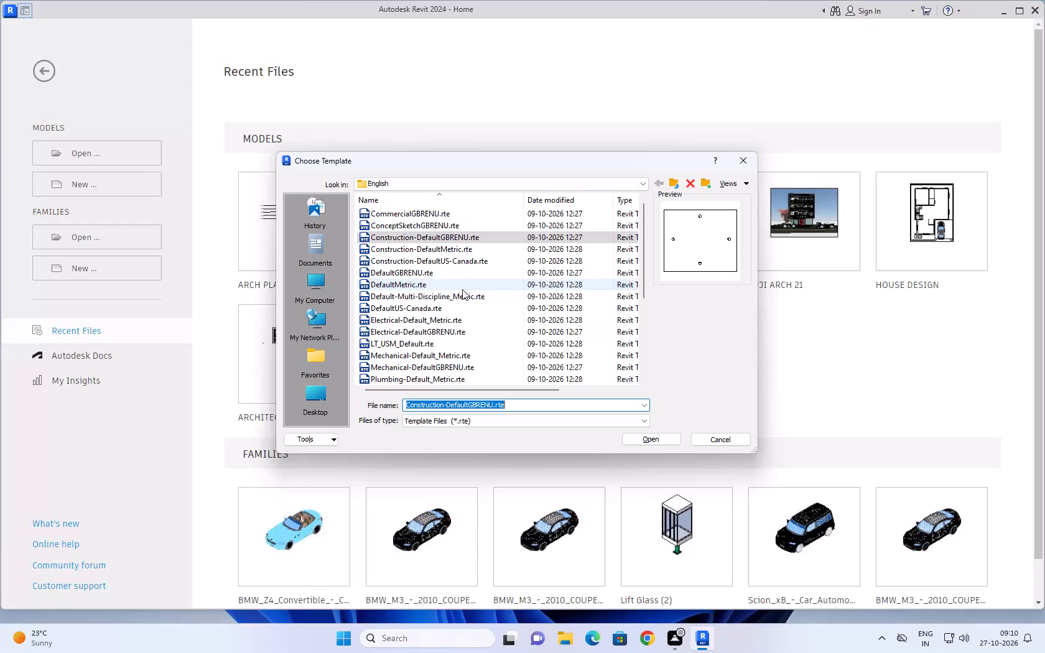
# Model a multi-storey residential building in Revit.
# Create a new project from the default.rte template in the English-Imperial templates folder.
pyautogui.click(671, 182)
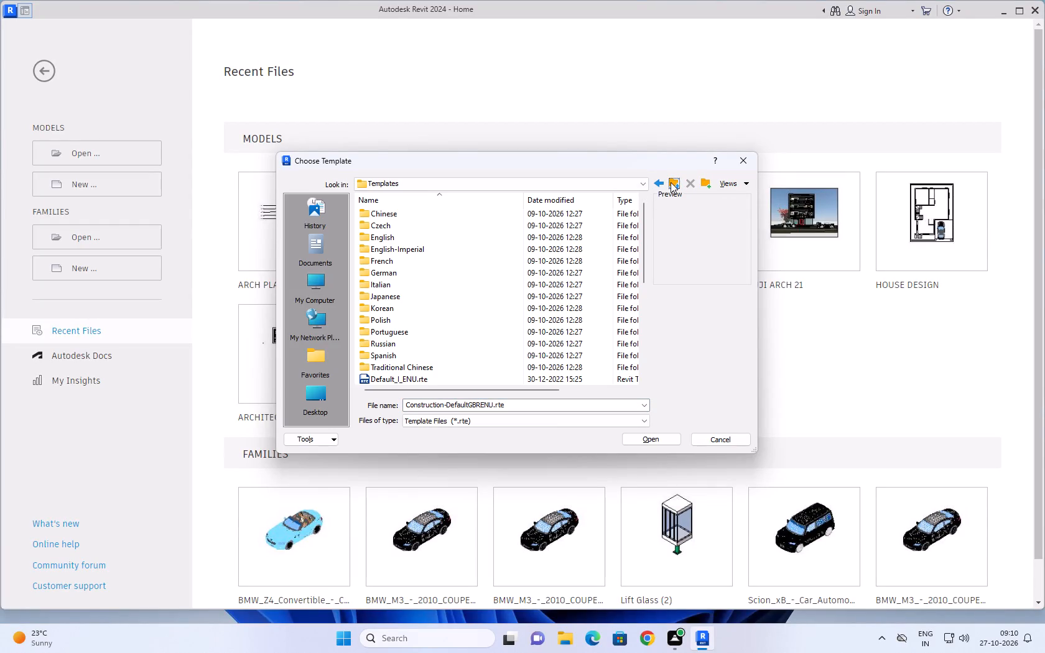
pyautogui.doubleClick(447, 251)
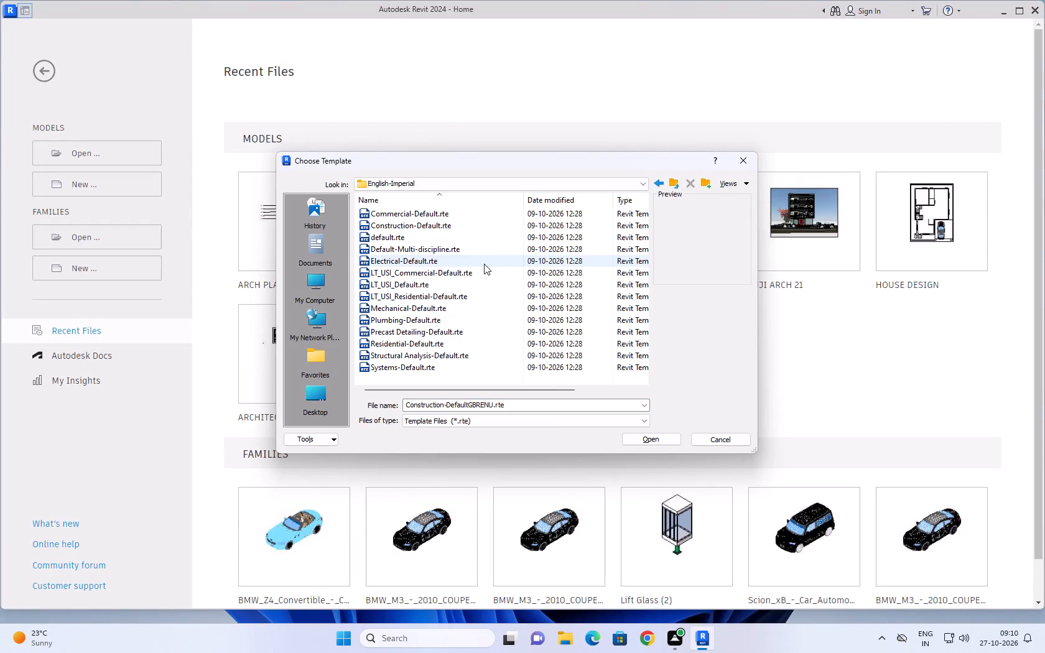
pyautogui.click(455, 236)
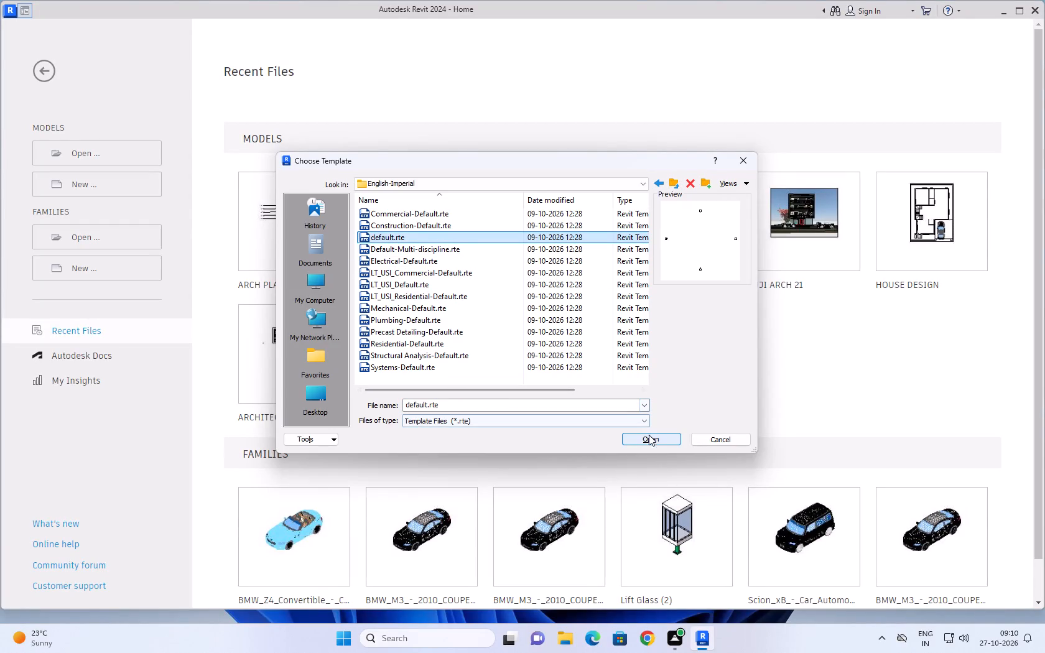
pyautogui.click(649, 437)
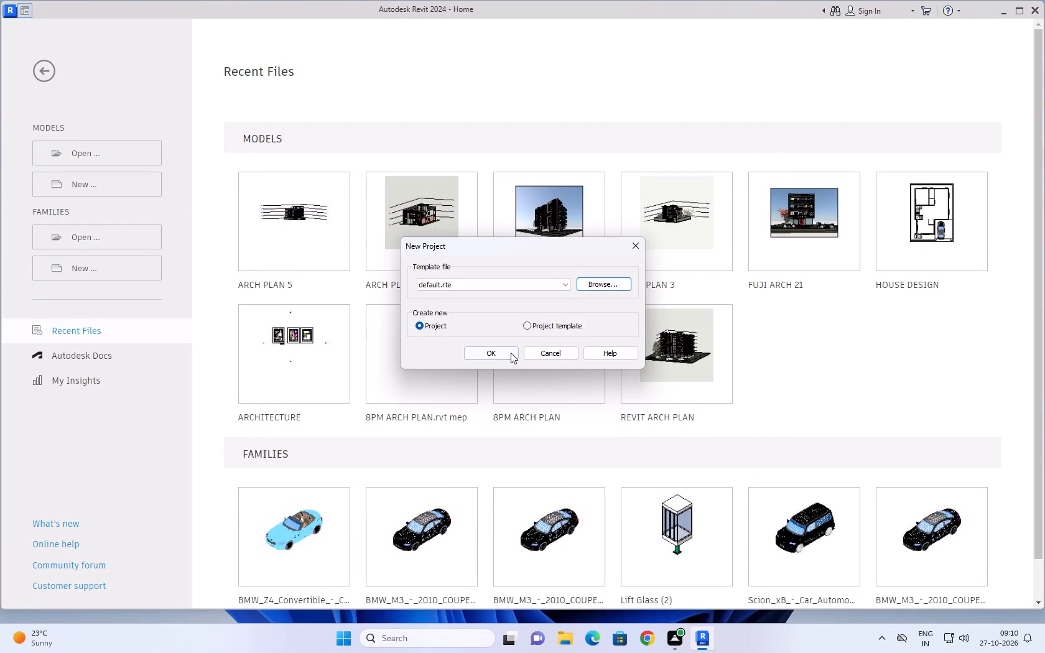
pyautogui.click(506, 354)
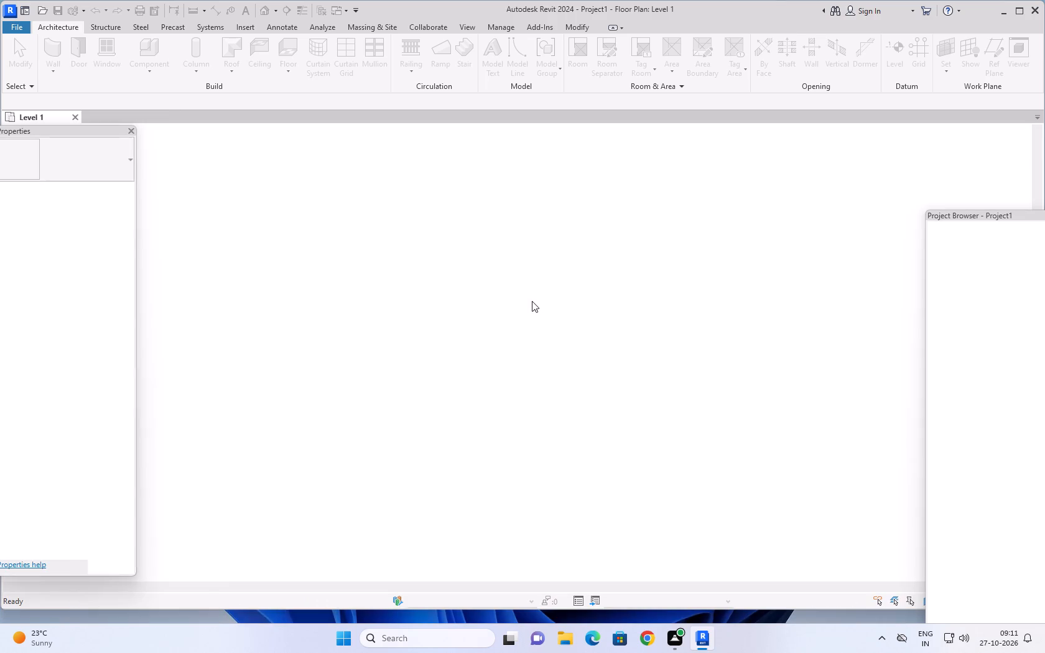
# Link the CAD file Fuji - Commercial Building Flr Plans.dwg from Documents into Level 1, positioned Auto - Center to Center.
pyautogui.scroll(-2, 534, 297)
pyautogui.moveTo(537, 300); pyautogui.dragTo(543, 289, button='middle')
pyautogui.press('Escape')
pyautogui.press('Escape')
pyautogui.press('Escape')
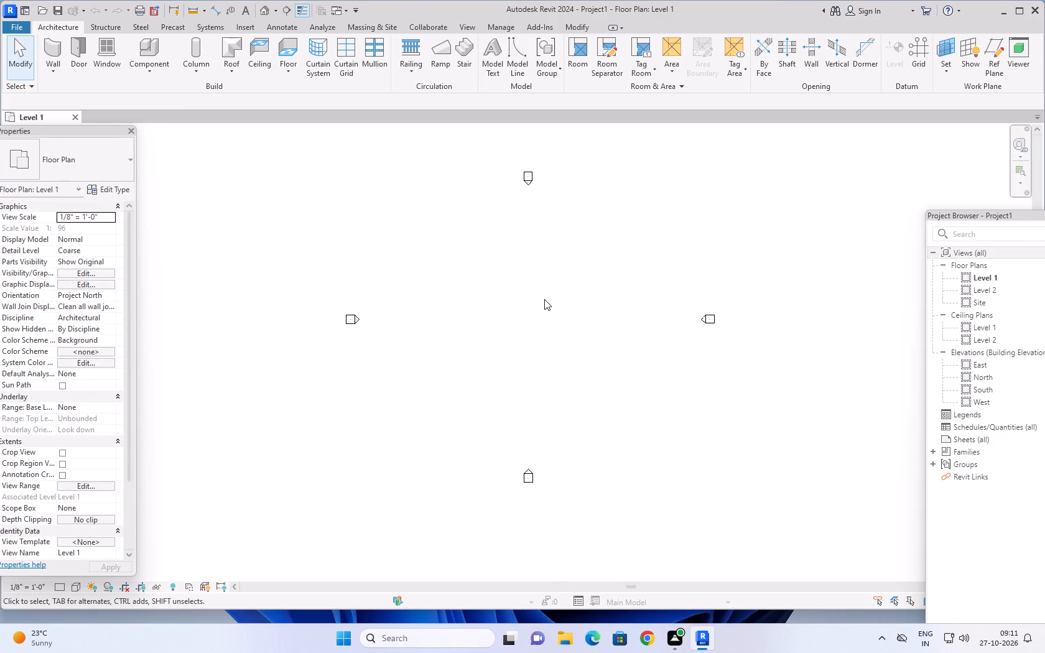
pyautogui.click(243, 25)
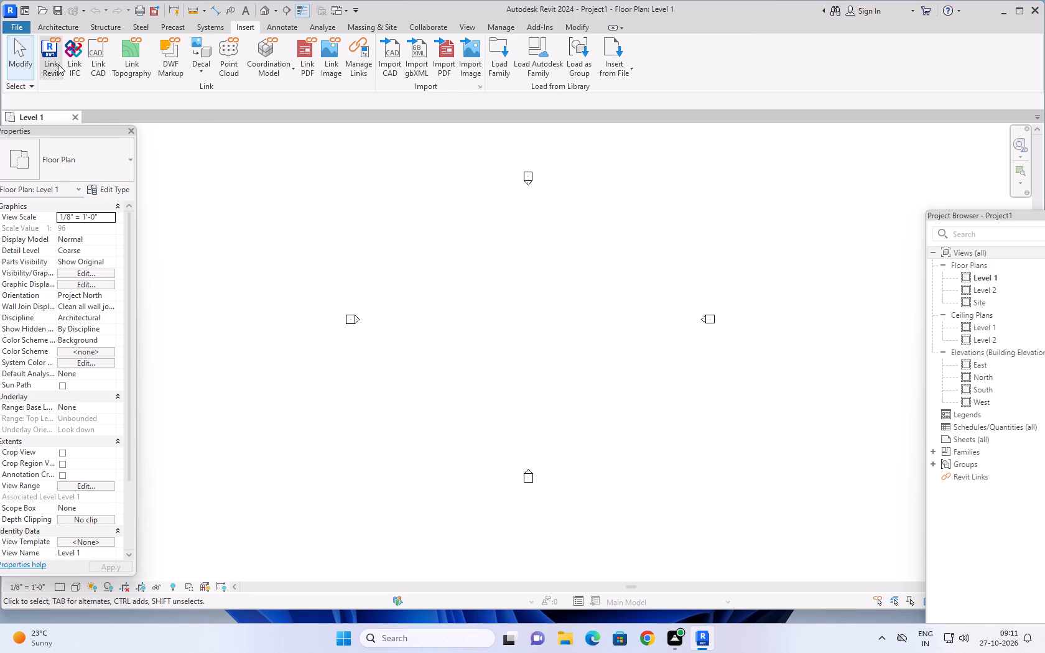
pyautogui.click(97, 53)
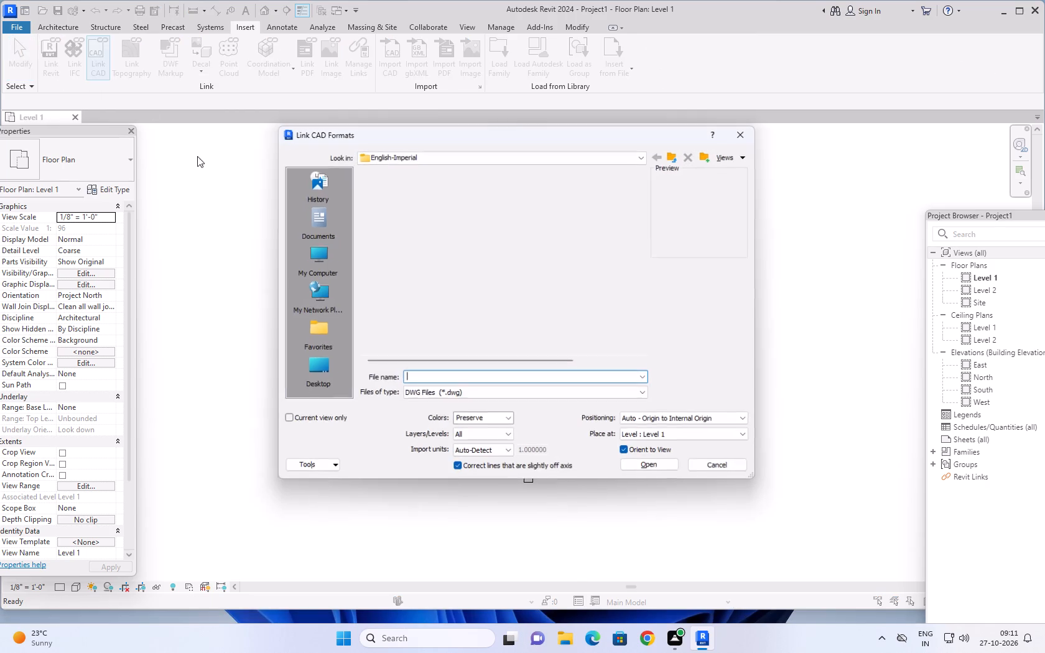
pyautogui.click(313, 216)
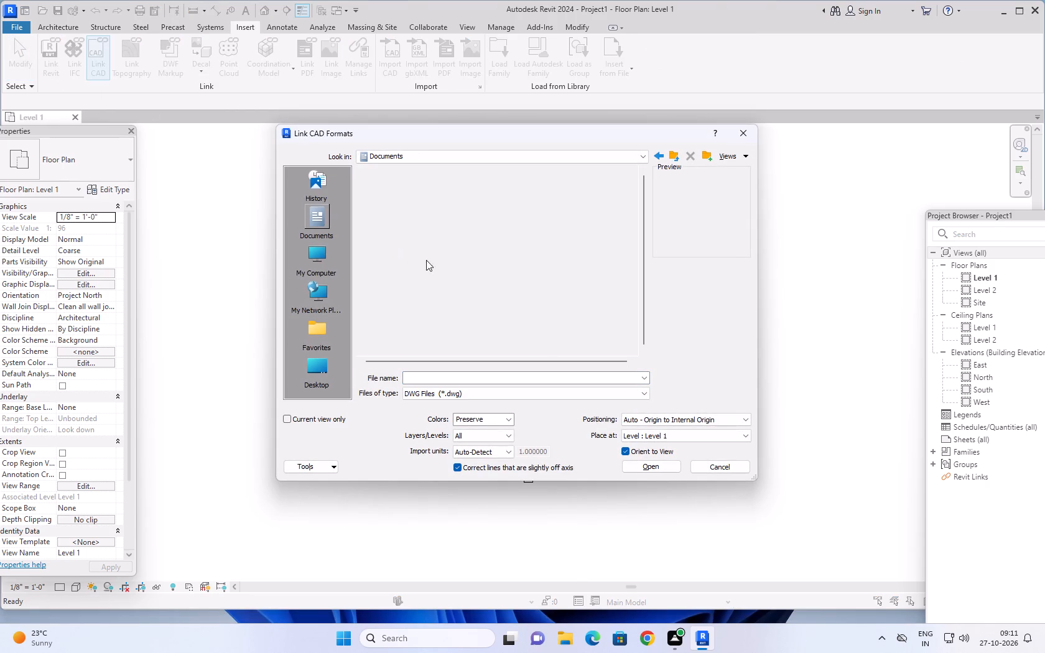
pyautogui.scroll(-1, 436, 293)
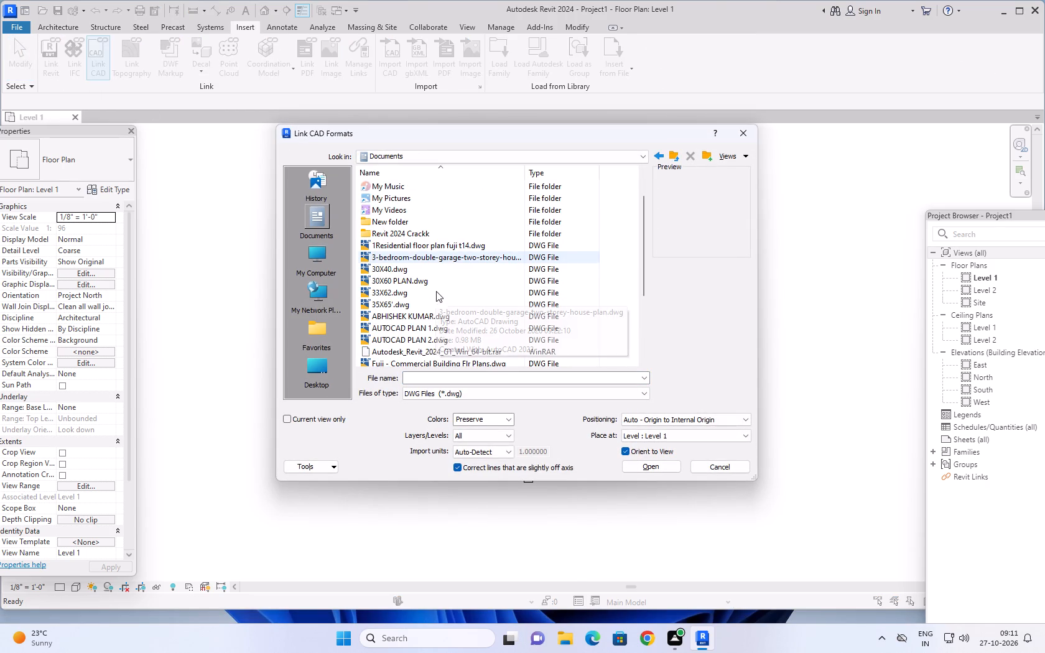
pyautogui.scroll(-2, 436, 290)
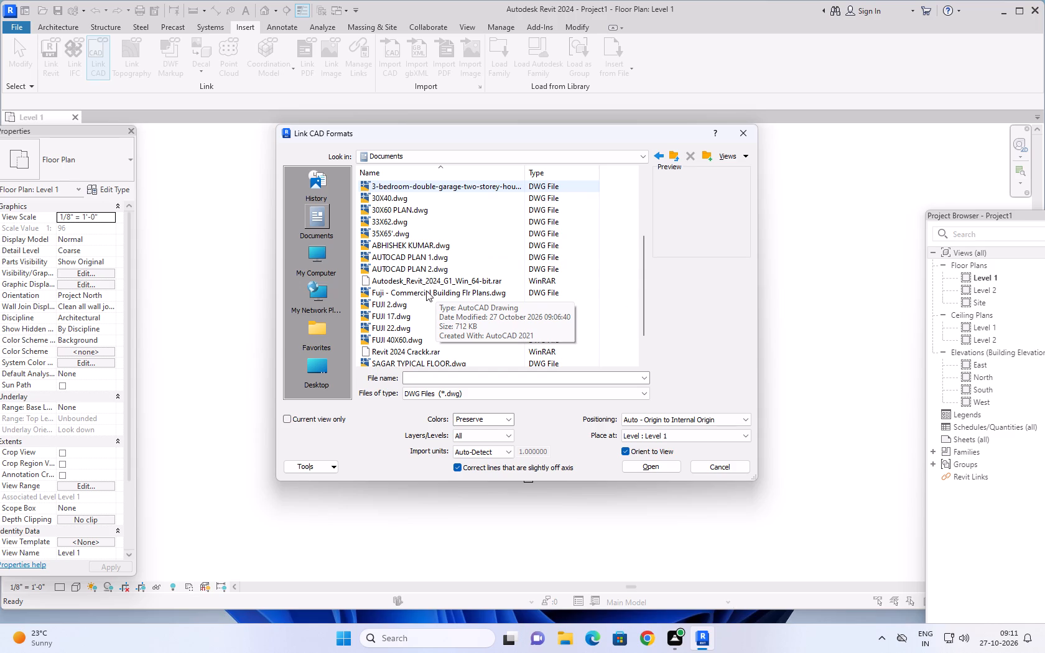
pyautogui.click(426, 290)
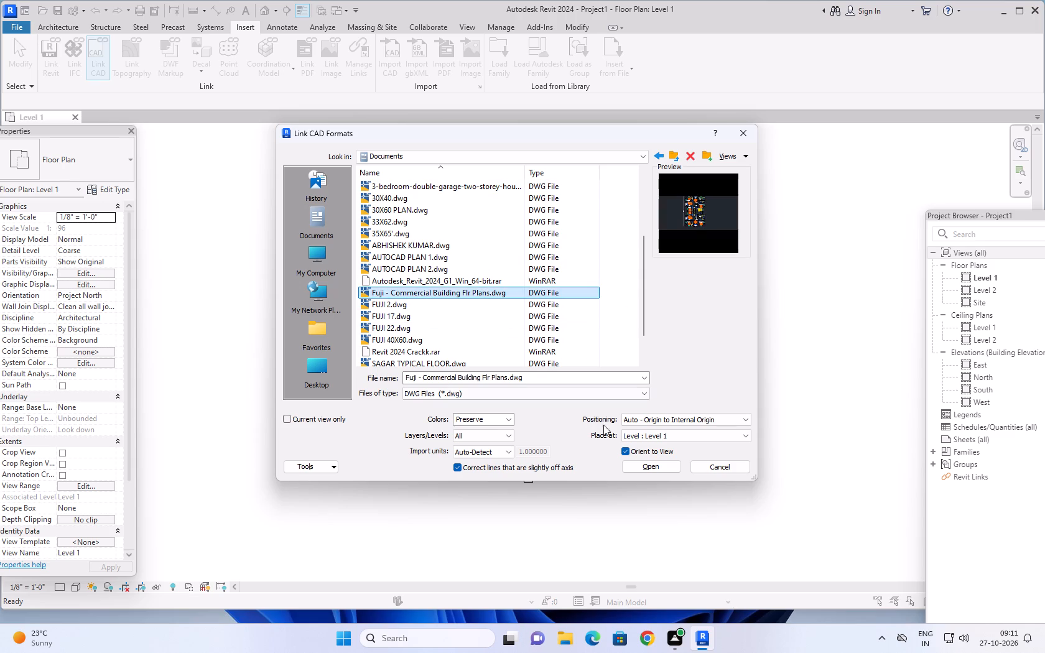
pyautogui.click(729, 418)
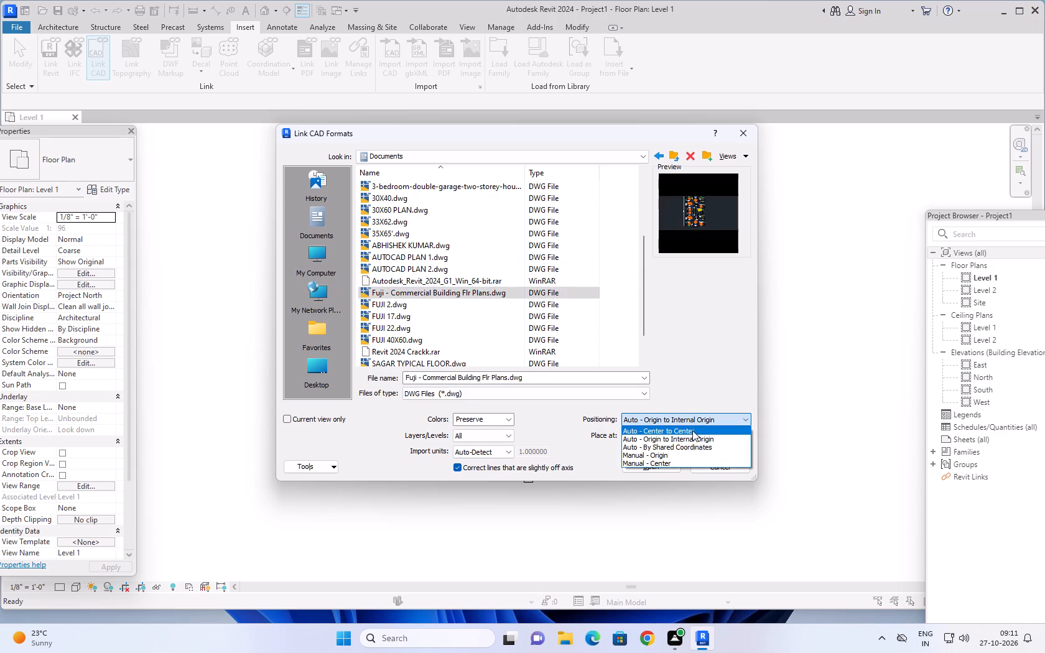
pyautogui.click(692, 430)
pyautogui.click(647, 466)
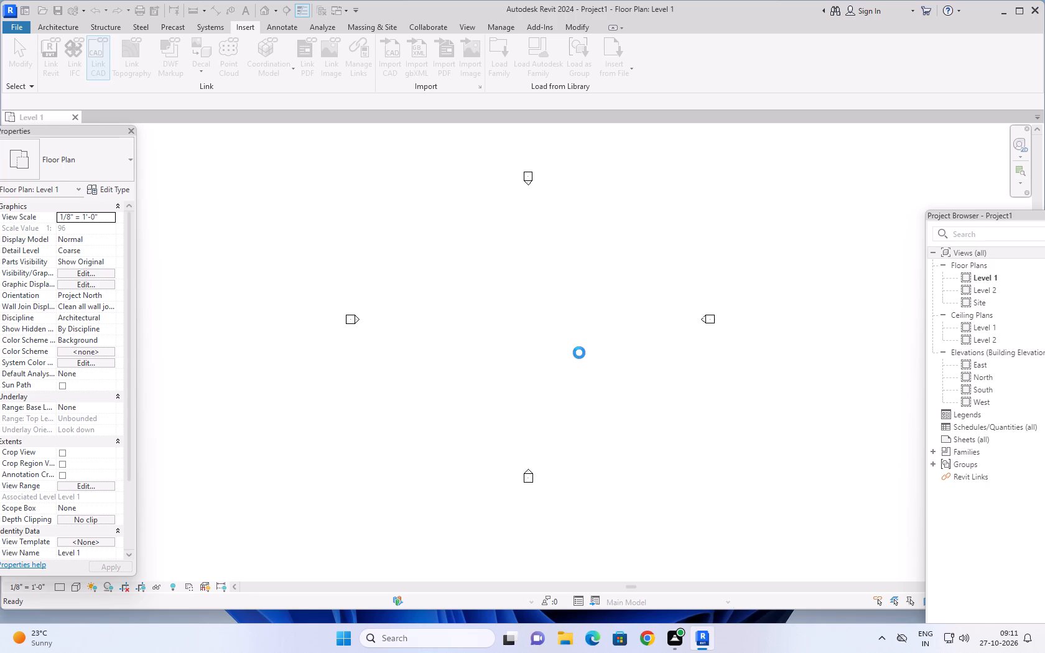
# Pin the linked commercial building floor plan in place on Level 1.
pyautogui.scroll(1, 616, 374)
pyautogui.moveTo(630, 361); pyautogui.dragTo(623, 369, button='middle')
pyautogui.press('Escape')
pyautogui.press('Escape')
pyautogui.scroll(5, 475, 240)
pyautogui.moveTo(637, 256); pyautogui.dragTo(628, 228, button='middle')
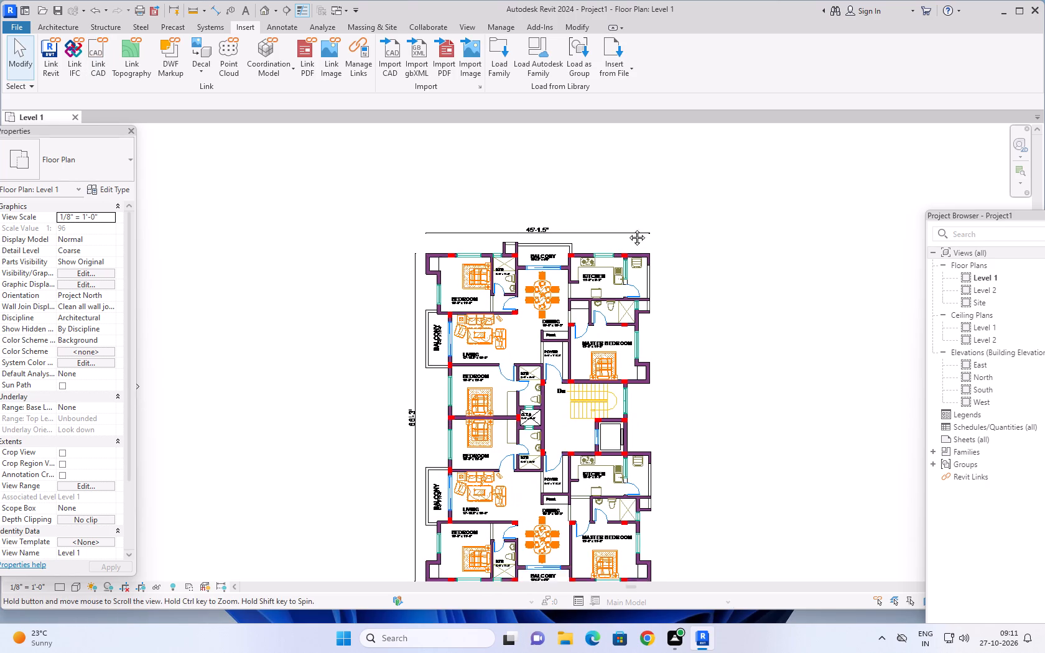
pyautogui.moveTo(628, 228); pyautogui.dragTo(611, 183, button='middle')
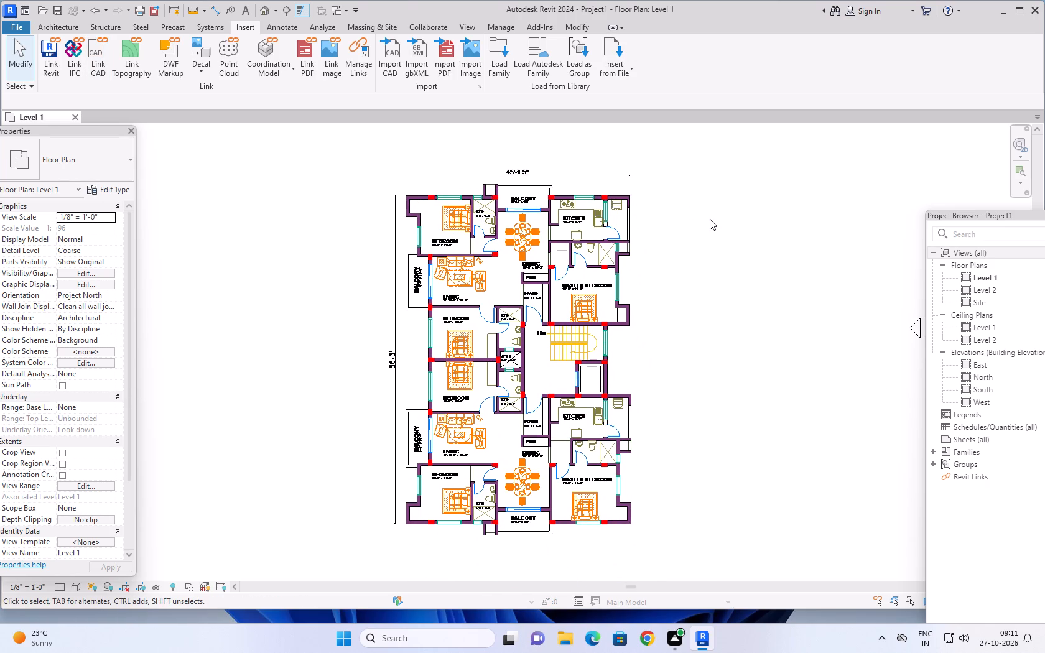
pyautogui.scroll(-1, 710, 219)
pyautogui.moveTo(710, 222); pyautogui.dragTo(681, 259, button='middle')
pyautogui.scroll(-1, 704, 227)
pyautogui.click(573, 225)
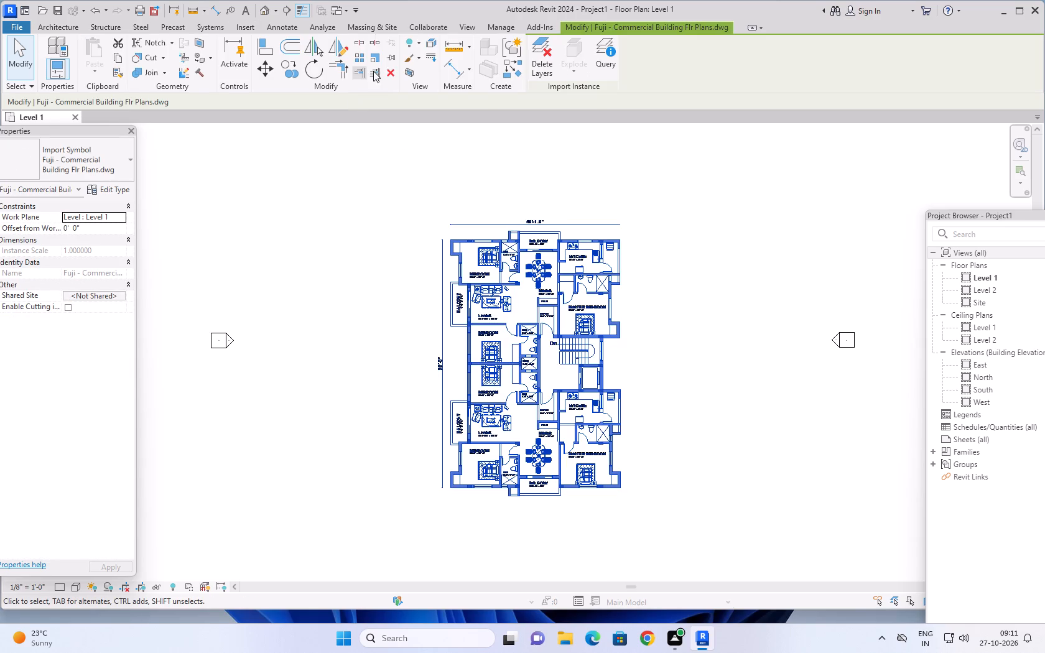
pyautogui.click(389, 58)
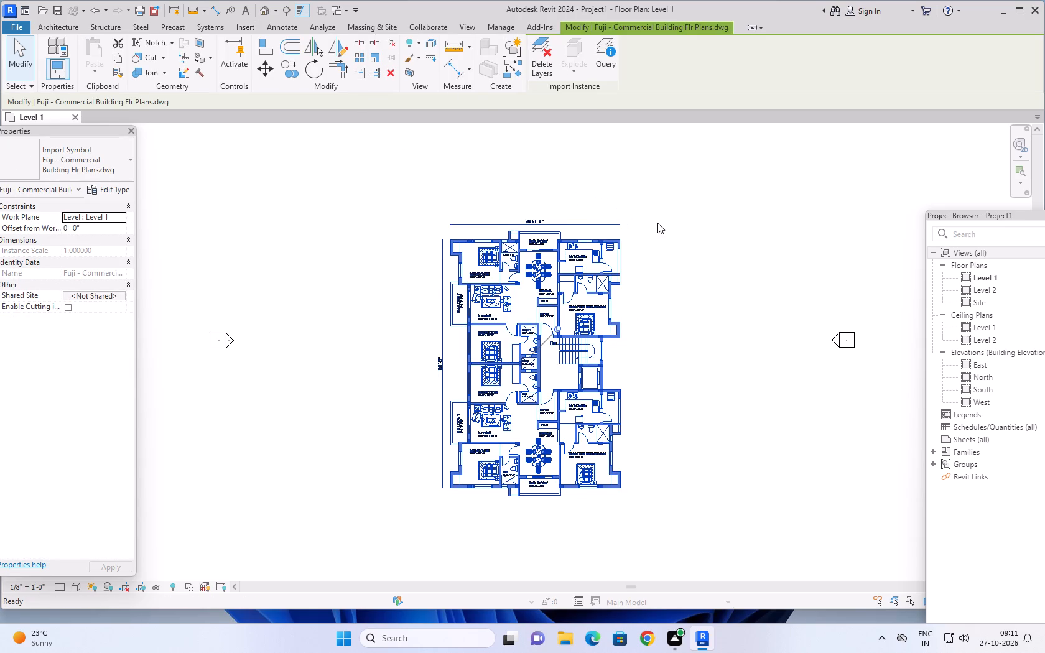
pyautogui.moveTo(658, 222); pyautogui.dragTo(643, 202, button='middle')
pyautogui.press('Escape')
pyautogui.press('Escape')
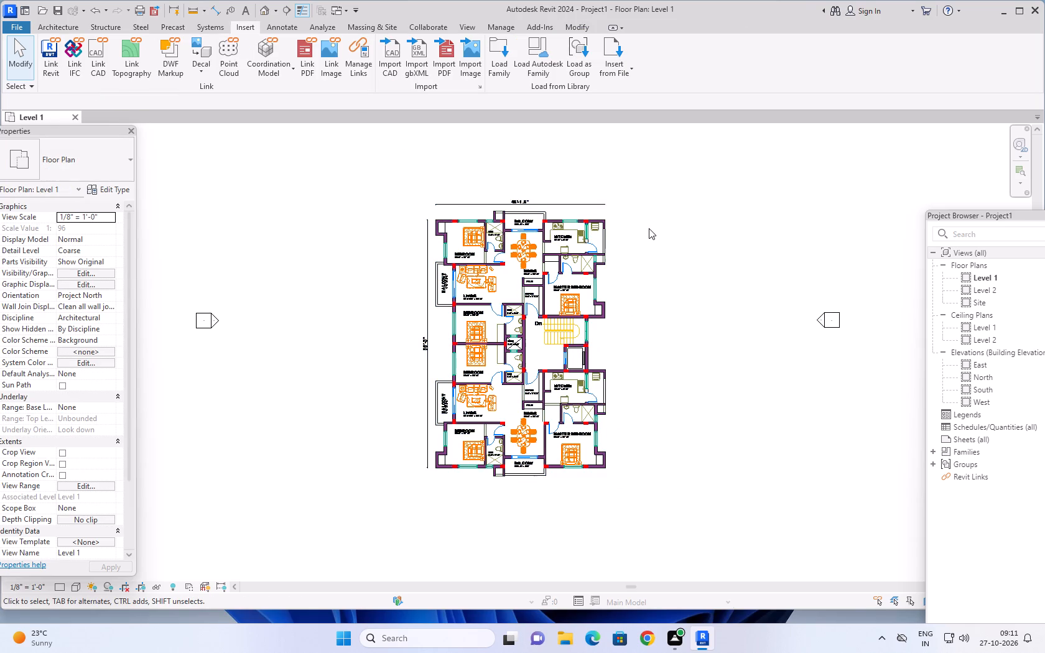
# Examine the linked floor plan's rooms, walls and columns on Level 1.
pyautogui.moveTo(647, 228); pyautogui.dragTo(630, 210, button='middle')
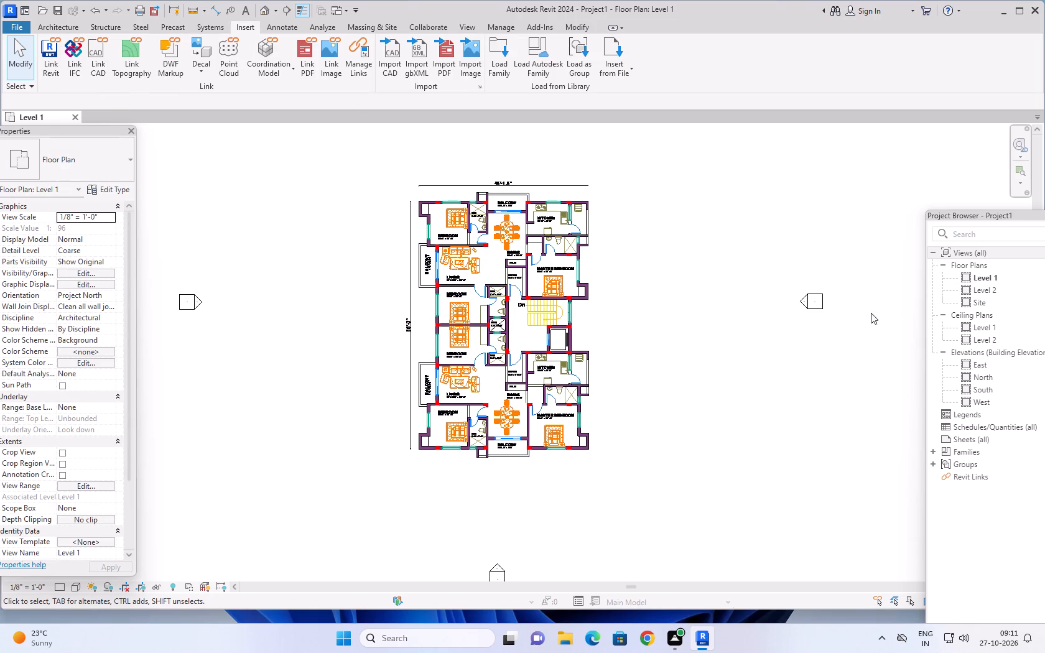
pyautogui.scroll(3, 427, 247)
pyautogui.scroll(4, 493, 202)
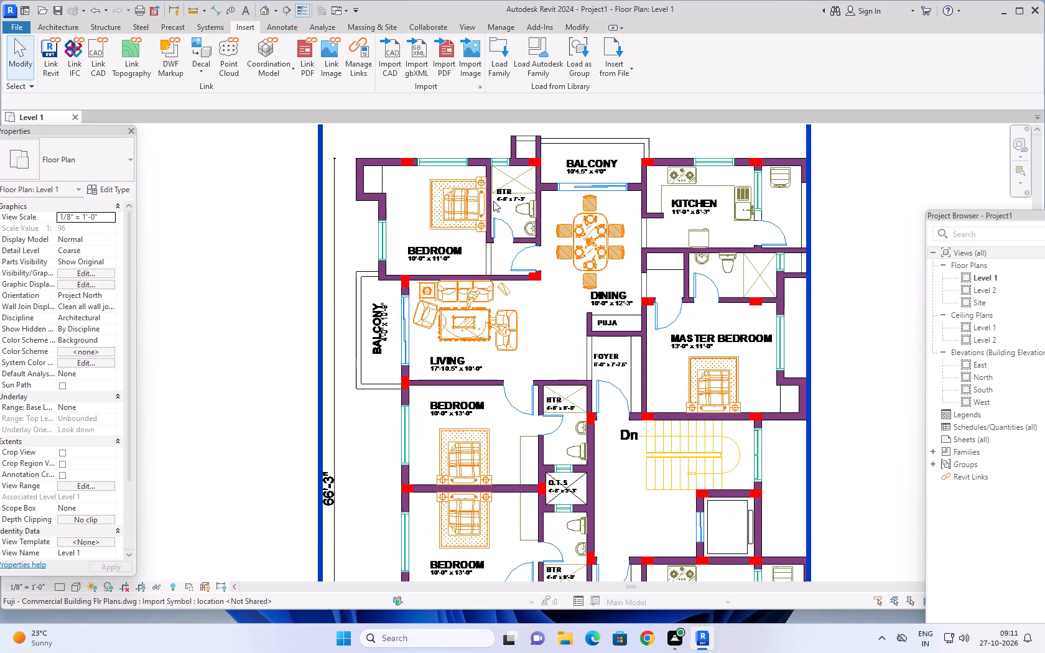
pyautogui.scroll(3, 411, 180)
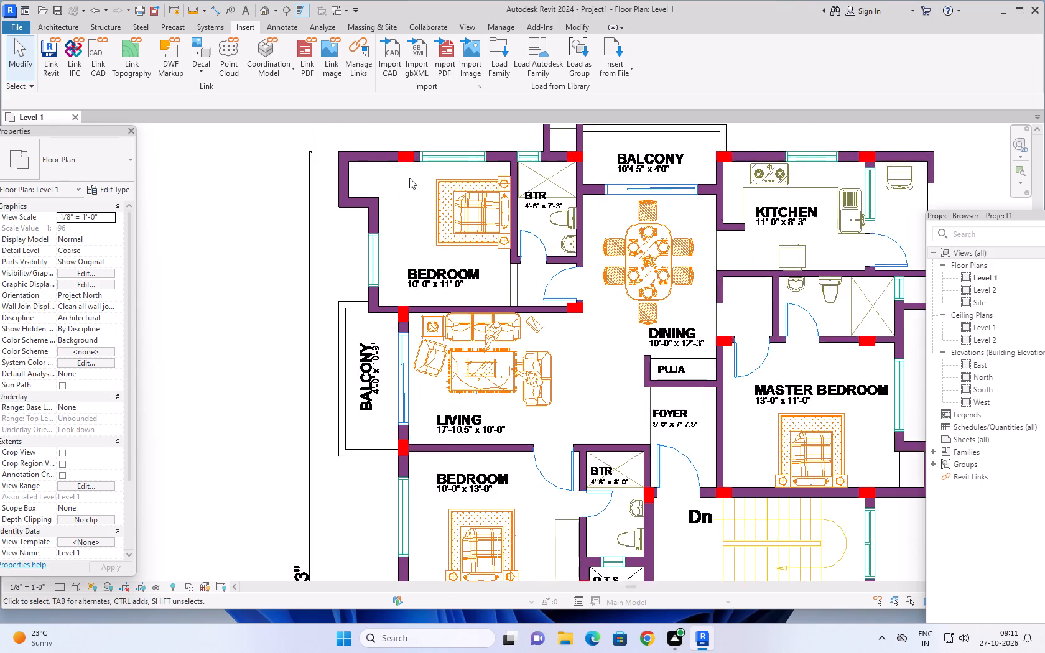
pyautogui.scroll(1, 409, 176)
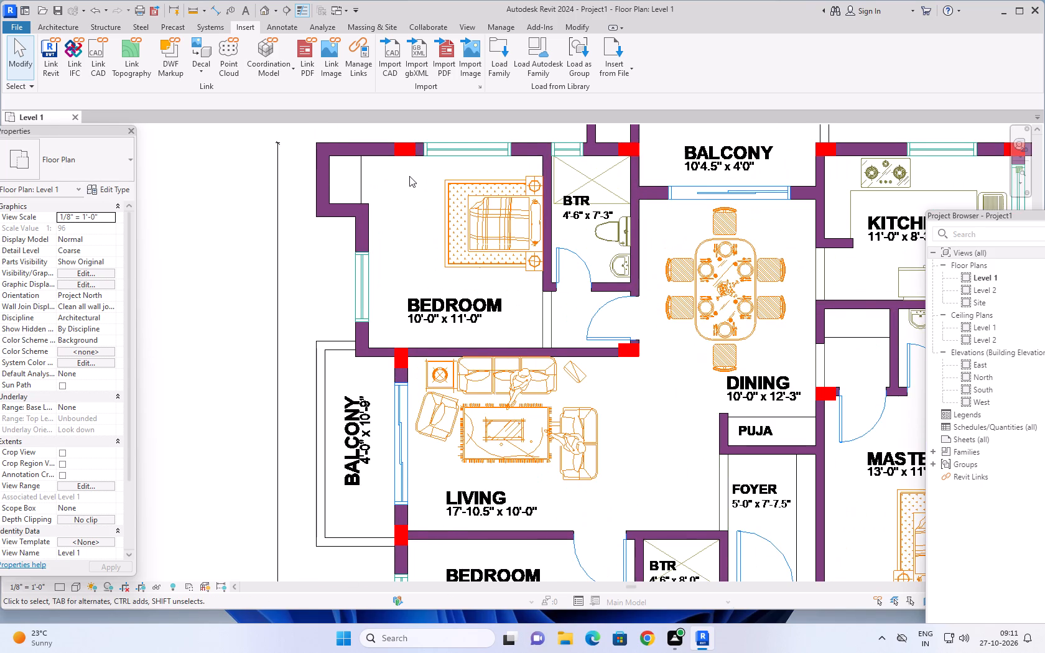
pyautogui.scroll(-4, 409, 176)
pyautogui.scroll(-3, 508, 201)
pyautogui.scroll(-2, 557, 213)
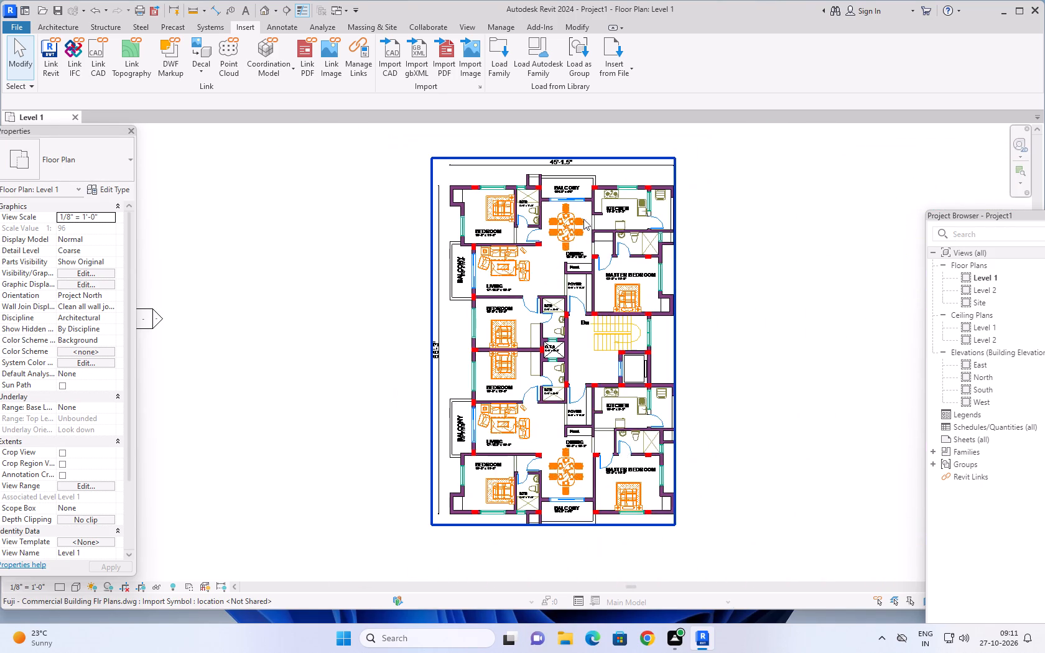
pyautogui.scroll(-2, 593, 223)
pyautogui.moveTo(729, 288); pyautogui.dragTo(715, 263, button='middle')
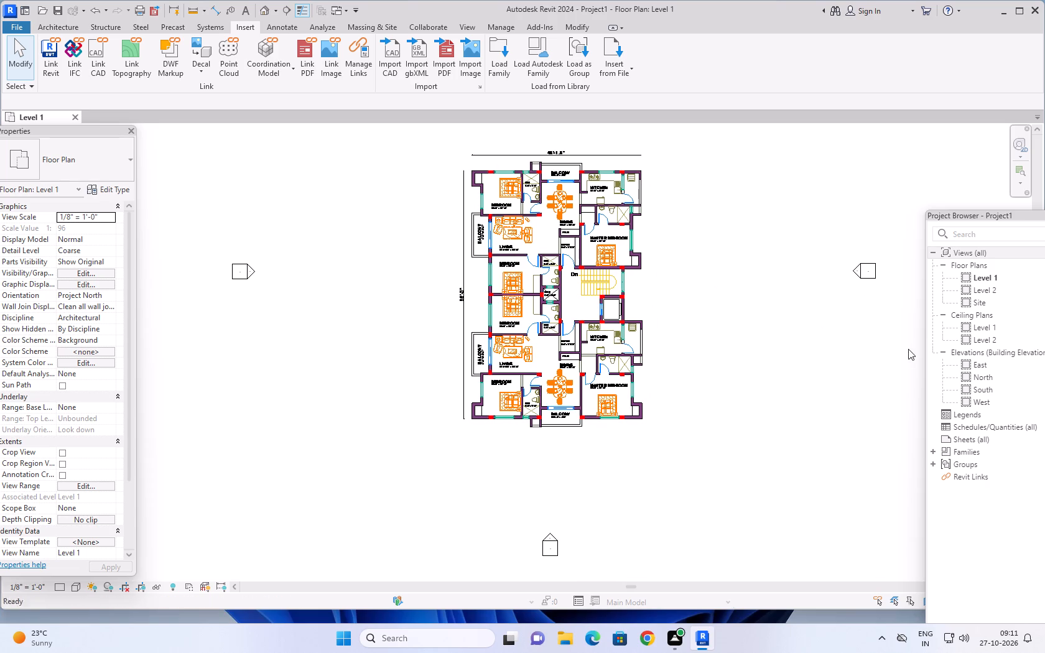
pyautogui.press('Escape')
pyautogui.press('Escape')
pyautogui.press('Escape')
pyautogui.press('Escape')
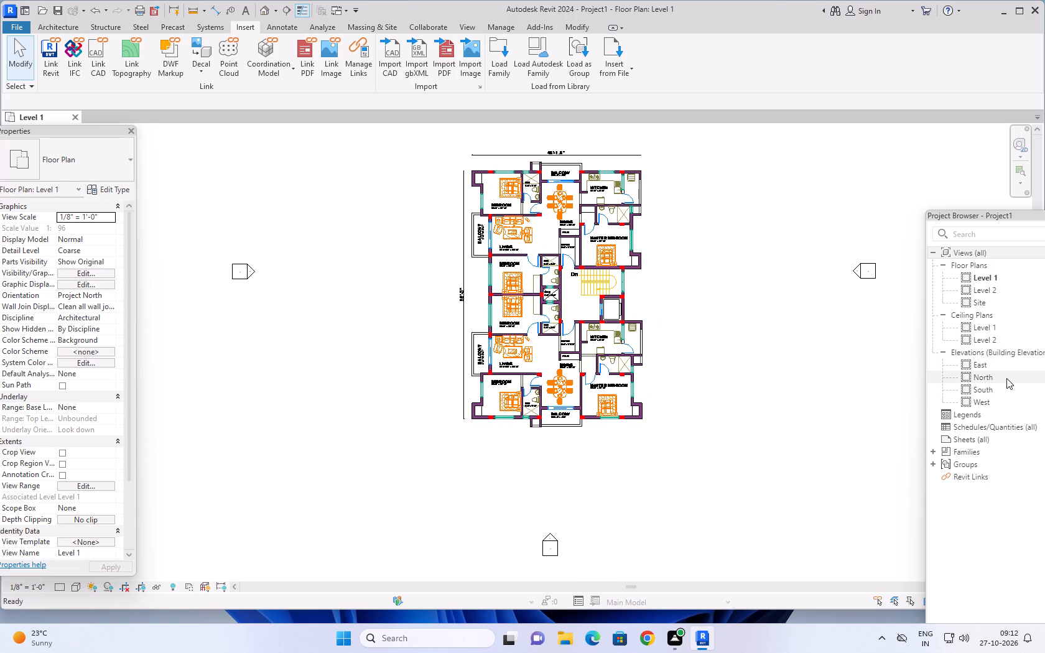
# Open the North elevation and examine the linked drawing's geometry around the Level 1 line.
pyautogui.doubleClick(1010, 378)
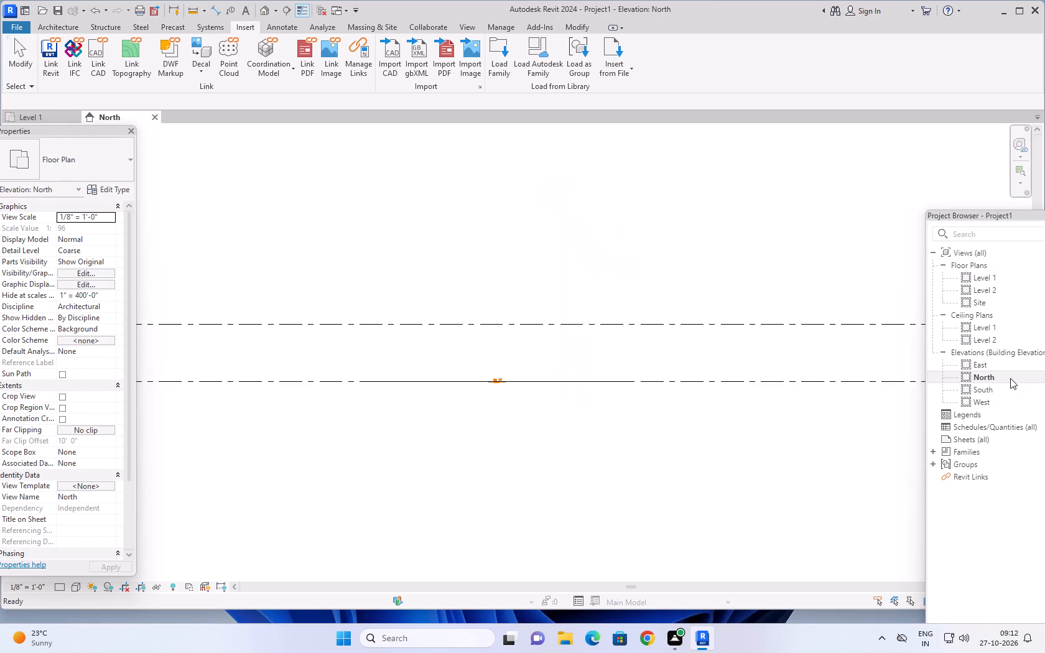
pyautogui.scroll(-5, 623, 343)
pyautogui.moveTo(699, 399); pyautogui.dragTo(630, 445, button='middle')
pyautogui.scroll(4, 515, 412)
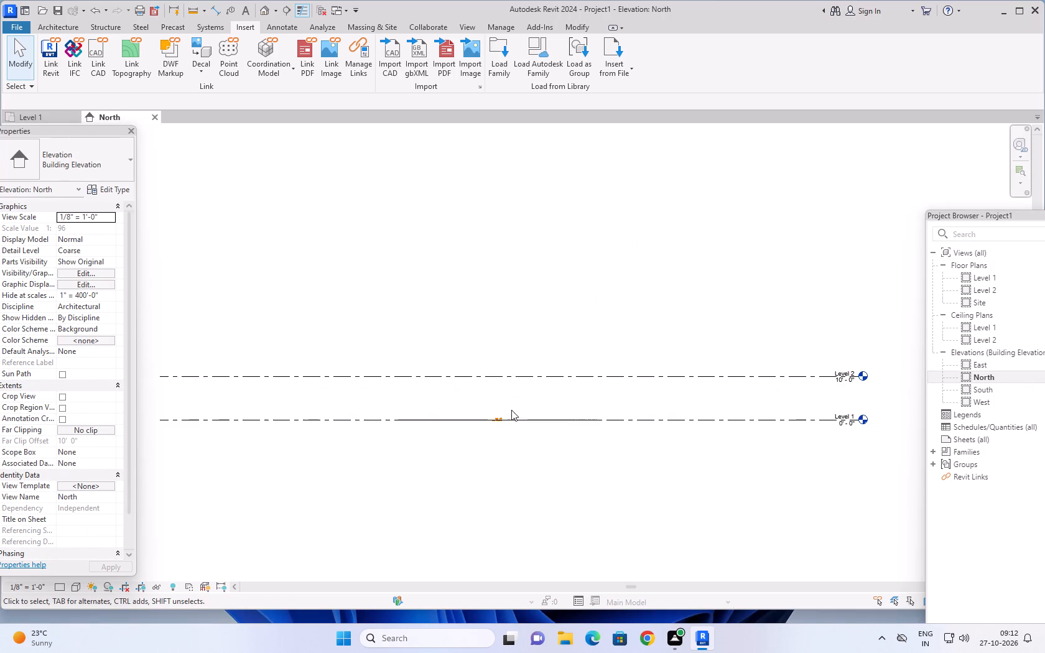
pyautogui.scroll(19, 498, 414)
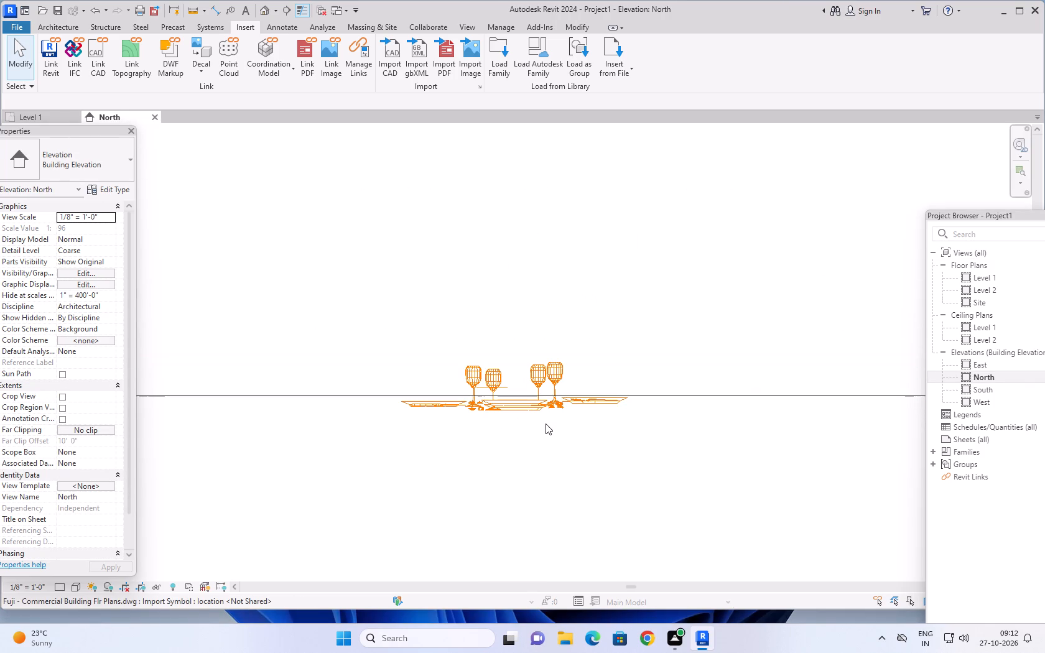
pyautogui.scroll(6, 547, 427)
pyautogui.scroll(-5, 531, 412)
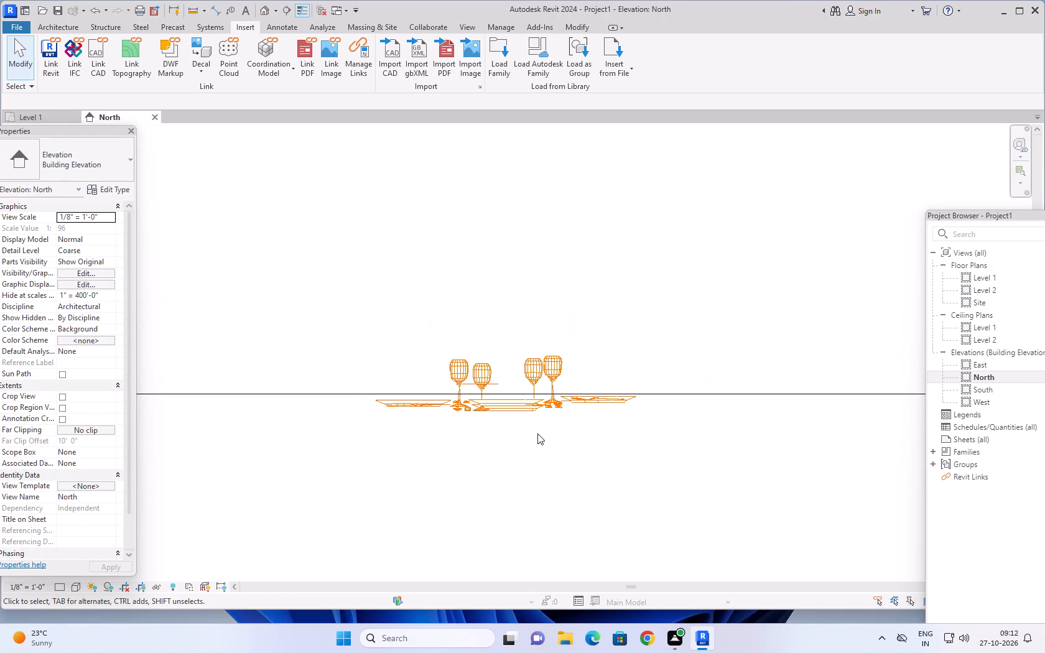
pyautogui.scroll(-5, 657, 422)
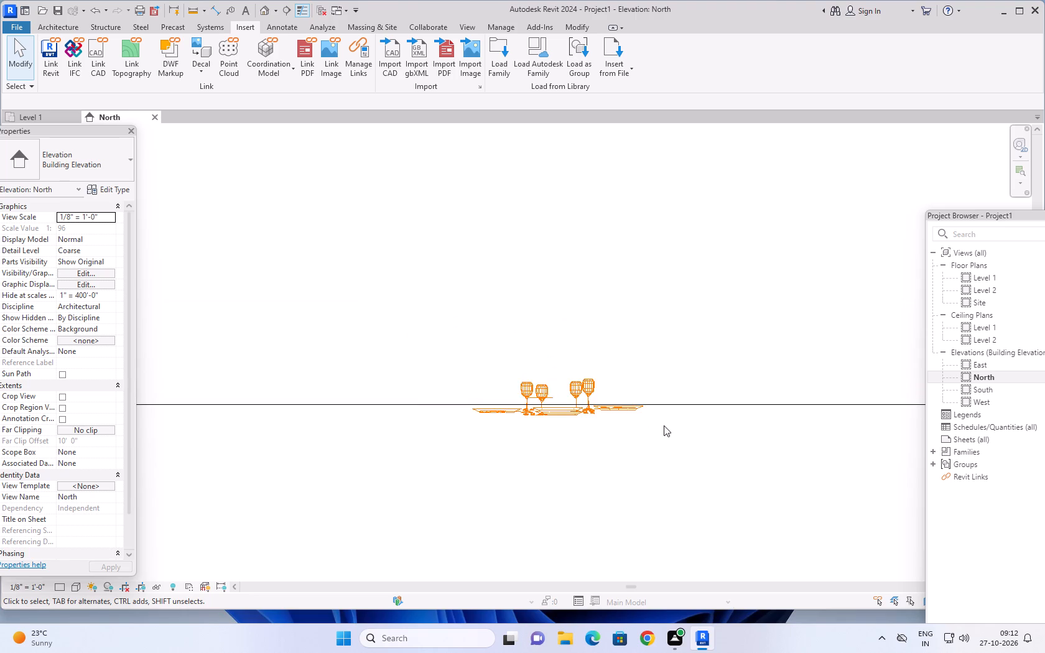
# Set the elevation of Level 2 to 10'6" in the North elevation view.
pyautogui.scroll(-9, 664, 425)
pyautogui.scroll(-8, 715, 442)
pyautogui.moveTo(776, 467); pyautogui.dragTo(505, 451, button='middle')
pyautogui.scroll(4, 731, 404)
pyautogui.press('Escape')
pyautogui.press('Escape')
pyautogui.scroll(6, 759, 395)
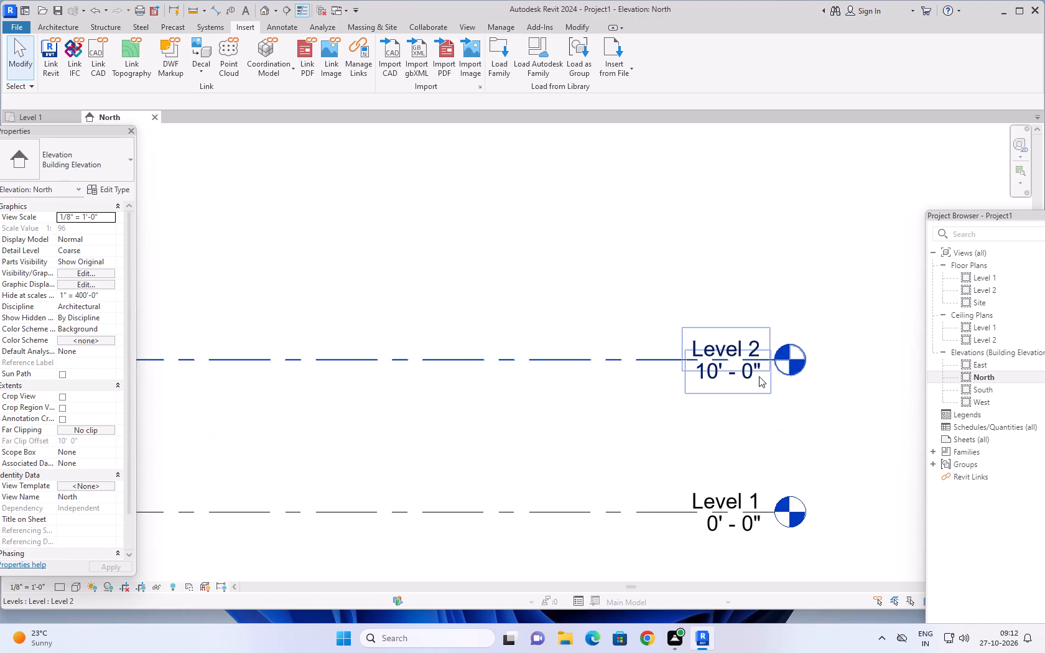
pyautogui.doubleClick(754, 377)
pyautogui.write('10\'6"')
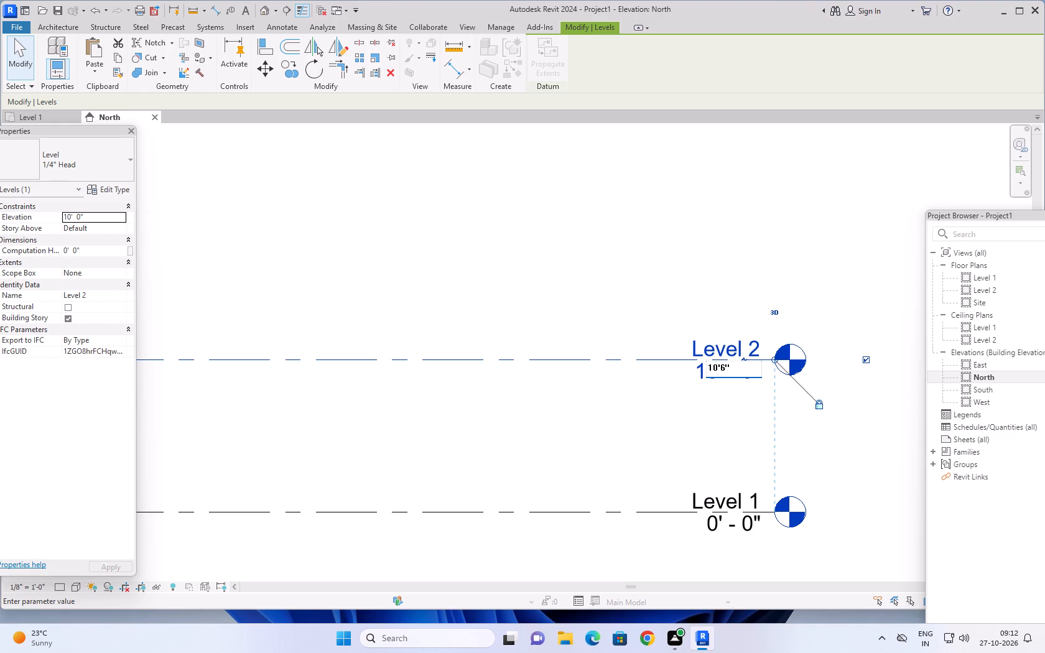
pyautogui.press('Return')
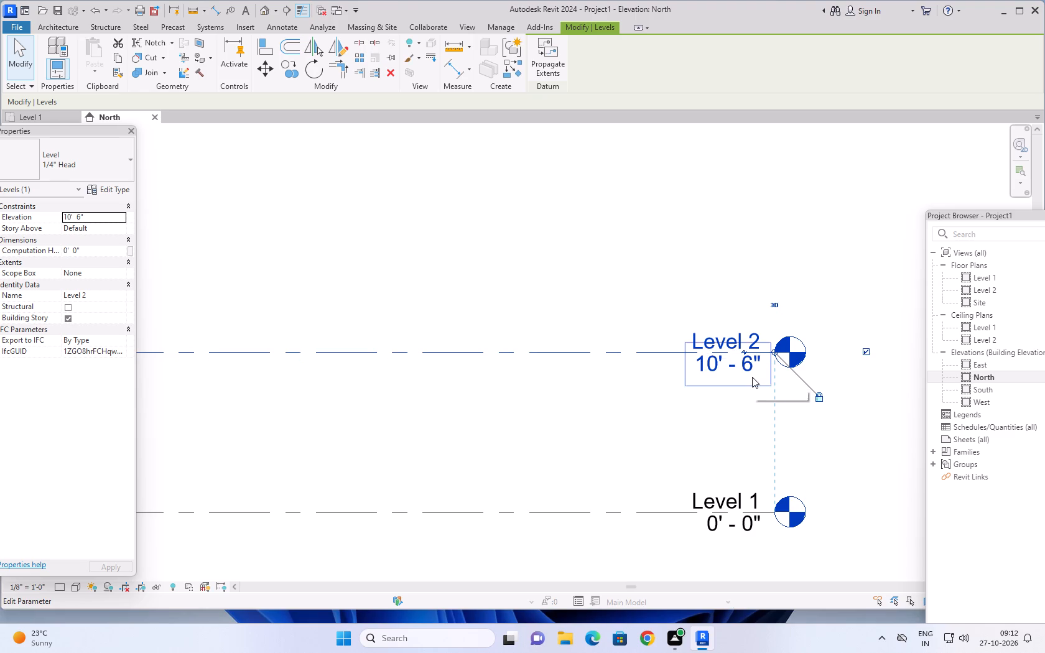
pyautogui.press('Escape')
pyautogui.press('Escape')
pyautogui.press('Escape')
# Add three levels above Level 2 in the North elevation, each offset 10'6" from the picked level line below it.
pyautogui.click(60, 26)
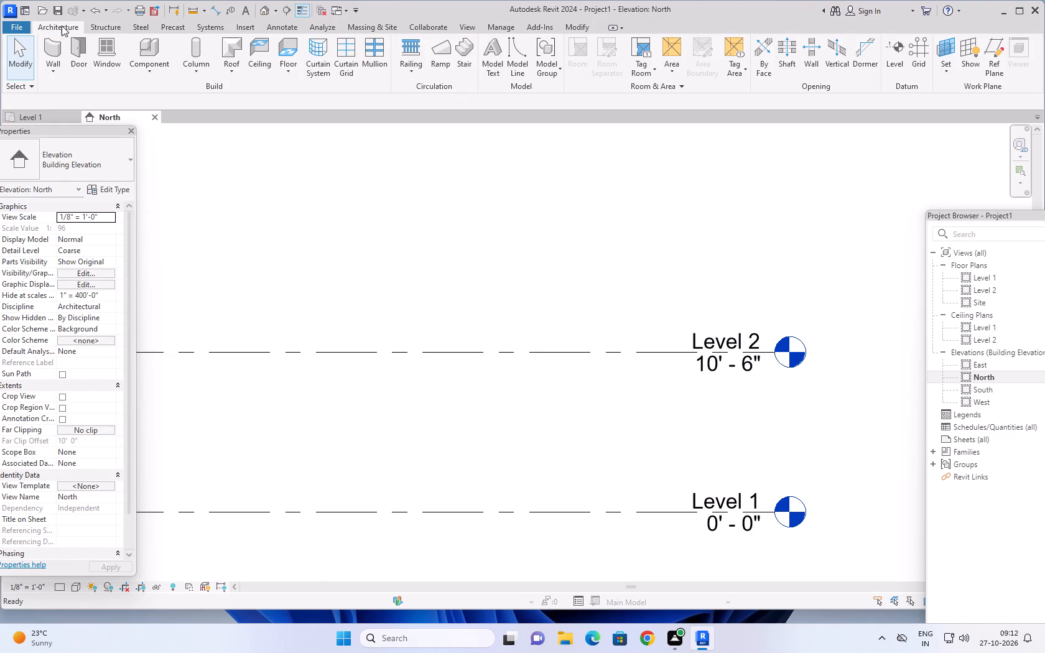
pyautogui.click(899, 47)
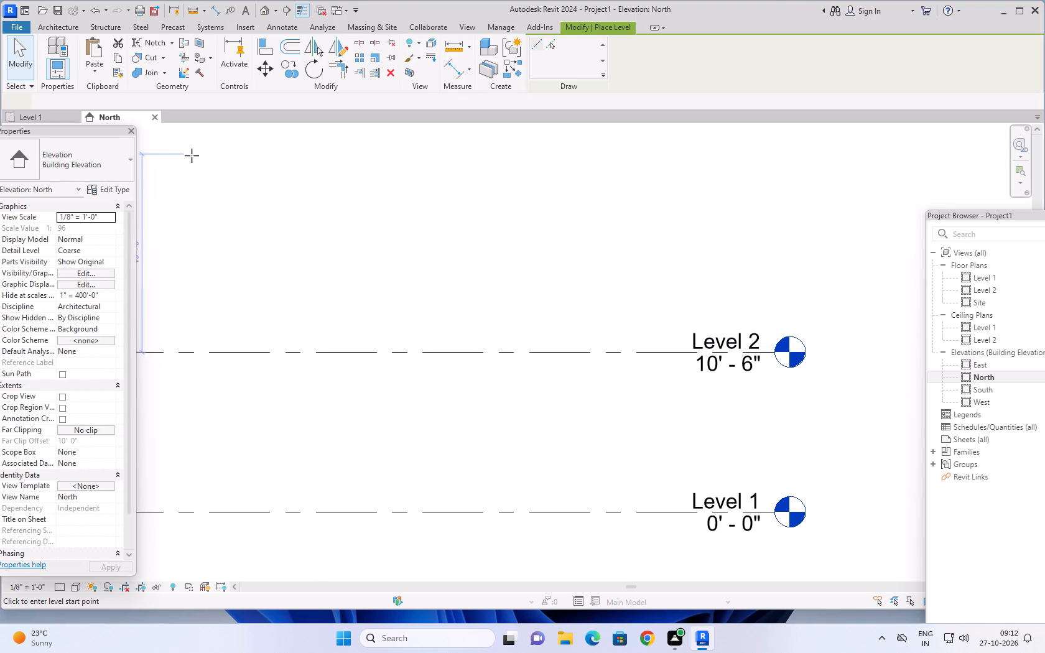
pyautogui.moveTo(290, 97); pyautogui.dragTo(273, 100)
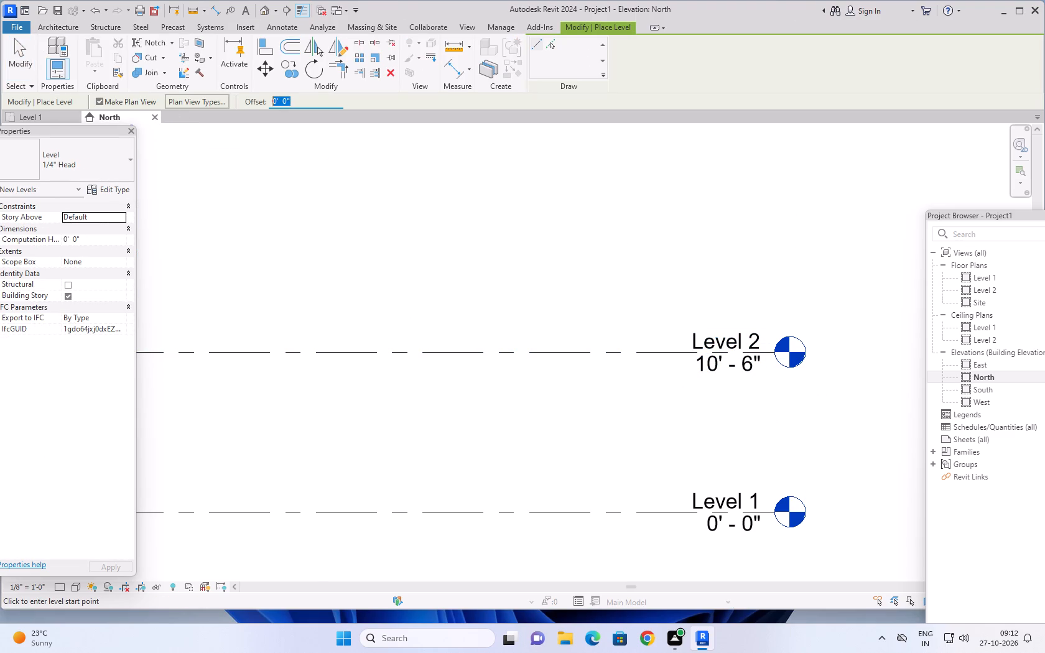
pyautogui.moveTo(273, 100); pyautogui.dragTo(267, 103)
pyautogui.write('10\'6"')
pyautogui.press('Return')
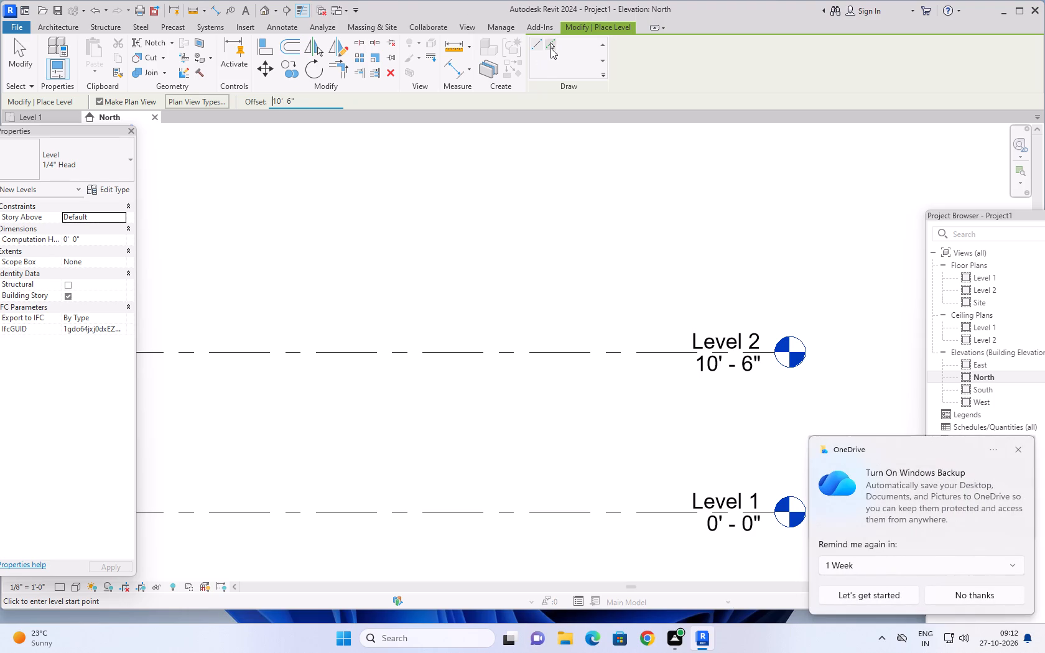
pyautogui.click(550, 45)
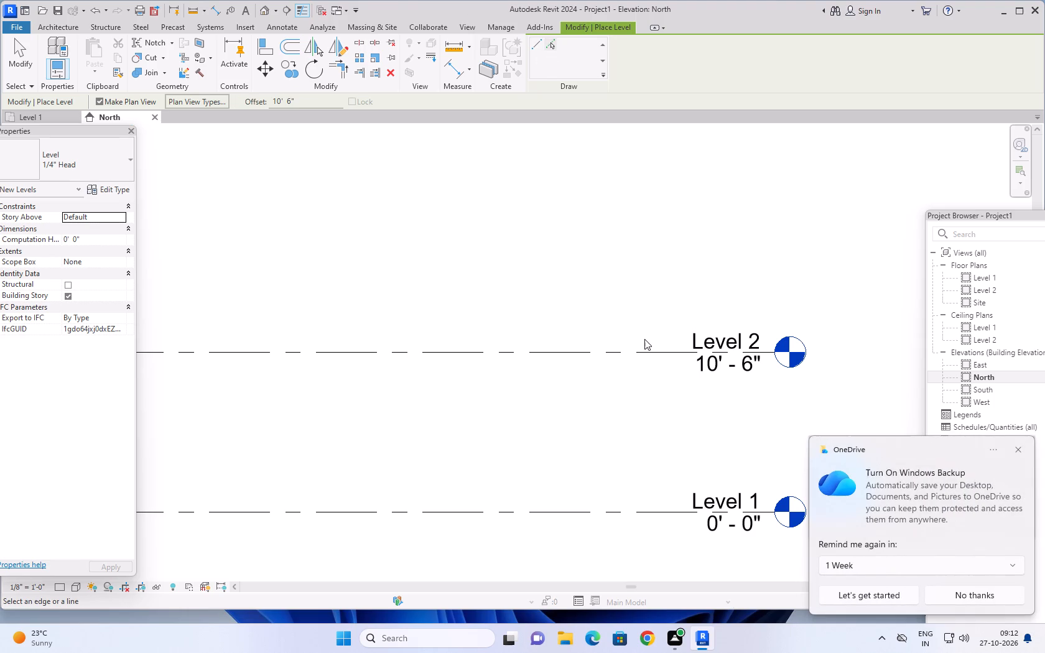
pyautogui.click(651, 349)
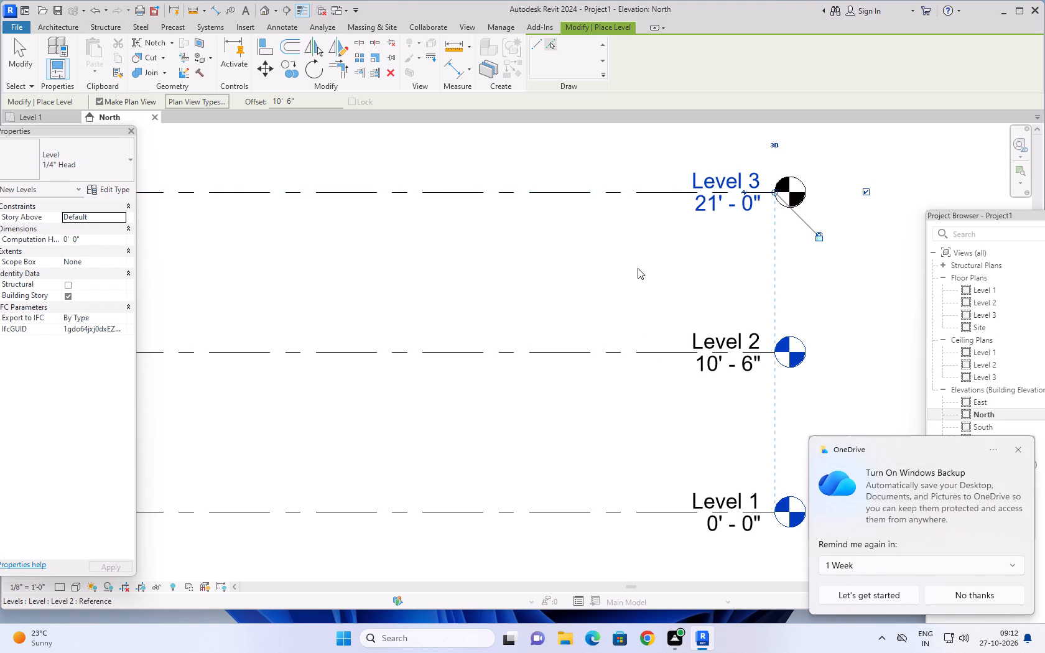
pyautogui.scroll(-3, 638, 268)
pyautogui.moveTo(638, 268); pyautogui.dragTo(674, 320, button='middle')
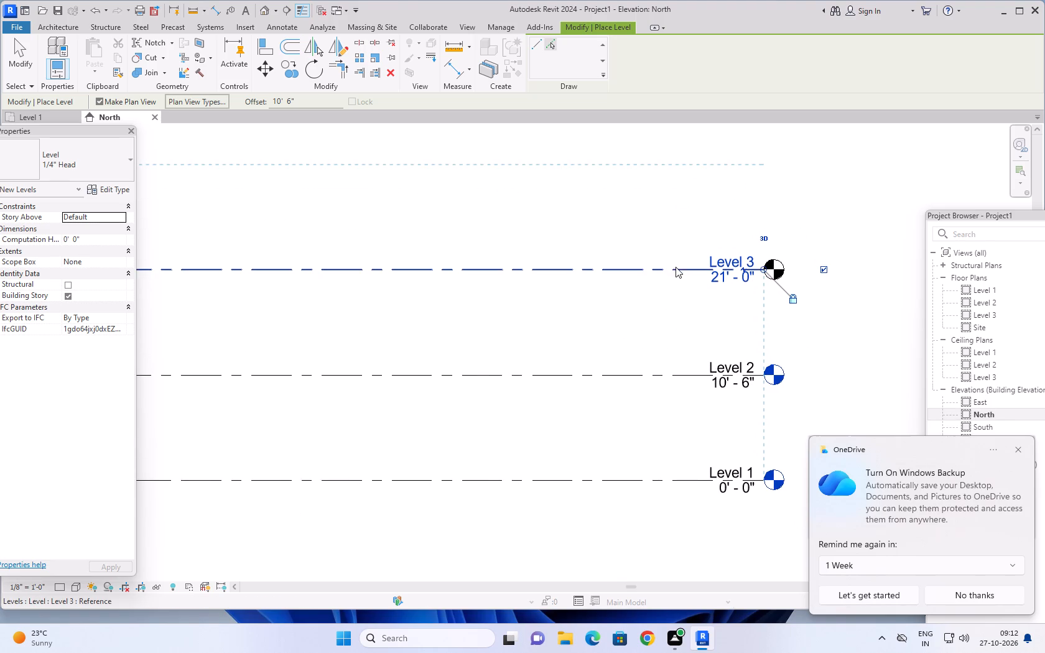
pyautogui.click(676, 267)
pyautogui.scroll(-4, 664, 294)
pyautogui.moveTo(654, 252); pyautogui.dragTo(676, 302, button='middle')
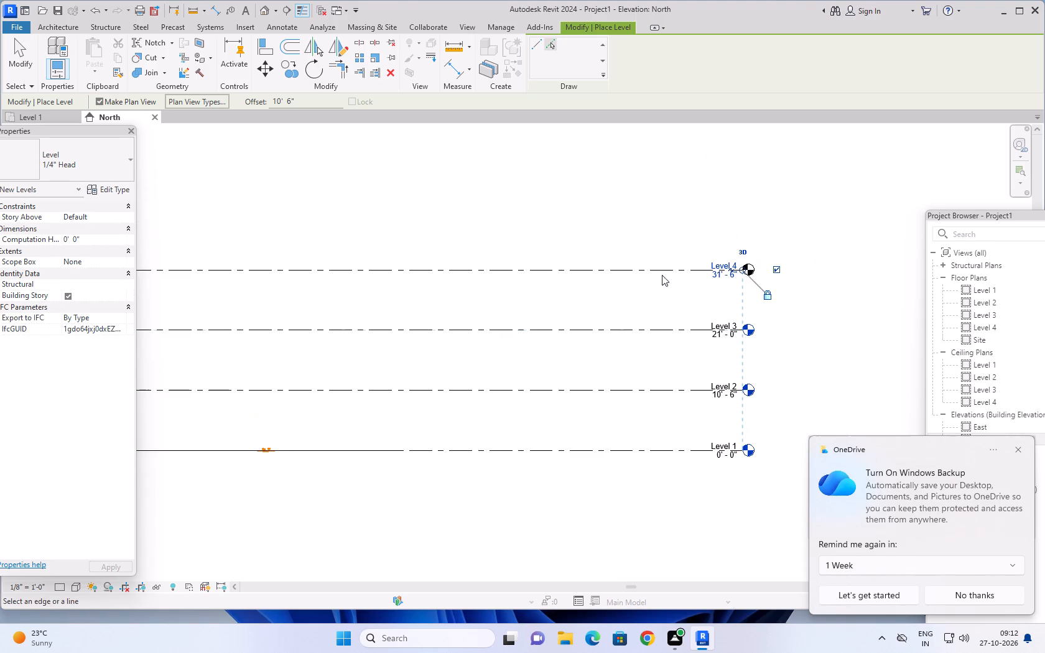
pyautogui.click(661, 266)
pyautogui.scroll(-1, 643, 292)
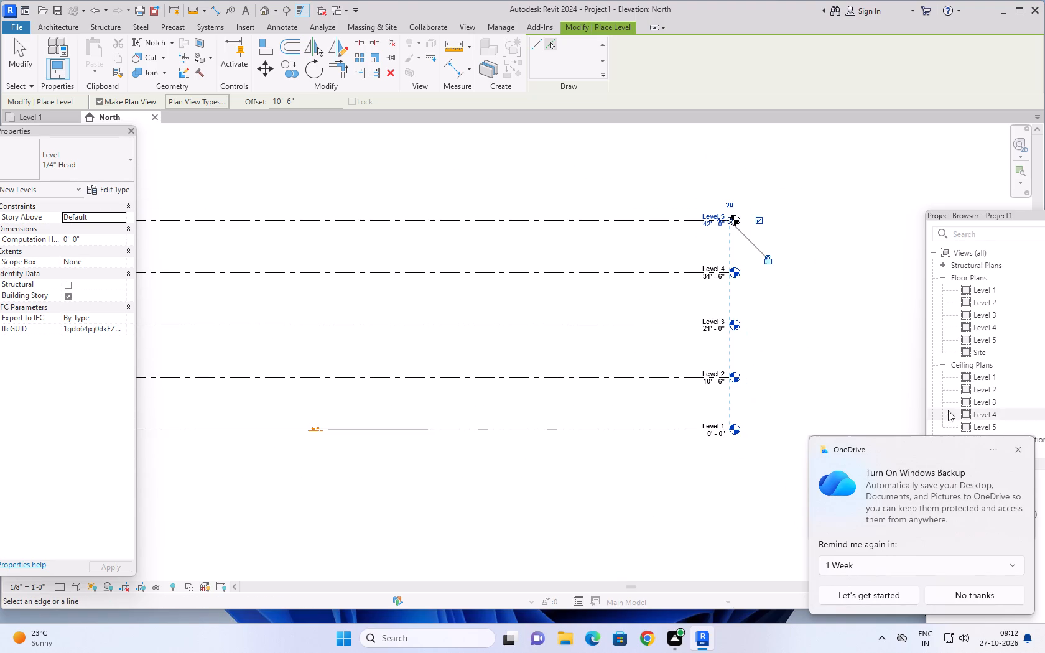
# Add one more level at a 10'6" offset above the topmost level and finish placing levels.
pyautogui.click(1018, 449)
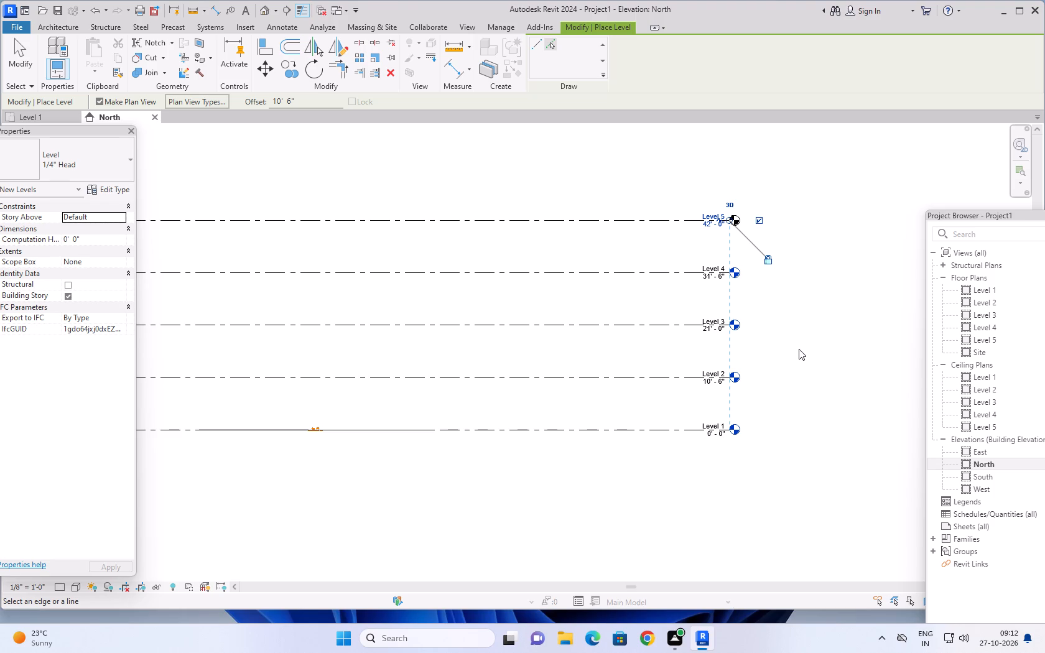
pyautogui.scroll(-1, 809, 339)
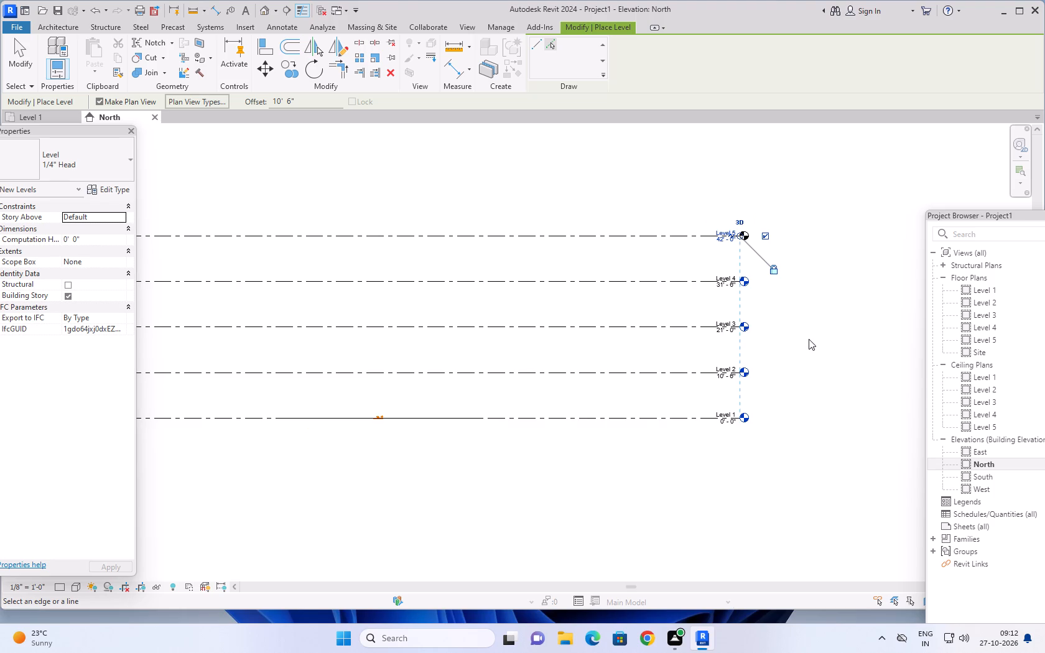
pyautogui.moveTo(809, 336); pyautogui.dragTo(823, 362, button='middle')
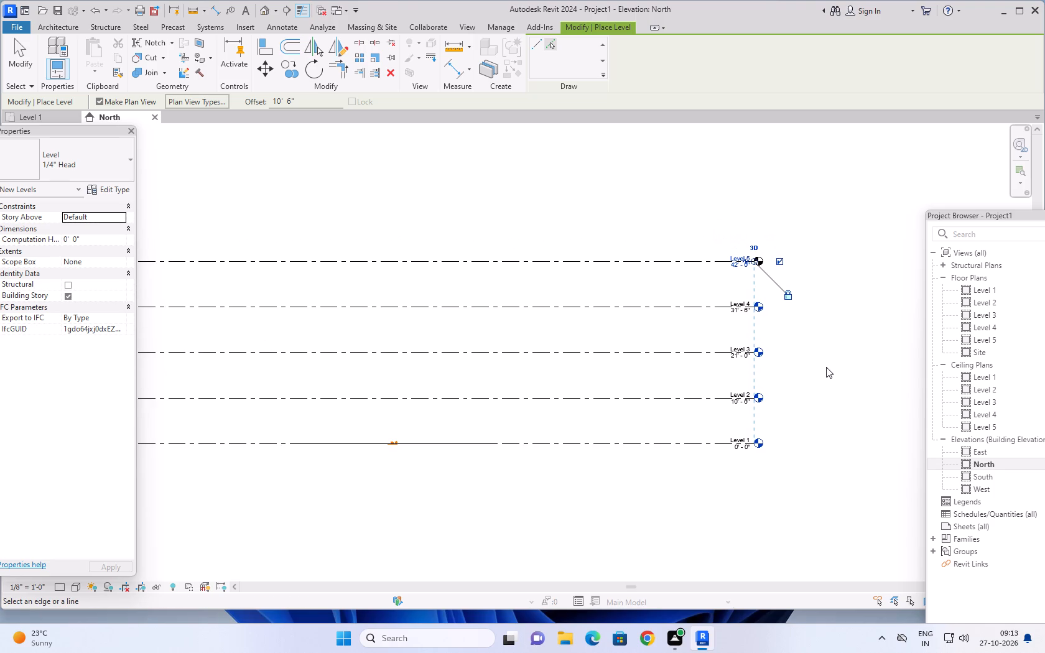
pyautogui.moveTo(827, 348); pyautogui.dragTo(834, 391, button='middle')
pyautogui.scroll(4, 684, 318)
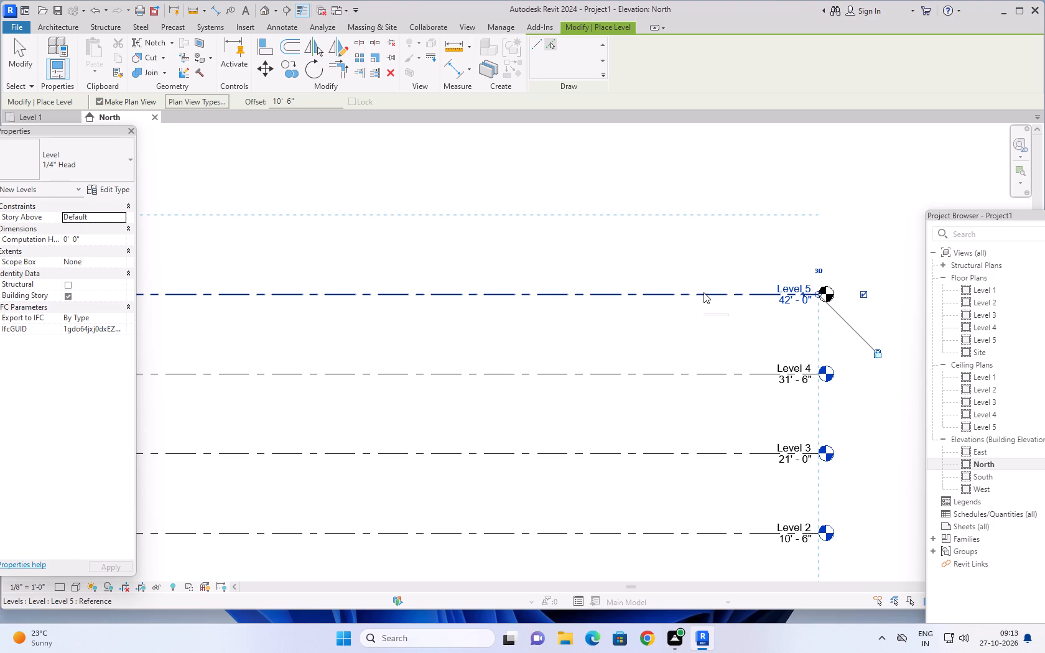
pyautogui.click(704, 292)
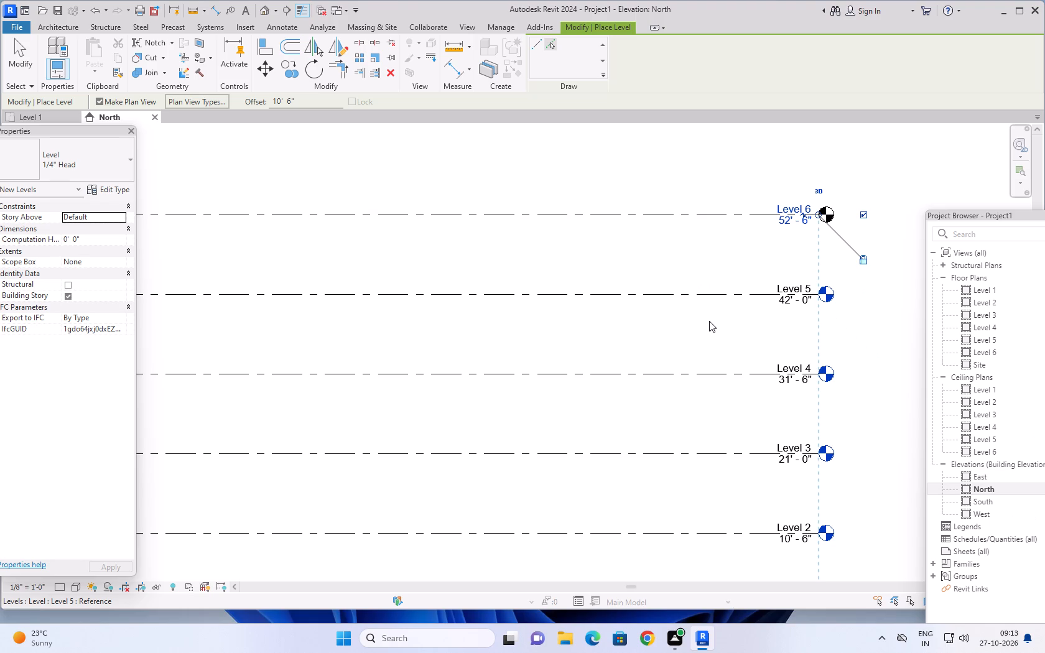
pyautogui.scroll(-4, 735, 323)
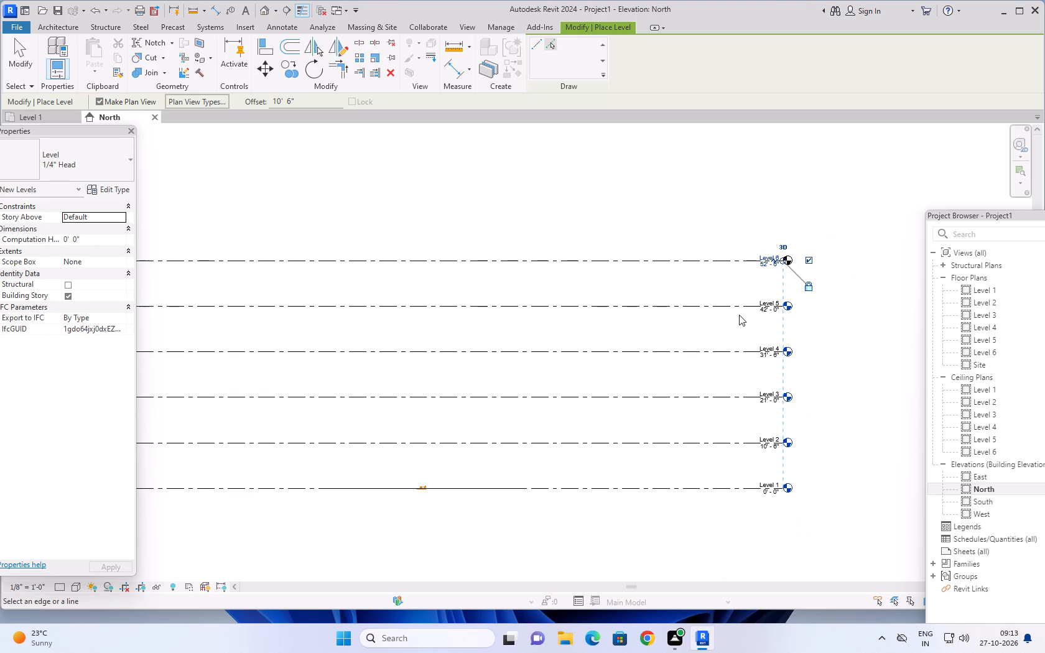
pyautogui.scroll(-3, 739, 310)
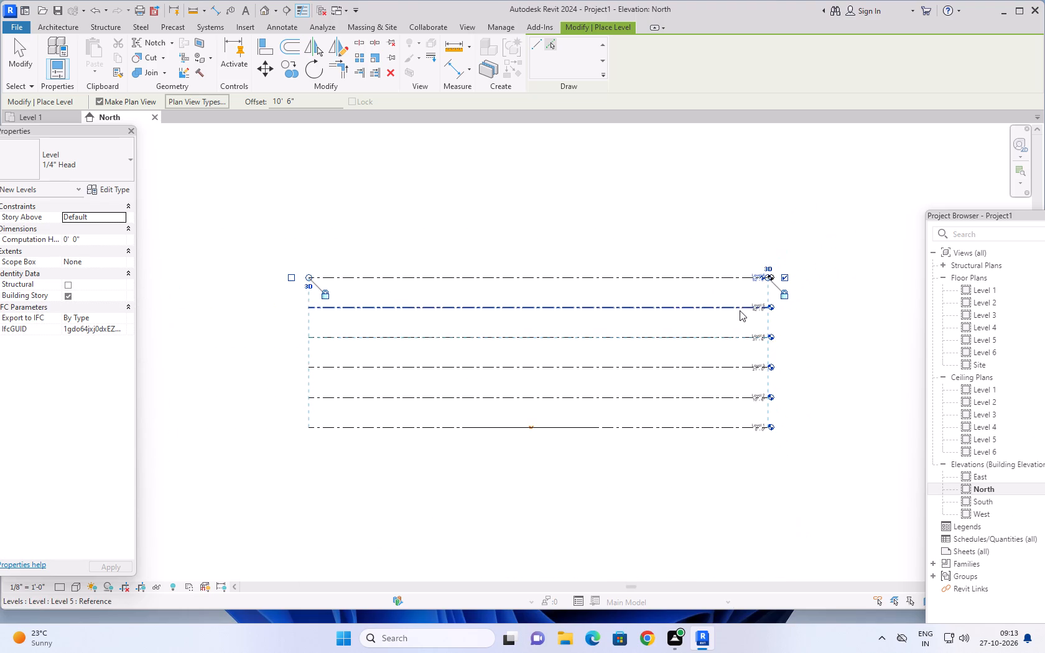
pyautogui.moveTo(723, 205); pyautogui.dragTo(745, 197, button='middle')
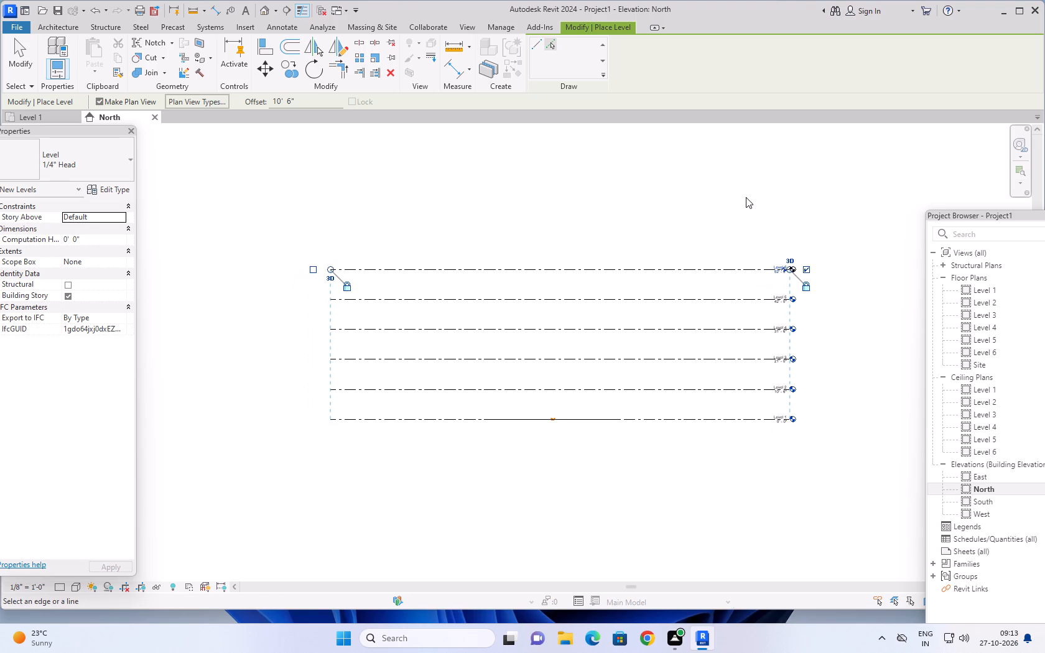
pyautogui.press('Escape')
pyautogui.press('Escape')
pyautogui.press('Escape')
pyautogui.press('Escape')
pyautogui.press('Escape')
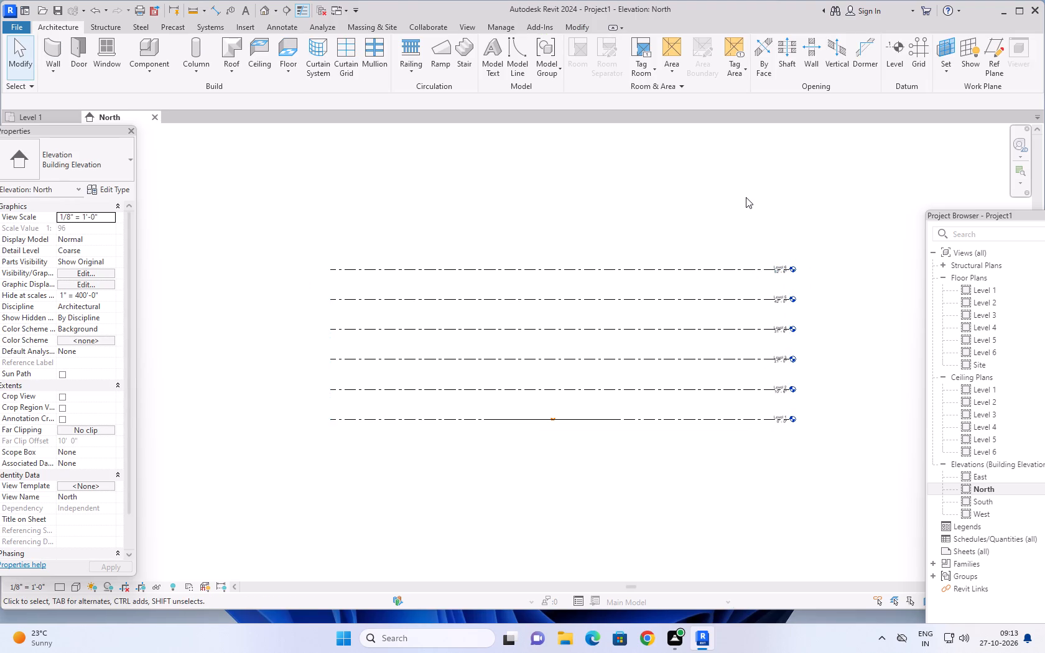
pyautogui.press('Escape')
pyautogui.press('Escape')
pyautogui.press('Escape')
# Rename Level 1 as GROUND FLOOR in the North elevation.
pyautogui.moveTo(735, 225); pyautogui.dragTo(732, 204, button='middle')
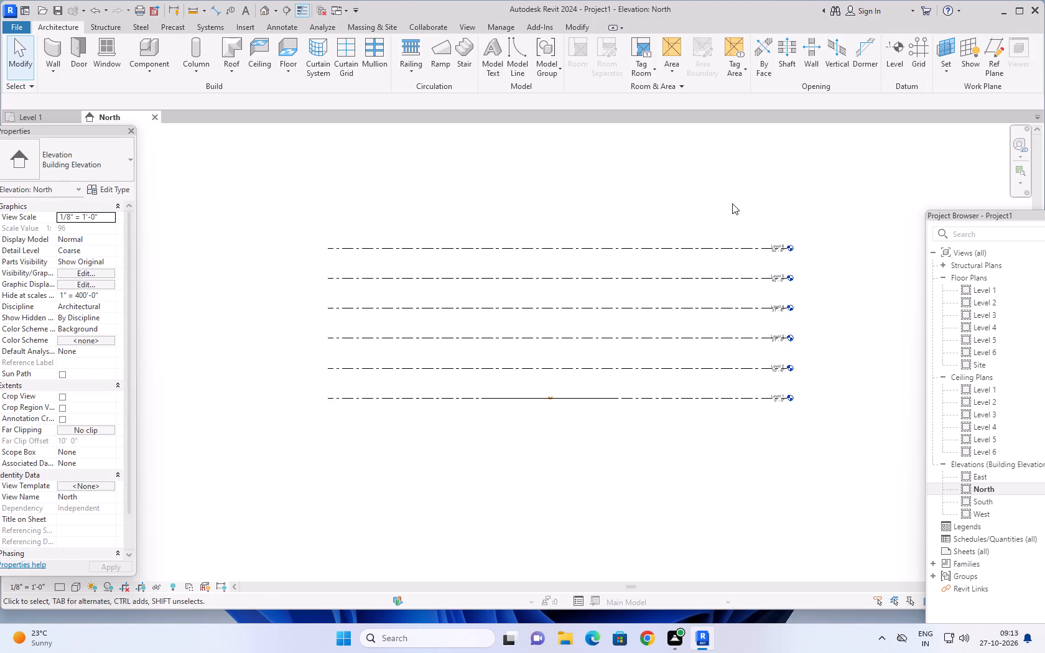
pyautogui.scroll(1, 646, 207)
pyautogui.moveTo(654, 213); pyautogui.dragTo(634, 175, button='middle')
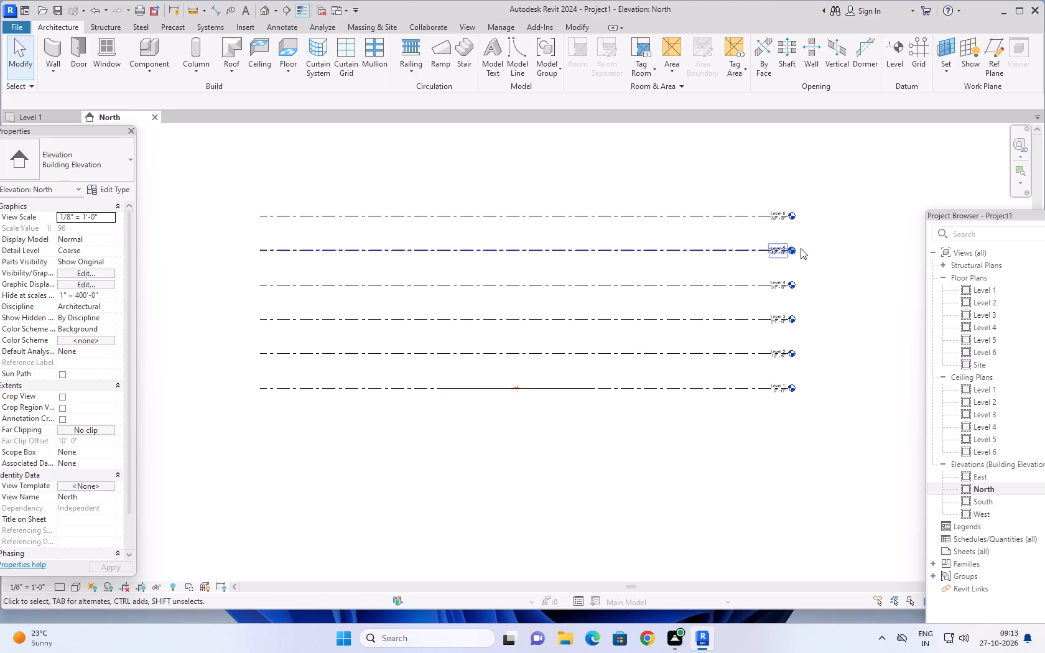
pyautogui.scroll(4, 822, 298)
pyautogui.moveTo(835, 373); pyautogui.dragTo(844, 329, button='middle')
pyautogui.scroll(4, 728, 402)
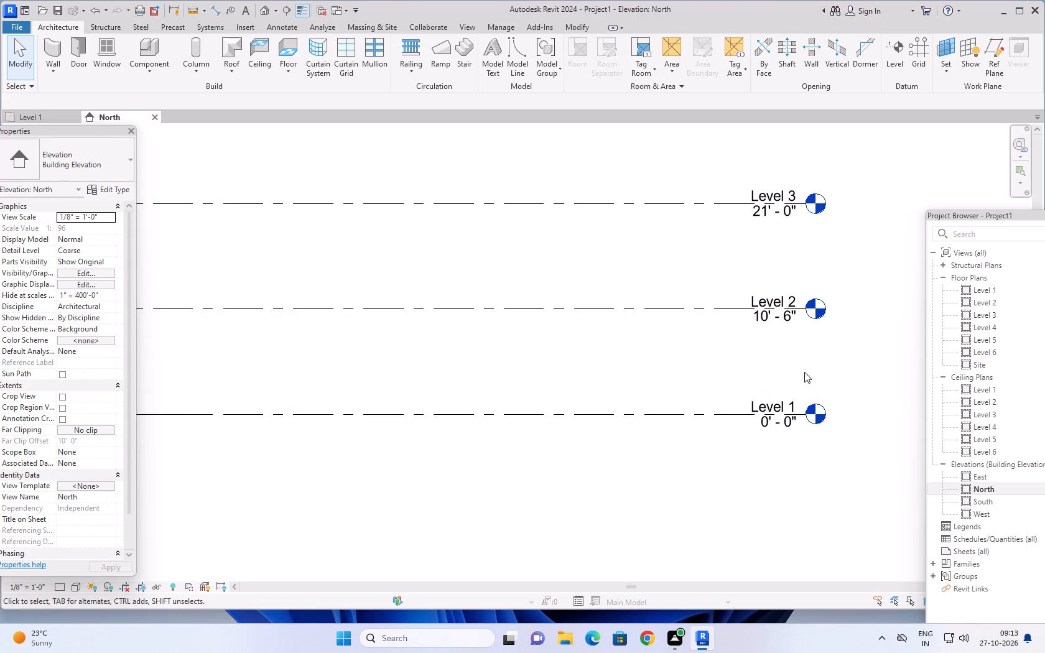
pyautogui.press('Escape')
pyautogui.press('Escape')
pyautogui.scroll(2, 832, 387)
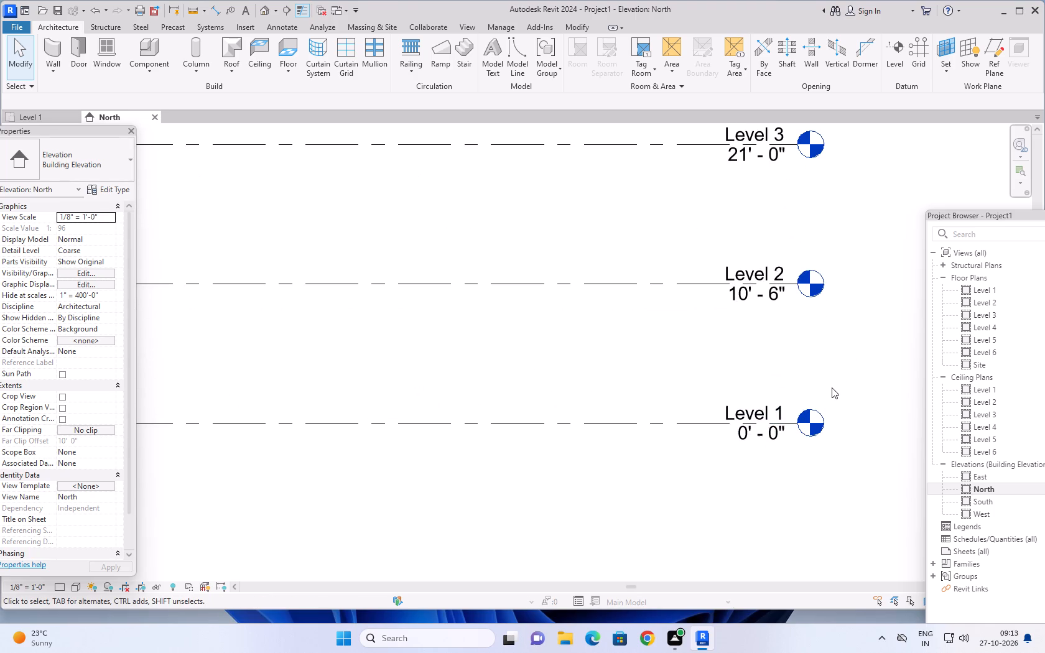
pyautogui.scroll(2, 832, 387)
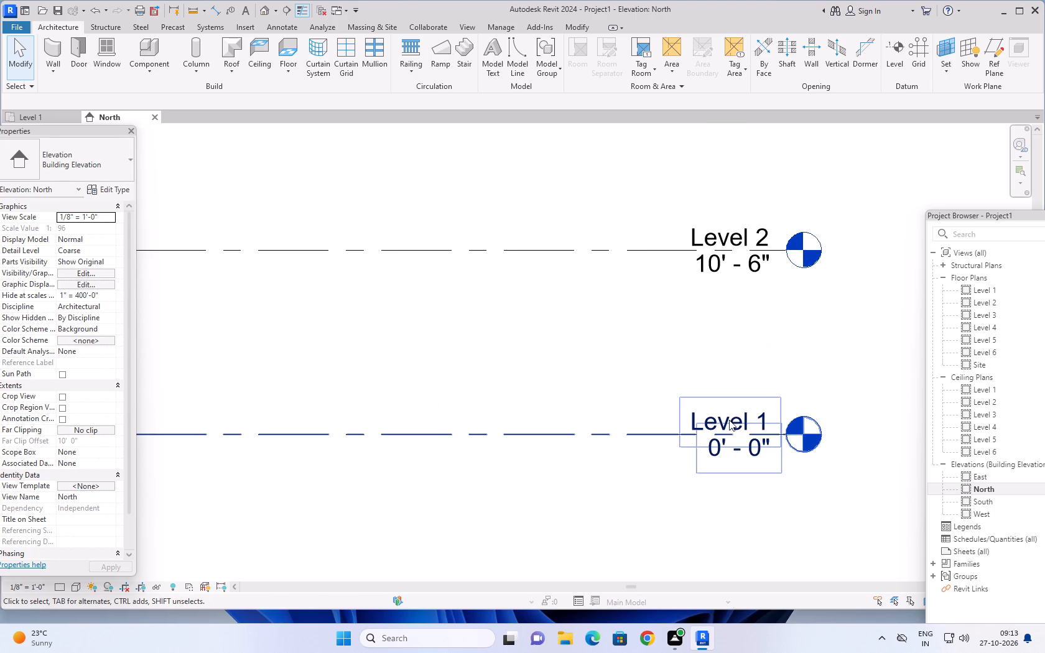
pyautogui.doubleClick(730, 419)
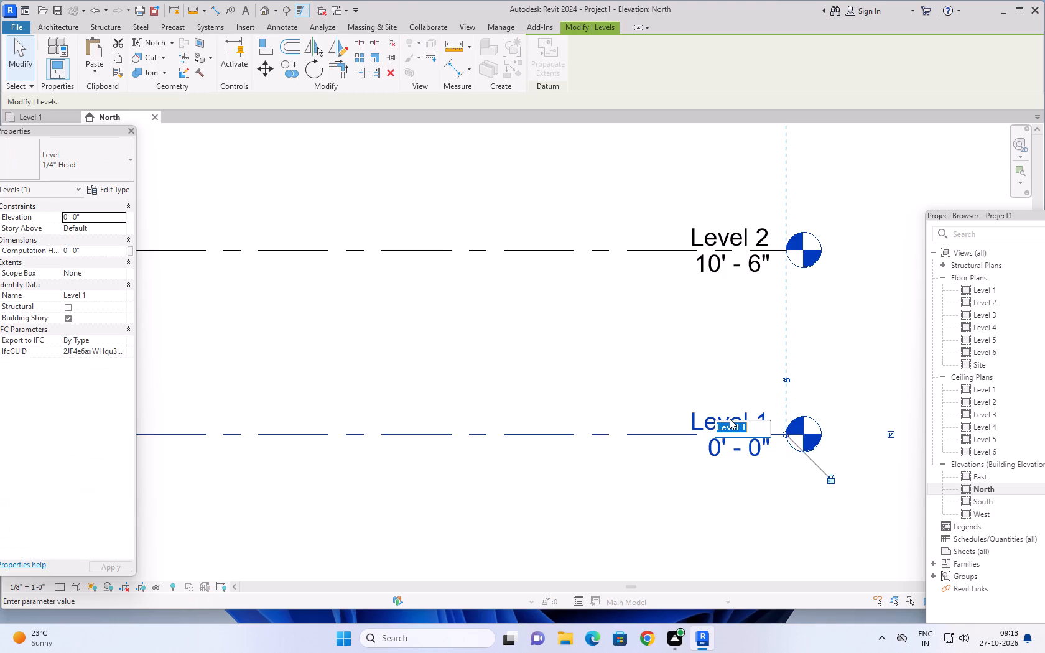
pyautogui.write('ground')
pyautogui.press('space')
pyautogui.press('BackSpace')
pyautogui.press('BackSpace')
pyautogui.press('BackSpace')
pyautogui.press('BackSpace')
pyautogui.press('BackSpace')
pyautogui.press('BackSpace')
pyautogui.press('BackSpace')
pyautogui.press('BackSpace')
pyautogui.press('BackSpace')
pyautogui.press('BackSpace')
pyautogui.press('BackSpace')
pyautogui.press('BackSpace')
pyautogui.press('BackSpace')
pyautogui.press('BackSpace')
pyautogui.press('BackSpace')
pyautogui.press('BackSpace')
pyautogui.press('BackSpace')
pyautogui.press('BackSpace')
pyautogui.write('GROUND')
pyautogui.press('space')
pyautogui.write('FLOOR')
pyautogui.click(690, 367)
# Open the name of Level 2 for editing in the North elevation.
pyautogui.scroll(-1, 722, 346)
pyautogui.moveTo(723, 333); pyautogui.dragTo(723, 351, button='middle')
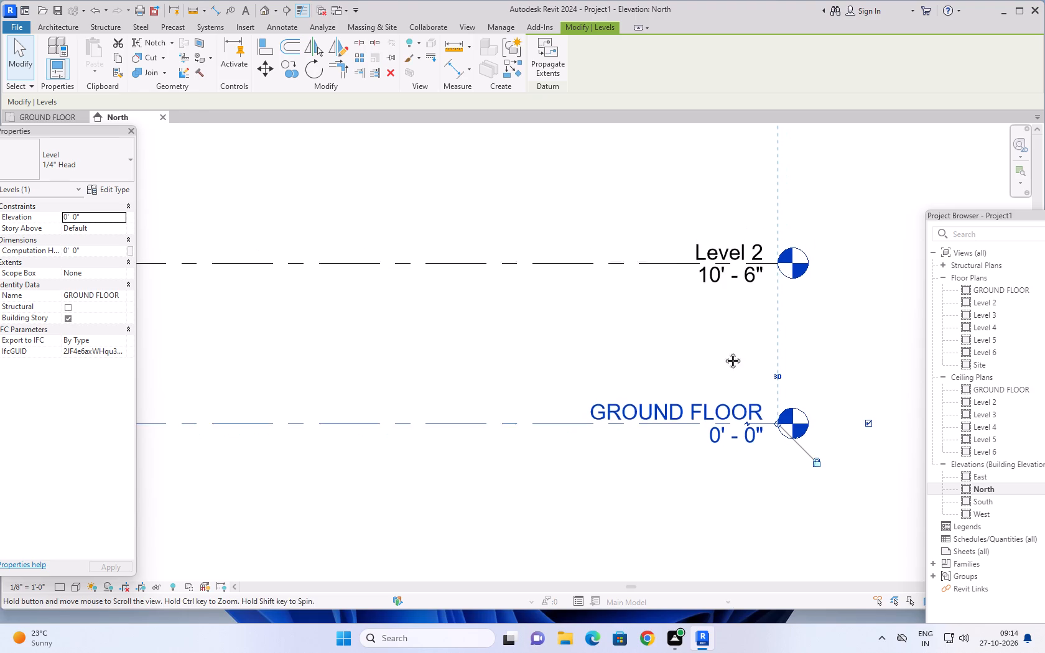
pyautogui.moveTo(723, 351); pyautogui.dragTo(725, 411, button='middle')
pyautogui.scroll(3, 727, 323)
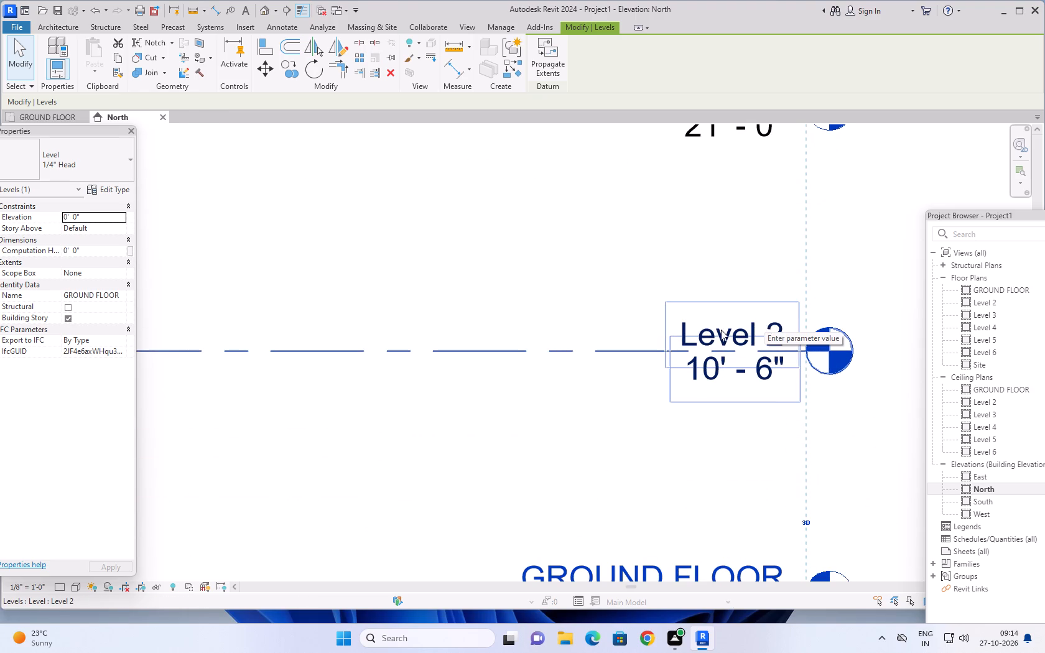
pyautogui.doubleClick(739, 330)
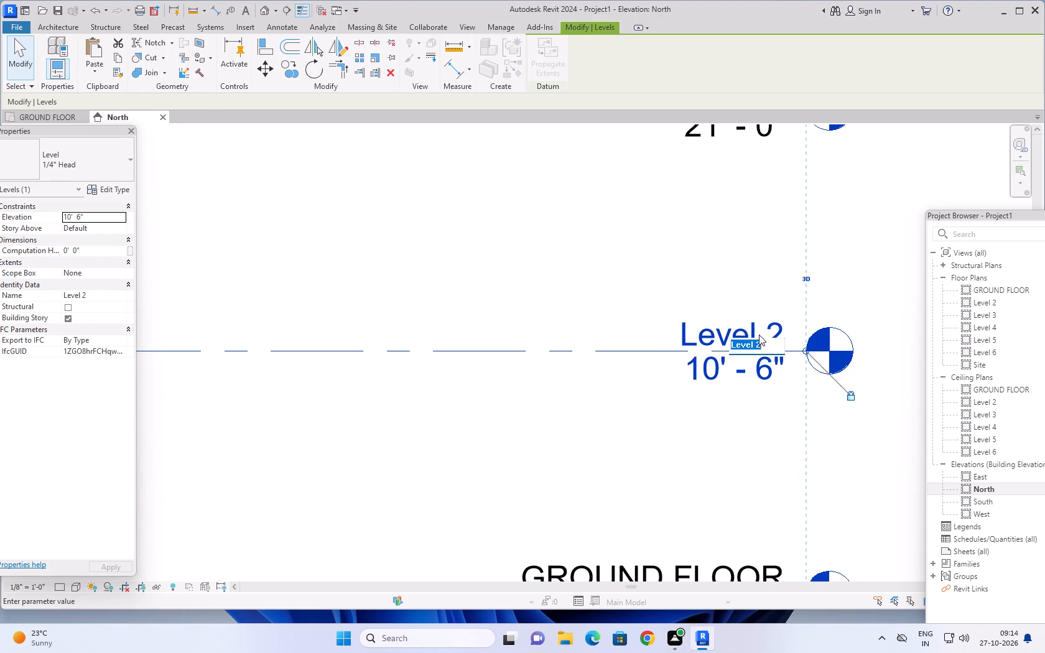
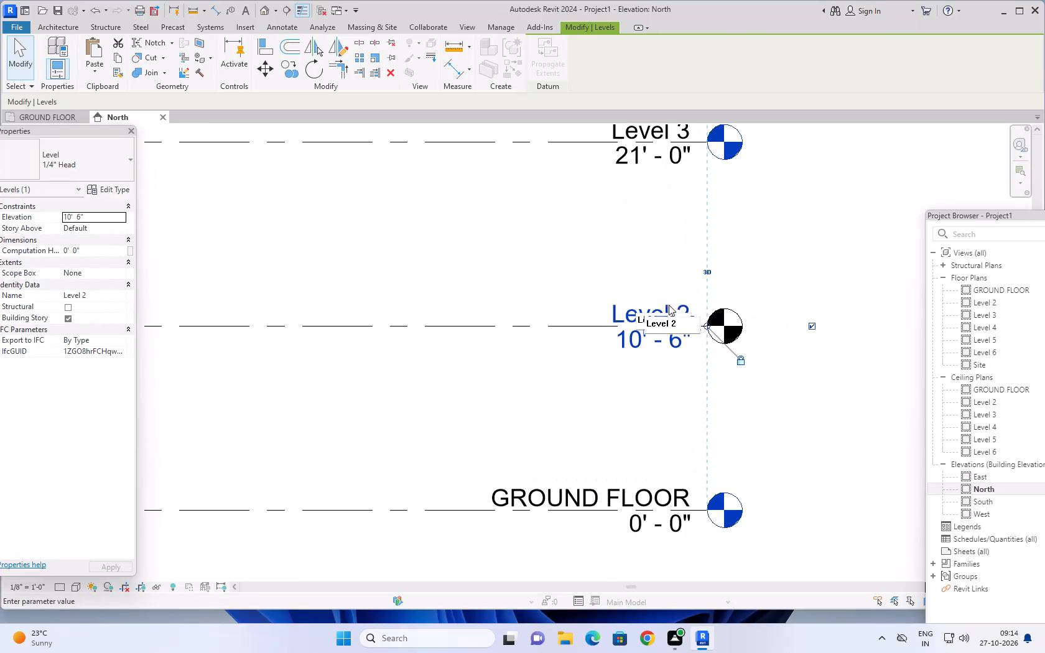
# Rename Level 2 as FIRST FLOOR in the North elevation.
pyautogui.scroll(3, 673, 312)
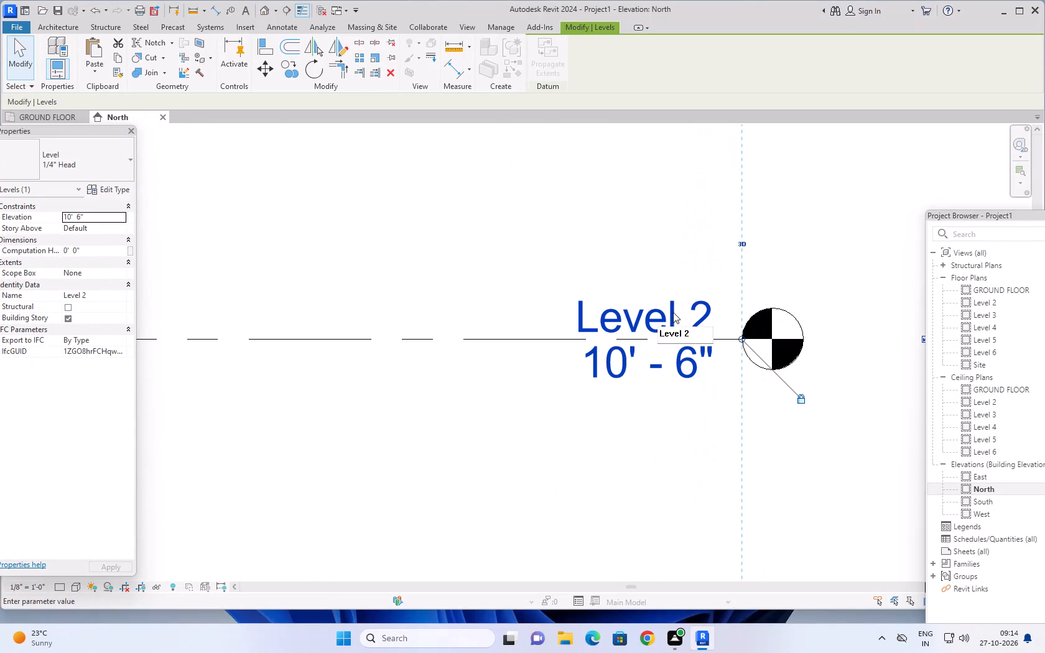
pyautogui.press('Escape')
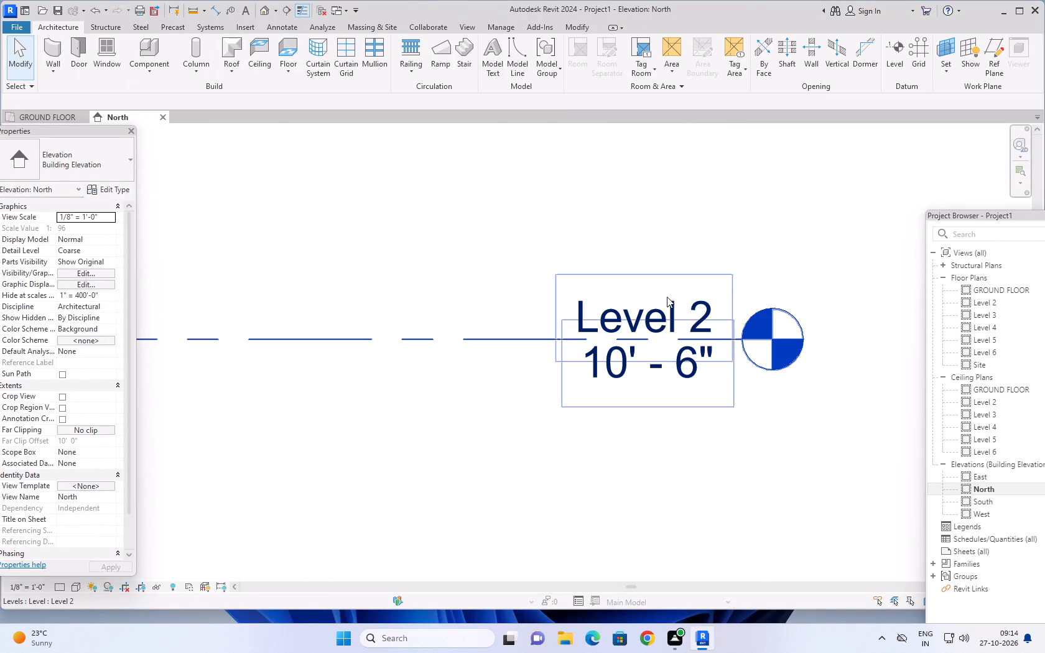
pyautogui.press('Escape')
pyautogui.doubleClick(677, 315)
pyautogui.write('FIRST FLOOR')
pyautogui.click(627, 266)
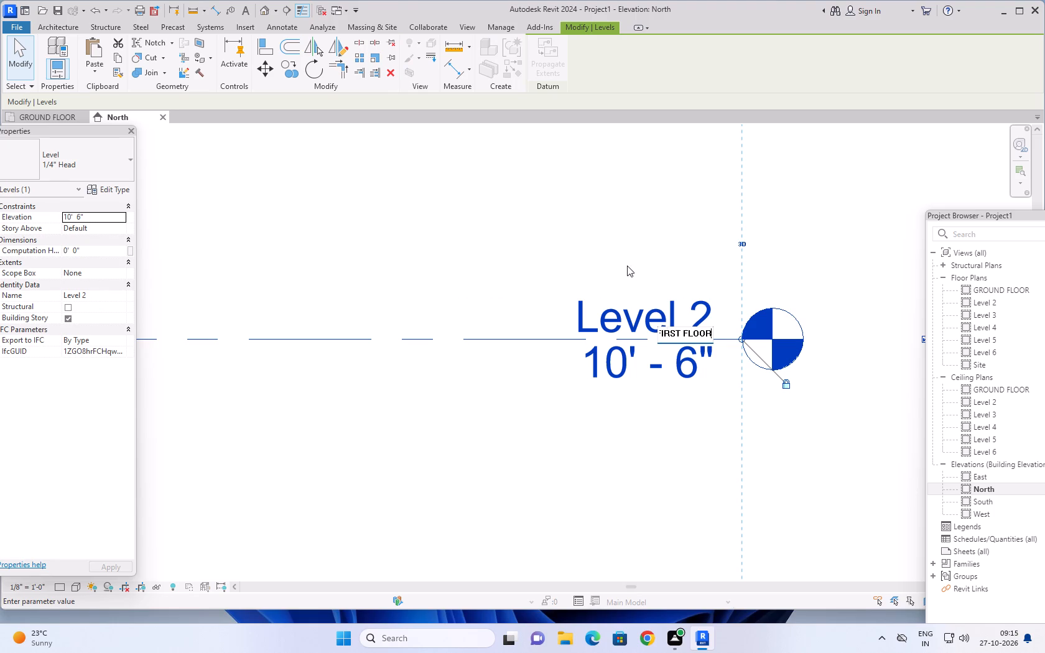
# Rename Level 3 as SECOND FLOOR in the North elevation.
pyautogui.scroll(-9, 627, 257)
pyautogui.moveTo(626, 231); pyautogui.dragTo(608, 368, button='middle')
pyautogui.scroll(2, 626, 297)
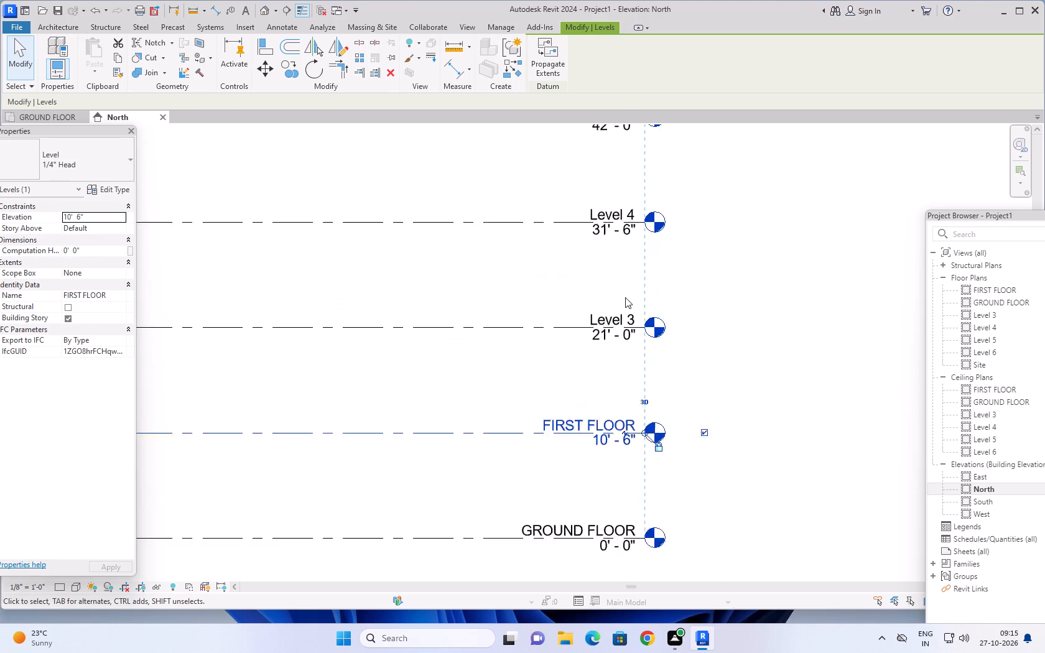
pyautogui.scroll(4, 625, 297)
pyautogui.press('Escape')
pyautogui.press('Escape')
pyautogui.scroll(3, 612, 341)
pyautogui.doubleClick(615, 336)
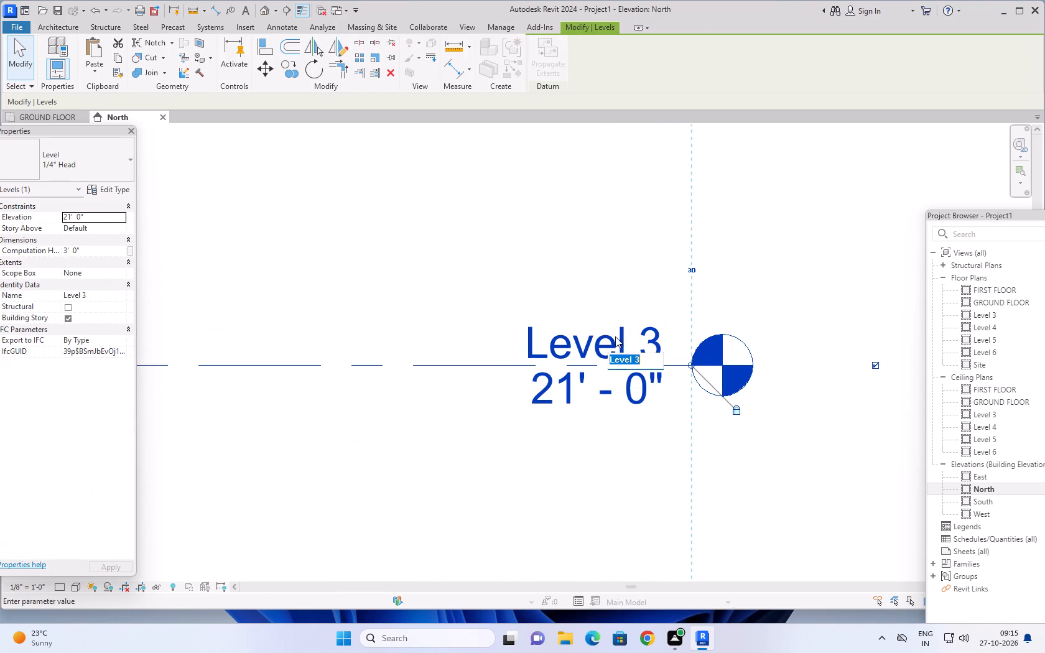
pyautogui.scroll(-4, 623, 330)
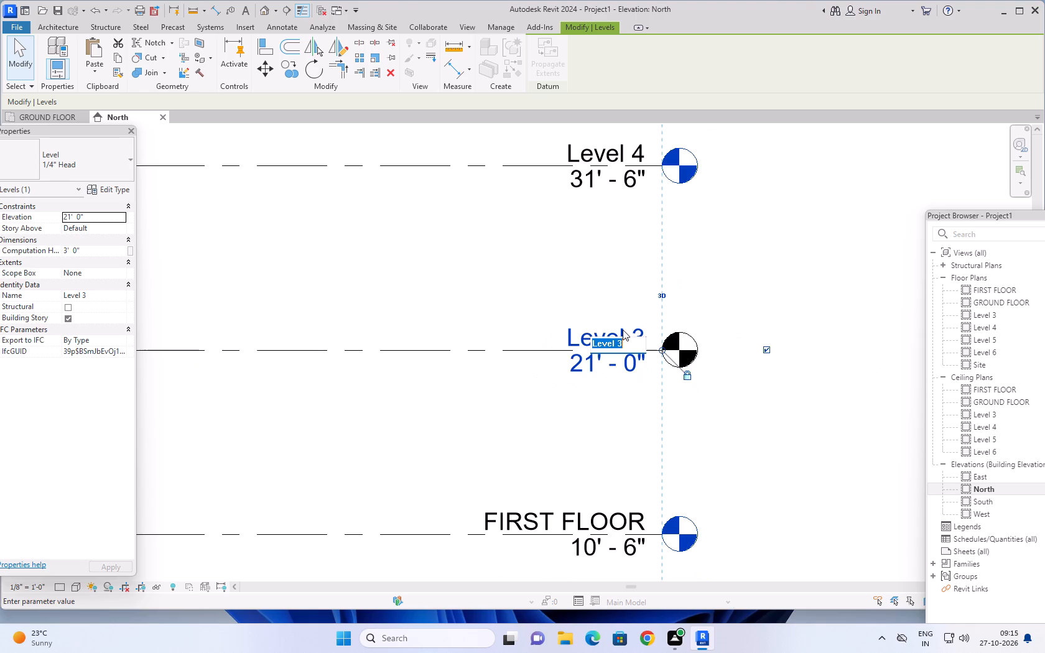
pyautogui.write('SECOND')
pyautogui.press('space')
pyautogui.write('FLOOR')
pyautogui.click(732, 257)
# Rename Level 4 as THIRD FLOOR in the North elevation.
pyautogui.scroll(-4, 725, 261)
pyautogui.moveTo(750, 216); pyautogui.dragTo(730, 310, button='middle')
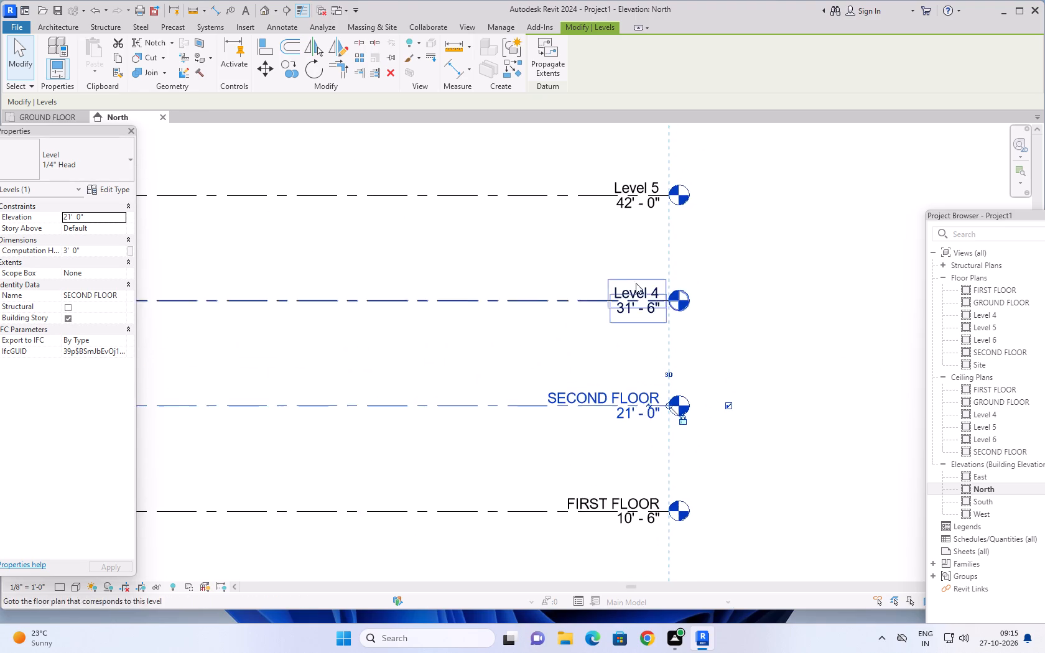
pyautogui.scroll(9, 633, 282)
pyautogui.doubleClick(710, 313)
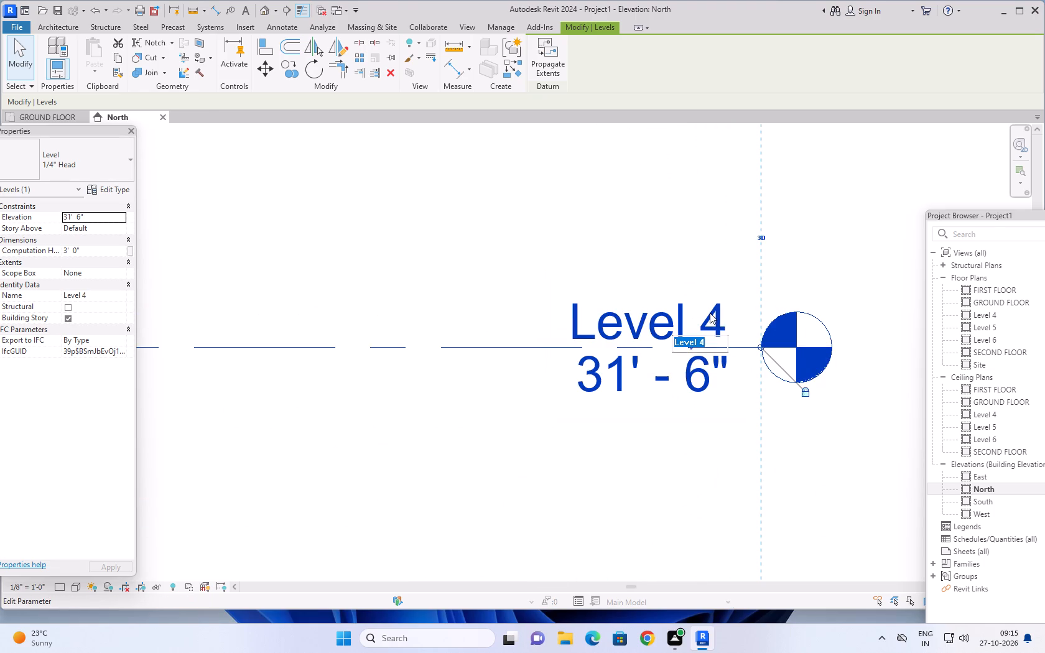
pyautogui.scroll(-5, 724, 313)
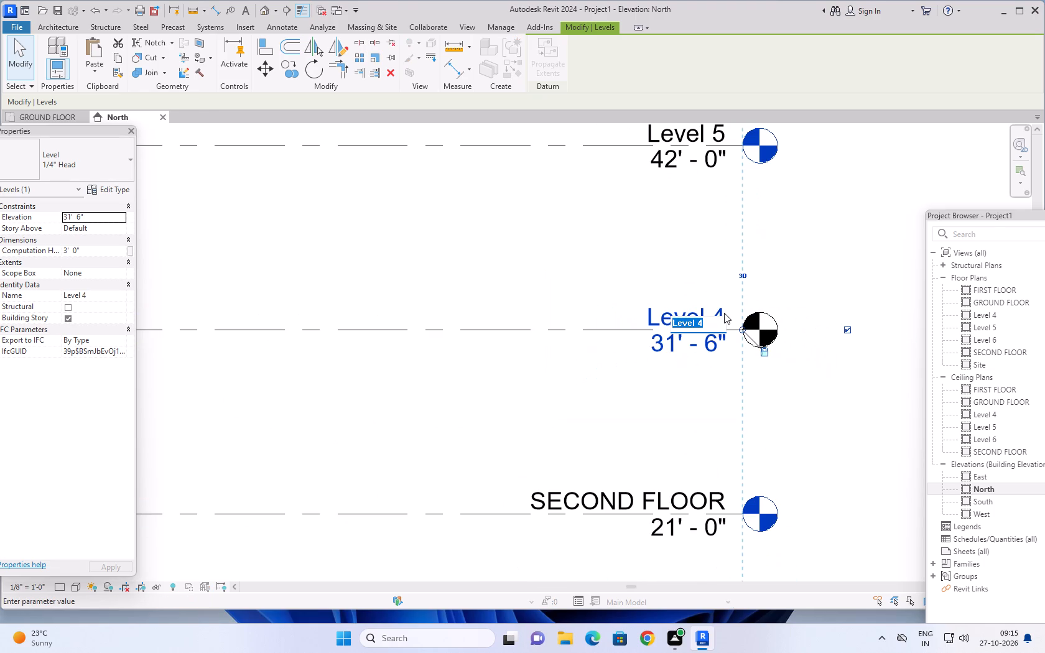
pyautogui.press('BackSpace')
pyautogui.write('THIRD FLOOR')
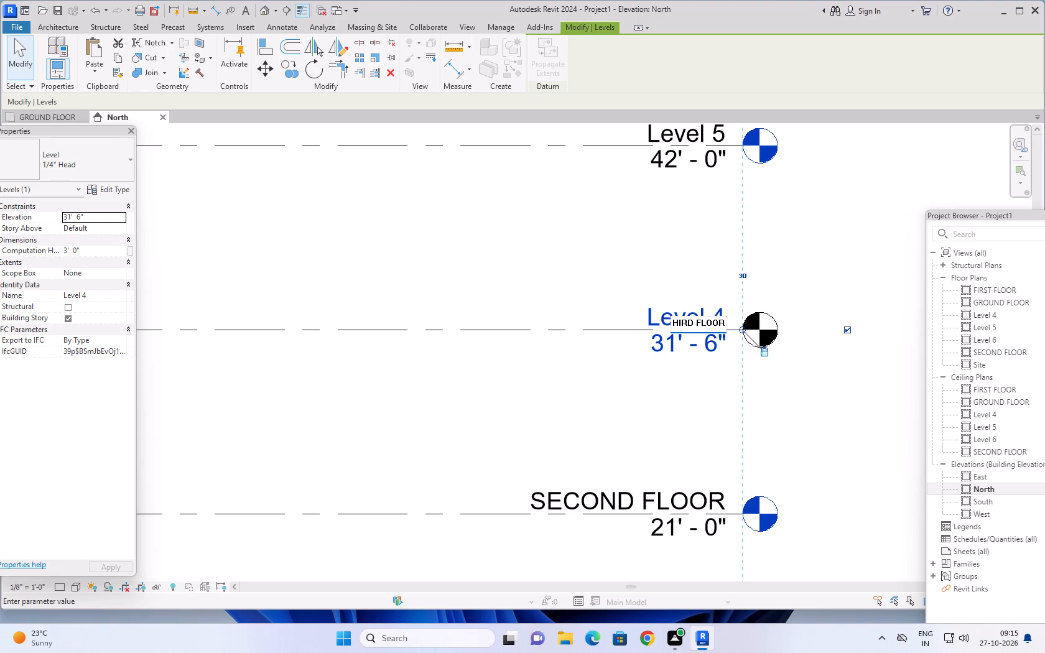
pyautogui.click(604, 259)
# Rename Level 5 as FOURTH FLOOR in the North elevation.
pyautogui.scroll(-7, 666, 264)
pyautogui.moveTo(799, 253); pyautogui.dragTo(773, 351, button='middle')
pyautogui.scroll(9, 649, 315)
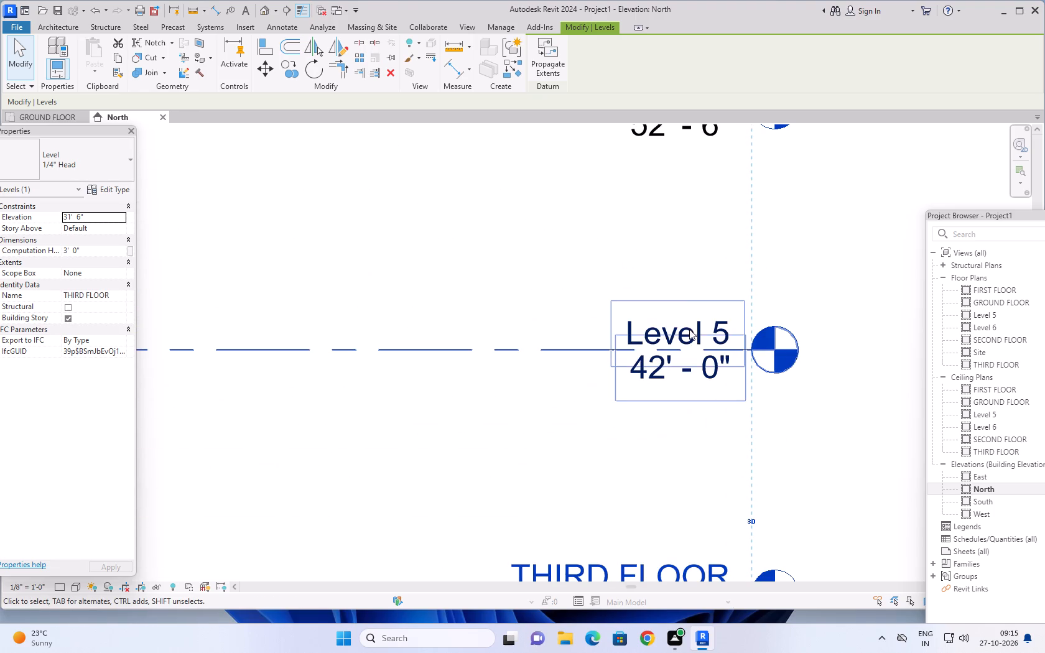
pyautogui.doubleClick(702, 330)
pyautogui.write('FOURTH FLOOR')
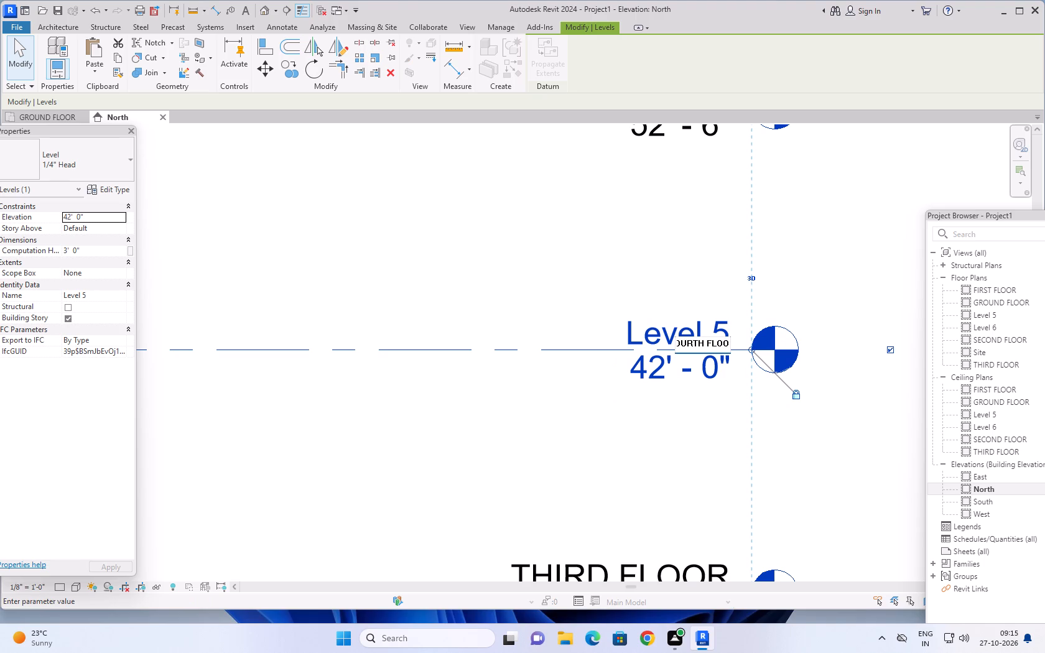
pyautogui.click(809, 201)
# Rename the topmost level, Level 6, as FIFTH FLOOR in the North elevation.
pyautogui.scroll(-7, 809, 201)
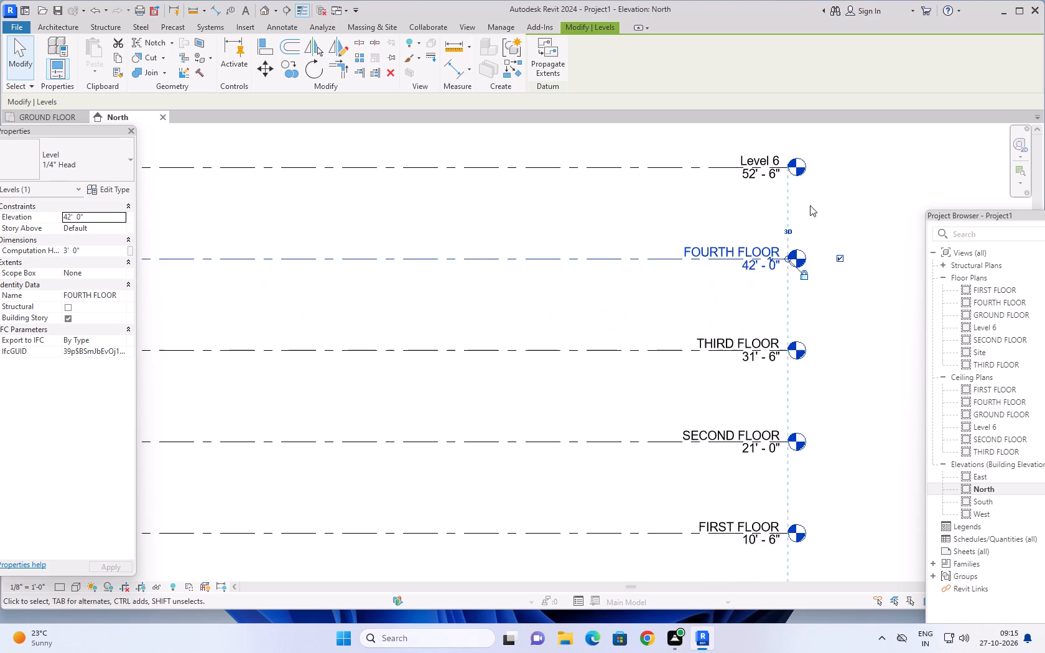
pyautogui.moveTo(815, 200); pyautogui.dragTo(767, 335, button='middle')
pyautogui.scroll(8, 710, 292)
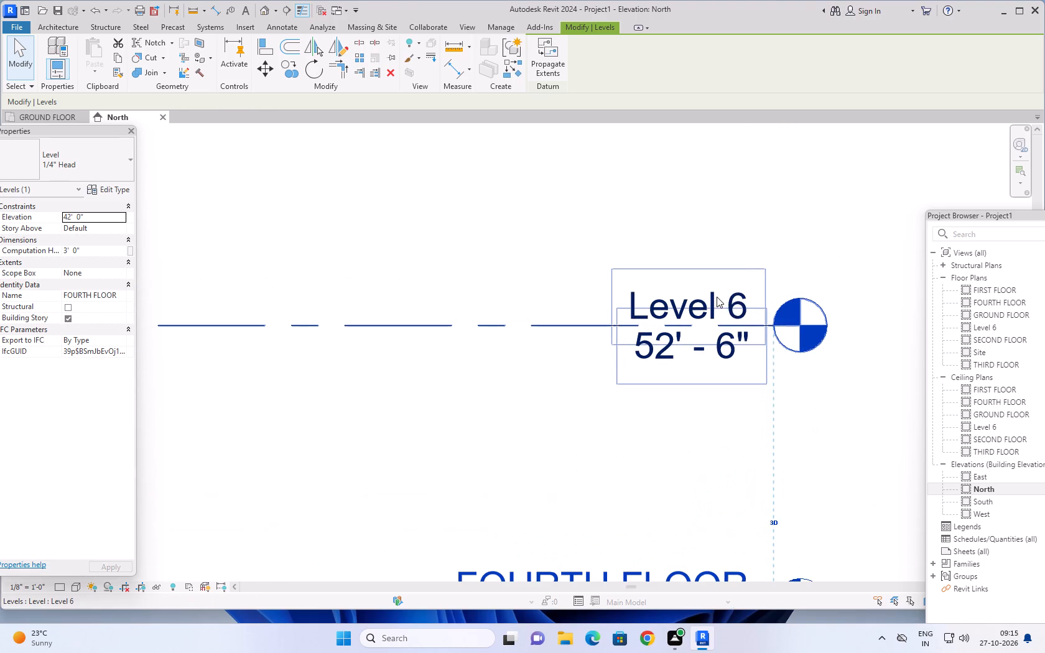
pyautogui.doubleClick(732, 301)
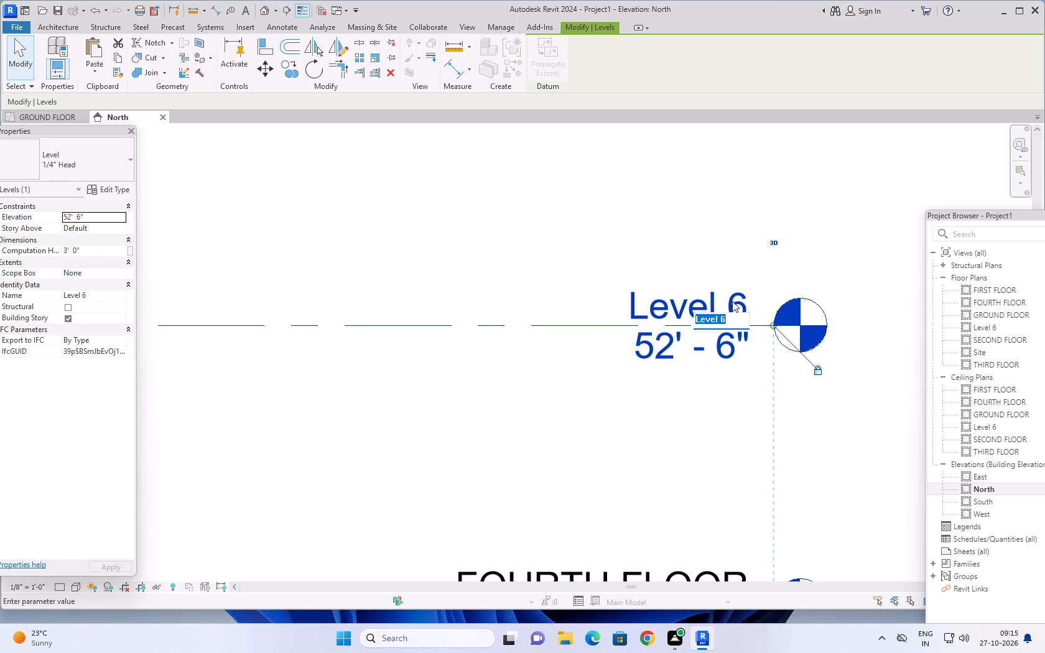
pyautogui.write('FIFTH')
pyautogui.press('space')
pyautogui.write('FLOOR')
pyautogui.click(628, 248)
pyautogui.scroll(-2, 623, 254)
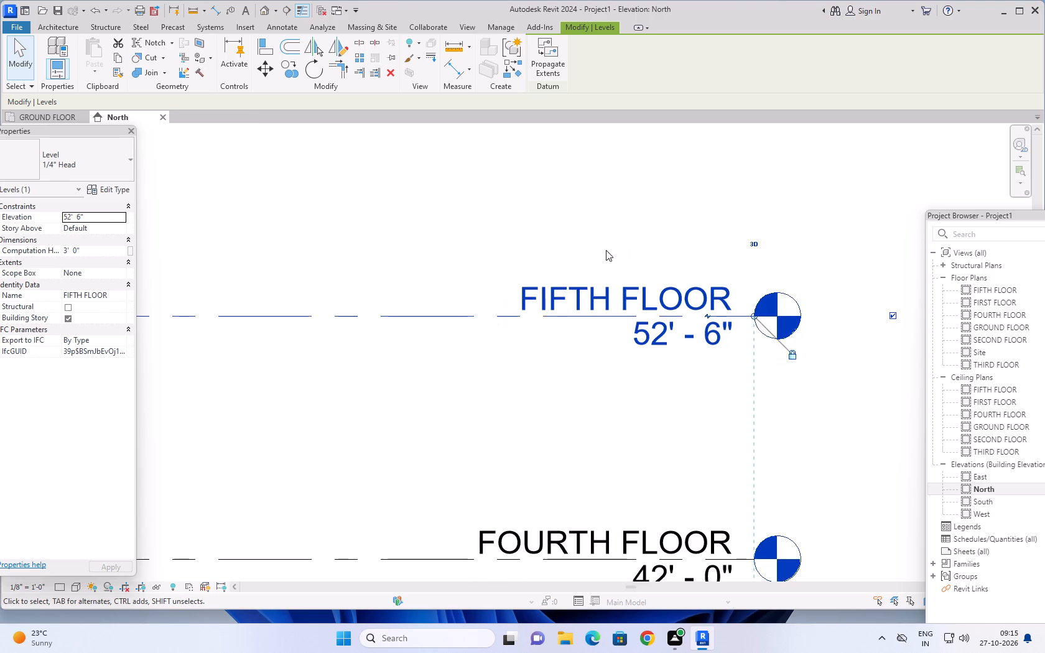
pyautogui.scroll(-4, 587, 236)
pyautogui.moveTo(588, 218); pyautogui.dragTo(663, 227, button='middle')
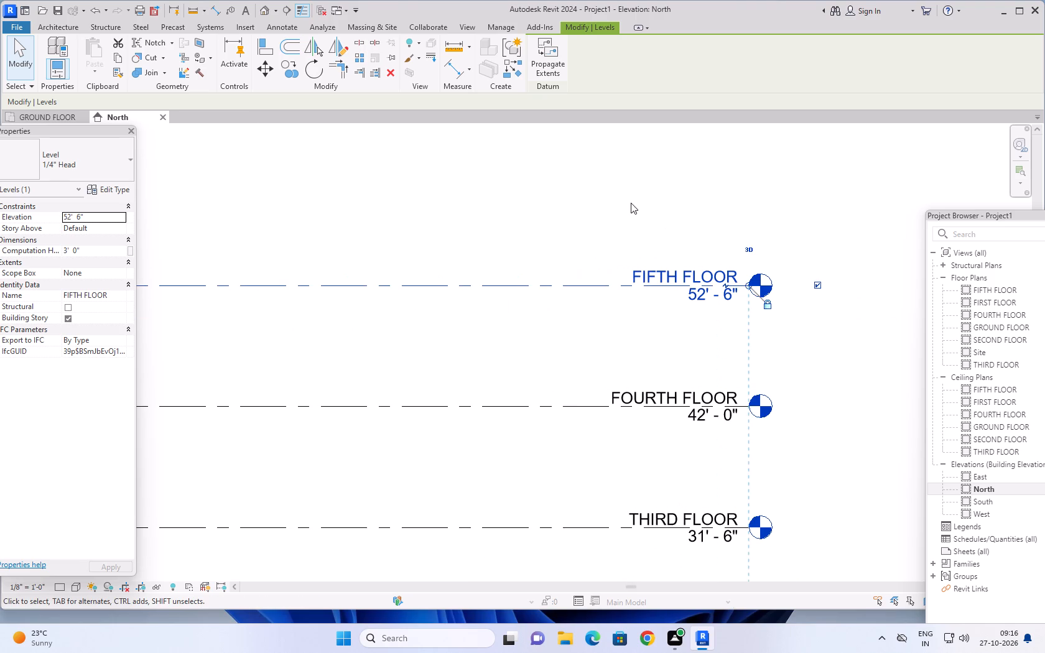
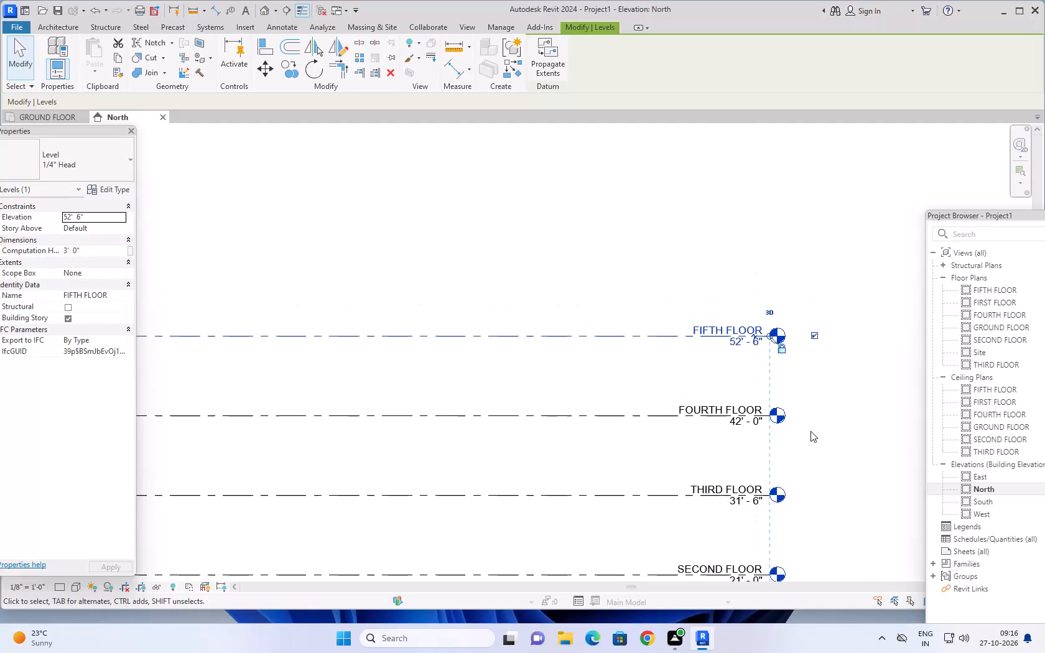
# Add a level 10'6" above FIFTH FLOOR in the North elevation by picking the FIFTH FLOOR line with an offset.
pyautogui.scroll(-1, 810, 427)
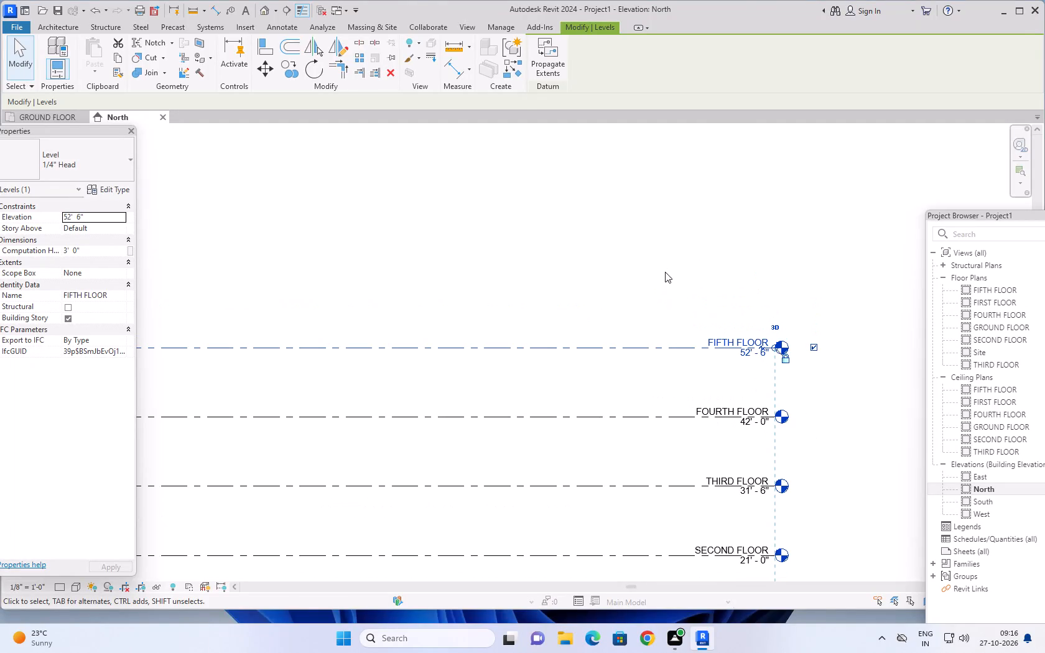
pyautogui.moveTo(664, 282); pyautogui.dragTo(674, 257, button='middle')
pyautogui.press('Escape')
pyautogui.press('Escape')
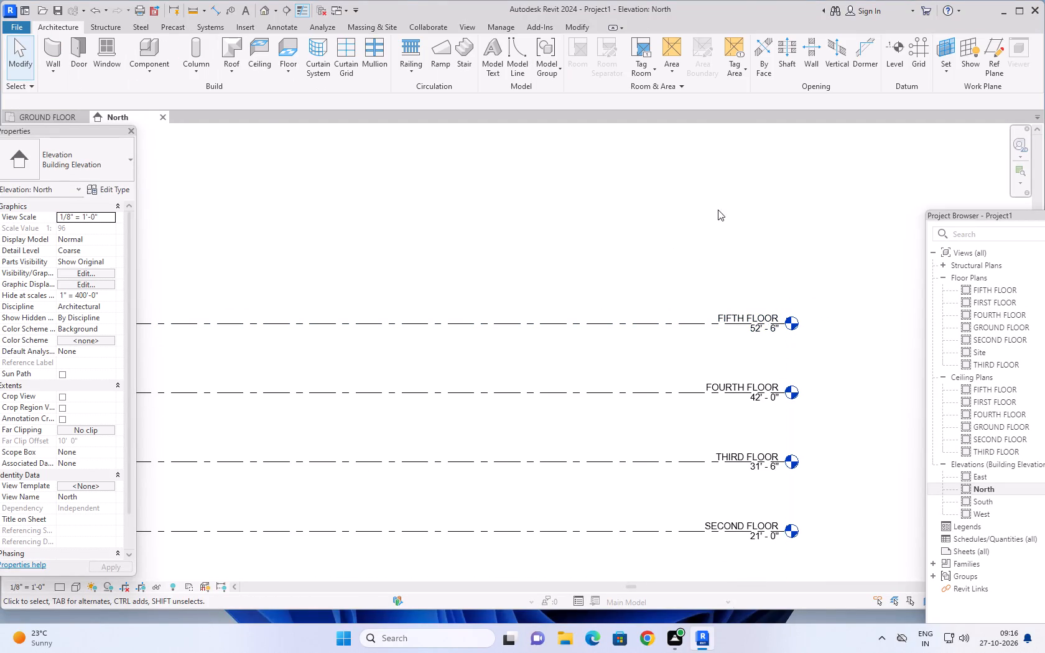
pyautogui.press('Escape')
pyautogui.click(894, 54)
pyautogui.moveTo(295, 99); pyautogui.dragTo(266, 100)
pyautogui.write("10'6")
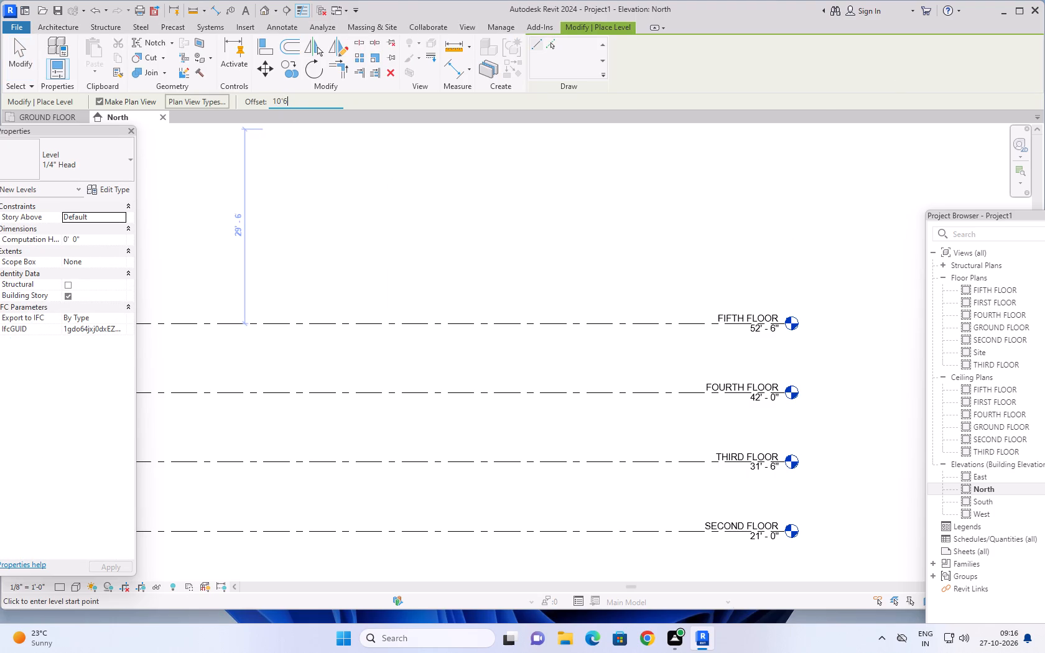
pyautogui.hotkey('shift', '"')
pyautogui.press('Return')
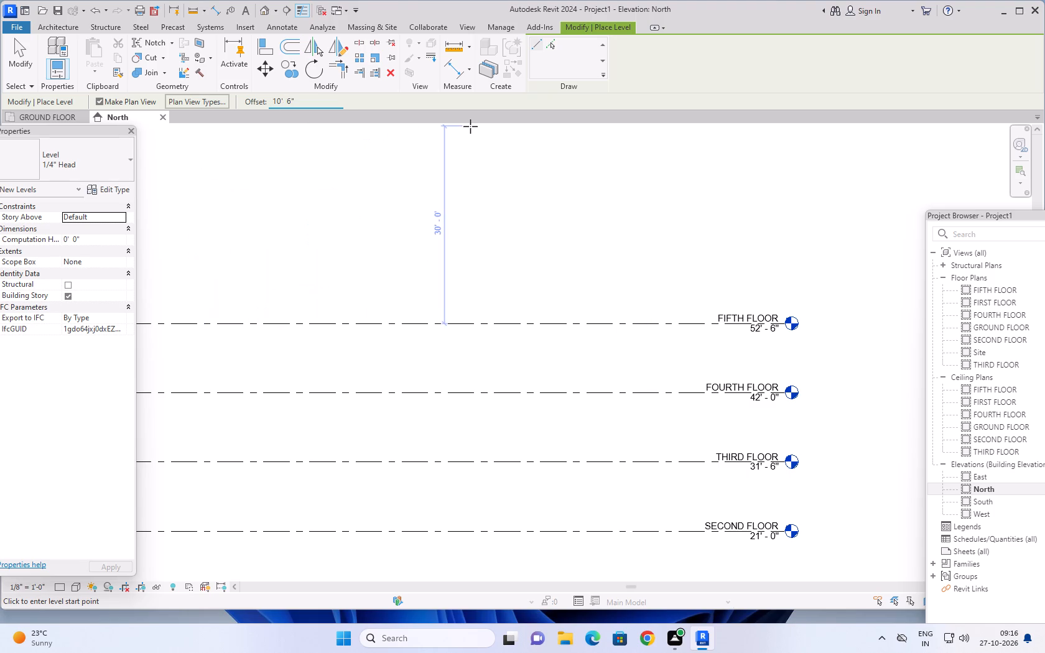
pyautogui.click(549, 45)
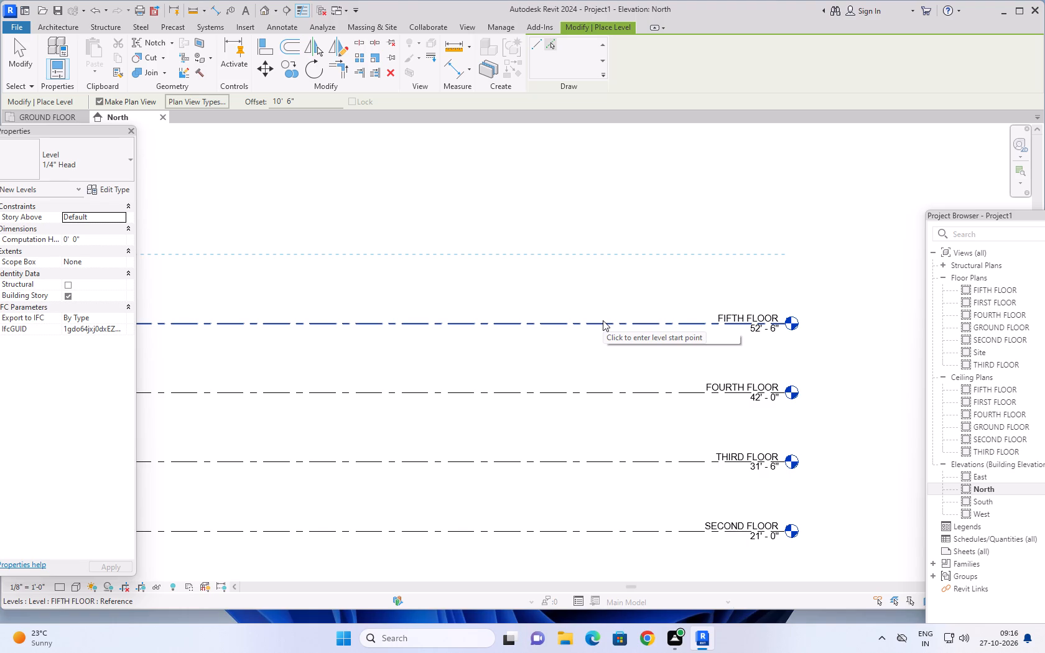
pyautogui.click(603, 321)
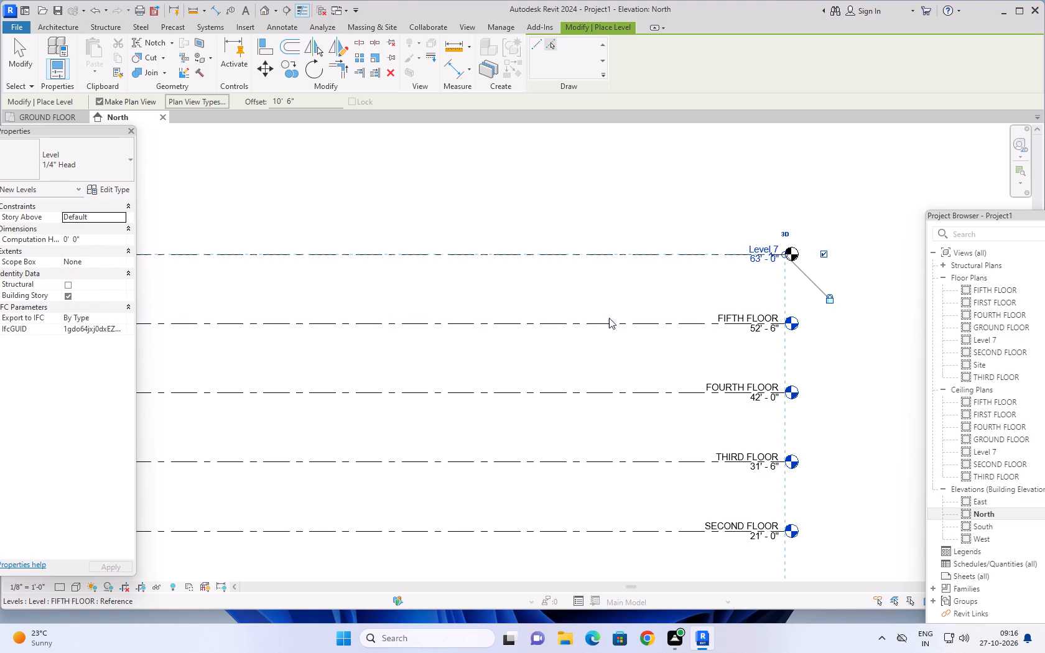
pyautogui.press('Escape')
pyautogui.press('Escape')
pyautogui.press('Escape')
# Rename the new topmost level, Level 7, as ROOF in the North elevation.
pyautogui.scroll(5, 769, 273)
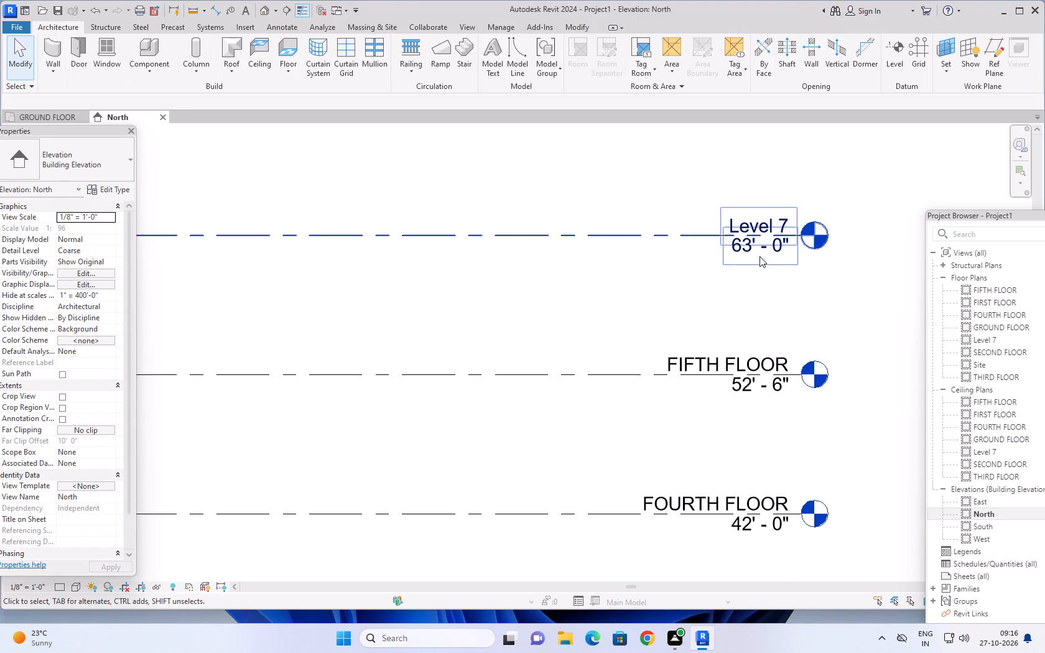
pyautogui.doubleClick(756, 251)
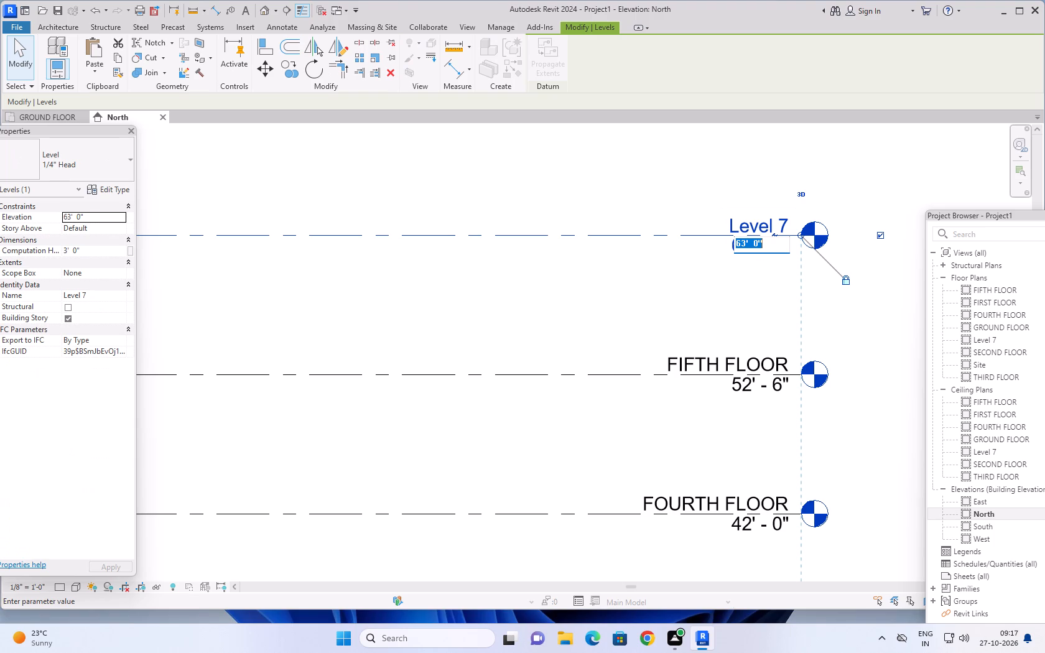
pyautogui.press('Escape')
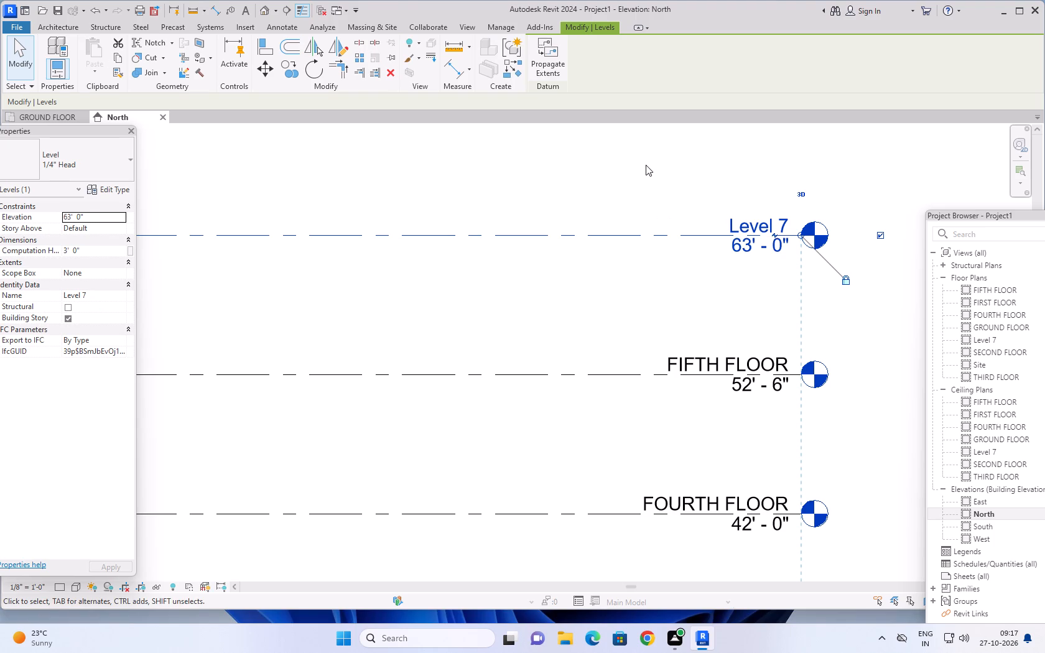
pyautogui.scroll(-12, 646, 165)
pyautogui.scroll(-1, 741, 274)
pyautogui.moveTo(741, 274); pyautogui.dragTo(753, 280, button='middle')
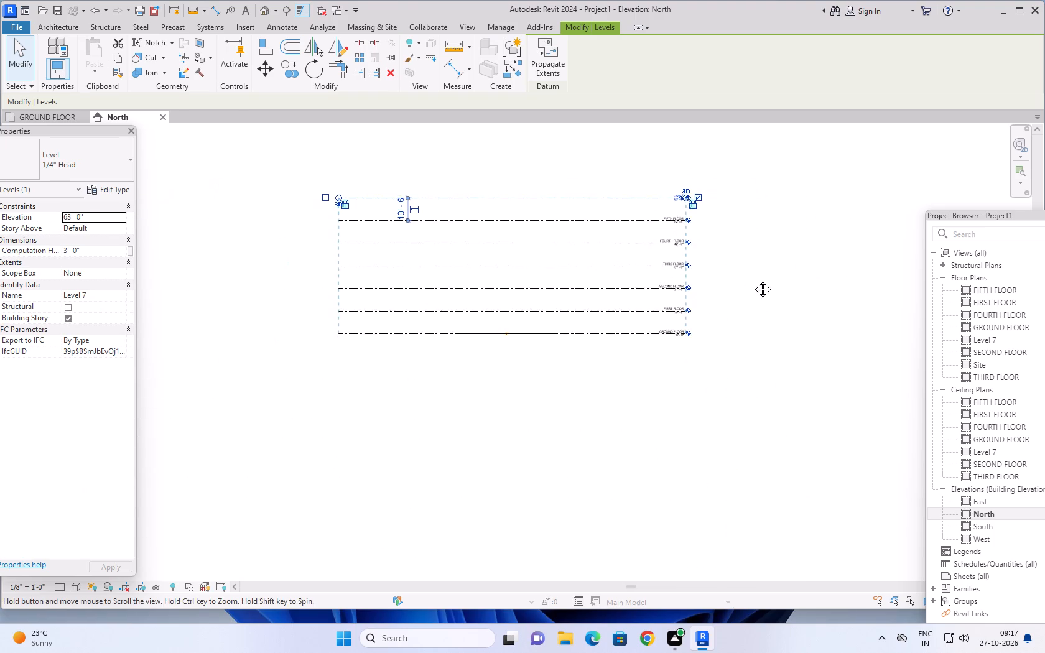
pyautogui.moveTo(753, 280); pyautogui.dragTo(791, 327, button='middle')
pyautogui.scroll(6, 722, 233)
pyautogui.scroll(12, 760, 274)
pyautogui.press('Escape')
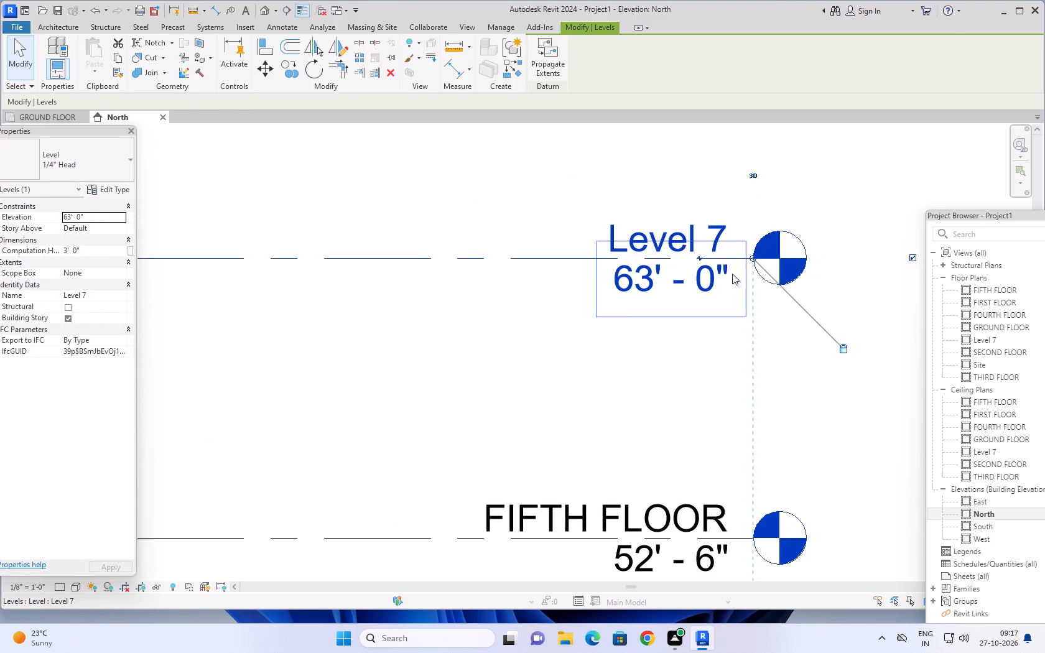
pyautogui.doubleClick(720, 243)
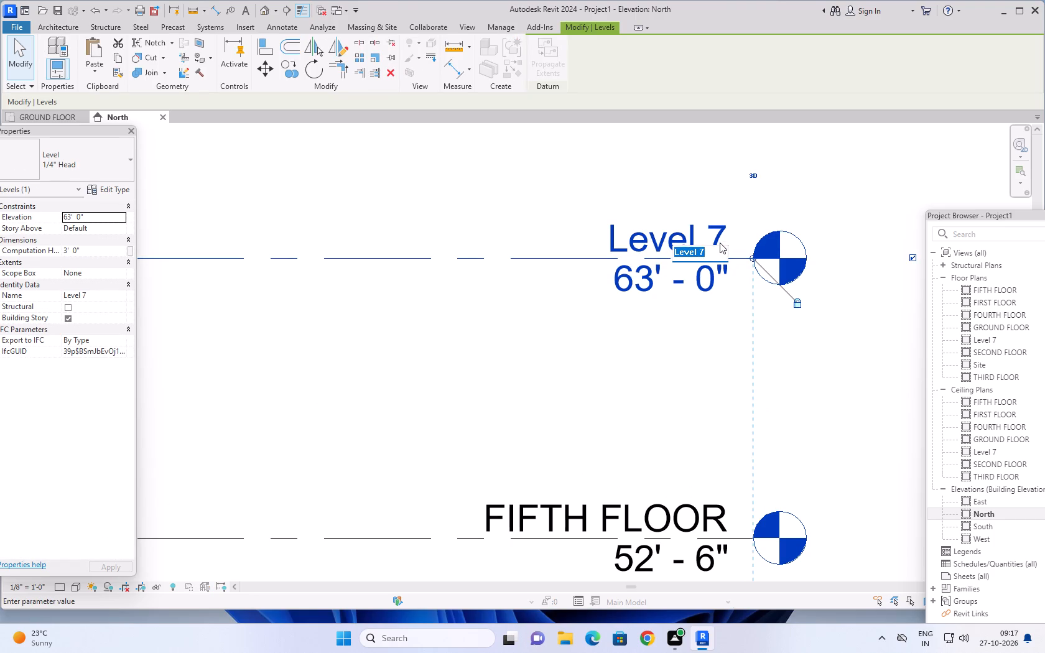
pyautogui.write('ROOF')
pyautogui.click(527, 208)
# Examine the complete stack of levels from GROUND FLOOR to ROOF in the North elevation.
pyautogui.scroll(-11, 523, 207)
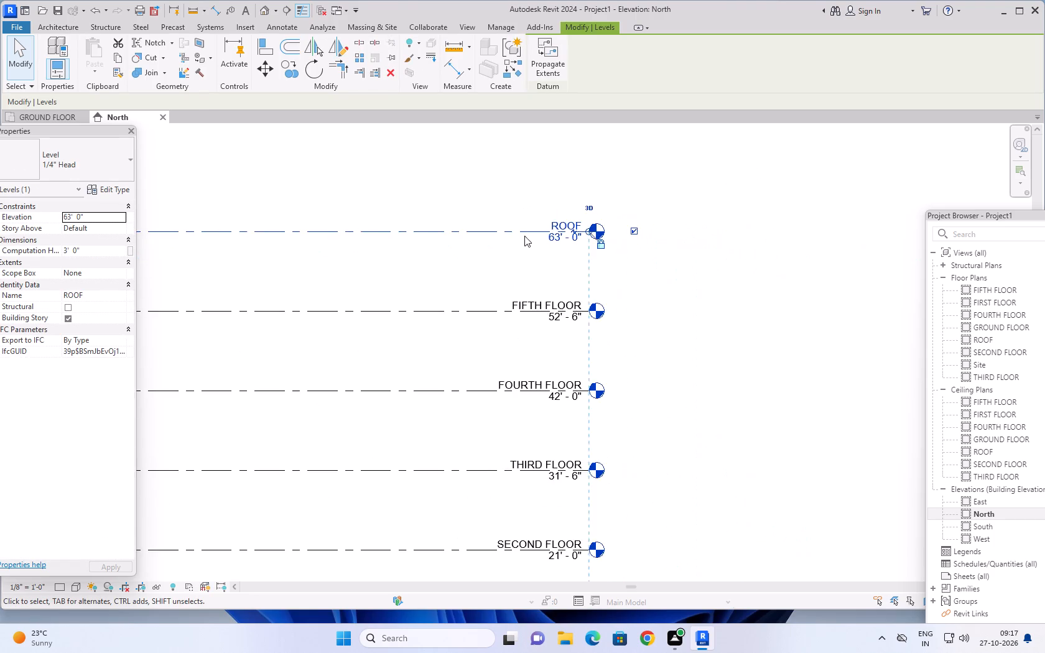
pyautogui.scroll(-8, 524, 236)
pyautogui.moveTo(640, 330); pyautogui.dragTo(784, 366, button='middle')
pyautogui.scroll(2, 448, 274)
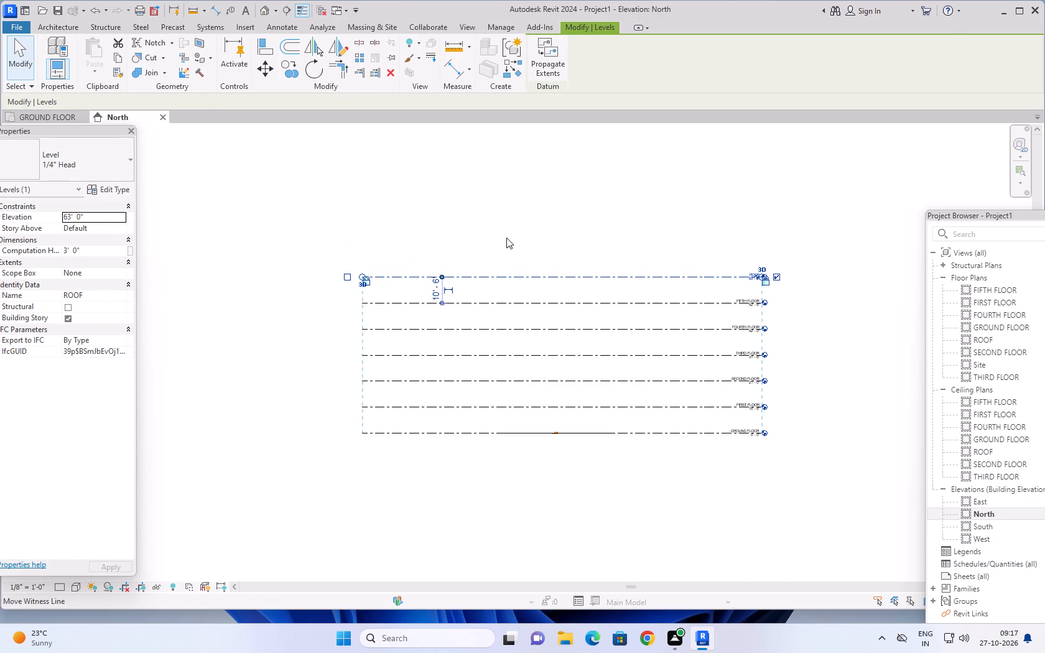
pyautogui.press('Escape')
pyautogui.press('Escape')
pyautogui.moveTo(505, 237); pyautogui.dragTo(490, 219, button='middle')
pyautogui.scroll(2, 560, 219)
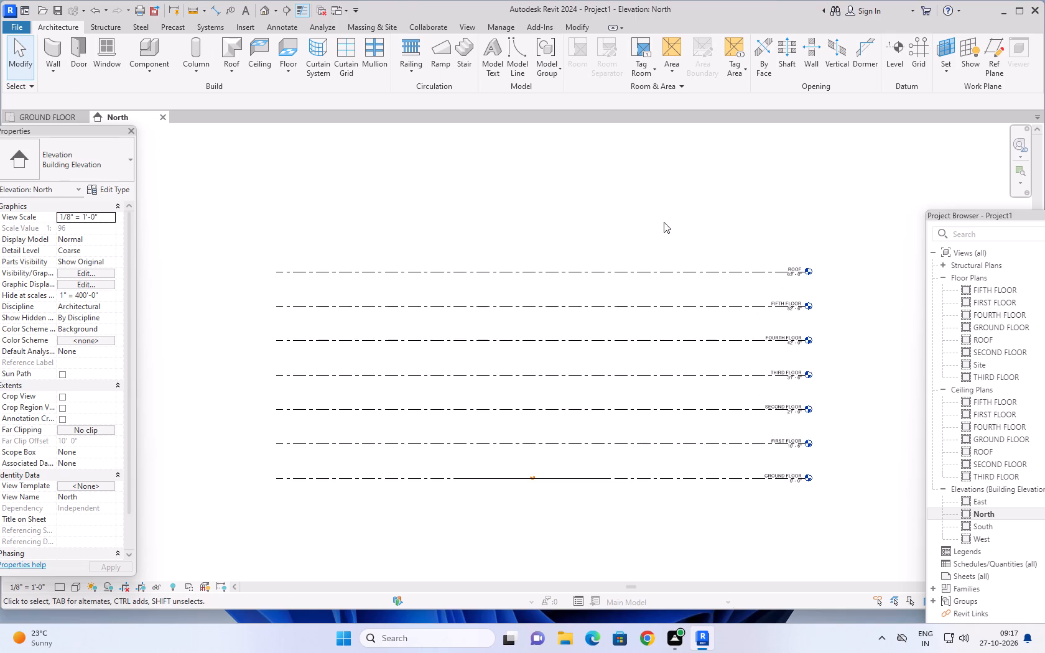
pyautogui.moveTo(664, 223); pyautogui.dragTo(643, 174, button='middle')
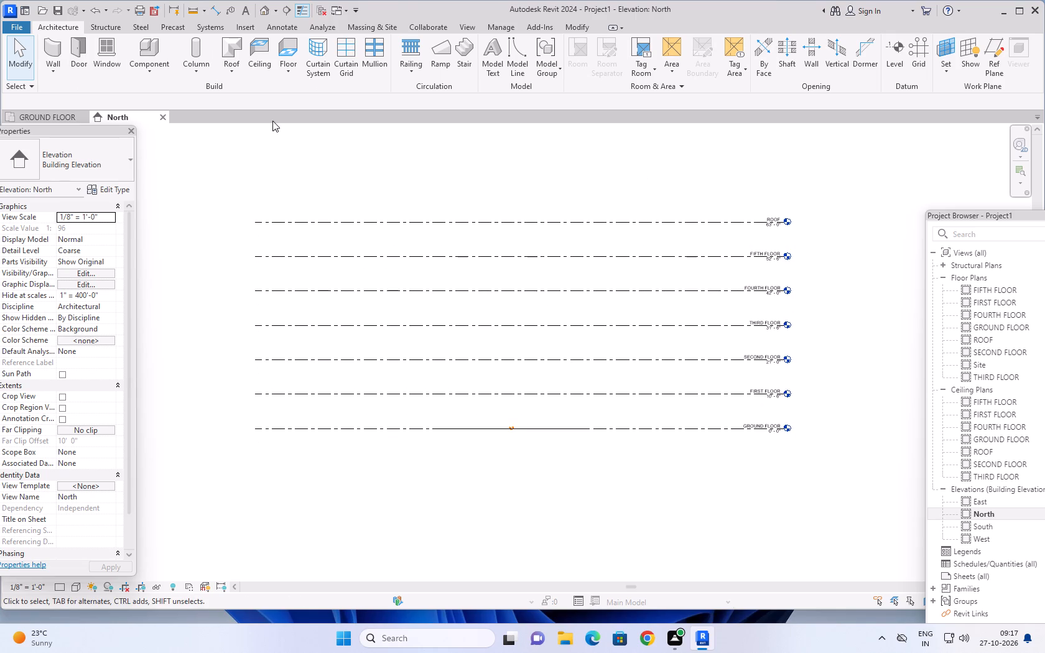
# Switch to the GROUND FLOOR plan view showing the linked CAD floor plan.
pyautogui.click(55, 116)
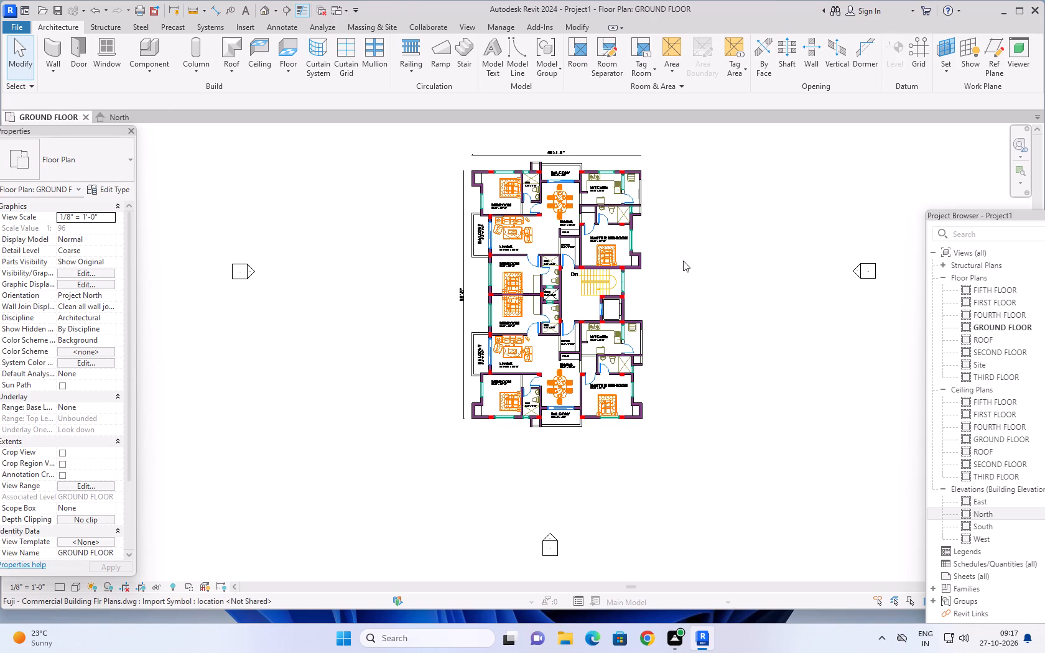
pyautogui.moveTo(693, 243); pyautogui.dragTo(685, 289, button='middle')
pyautogui.scroll(4, 511, 229)
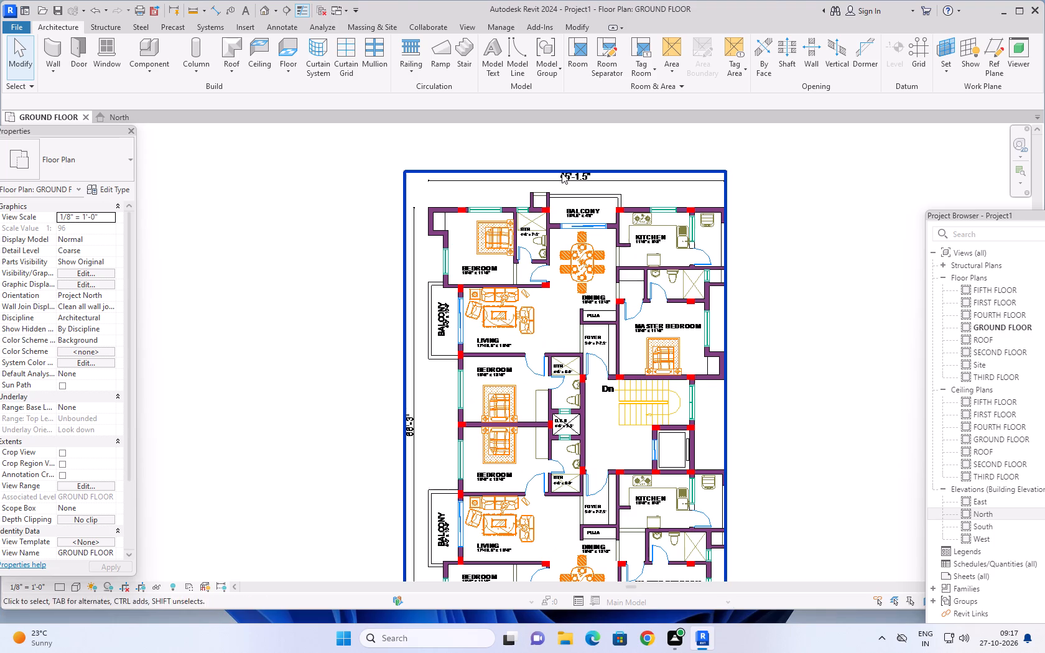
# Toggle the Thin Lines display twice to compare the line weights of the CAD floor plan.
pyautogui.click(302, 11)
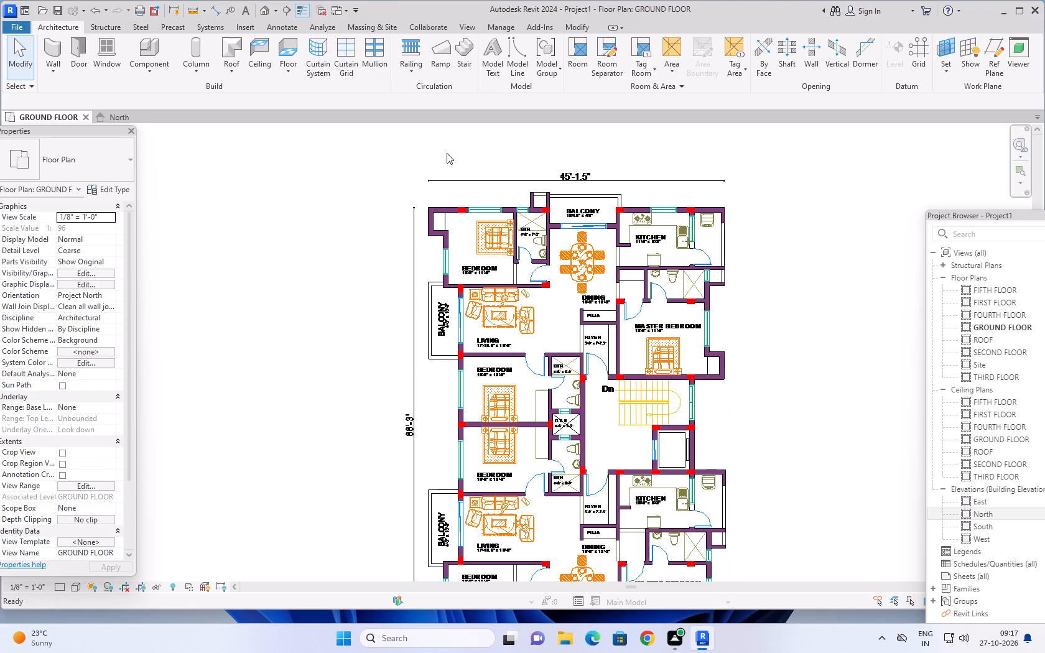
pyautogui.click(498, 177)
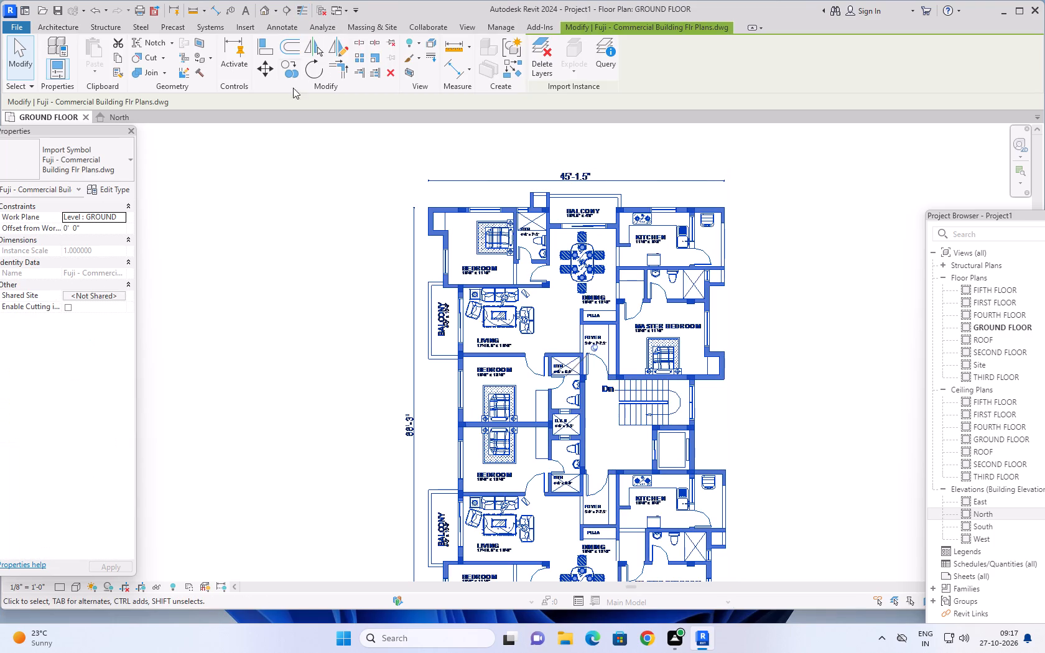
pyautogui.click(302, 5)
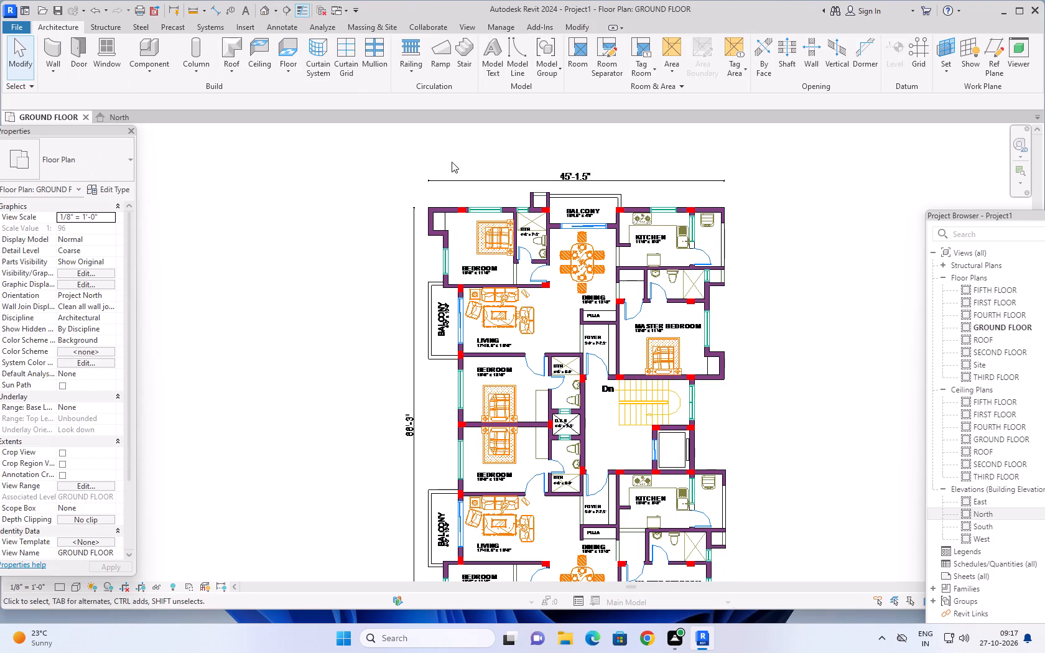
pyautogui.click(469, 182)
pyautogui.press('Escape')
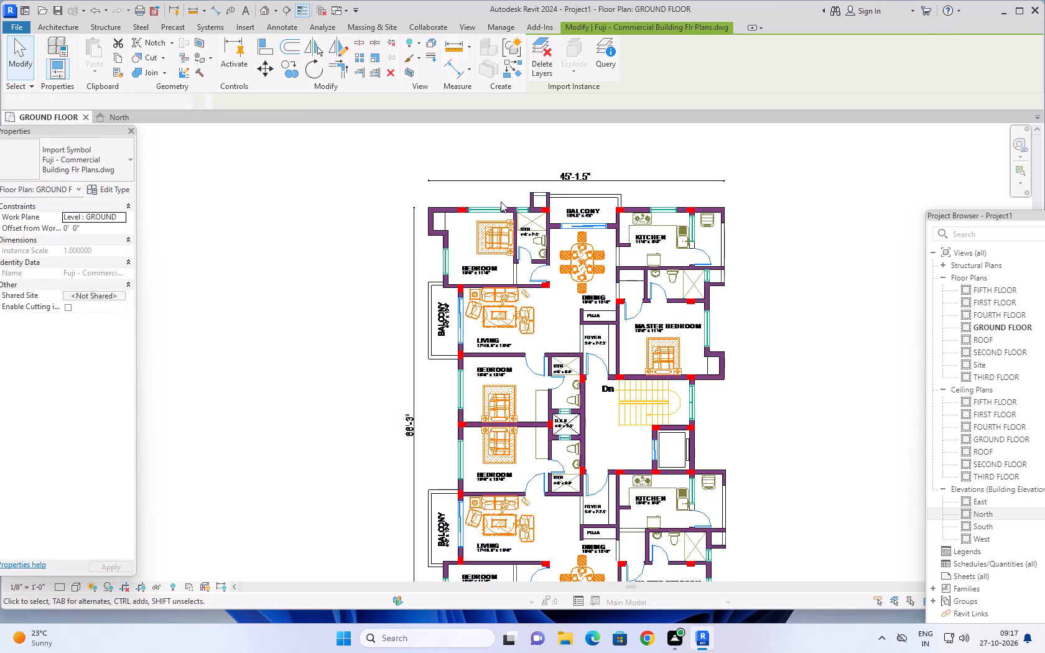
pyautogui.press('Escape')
# Measure the width of the red column in the top-left bedroom's outer wall using a temporary aligned dimension.
pyautogui.scroll(5, 396, 253)
pyautogui.scroll(4, 446, 242)
pyautogui.moveTo(479, 241); pyautogui.dragTo(425, 339, button='middle')
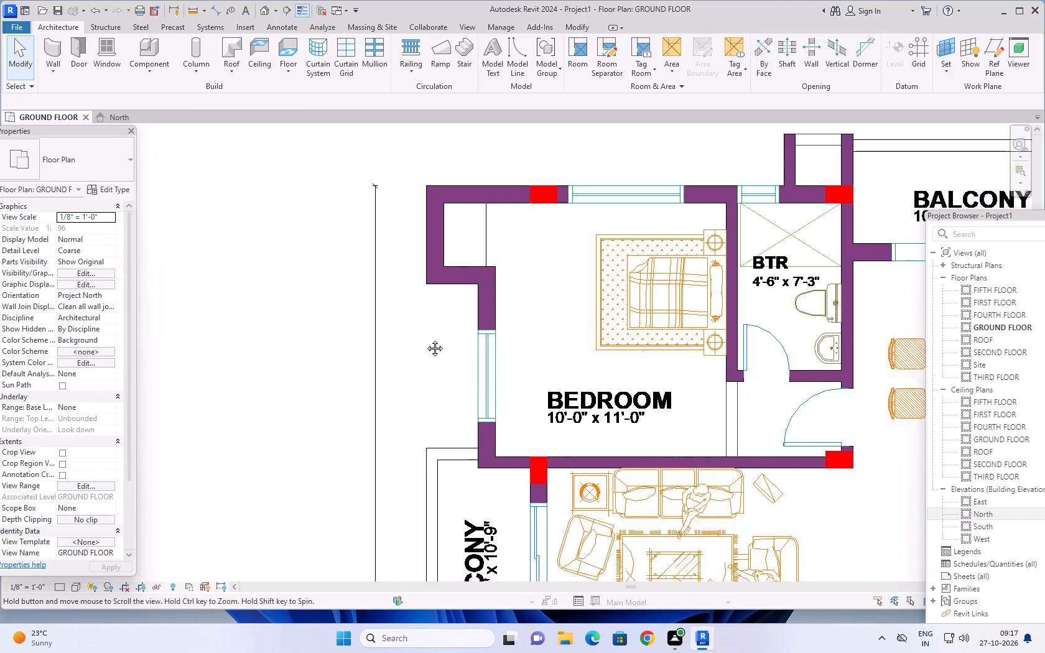
pyautogui.moveTo(425, 339); pyautogui.dragTo(420, 354, button='middle')
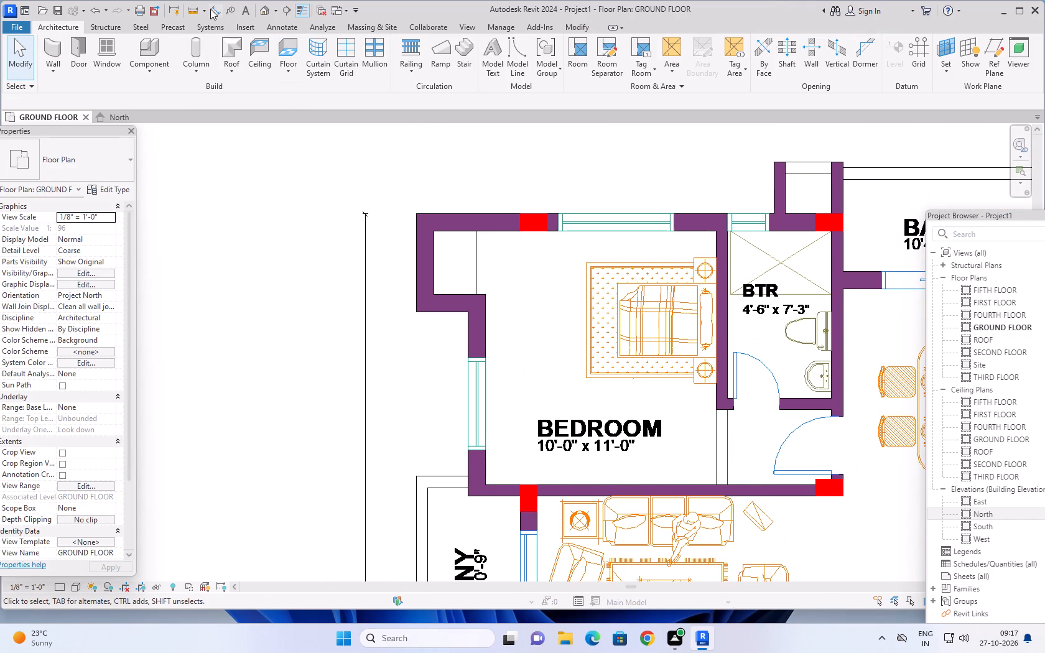
pyautogui.click(217, 11)
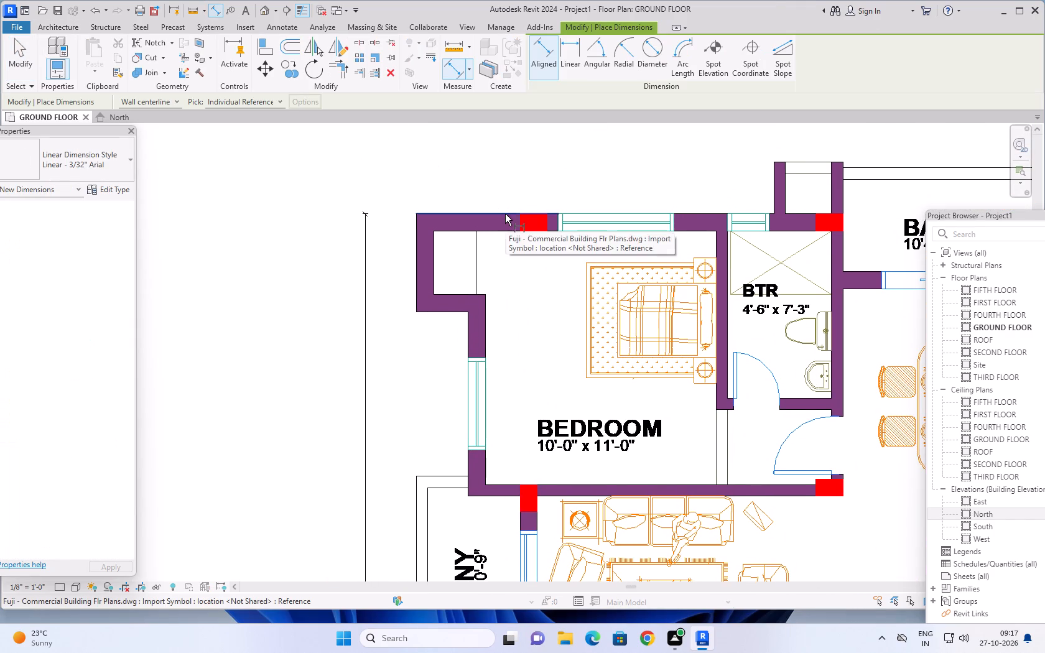
pyautogui.scroll(5, 505, 214)
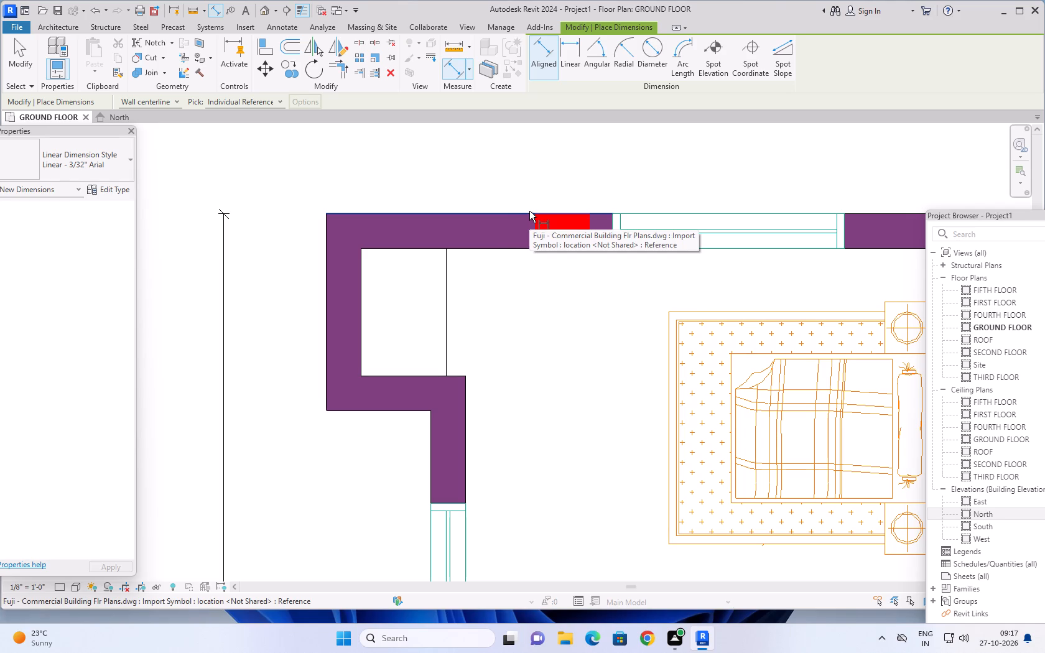
pyautogui.scroll(5, 537, 231)
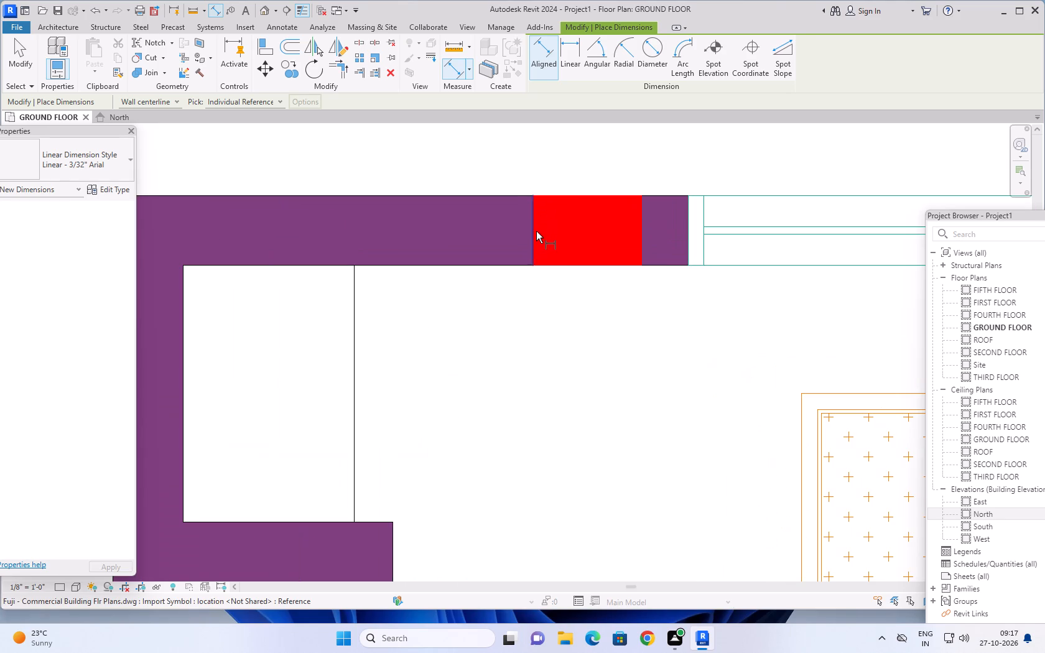
pyautogui.click(536, 231)
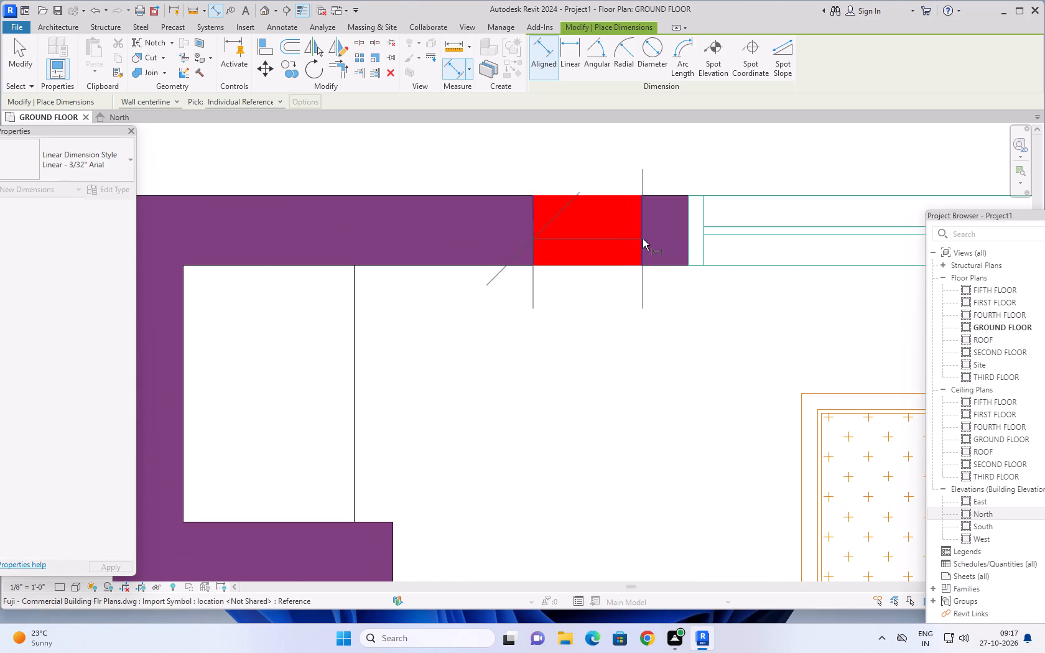
pyautogui.click(641, 236)
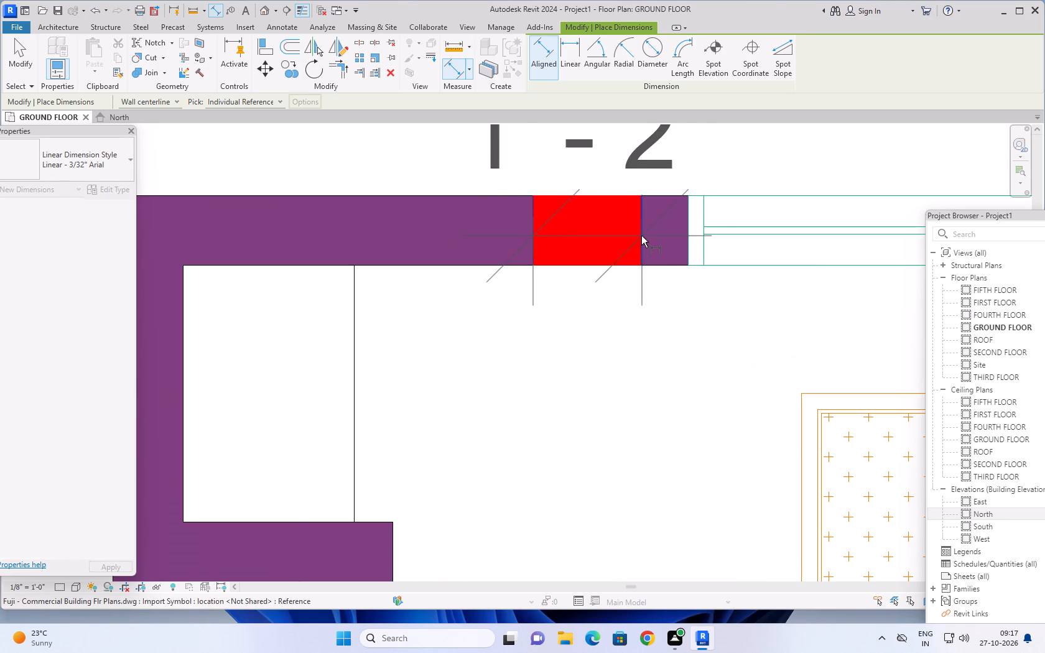
pyautogui.scroll(-5, 635, 325)
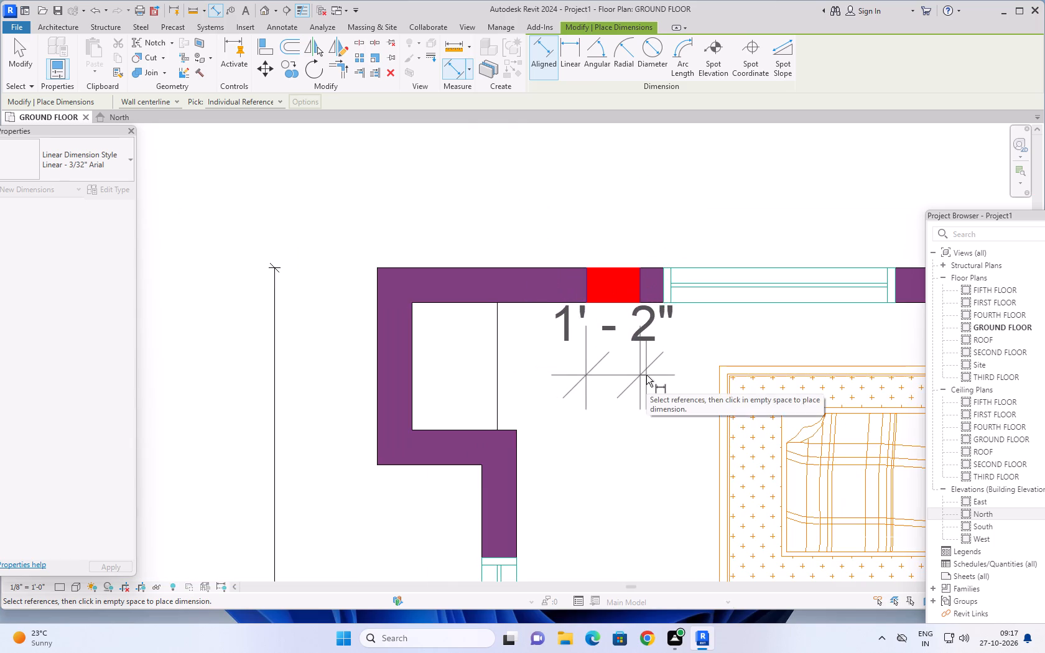
pyautogui.scroll(6, 646, 375)
pyautogui.scroll(-3, 649, 360)
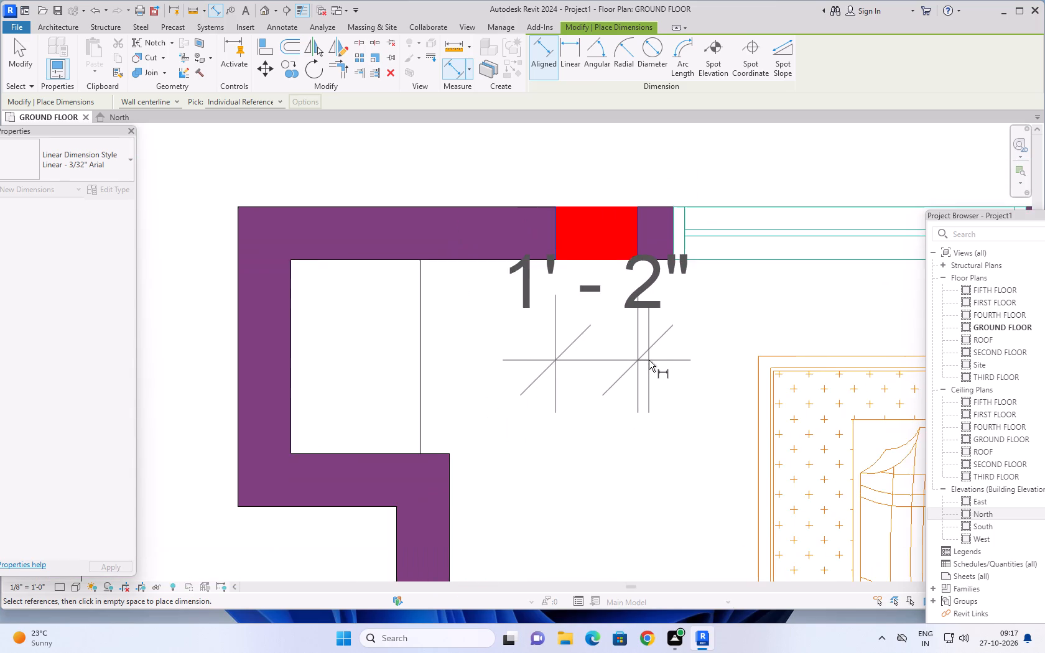
pyautogui.scroll(-4, 649, 360)
pyautogui.press('Escape')
# Set the GROUND FLOOR plan's visual style to Wireframe.
pyautogui.scroll(-2, 649, 360)
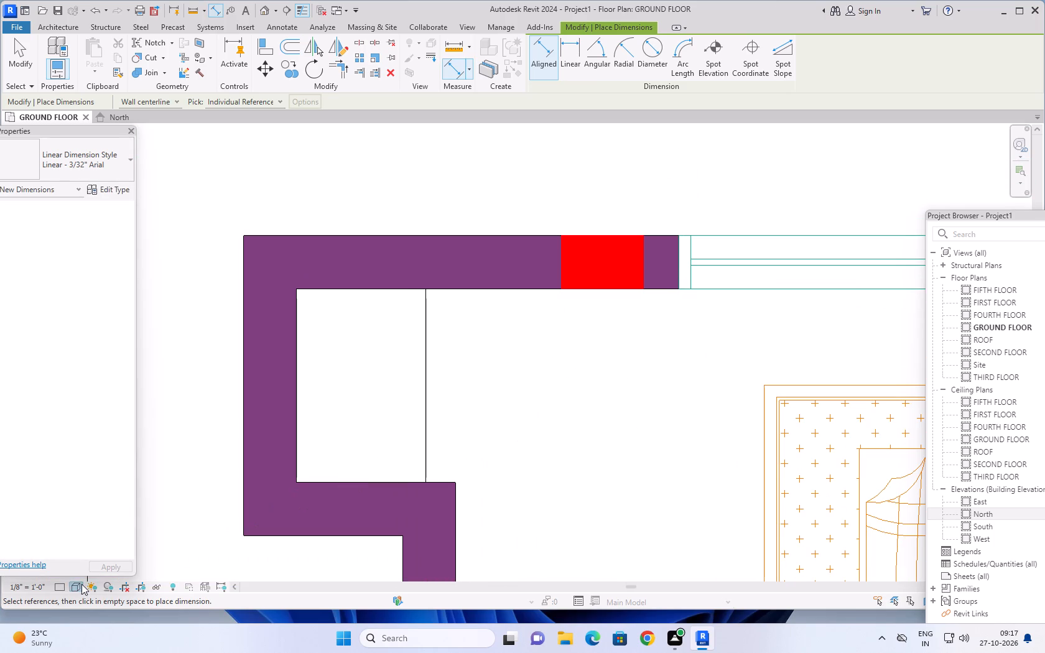
pyautogui.click(80, 585)
pyautogui.click(117, 512)
# Examine the column layout across the whole GROUND FLOOR CAD plan, from the upper apartments down to the lower ones.
pyautogui.scroll(-17, 610, 382)
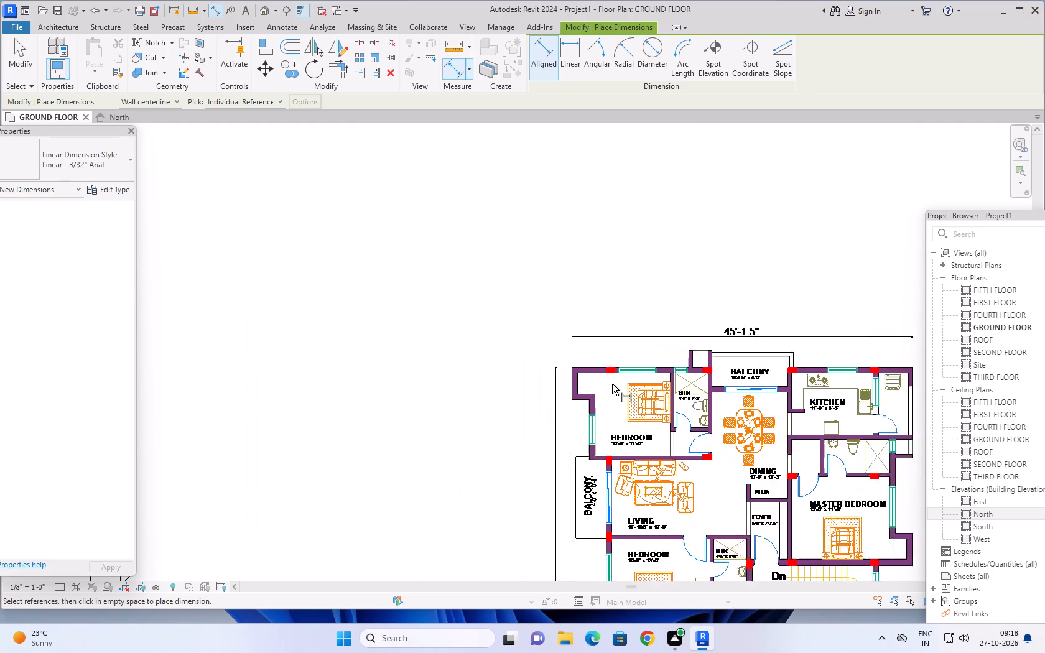
pyautogui.moveTo(613, 384); pyautogui.dragTo(499, 201, button='middle')
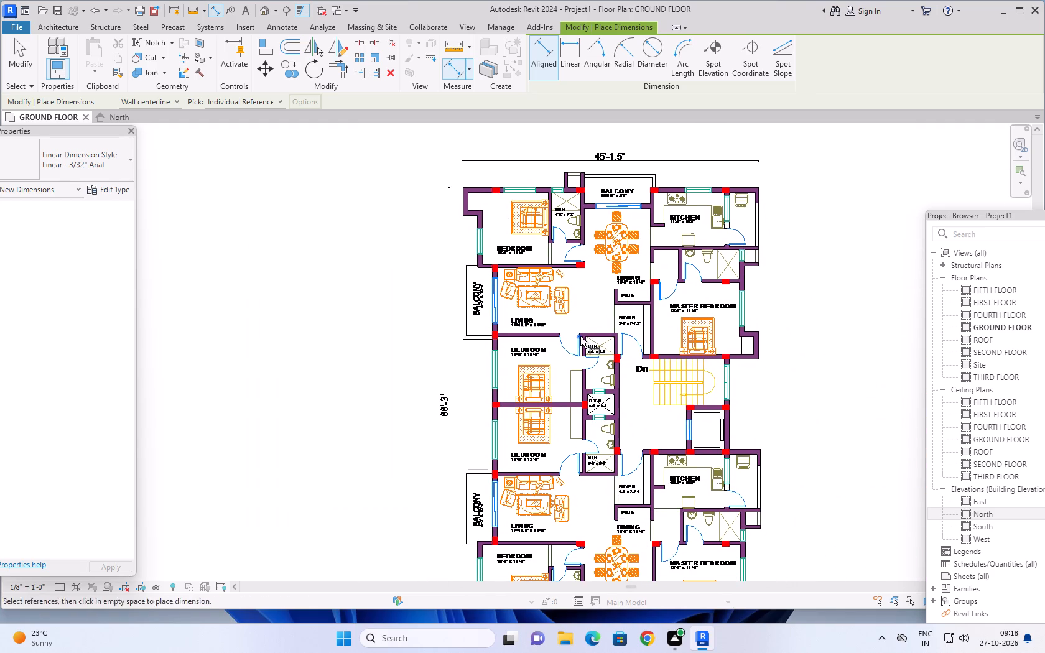
pyautogui.moveTo(784, 422); pyautogui.dragTo(769, 266, button='middle')
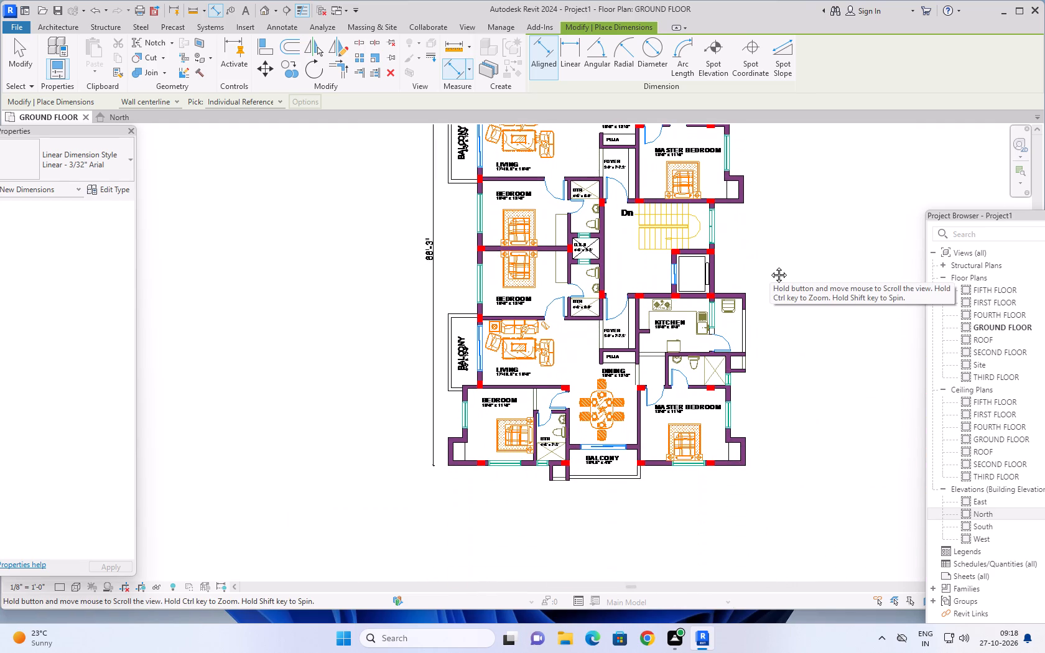
pyautogui.moveTo(769, 266); pyautogui.dragTo(776, 471, button='middle')
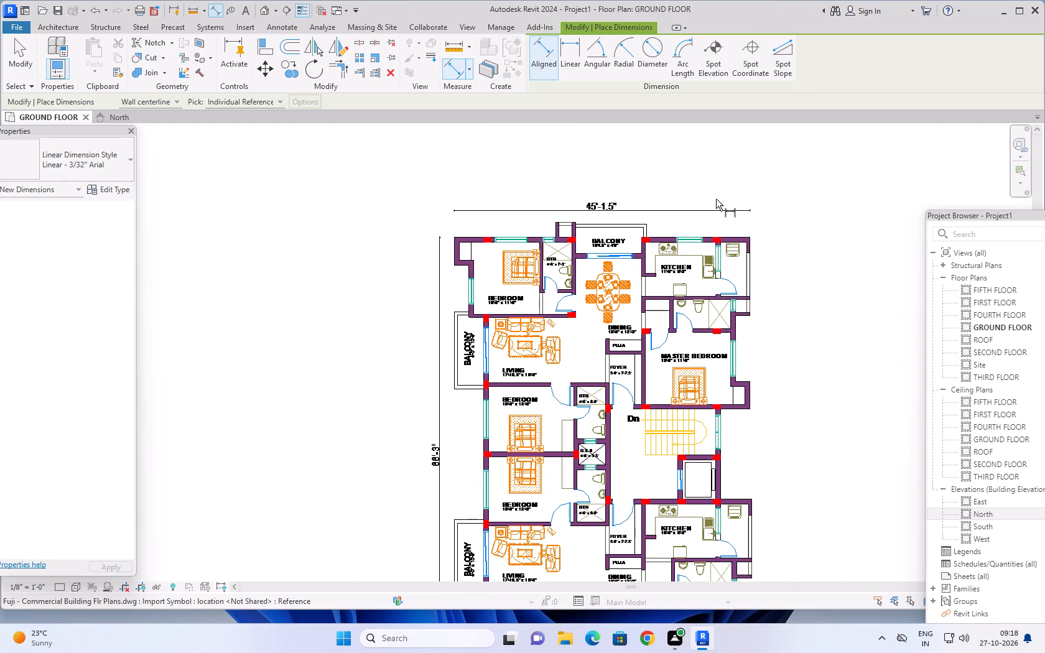
pyautogui.moveTo(716, 199); pyautogui.dragTo(705, 230, button='middle')
# Measure the depth of the red column across the top-left bedroom's outer wall with a temporary aligned dimension.
pyautogui.scroll(14, 486, 287)
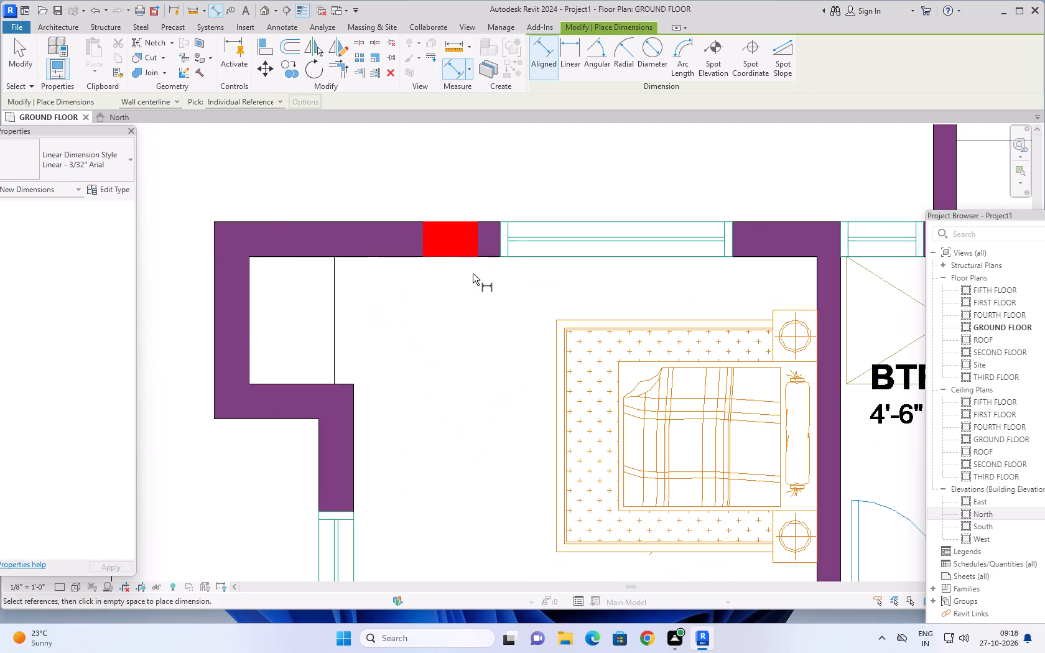
pyautogui.scroll(4, 469, 263)
pyautogui.moveTo(470, 263); pyautogui.dragTo(472, 353, button='middle')
pyautogui.scroll(5, 469, 333)
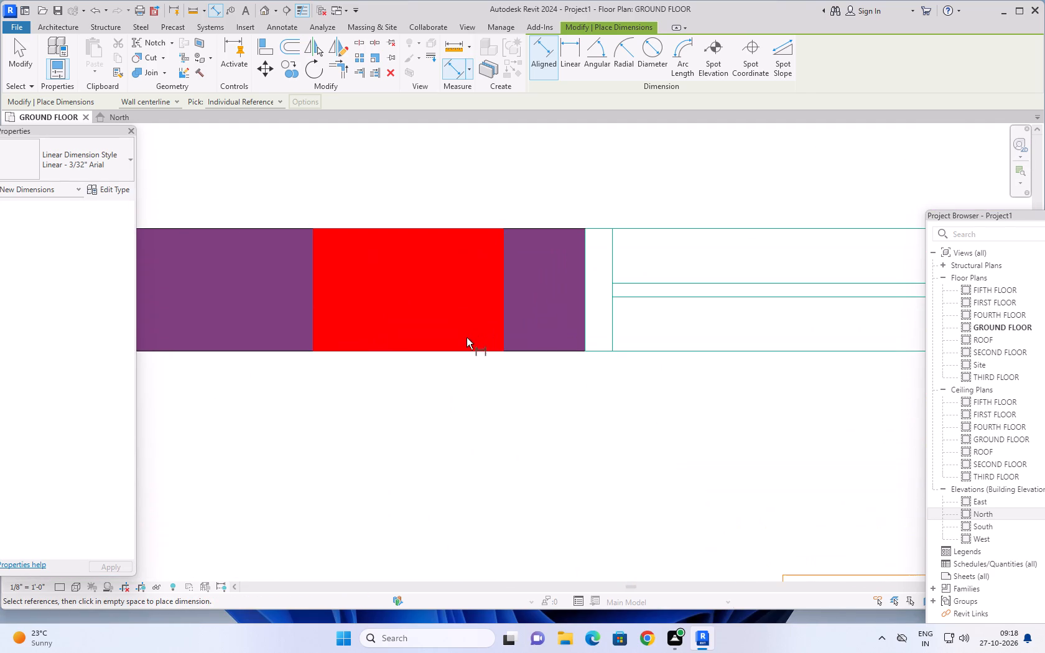
pyautogui.click(457, 350)
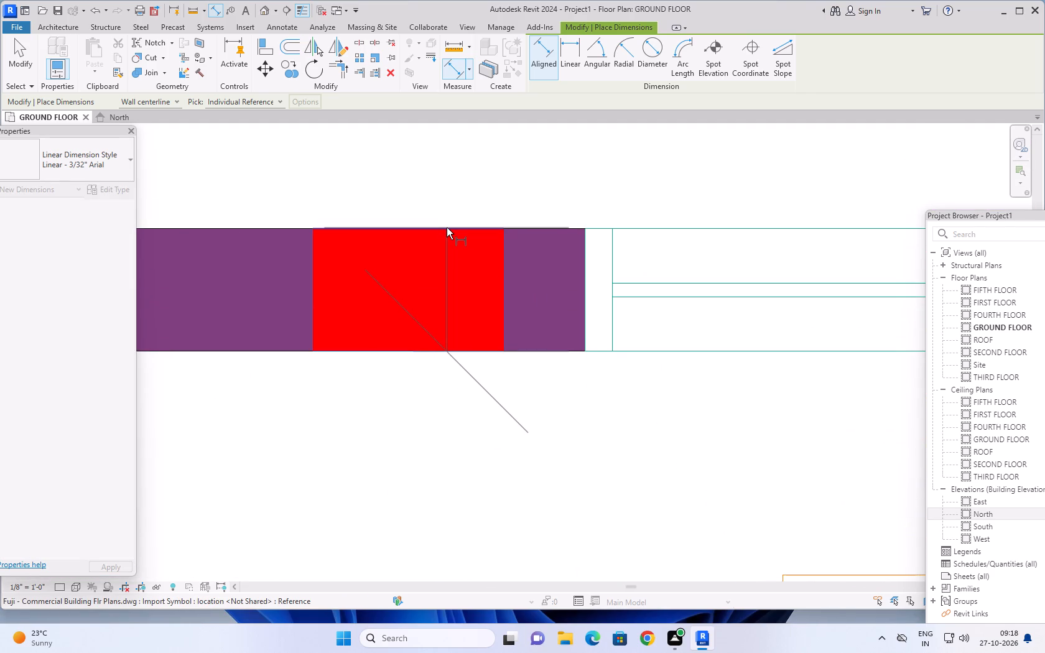
pyautogui.click(447, 228)
pyautogui.scroll(-7, 444, 219)
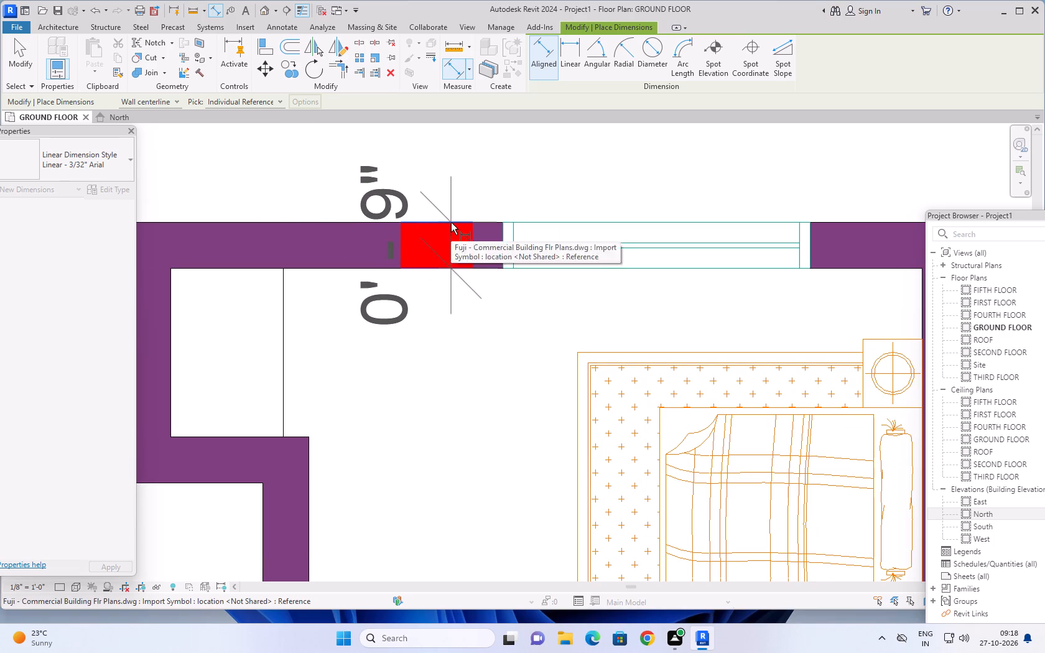
pyautogui.press('Escape')
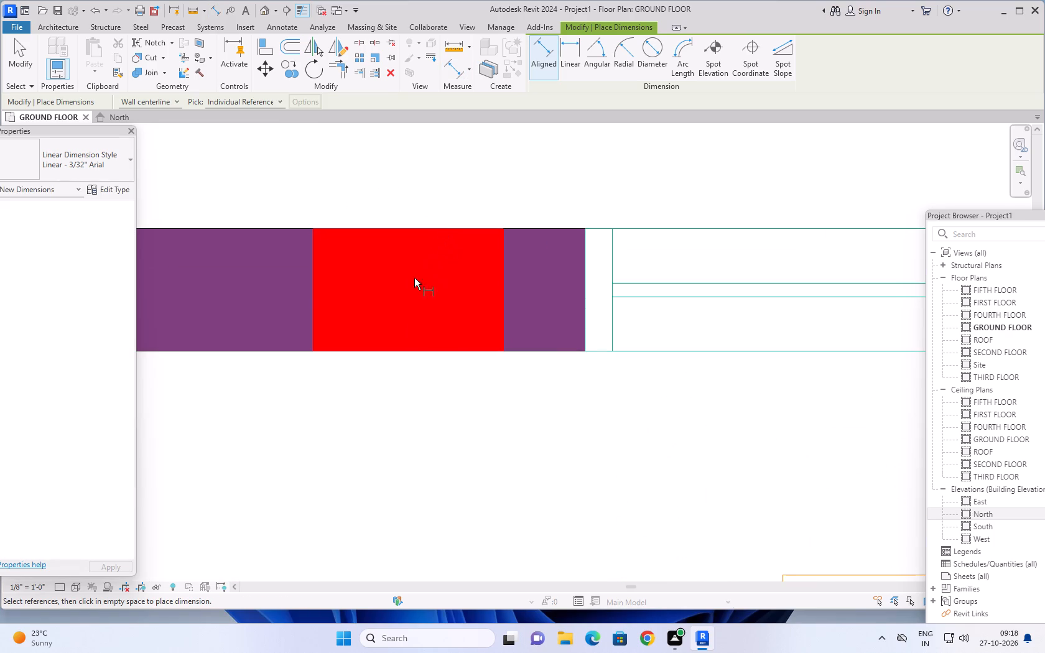
# Measure the same red column's length along the wall between its two short edges with a temporary aligned dimension.
pyautogui.click(312, 282)
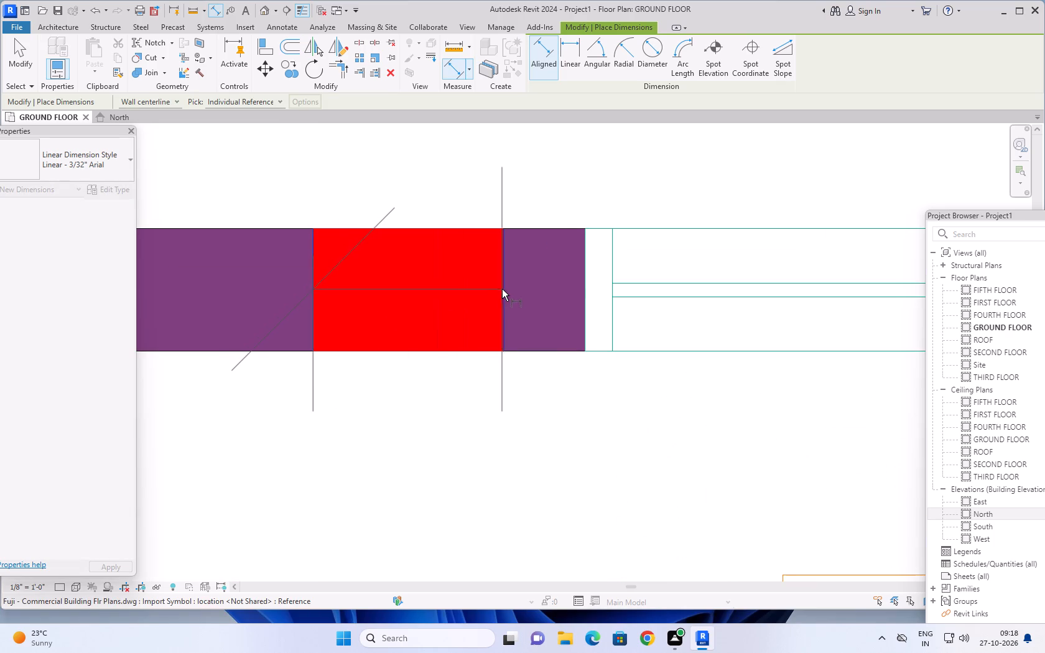
pyautogui.click(503, 289)
pyautogui.scroll(-5, 502, 271)
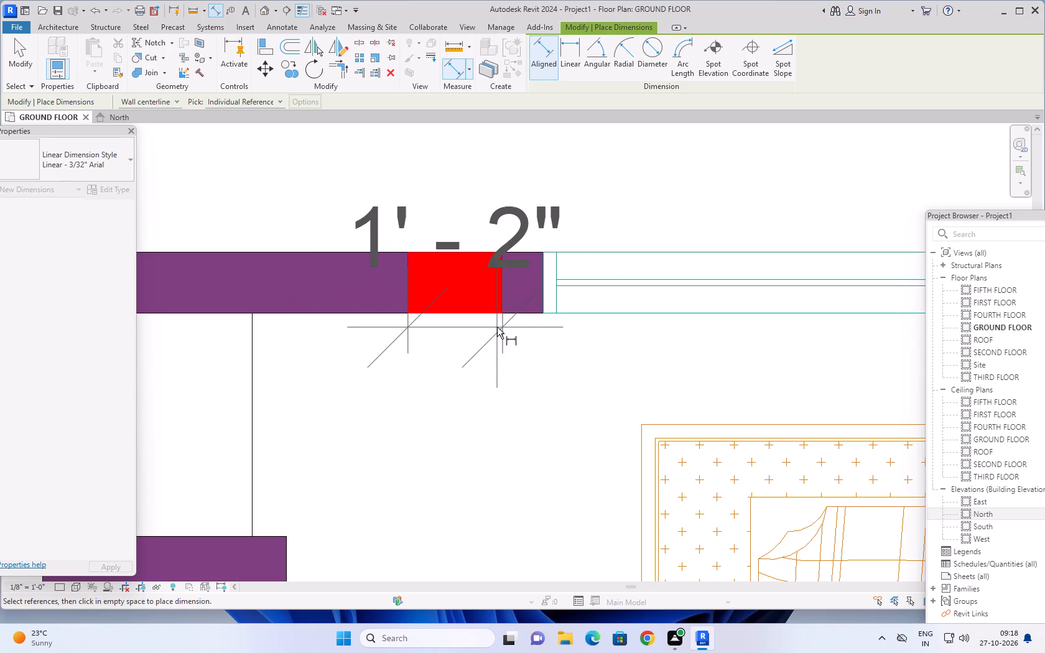
pyautogui.press('Escape')
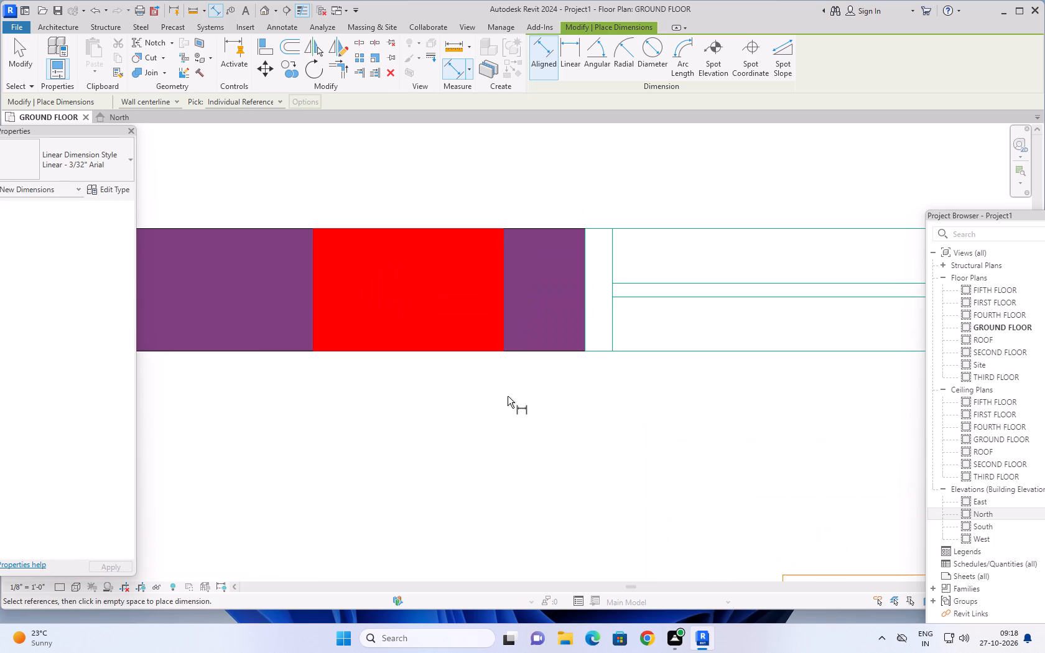
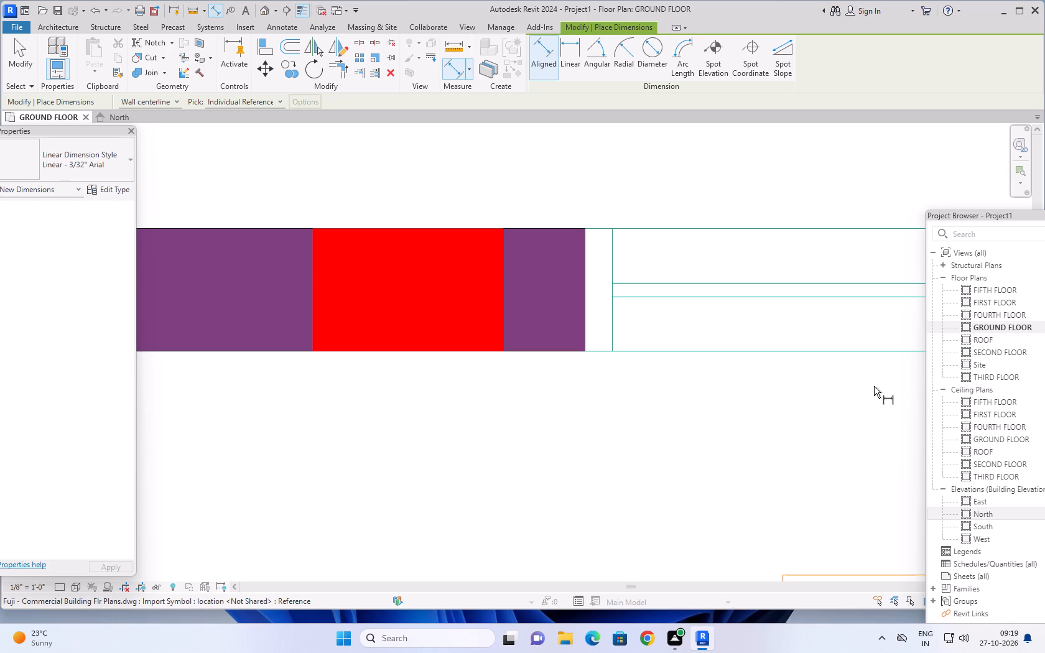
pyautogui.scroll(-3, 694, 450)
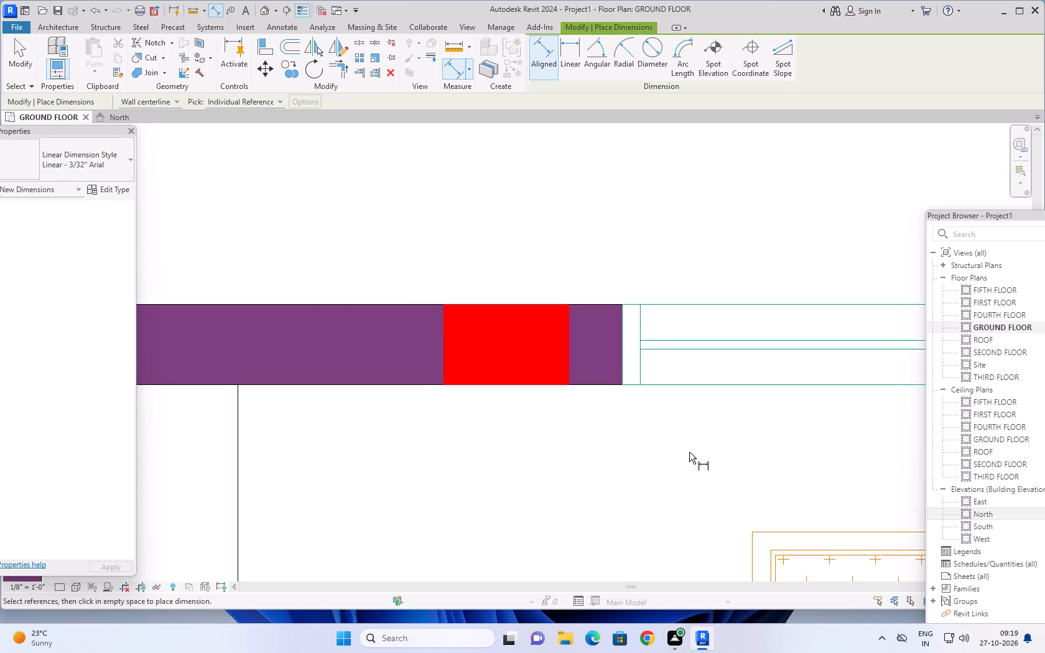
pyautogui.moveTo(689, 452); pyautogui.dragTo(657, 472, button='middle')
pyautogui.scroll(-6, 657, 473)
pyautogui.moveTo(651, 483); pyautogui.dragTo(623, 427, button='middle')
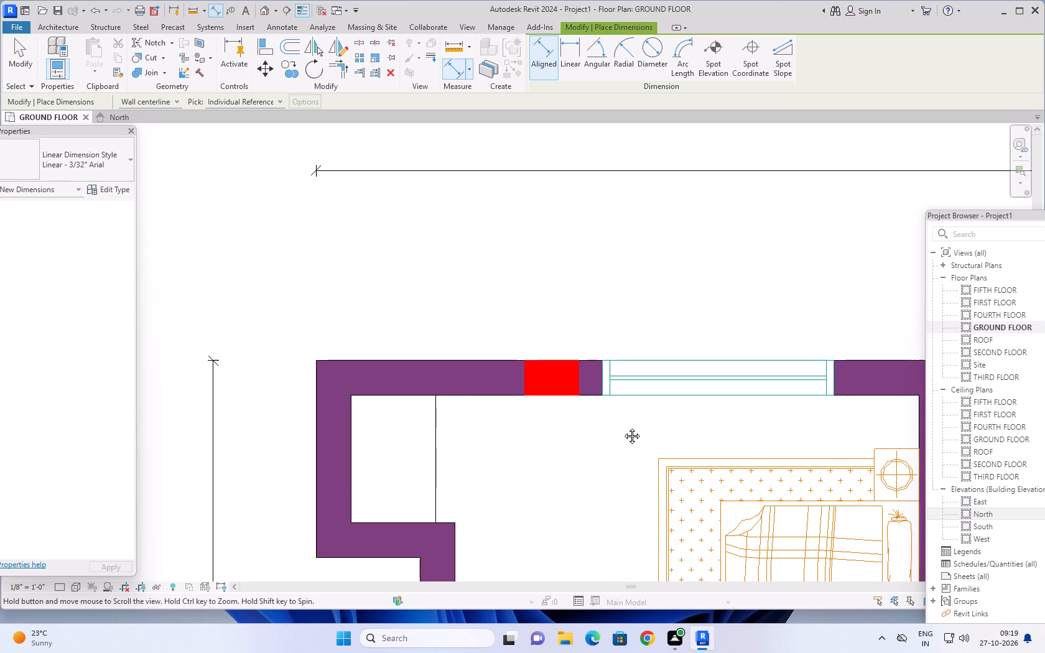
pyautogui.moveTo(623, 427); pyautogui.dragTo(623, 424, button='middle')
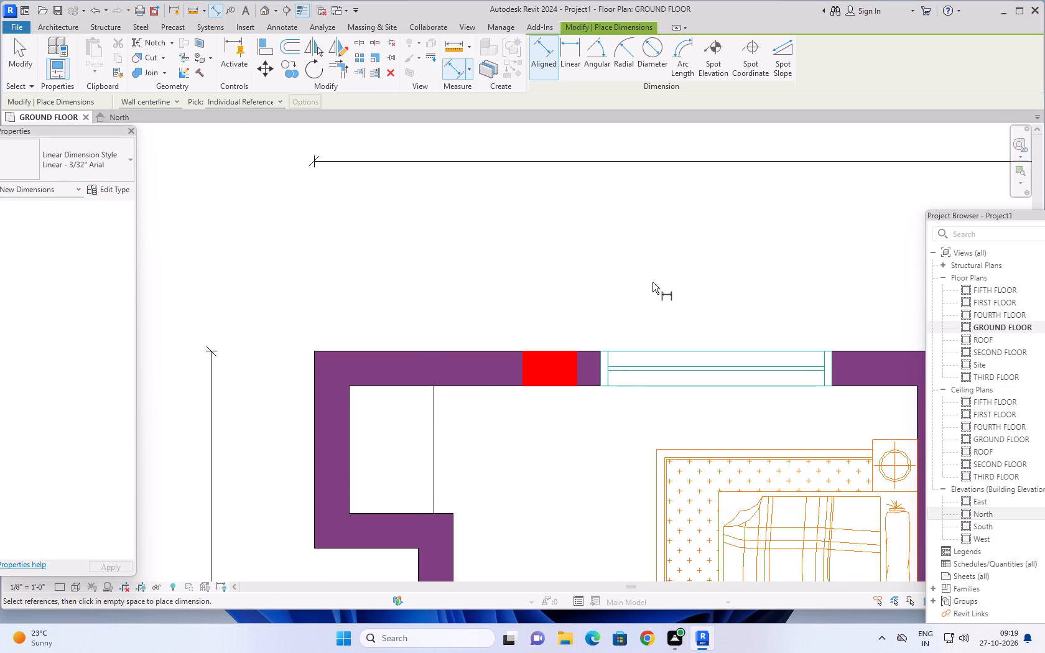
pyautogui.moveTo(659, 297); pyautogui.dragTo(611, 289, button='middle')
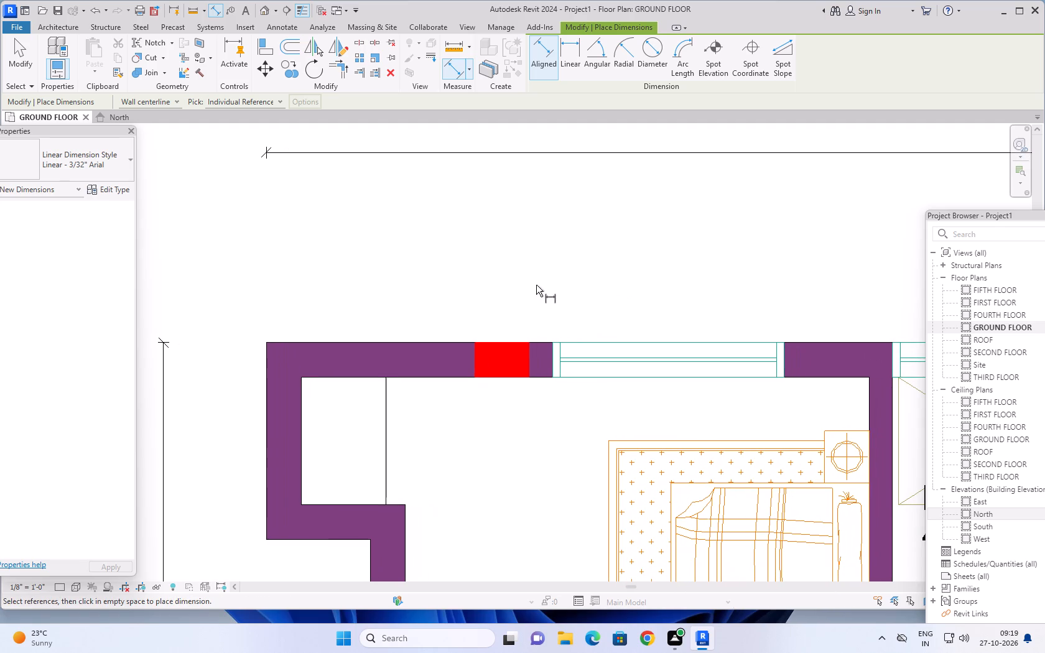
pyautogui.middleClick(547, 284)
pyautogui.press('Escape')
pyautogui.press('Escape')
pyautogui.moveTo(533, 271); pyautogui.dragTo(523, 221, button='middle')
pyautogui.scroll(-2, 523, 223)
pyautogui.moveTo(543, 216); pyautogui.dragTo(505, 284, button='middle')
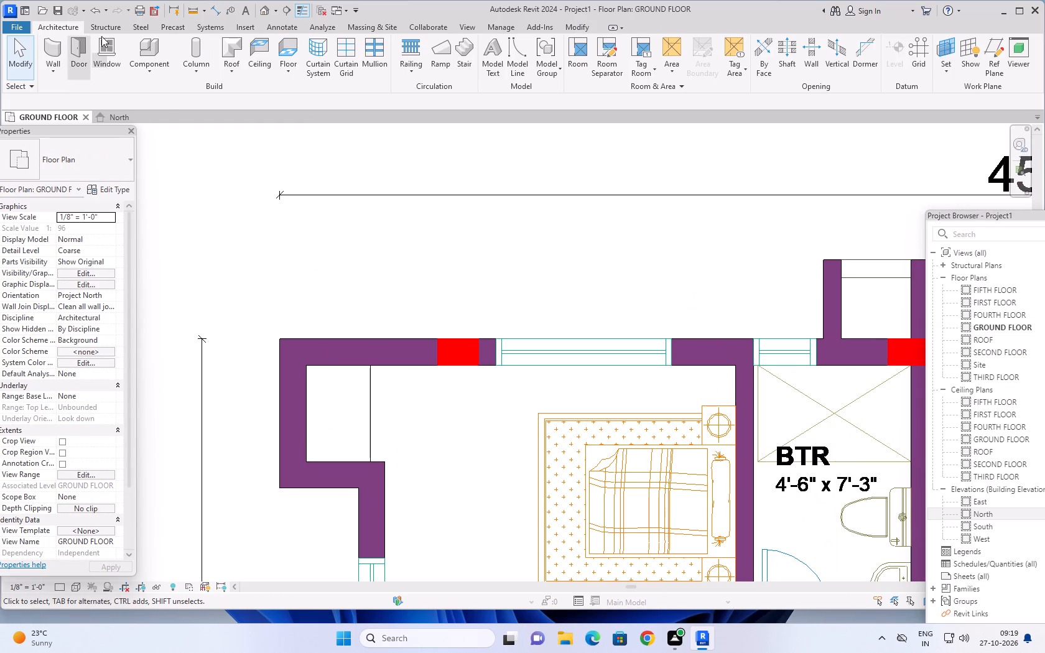
# Inspect the type properties of the W Shapes-Column W10X49 structural column without placing one.
pyautogui.click(108, 27)
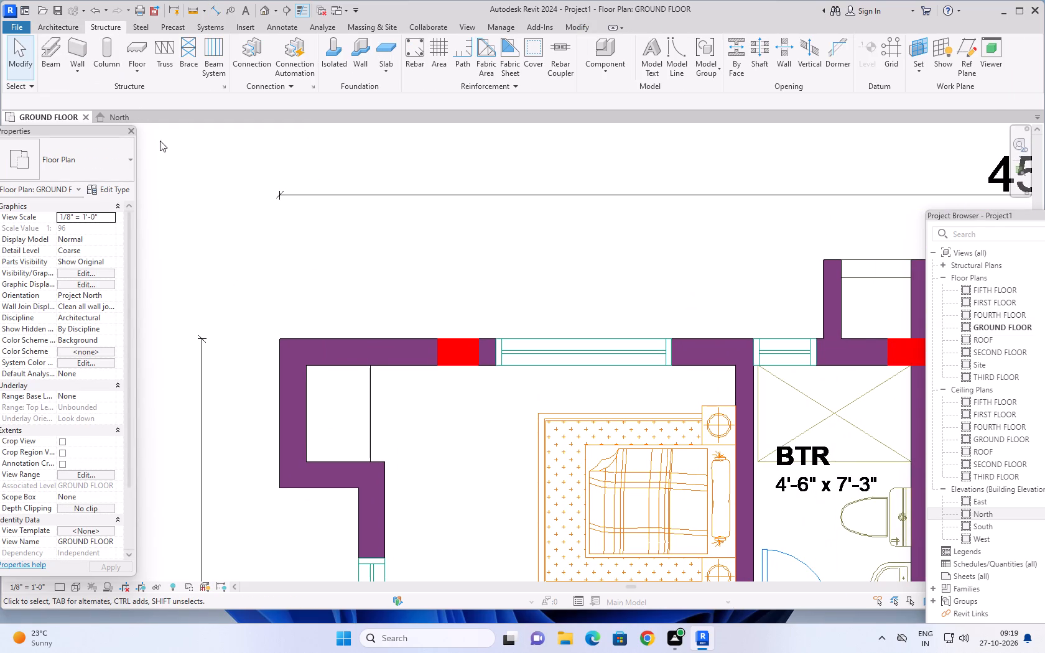
pyautogui.click(109, 45)
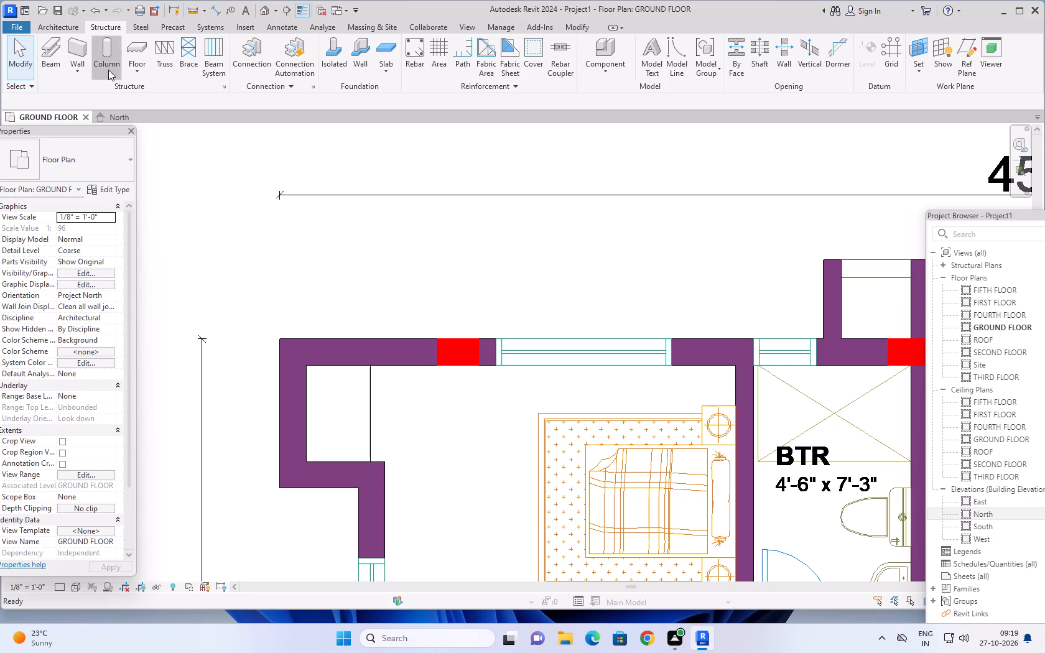
pyautogui.click(104, 187)
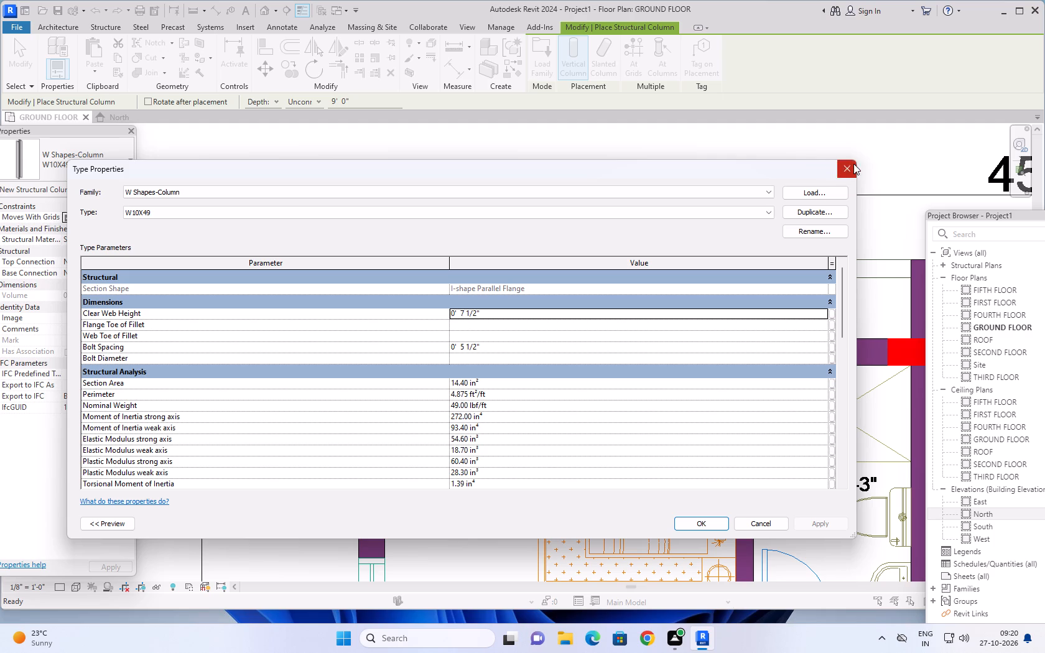
pyautogui.click(850, 164)
pyautogui.scroll(-2, 537, 176)
pyautogui.moveTo(576, 215); pyautogui.dragTo(563, 193, button='middle')
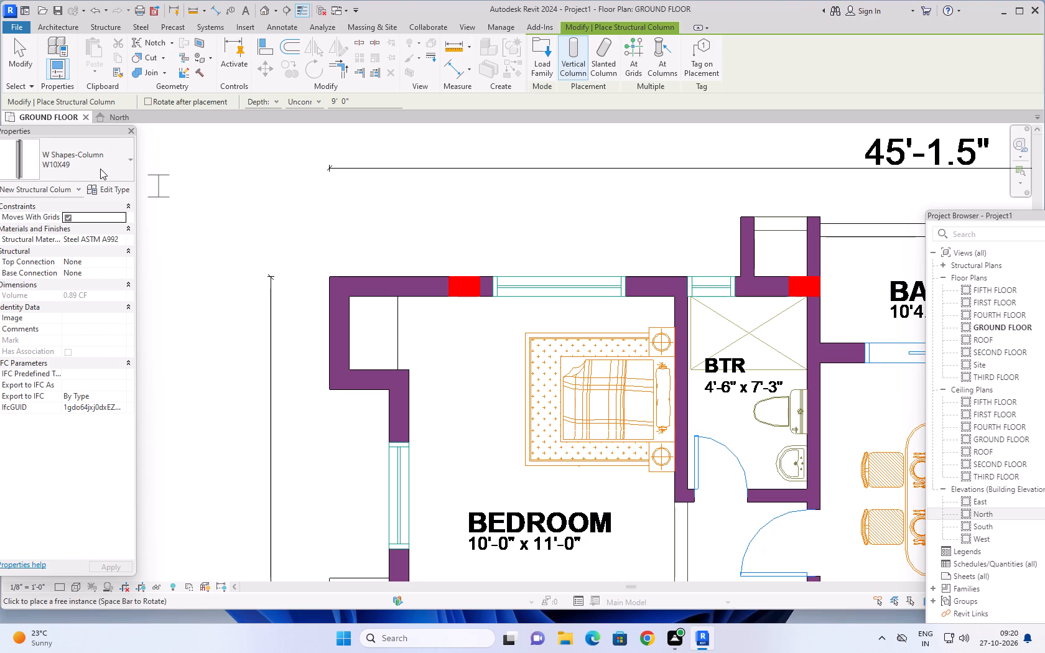
pyautogui.press('Escape')
pyautogui.press('Escape')
# Examine the column positions across the whole GROUND FLOOR plan, including the lower apartments and the stair and lift core.
pyautogui.scroll(-2, 383, 243)
pyautogui.scroll(-4, 480, 226)
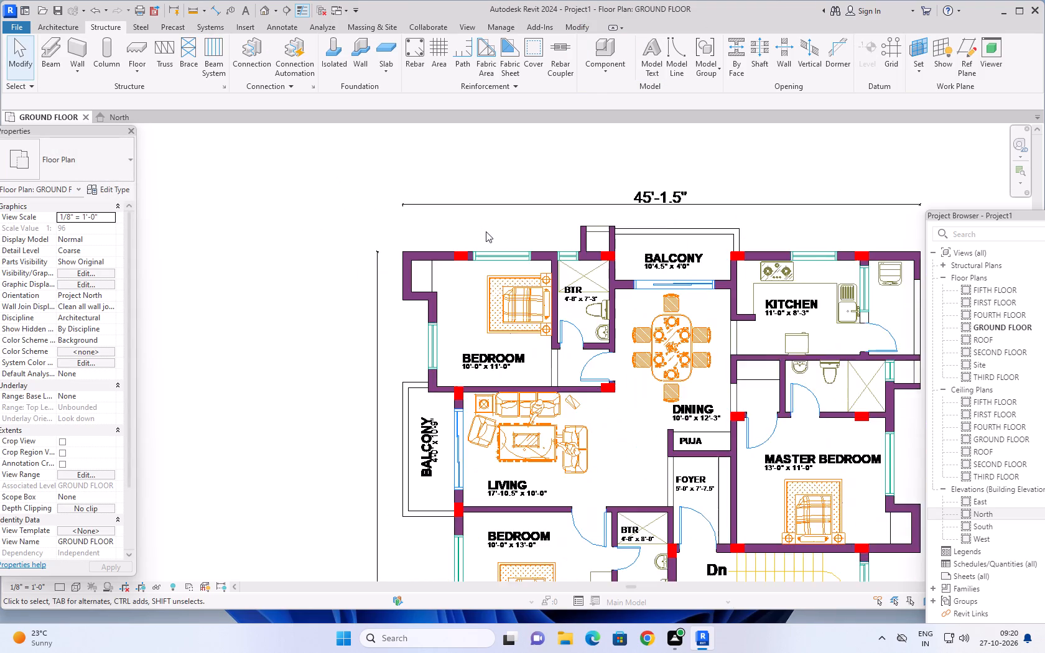
pyautogui.scroll(-8, 486, 231)
pyautogui.moveTo(733, 354); pyautogui.dragTo(755, 268, button='middle')
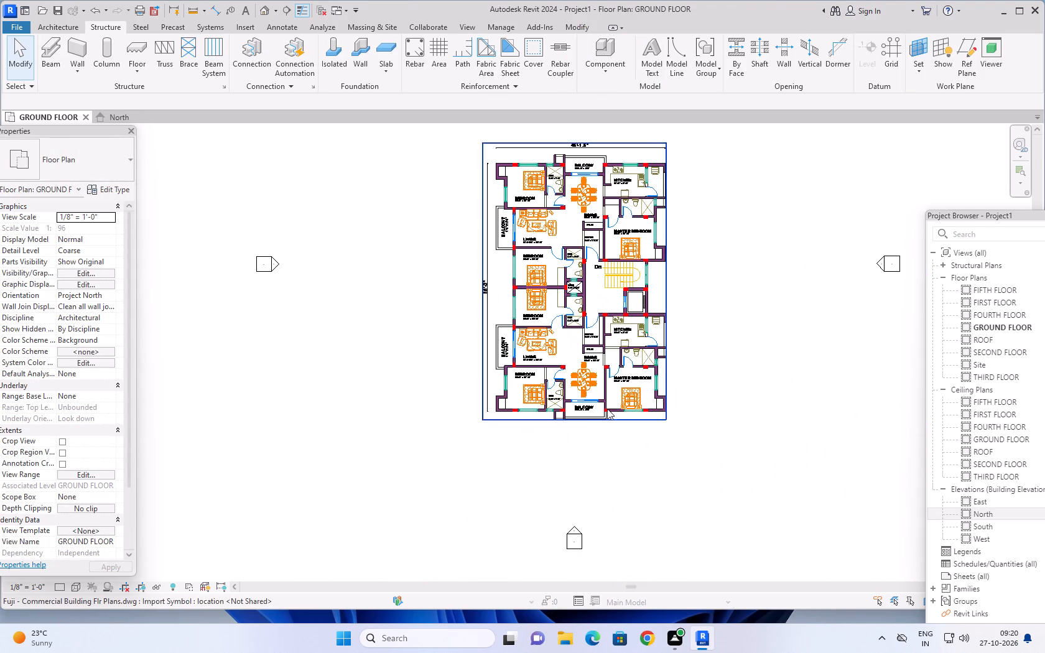
pyautogui.scroll(10, 516, 425)
pyautogui.scroll(5, 458, 400)
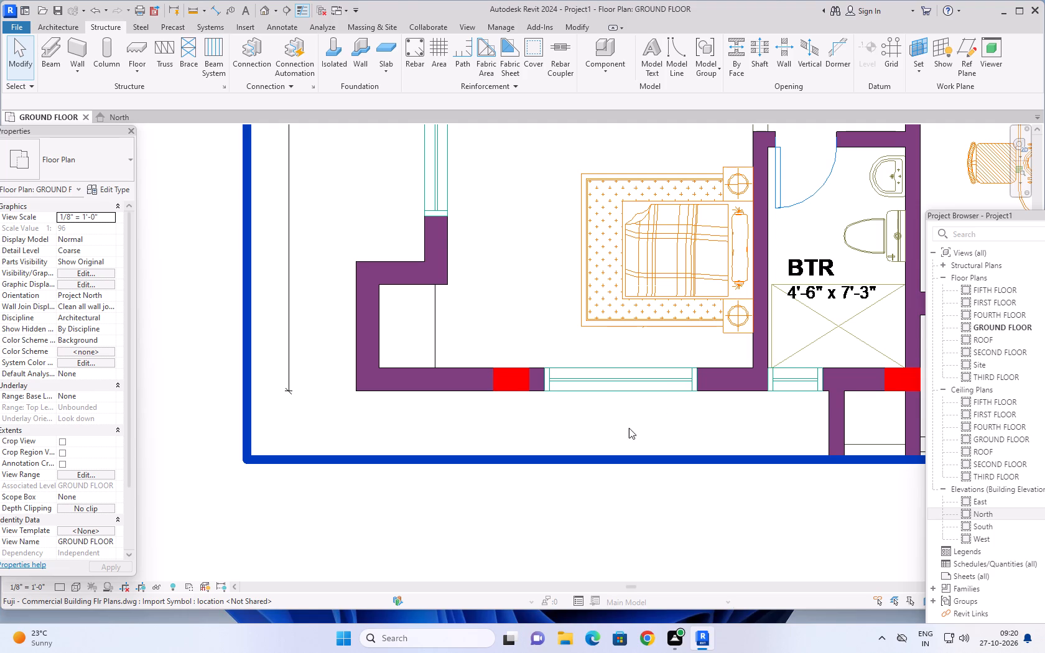
pyautogui.scroll(-6, 631, 430)
pyautogui.moveTo(677, 432); pyautogui.dragTo(546, 430, button='middle')
pyautogui.scroll(-3, 546, 430)
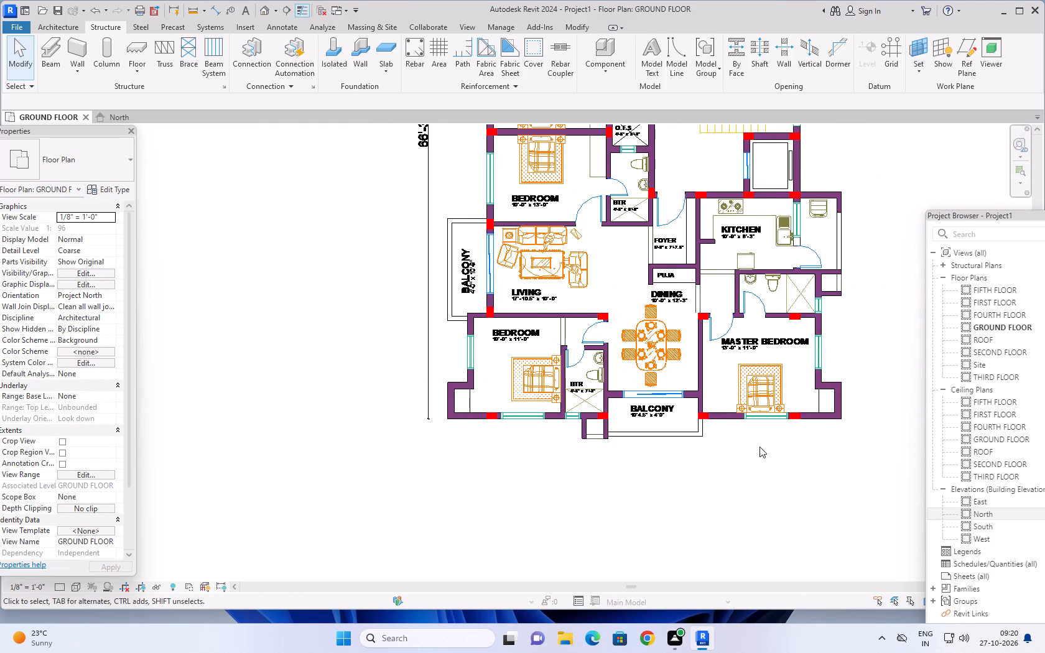
pyautogui.moveTo(759, 445); pyautogui.dragTo(683, 490, button='middle')
pyautogui.moveTo(815, 375); pyautogui.dragTo(782, 414, button='middle')
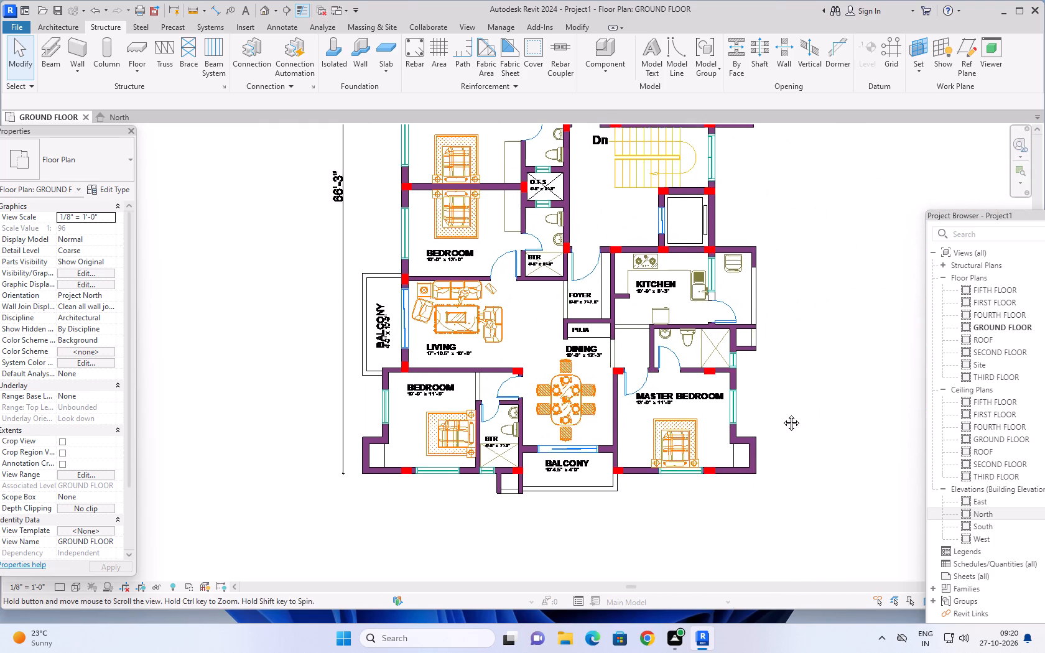
pyautogui.moveTo(782, 414); pyautogui.dragTo(747, 469, button='middle')
pyautogui.moveTo(790, 291); pyautogui.dragTo(770, 367, button='middle')
pyautogui.scroll(-2, 770, 367)
pyautogui.moveTo(770, 369); pyautogui.dragTo(755, 348, button='middle')
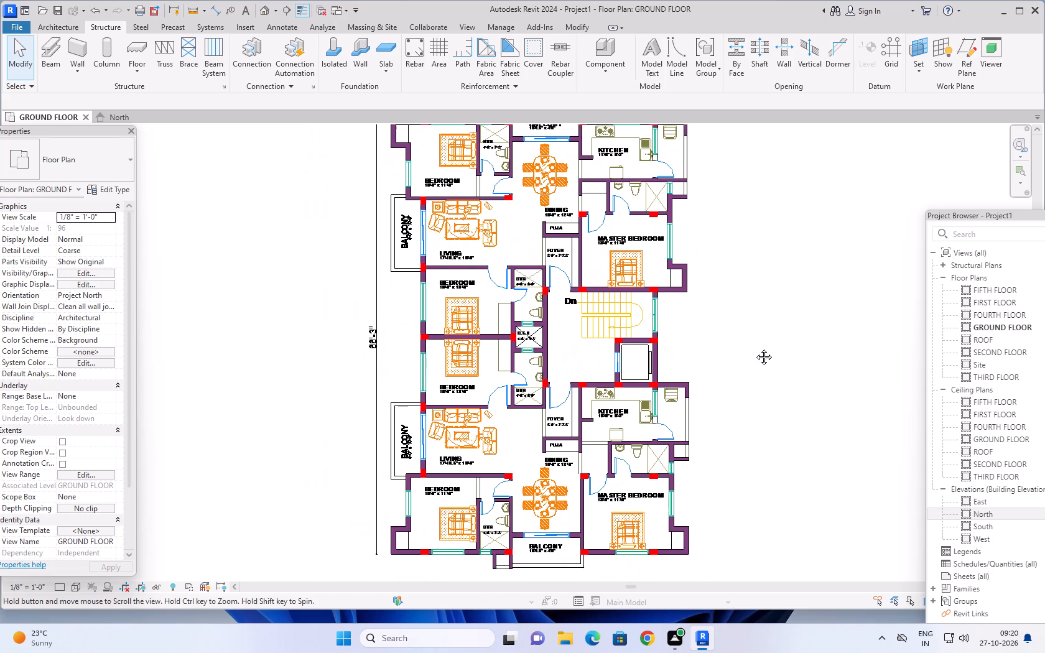
pyautogui.moveTo(755, 348); pyautogui.dragTo(753, 347, button='middle')
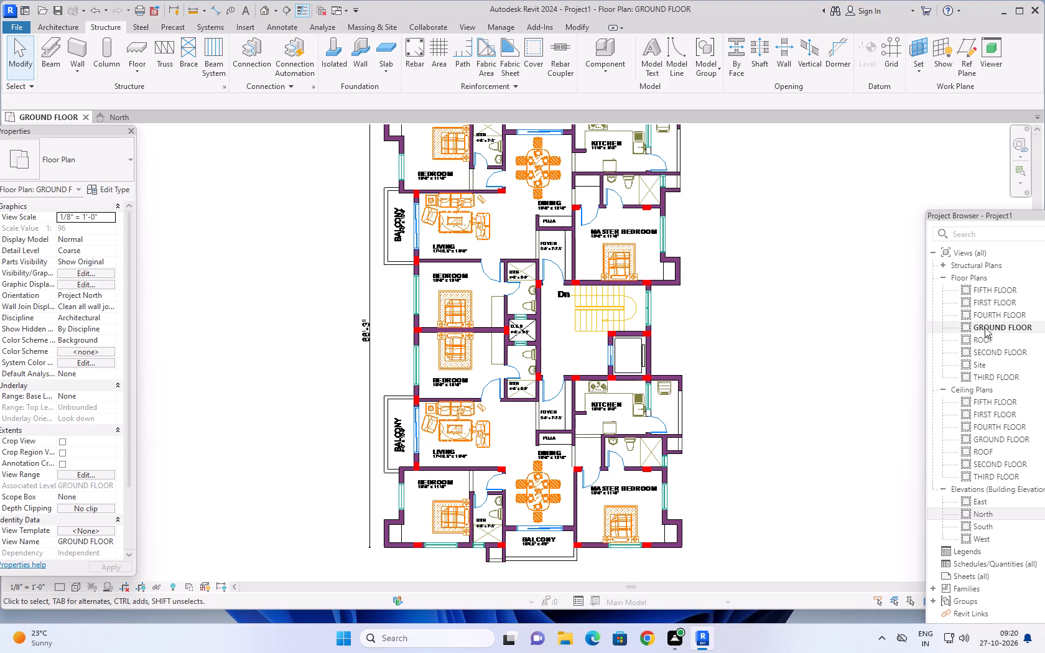
# Open the North elevation and examine the levels from GROUND FLOOR up to ROOF.
pyautogui.doubleClick(995, 515)
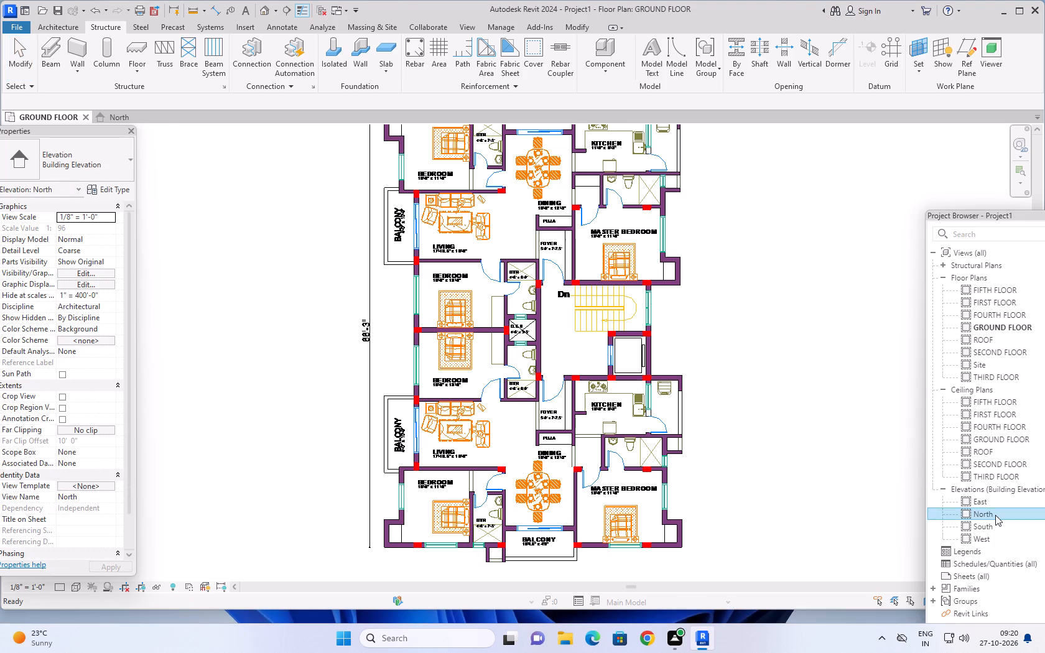
pyautogui.scroll(-1, 746, 448)
pyautogui.scroll(2, 733, 452)
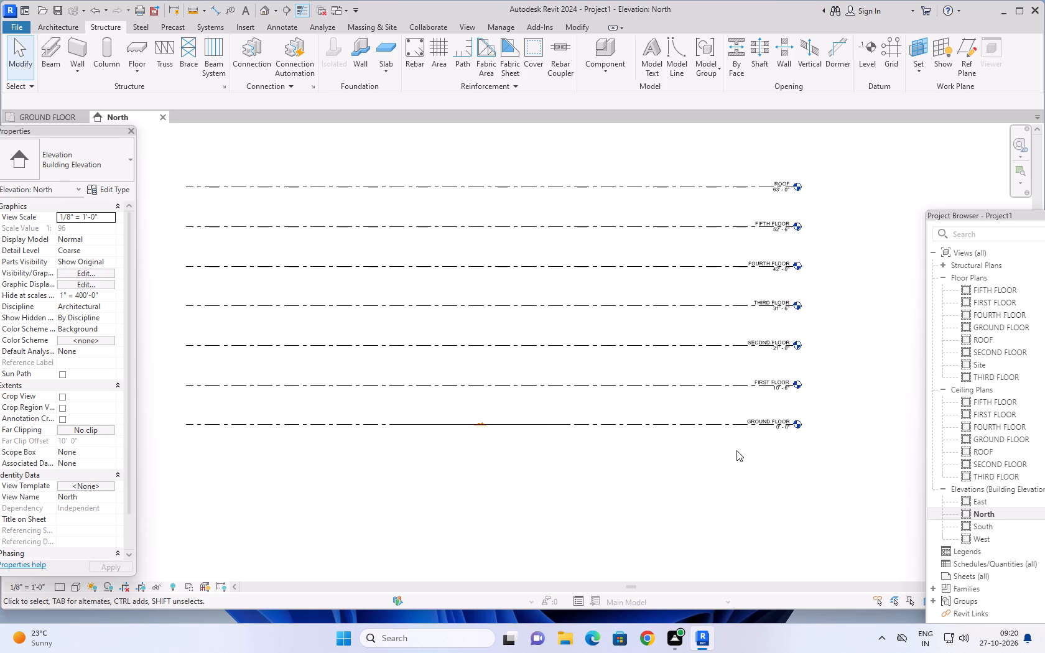
pyautogui.scroll(3, 736, 450)
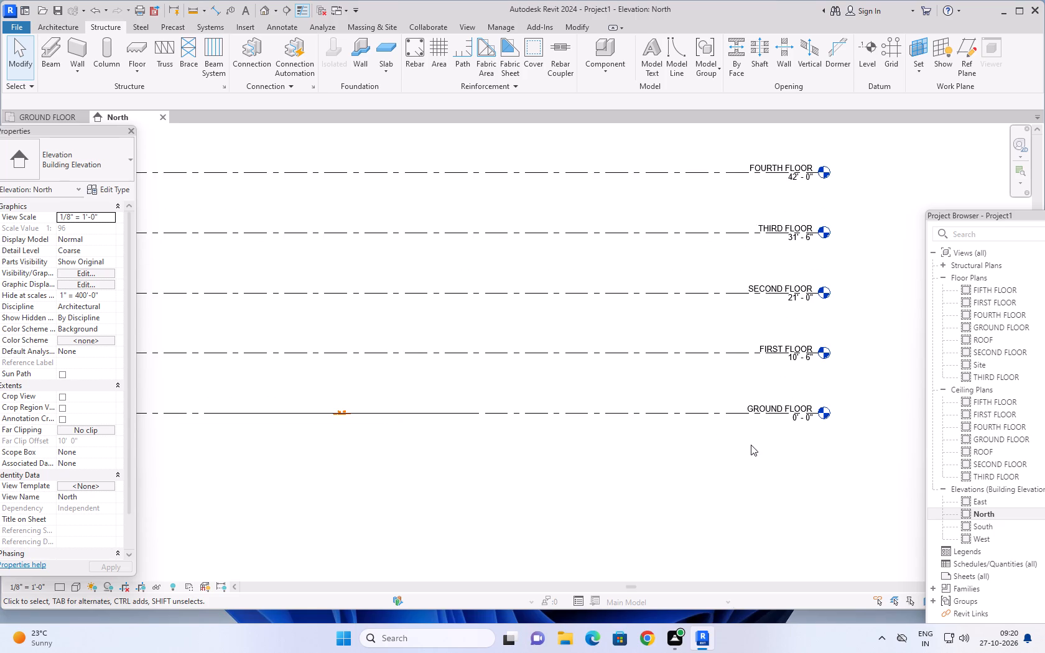
pyautogui.scroll(-5, 751, 445)
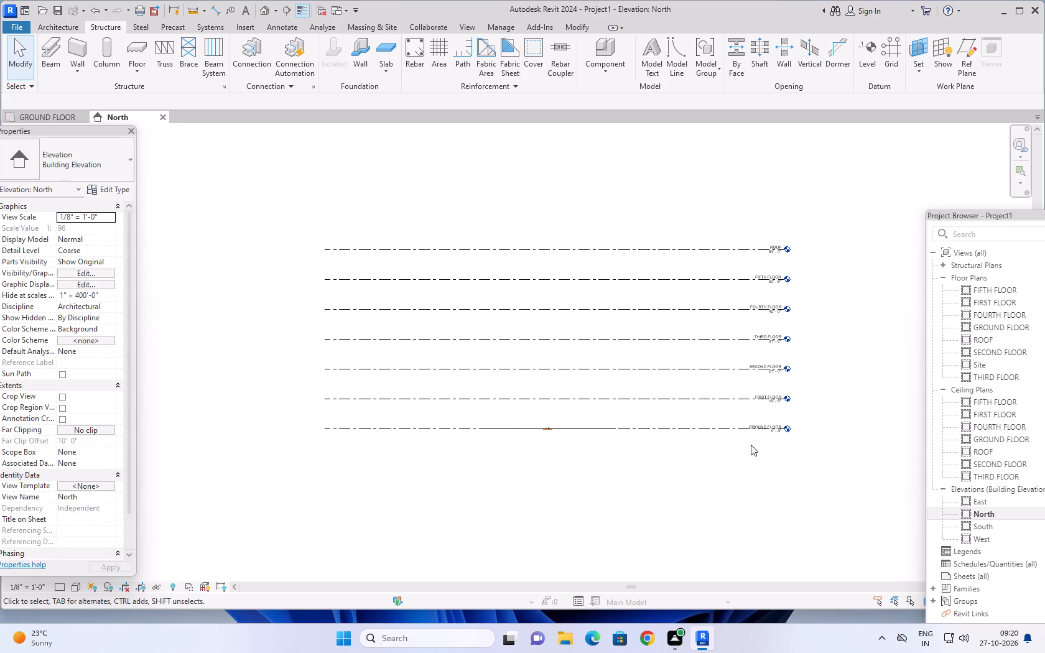
pyautogui.scroll(3, 750, 447)
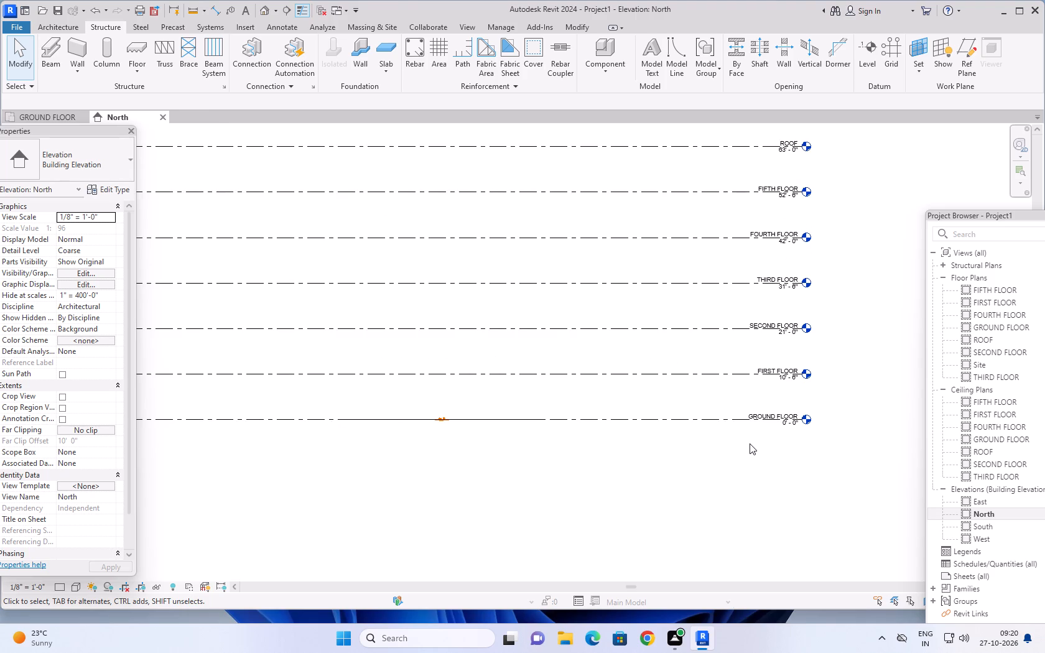
pyautogui.scroll(-7, 750, 443)
pyautogui.scroll(5, 709, 440)
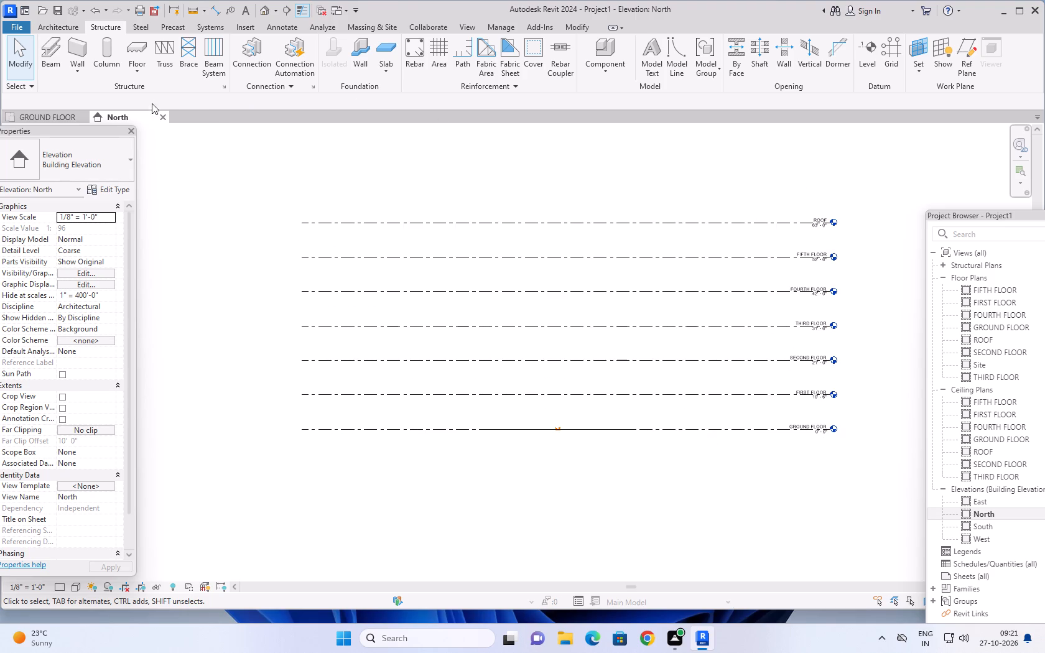
# Add a level below GROUND FLOOR by picking the GROUND FLOOR line with an offset of -6' 0".
pyautogui.click(60, 22)
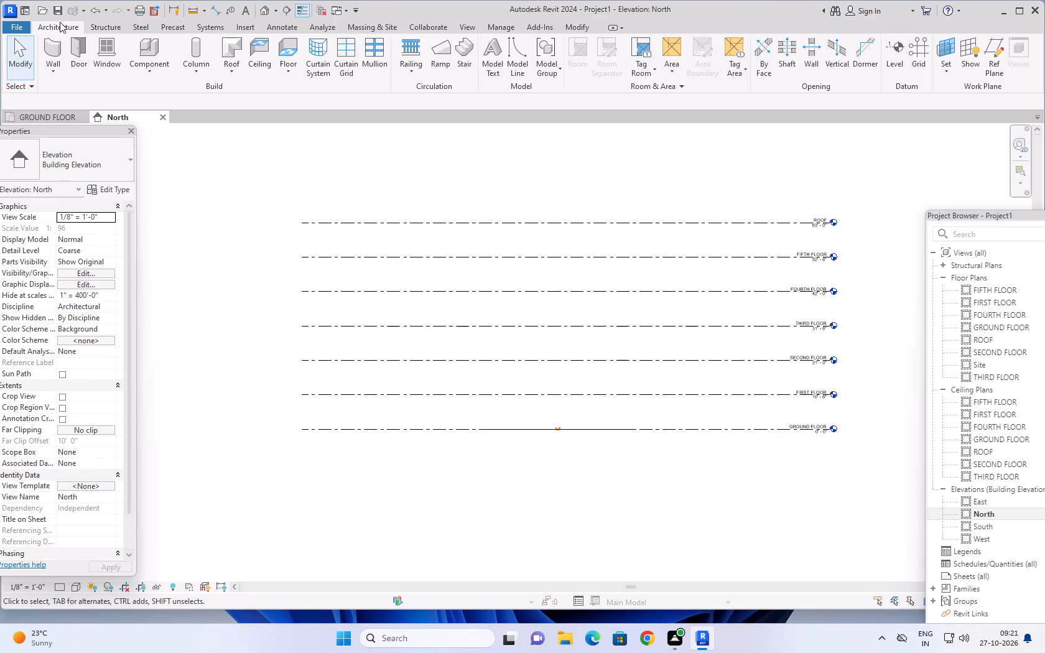
pyautogui.click(896, 52)
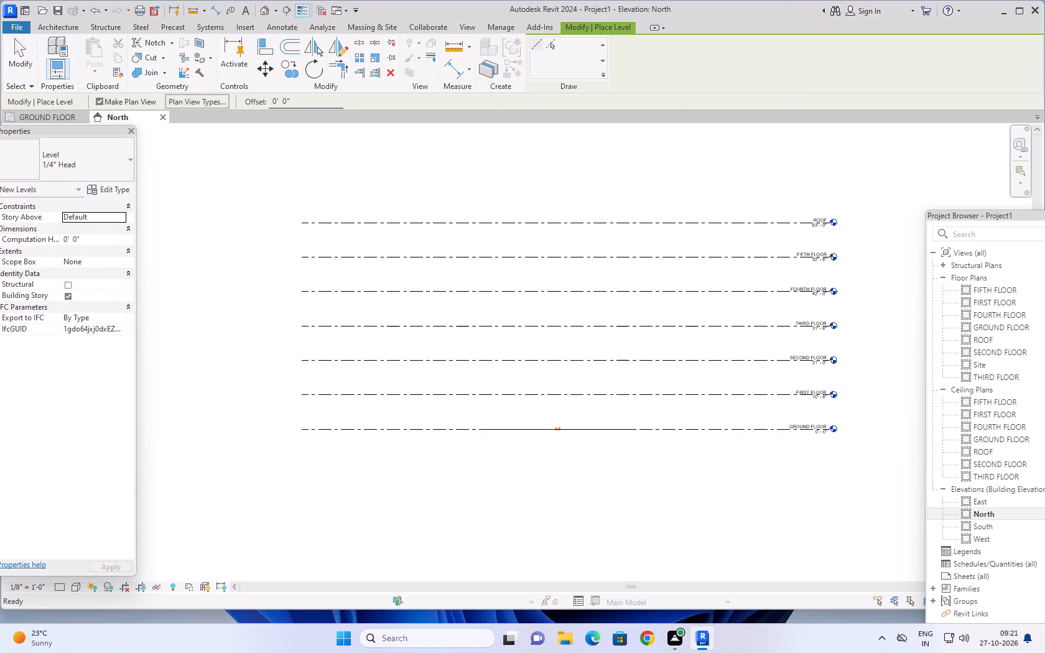
pyautogui.moveTo(301, 97); pyautogui.dragTo(268, 101)
pyautogui.press('6')
pyautogui.press('6')
pyautogui.press('BackSpace')
pyautogui.press('BackSpace')
pyautogui.write('-6')
pyautogui.press("'")
pyautogui.press('Return')
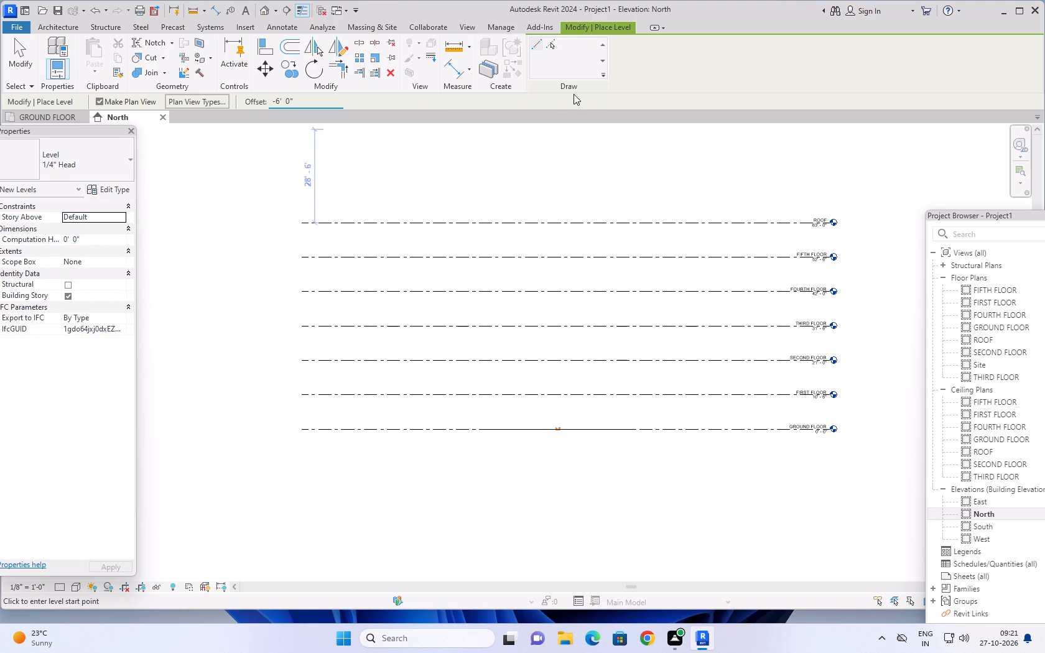
pyautogui.click(550, 42)
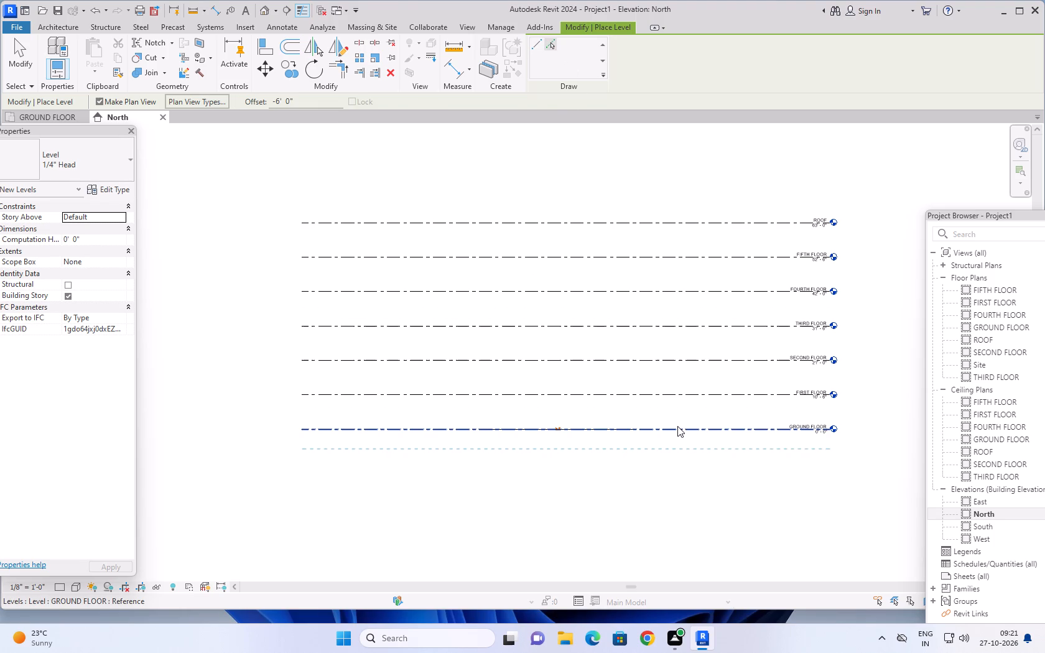
pyautogui.click(677, 426)
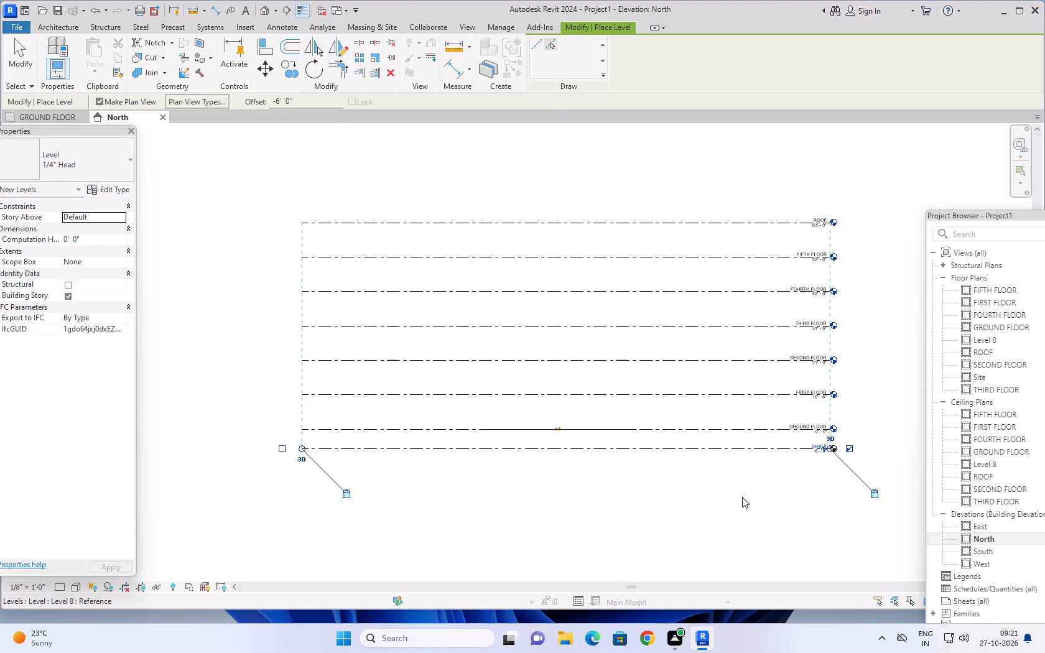
pyautogui.press('Escape')
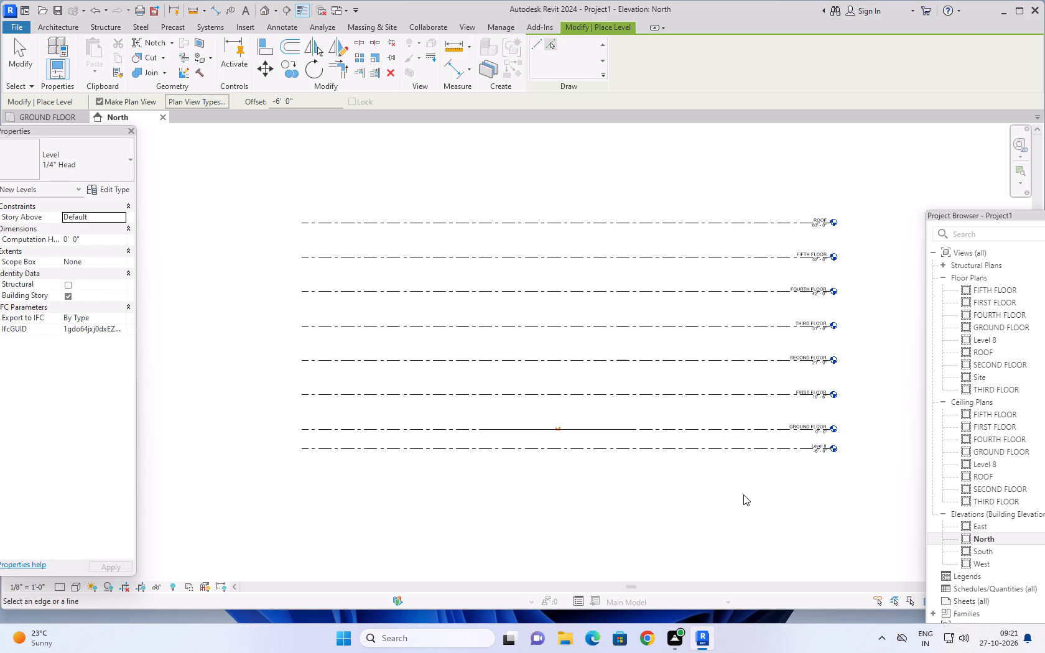
pyautogui.press('Escape')
# Examine the name and elevation label of the level added below GROUND FLOOR.
pyautogui.scroll(-2, 774, 496)
pyautogui.moveTo(807, 475); pyautogui.dragTo(765, 488, button='middle')
pyautogui.scroll(4, 761, 488)
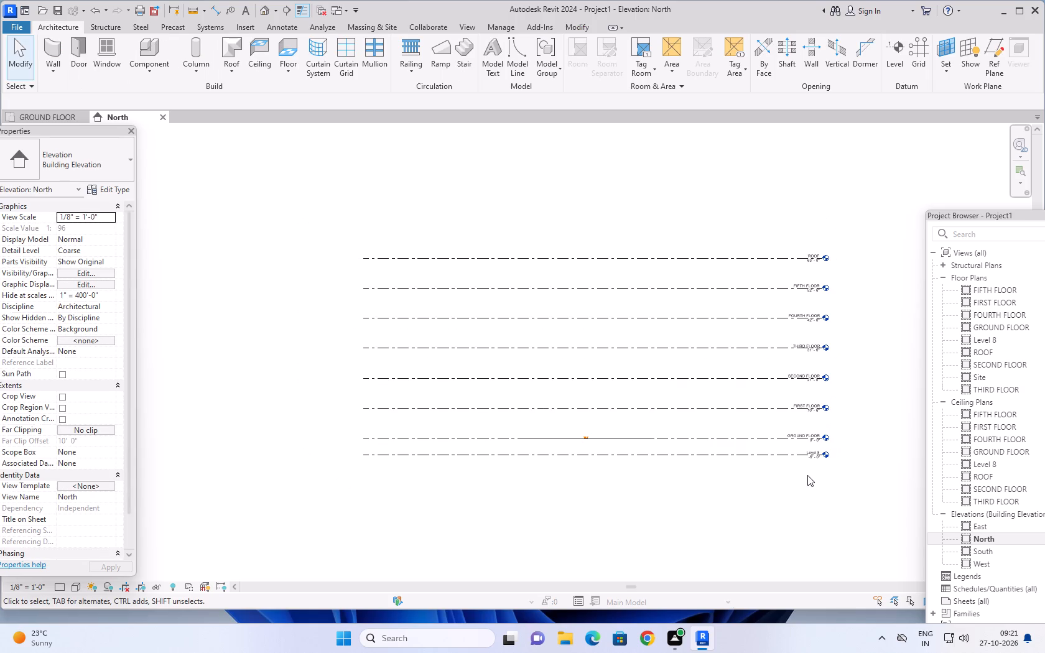
pyautogui.scroll(1, 807, 475)
pyautogui.scroll(3, 746, 472)
pyautogui.press('Escape')
pyautogui.press('Escape')
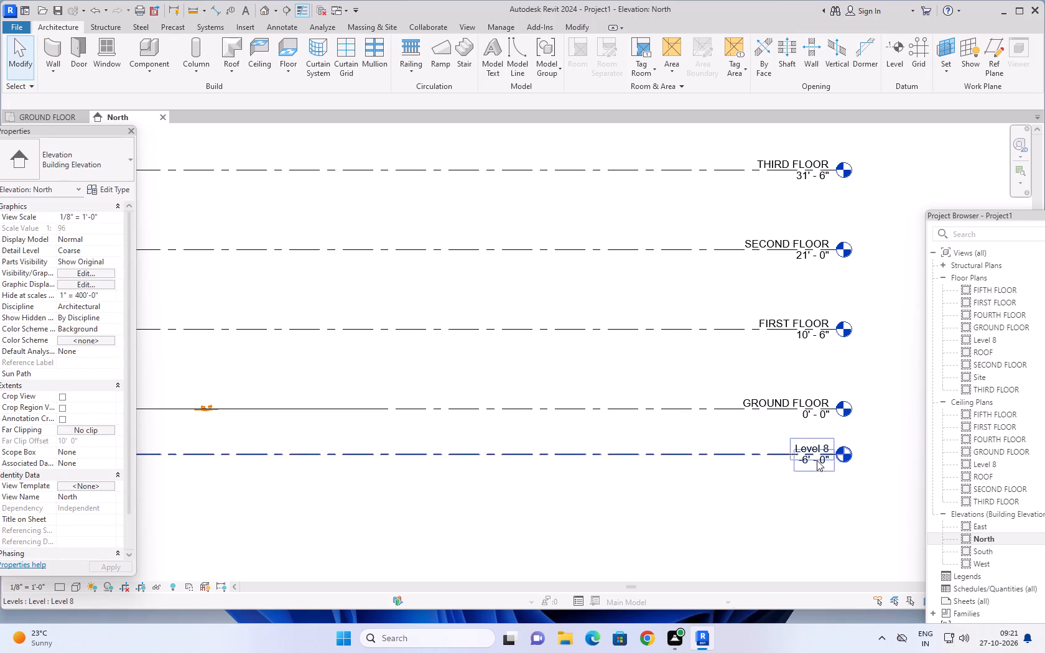
# Rename the level 6' below GROUND FLOOR as FOOTING LEVEL.
pyautogui.scroll(10, 817, 455)
pyautogui.doubleClick(776, 449)
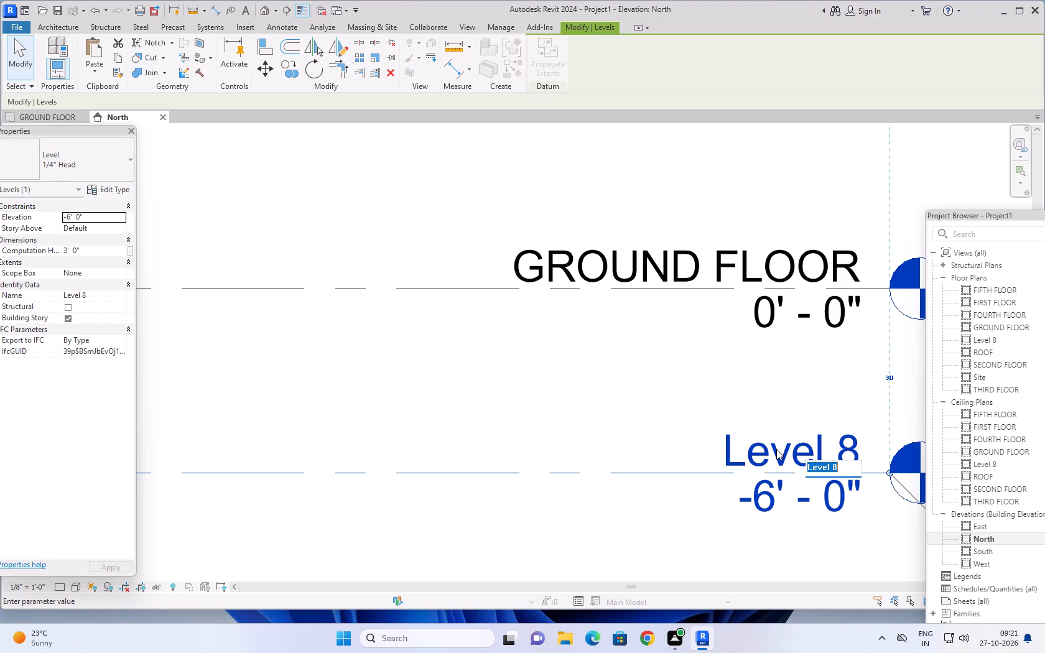
pyautogui.press('f')
pyautogui.write('OOTING')
pyautogui.press('space')
pyautogui.write('LEVEL')
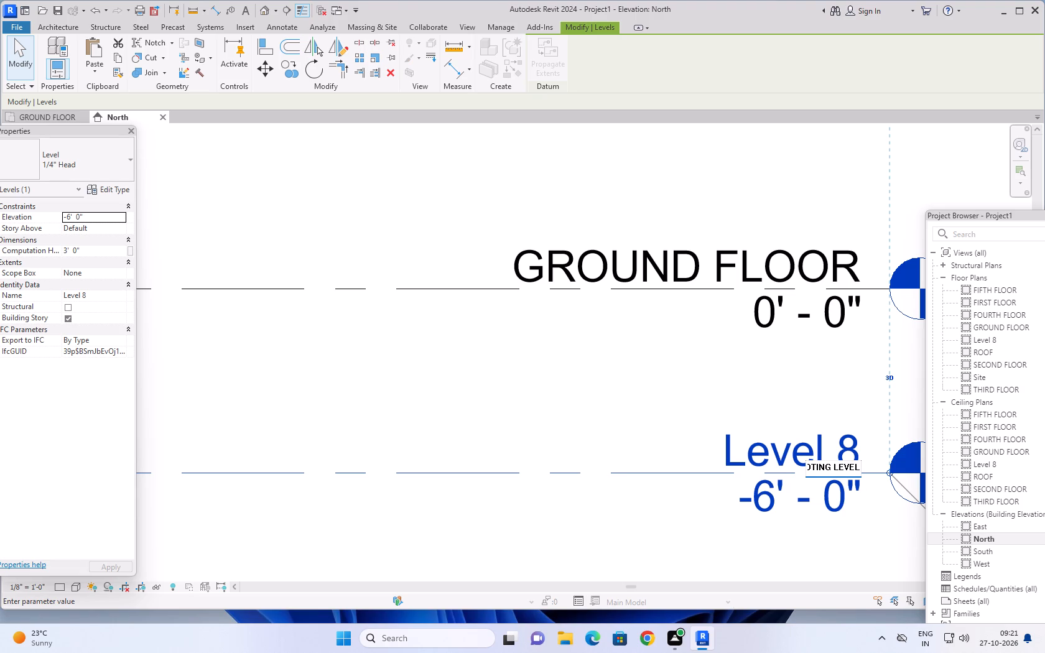
pyautogui.click(587, 526)
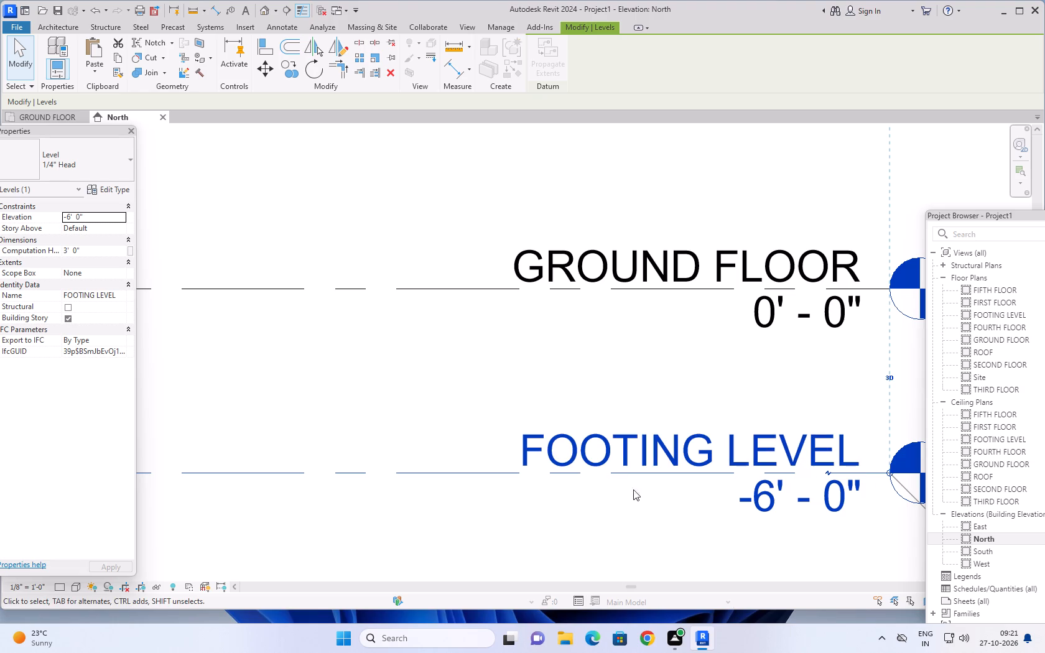
# Examine the full stack of levels from FOOTING LEVEL up to ROOF in the North elevation.
pyautogui.scroll(-8, 657, 468)
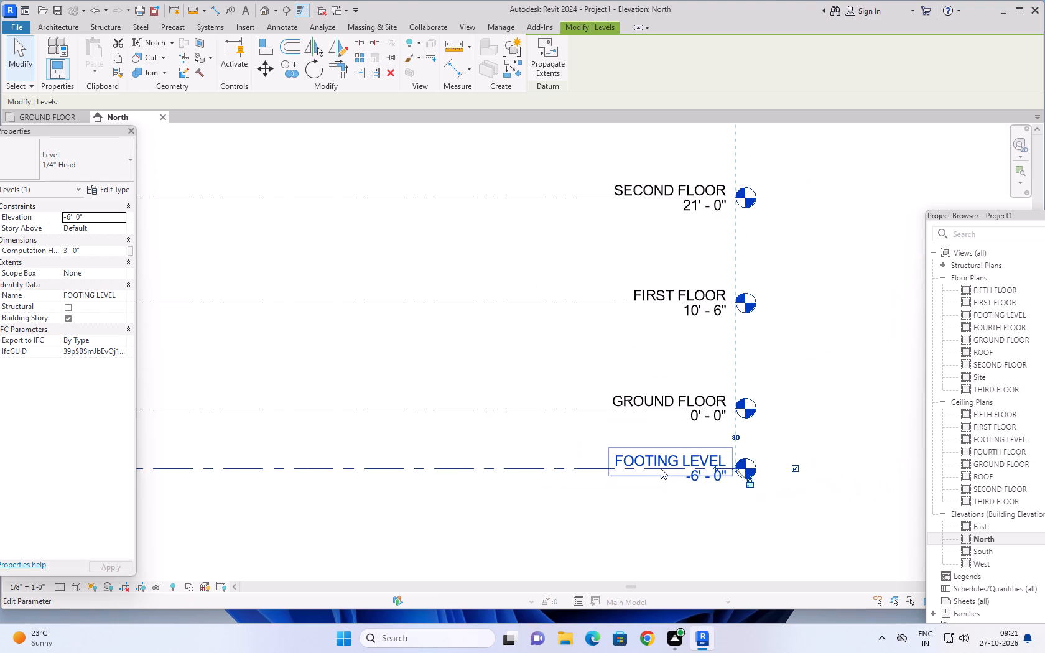
pyautogui.scroll(-3, 656, 452)
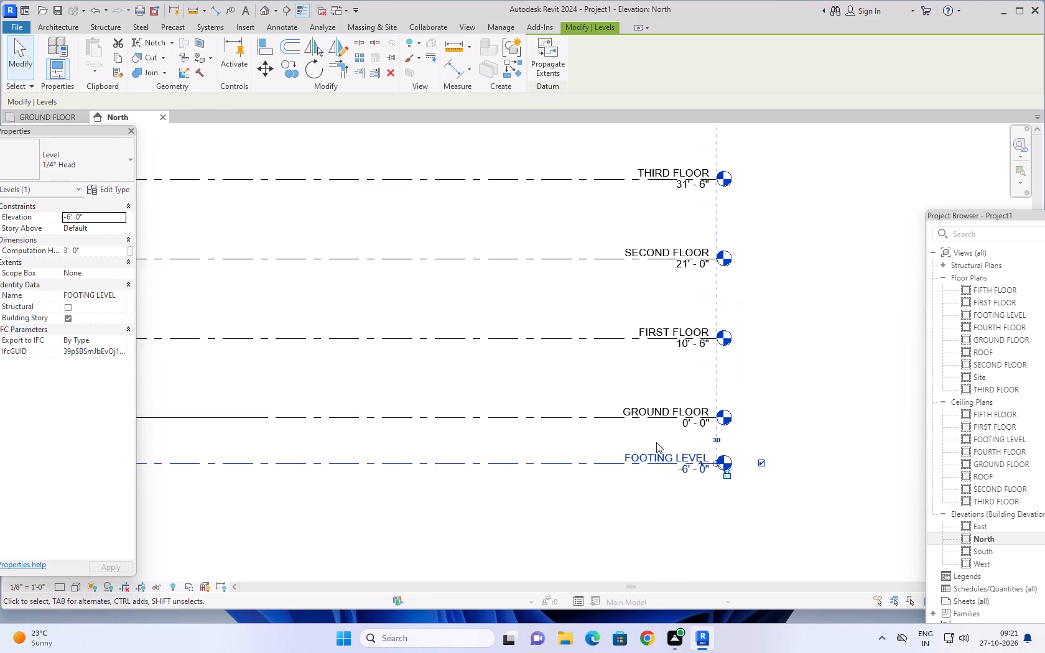
pyautogui.scroll(-4, 656, 442)
pyautogui.moveTo(765, 303); pyautogui.dragTo(804, 376, button='middle')
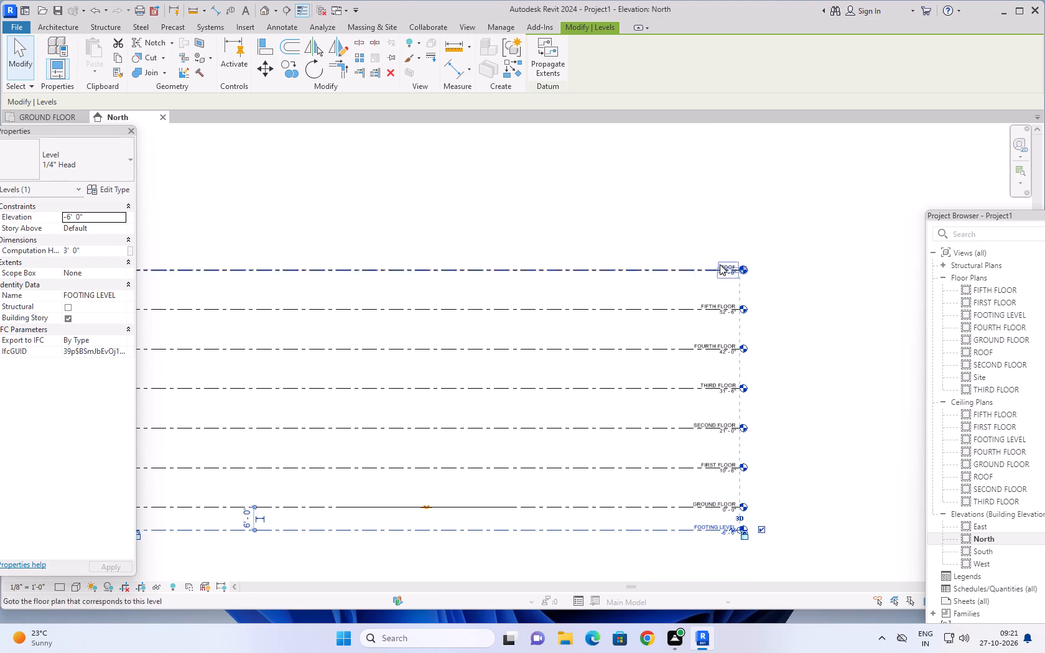
pyautogui.scroll(-1, 557, 228)
pyautogui.moveTo(576, 215); pyautogui.dragTo(649, 192, button='middle')
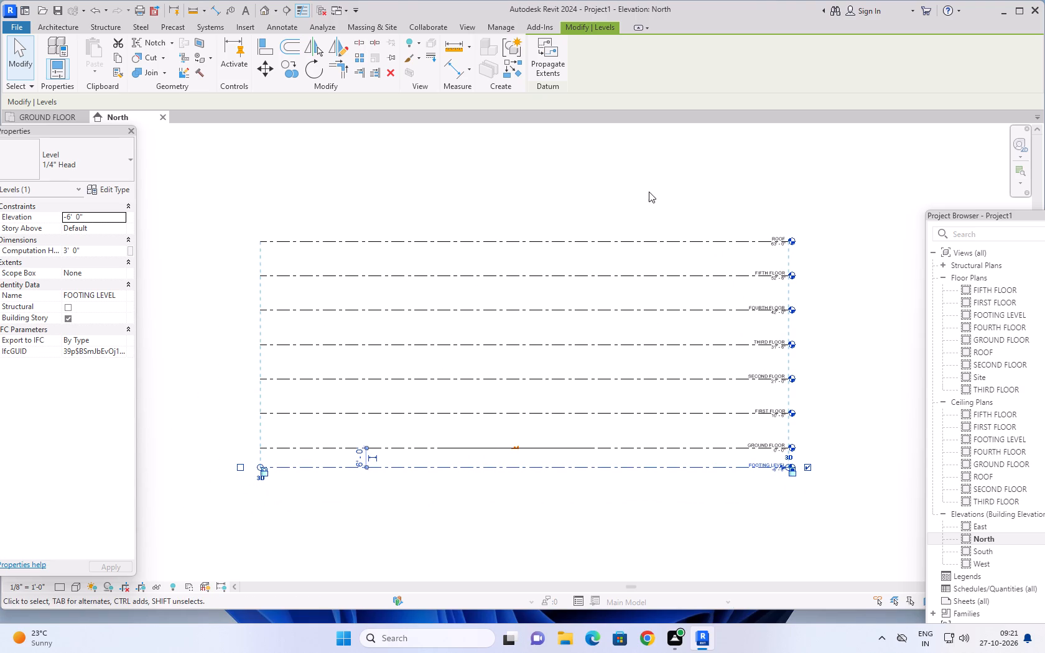
# View the CAD plan in the FOOTING LEVEL floor plan, then return to the GROUND FLOOR plan and clear the selection.
pyautogui.click(53, 114)
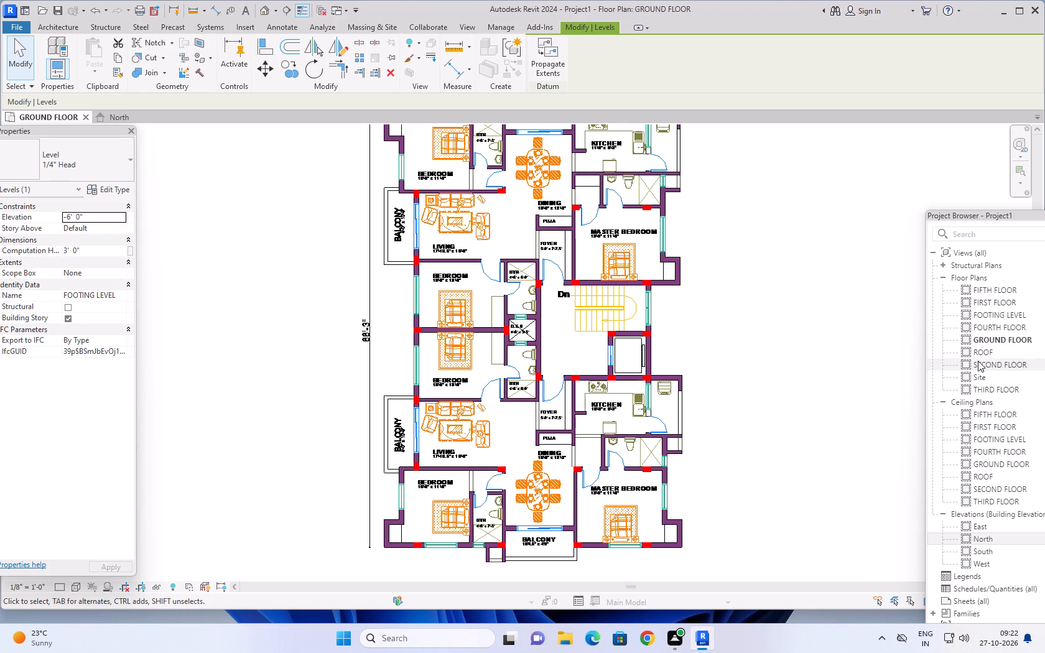
pyautogui.doubleClick(988, 315)
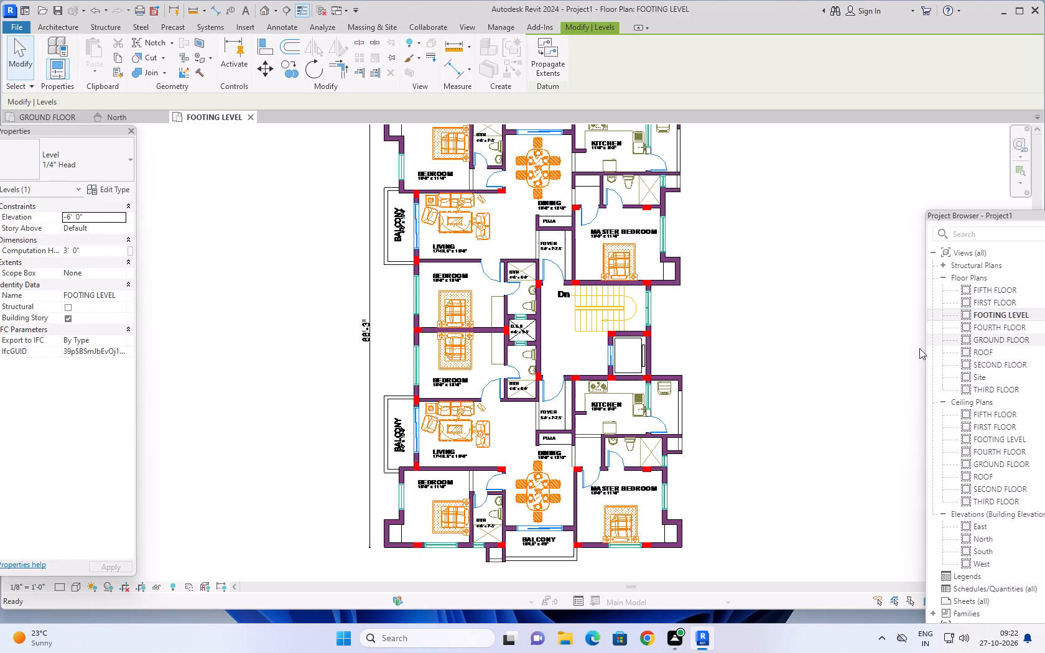
pyautogui.scroll(-2, 887, 357)
pyautogui.scroll(1, 889, 356)
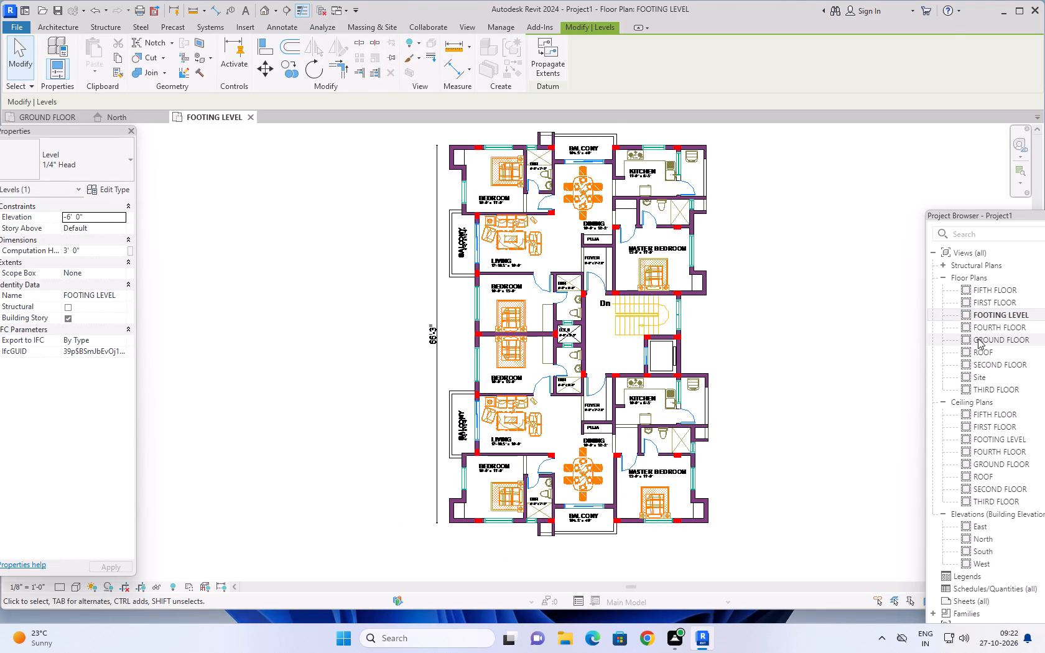
pyautogui.doubleClick(978, 338)
pyautogui.scroll(-2, 783, 297)
pyautogui.moveTo(789, 280); pyautogui.dragTo(712, 320, button='middle')
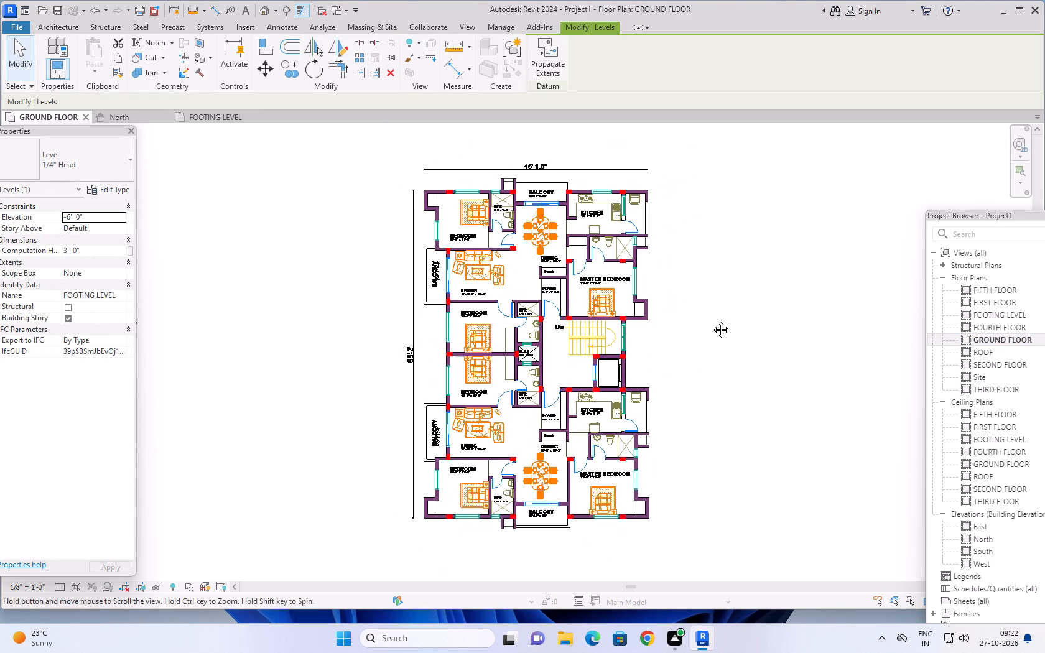
pyautogui.moveTo(712, 320); pyautogui.dragTo(704, 324, button='middle')
pyautogui.press('Escape')
pyautogui.press('Escape')
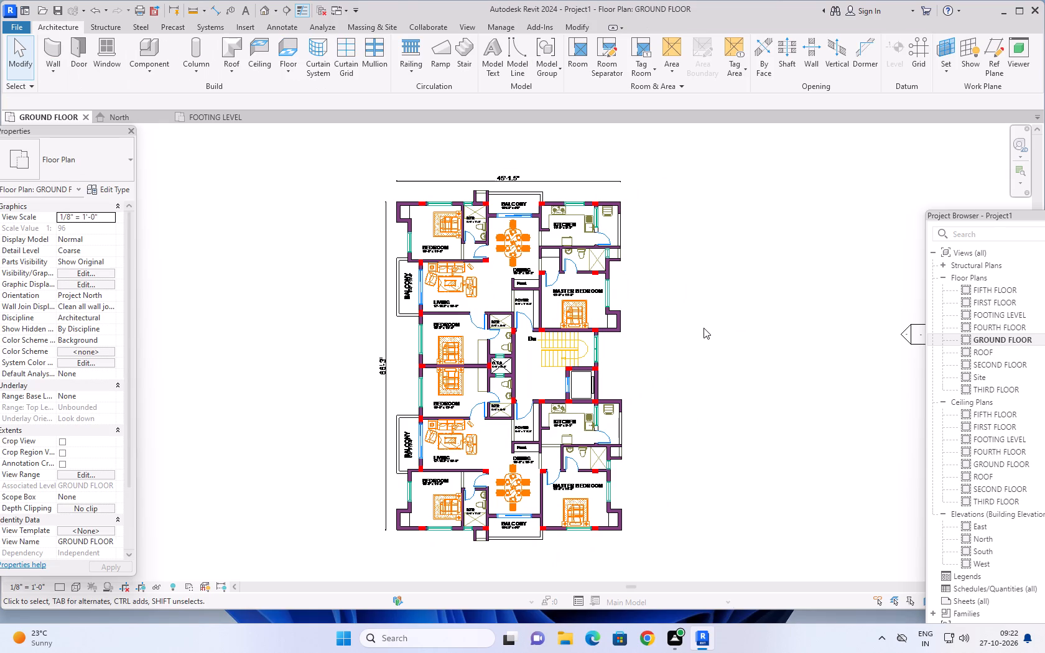
pyautogui.moveTo(707, 348); pyautogui.dragTo(706, 327, button='middle')
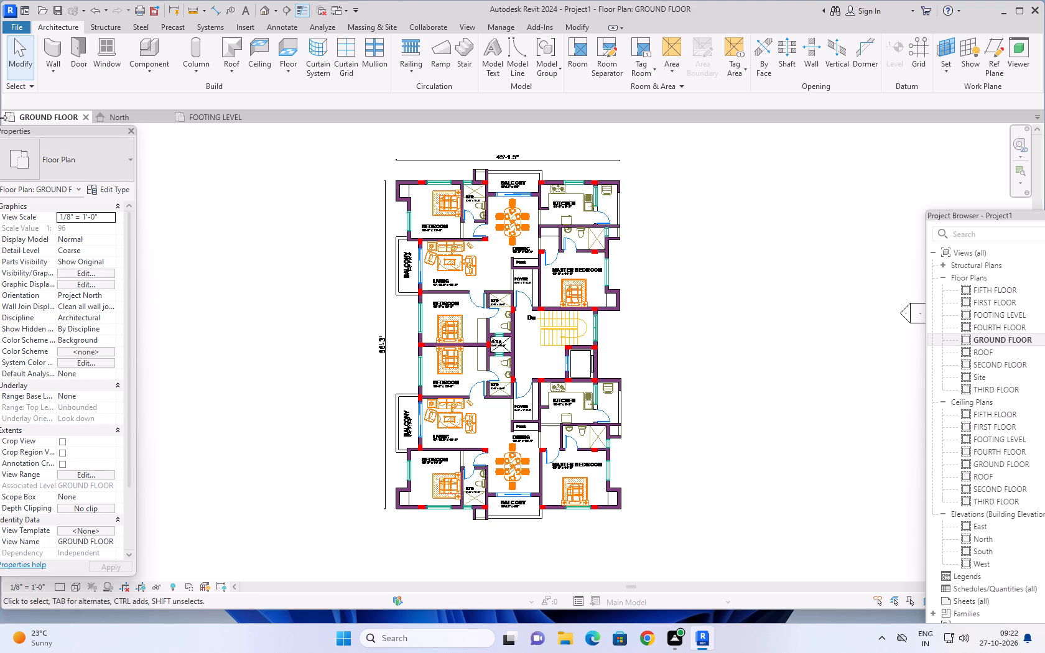
# Start a structural column and load the Concrete-Rectangular-Column family from the Concrete folder of the US Structural Columns library.
pyautogui.click(115, 28)
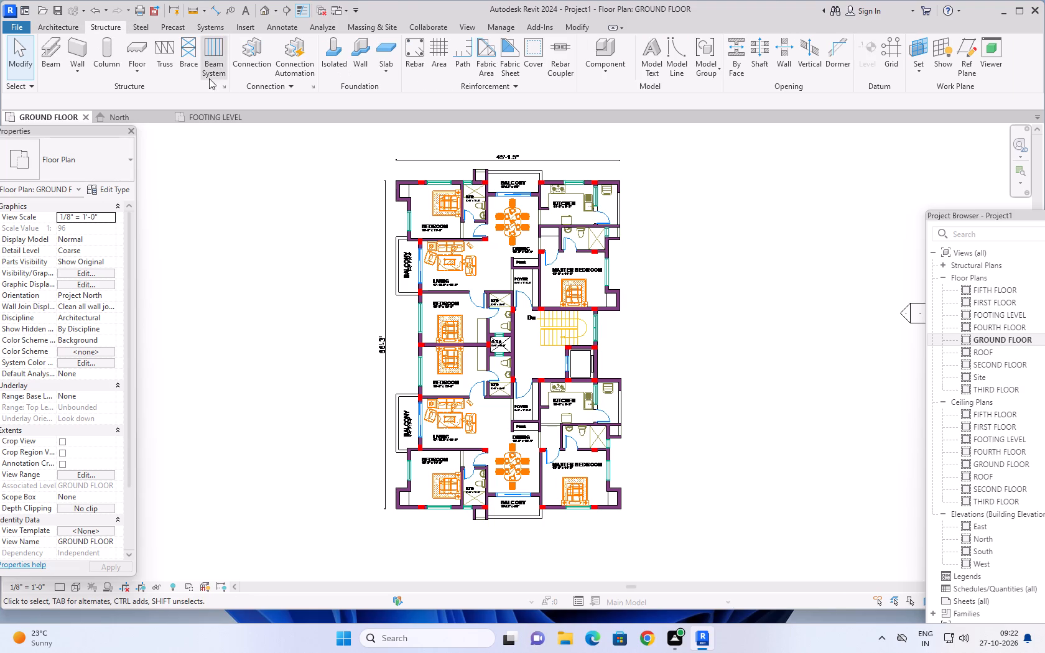
pyautogui.click(109, 53)
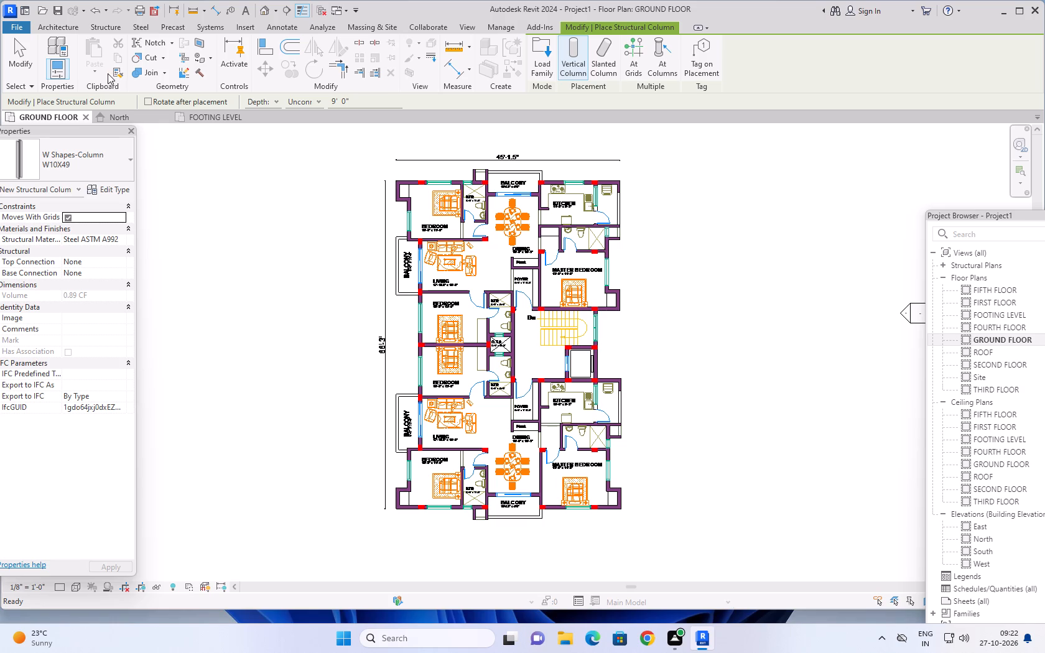
pyautogui.click(116, 162)
pyautogui.scroll(-1, 96, 218)
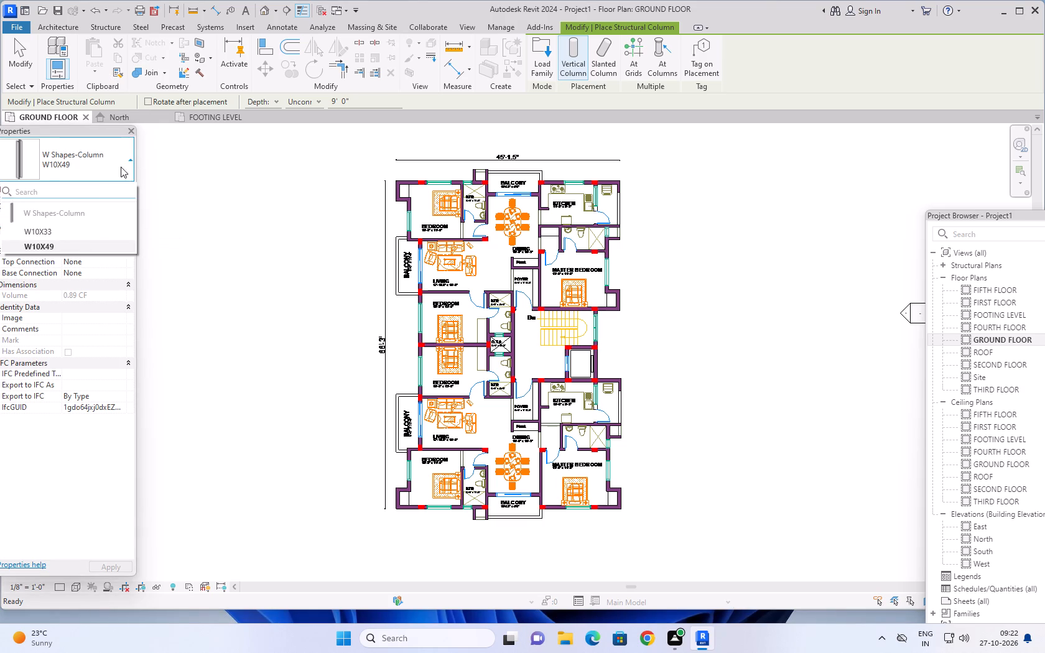
pyautogui.click(120, 159)
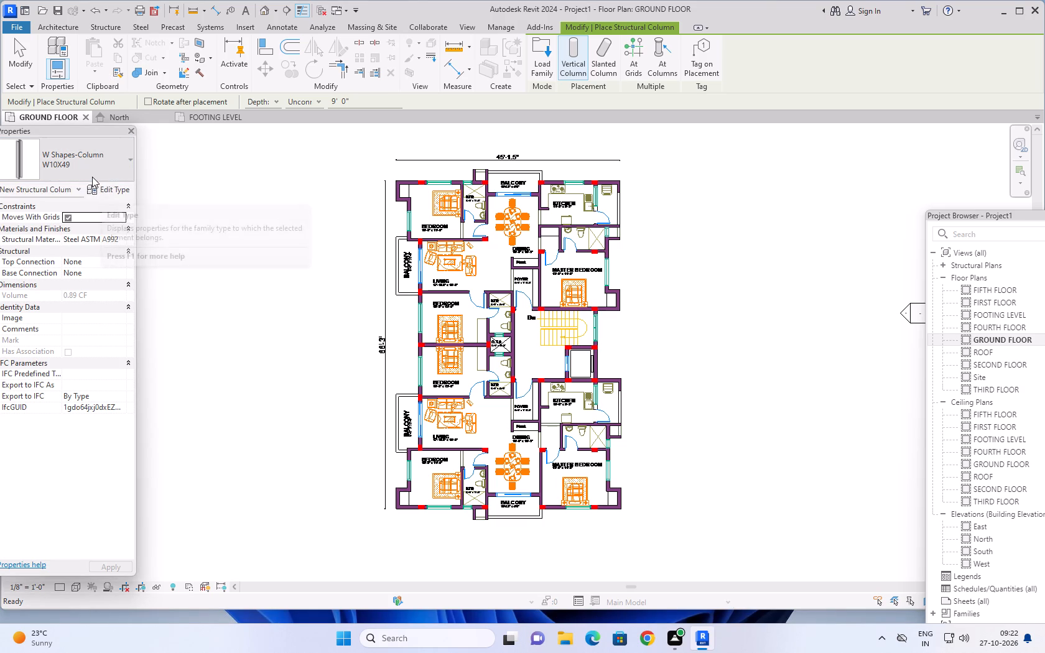
pyautogui.scroll(1, 92, 177)
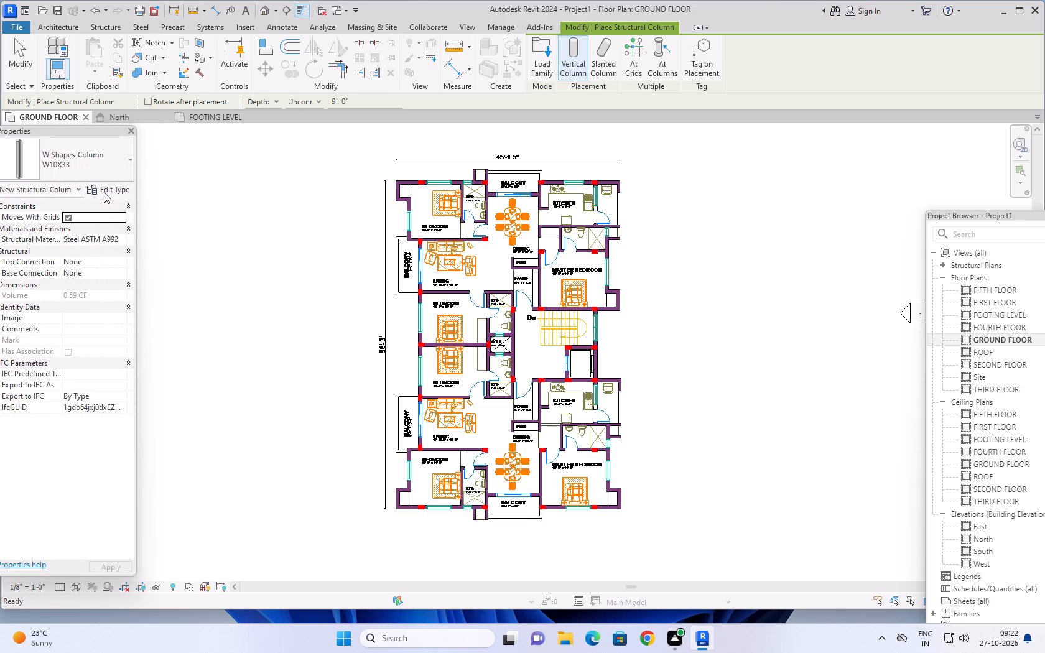
pyautogui.click(107, 190)
pyautogui.click(819, 193)
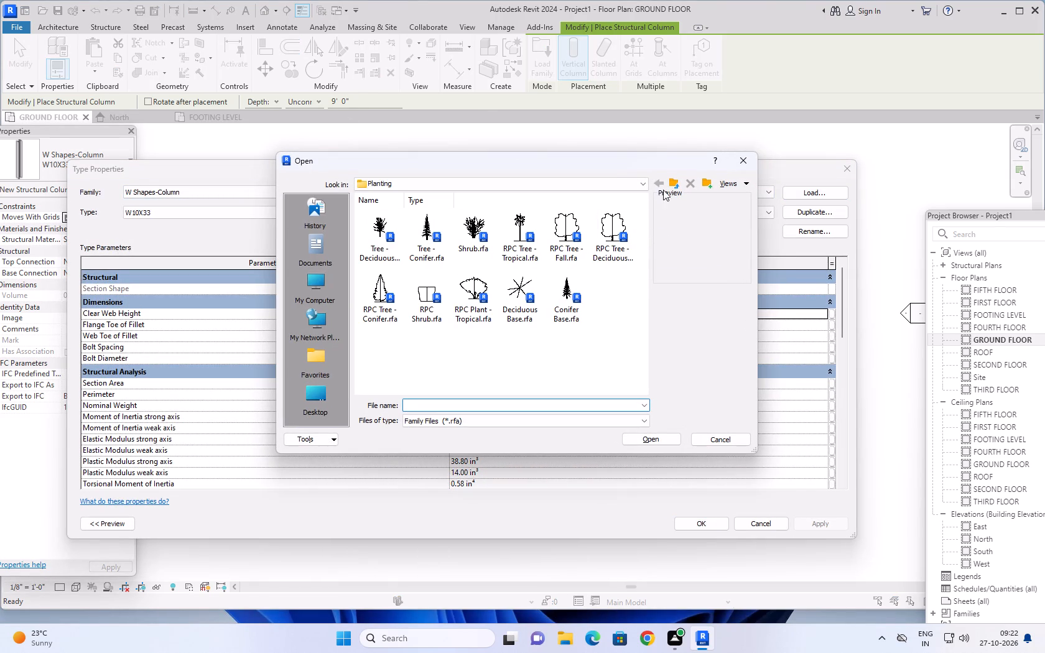
pyautogui.click(672, 182)
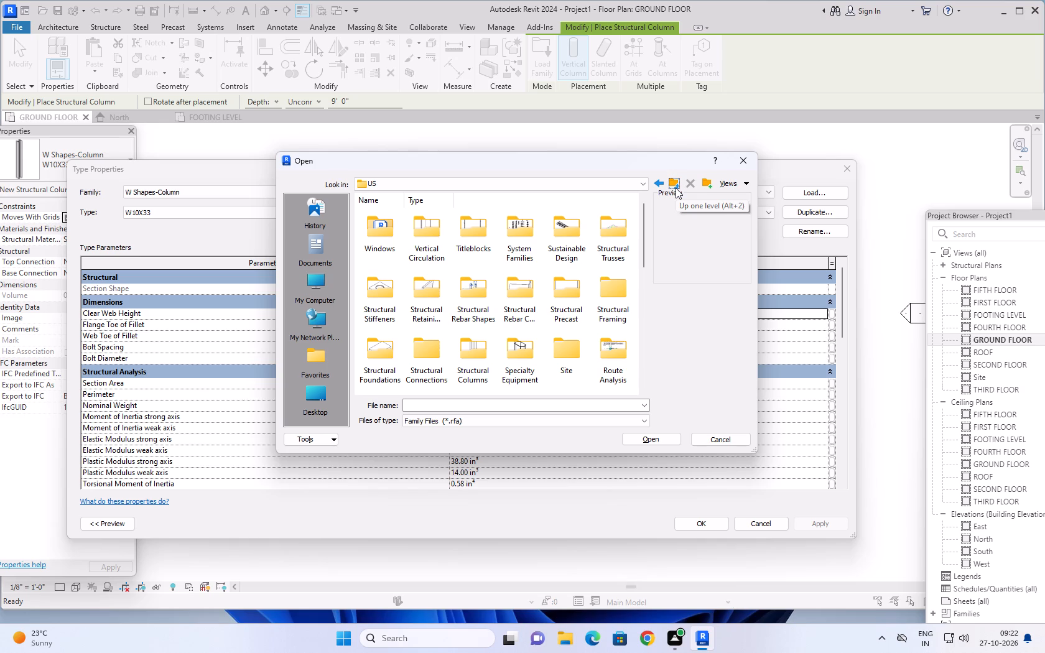
pyautogui.scroll(-3, 486, 254)
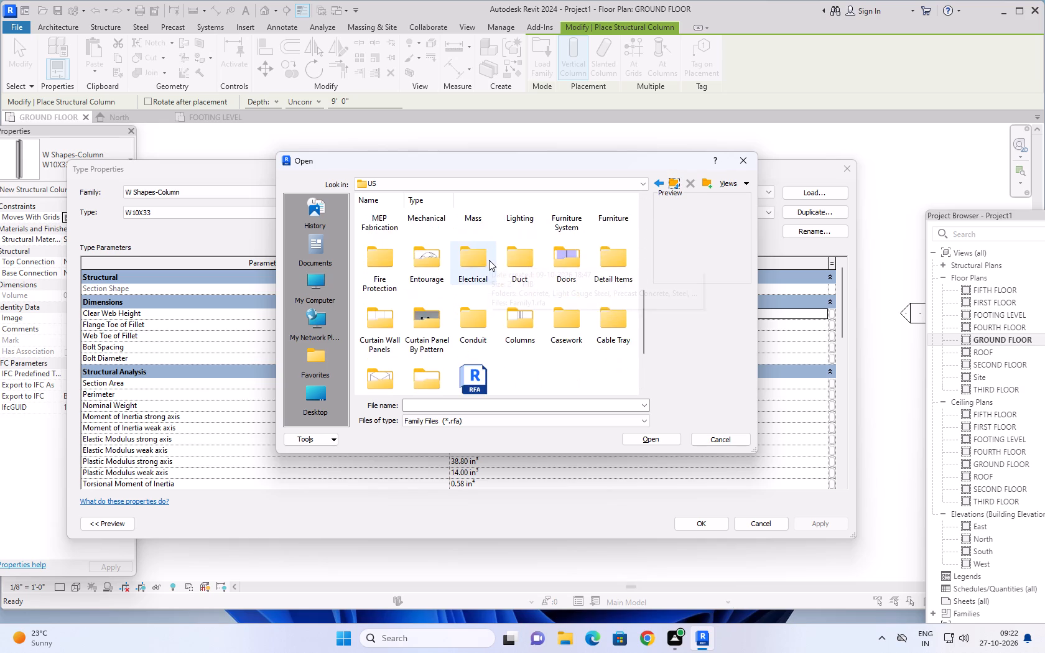
pyautogui.scroll(-1, 489, 261)
pyautogui.scroll(4, 490, 269)
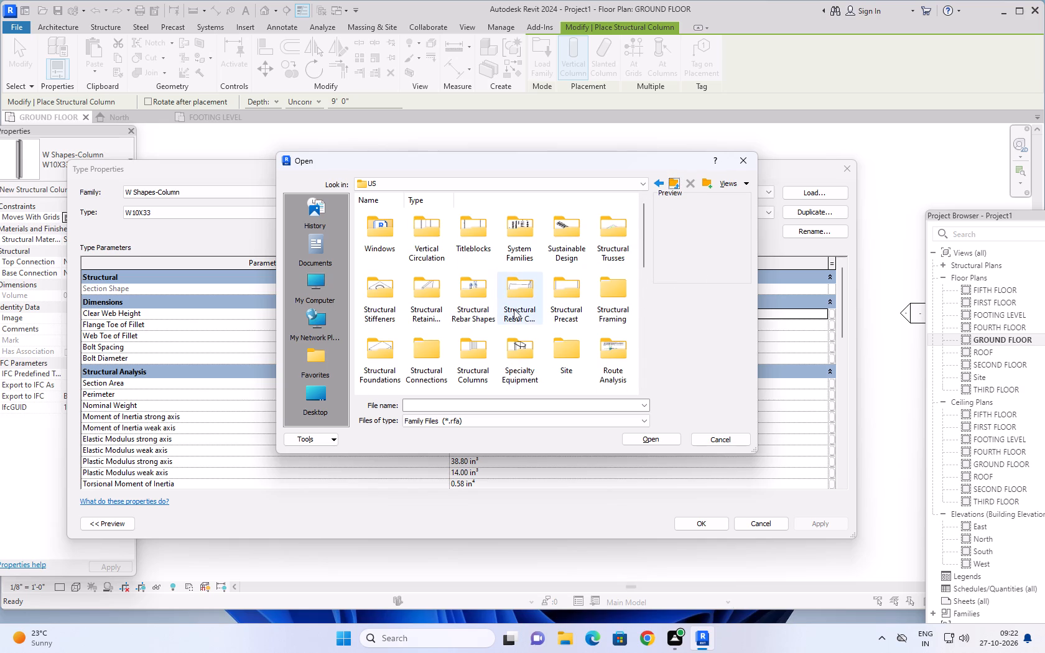
pyautogui.scroll(2, 516, 303)
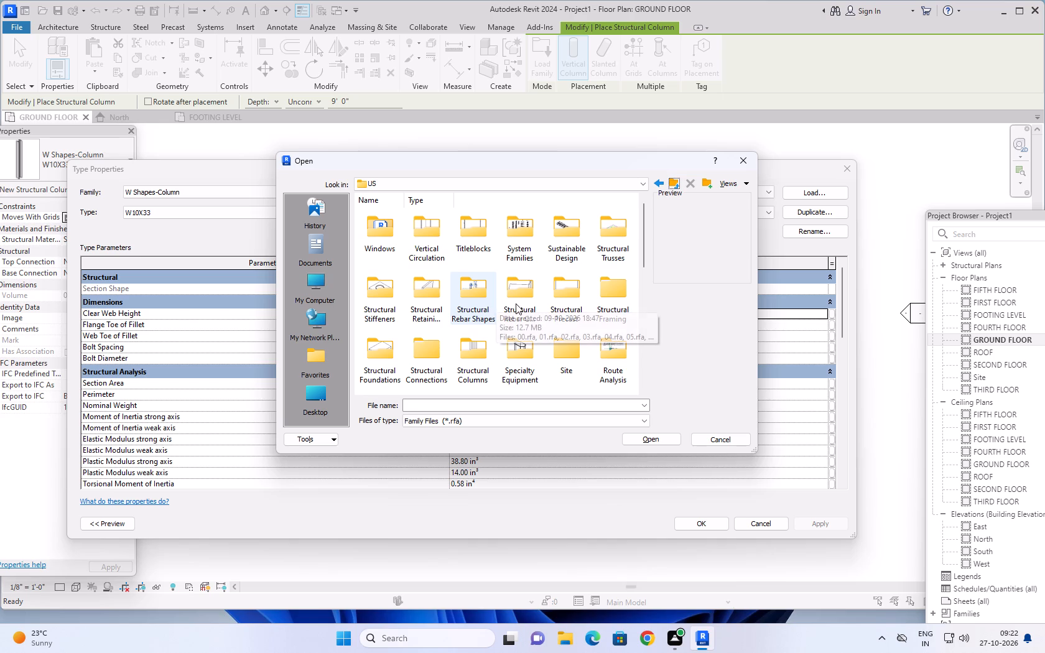
pyautogui.scroll(1, 516, 303)
pyautogui.scroll(-1, 519, 280)
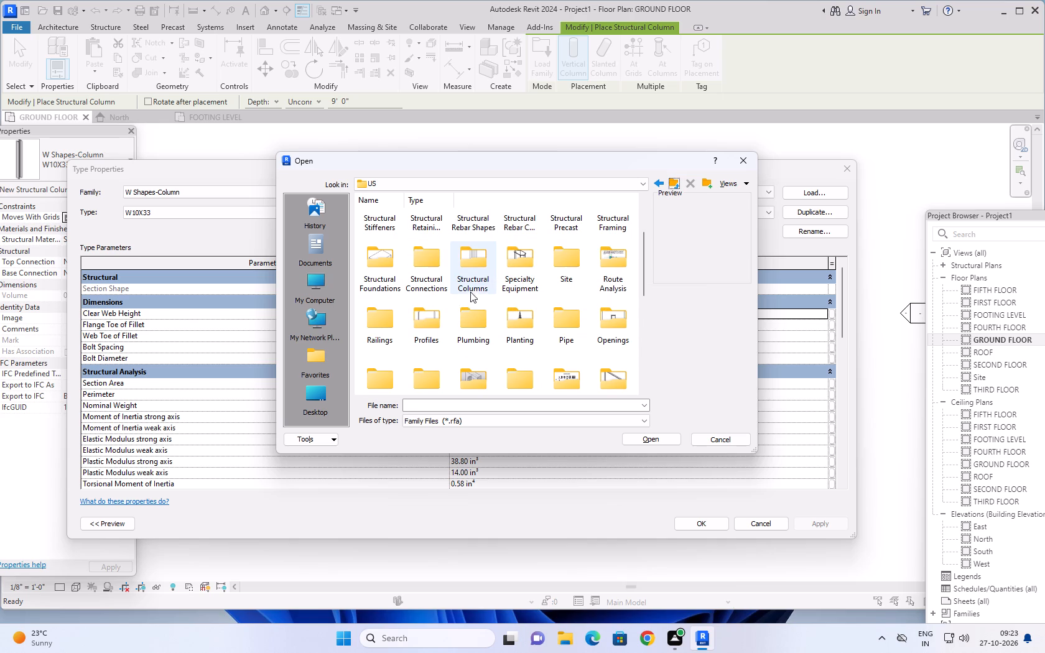
pyautogui.doubleClick(479, 273)
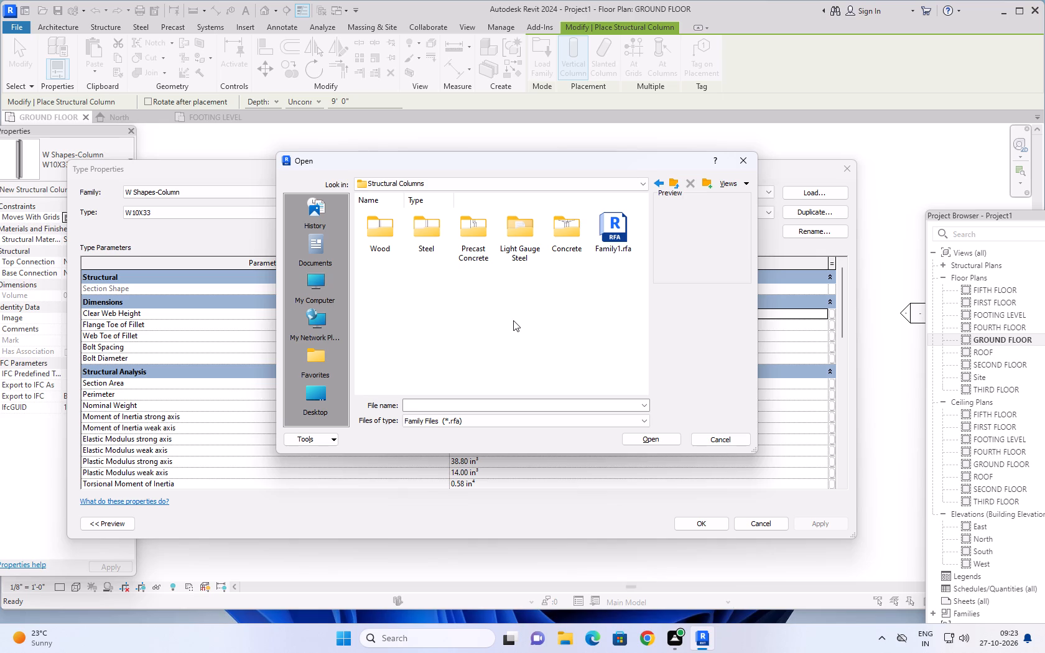
pyautogui.doubleClick(569, 236)
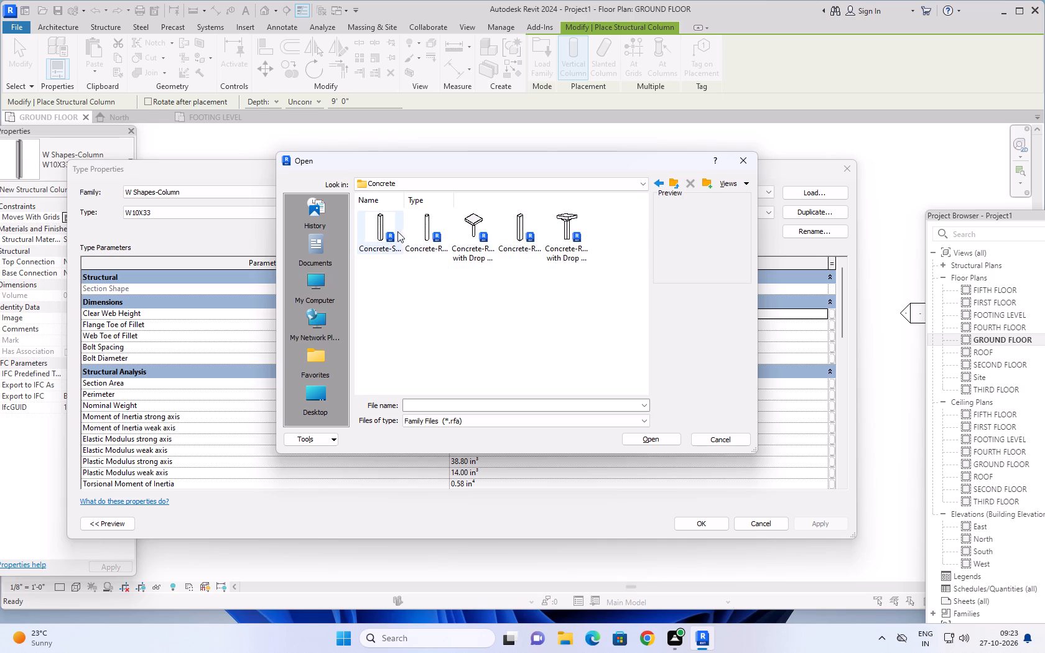
pyautogui.click(523, 233)
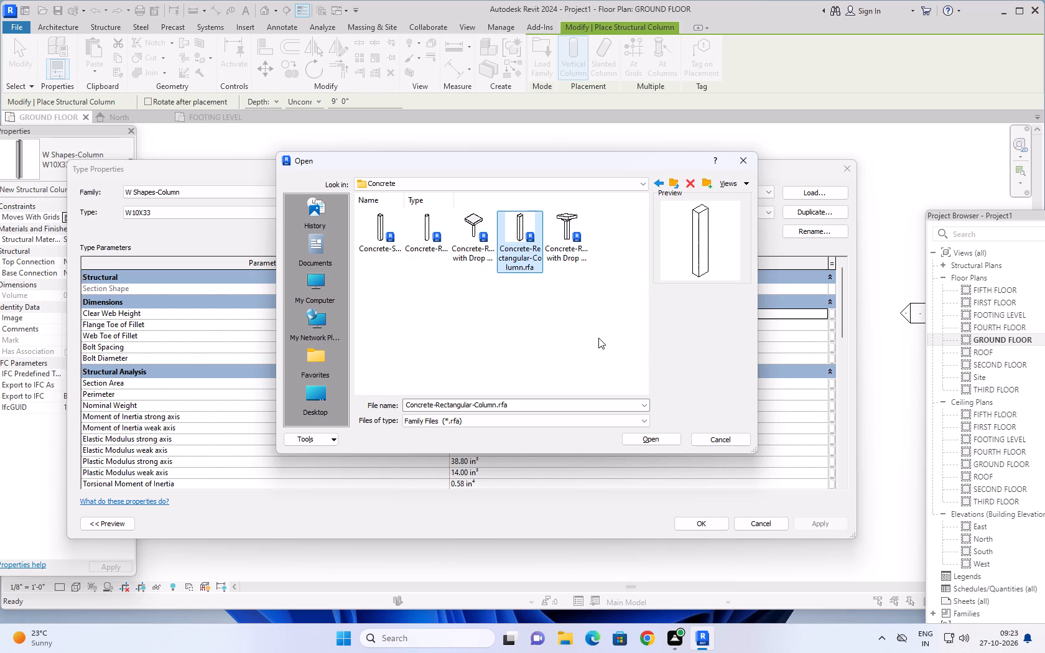
pyautogui.click(652, 437)
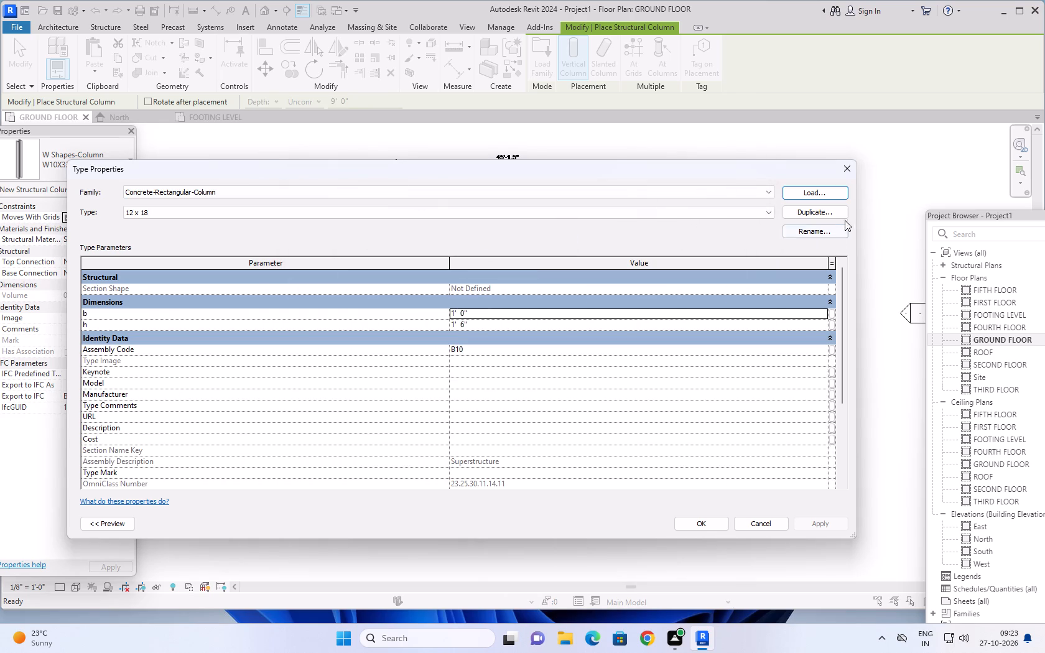
# Duplicate the 12 x 18 column type under the name 1'2"X9".
pyautogui.click(838, 208)
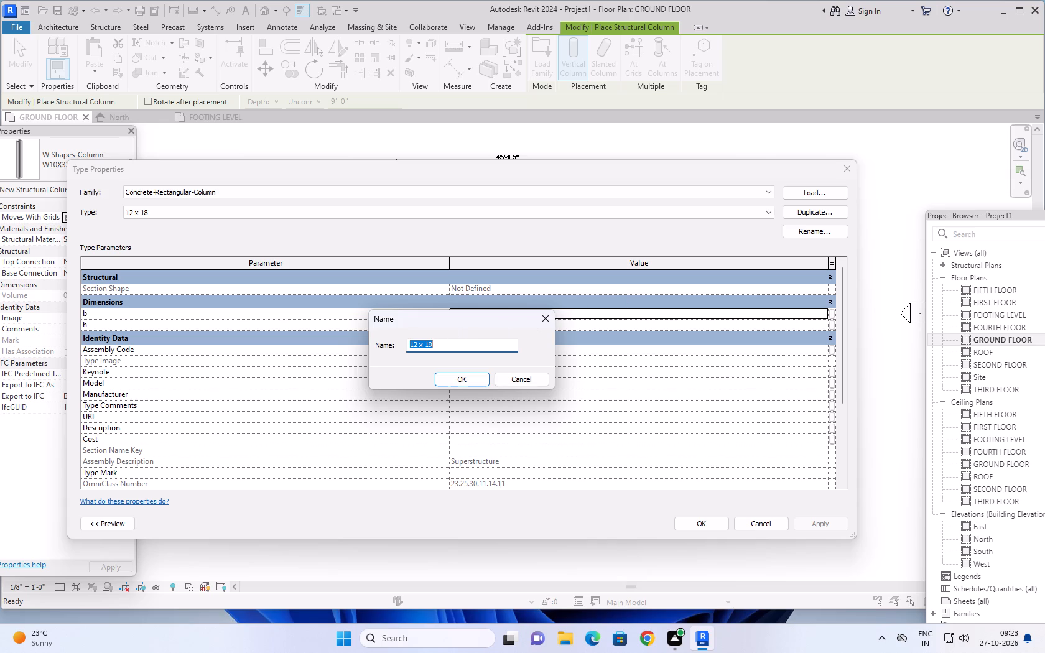
pyautogui.write('1\'2"')
pyautogui.write('X9"')
pyautogui.click(452, 374)
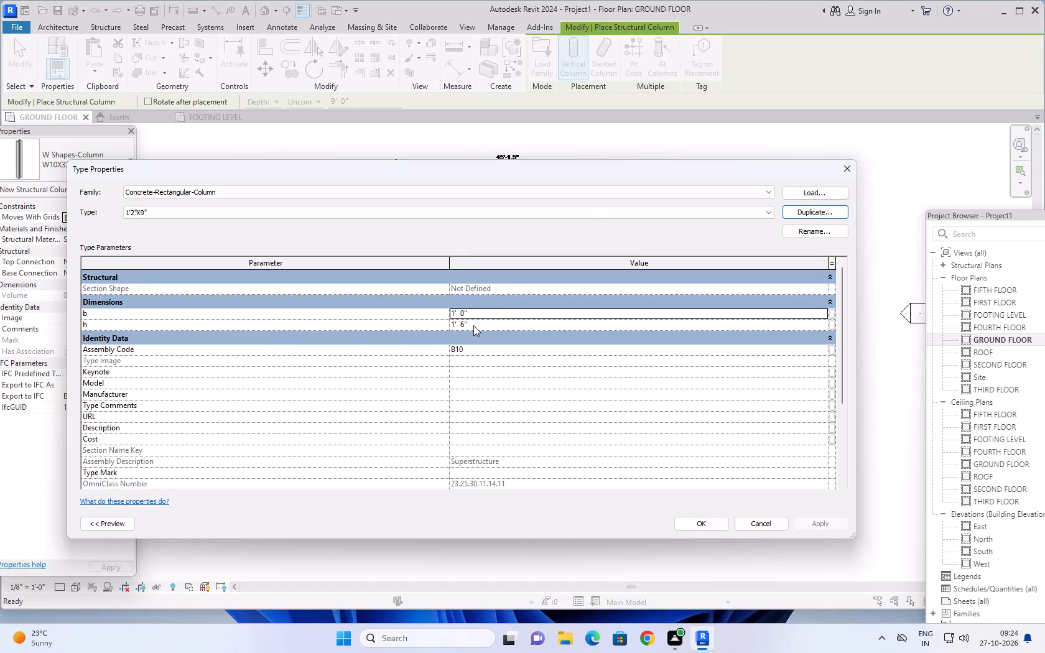
# Set the 1'2"X9" column type's h to 1'2" and b to 9", and apply the type properties.
pyautogui.click(473, 325)
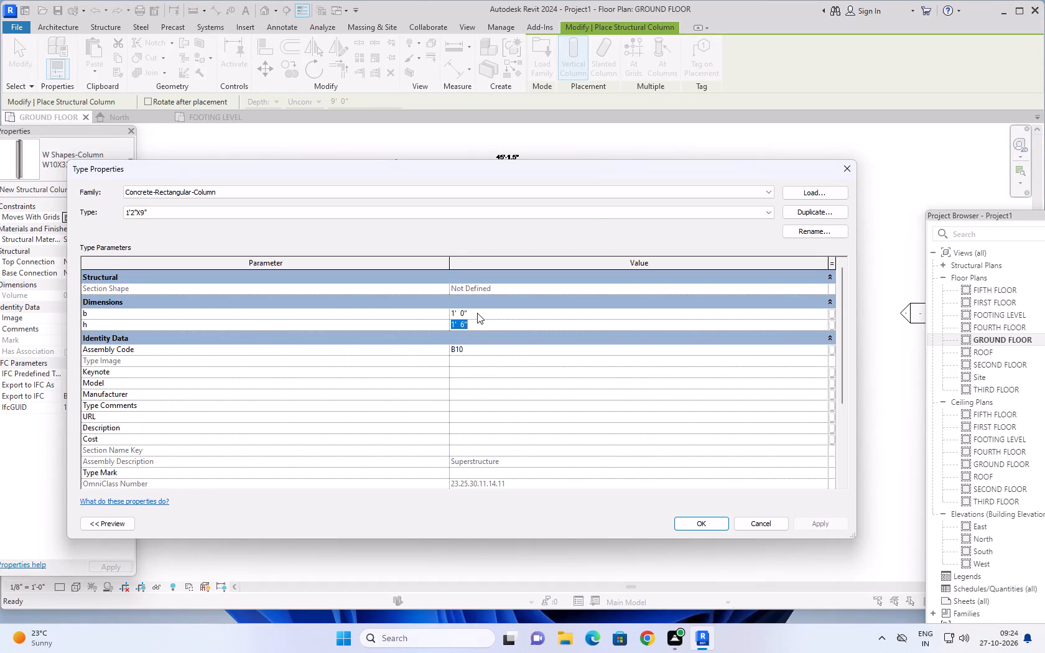
pyautogui.write("1'2")
pyautogui.hotkey('shift', '"')
pyautogui.press('Return')
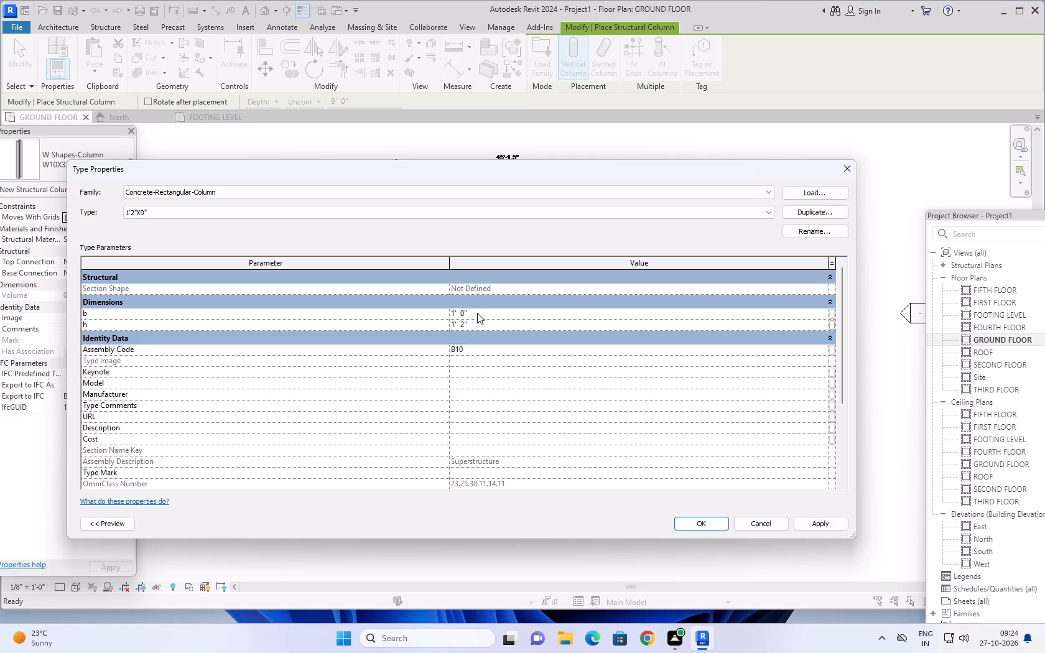
pyautogui.click(476, 314)
pyautogui.write('9"')
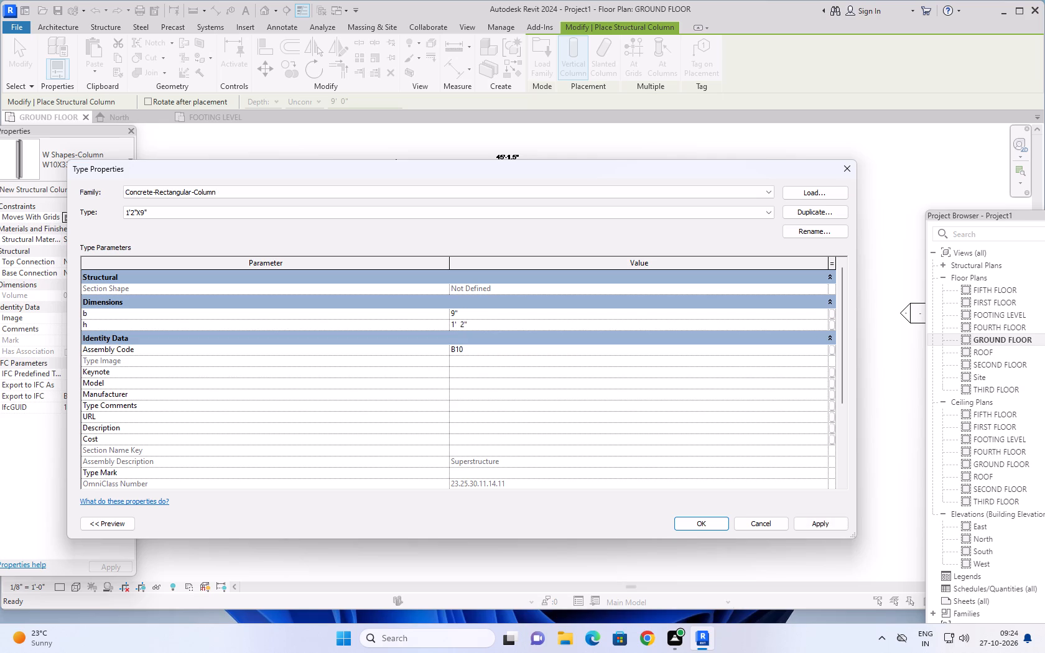
pyautogui.press('Return')
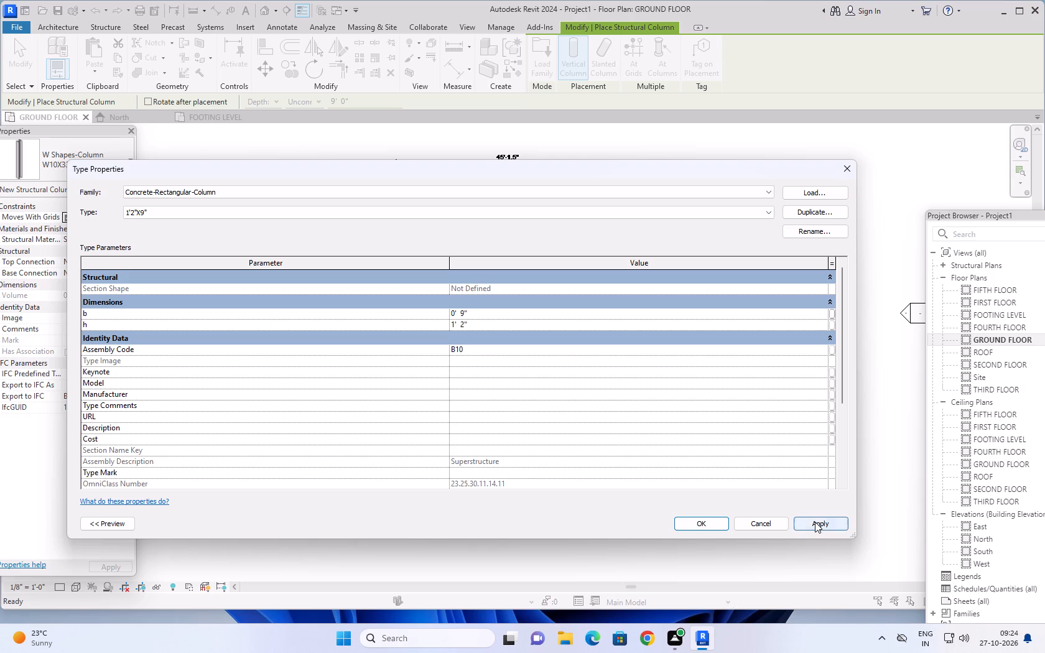
pyautogui.click(815, 522)
pyautogui.click(710, 521)
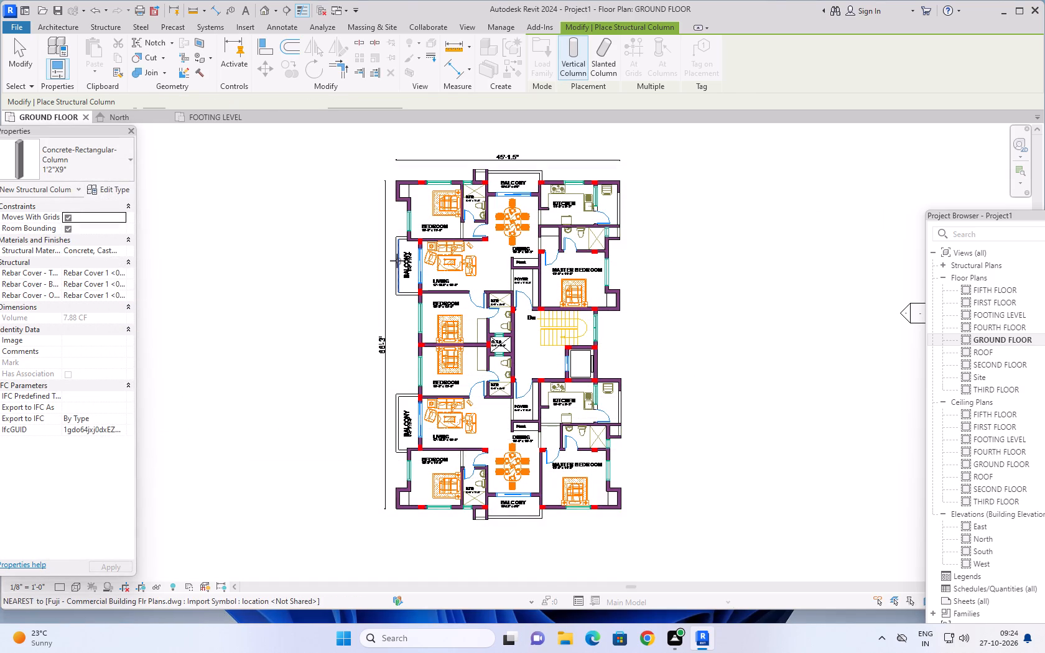
# Rotate the 1'2"X9" column so its long side follows the top wall at the upper-left bedroom's red column mark.
pyautogui.scroll(3, 324, 215)
pyautogui.moveTo(351, 222); pyautogui.dragTo(343, 313, button='middle')
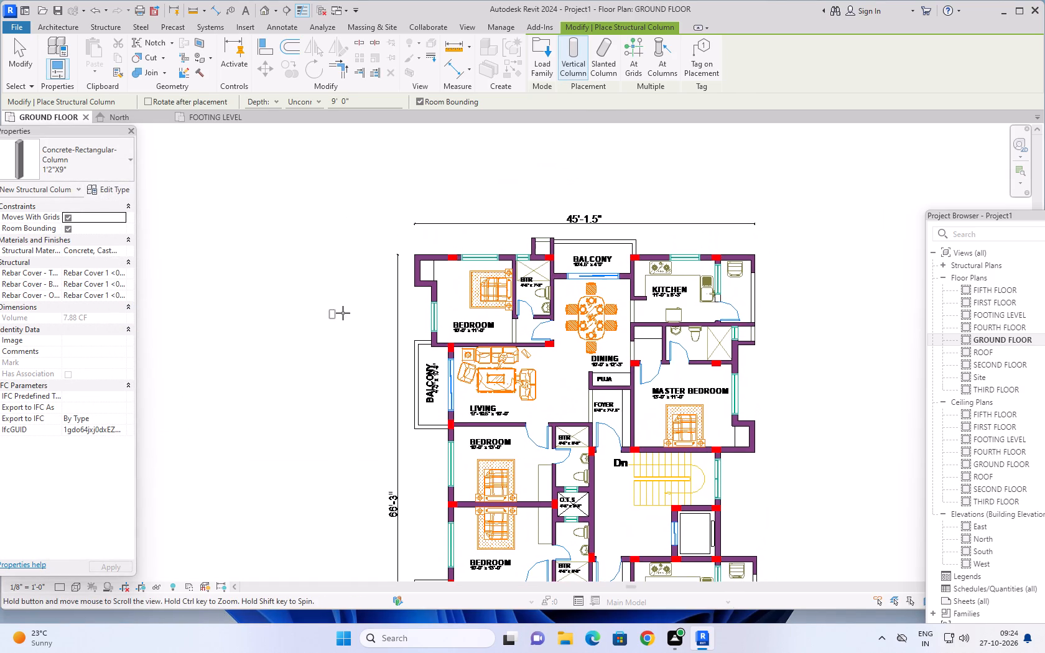
pyautogui.moveTo(343, 313); pyautogui.dragTo(334, 314, button='middle')
pyautogui.scroll(14, 452, 256)
pyautogui.press('space')
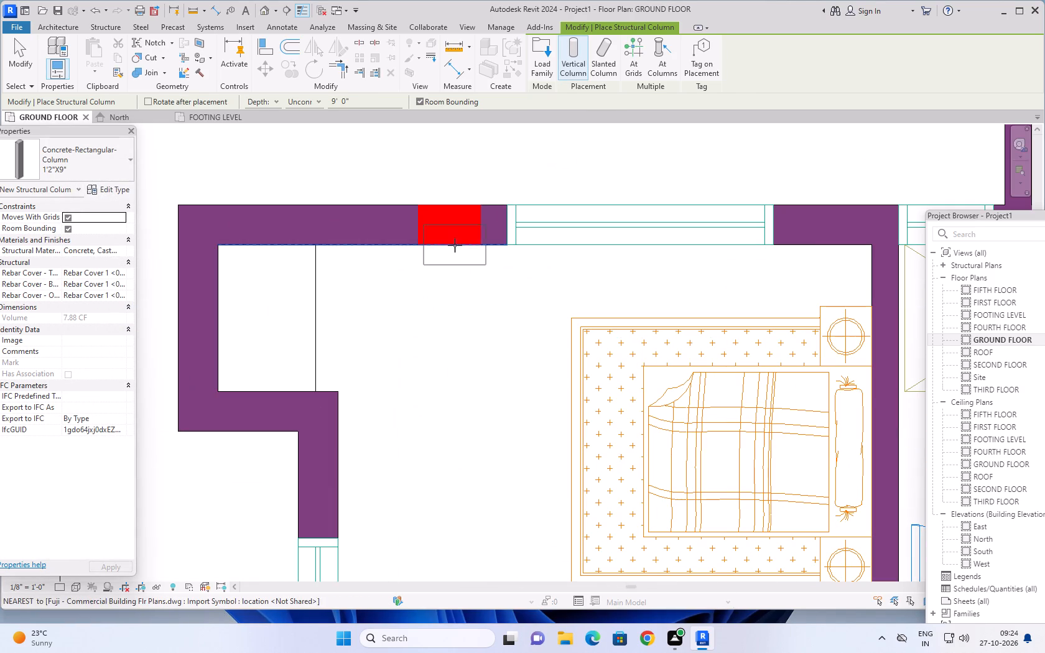
pyautogui.scroll(5, 452, 228)
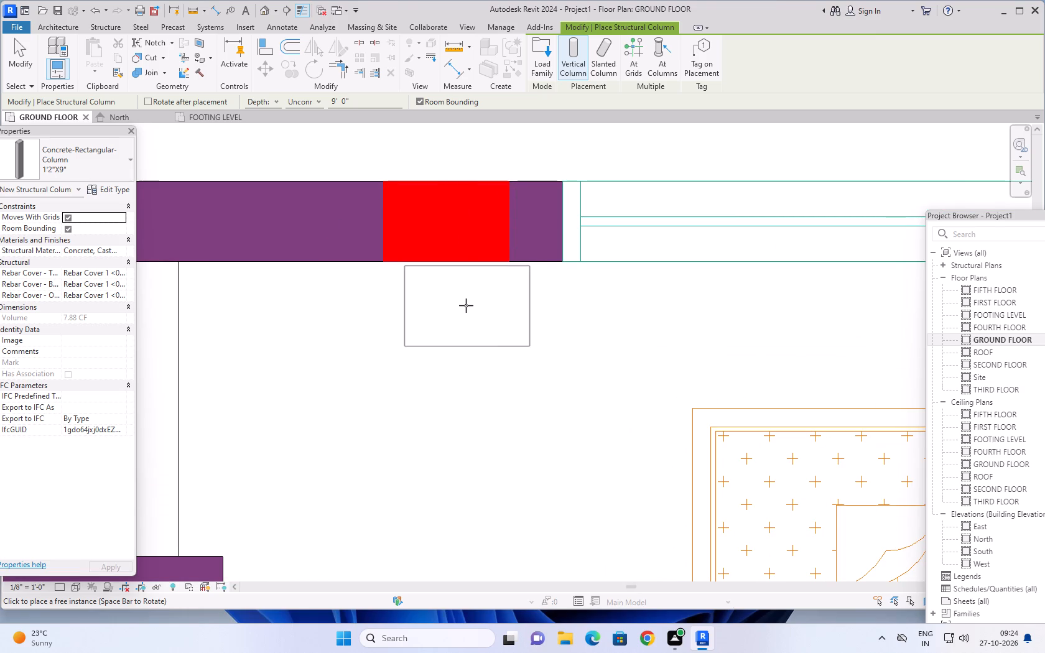
pyautogui.scroll(4, 463, 225)
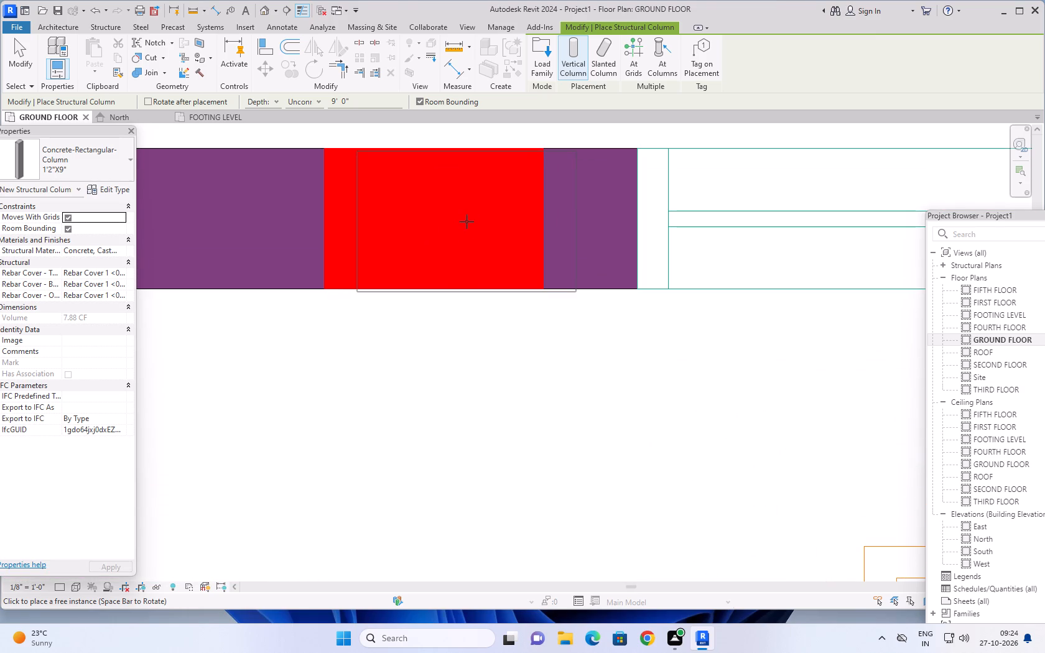
# Examine the red column marks across the GROUND FLOOR CAD plan, from the upper-left bedroom to the staircase and lift.
pyautogui.scroll(-3, 467, 221)
pyautogui.moveTo(477, 238); pyautogui.dragTo(447, 287, button='middle')
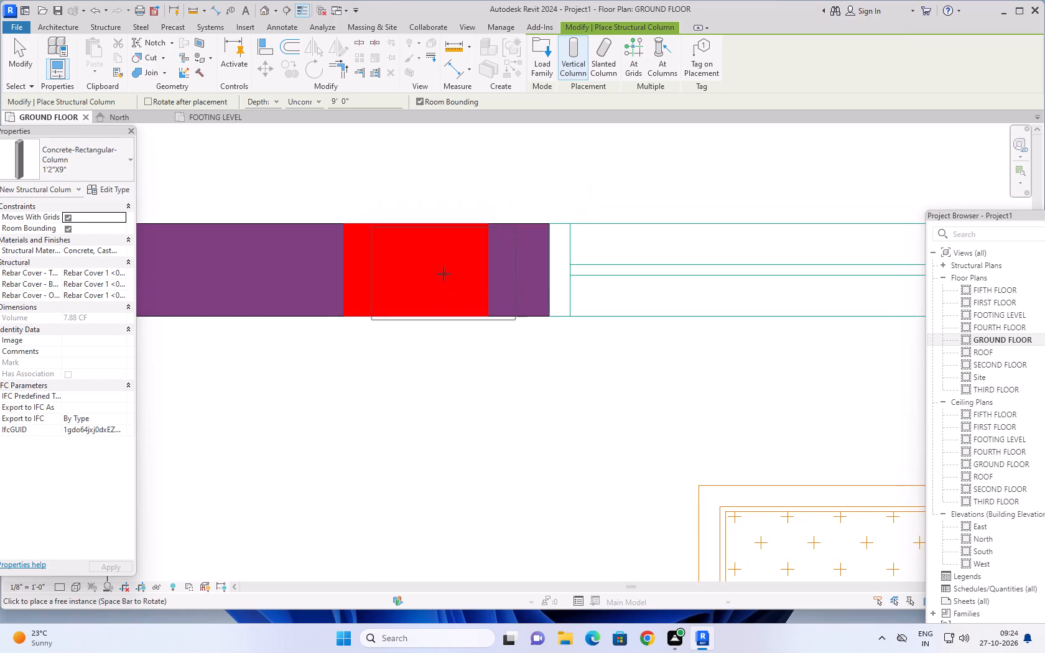
pyautogui.scroll(-1, 433, 272)
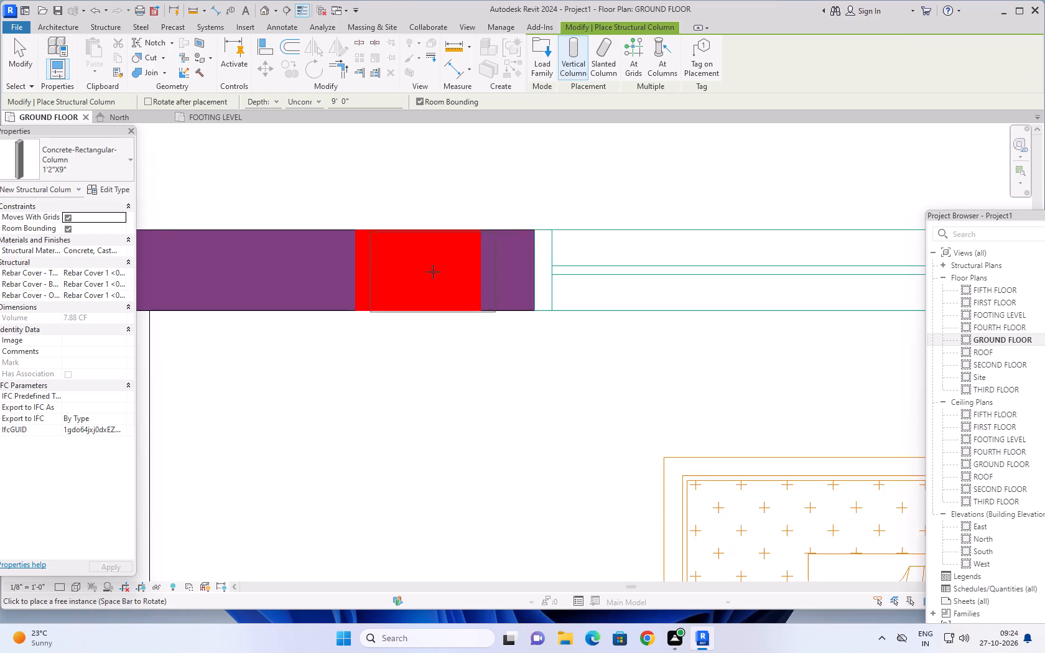
pyautogui.scroll(-9, 433, 272)
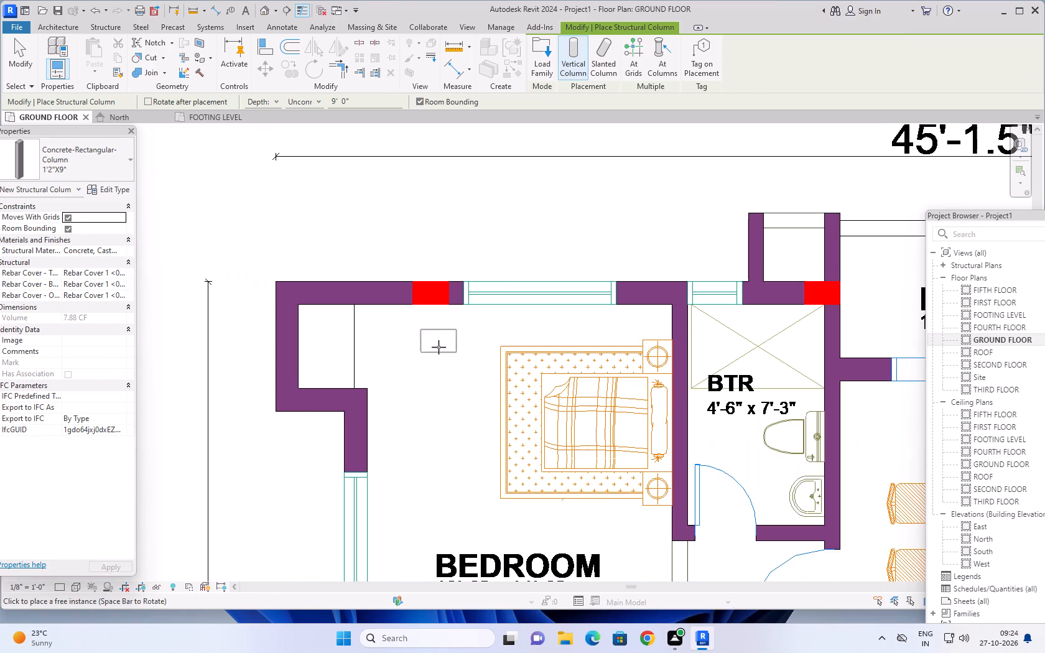
pyautogui.moveTo(439, 350); pyautogui.dragTo(430, 303, button='middle')
pyautogui.scroll(-1, 430, 303)
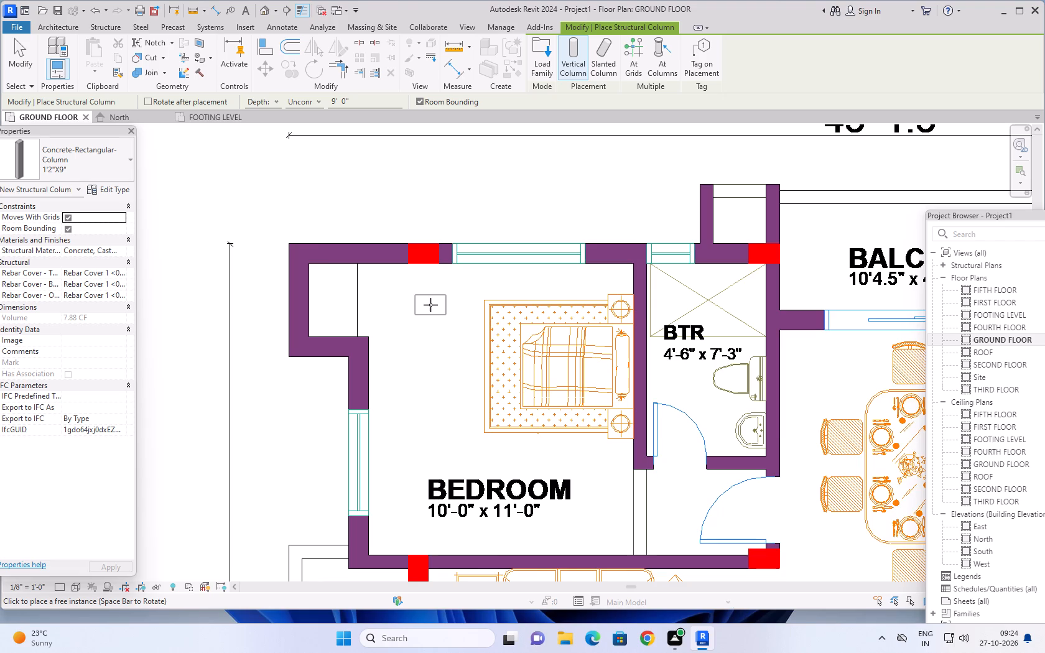
pyautogui.scroll(-4, 430, 305)
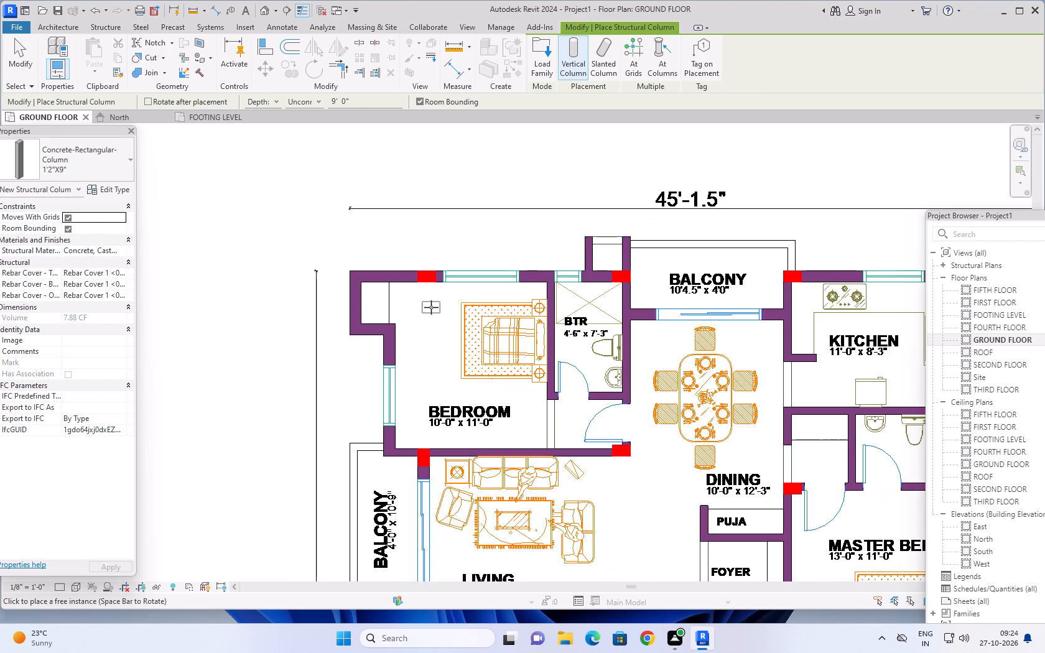
pyautogui.scroll(-2, 432, 307)
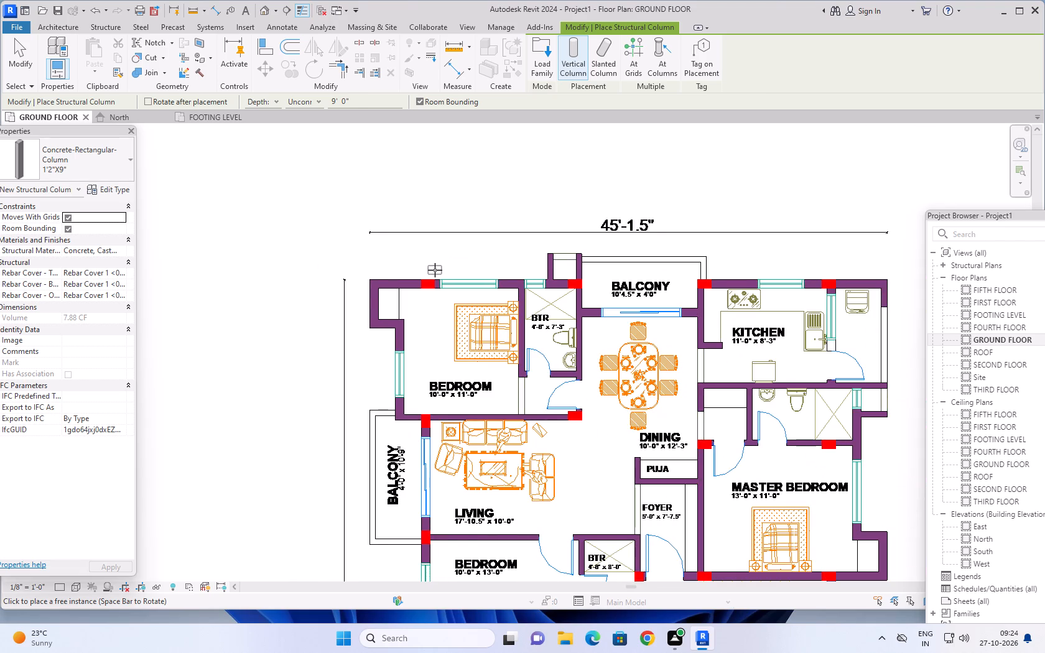
pyautogui.scroll(-1, 435, 270)
pyautogui.scroll(9, 429, 290)
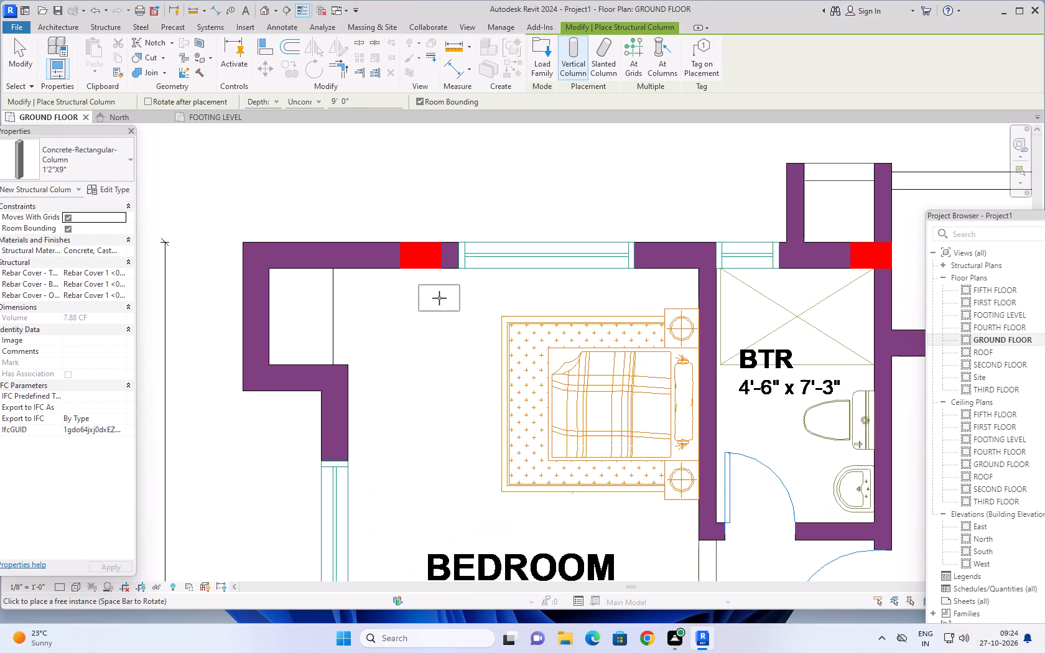
pyautogui.scroll(1, 439, 298)
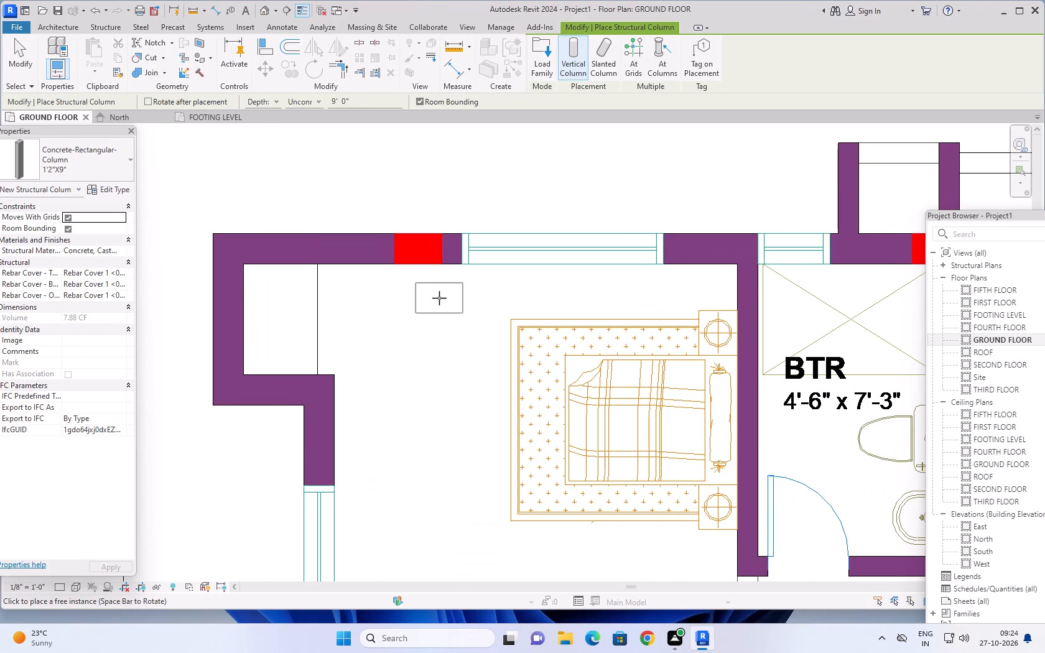
pyautogui.scroll(1, 439, 298)
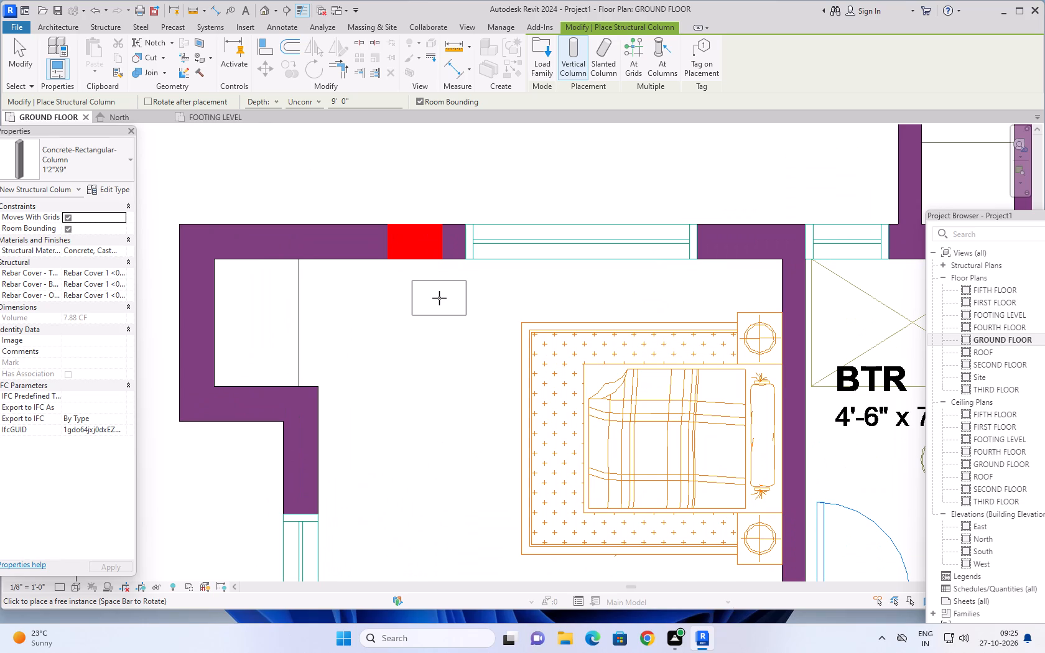
pyautogui.scroll(-4, 439, 298)
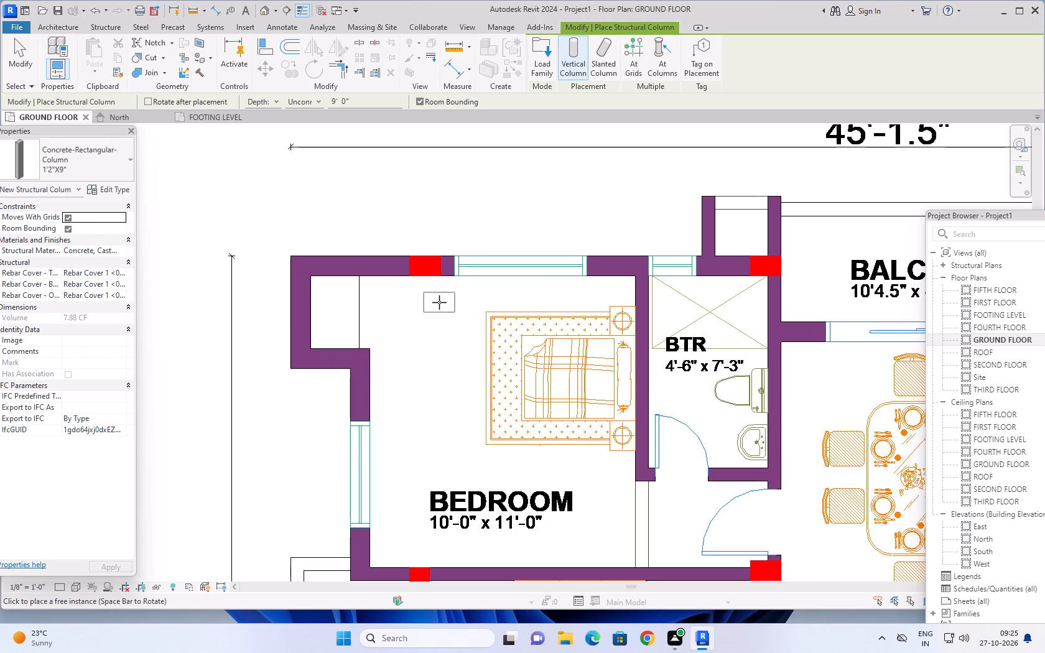
pyautogui.moveTo(437, 329); pyautogui.dragTo(434, 289, button='middle')
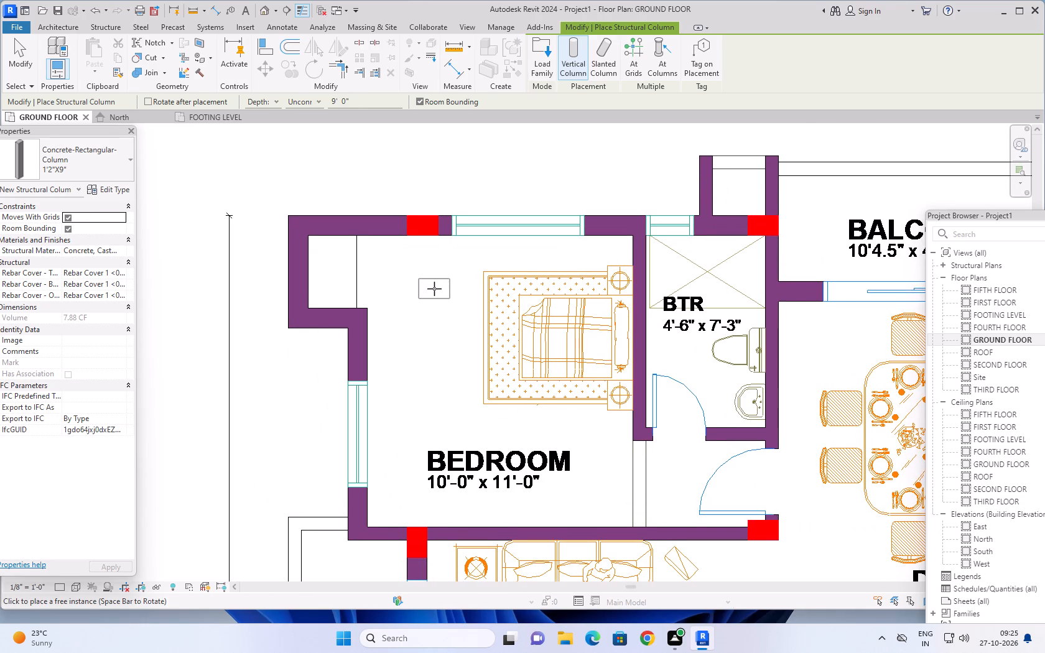
pyautogui.scroll(-6, 434, 293)
pyautogui.moveTo(434, 305); pyautogui.dragTo(414, 257, button='middle')
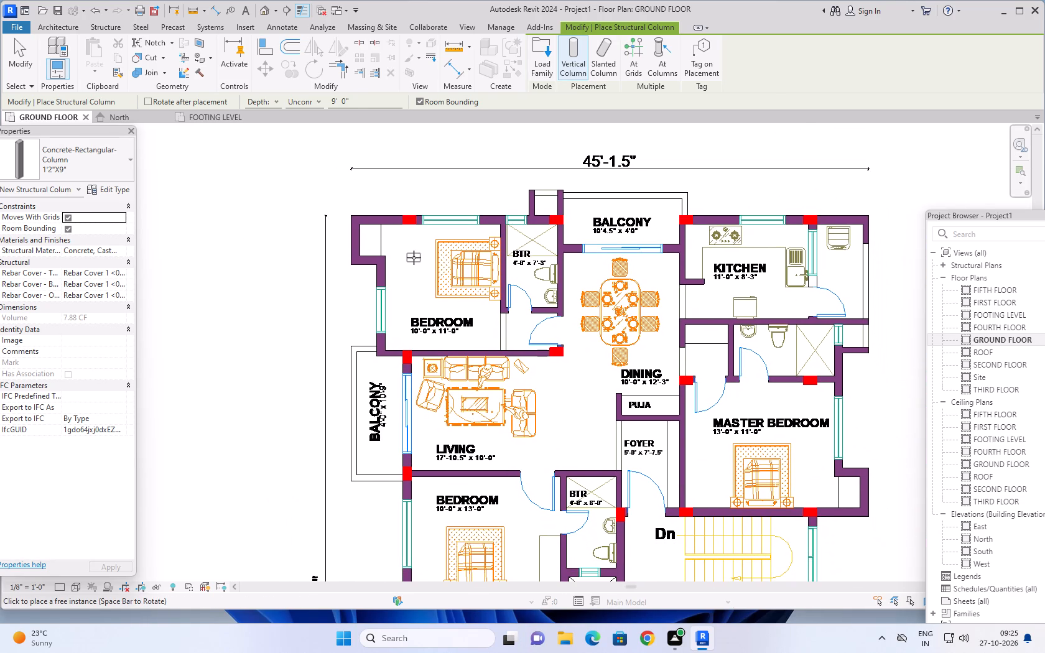
pyautogui.scroll(-2, 414, 260)
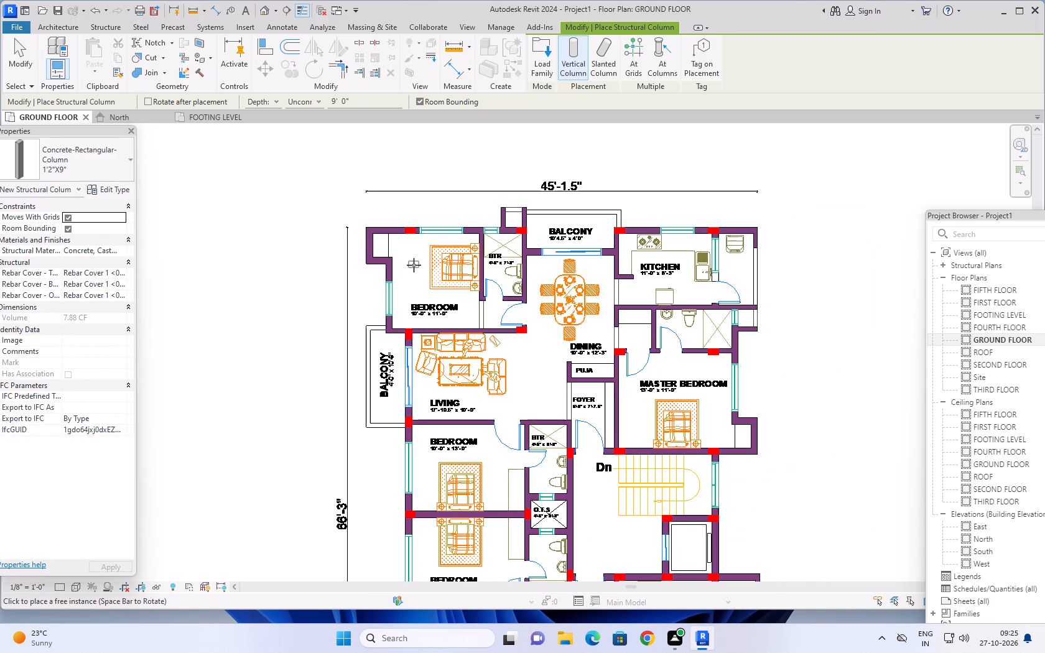
pyautogui.moveTo(414, 266); pyautogui.dragTo(403, 225, button='middle')
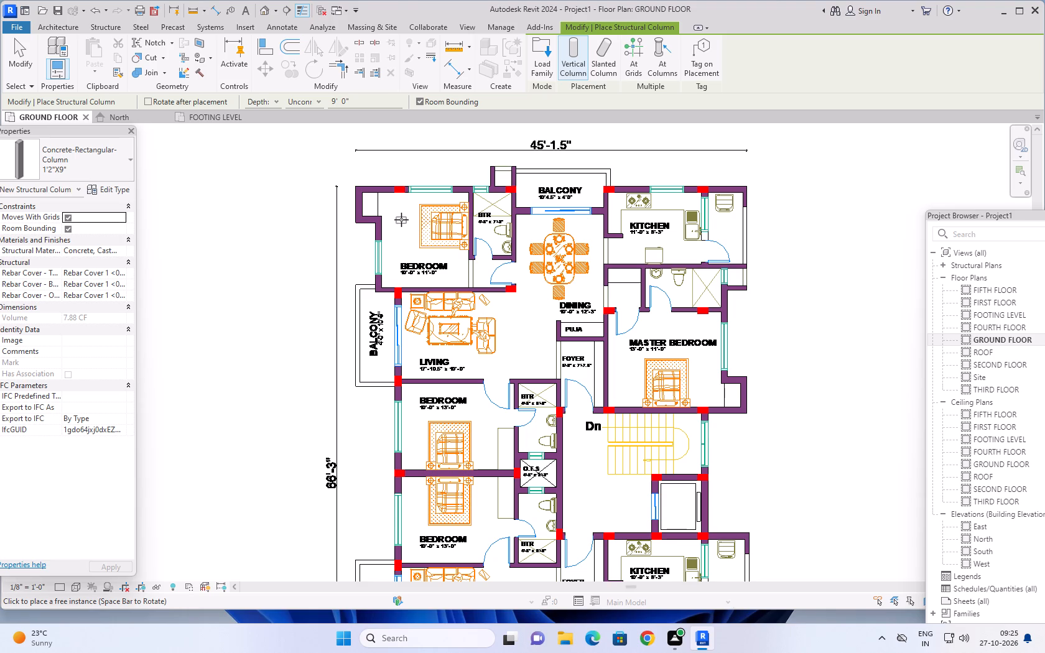
# Place the 1'2"X9" column at the red mark in the top wall of the upper-left bedroom.
pyautogui.scroll(2, 397, 210)
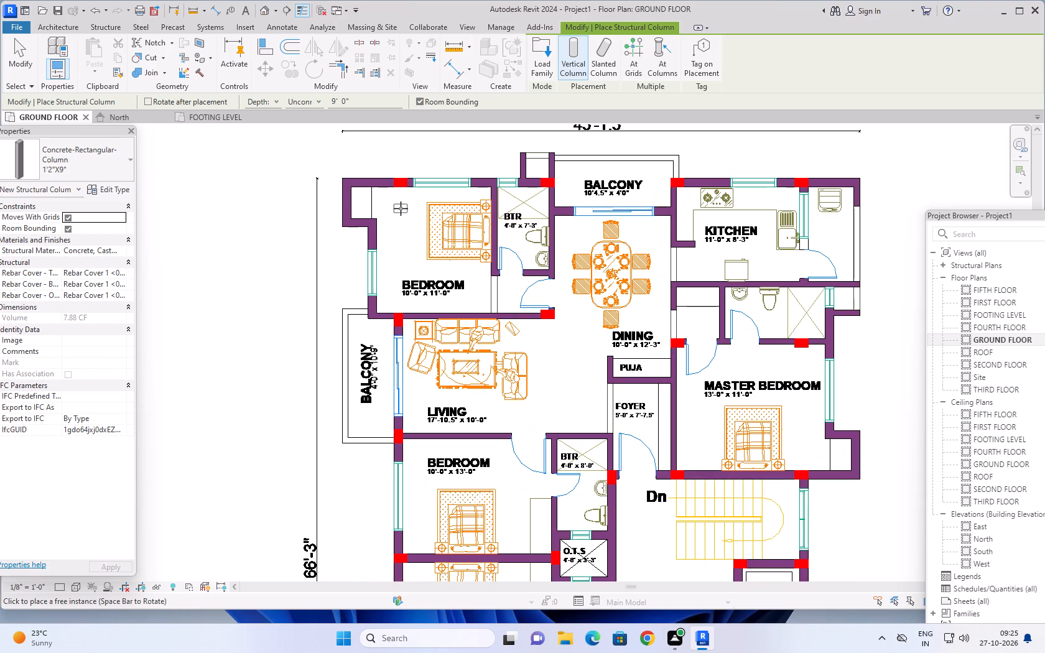
pyautogui.scroll(2, 401, 208)
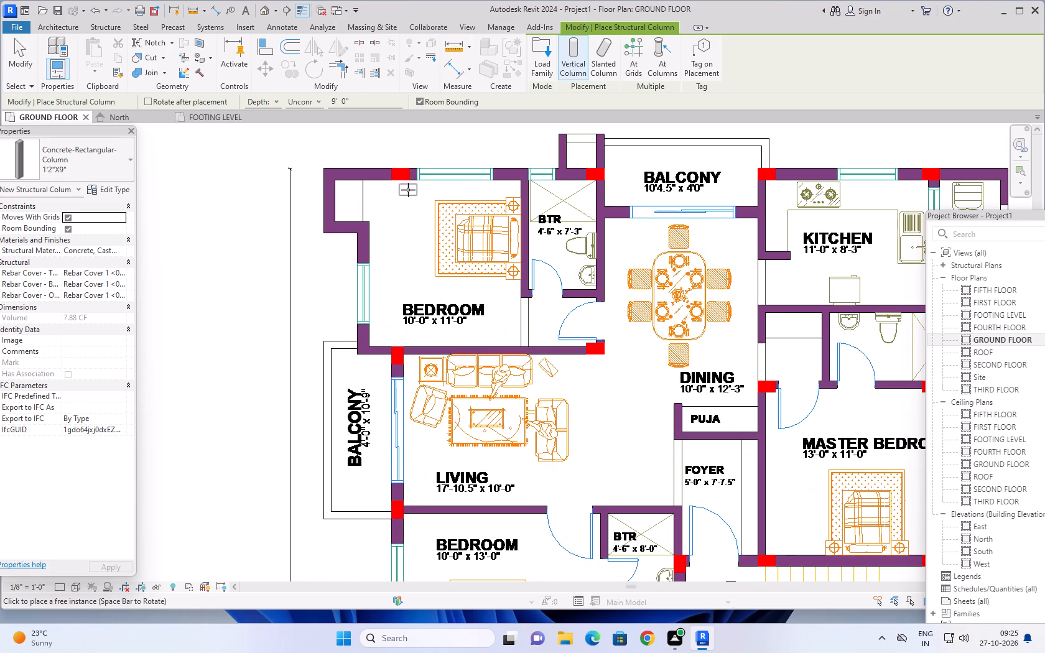
pyautogui.scroll(9, 397, 171)
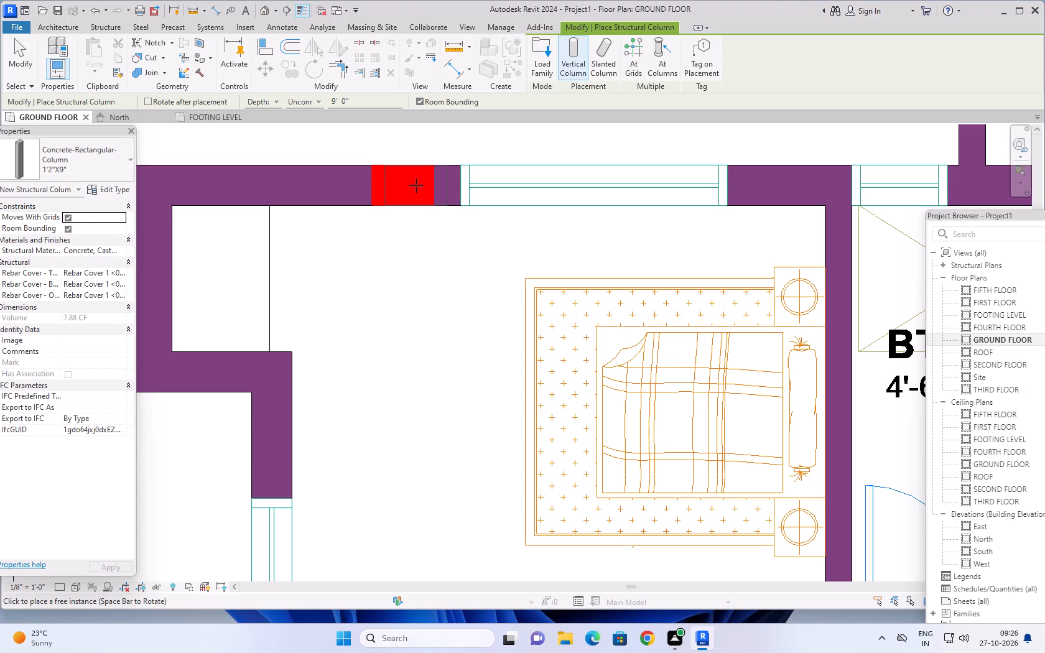
pyautogui.click(416, 185)
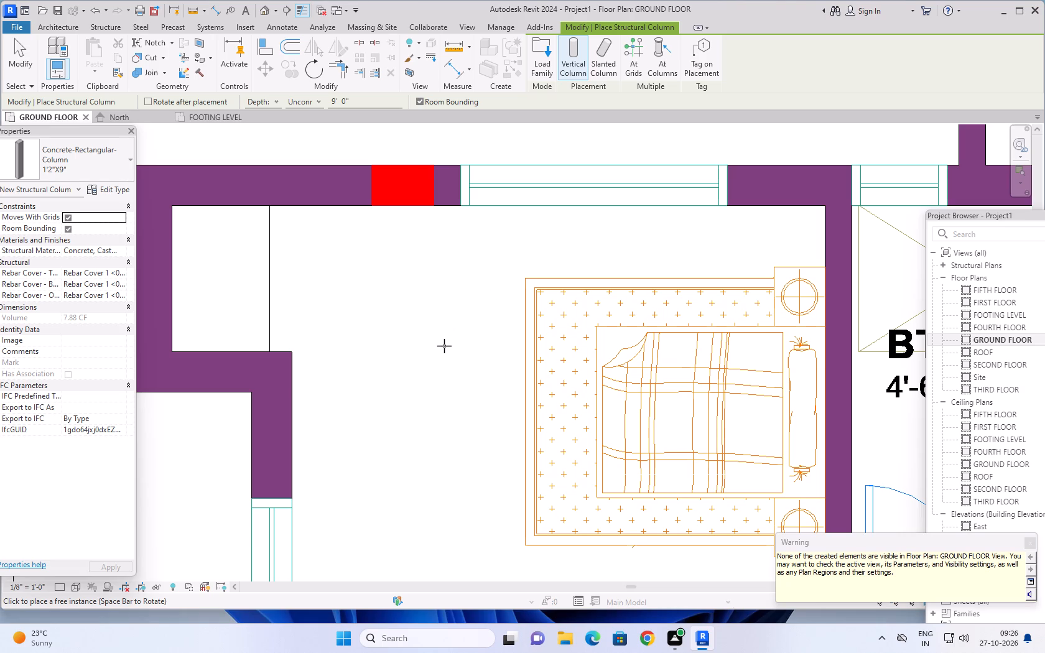
# Examine the GROUND FLOOR view's model category visibility with both Architecture and Structure categories listed.
pyautogui.write('VG')
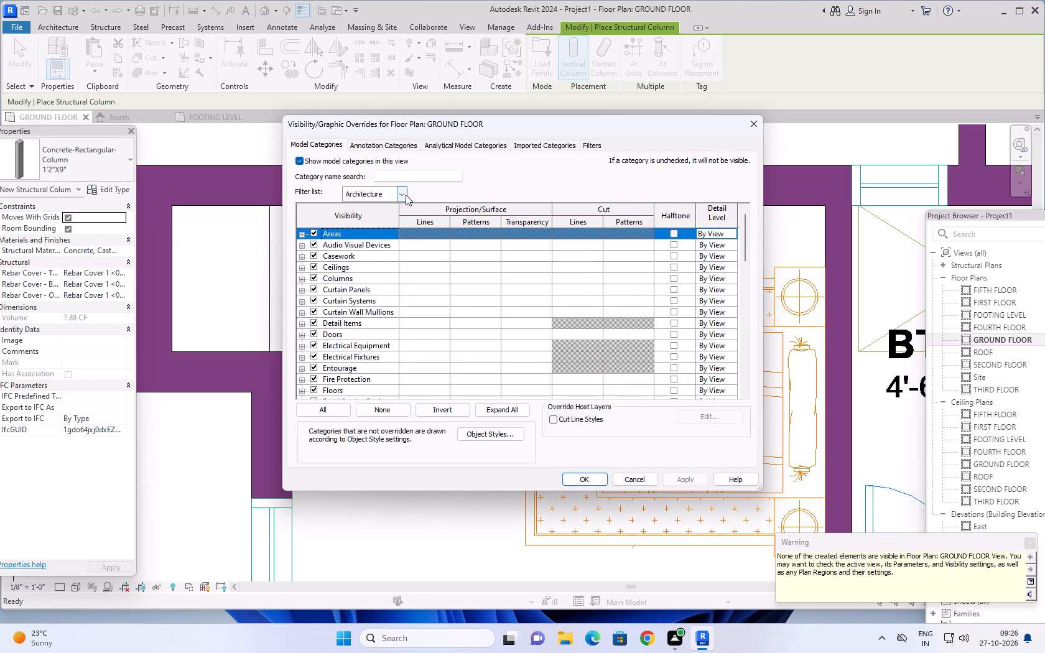
pyautogui.click(403, 193)
pyautogui.click(348, 216)
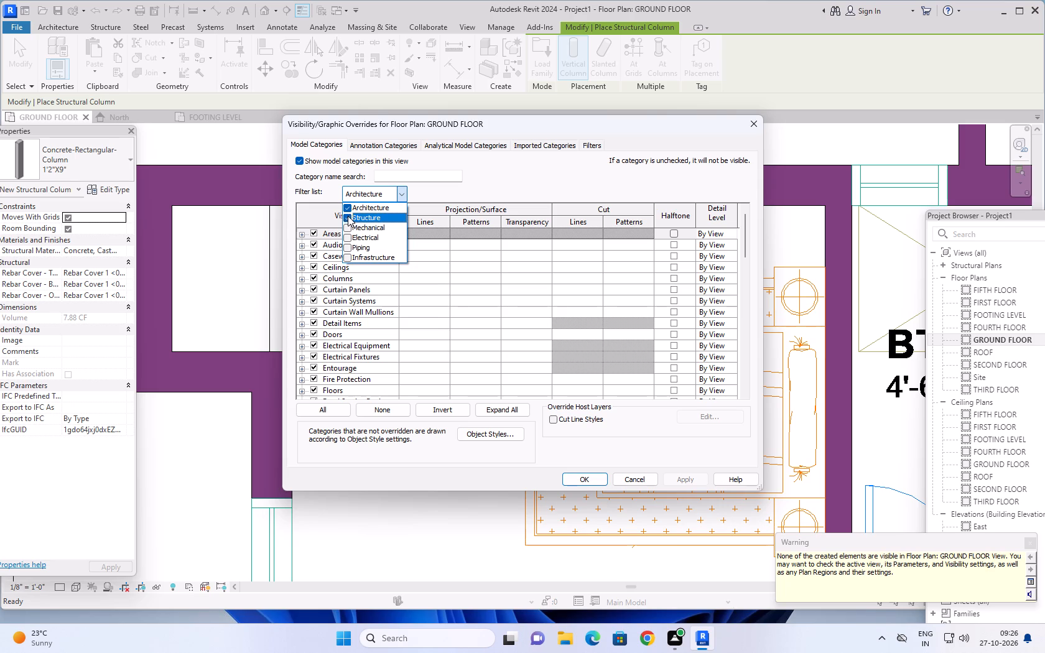
pyautogui.click(582, 475)
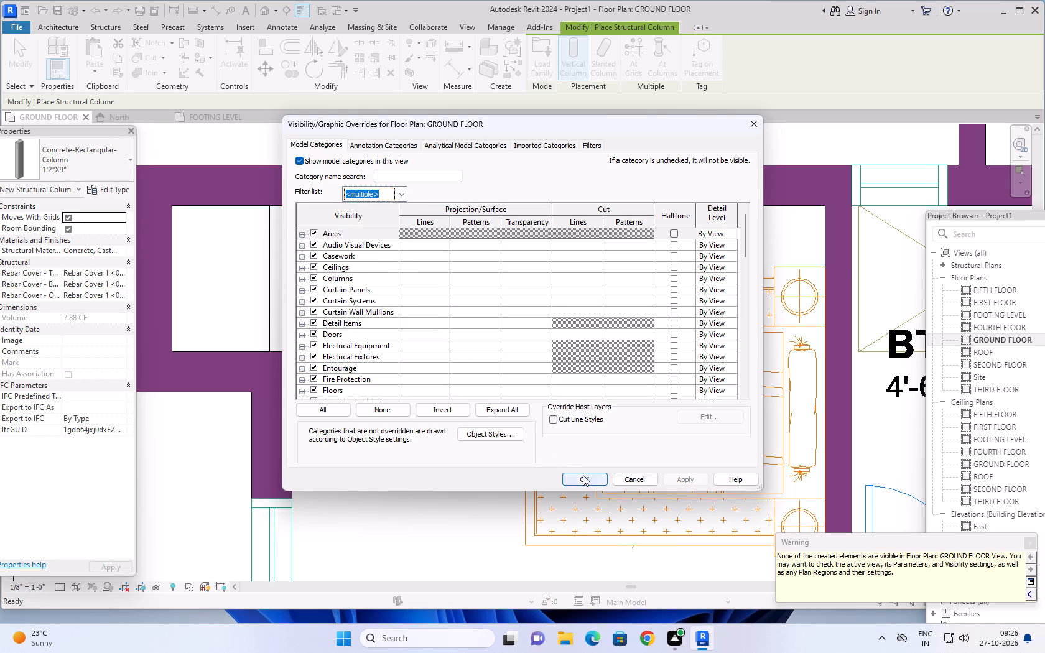
pyautogui.scroll(-6, 327, 261)
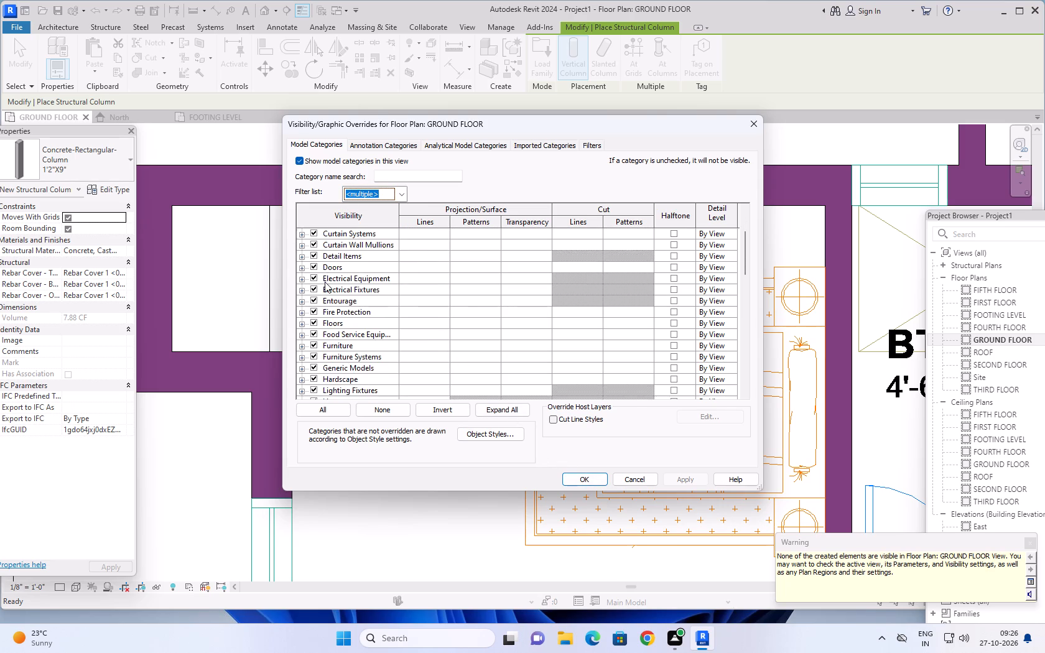
pyautogui.scroll(-12, 323, 288)
pyautogui.scroll(11, 321, 294)
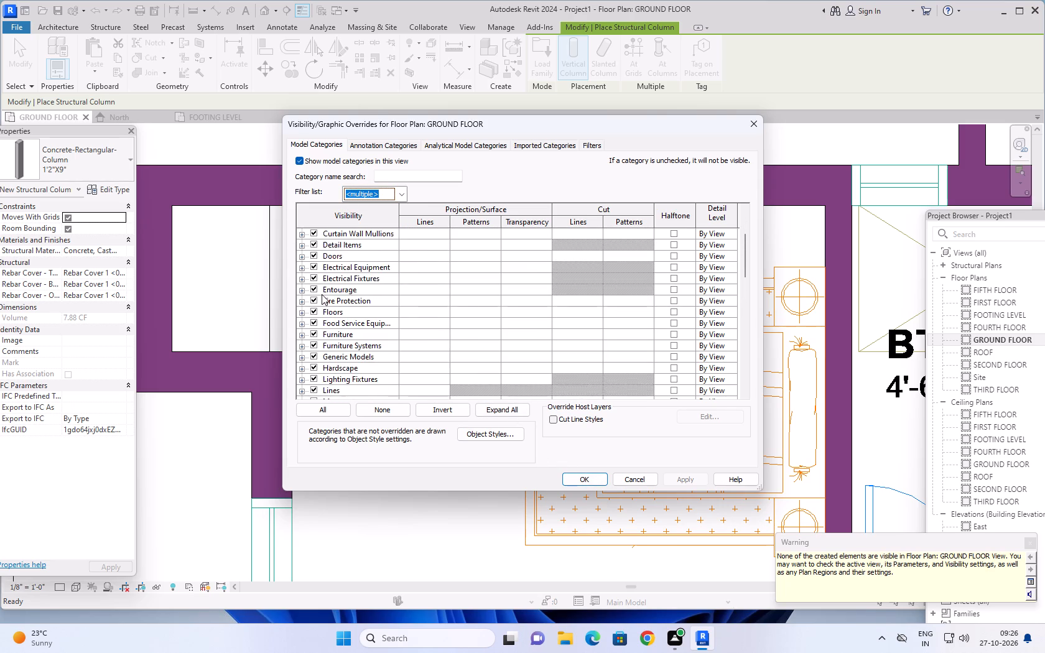
pyautogui.scroll(14, 323, 294)
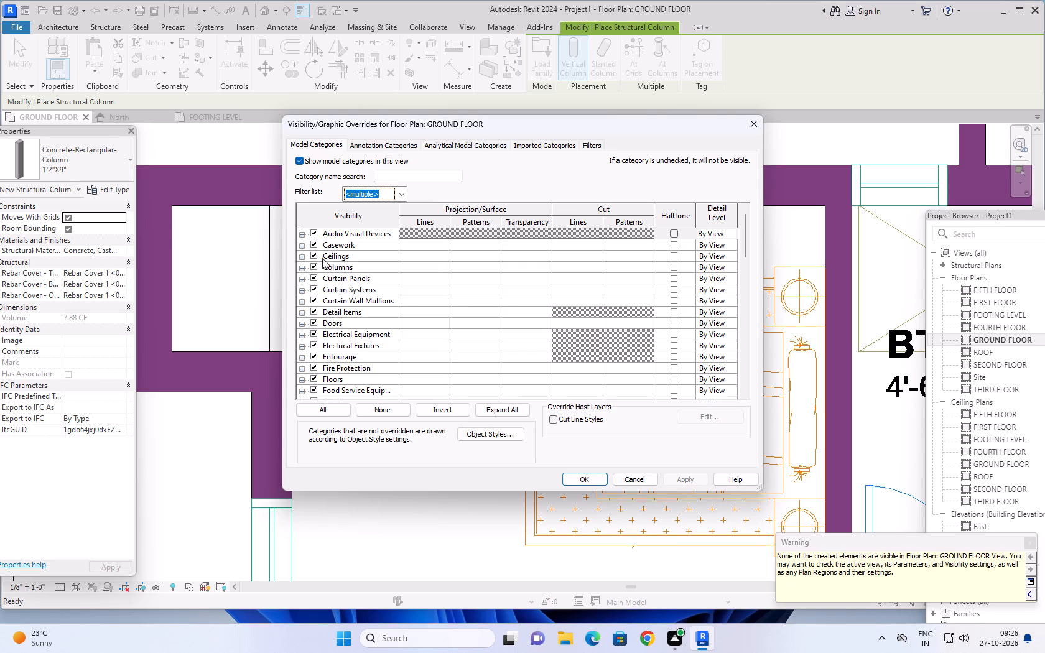
# List only the Structure model categories and examine their visibility from Audio Visual Devices through Structural Columns to Walls.
pyautogui.click(401, 194)
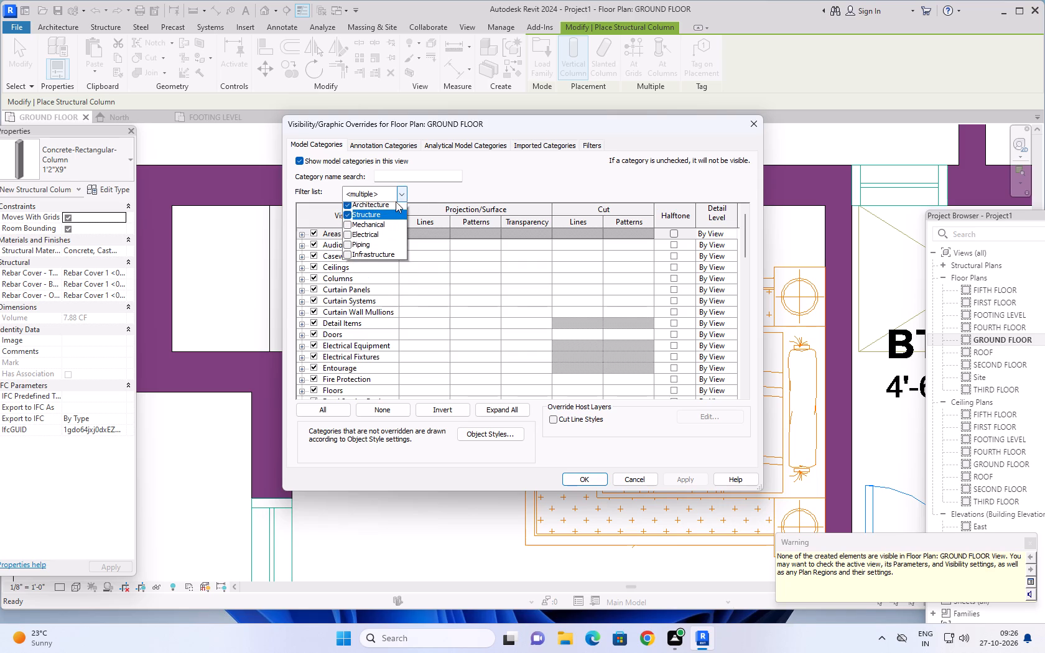
pyautogui.click(346, 206)
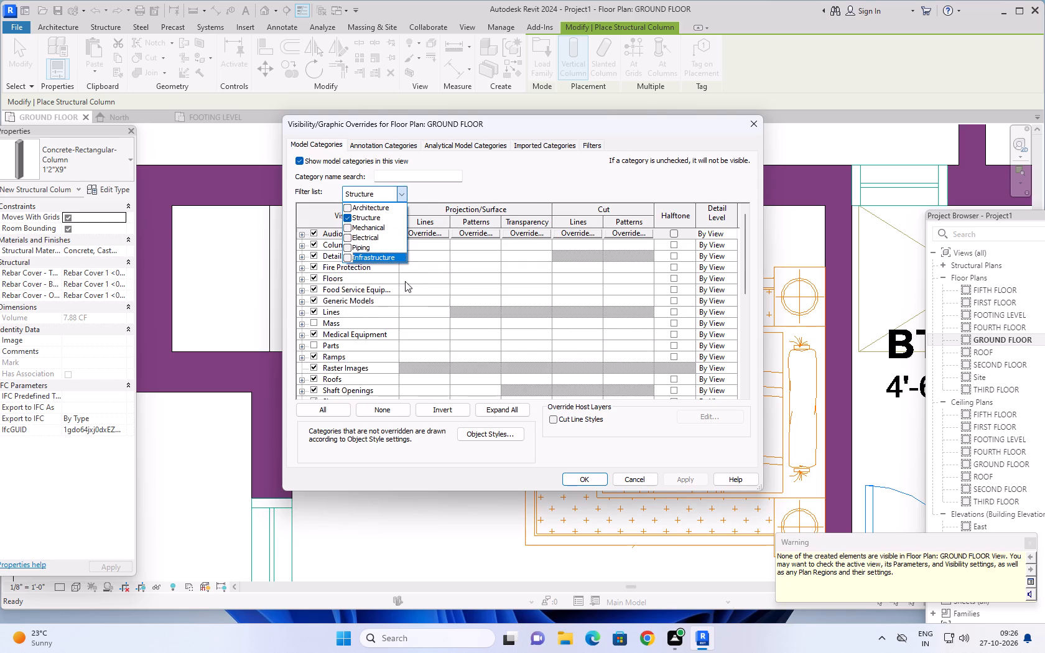
pyautogui.click(593, 473)
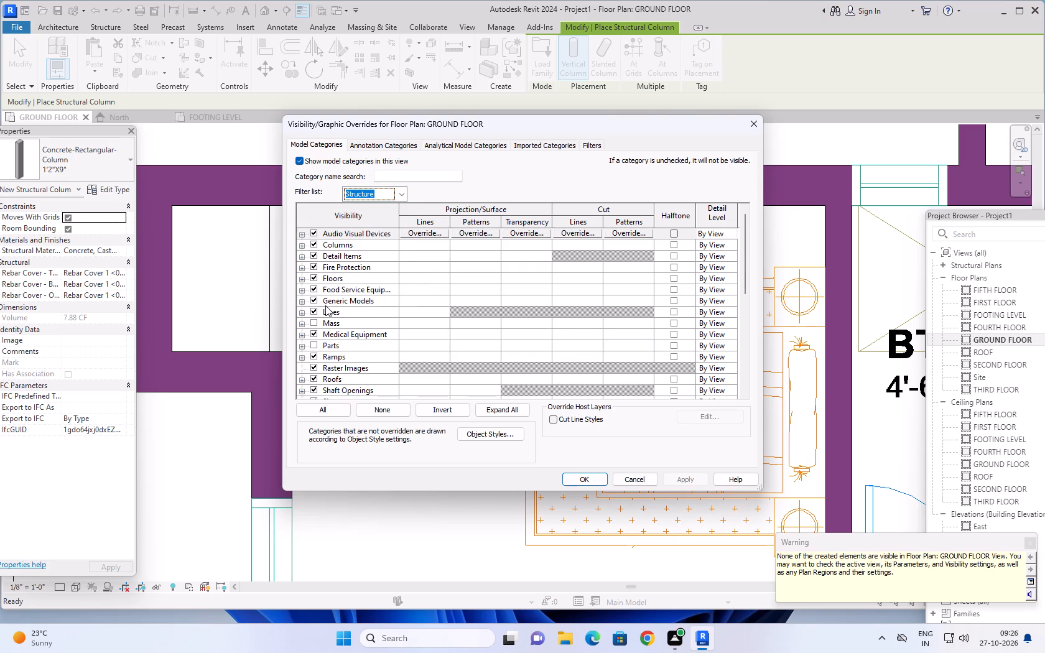
pyautogui.scroll(4, 327, 278)
pyautogui.scroll(-3, 315, 254)
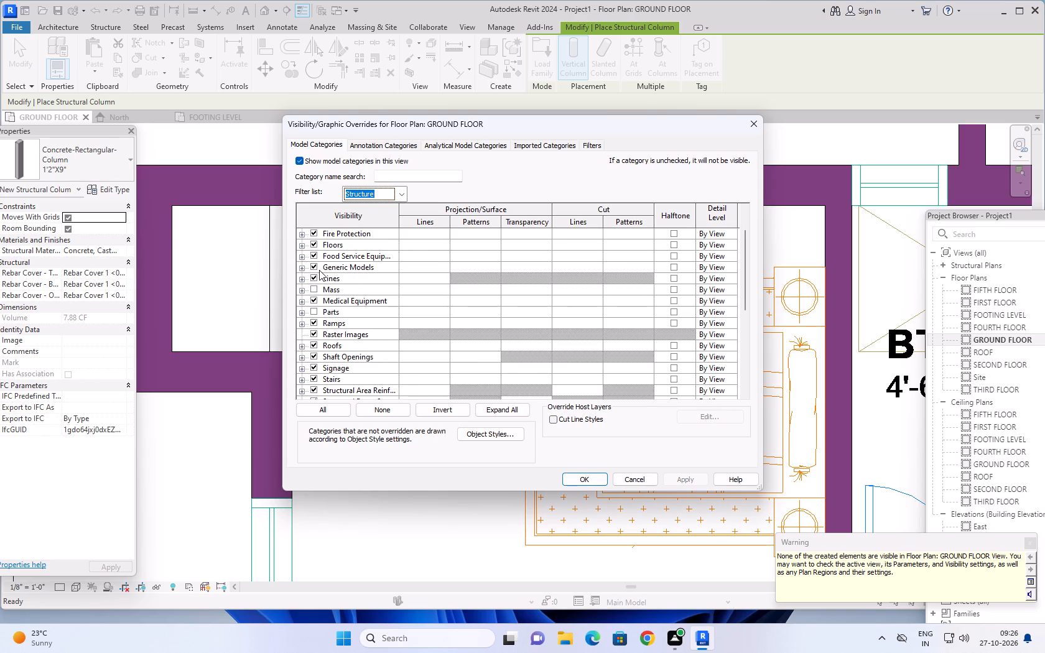
pyautogui.scroll(-5, 327, 272)
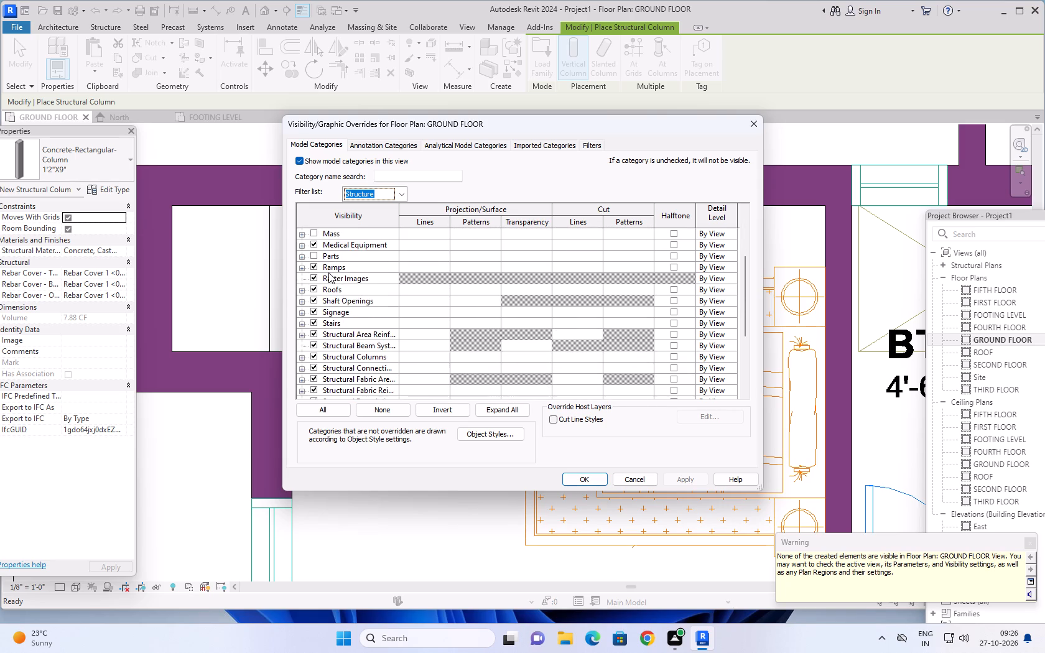
pyautogui.scroll(-13, 328, 272)
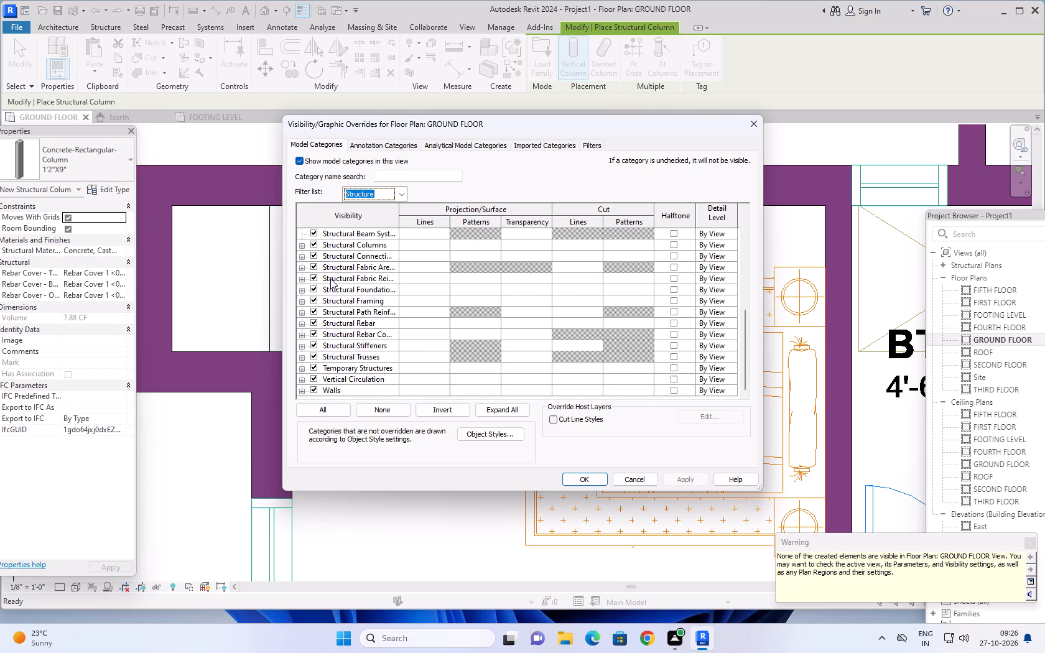
pyautogui.scroll(-6, 330, 279)
pyautogui.scroll(12, 330, 279)
pyautogui.scroll(9, 333, 279)
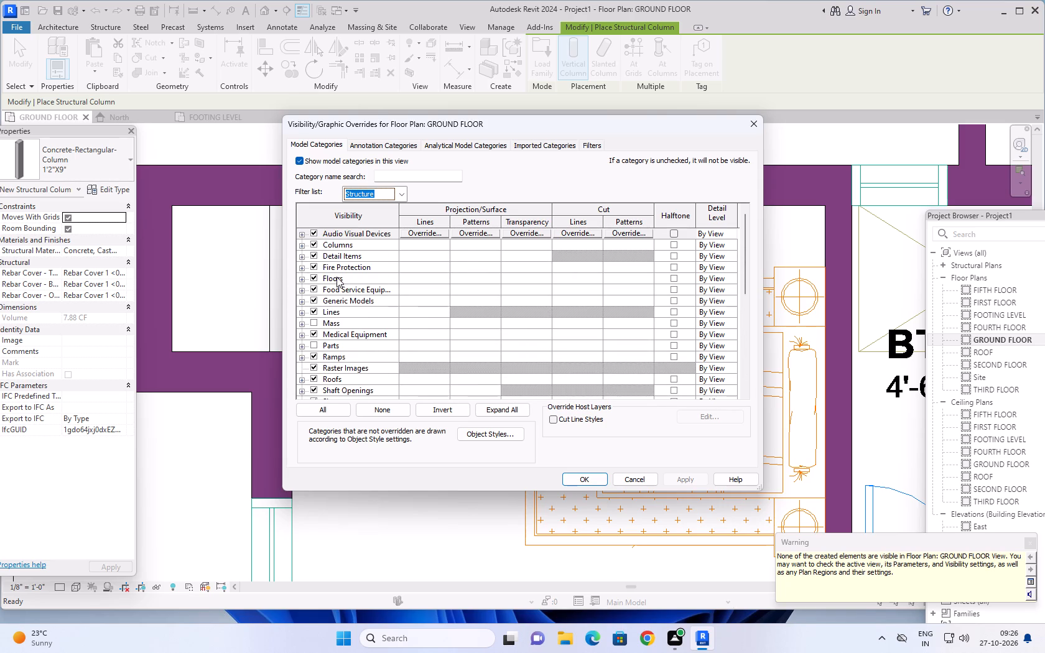
pyautogui.scroll(8, 337, 277)
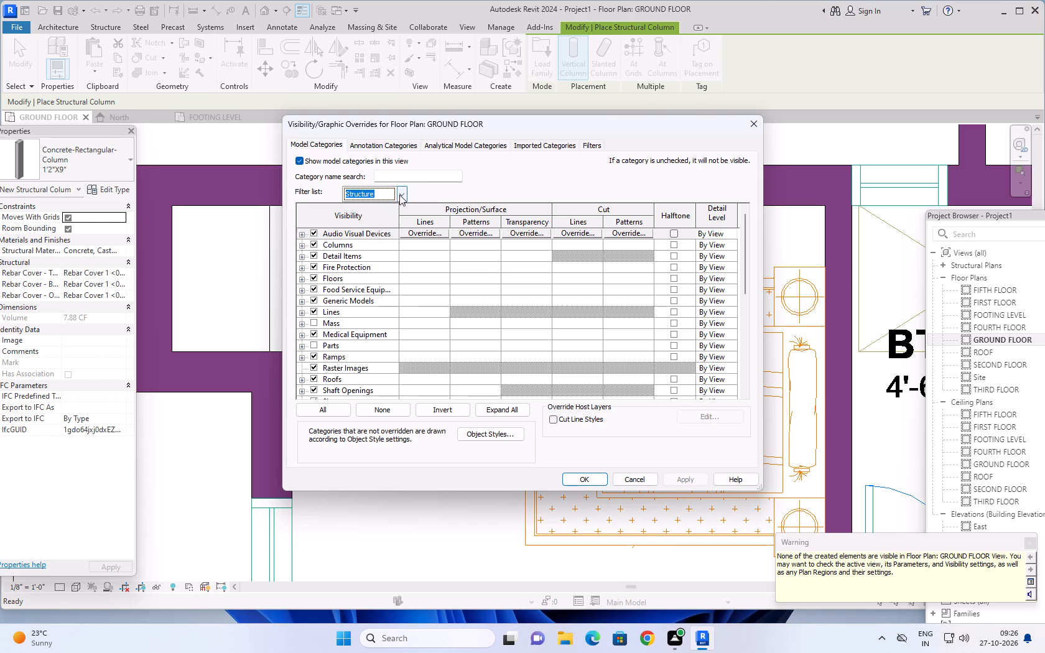
# List only the Architecture model categories and turn on Topography visibility for the GROUND FLOOR plan.
pyautogui.click(399, 195)
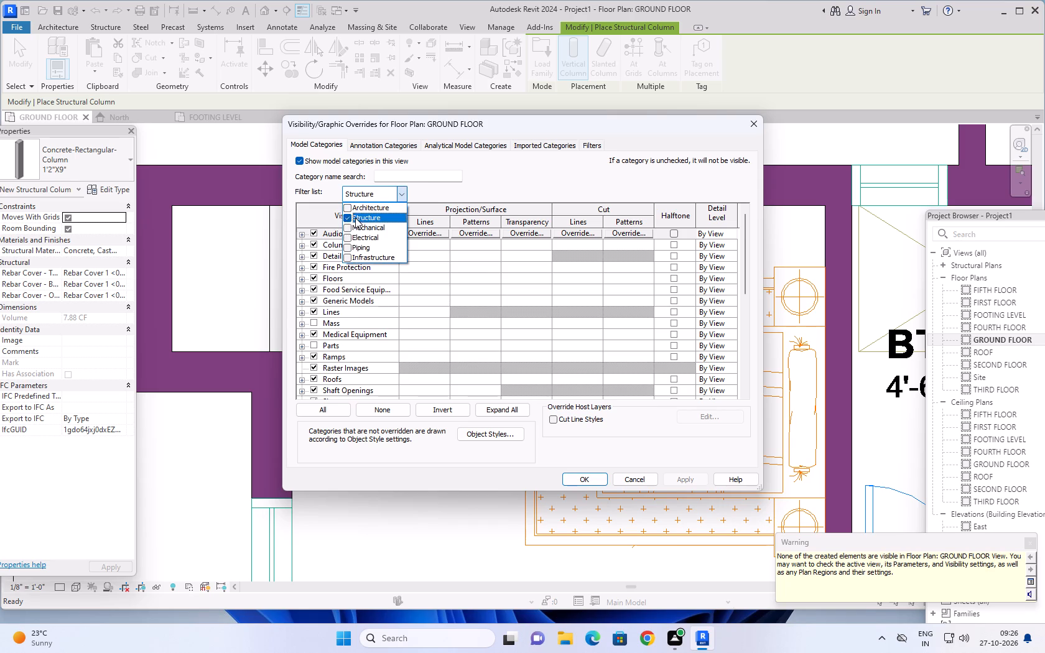
pyautogui.click(349, 206)
pyautogui.click(348, 215)
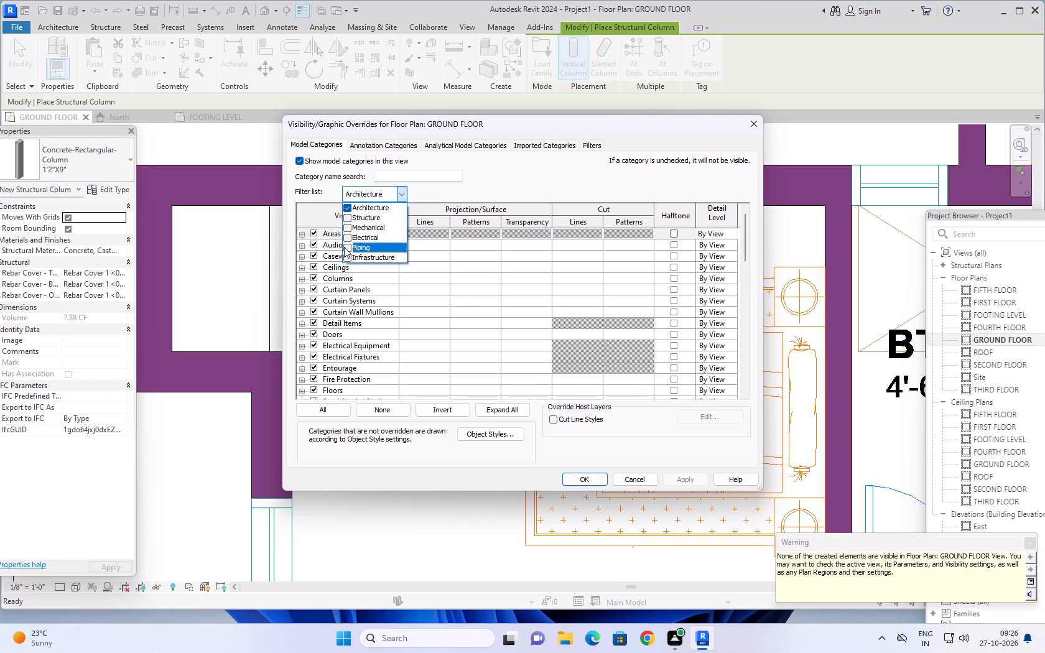
pyautogui.click(578, 476)
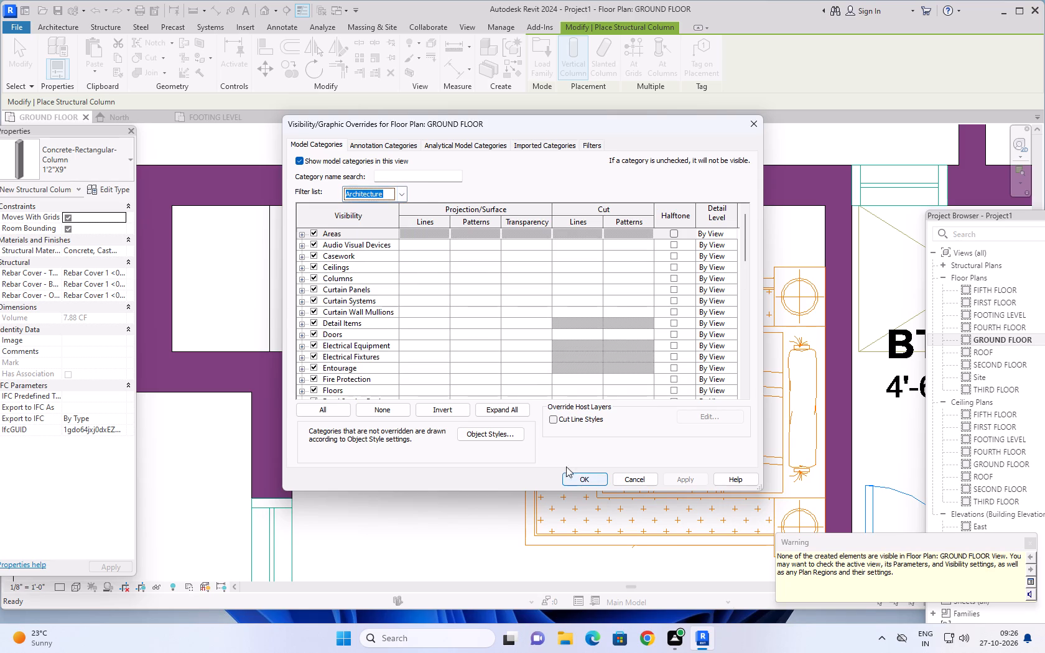
pyautogui.scroll(-1, 331, 262)
pyautogui.scroll(4, 331, 263)
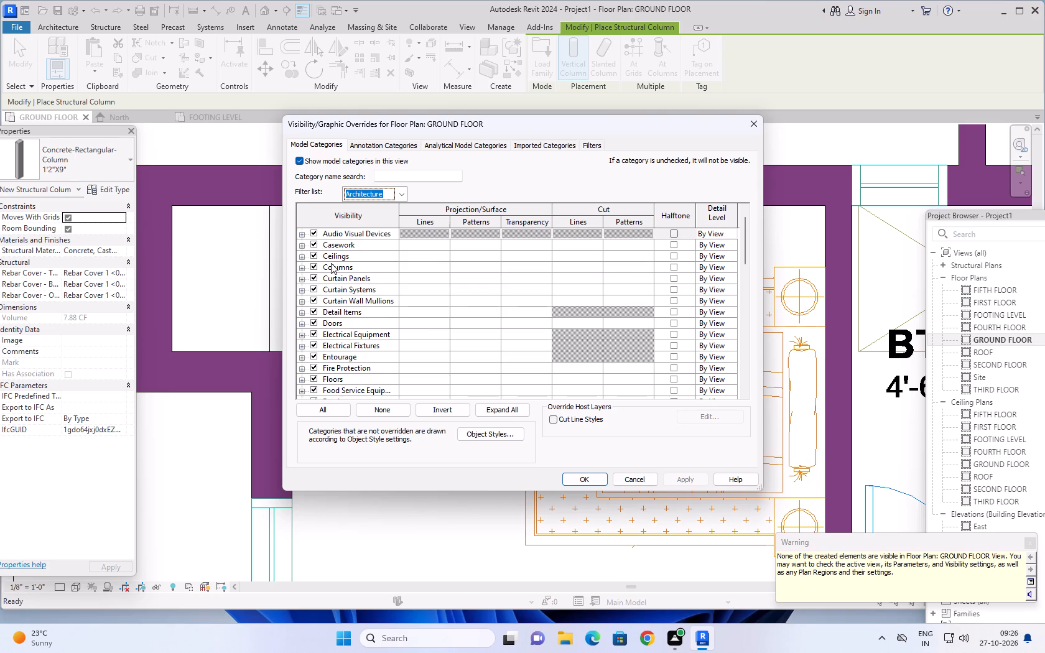
pyautogui.scroll(-9, 331, 263)
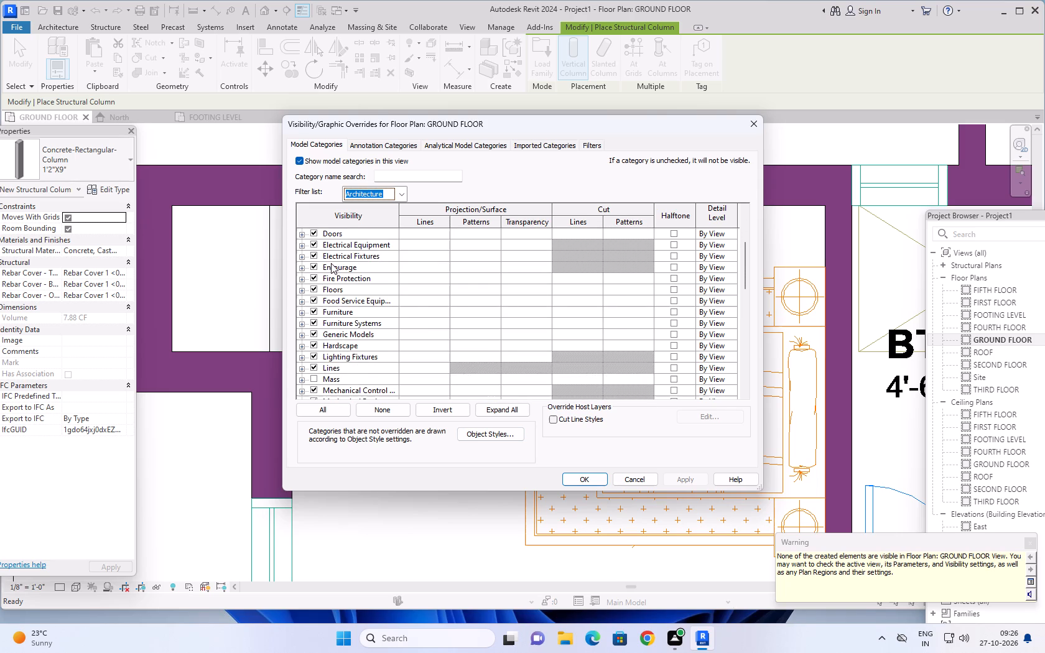
pyautogui.scroll(-8, 331, 263)
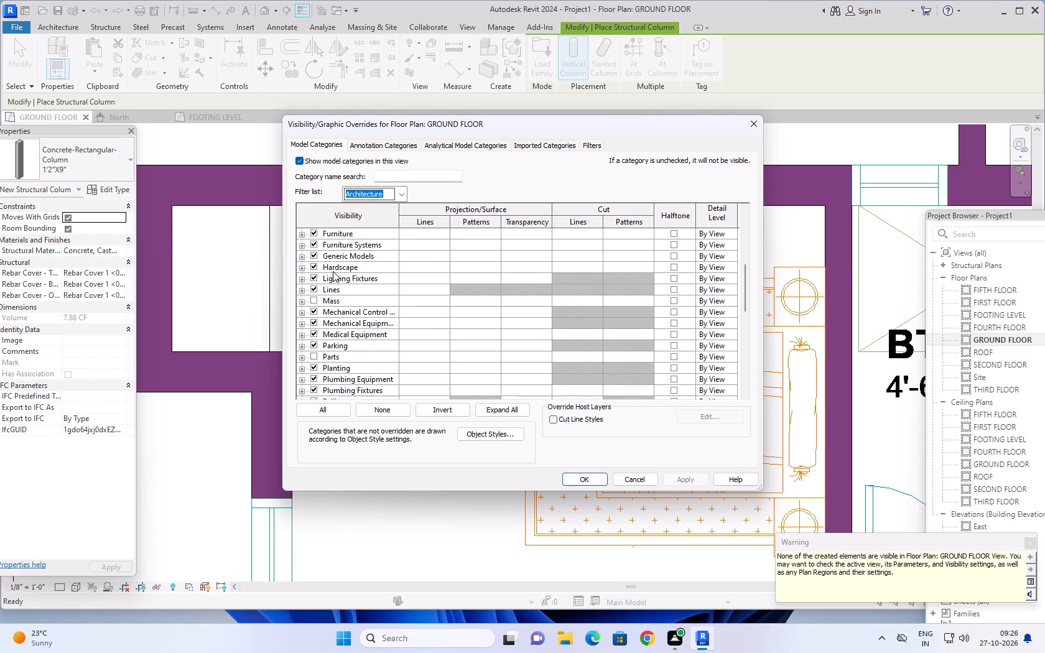
pyautogui.scroll(-17, 333, 271)
pyautogui.scroll(-4, 333, 272)
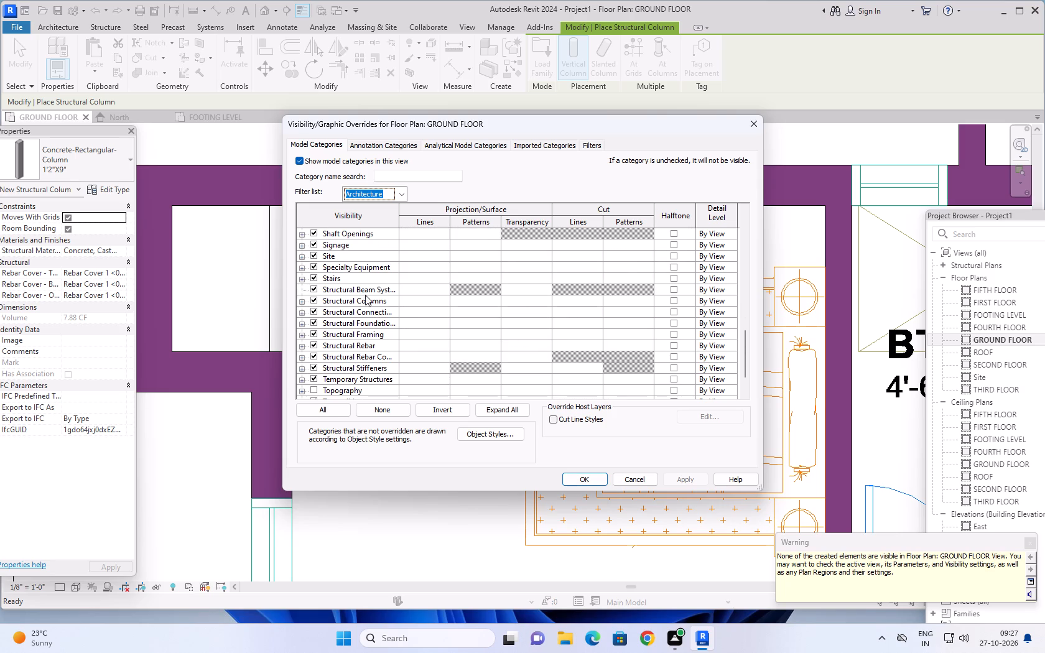
pyautogui.scroll(-7, 362, 290)
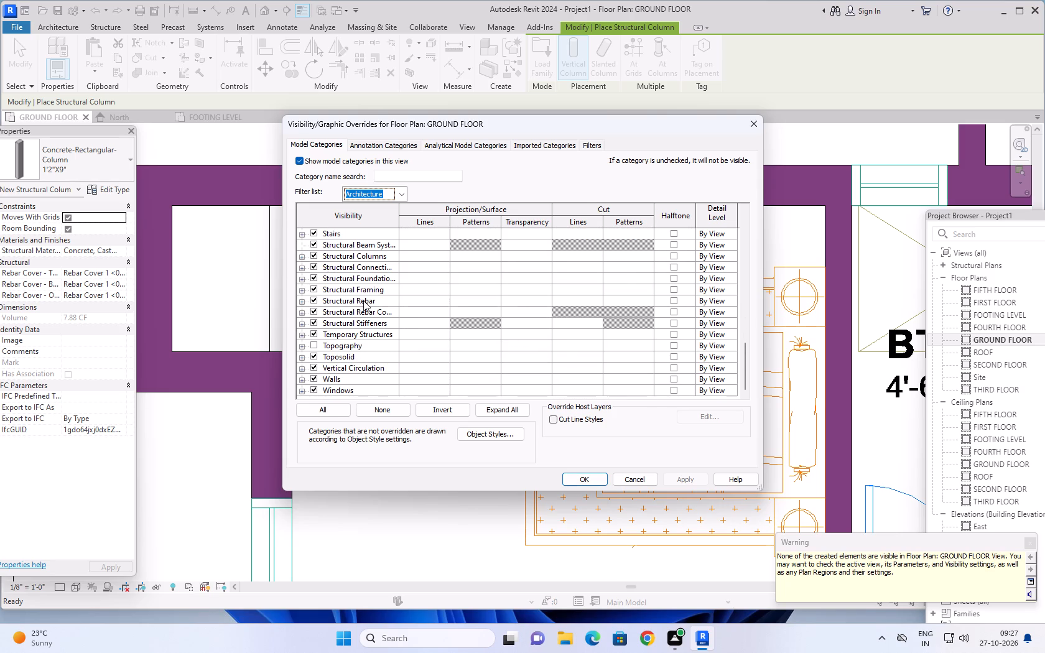
pyautogui.scroll(-3, 363, 306)
pyautogui.click(313, 343)
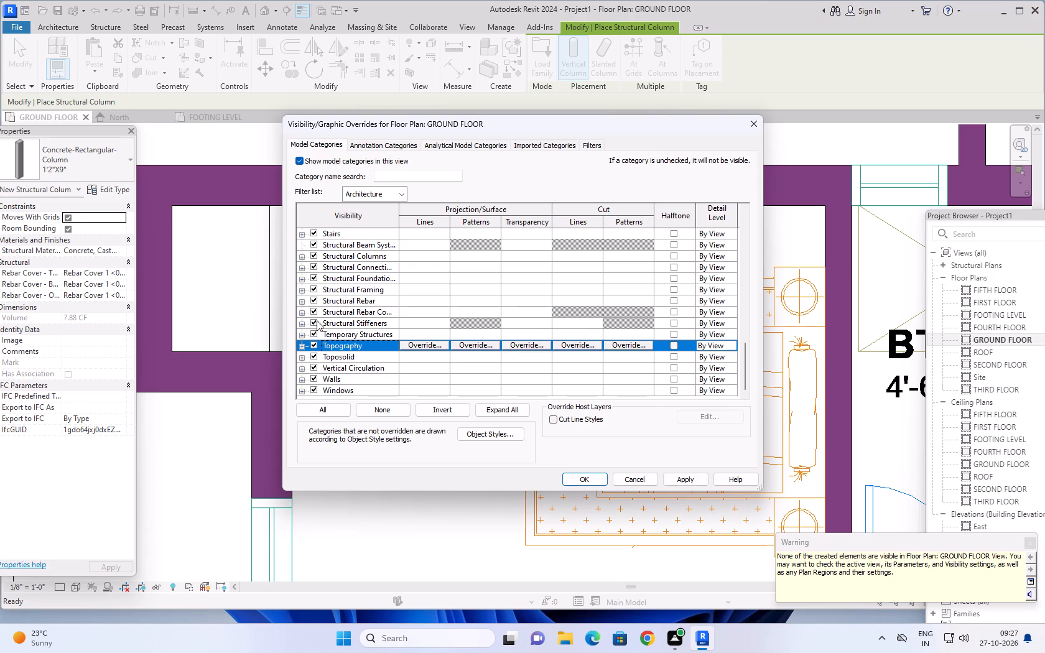
# Turn on visibility of the Parts and Mass model categories for the GROUND FLOOR plan.
pyautogui.scroll(16, 317, 303)
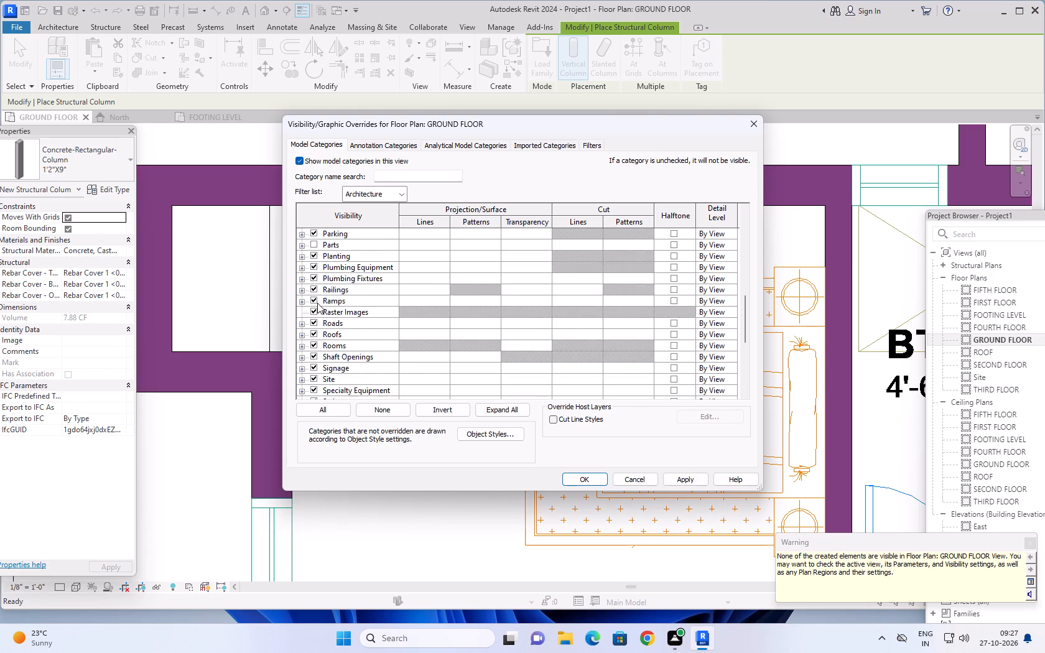
pyautogui.scroll(6, 317, 303)
pyautogui.scroll(-2, 318, 326)
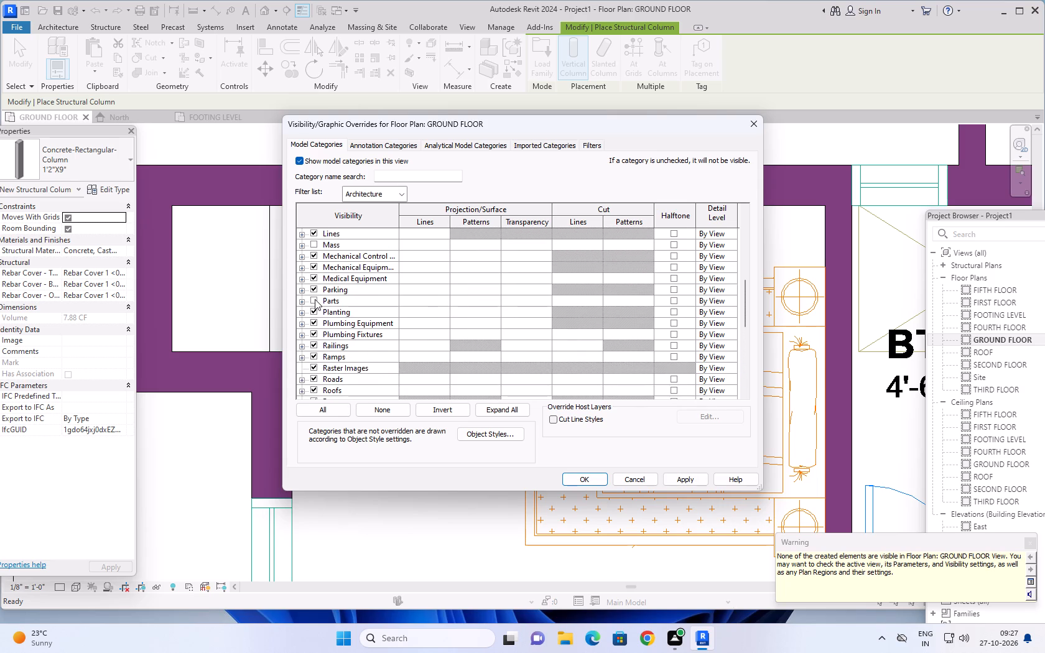
pyautogui.click(314, 300)
pyautogui.click(312, 244)
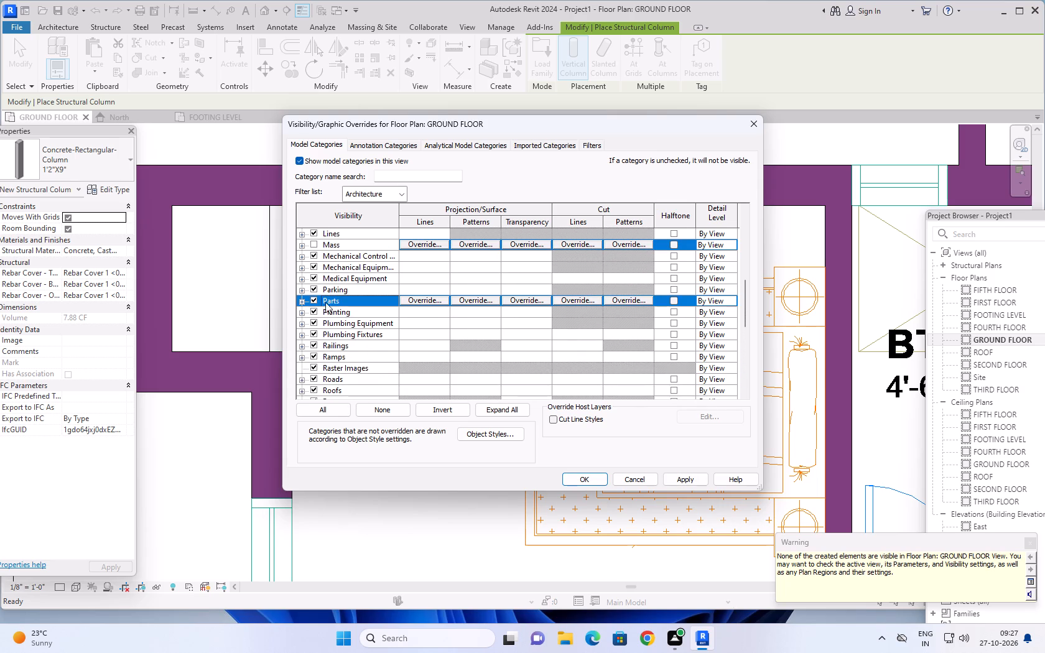
# List only the Structure model categories for GROUND FLOOR and examine their visibility from Fire Protection through Structural Columns to Walls.
pyautogui.scroll(-4, 327, 335)
pyautogui.scroll(18, 327, 336)
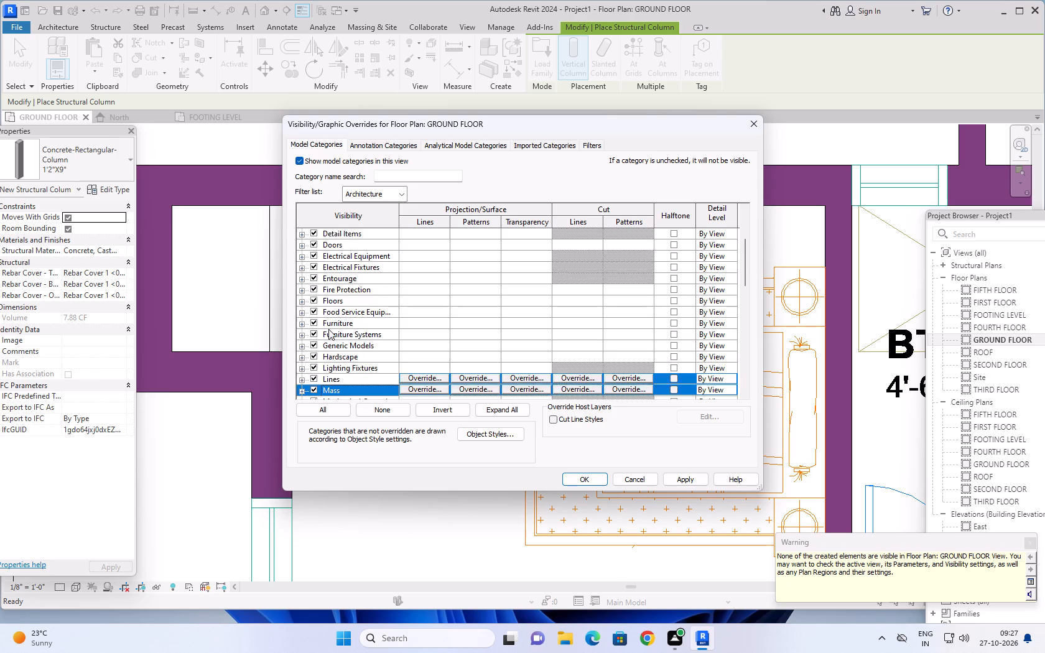
pyautogui.scroll(17, 328, 329)
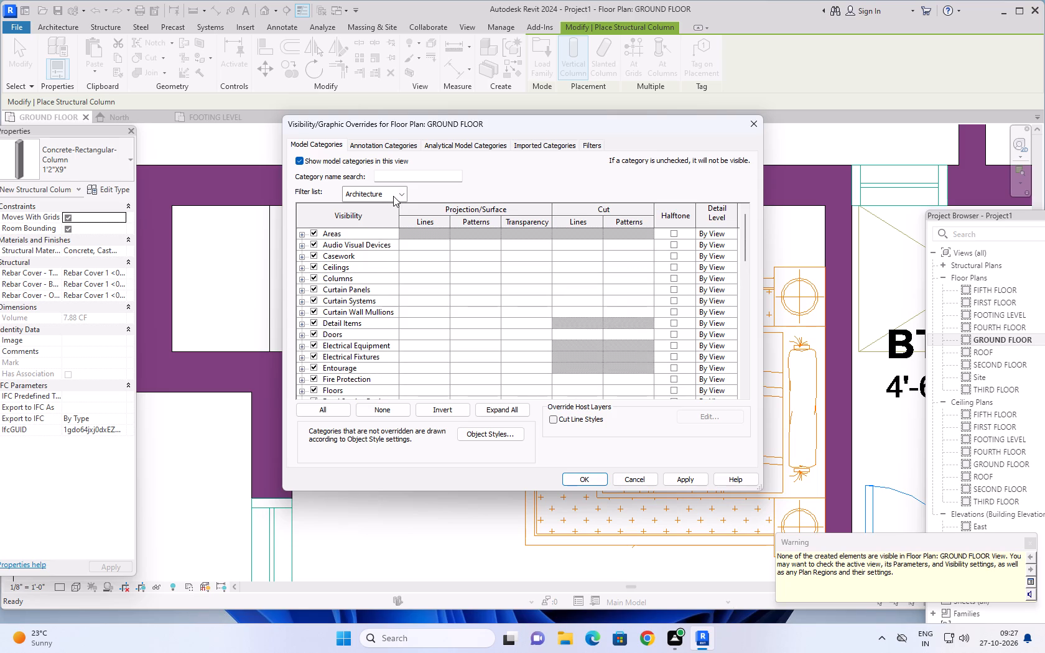
pyautogui.click(394, 196)
pyautogui.click(350, 217)
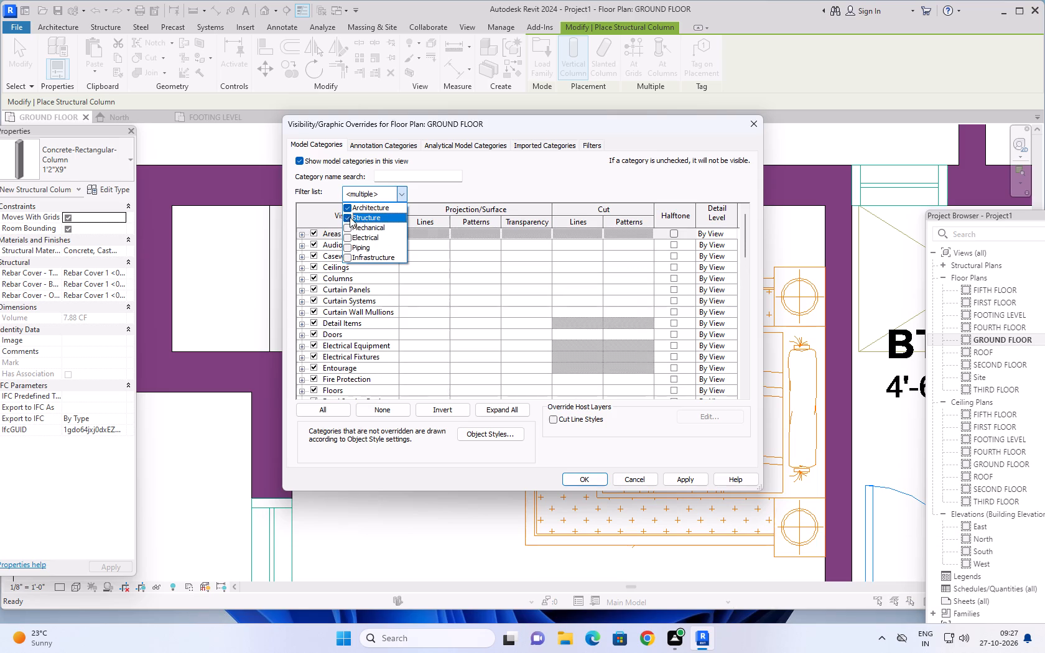
pyautogui.click(348, 208)
pyautogui.scroll(-3, 371, 309)
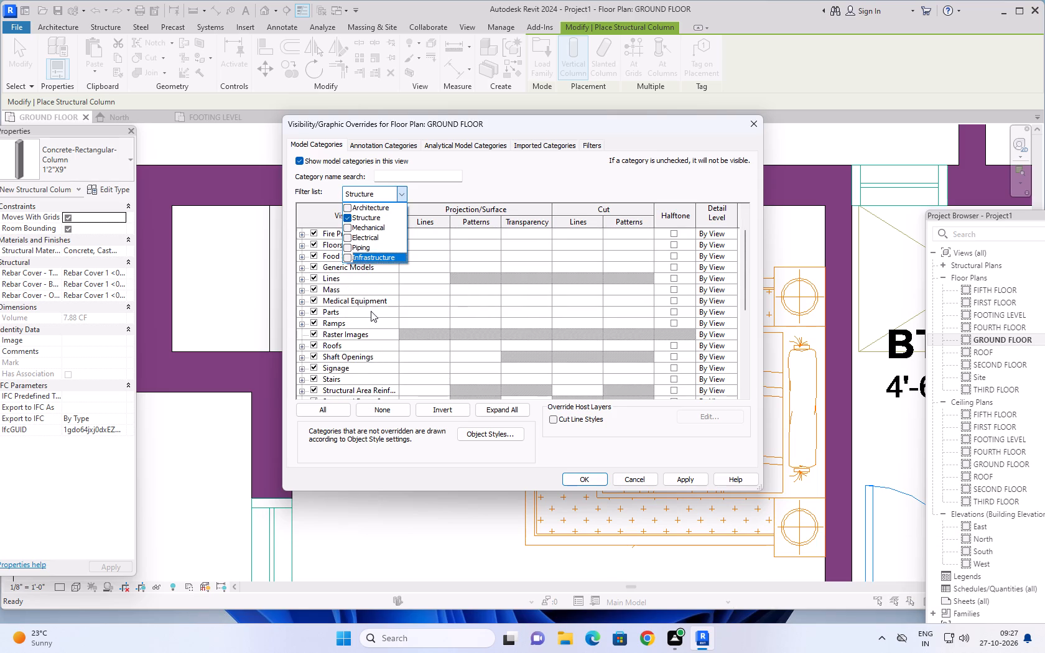
pyautogui.scroll(-6, 371, 312)
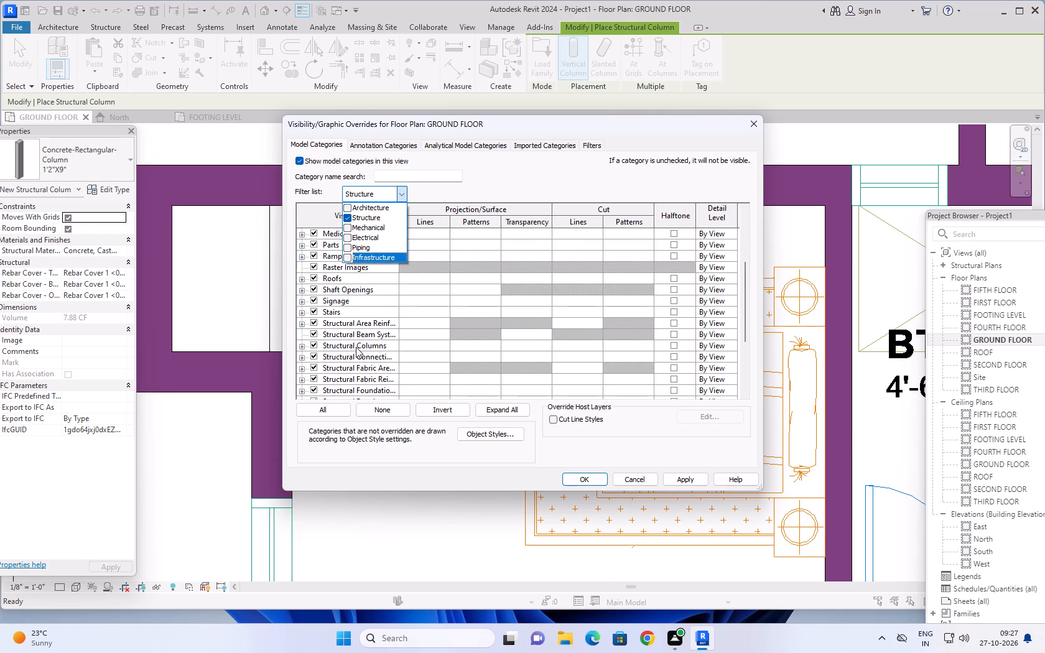
pyautogui.scroll(-16, 313, 344)
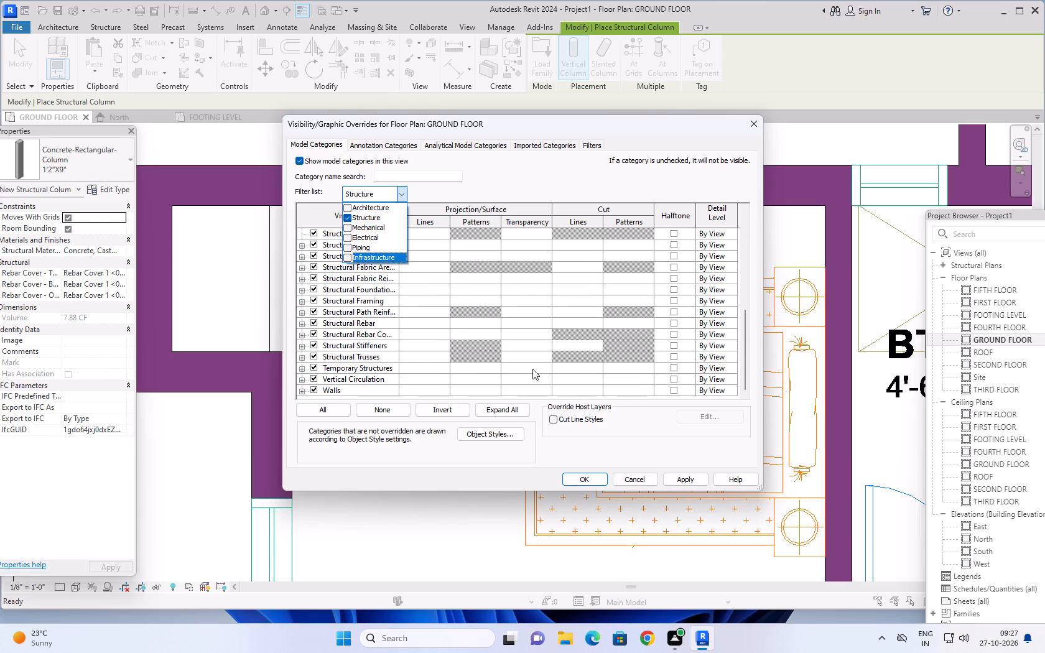
pyautogui.click(684, 479)
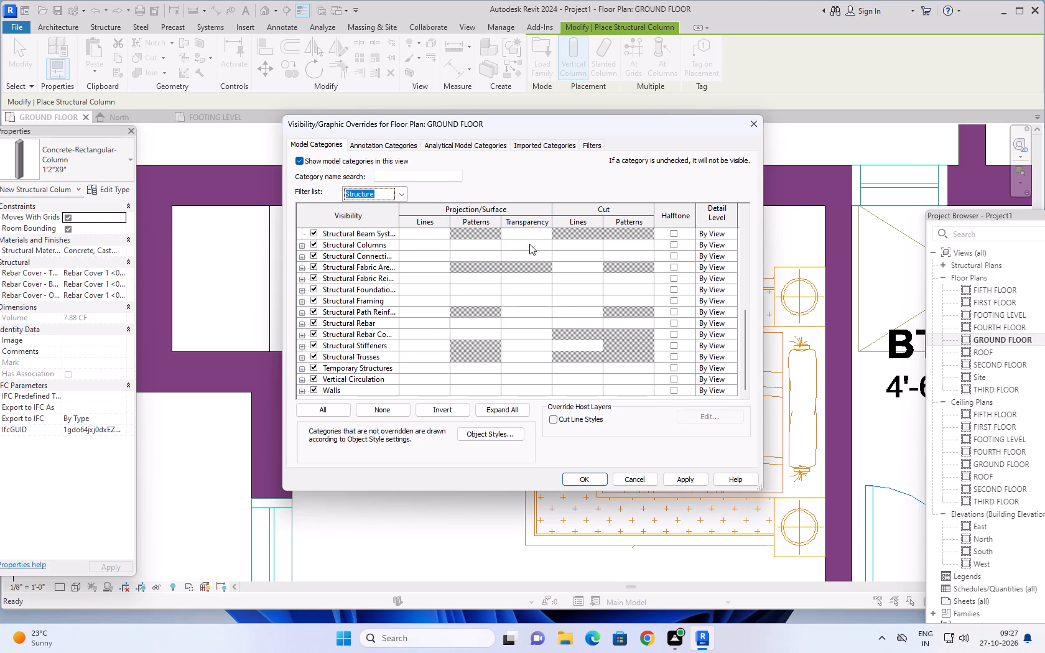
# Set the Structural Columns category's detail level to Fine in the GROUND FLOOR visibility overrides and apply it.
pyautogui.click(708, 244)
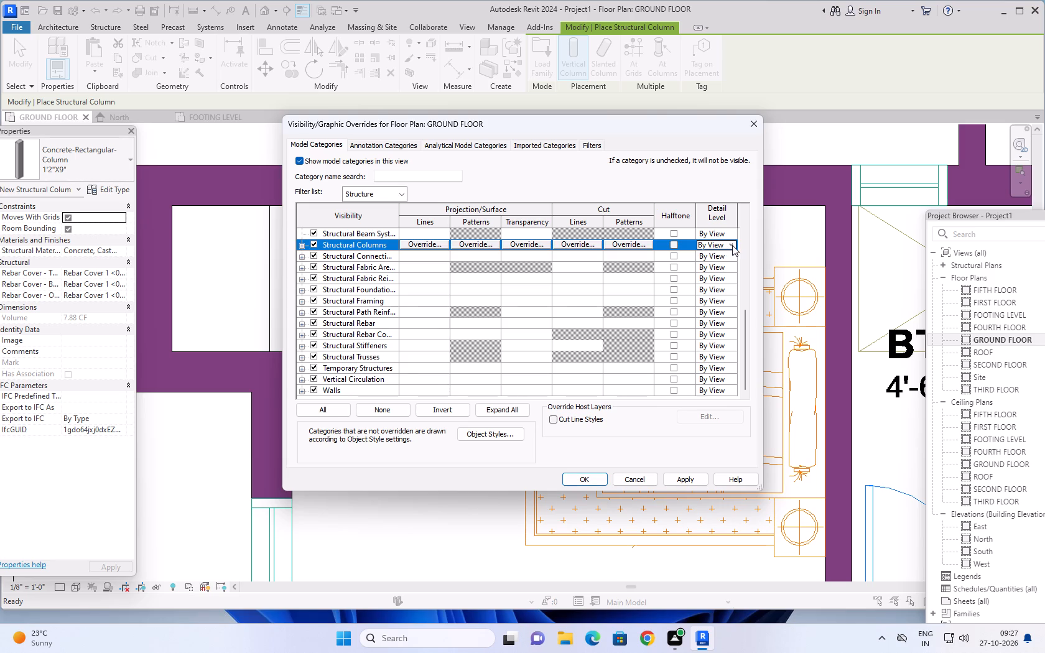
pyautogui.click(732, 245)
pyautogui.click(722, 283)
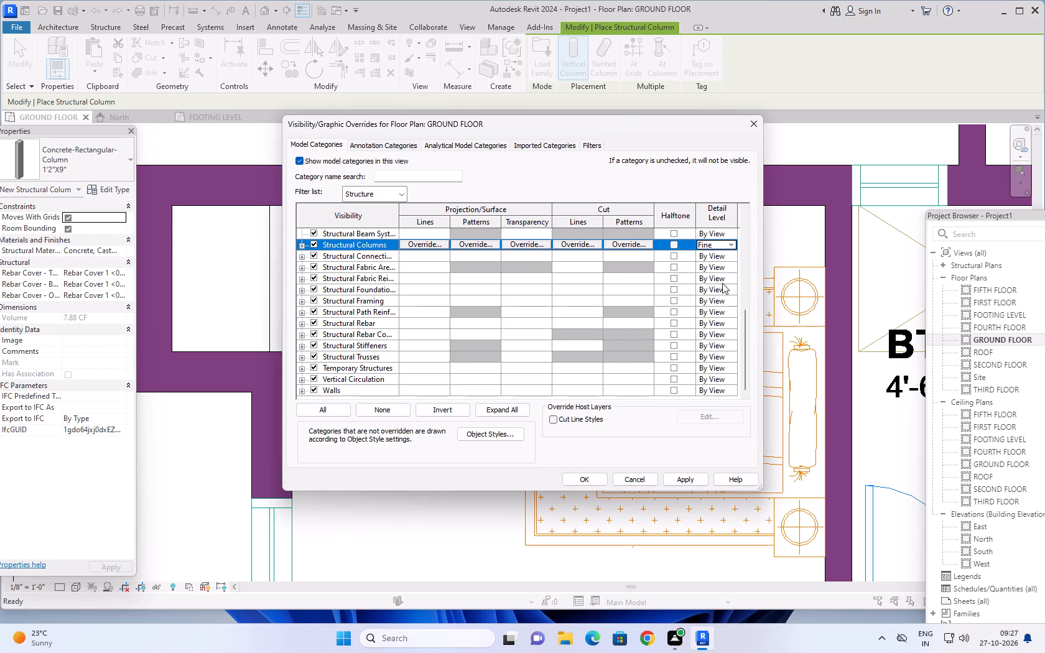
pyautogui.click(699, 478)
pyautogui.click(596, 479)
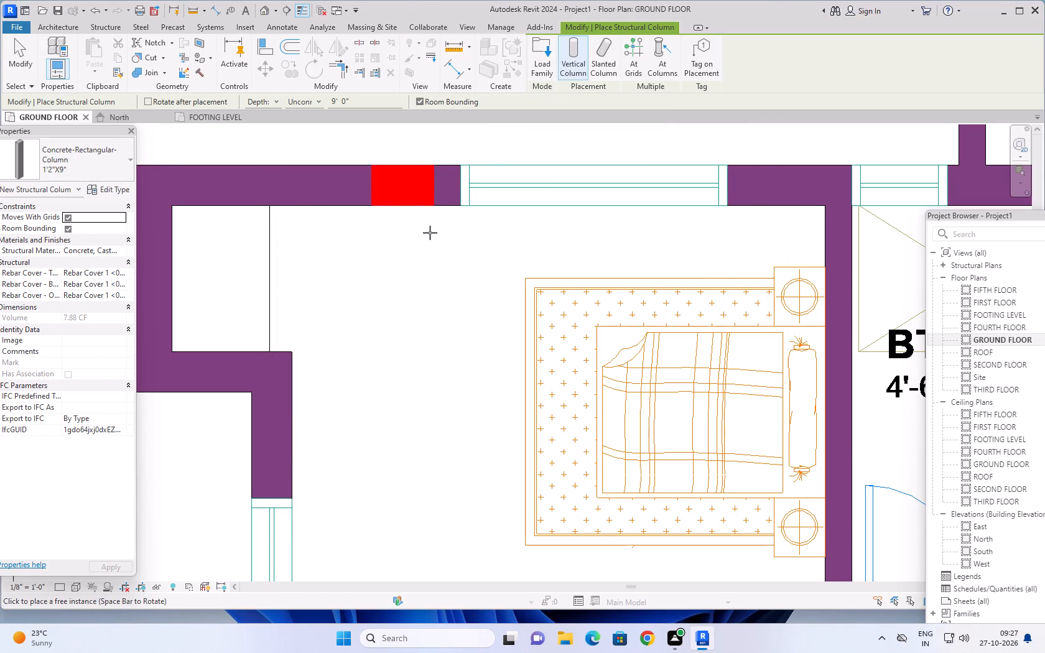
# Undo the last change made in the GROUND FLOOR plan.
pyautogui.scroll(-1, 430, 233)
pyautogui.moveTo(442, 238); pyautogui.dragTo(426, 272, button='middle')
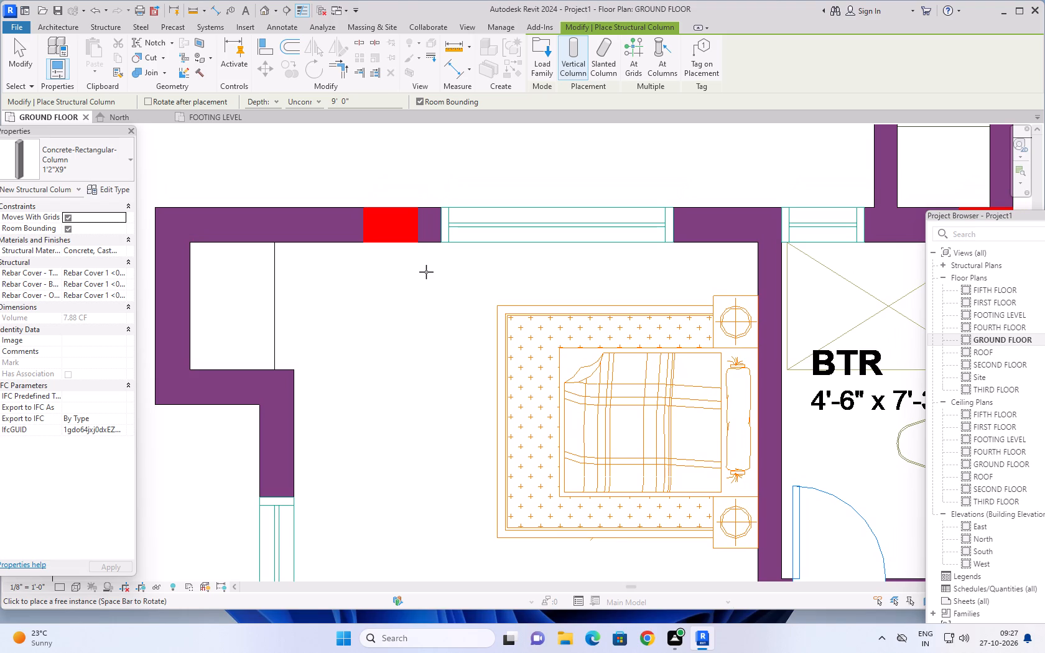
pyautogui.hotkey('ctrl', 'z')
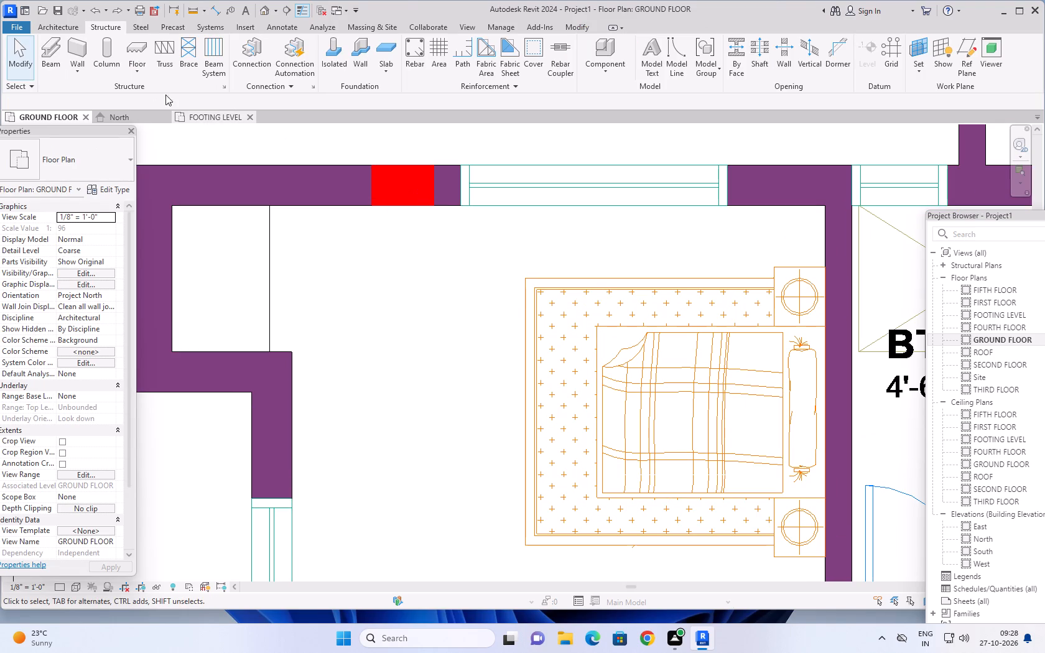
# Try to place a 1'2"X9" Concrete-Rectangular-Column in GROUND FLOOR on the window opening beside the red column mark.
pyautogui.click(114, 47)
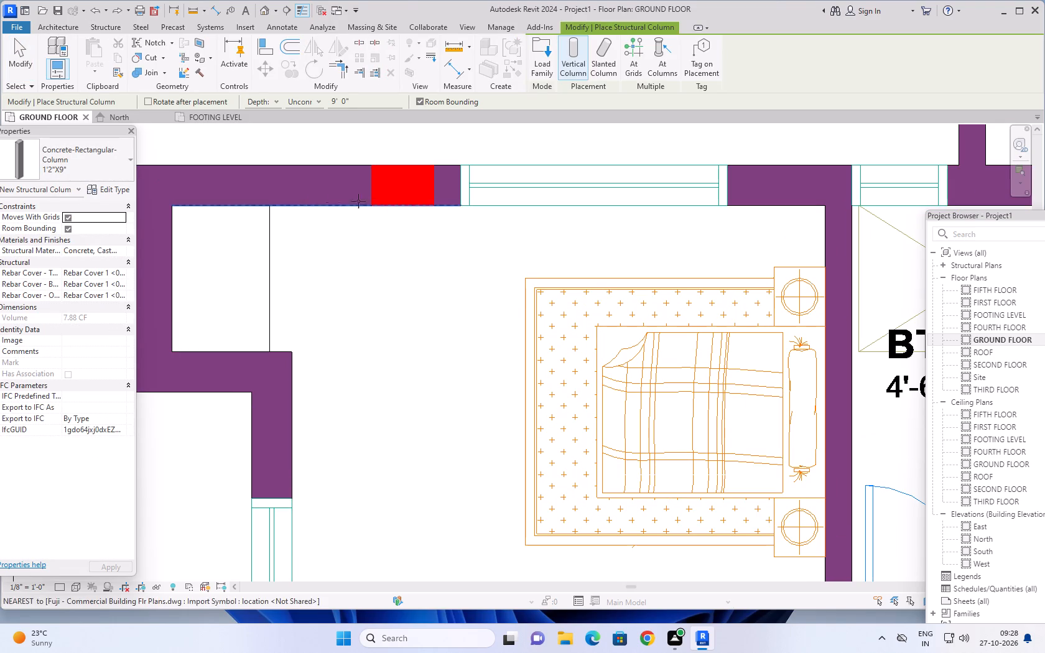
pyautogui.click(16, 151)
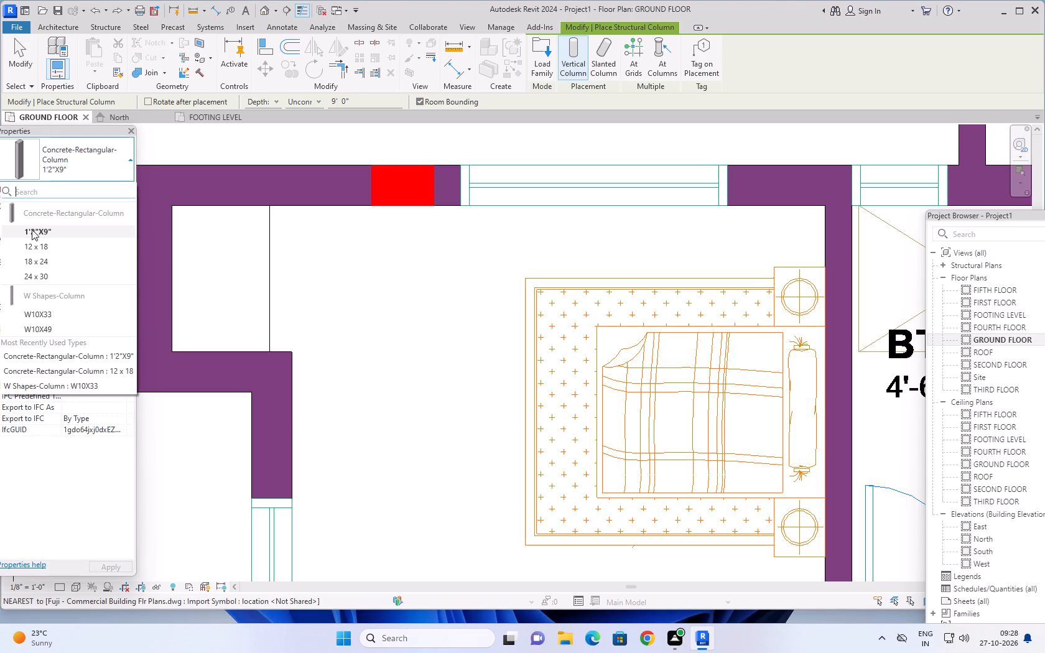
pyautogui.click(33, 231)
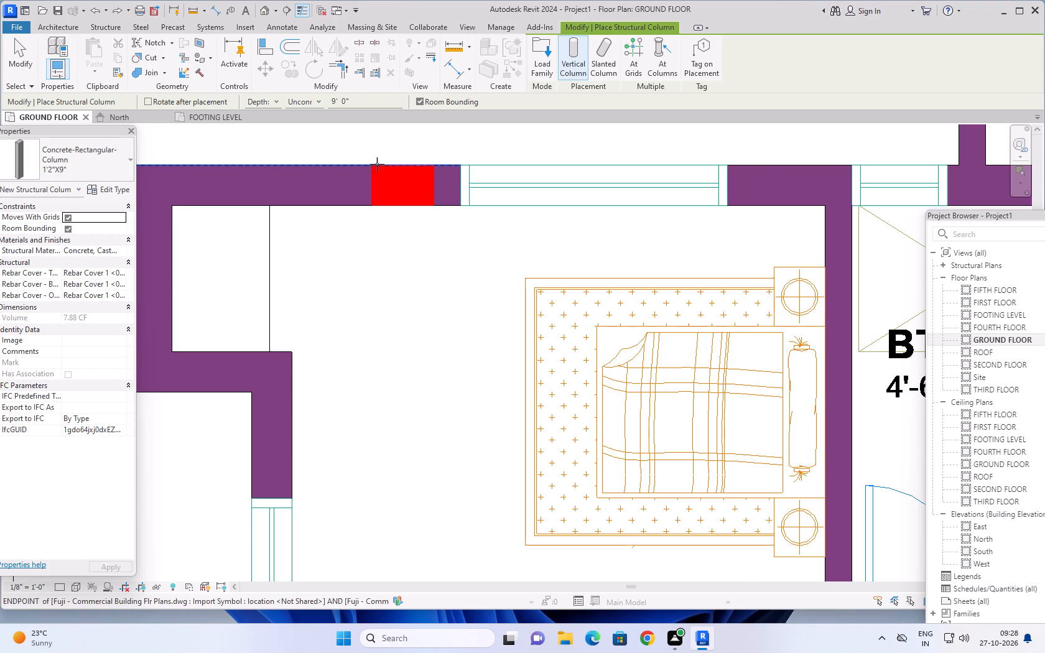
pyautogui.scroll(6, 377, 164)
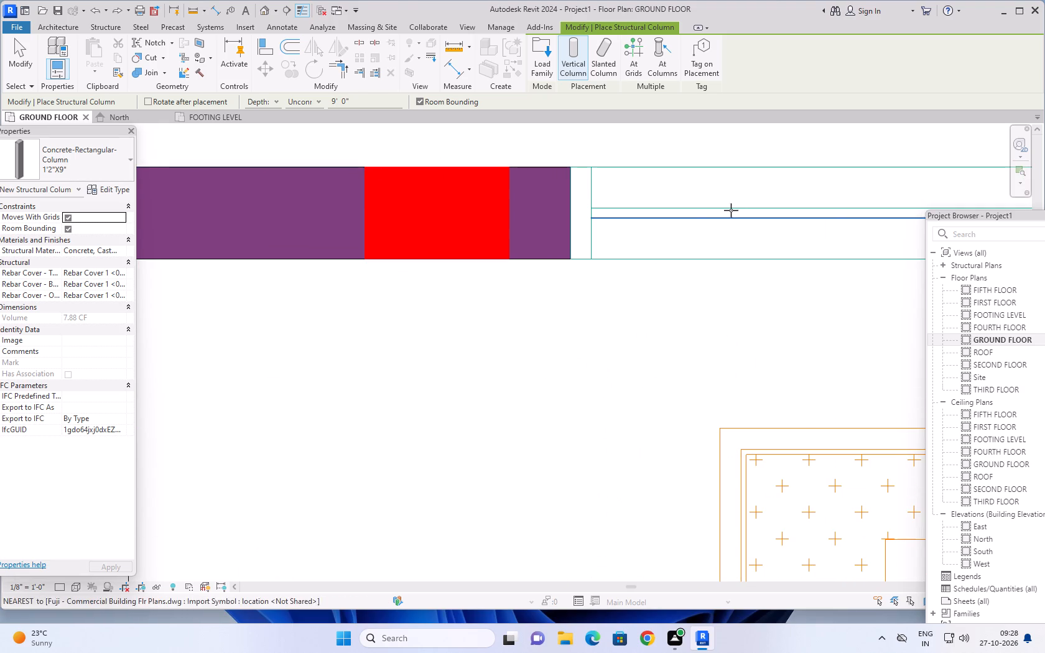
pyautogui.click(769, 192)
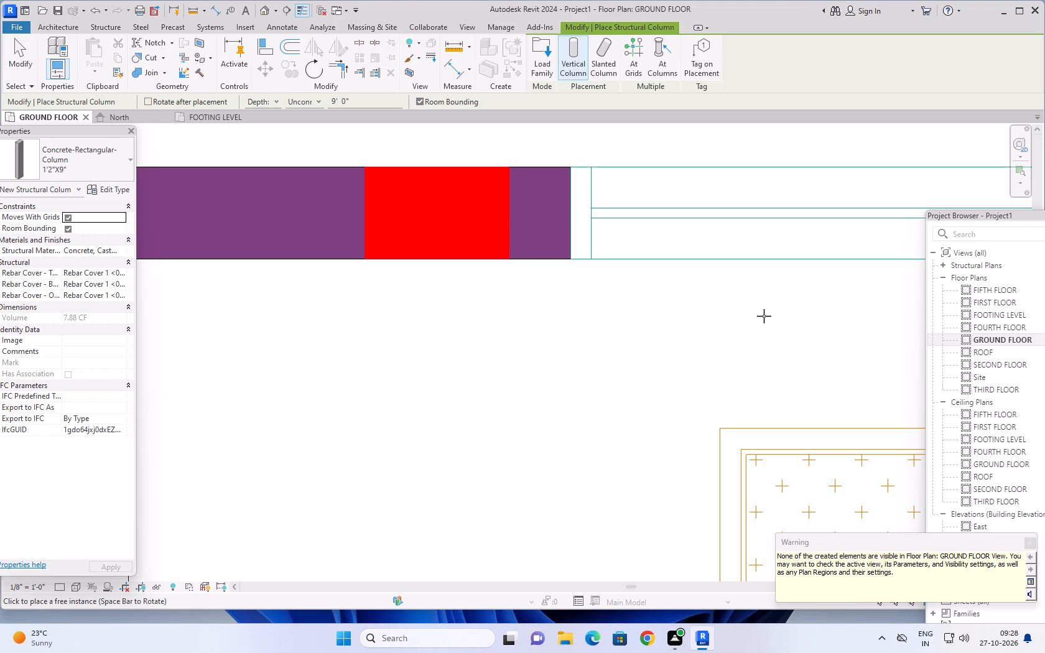
# Undo the column placement and the changes preceding it in GROUND FLOOR, and dismiss the warning.
pyautogui.scroll(-1, 764, 316)
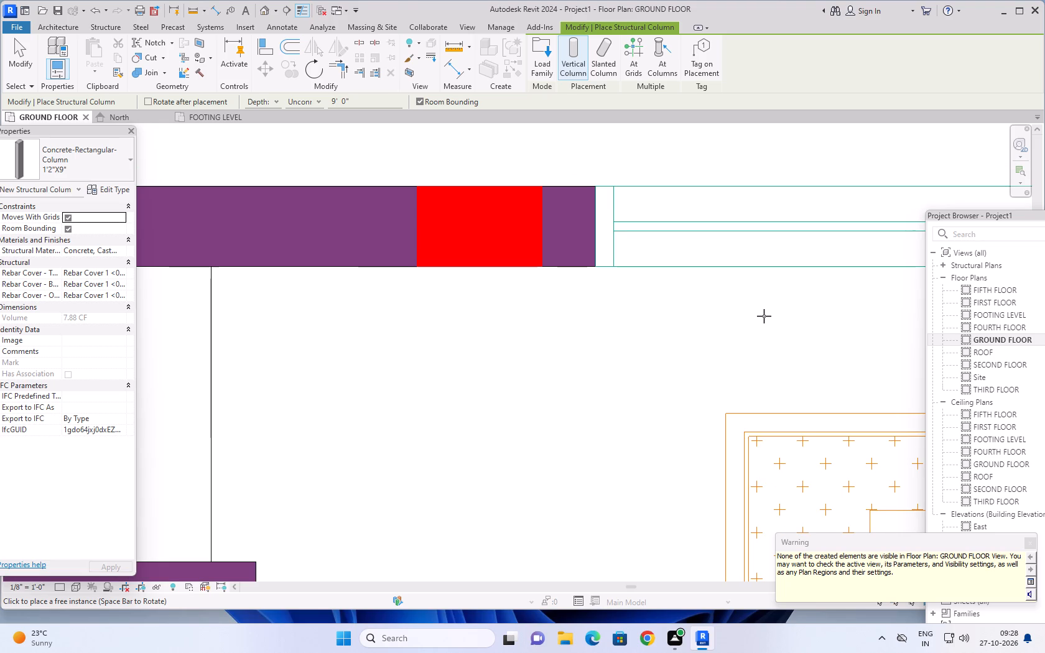
pyautogui.hotkey('ctrl', 'z')
pyautogui.hotkey('ctrl', 'z')
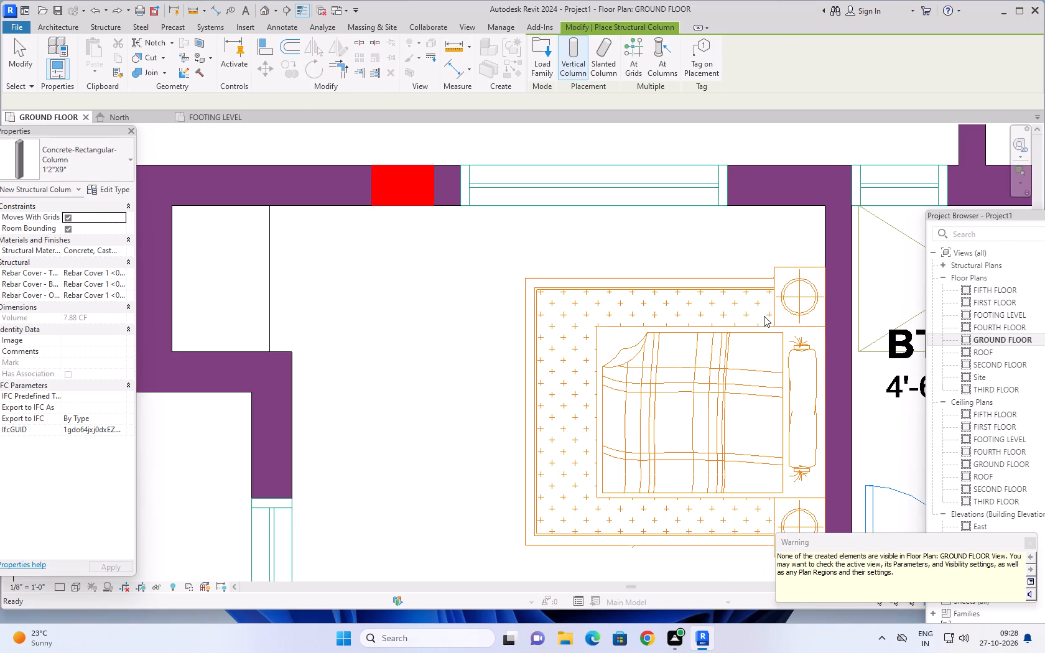
pyautogui.hotkey('ctrl', 'z')
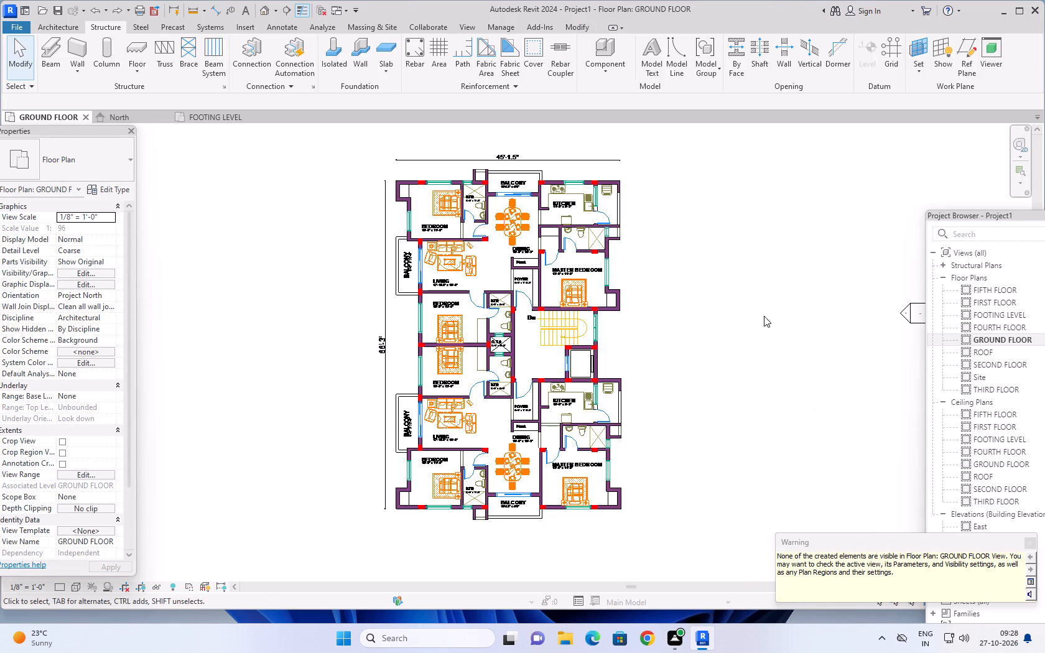
pyautogui.click(1033, 544)
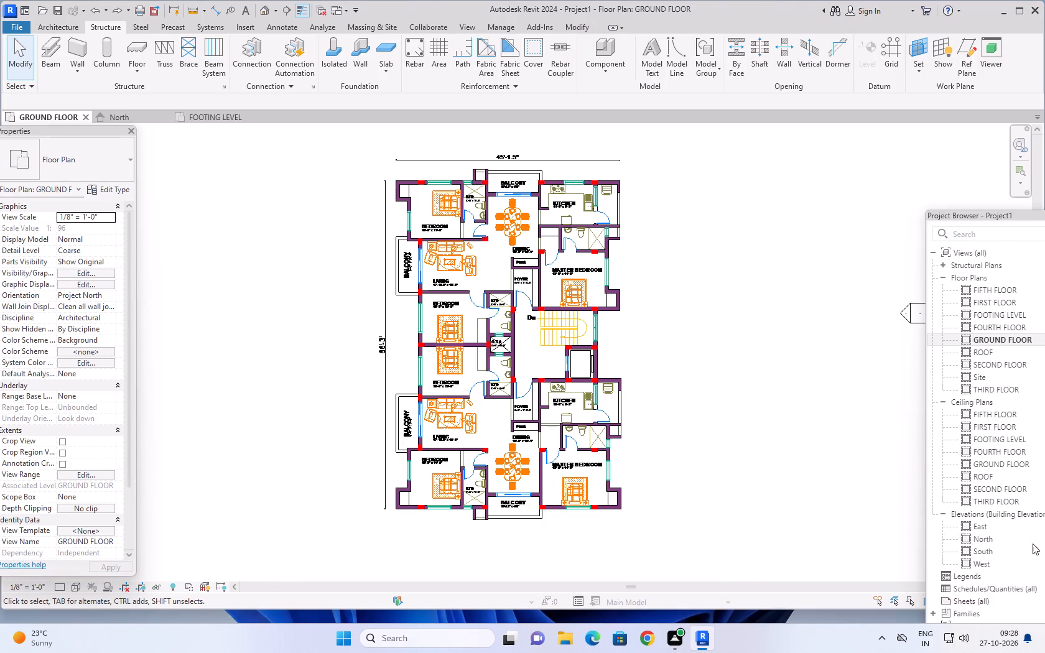
# Open the North elevation and undo the earlier edits back through the naming and creation of the level below GROUND FLOOR.
pyautogui.scroll(-2, 661, 270)
pyautogui.moveTo(667, 266); pyautogui.dragTo(634, 270, button='middle')
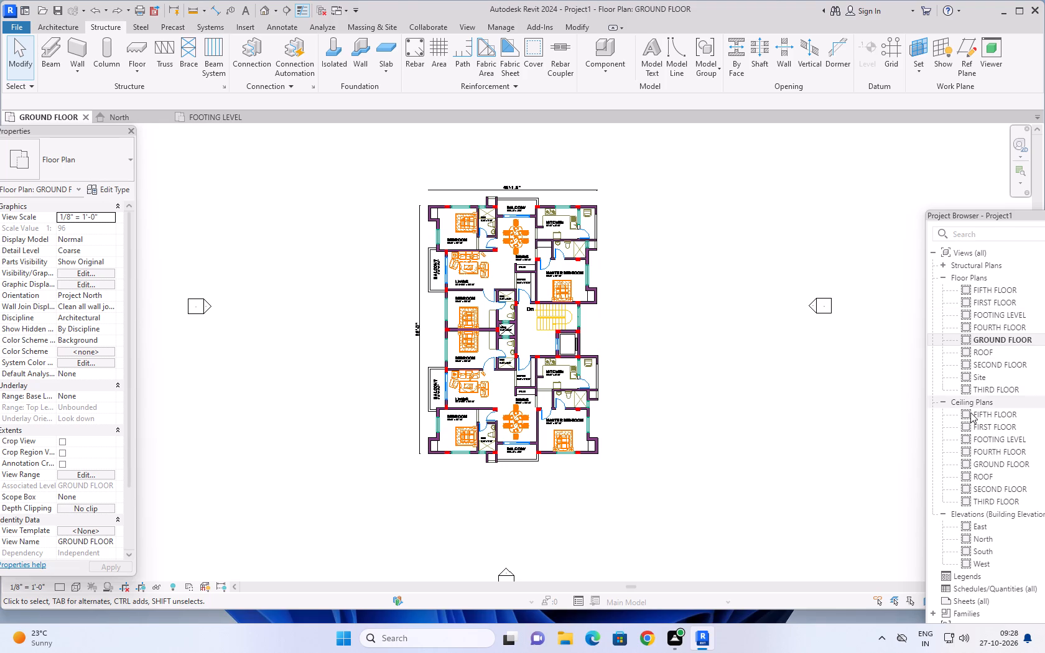
pyautogui.doubleClick(980, 538)
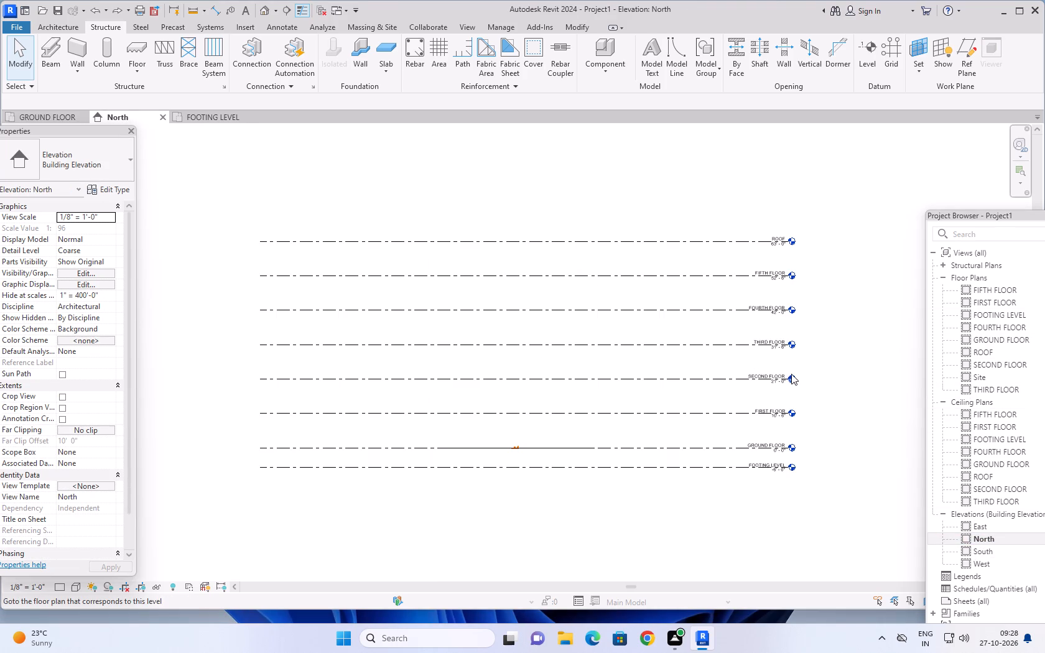
pyautogui.scroll(-1, 791, 374)
pyautogui.hotkey('ctrl', 'z')
pyautogui.hotkey('ctrl', 'z')
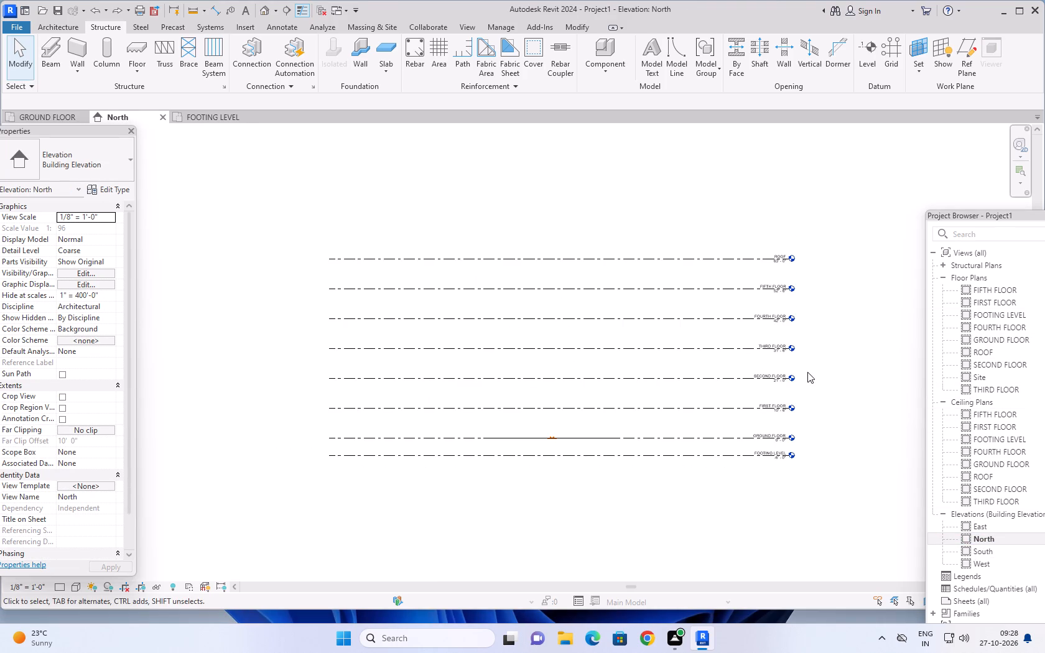
pyautogui.hotkey('ctrl', 'z')
pyautogui.hotkey('ctrl', 'z')
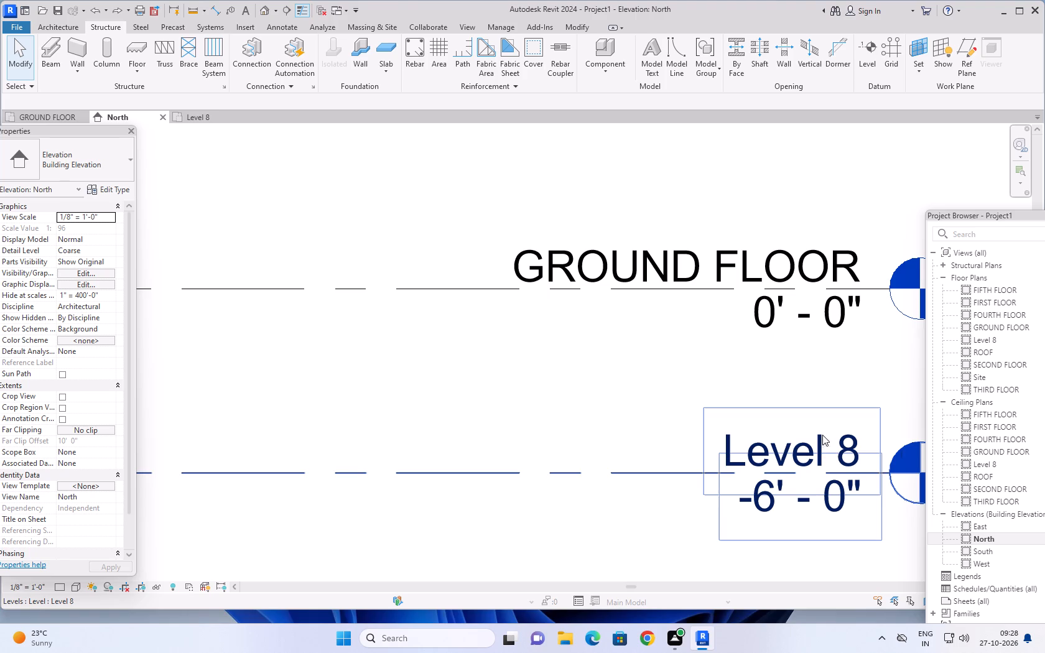
pyautogui.scroll(-9, 750, 410)
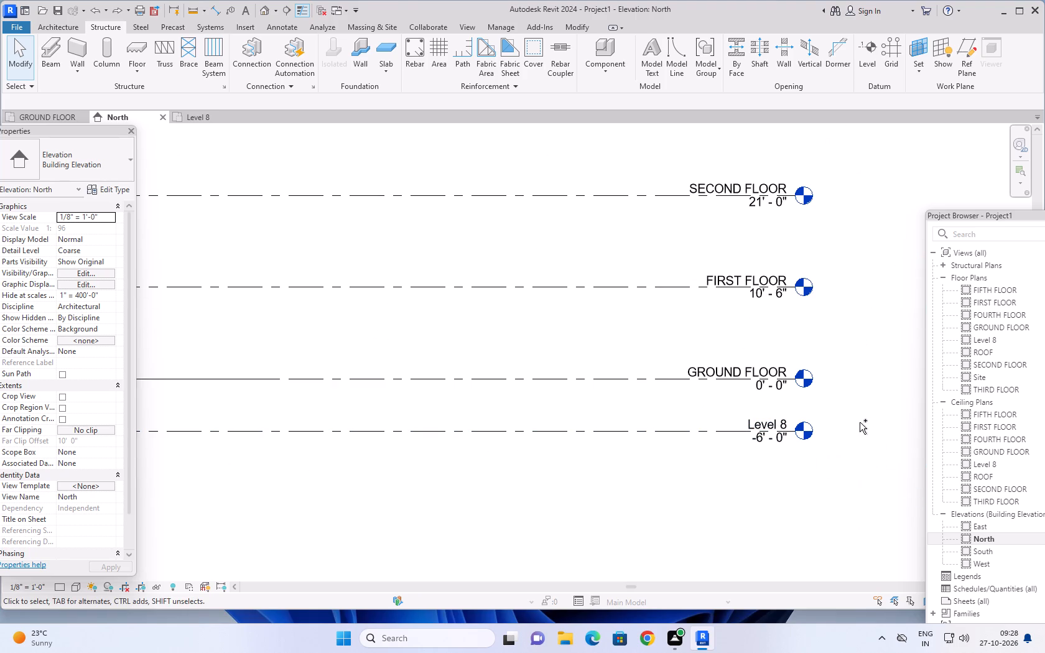
pyautogui.hotkey('ctrl', 'z')
pyautogui.moveTo(851, 402); pyautogui.dragTo(819, 417, button='middle')
pyautogui.press('Escape')
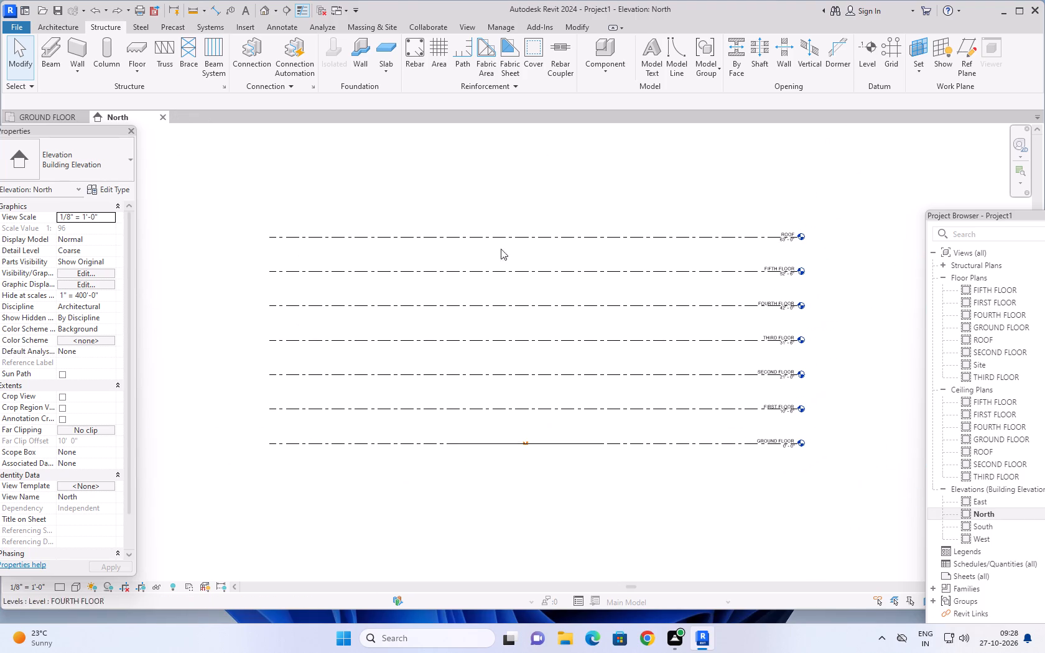
pyautogui.press('Escape')
# Return to the GROUND FLOOR plan and load the Concrete-Rectangular-Column family from the Concrete folder for structural column placement.
pyautogui.click(48, 116)
pyautogui.scroll(-2, 522, 315)
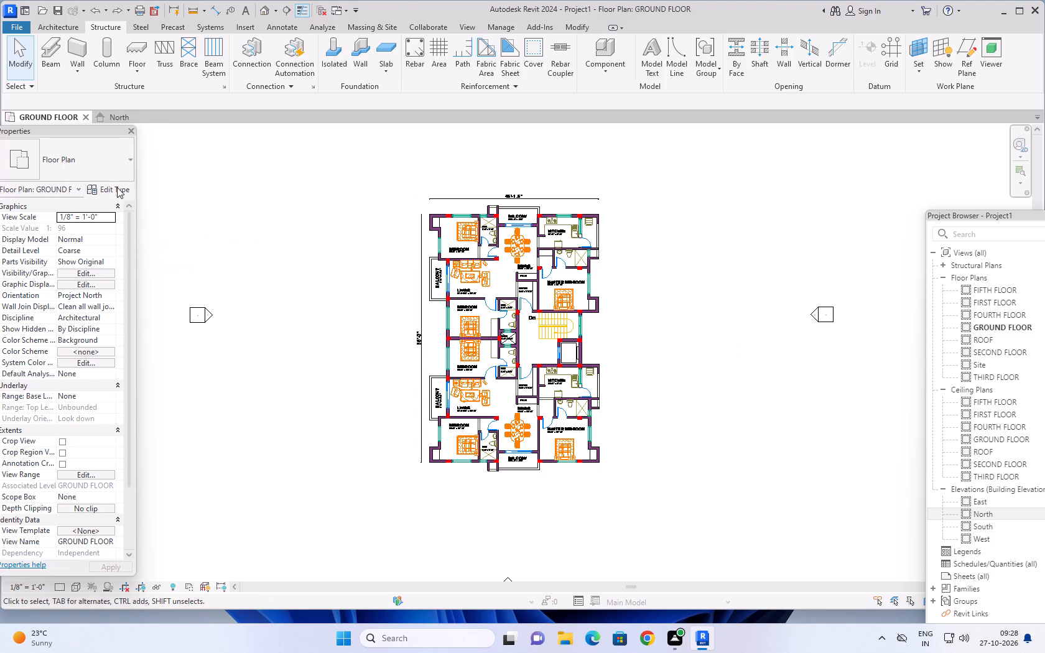
pyautogui.click(108, 44)
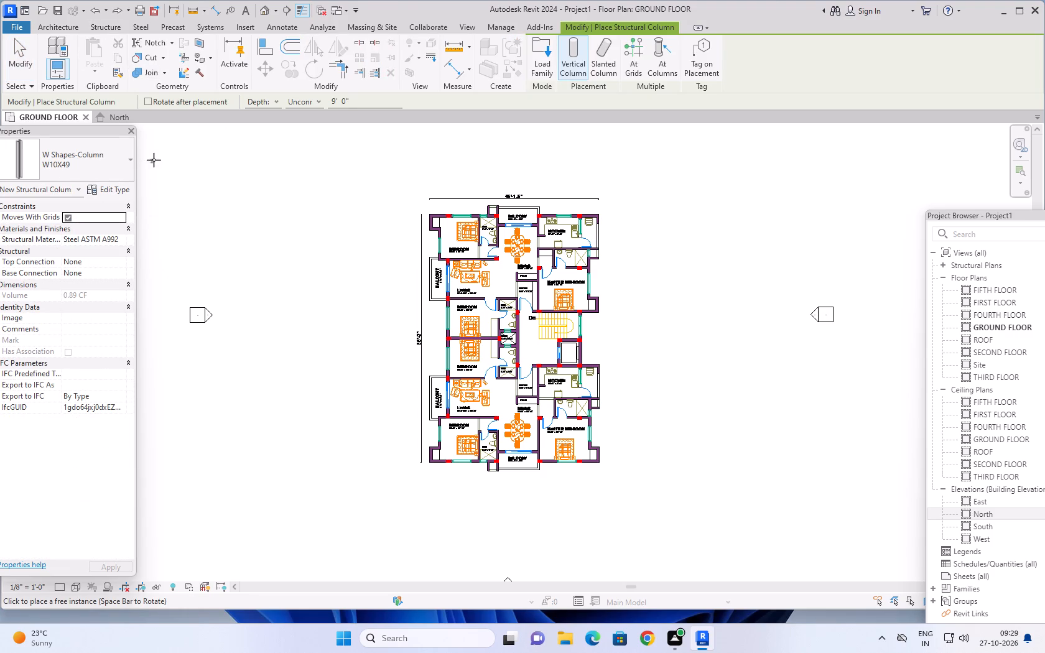
pyautogui.click(116, 187)
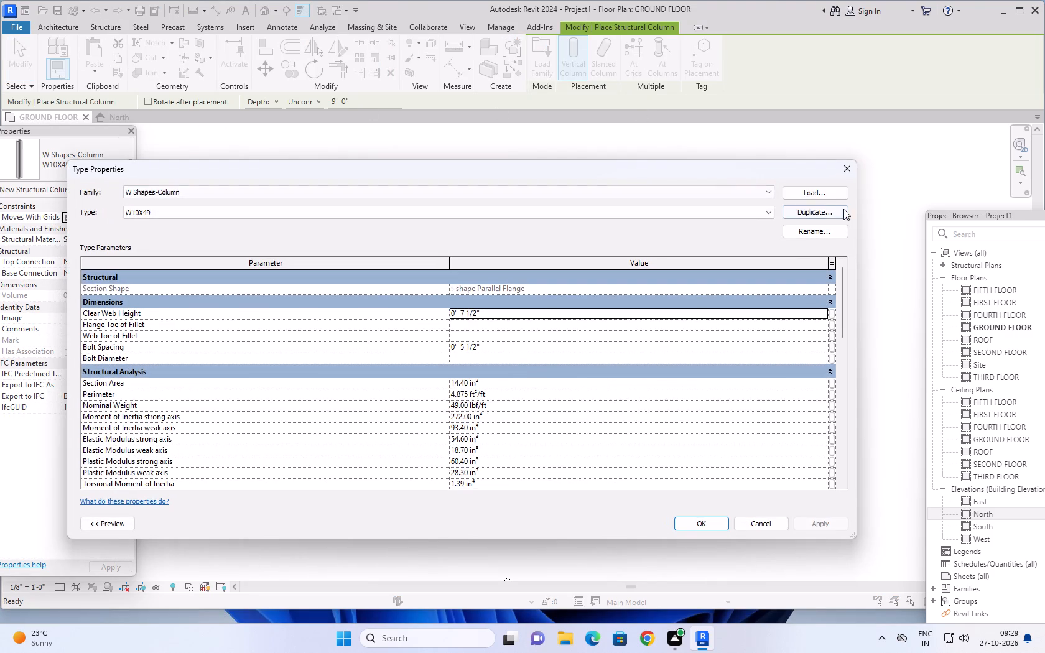
pyautogui.click(829, 195)
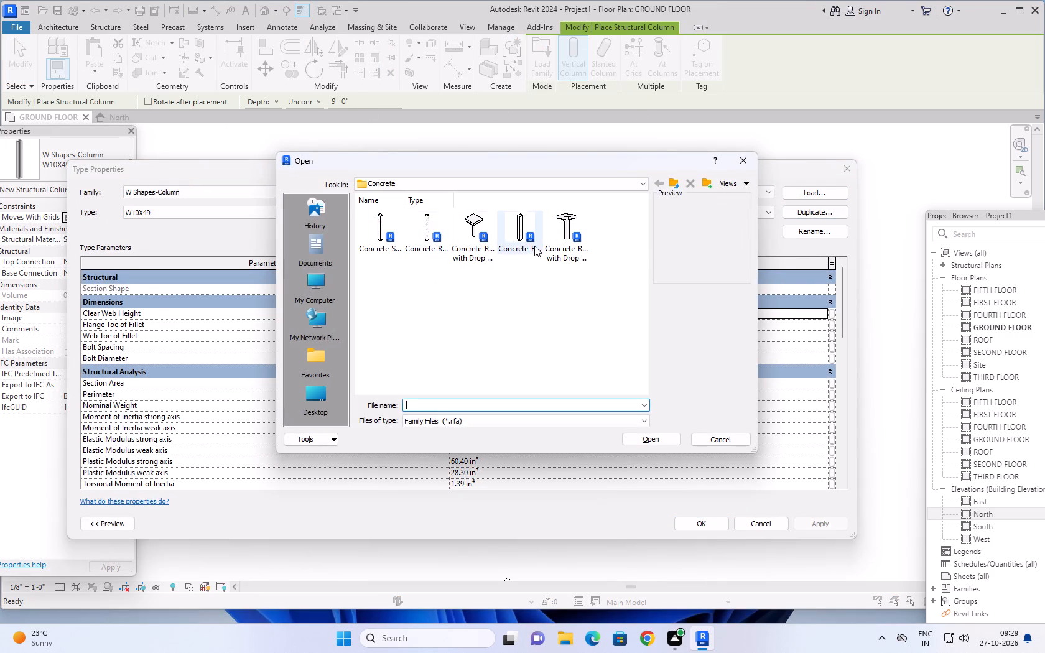
pyautogui.click(522, 225)
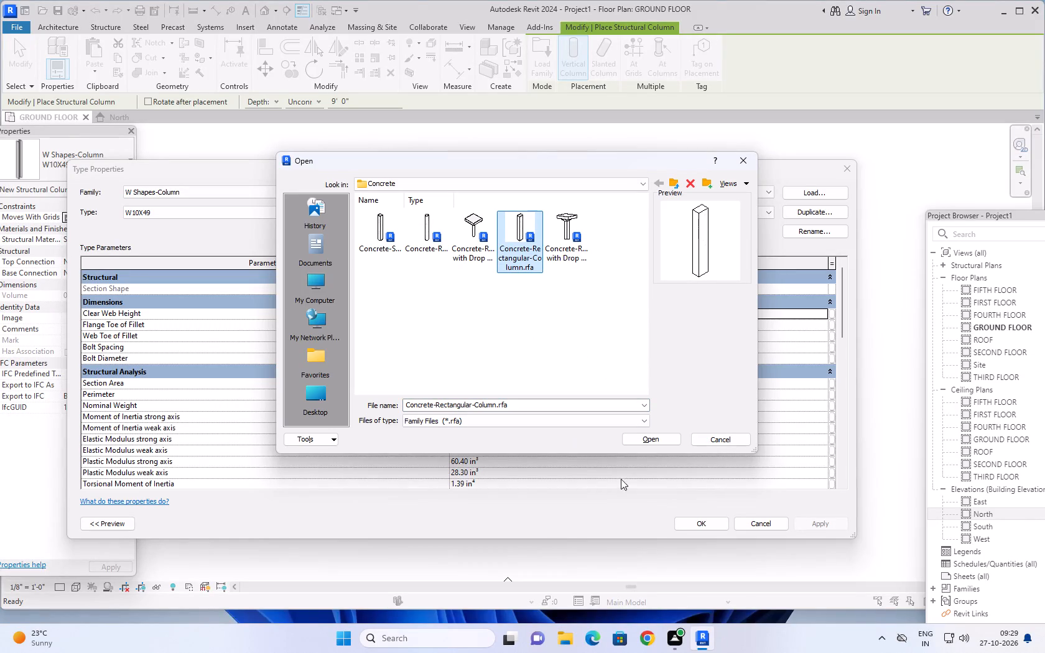
pyautogui.click(658, 436)
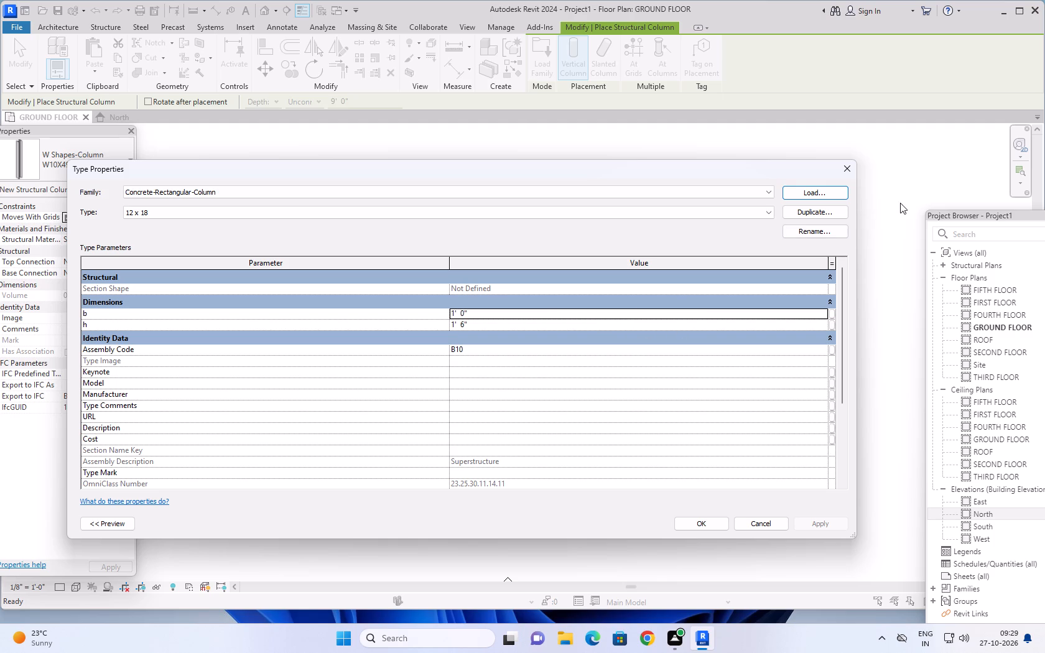
# Duplicate the 12 x 18 Concrete-Rectangular-Column type and name the new type 1'2"X9".
pyautogui.click(826, 216)
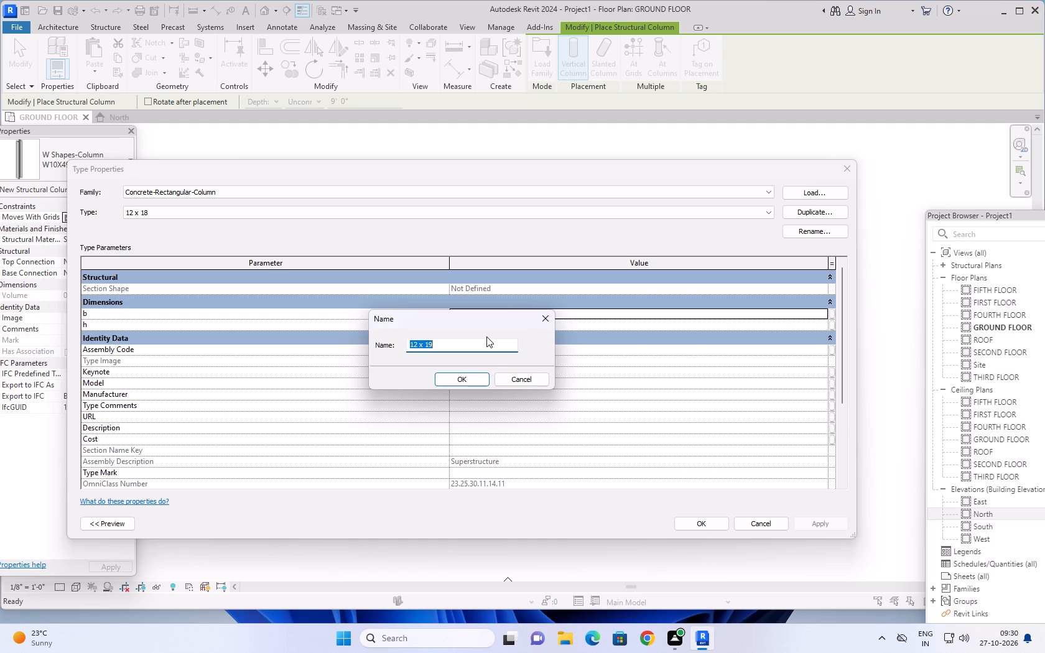
pyautogui.scroll(1, 401, 316)
pyautogui.write("1'")
pyautogui.press('2')
pyautogui.hotkey('shift', '"')
pyautogui.press('x')
pyautogui.write('9"')
pyautogui.press('Return')
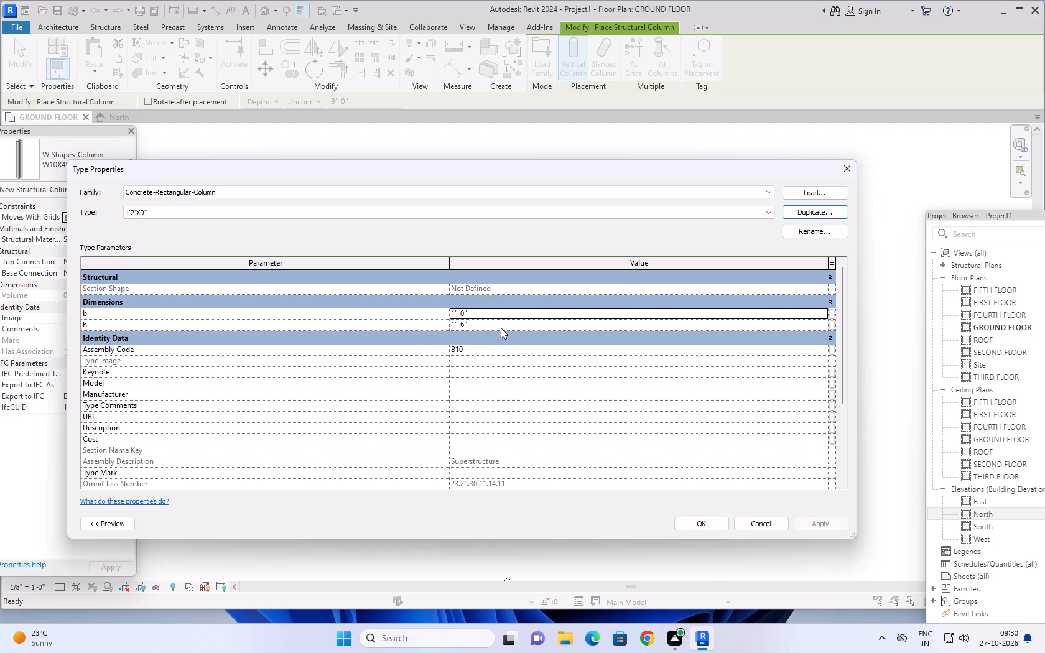
# Set the 1'2"X9" column type's h to 1'2" and b to 9", and apply the type properties.
pyautogui.click(501, 323)
pyautogui.write('1\'2"')
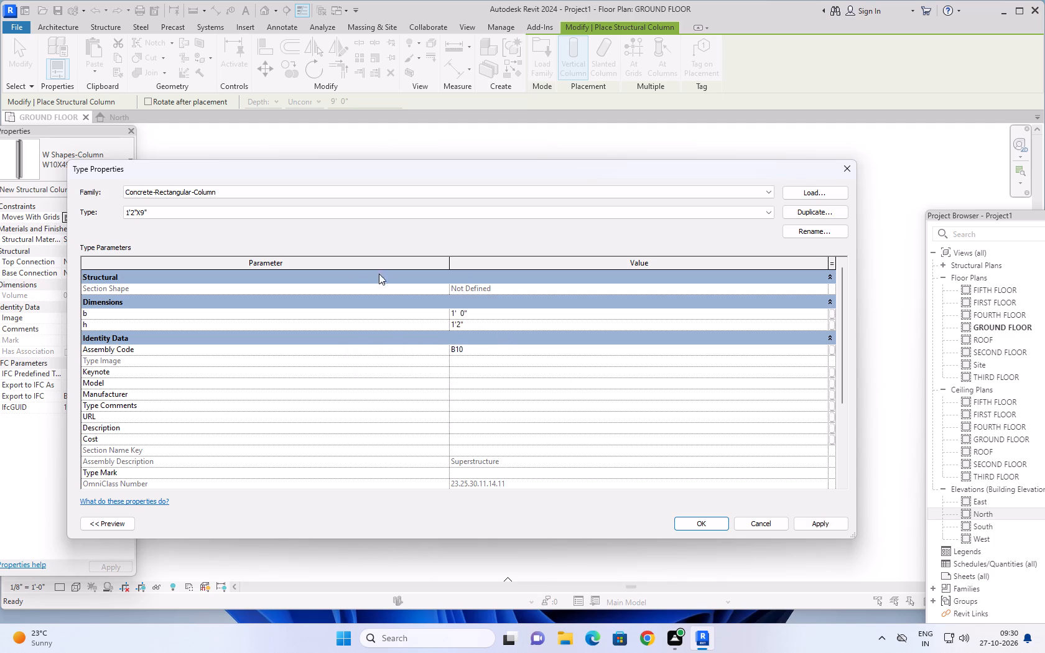
pyautogui.click(476, 314)
pyautogui.press('9')
pyautogui.hotkey('shift', '"')
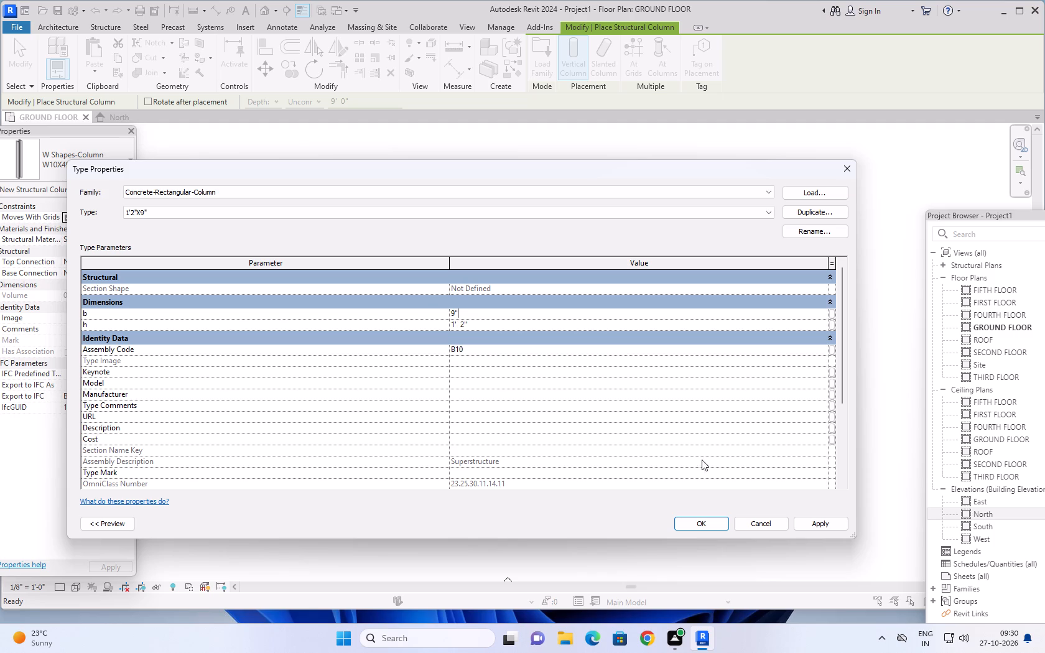
pyautogui.click(810, 522)
pyautogui.click(706, 527)
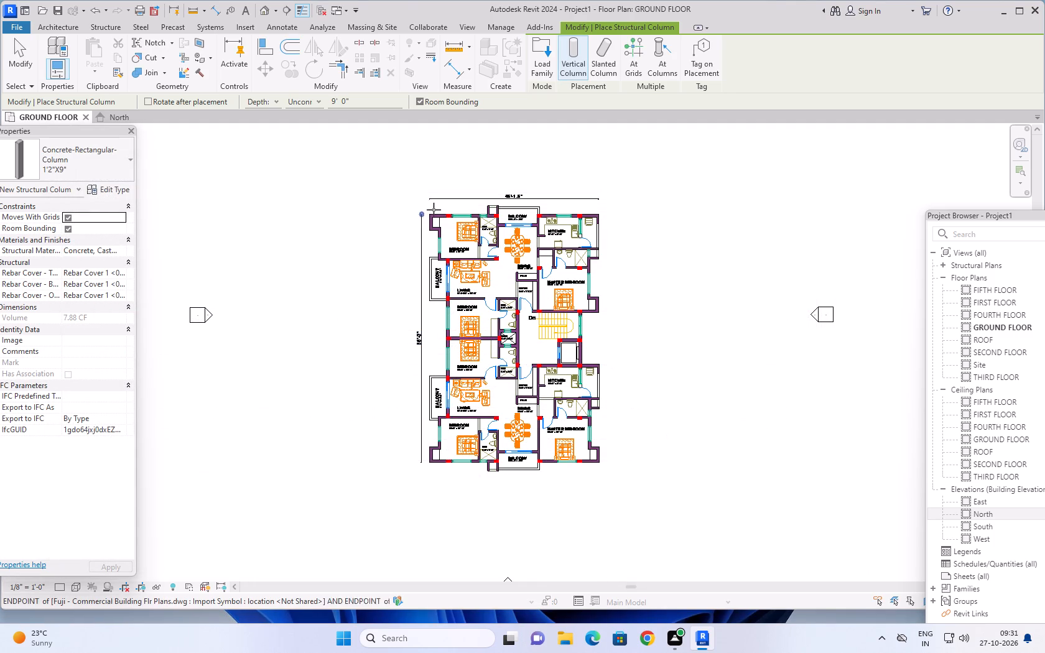
# Place a 1'2"X9" column, rotated lengthwise along the wall, at the red column mark beside the upper bedroom's top window in GROUND FLOOR.
pyautogui.scroll(10, 462, 220)
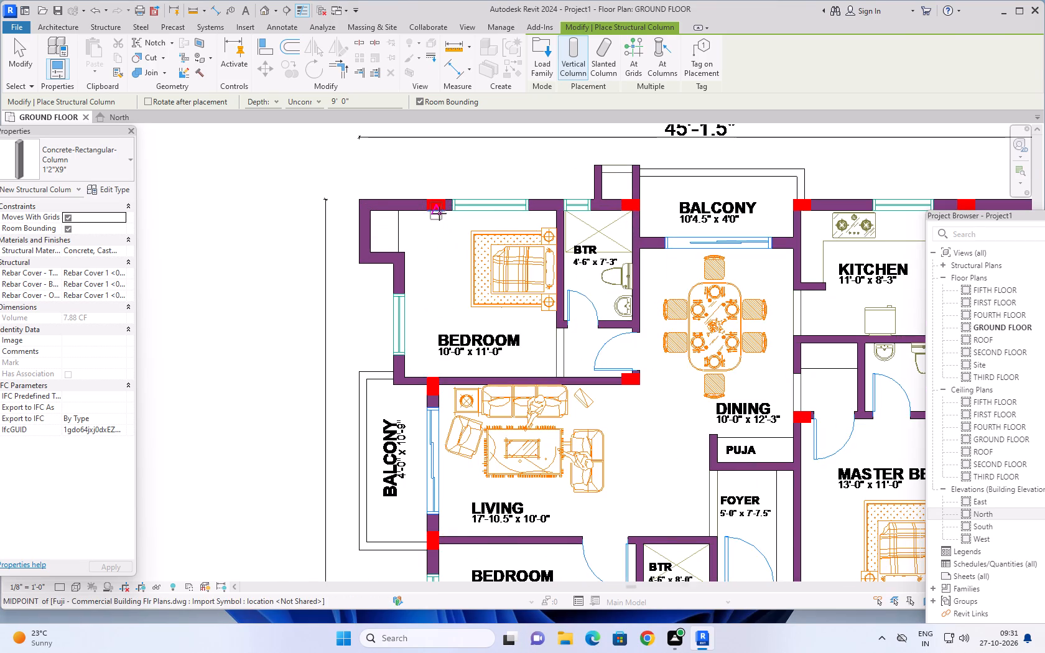
pyautogui.scroll(5, 439, 213)
pyautogui.press('space')
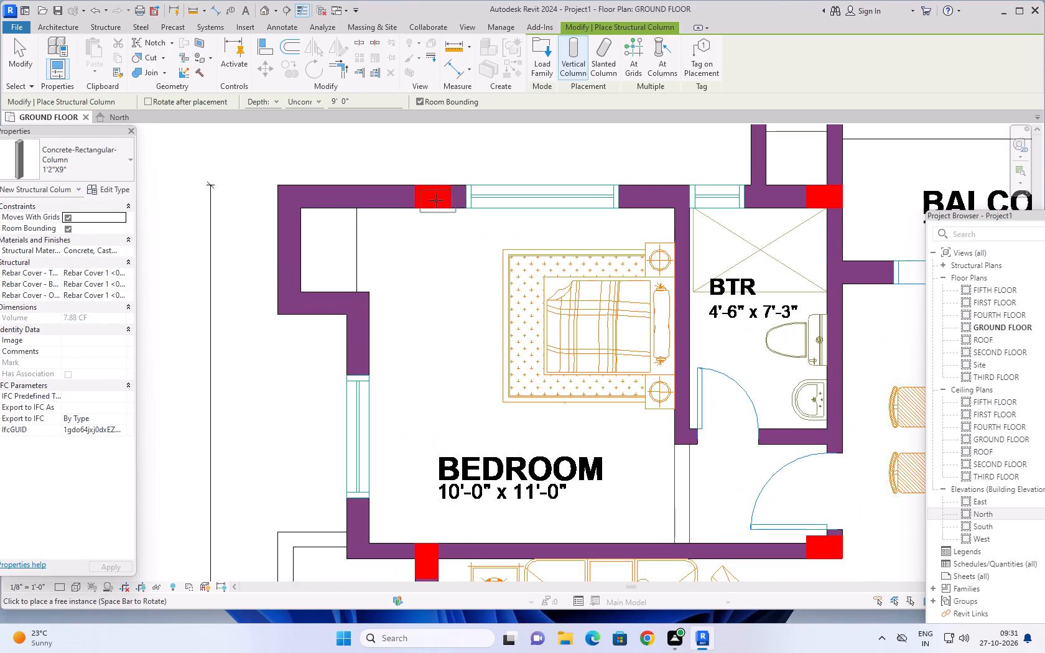
pyautogui.scroll(9, 442, 196)
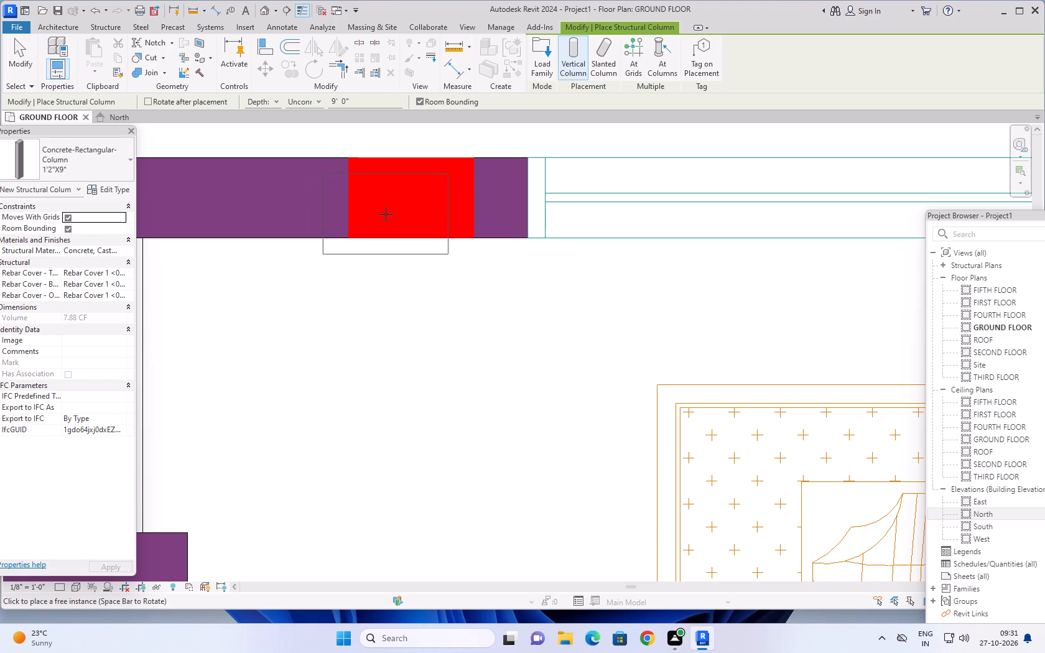
pyautogui.scroll(4, 402, 208)
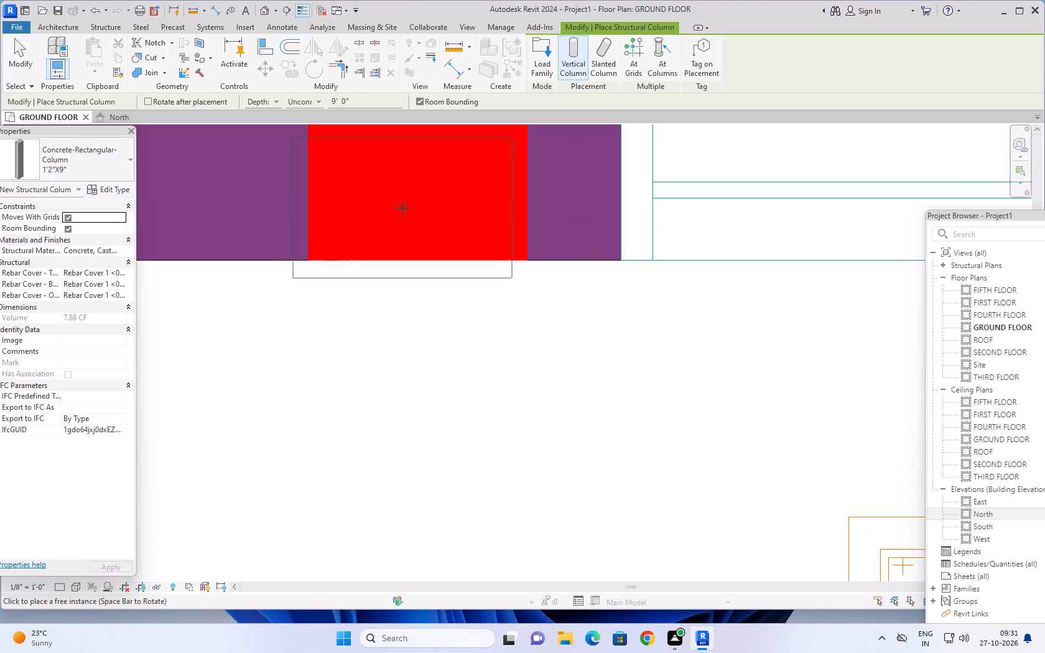
pyautogui.scroll(-3, 420, 211)
pyautogui.moveTo(422, 212); pyautogui.dragTo(411, 248, button='middle')
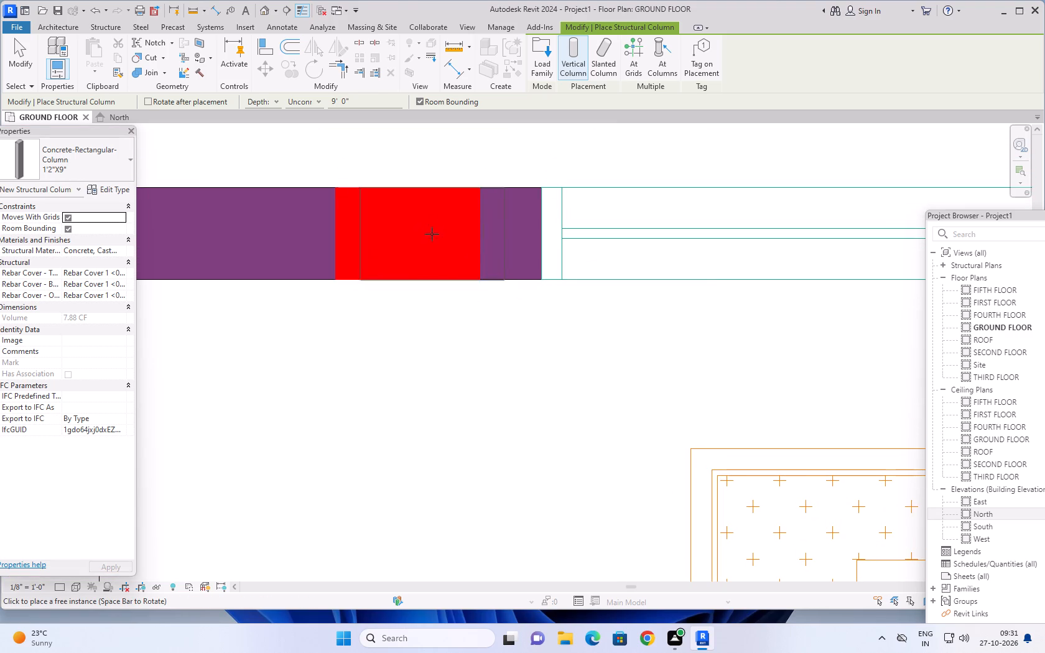
pyautogui.click(437, 228)
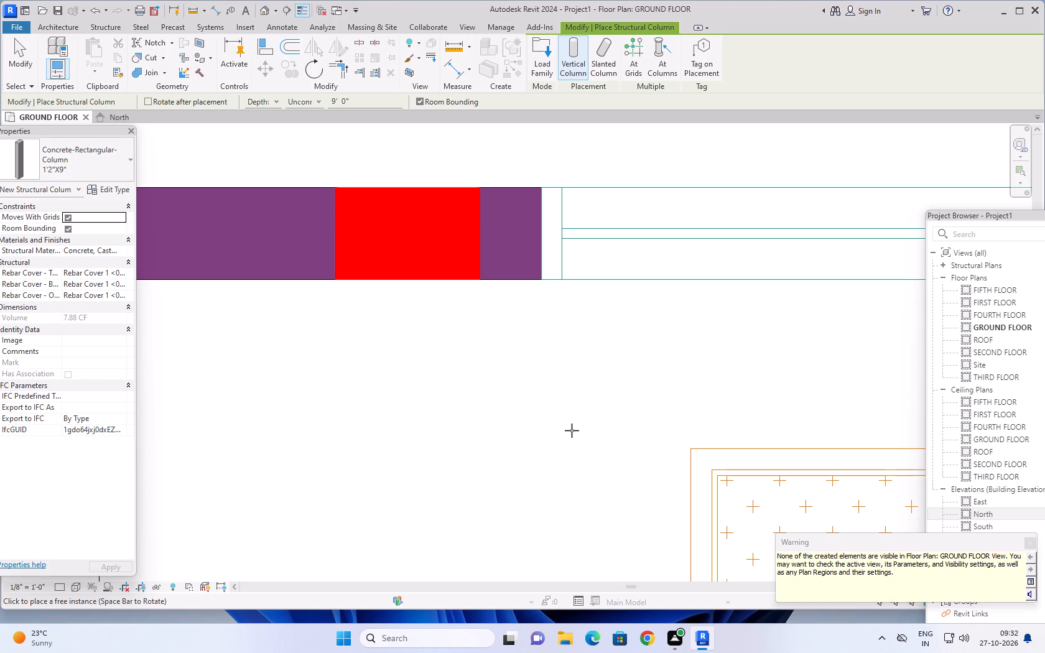
# Examine the model, imported and analytical model categories in the visibility/graphic overrides of GROUND FLOOR.
pyautogui.write('VV')
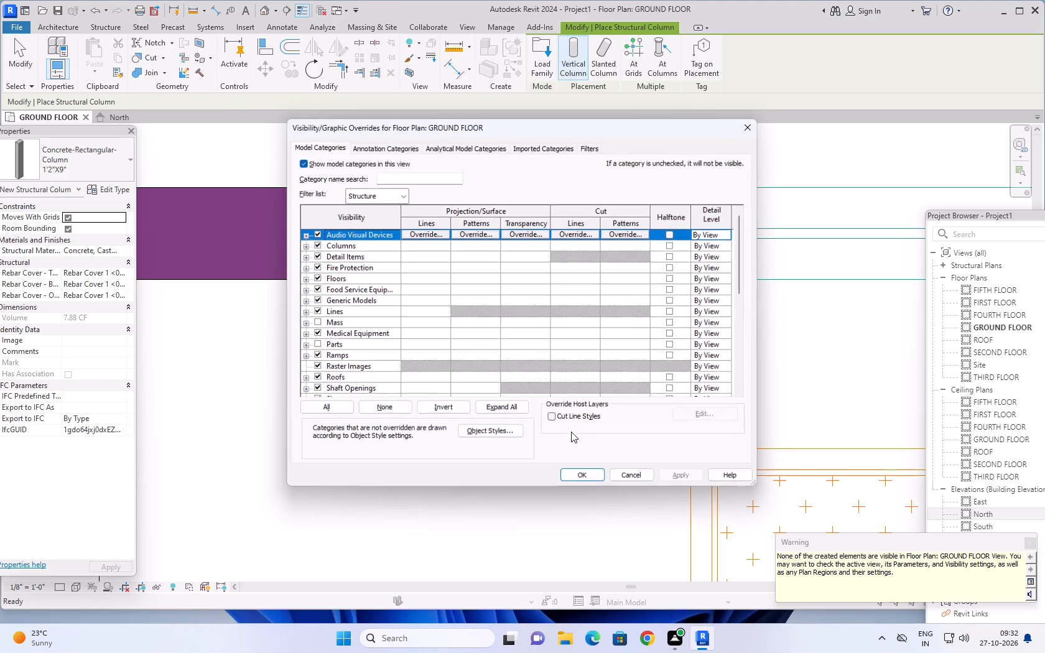
pyautogui.scroll(5, 349, 263)
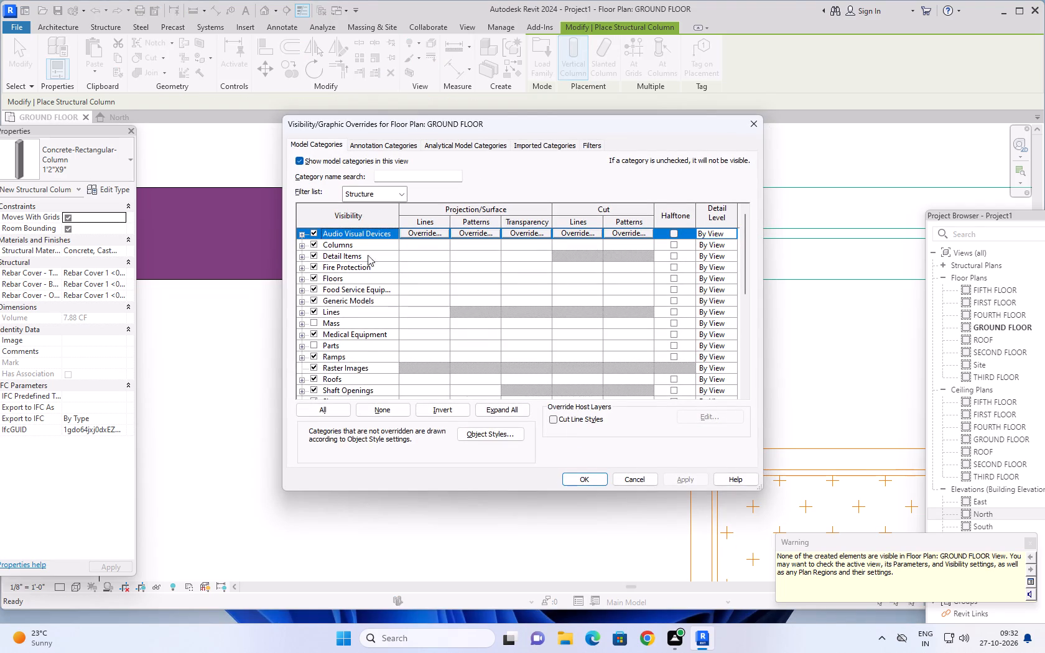
pyautogui.click(562, 142)
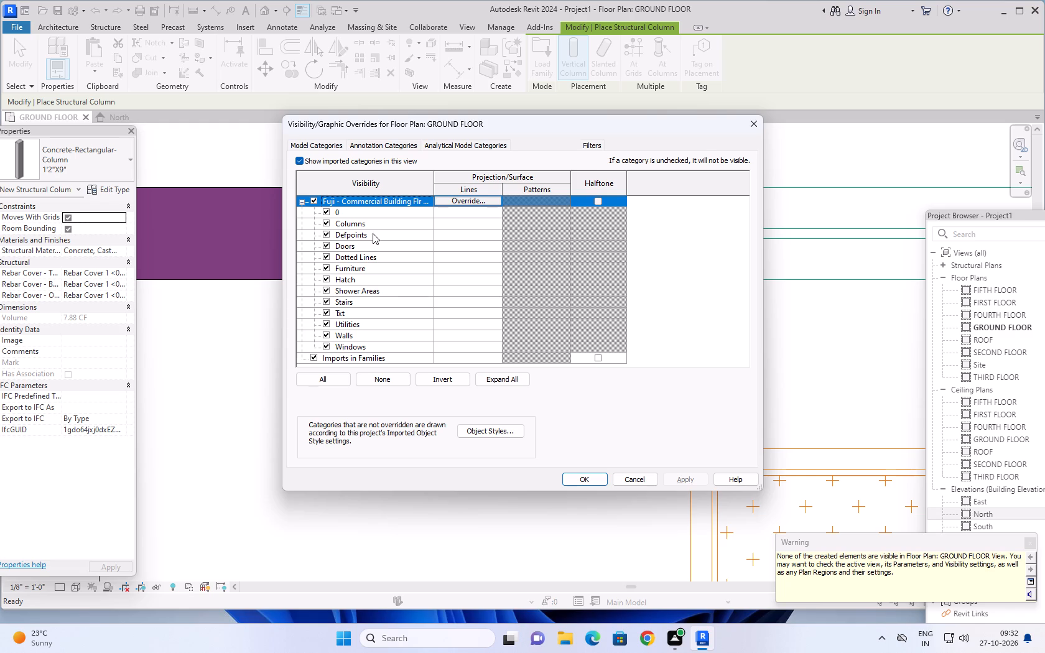
pyautogui.scroll(-5, 373, 233)
pyautogui.scroll(2, 399, 281)
pyautogui.click(488, 144)
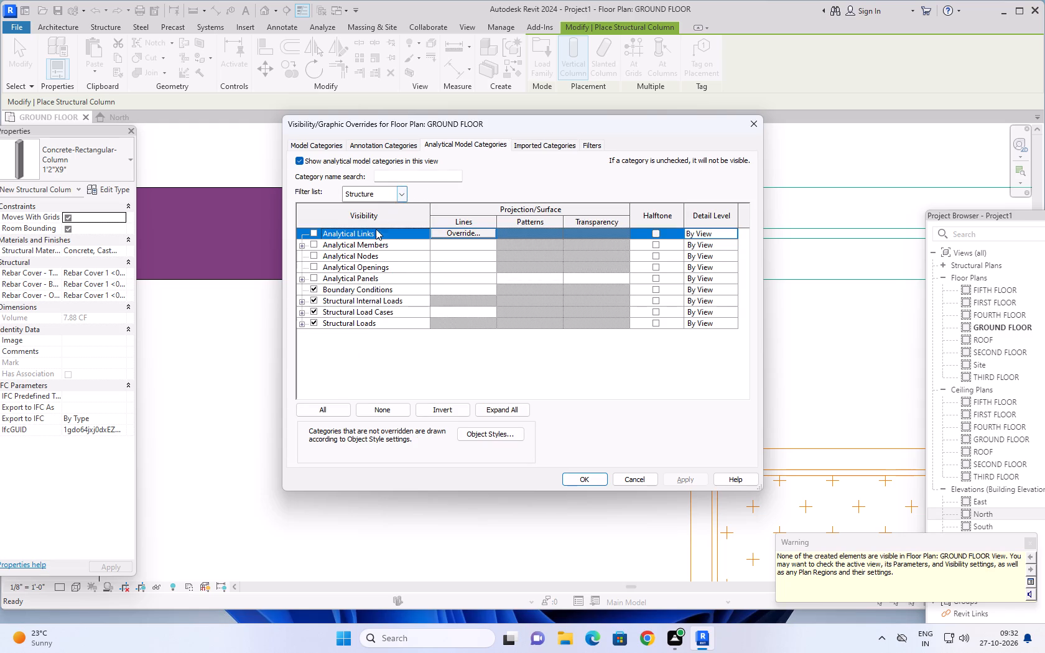
pyautogui.scroll(7, 368, 264)
# Add Architecture to Structure in the discipline filter of the visibility/graphic overrides' category list.
pyautogui.click(398, 190)
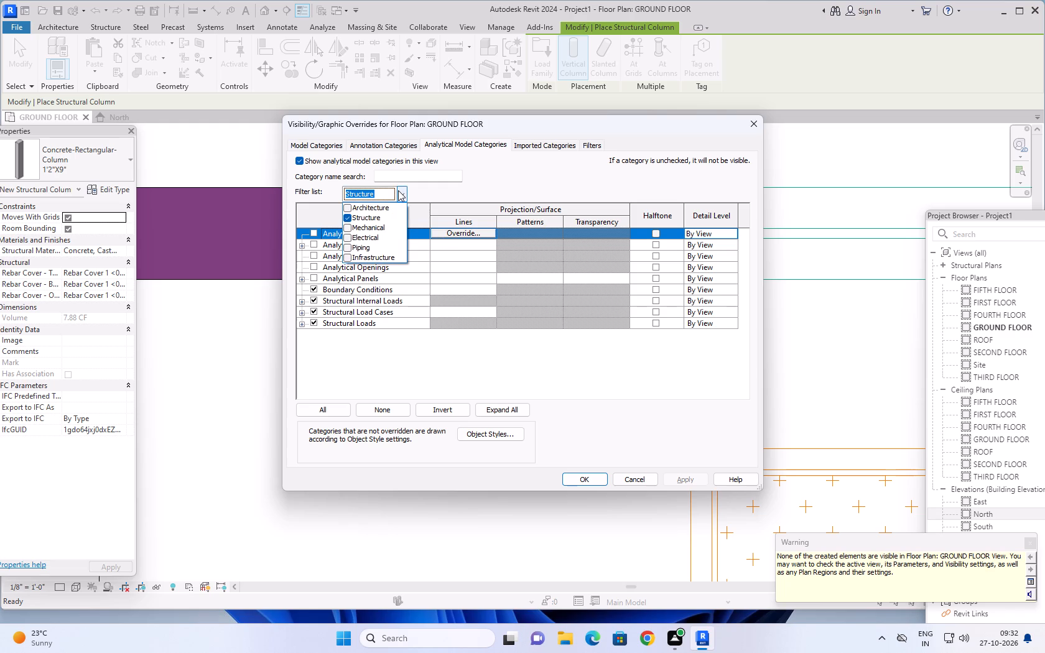
pyautogui.click(347, 207)
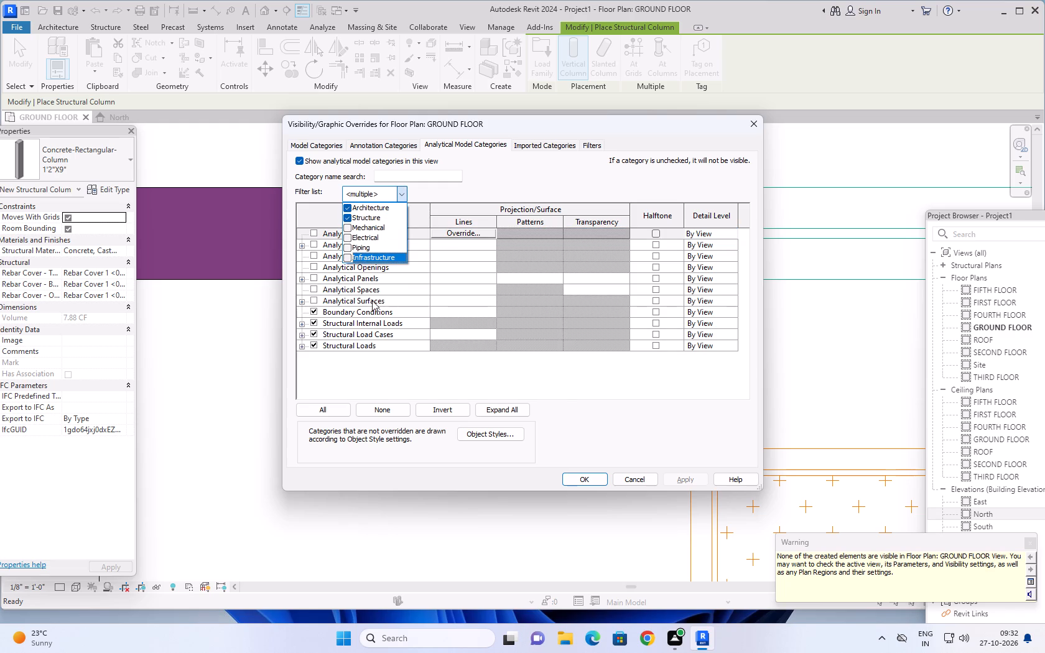
pyautogui.scroll(-3, 367, 302)
pyautogui.click(373, 368)
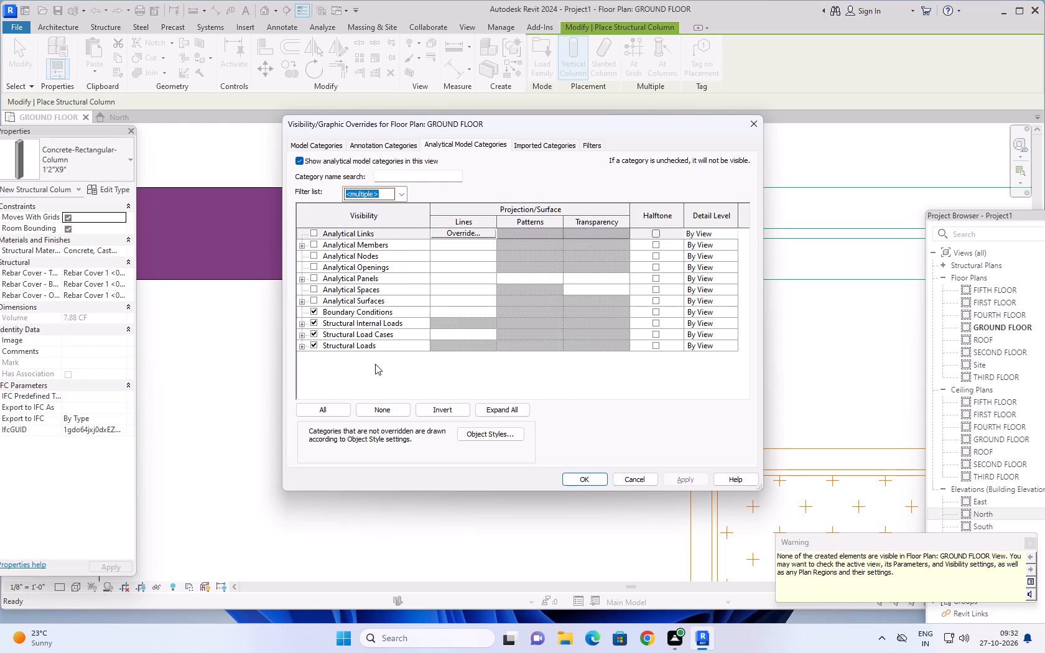
# Examine the annotation categories and their discipline filter in the visibility/graphic overrides of GROUND FLOOR.
pyautogui.click(377, 149)
pyautogui.scroll(2, 345, 228)
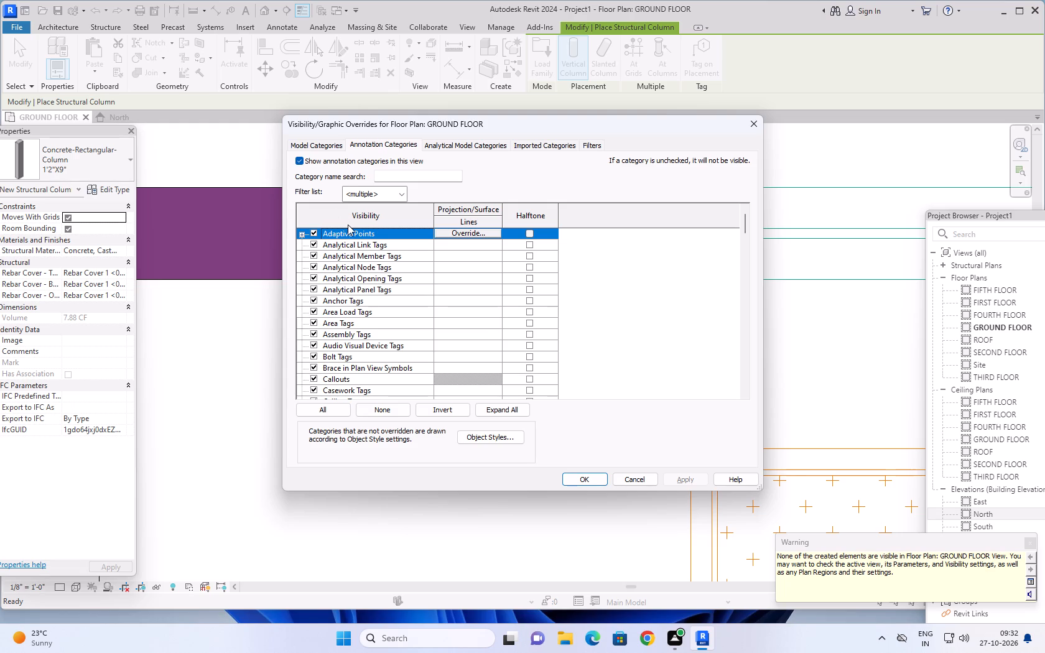
pyautogui.scroll(4, 350, 286)
pyautogui.scroll(-4, 348, 290)
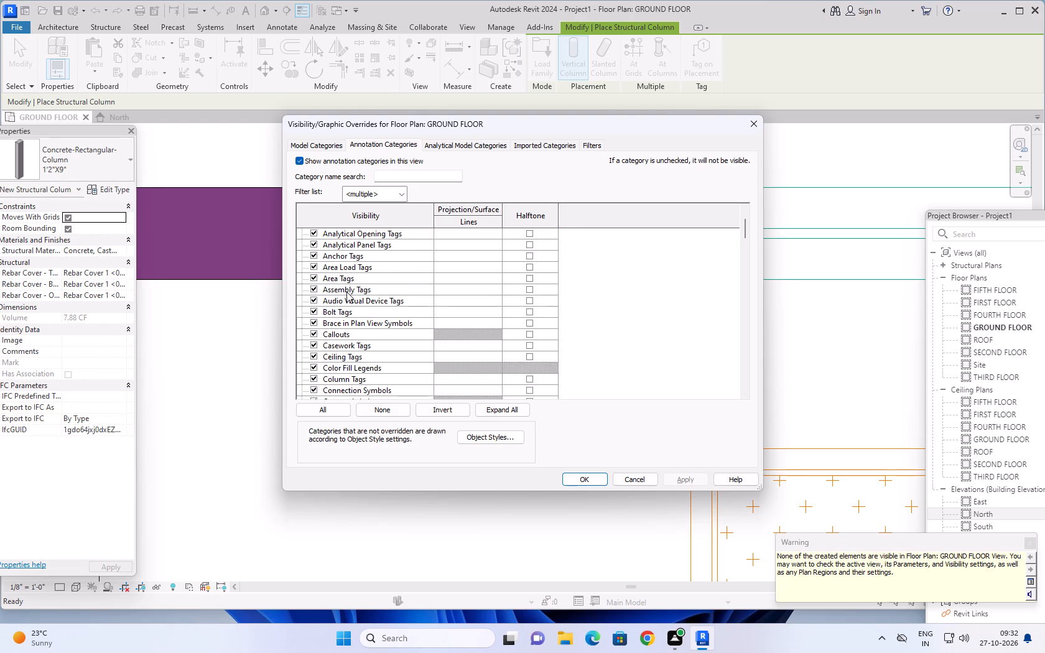
pyautogui.scroll(-10, 346, 292)
pyautogui.scroll(1, 346, 292)
pyautogui.scroll(-3, 346, 291)
pyautogui.scroll(6, 347, 294)
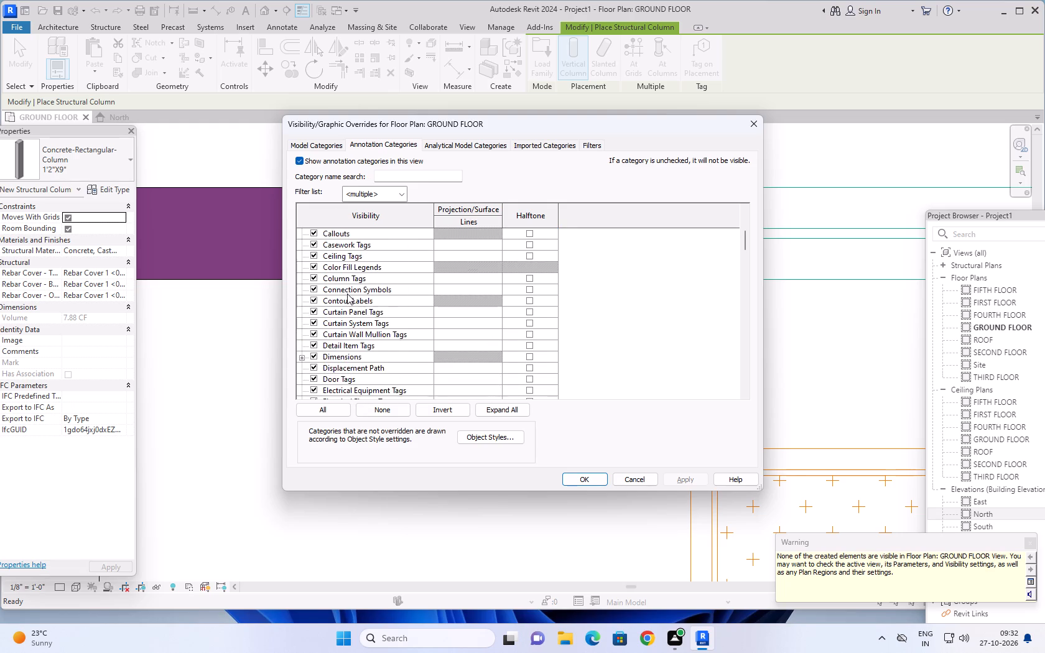
pyautogui.scroll(9, 347, 294)
pyautogui.click(402, 195)
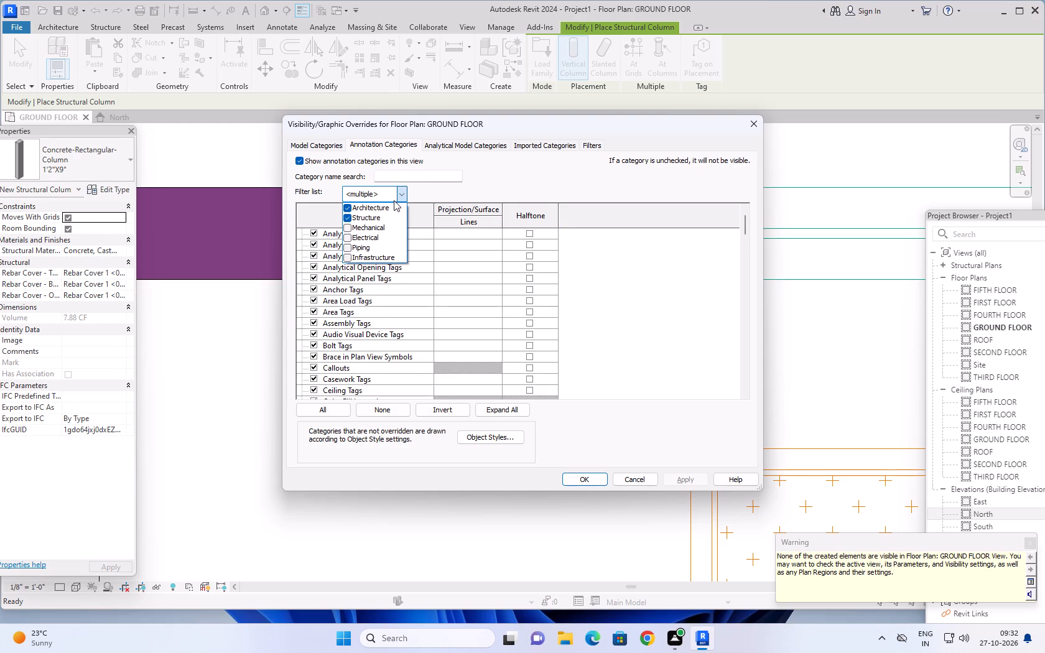
pyautogui.click(402, 192)
pyautogui.scroll(6, 390, 222)
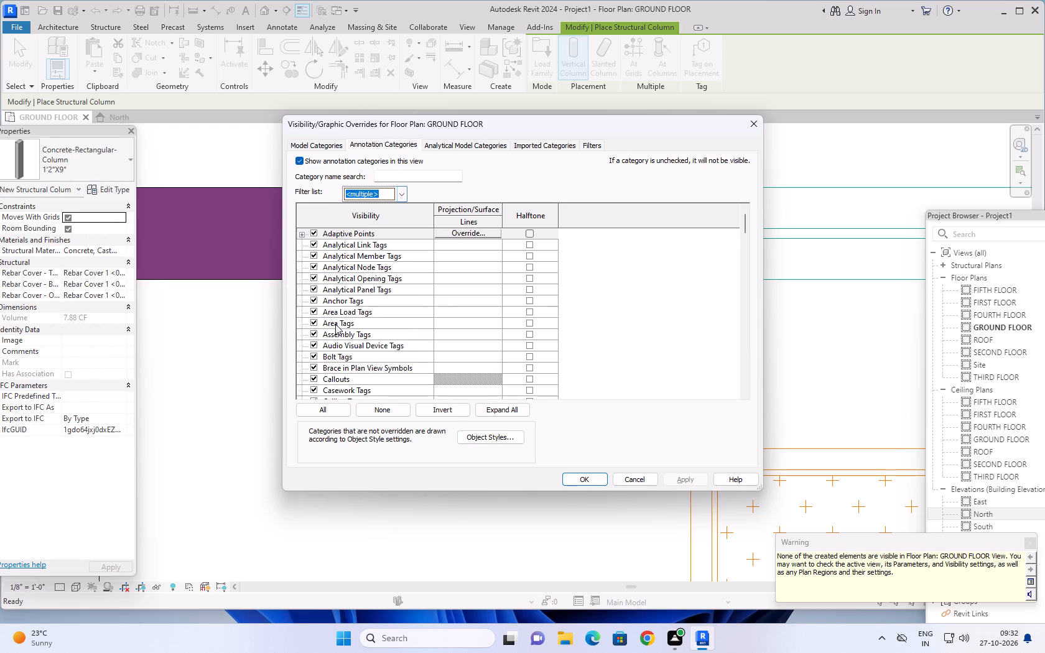
pyautogui.scroll(6, 362, 309)
pyautogui.scroll(-7, 351, 279)
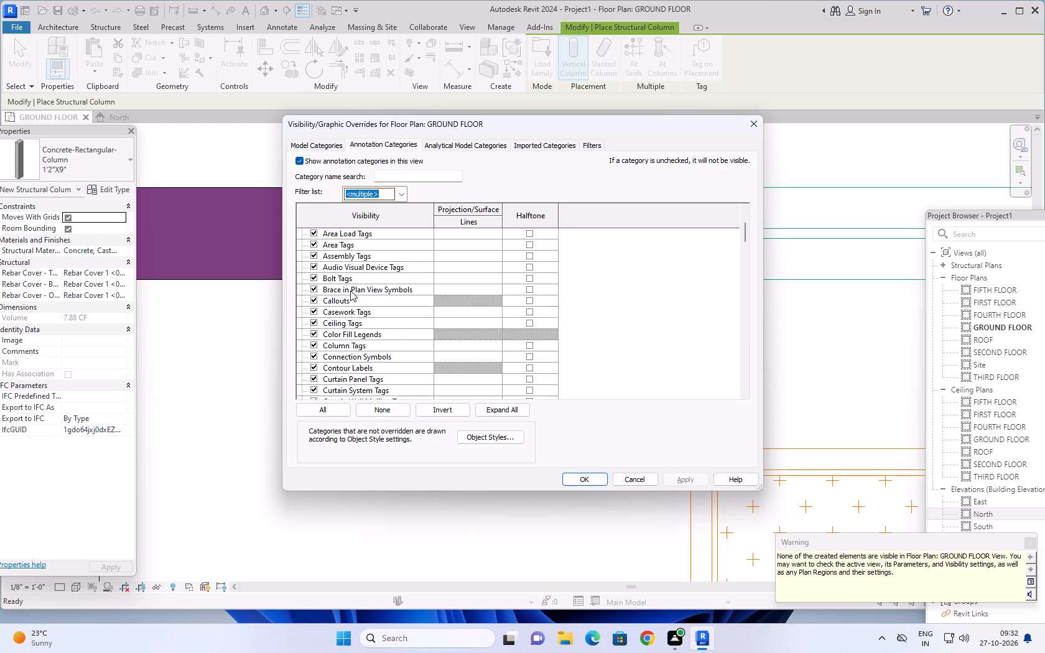
pyautogui.scroll(-1, 351, 292)
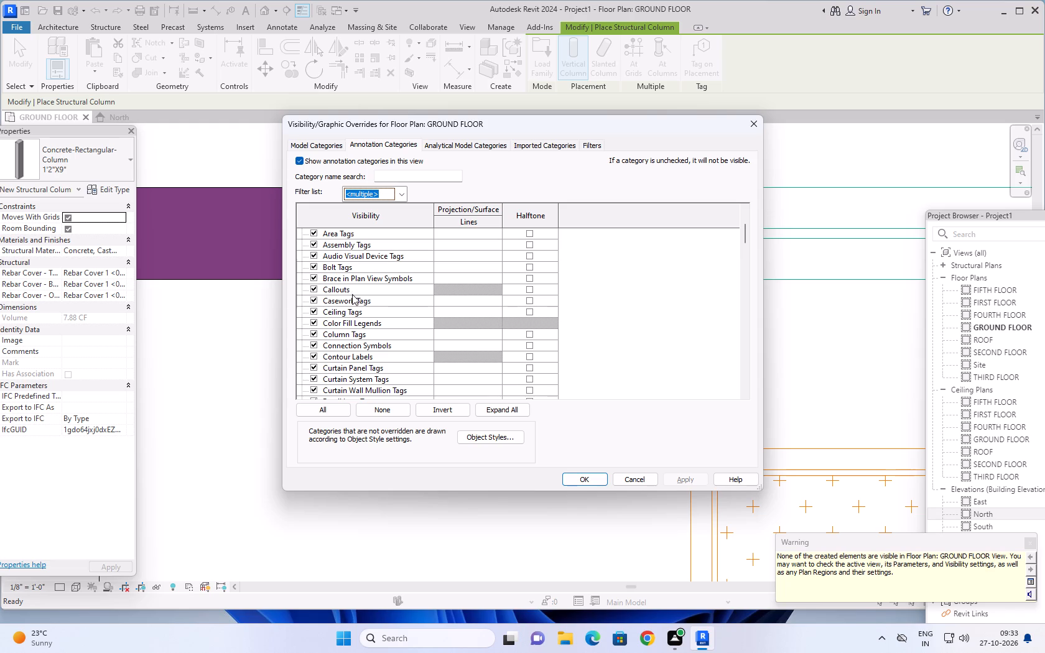
pyautogui.scroll(-1, 359, 327)
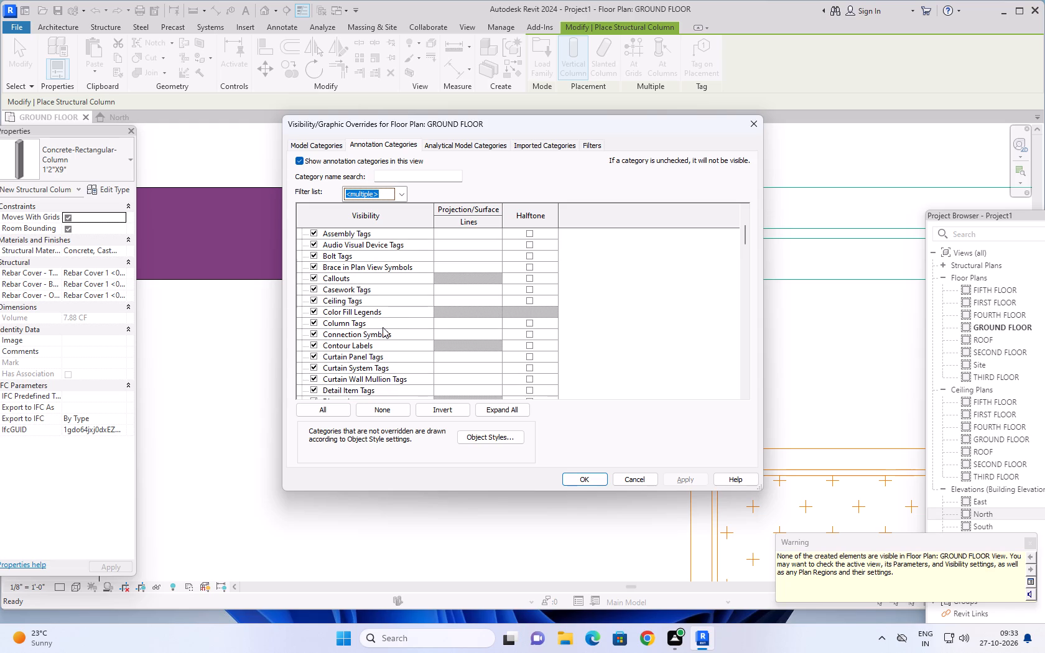
pyautogui.scroll(-1, 349, 330)
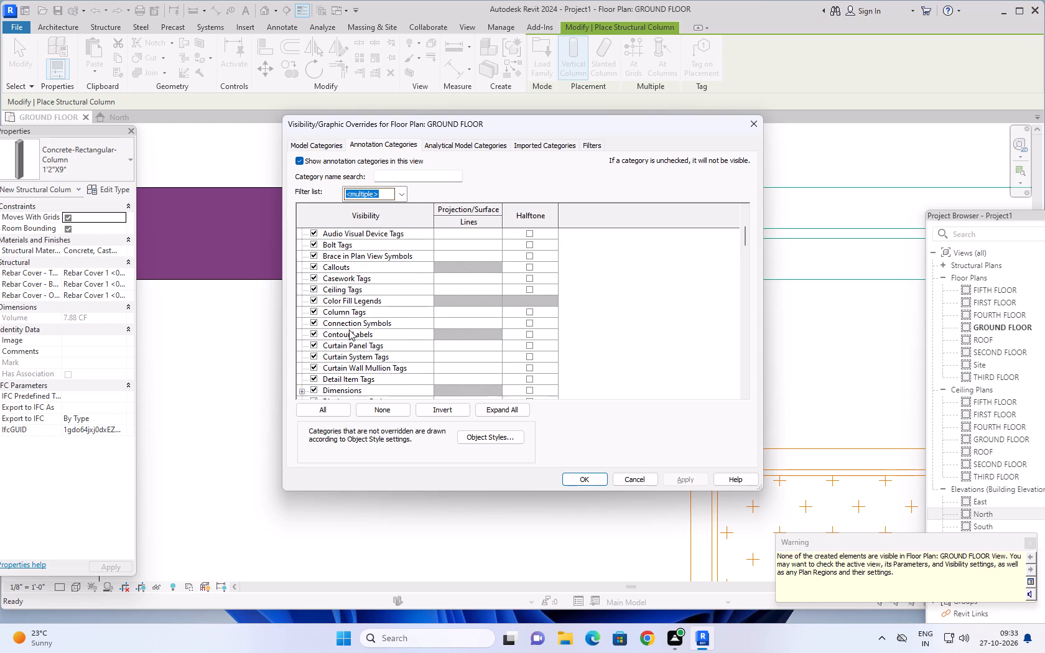
pyautogui.scroll(-3, 349, 330)
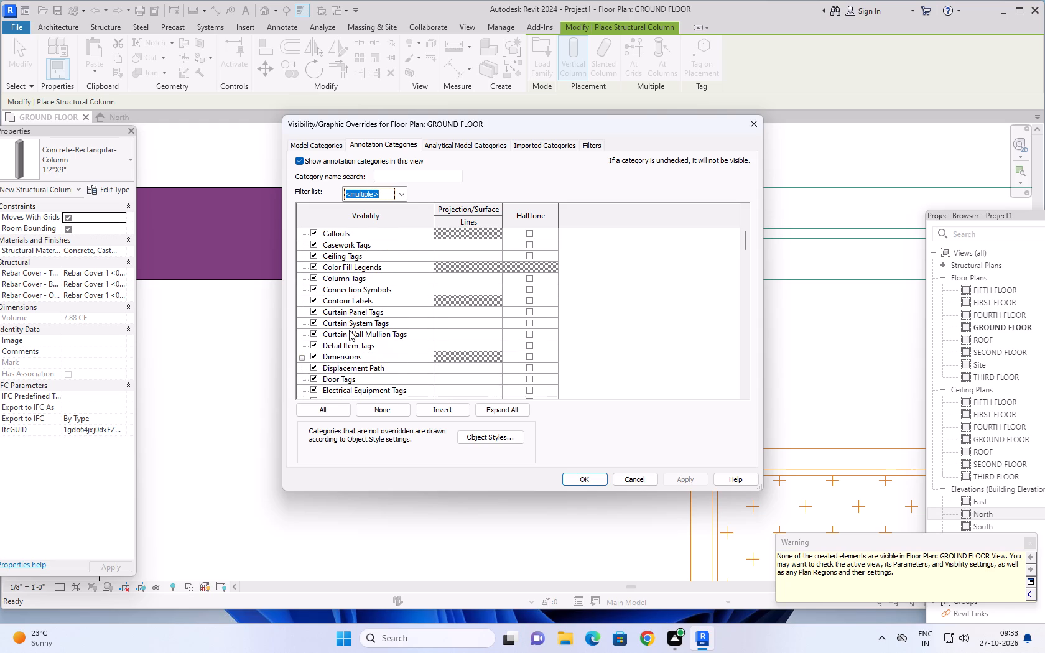
pyautogui.scroll(-2, 349, 330)
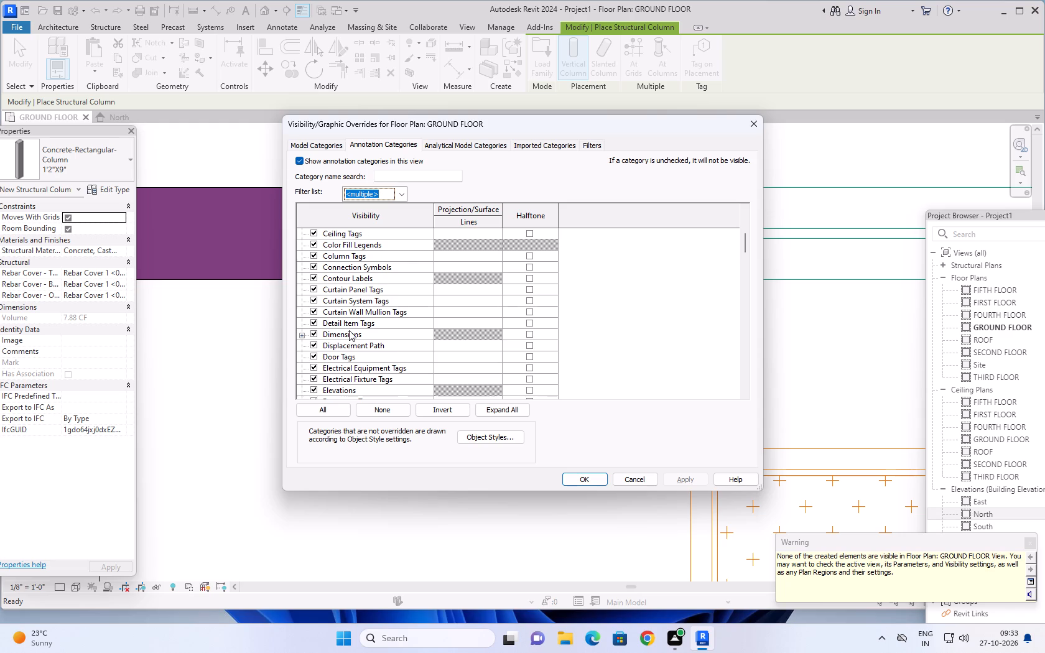
pyautogui.scroll(-1, 350, 318)
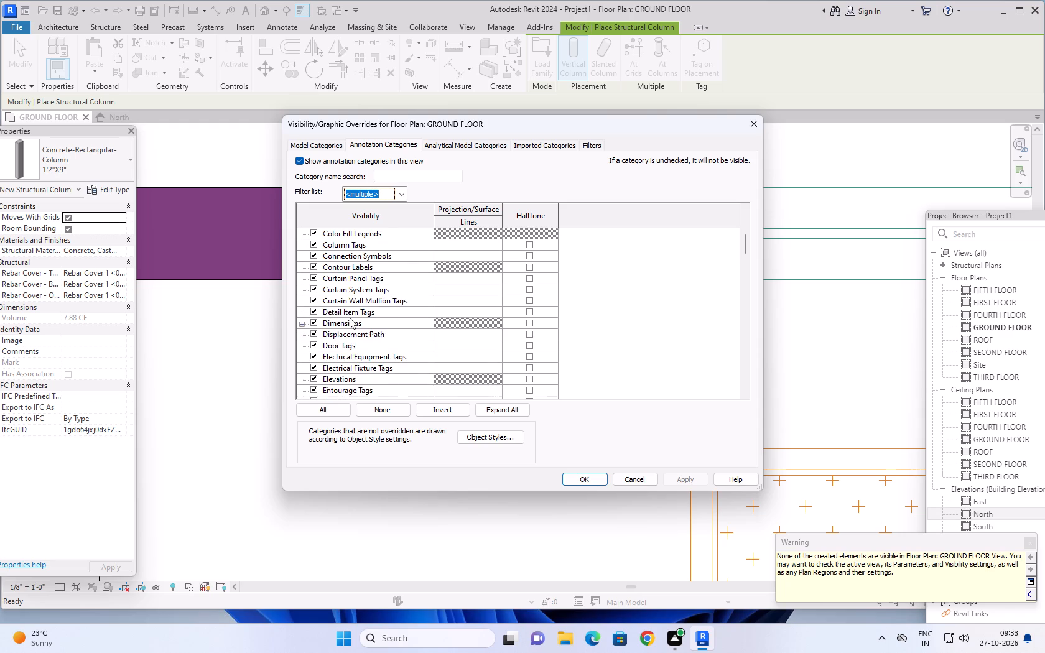
pyautogui.scroll(-17, 350, 318)
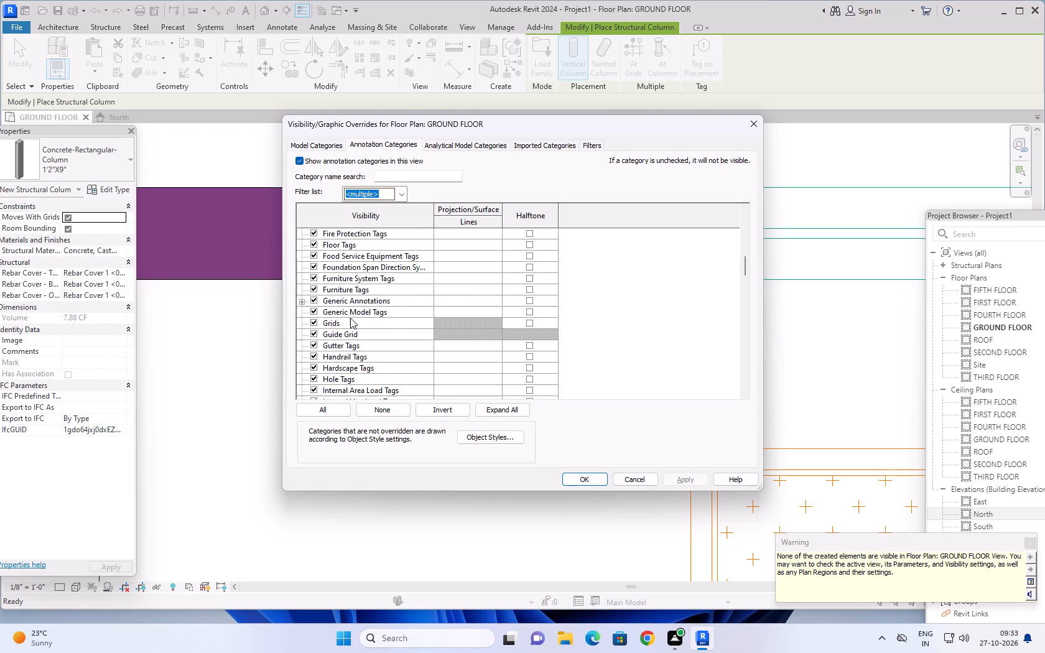
pyautogui.scroll(-20, 350, 318)
pyautogui.scroll(-1, 350, 318)
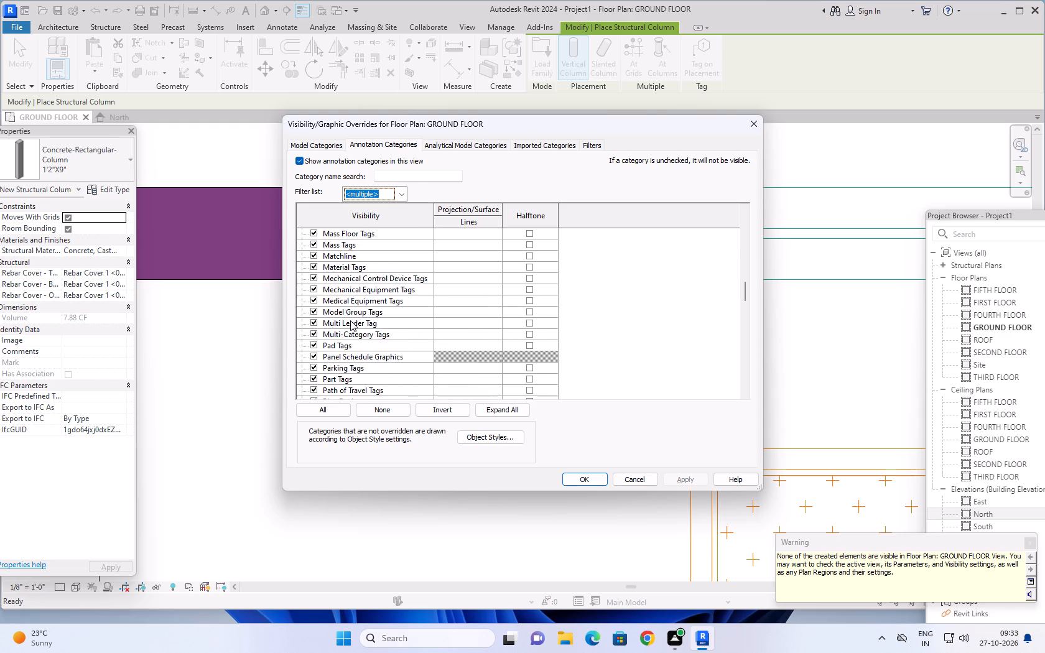
pyautogui.scroll(-12, 350, 320)
pyautogui.scroll(-10, 350, 320)
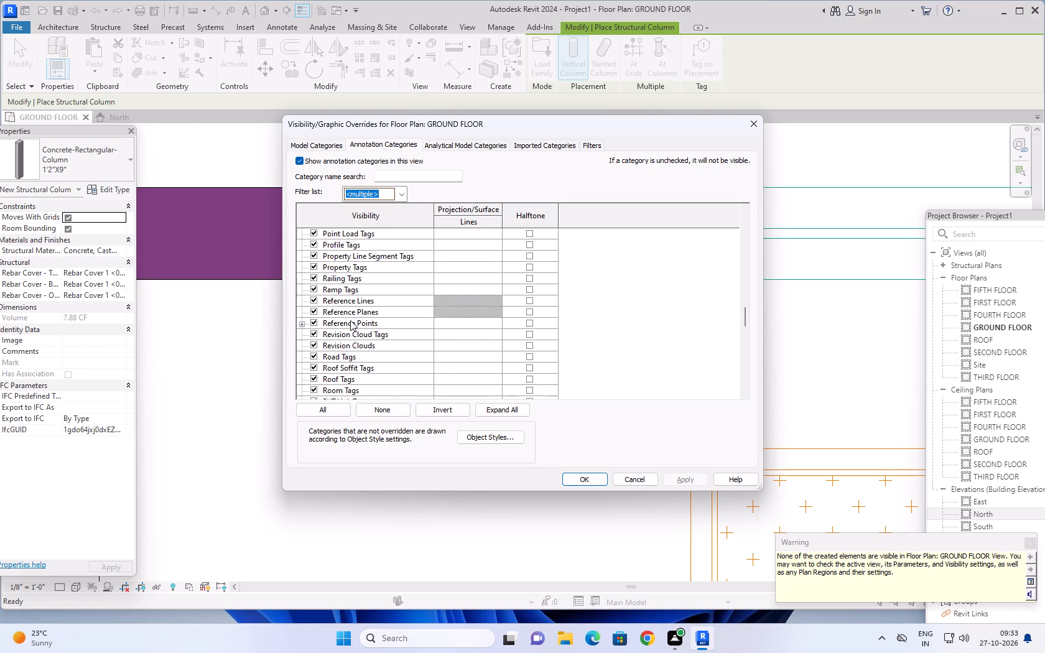
pyautogui.scroll(-2, 350, 320)
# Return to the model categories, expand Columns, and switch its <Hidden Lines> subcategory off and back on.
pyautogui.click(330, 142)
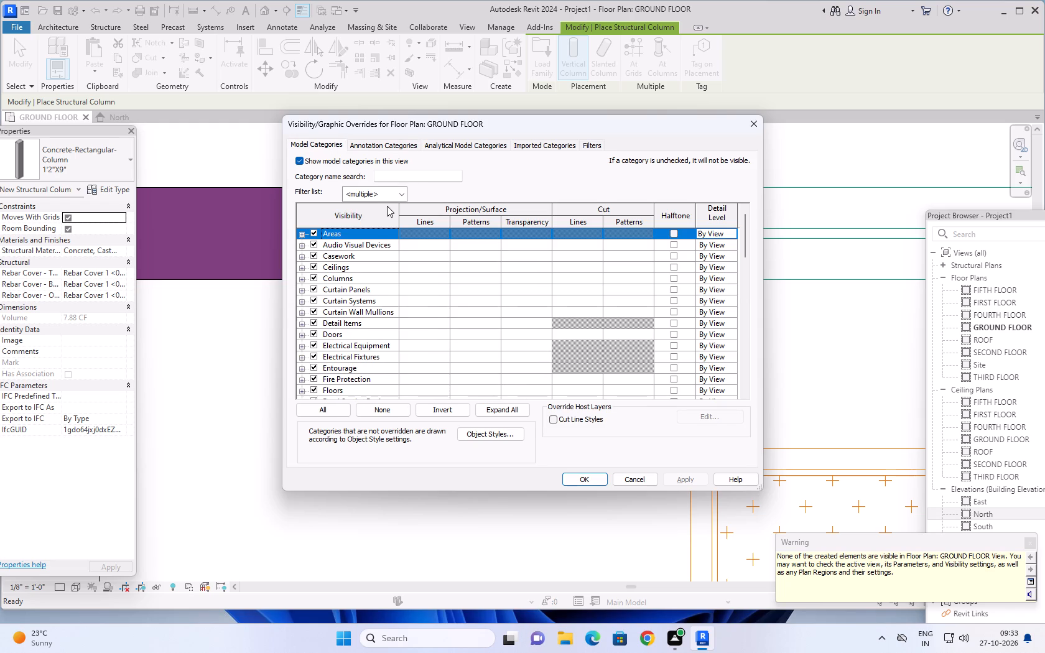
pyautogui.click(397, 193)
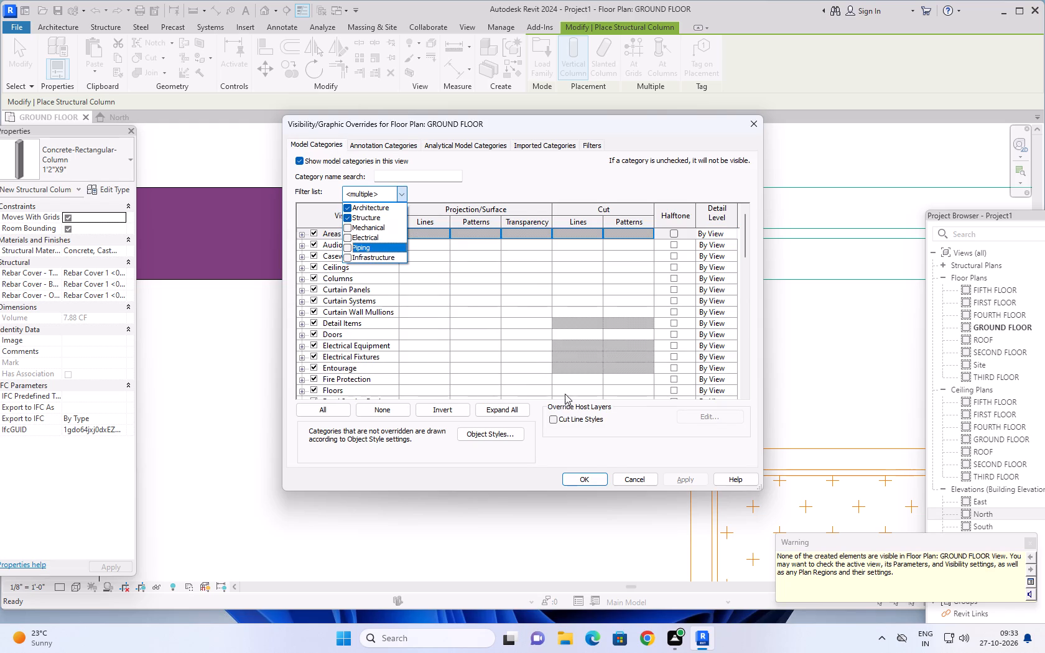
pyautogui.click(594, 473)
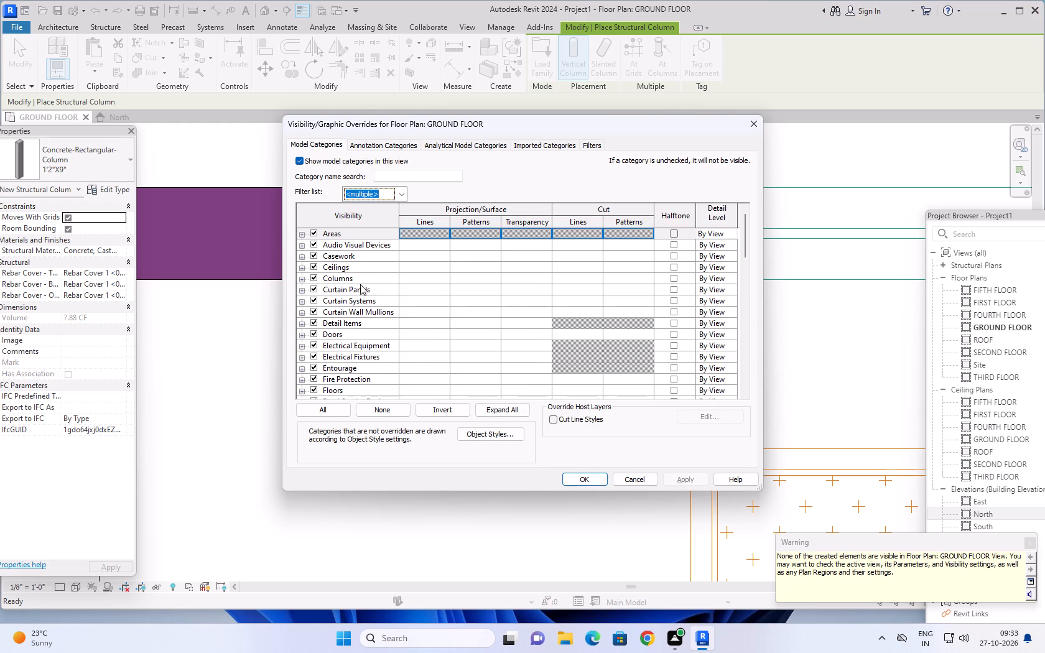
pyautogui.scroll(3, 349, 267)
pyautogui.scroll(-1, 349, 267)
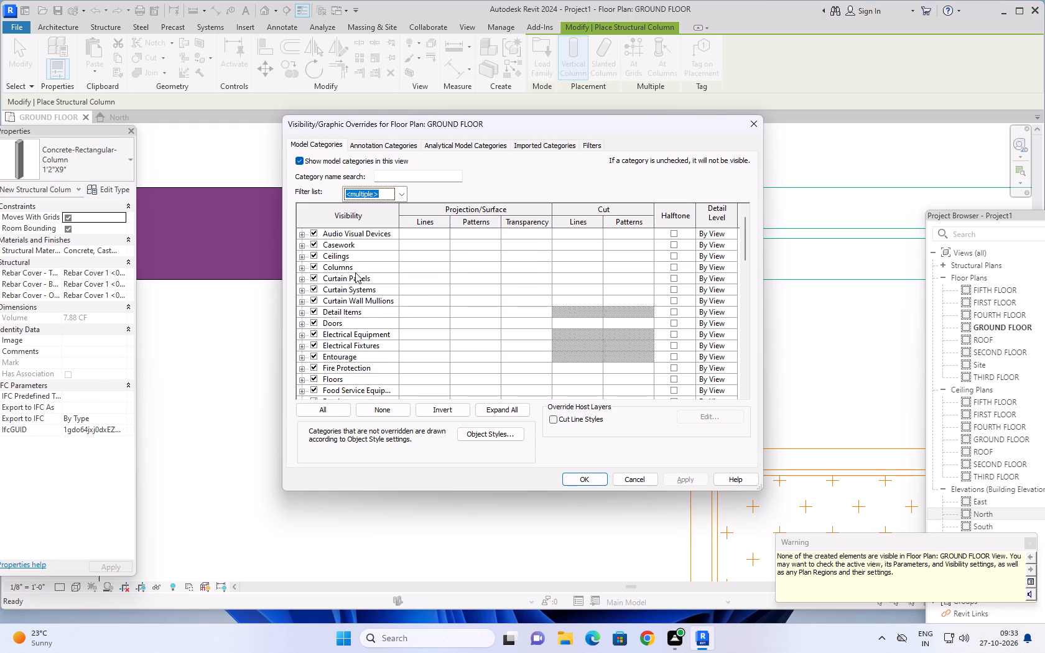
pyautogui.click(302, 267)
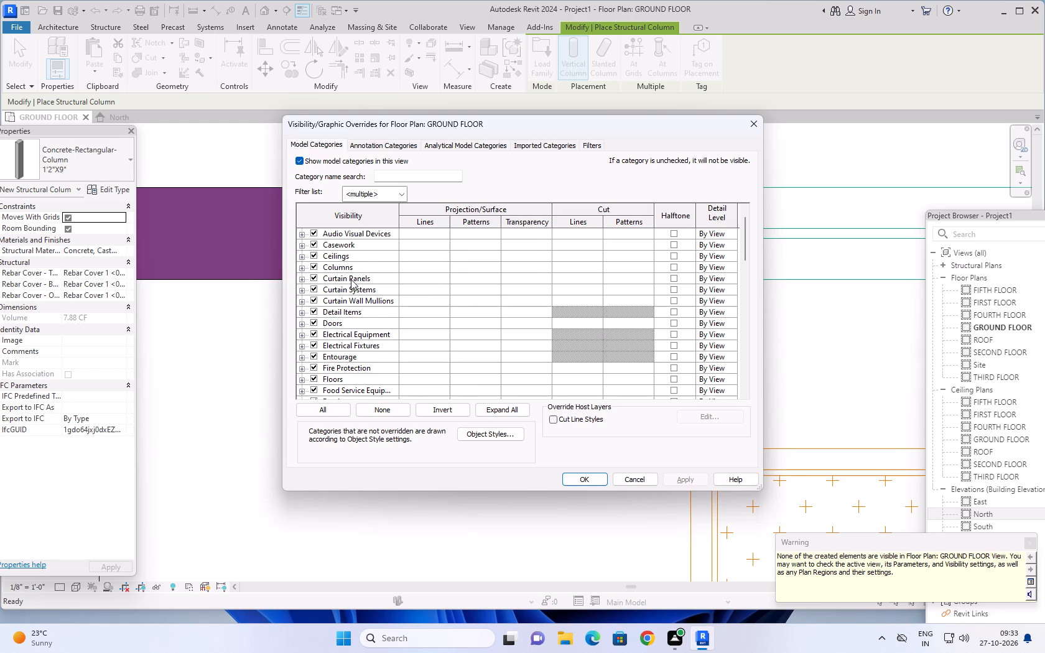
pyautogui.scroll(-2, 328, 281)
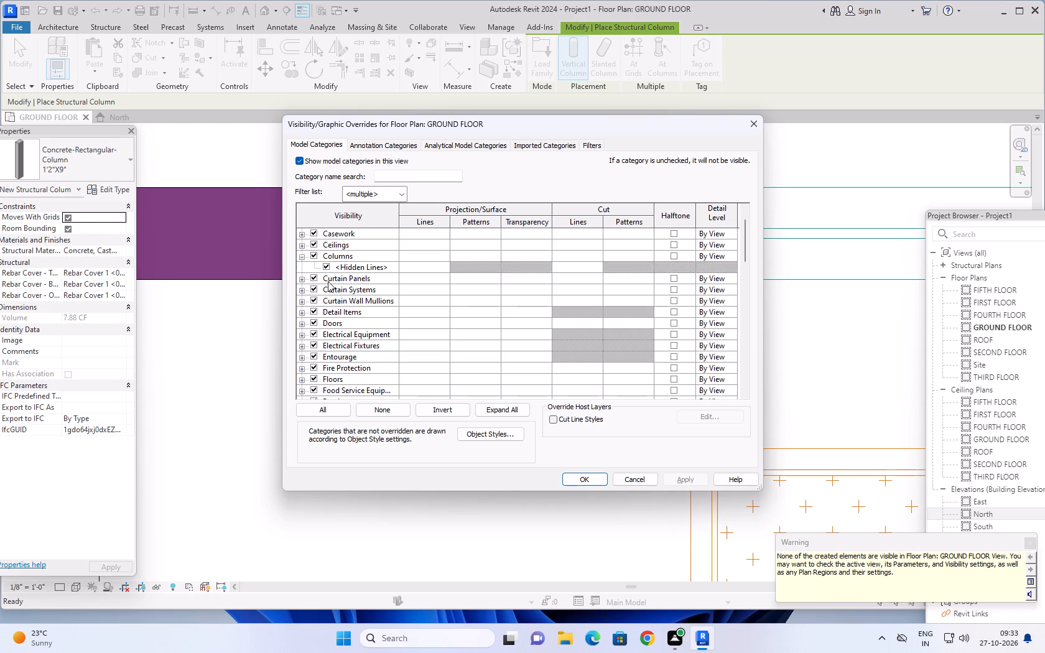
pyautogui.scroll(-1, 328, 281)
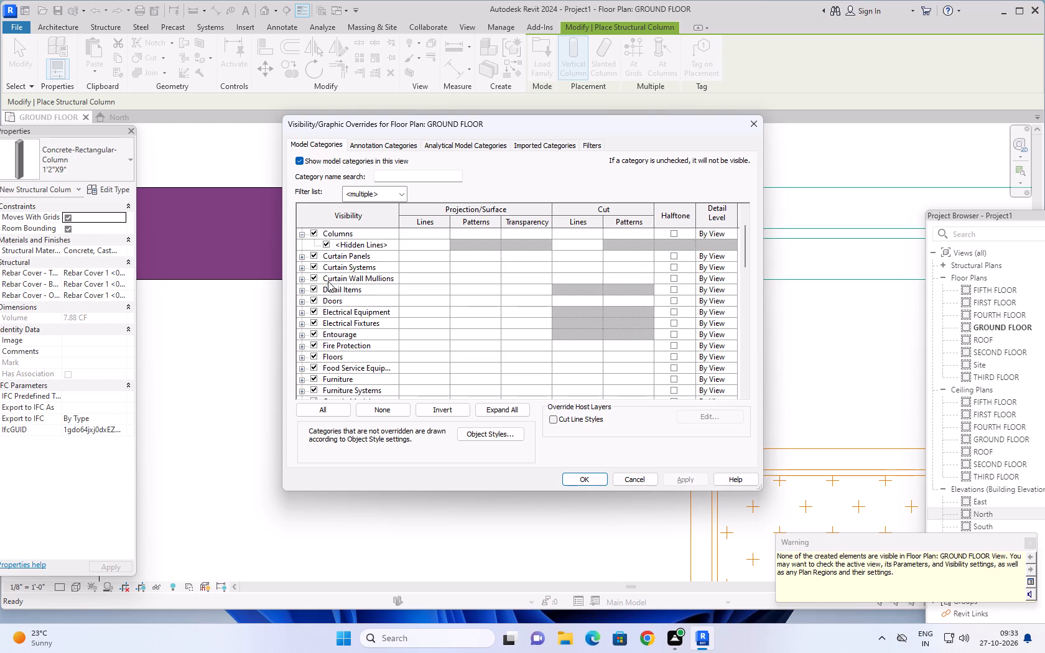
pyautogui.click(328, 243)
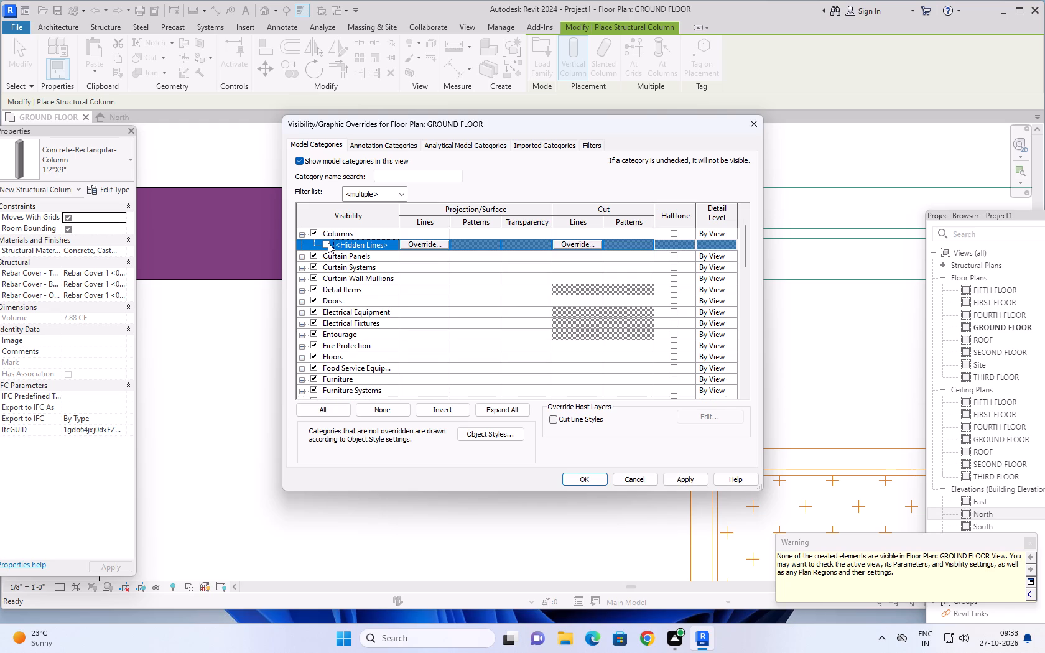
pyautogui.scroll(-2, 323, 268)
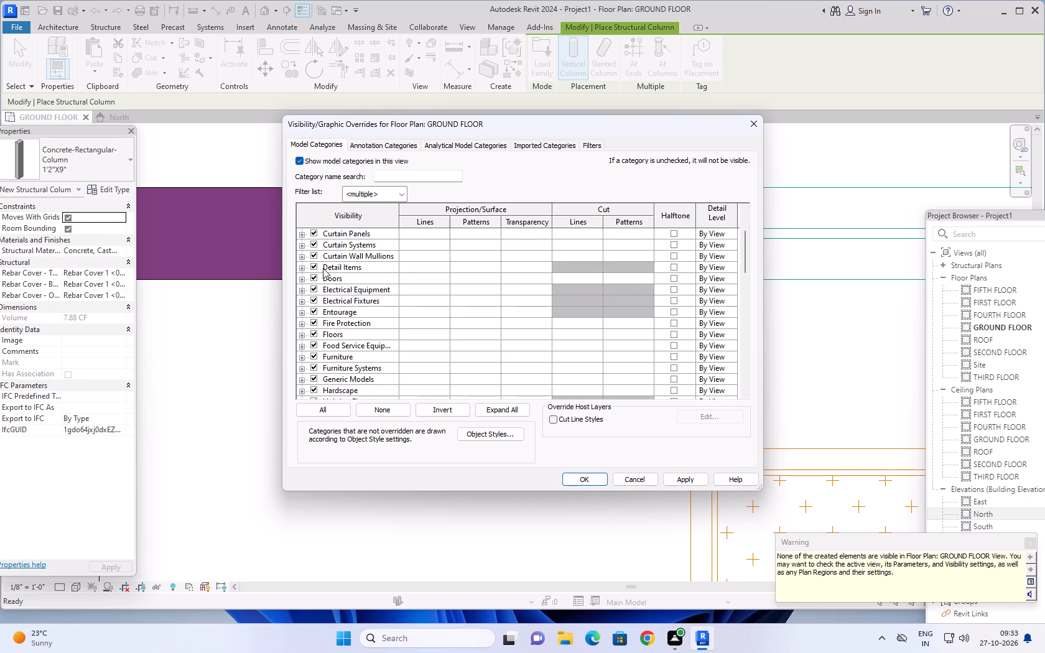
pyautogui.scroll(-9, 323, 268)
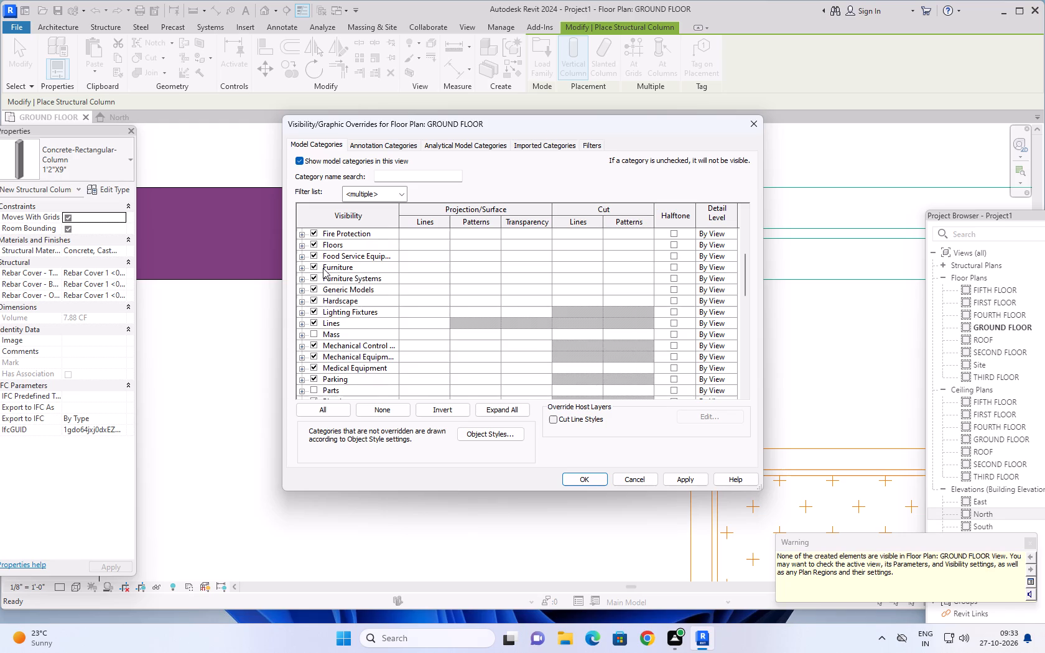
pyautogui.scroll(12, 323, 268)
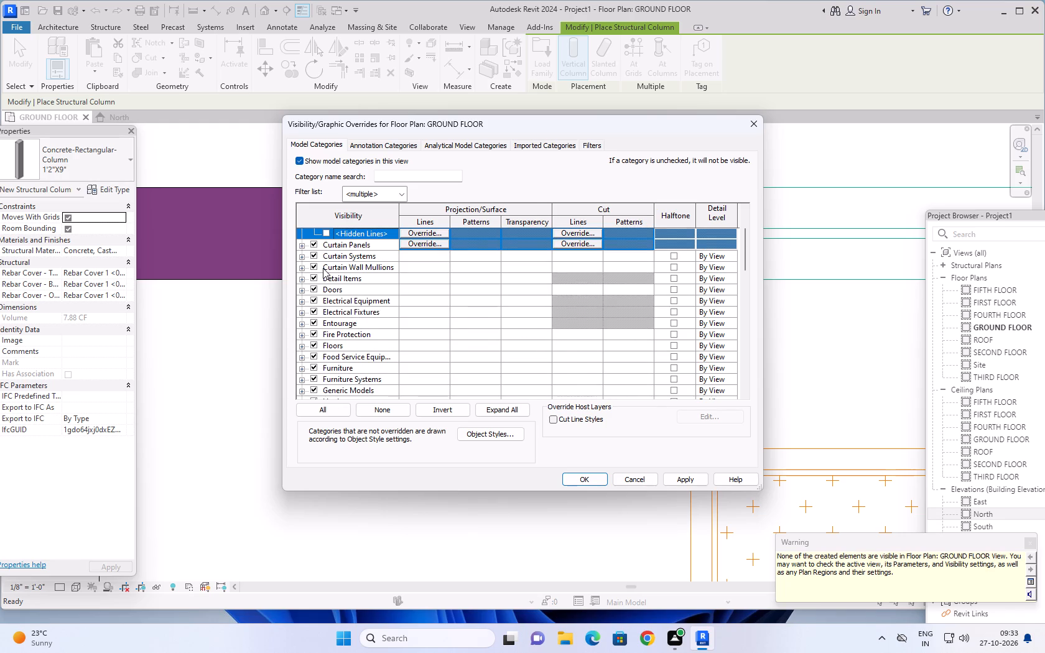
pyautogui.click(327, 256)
# Expand Structural Columns in the model categories and switch on visibility of its Location Lines subcategory.
pyautogui.scroll(-6, 329, 336)
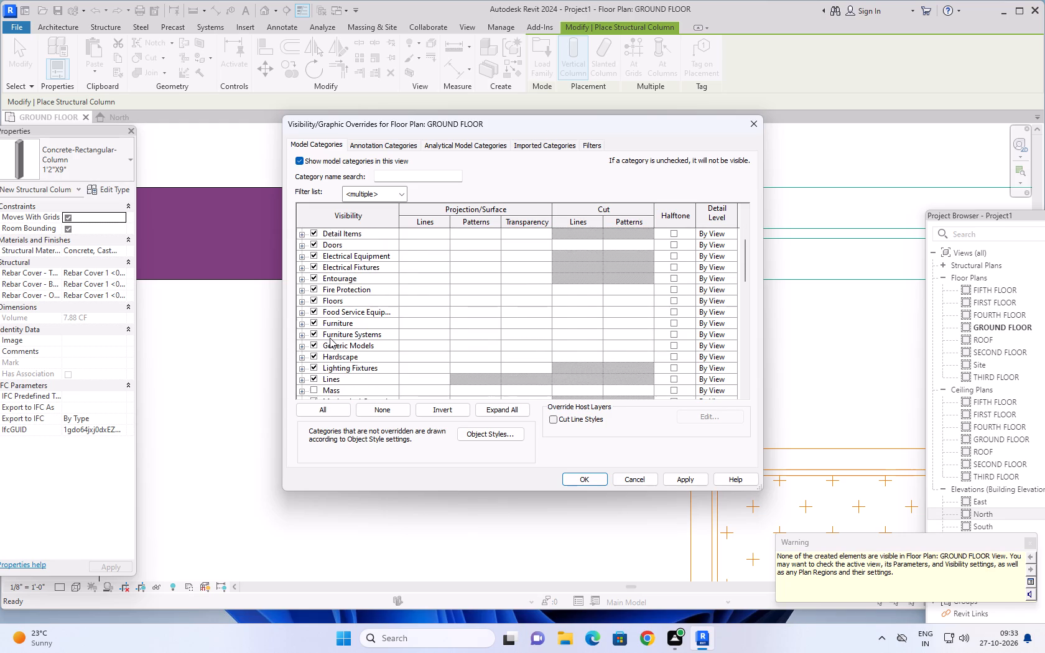
pyautogui.scroll(-4, 333, 335)
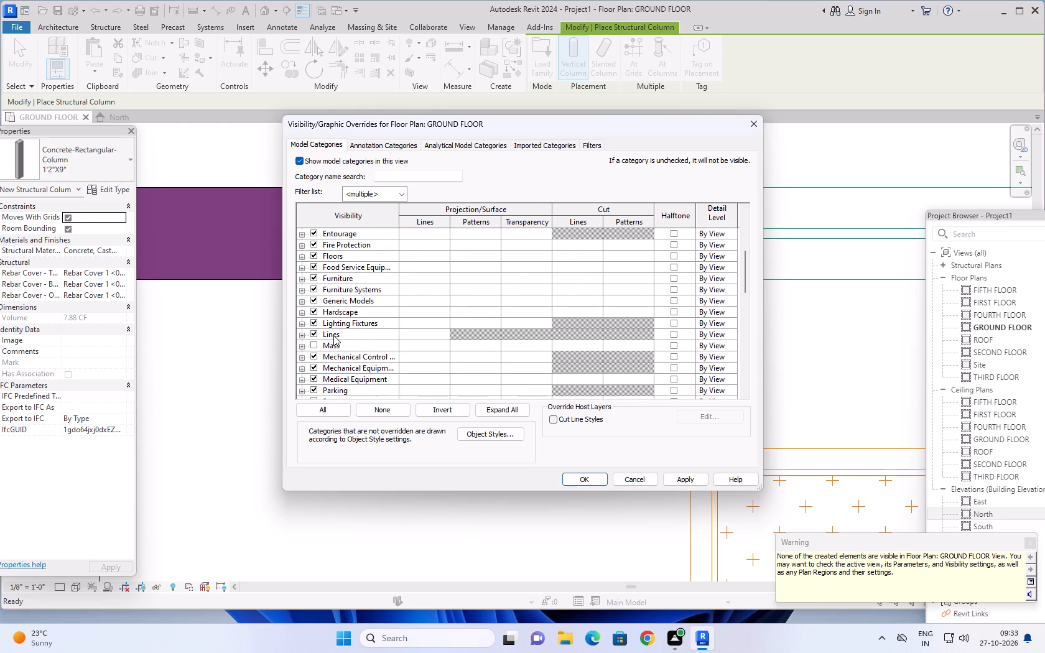
pyautogui.scroll(-5, 333, 335)
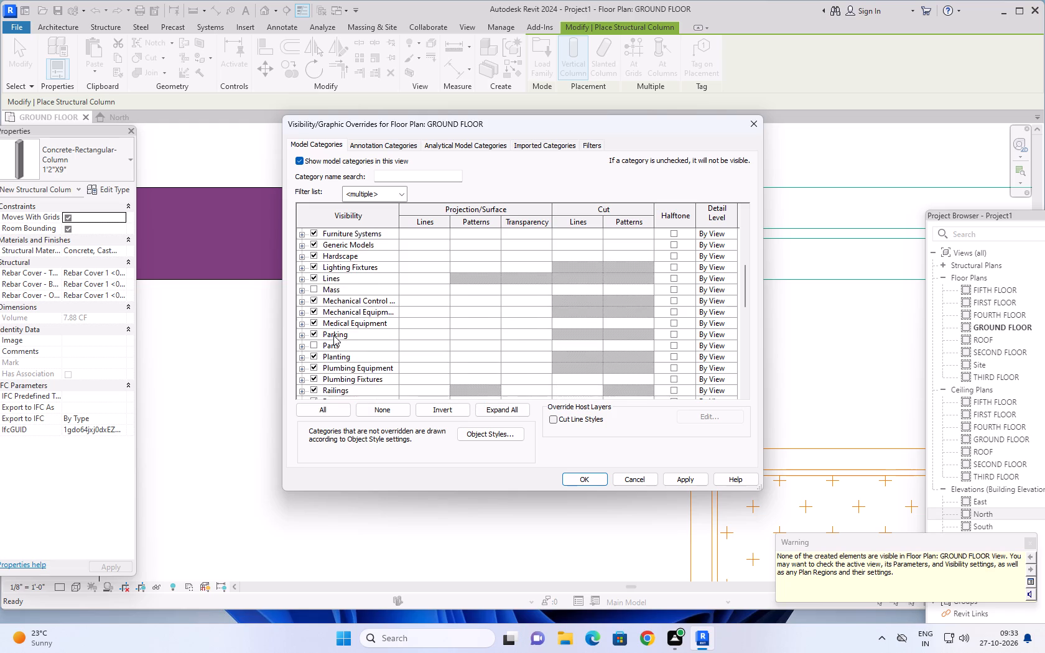
pyautogui.scroll(-8, 333, 335)
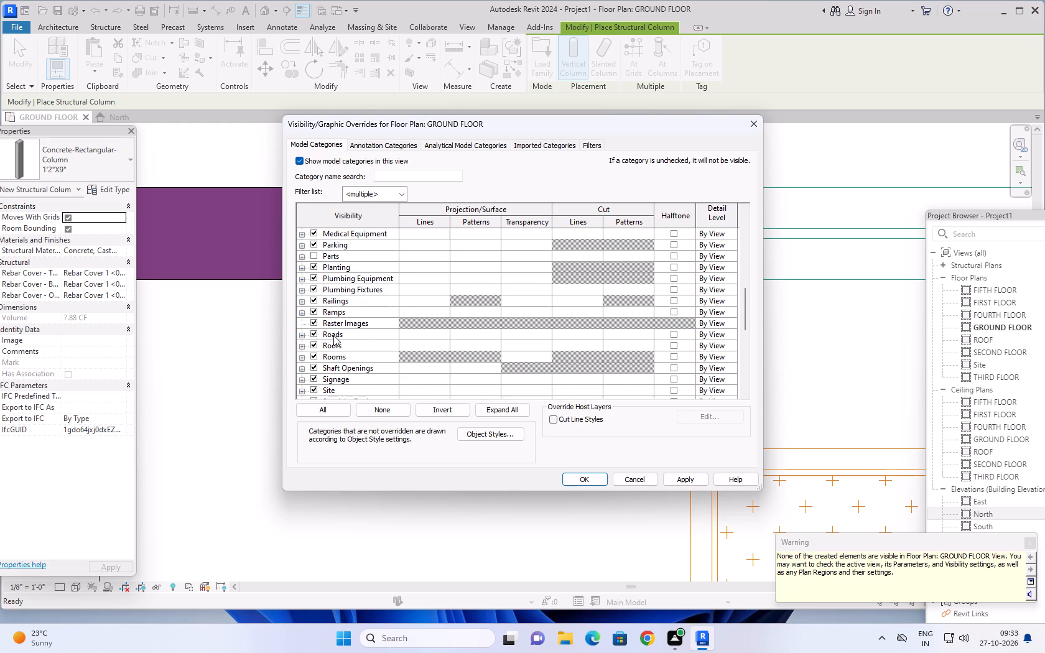
pyautogui.scroll(-2, 333, 335)
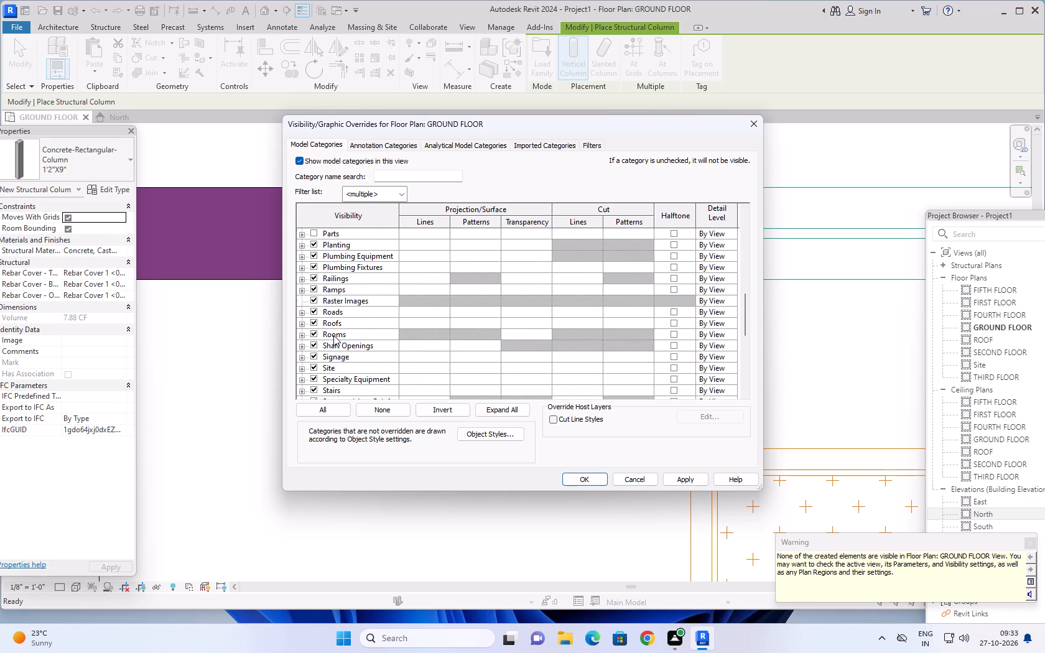
pyautogui.scroll(-6, 333, 335)
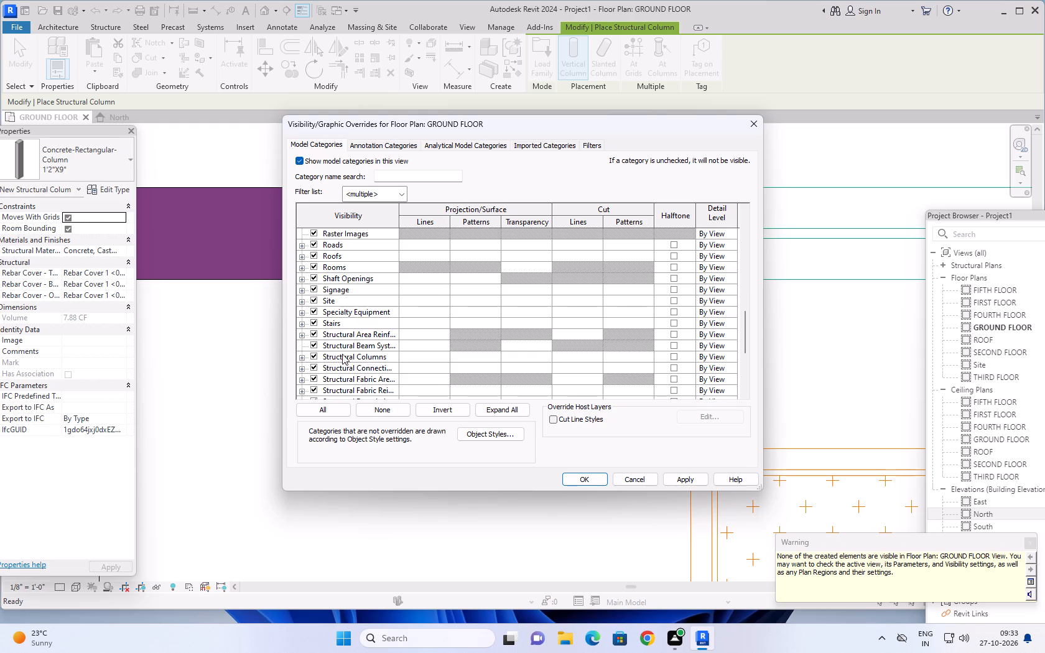
pyautogui.click(301, 358)
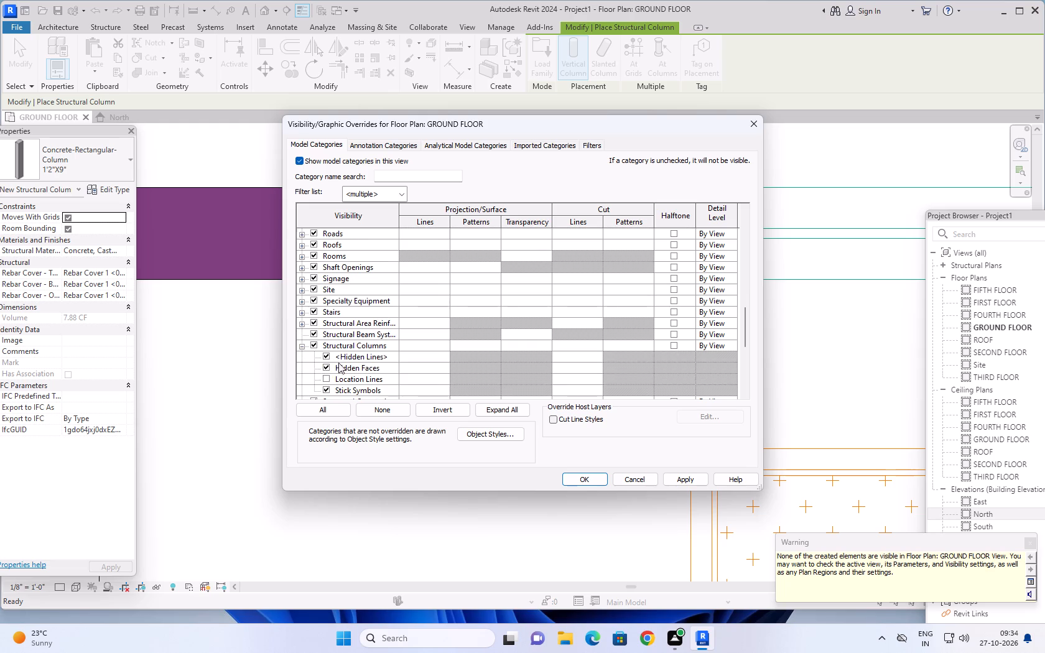
pyautogui.scroll(-2, 346, 359)
pyautogui.click(325, 353)
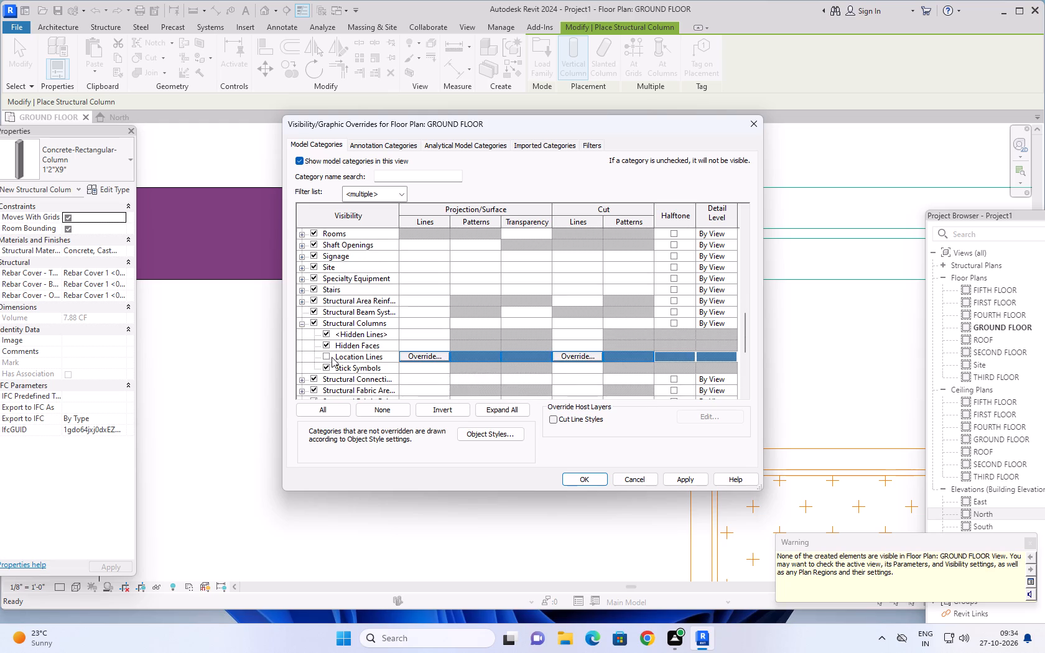
# Toggle the visibility of the Topography model category and apply the visibility/graphic overrides to GROUND FLOOR.
pyautogui.scroll(-1, 321, 336)
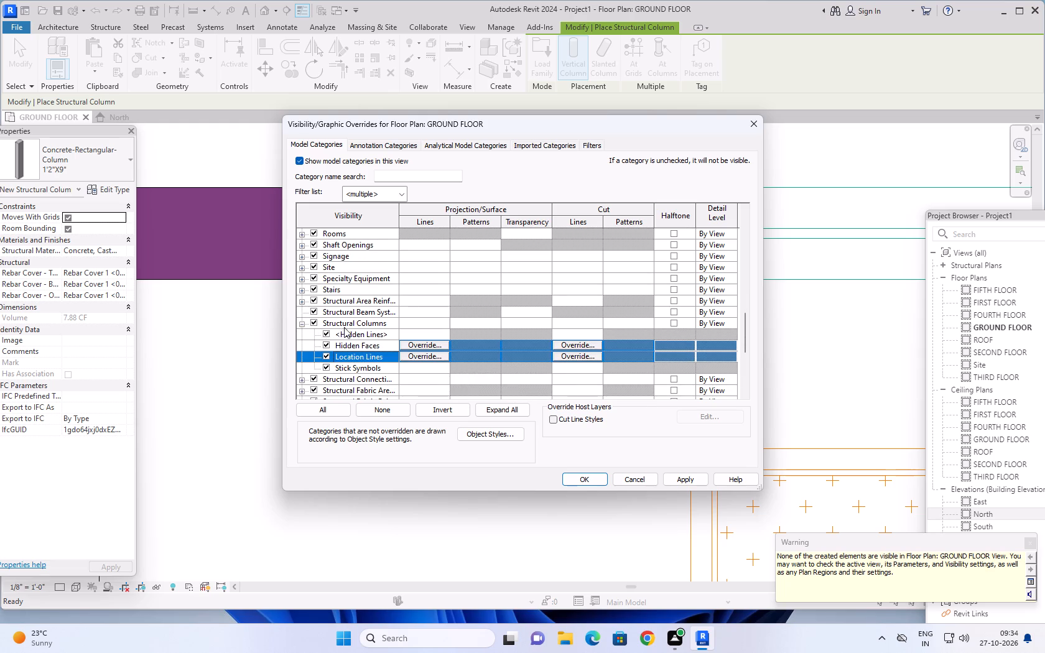
pyautogui.scroll(-4, 323, 328)
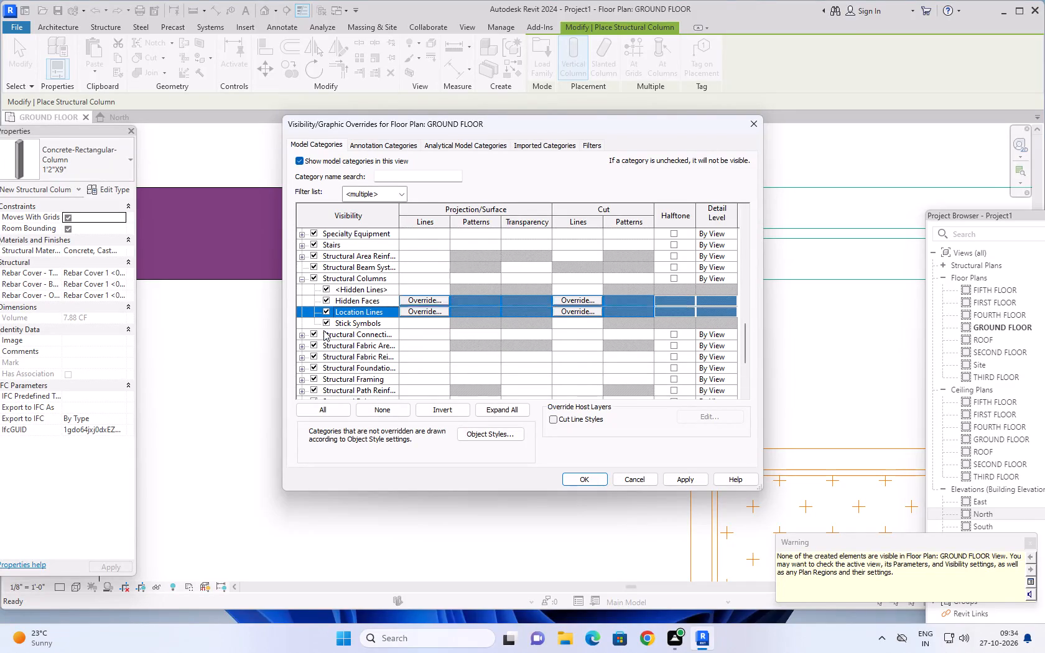
pyautogui.scroll(-4, 323, 330)
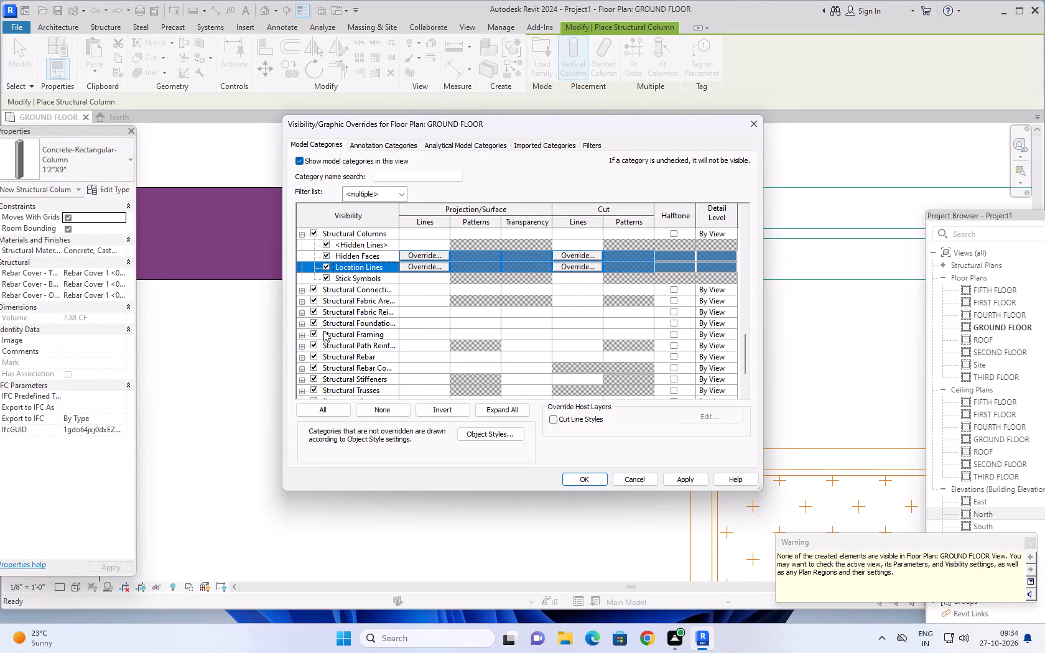
pyautogui.scroll(-5, 323, 331)
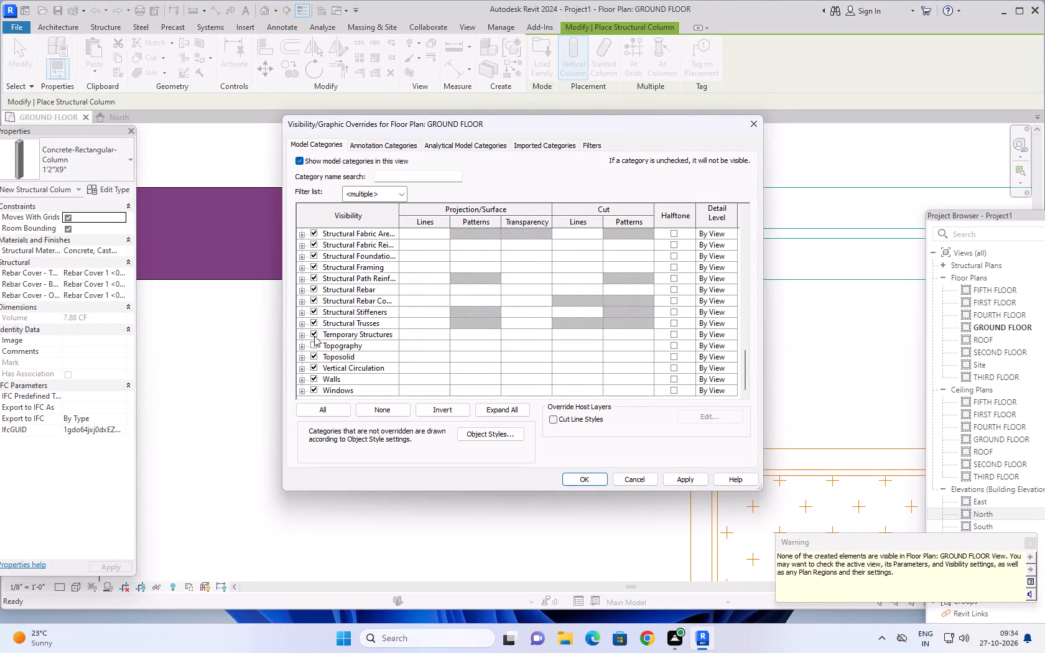
pyautogui.click(313, 343)
pyautogui.scroll(-8, 335, 316)
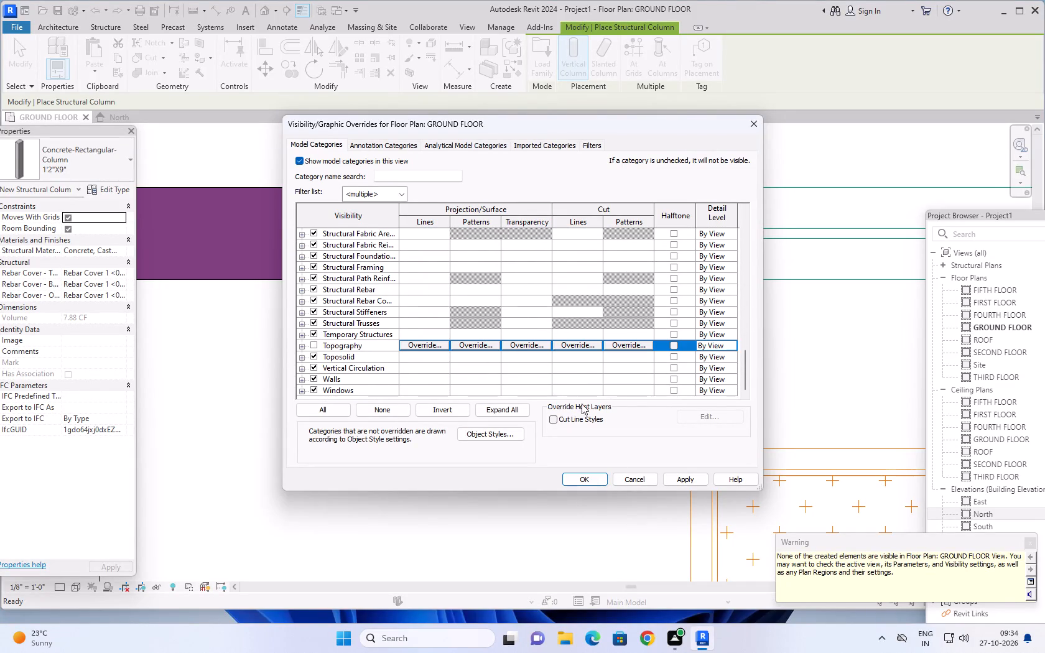
pyautogui.click(688, 479)
pyautogui.click(592, 480)
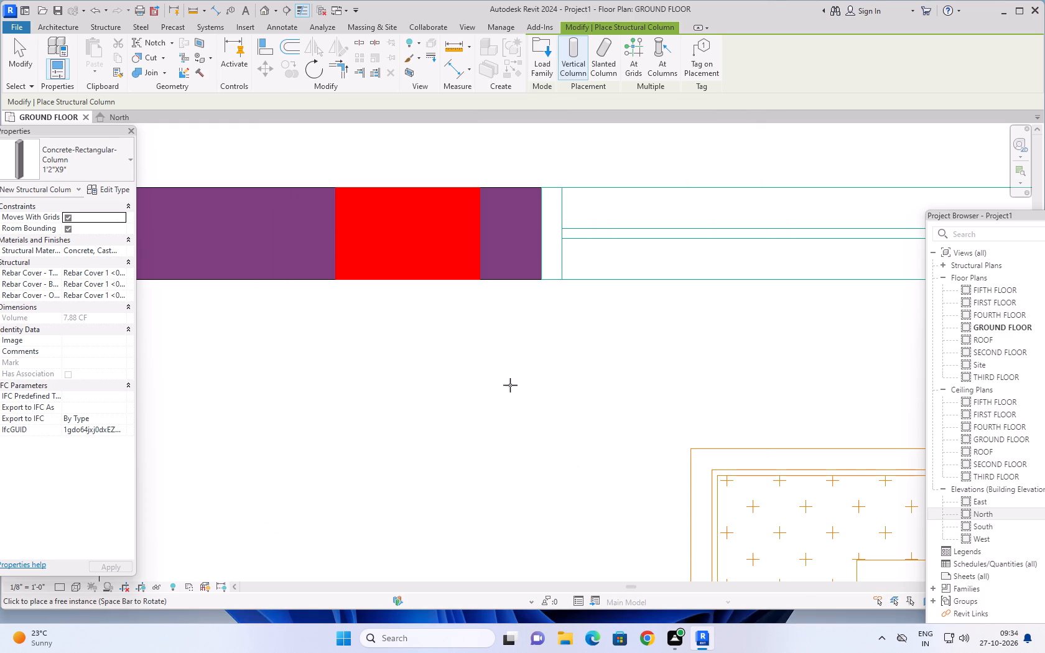
# Inspect the GROUND FLOOR plan around the bedroom for the placed structural columns.
pyautogui.scroll(-6, 491, 256)
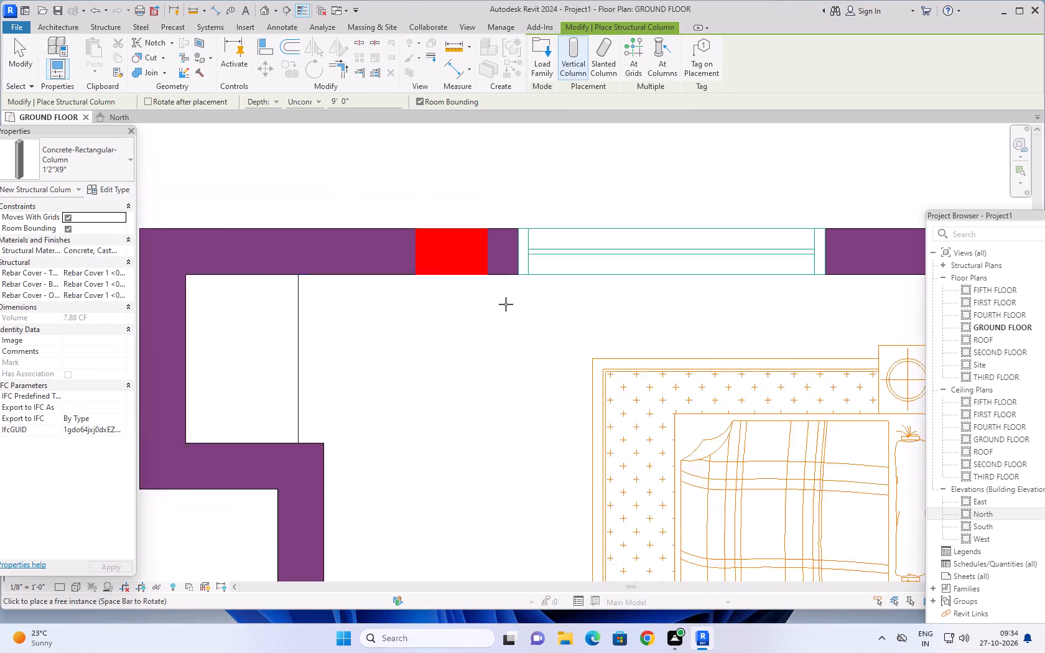
pyautogui.scroll(-6, 506, 304)
pyautogui.moveTo(510, 347); pyautogui.dragTo(489, 276, button='middle')
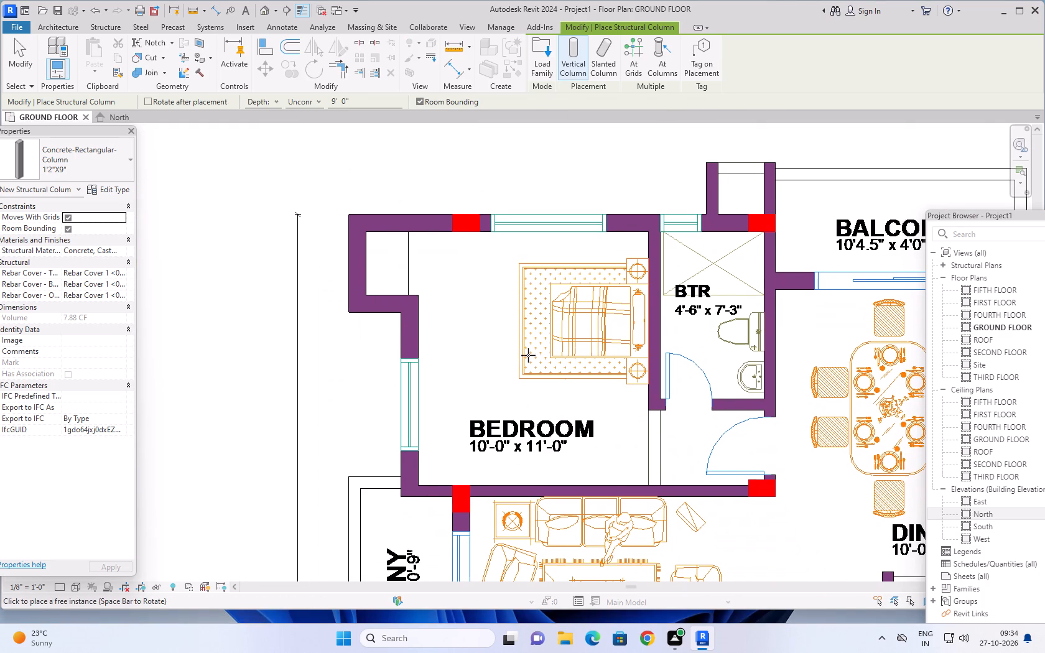
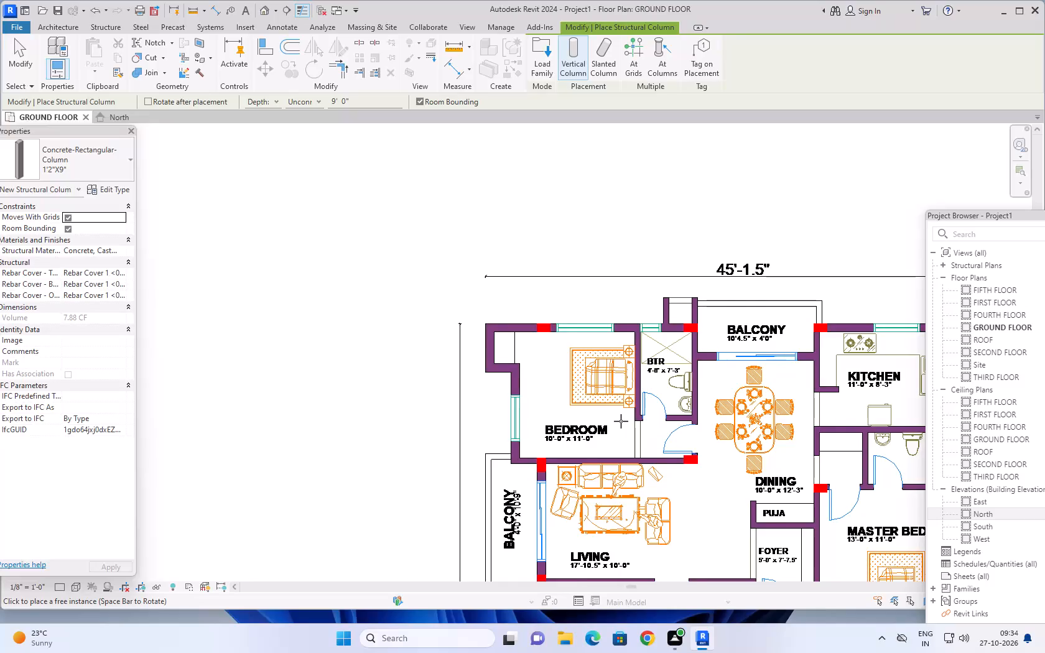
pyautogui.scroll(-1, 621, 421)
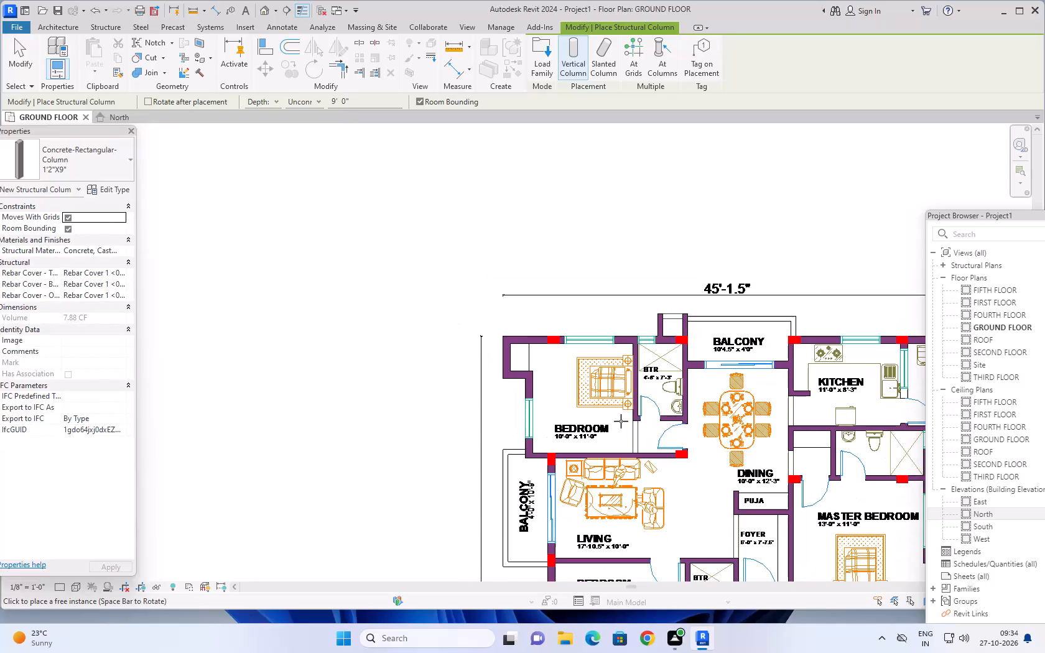
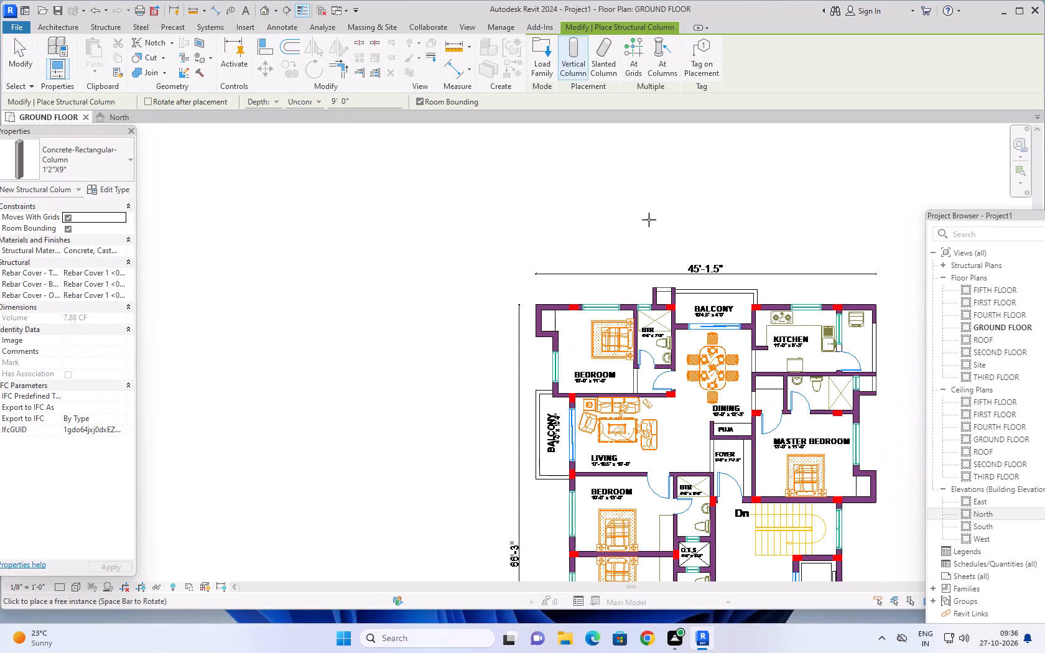
# Undo the last operation in the GROUND FLOOR plan.
pyautogui.moveTo(648, 218); pyautogui.dragTo(601, 218, button='middle')
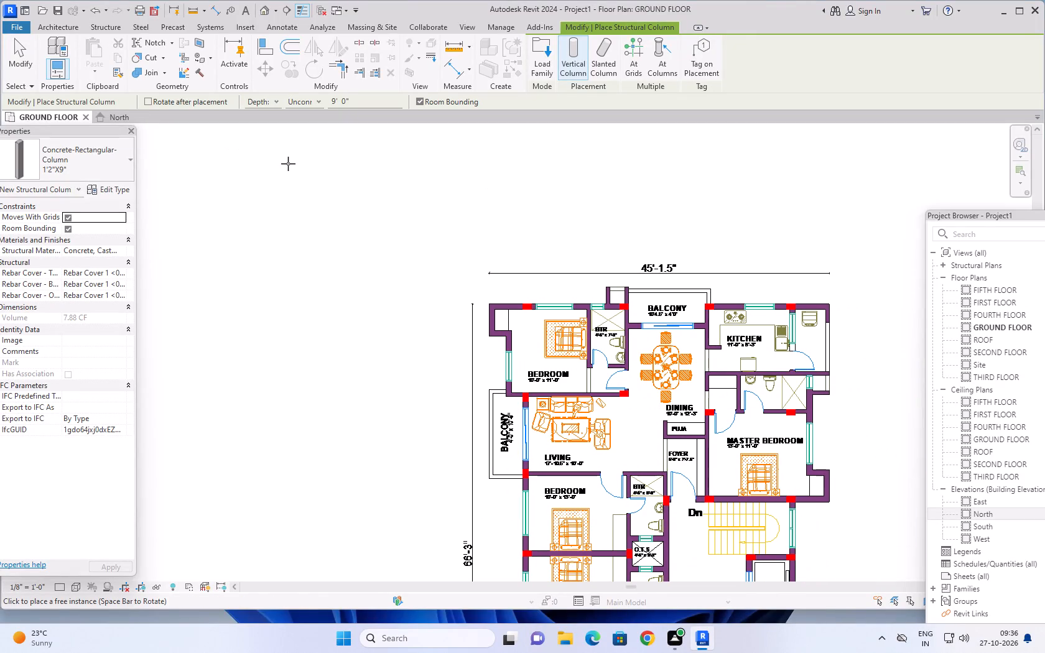
pyautogui.scroll(-1, 349, 169)
pyautogui.moveTo(433, 188); pyautogui.dragTo(418, 195, button='middle')
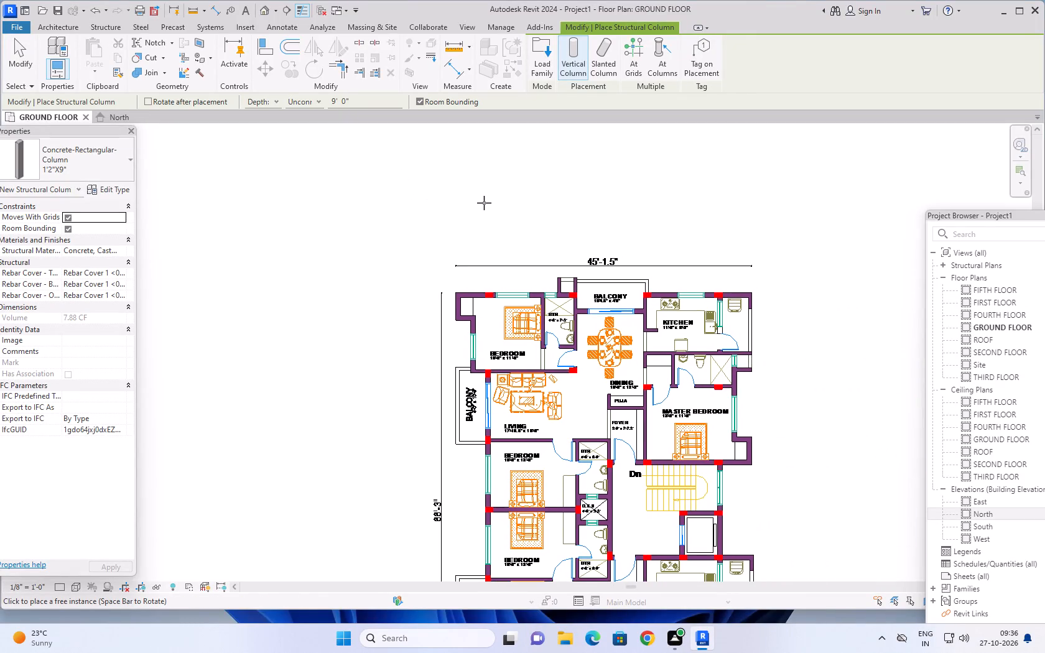
pyautogui.scroll(1, 491, 216)
pyautogui.moveTo(507, 234); pyautogui.dragTo(488, 208, button='middle')
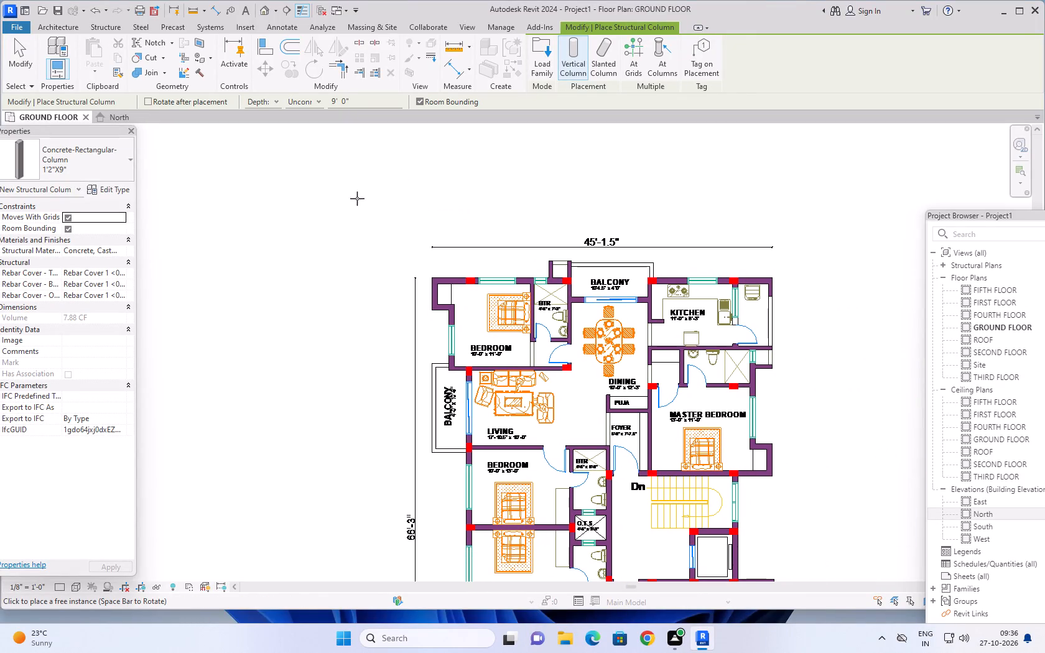
pyautogui.hotkey('ctrl', 'z')
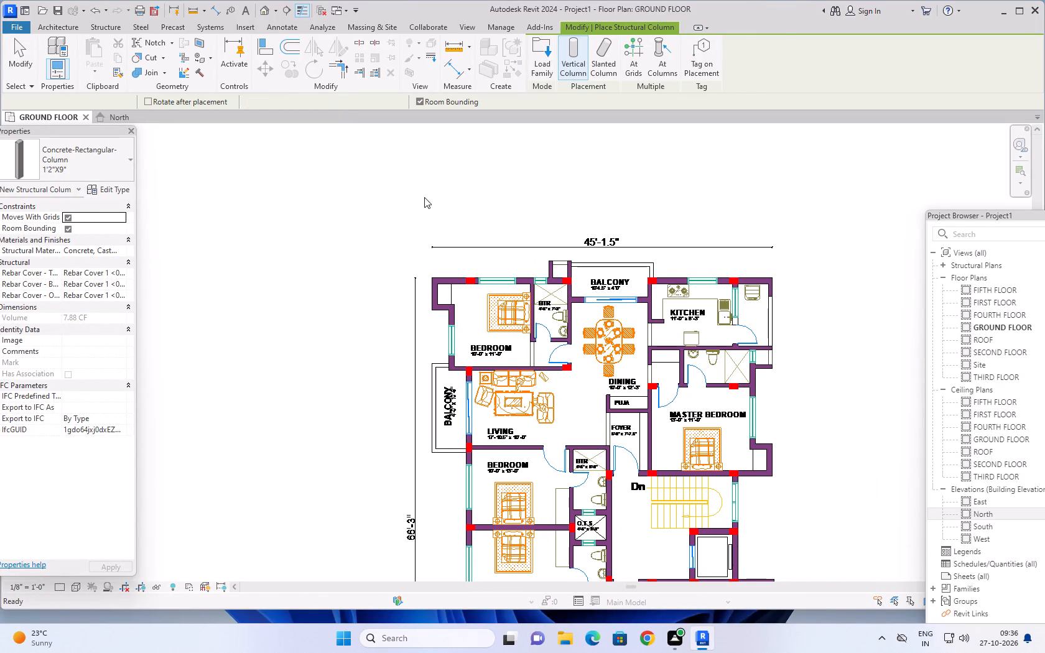
# Restart Structural Column with the 1'2"X9" type and set its placement to Height up to FIRST FLOOR.
pyautogui.click(108, 48)
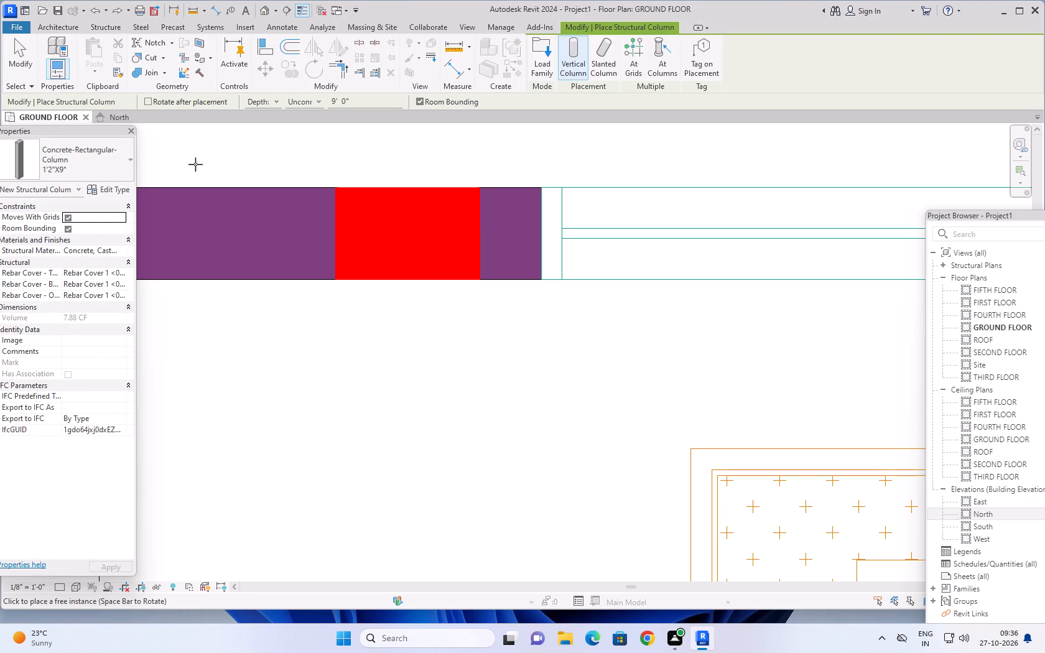
pyautogui.click(320, 103)
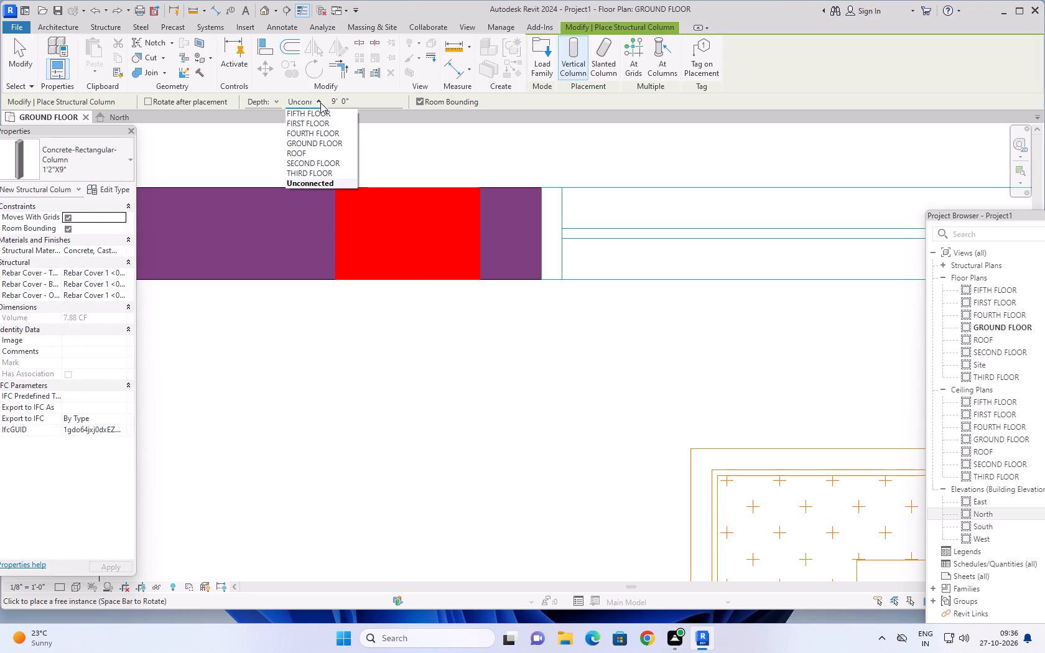
pyautogui.click(276, 101)
pyautogui.click(276, 101)
pyautogui.click(272, 123)
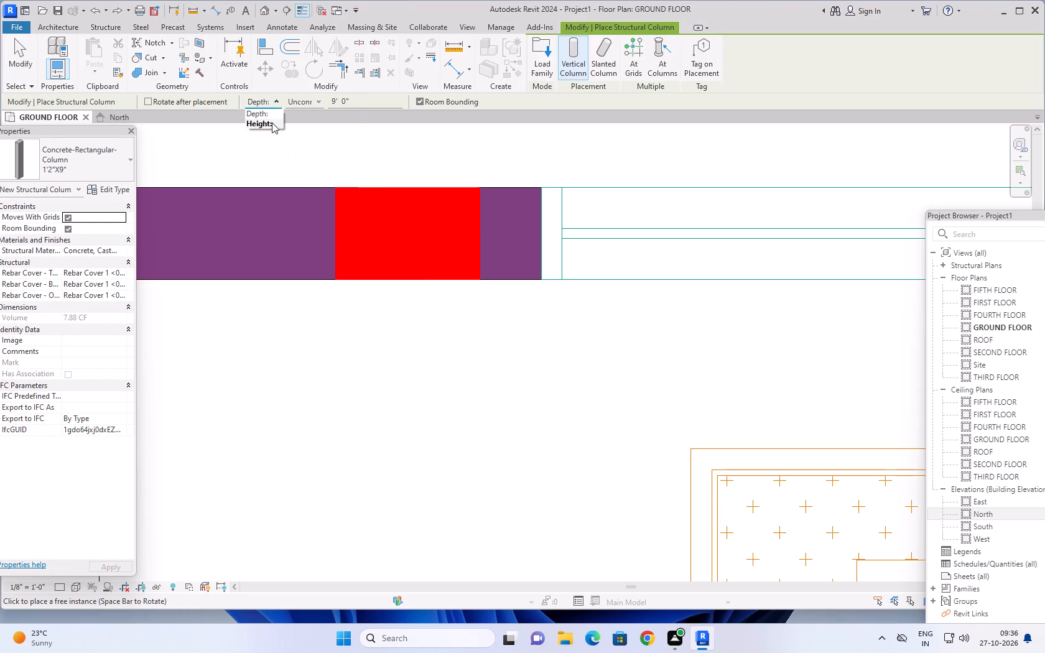
pyautogui.click(320, 101)
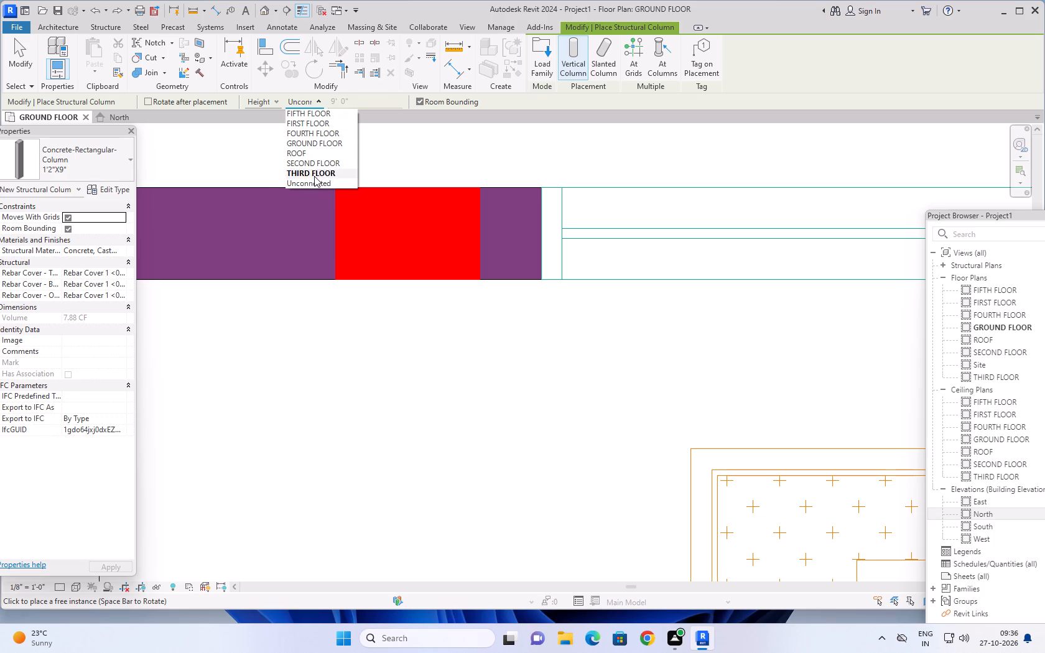
pyautogui.click(318, 122)
# Place horizontally oriented 1'2"X9" columns on the red marks in the upper bedroom's outer wall and at the BTR/balcony corner.
pyautogui.press('space')
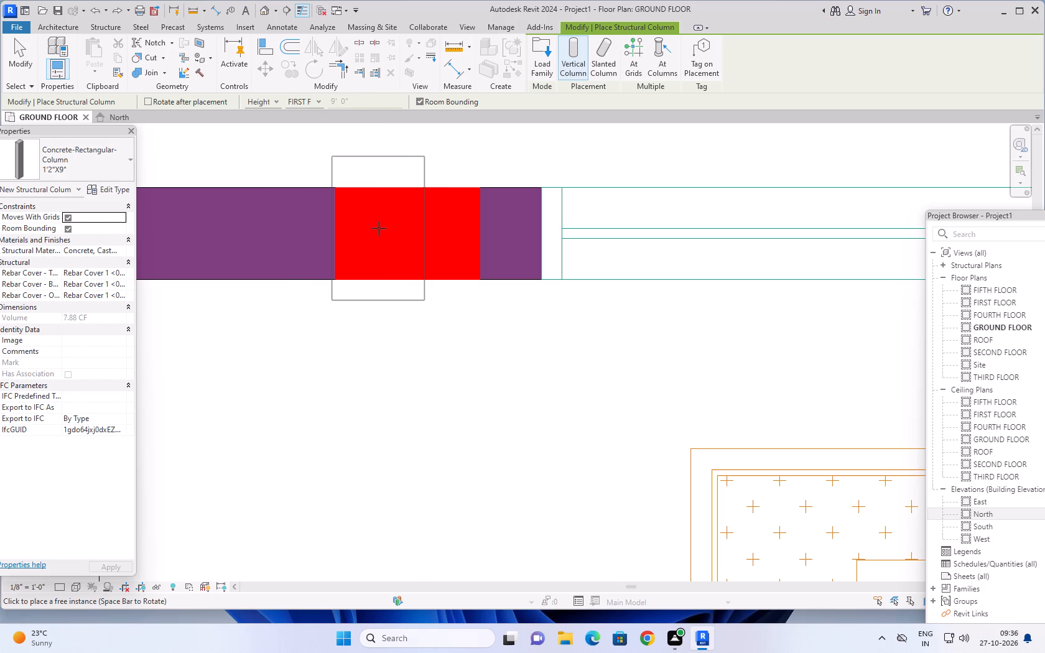
pyautogui.click(429, 233)
pyautogui.scroll(-6, 386, 298)
pyautogui.moveTo(406, 335); pyautogui.dragTo(431, 308, button='middle')
pyautogui.scroll(-4, 425, 323)
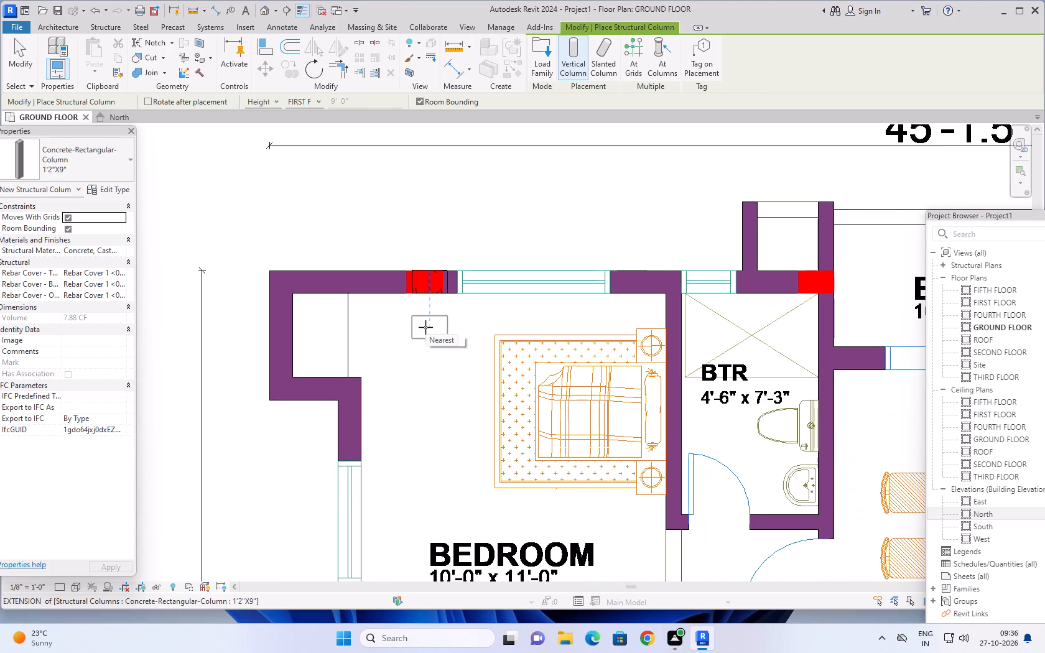
pyautogui.scroll(3, 425, 318)
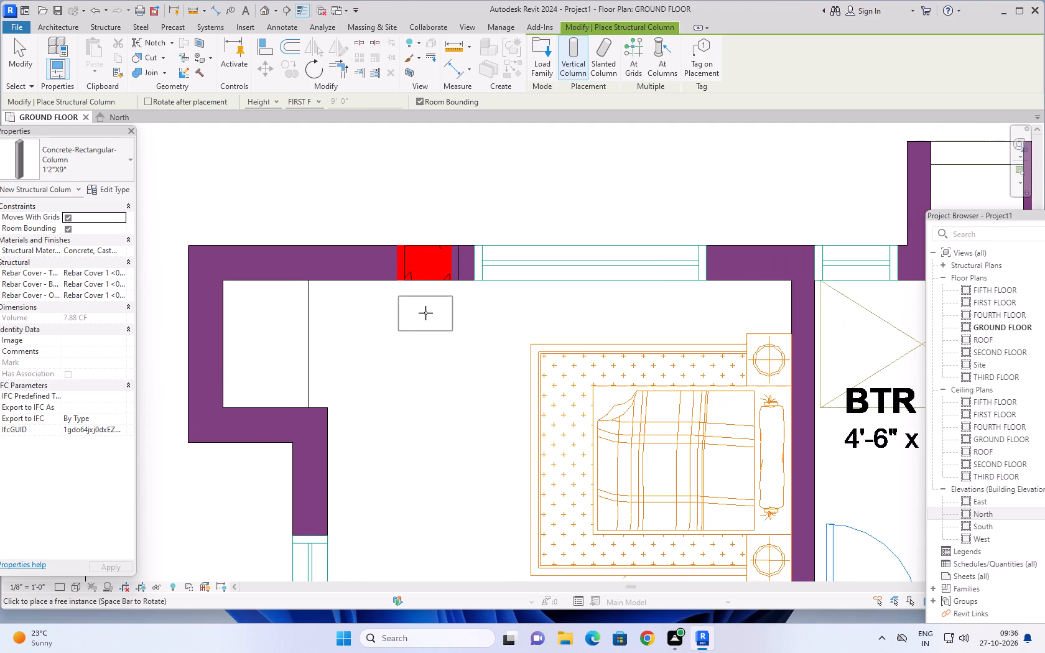
pyautogui.scroll(-7, 448, 313)
pyautogui.moveTo(450, 332); pyautogui.dragTo(358, 287, button='middle')
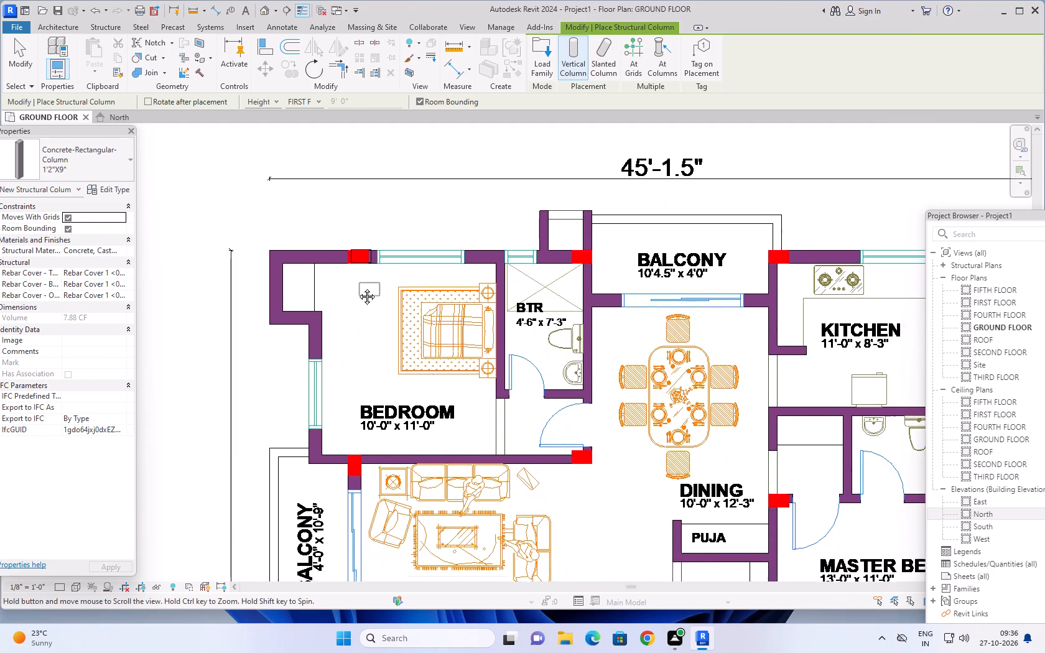
pyautogui.moveTo(358, 287); pyautogui.dragTo(357, 287, button='middle')
pyautogui.scroll(5, 536, 275)
pyautogui.scroll(4, 608, 251)
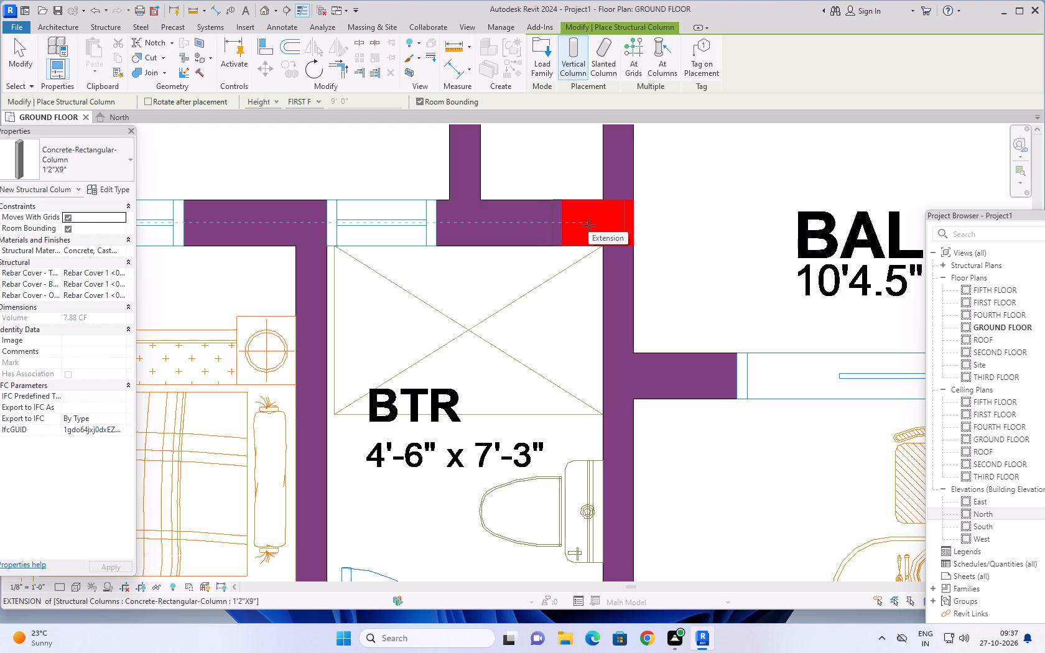
pyautogui.click(592, 225)
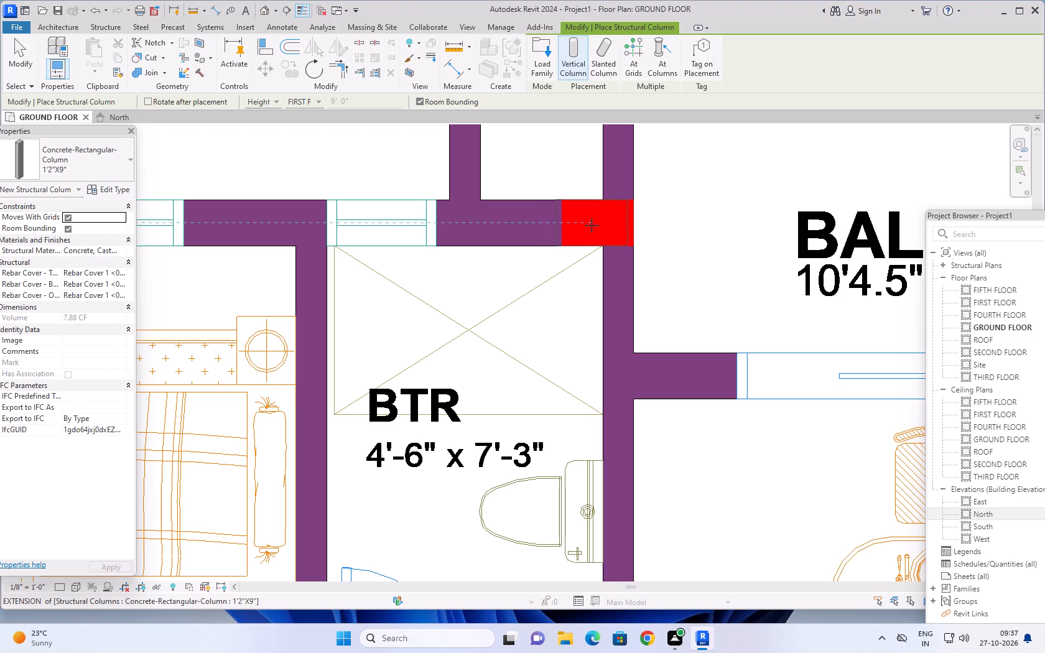
# Place columns on the two red marks along the kitchen's upper wall, at the balcony corner and beside the utility area.
pyautogui.scroll(-12, 635, 228)
pyautogui.moveTo(658, 233); pyautogui.dragTo(444, 233, button='middle')
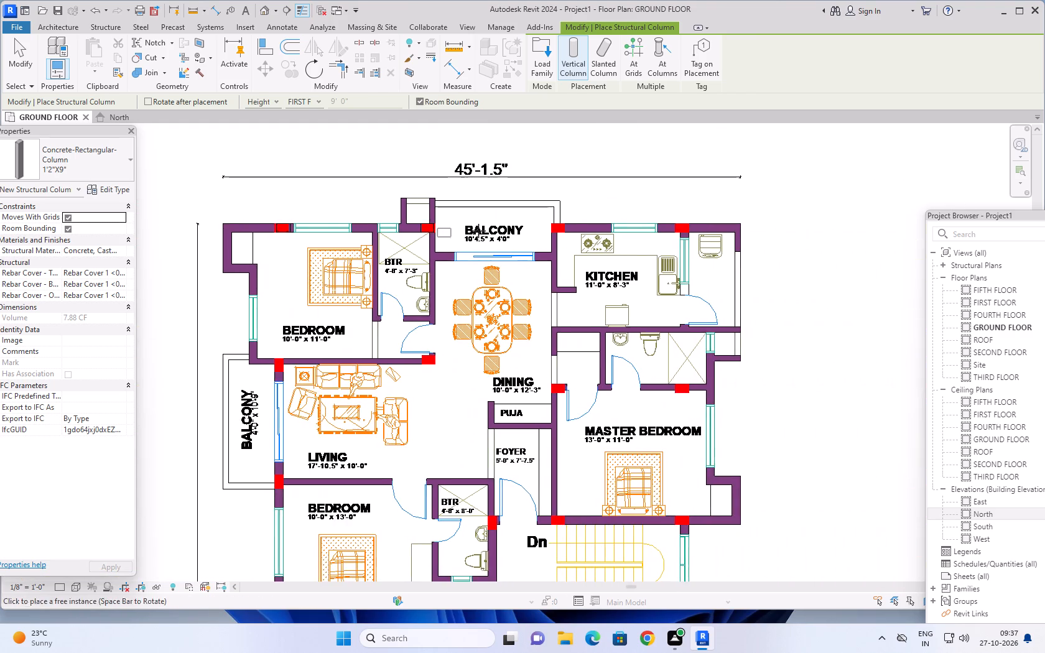
pyautogui.scroll(12, 570, 231)
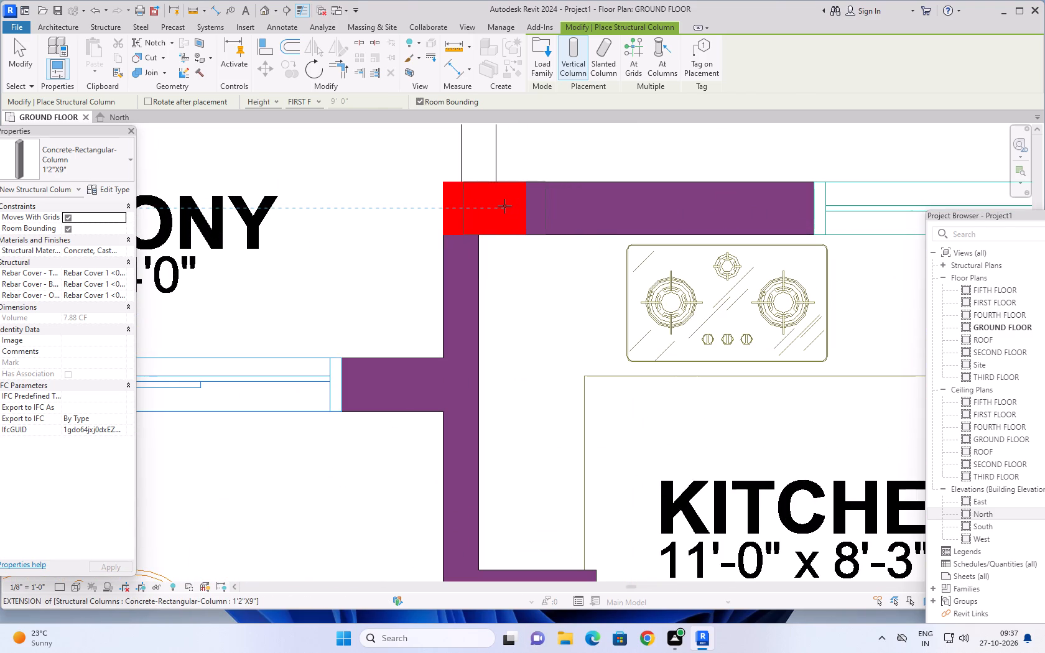
pyautogui.click(504, 206)
pyautogui.scroll(-8, 522, 241)
pyautogui.moveTo(533, 277); pyautogui.dragTo(378, 277, button='middle')
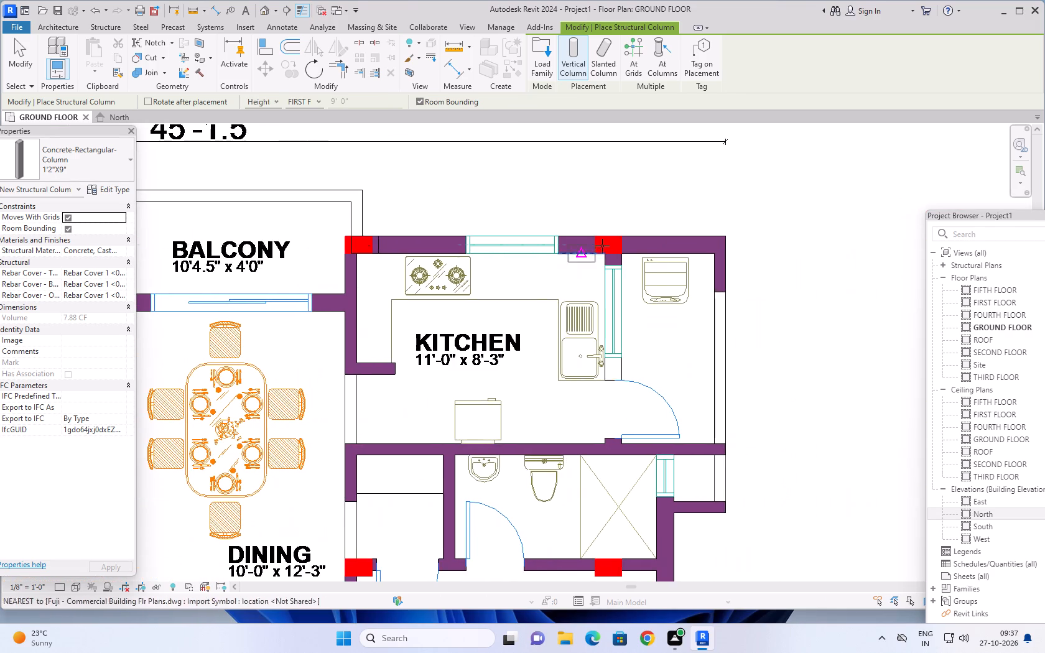
pyautogui.scroll(9, 612, 243)
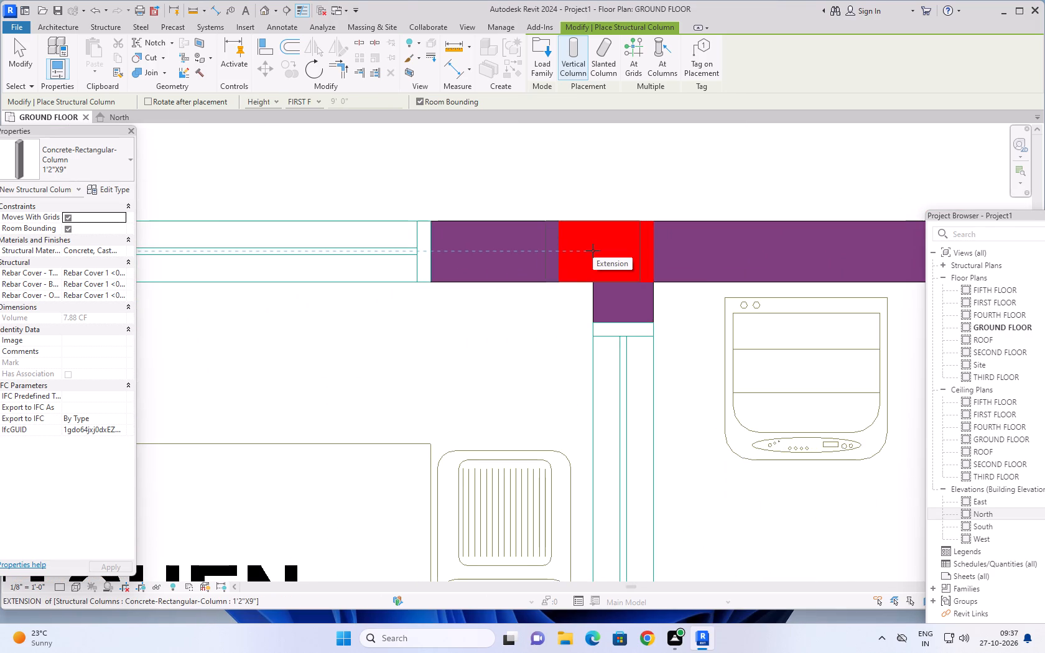
pyautogui.click(593, 251)
# Place columns on the two red marks along the master bedroom's upper wall, below its bathroom and beside the dining area.
pyautogui.scroll(-13, 561, 312)
pyautogui.moveTo(597, 345); pyautogui.dragTo(603, 322, button='middle')
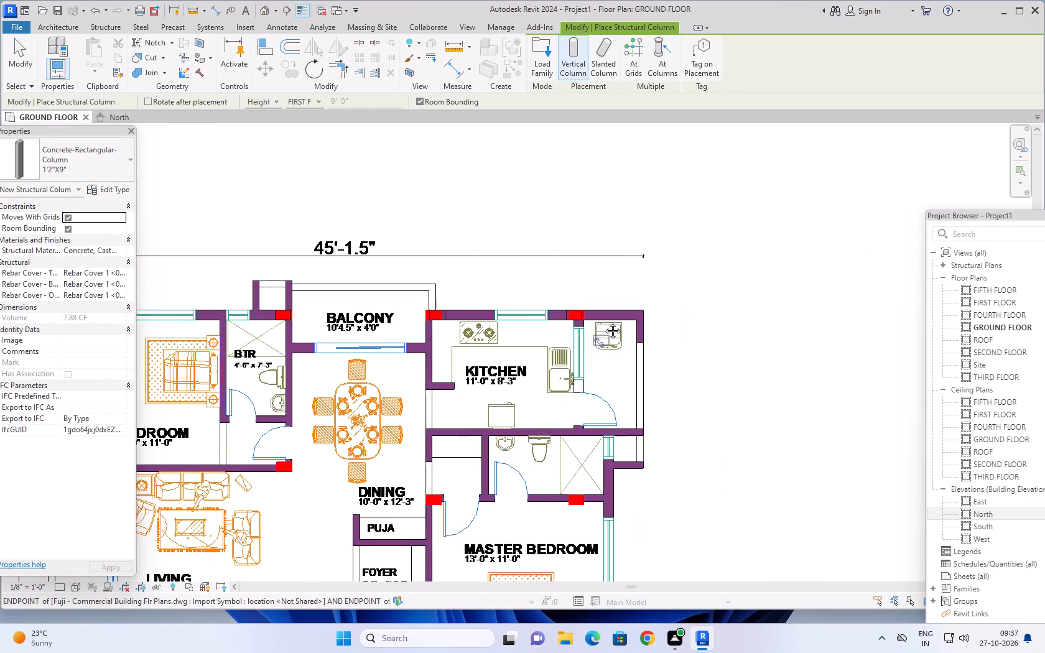
pyautogui.moveTo(603, 322); pyautogui.dragTo(662, 190, button='middle')
pyautogui.scroll(17, 637, 340)
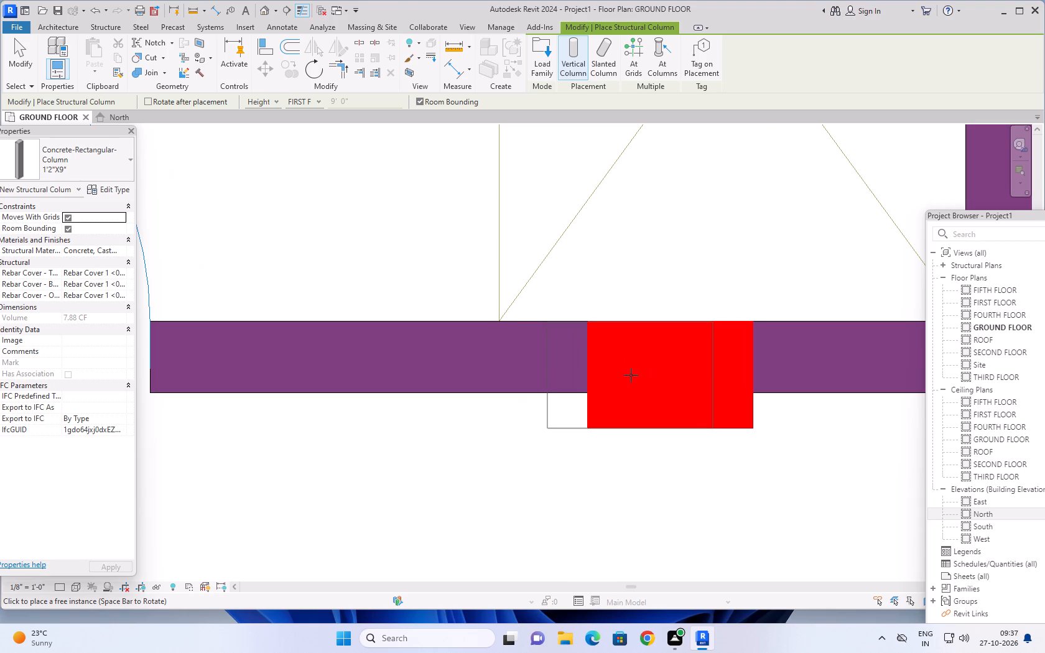
pyautogui.click(631, 375)
pyautogui.scroll(-13, 565, 420)
pyautogui.moveTo(514, 430); pyautogui.dragTo(539, 422, button='middle')
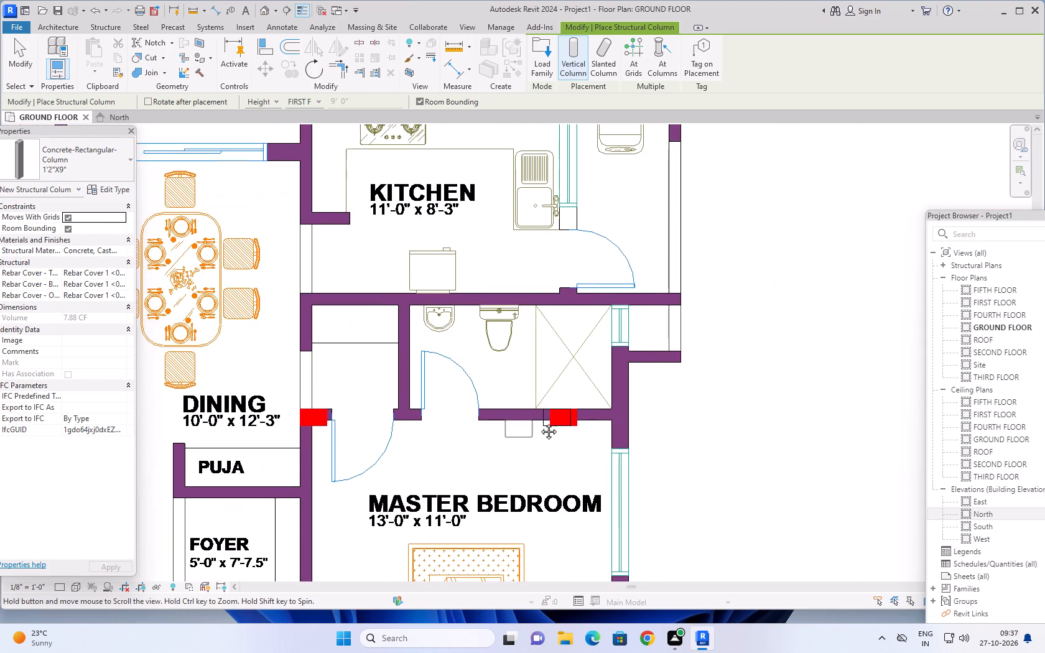
pyautogui.moveTo(539, 422); pyautogui.dragTo(698, 361, button='middle')
pyautogui.scroll(11, 496, 351)
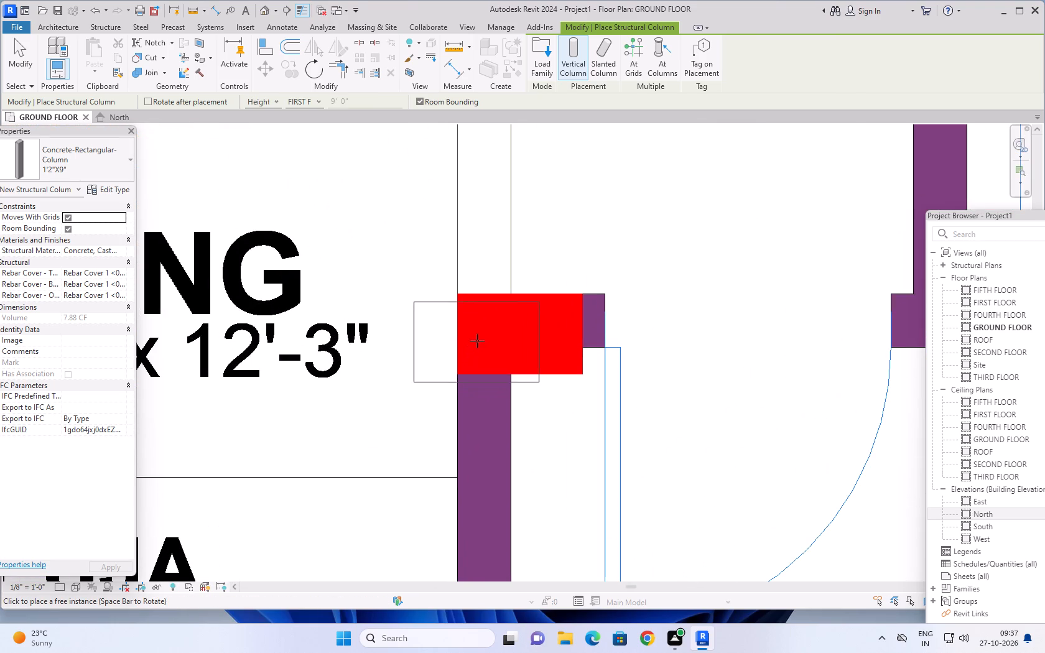
pyautogui.click(478, 338)
# Place a column on the red mark where the upper bedroom's lower wall ends at the dining area.
pyautogui.scroll(-15, 422, 368)
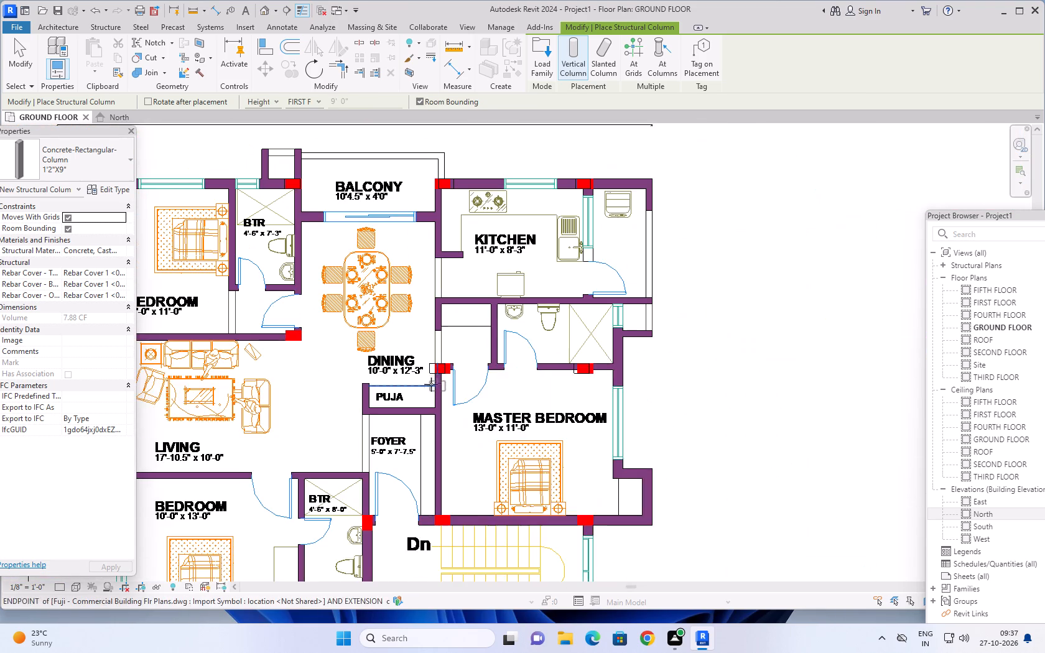
pyautogui.moveTo(429, 384); pyautogui.dragTo(663, 391, button='middle')
pyautogui.scroll(11, 496, 337)
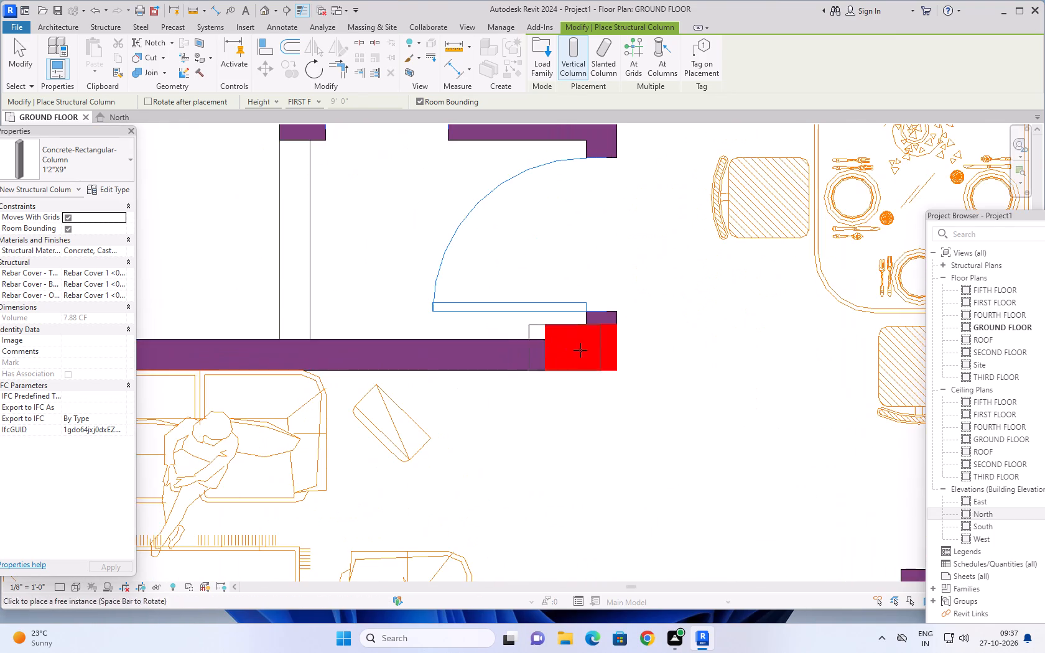
pyautogui.scroll(3, 580, 350)
pyautogui.click(598, 346)
# Rotate the column to vertical orientation and place one on each red mark at both ends of the living room's balcony-side wall.
pyautogui.scroll(-4, 419, 361)
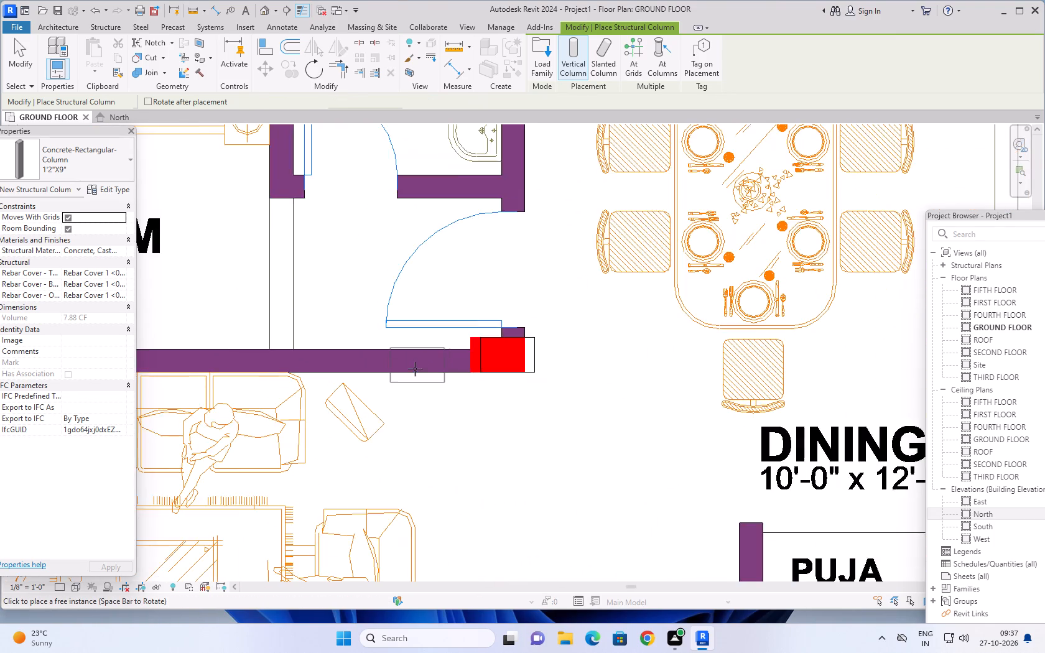
pyautogui.scroll(-6, 415, 369)
pyautogui.moveTo(396, 391); pyautogui.dragTo(579, 385, button='middle')
pyautogui.scroll(4, 334, 353)
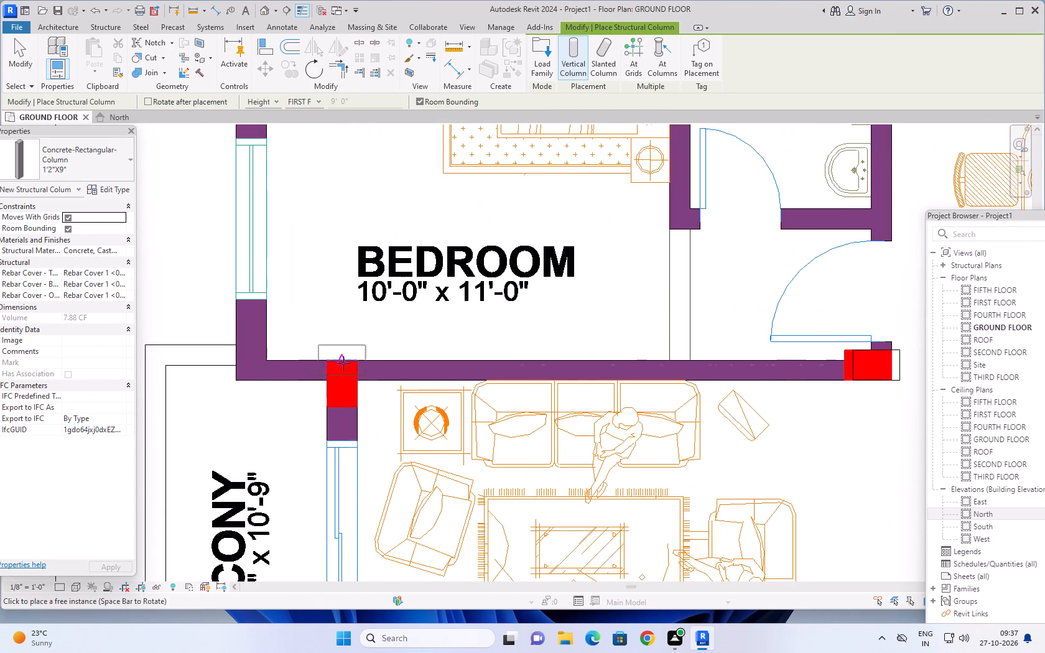
pyautogui.scroll(2, 348, 371)
pyautogui.press('space')
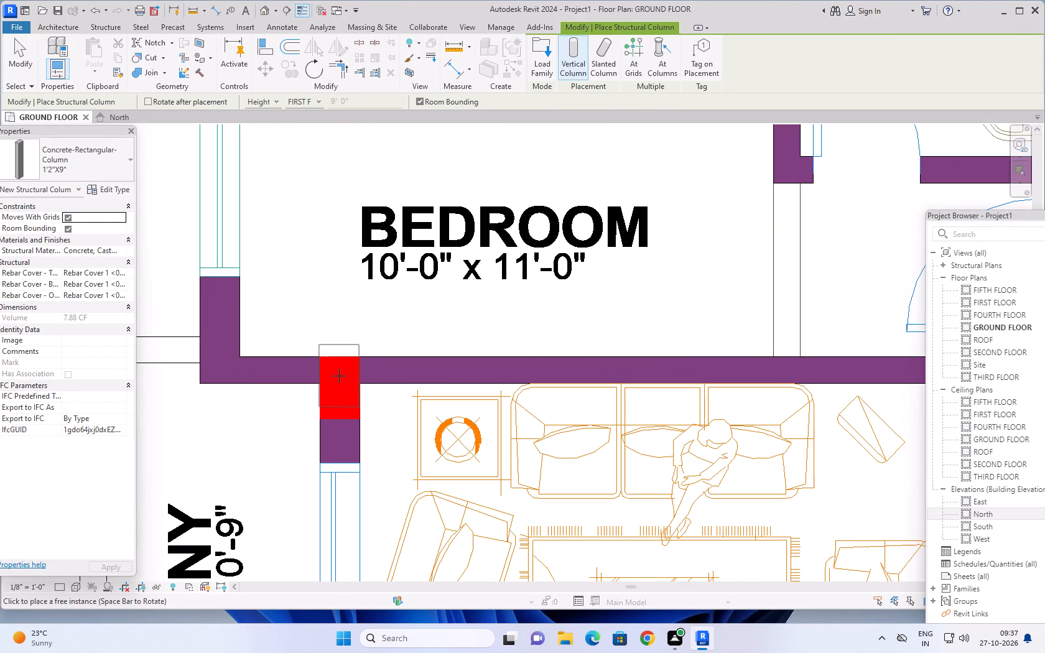
pyautogui.click(339, 376)
pyautogui.scroll(-5, 313, 409)
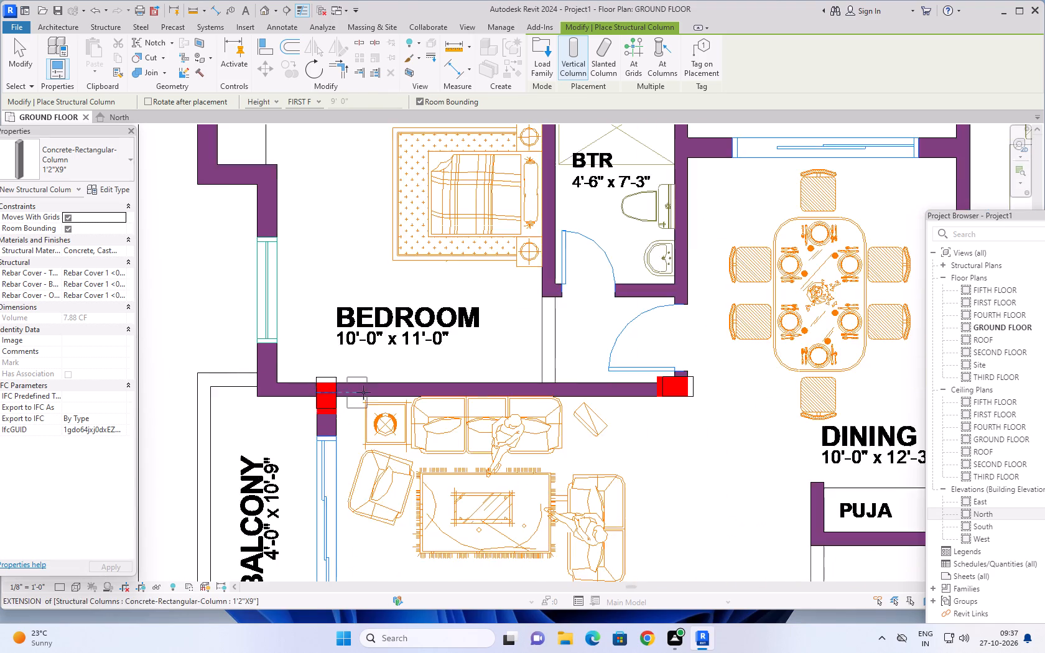
pyautogui.scroll(-10, 363, 392)
pyautogui.moveTo(393, 434); pyautogui.dragTo(394, 300, button='middle')
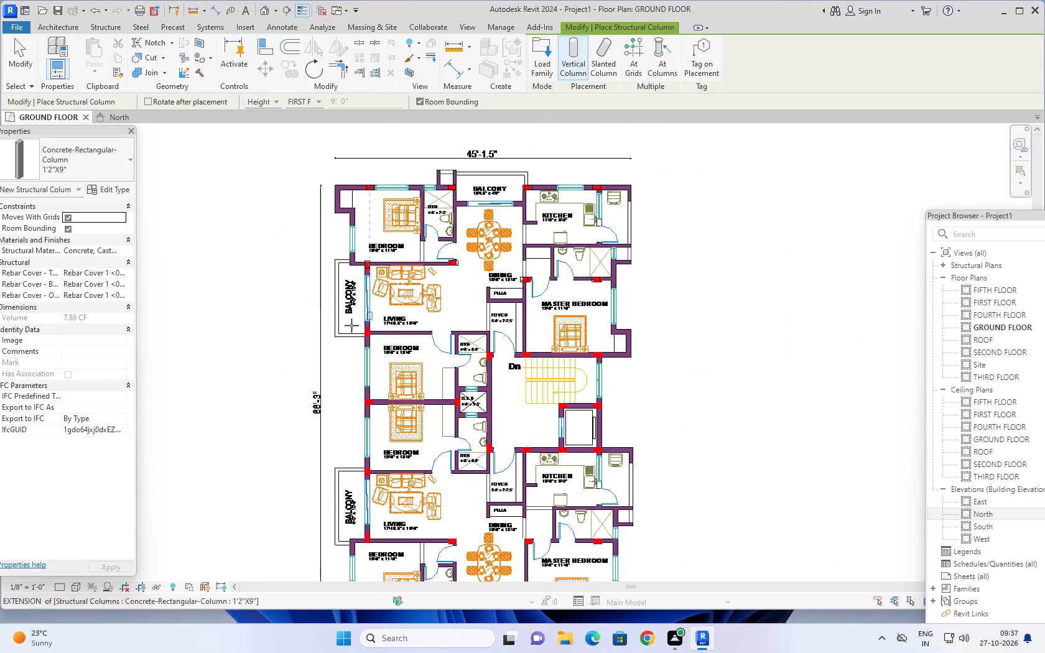
pyautogui.scroll(10, 351, 325)
pyautogui.scroll(11, 383, 335)
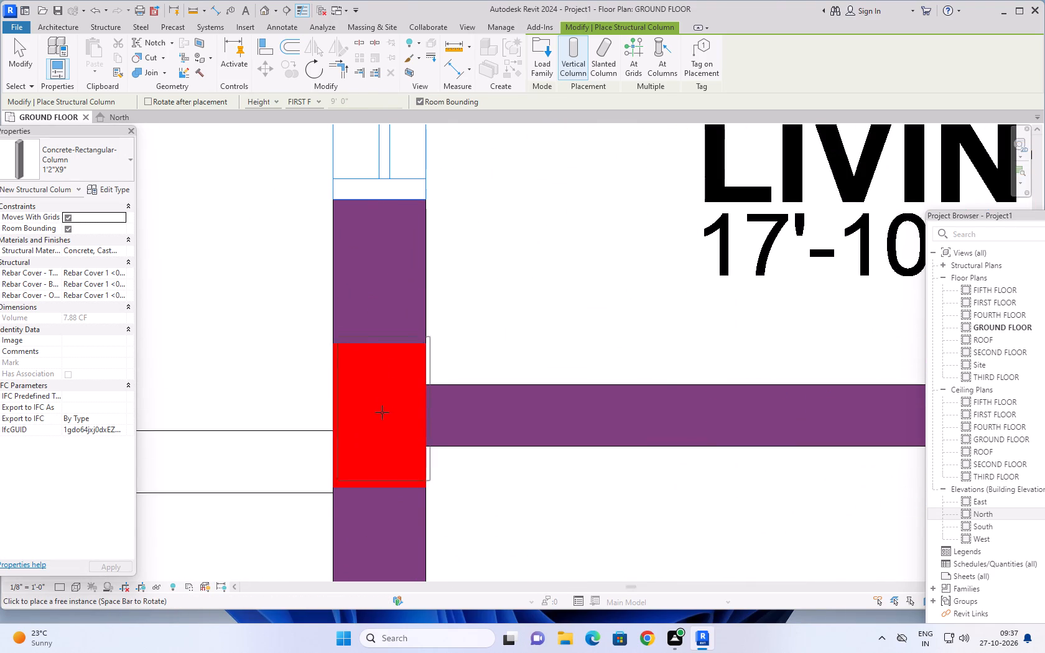
pyautogui.click(381, 445)
# Place a vertically oriented column on the red mark between the 4'-6" x 8'-0" BTR and the foyer entrance.
pyautogui.scroll(-3, 532, 419)
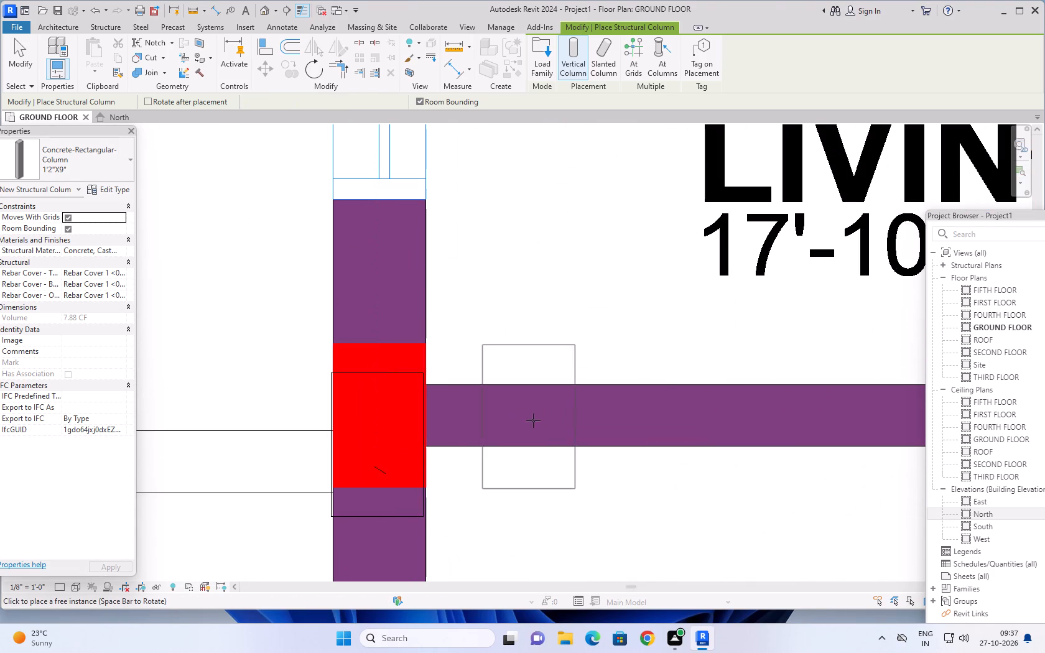
pyautogui.scroll(-14, 533, 420)
pyautogui.moveTo(585, 431); pyautogui.dragTo(356, 374, button='middle')
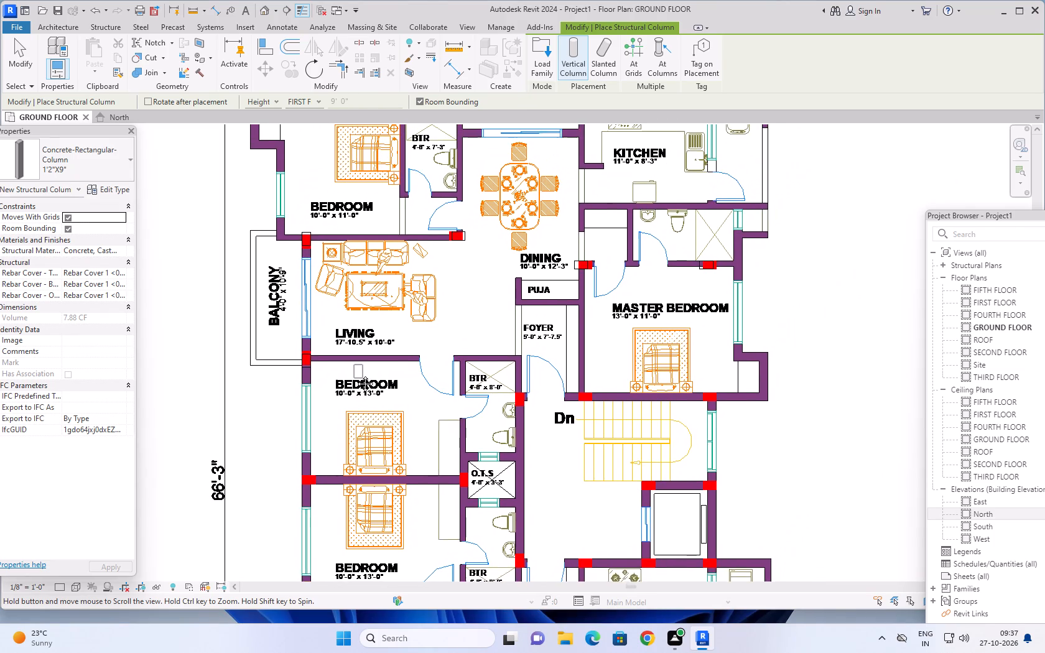
pyautogui.moveTo(356, 374); pyautogui.dragTo(341, 384, button='middle')
pyautogui.scroll(5, 498, 426)
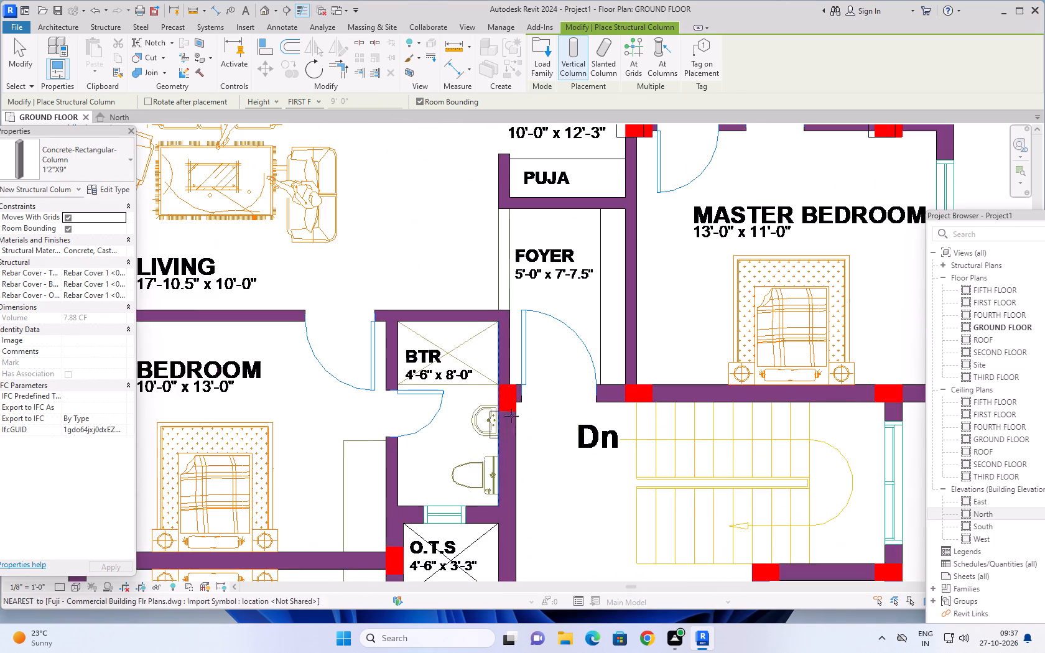
pyautogui.scroll(12, 529, 401)
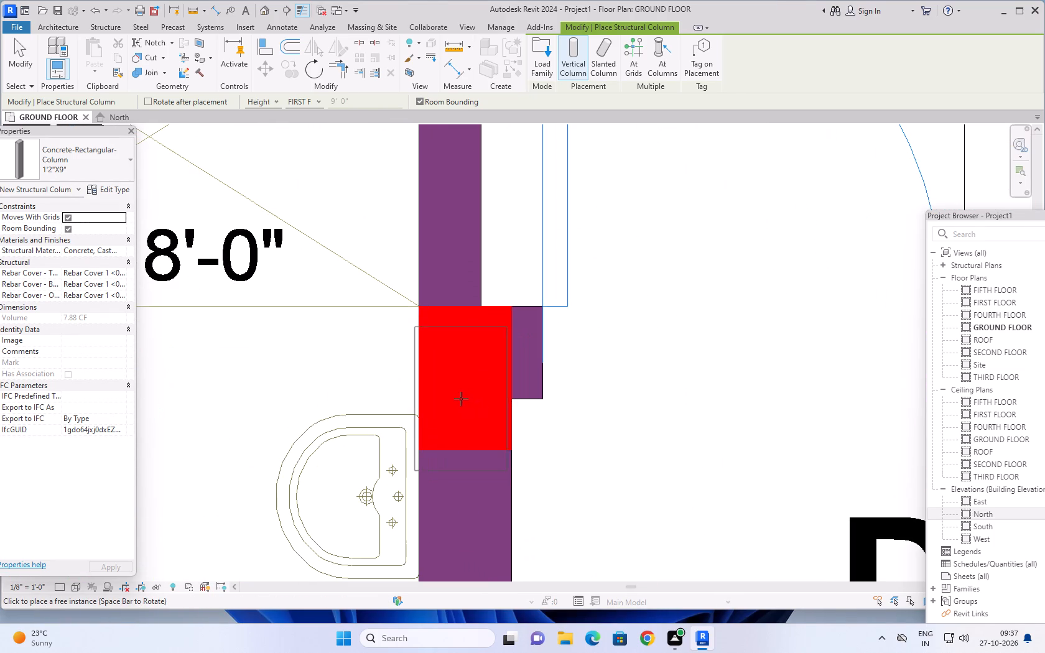
pyautogui.click(467, 401)
pyautogui.scroll(-11, 651, 397)
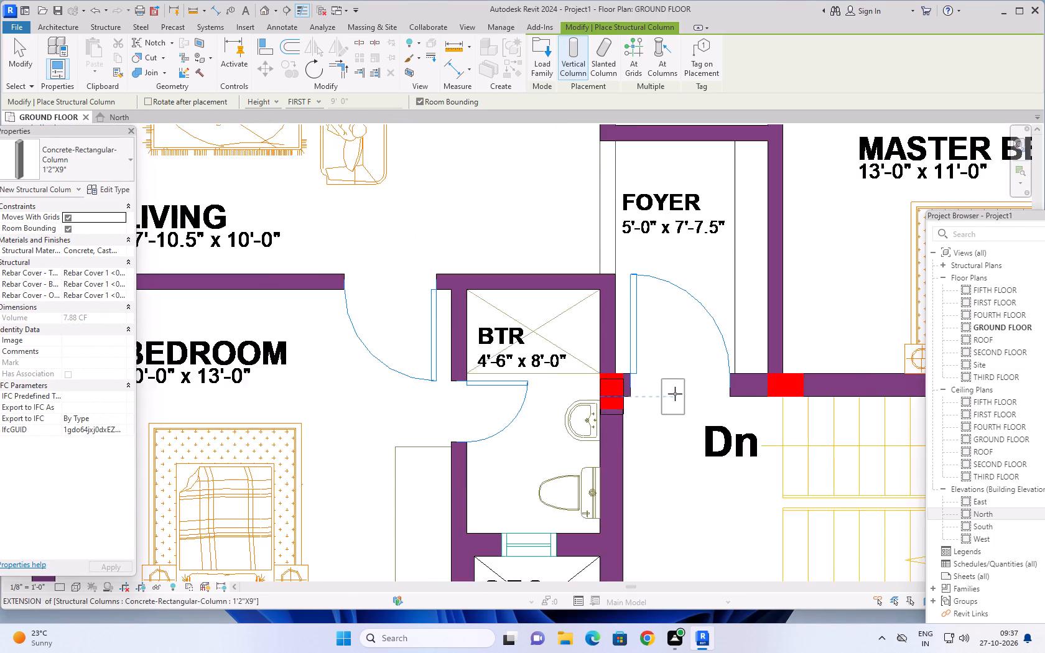
# Rotate the column to horizontal orientation and place one on each of the two red marks along the master bedroom's lower wall above the staircase.
pyautogui.scroll(-2, 675, 394)
pyautogui.moveTo(682, 397); pyautogui.dragTo(412, 333, button='middle')
pyautogui.scroll(9, 466, 322)
pyautogui.press('space')
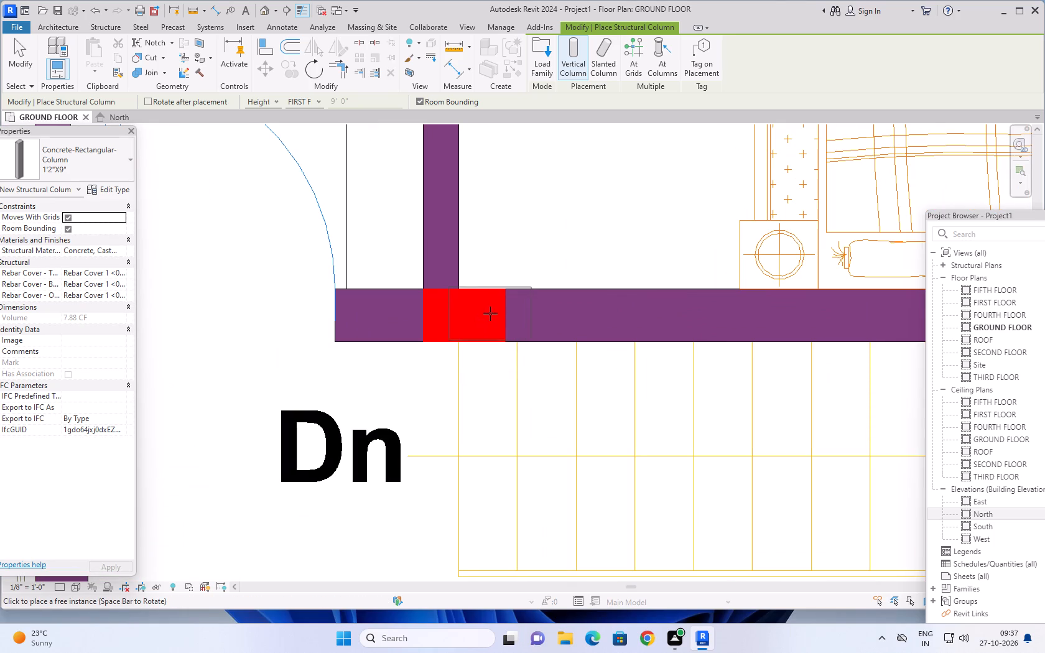
pyautogui.click(490, 313)
pyautogui.scroll(-13, 425, 363)
pyautogui.moveTo(536, 379); pyautogui.dragTo(442, 366, button='middle')
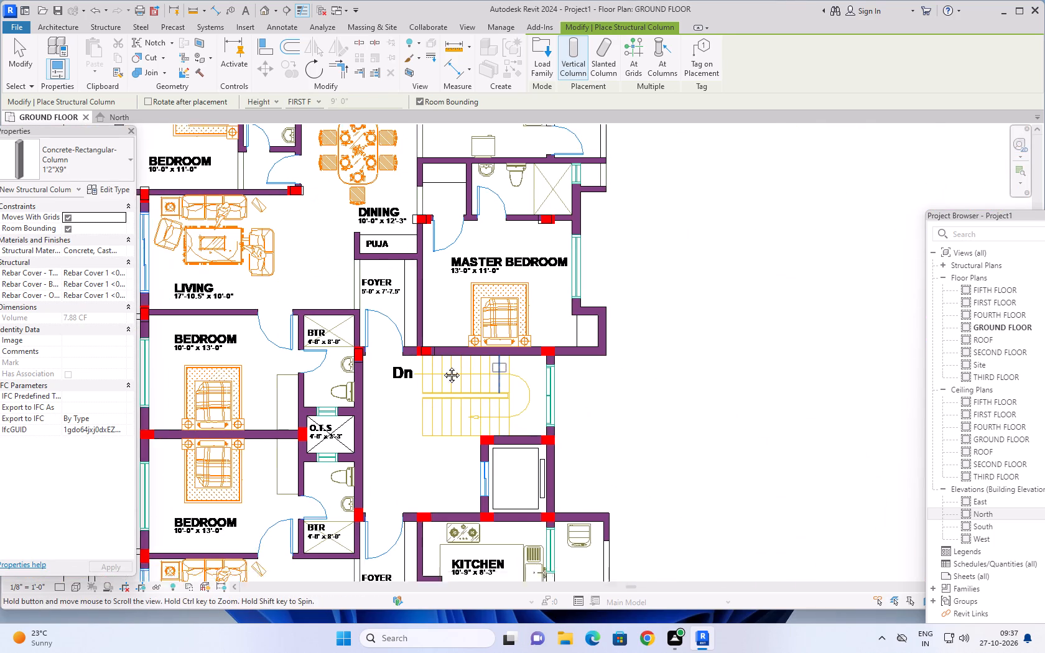
pyautogui.moveTo(442, 366); pyautogui.dragTo(410, 366, button='middle')
pyautogui.scroll(17, 478, 351)
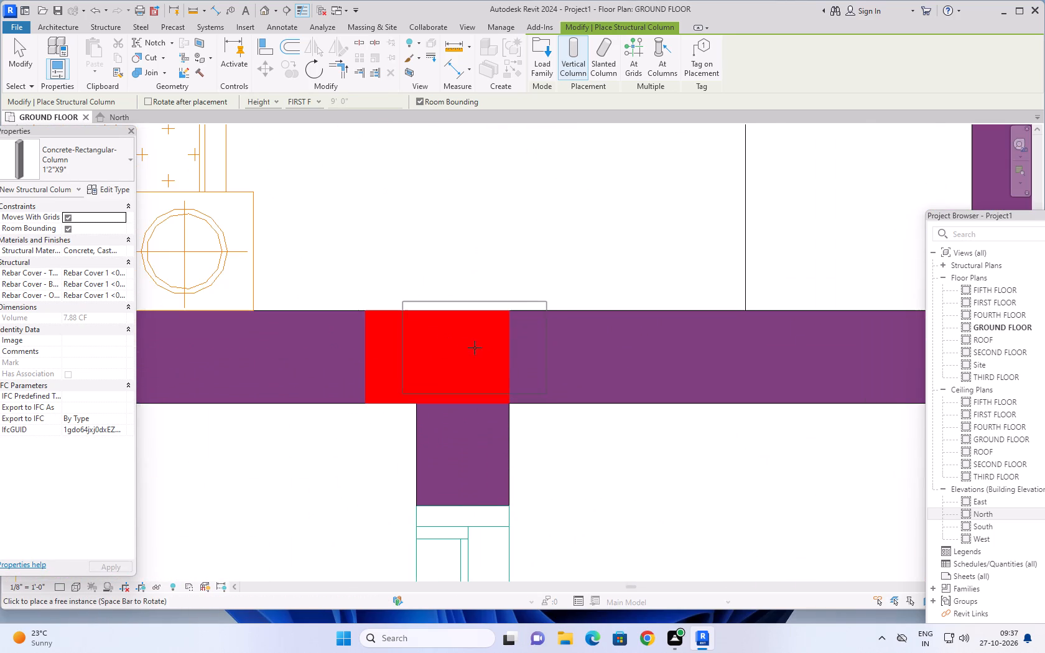
pyautogui.click(476, 354)
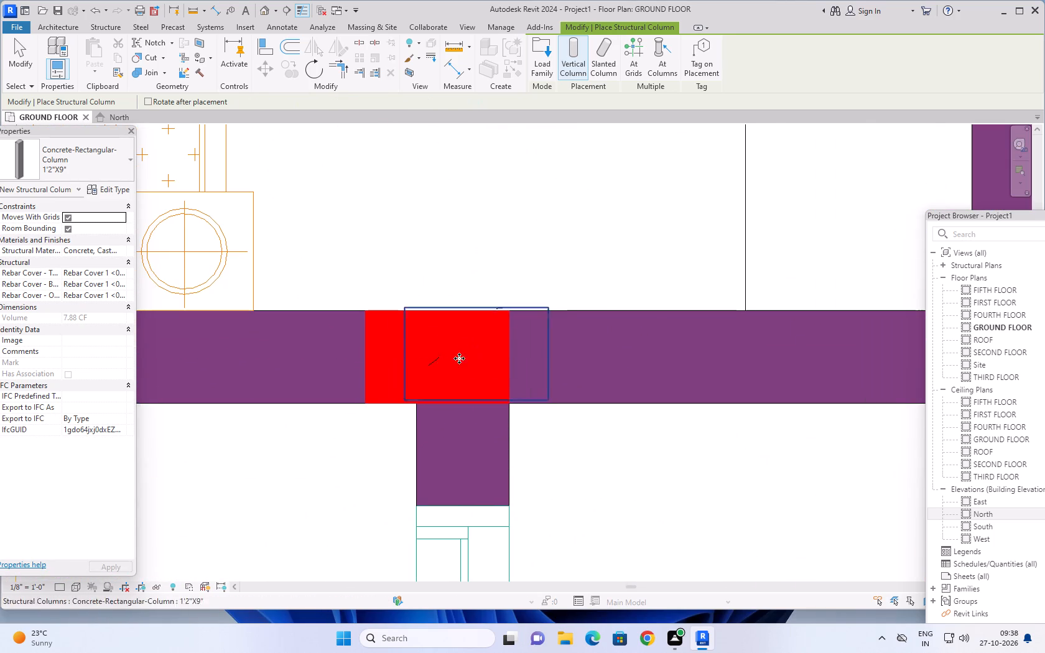
# Place horizontally oriented columns on the red marks at both ends of the lift shaft's upper wall, below the staircase.
pyautogui.scroll(-20, 416, 378)
pyautogui.scroll(-1, 416, 378)
pyautogui.moveTo(425, 403); pyautogui.dragTo(449, 327, button='middle')
pyautogui.scroll(1, 436, 371)
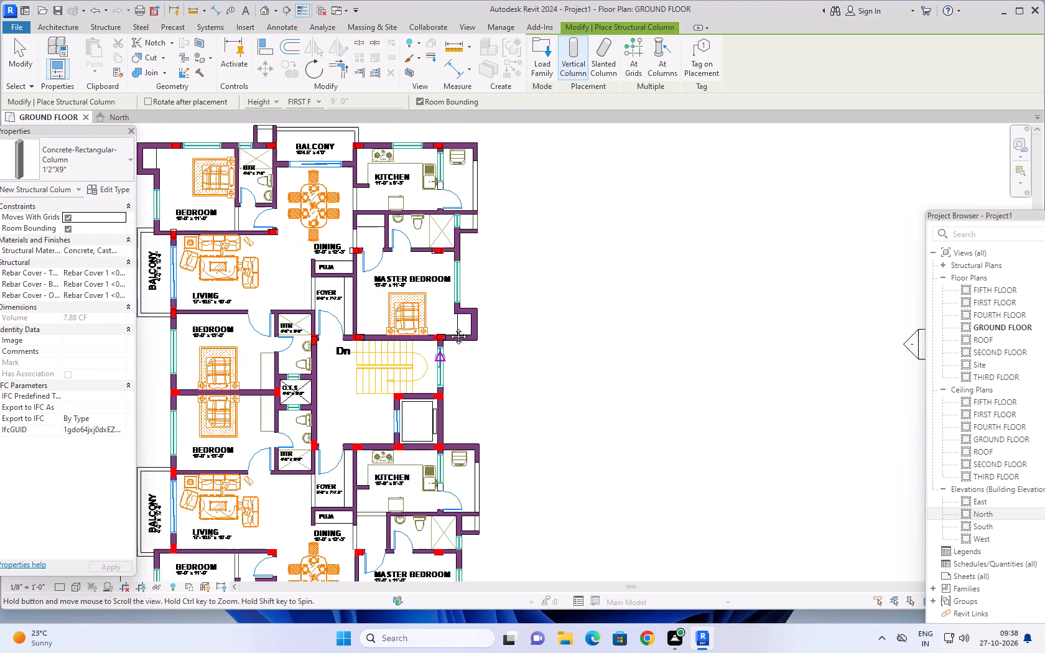
pyautogui.moveTo(449, 327); pyautogui.dragTo(452, 318, button='middle')
pyautogui.scroll(16, 442, 361)
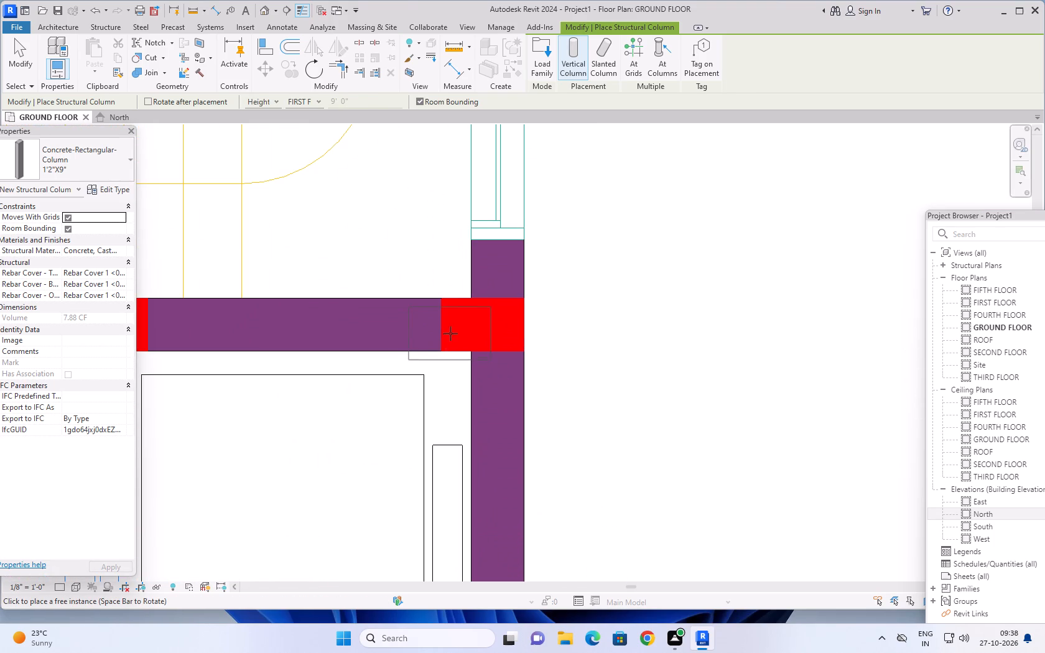
pyautogui.click(457, 324)
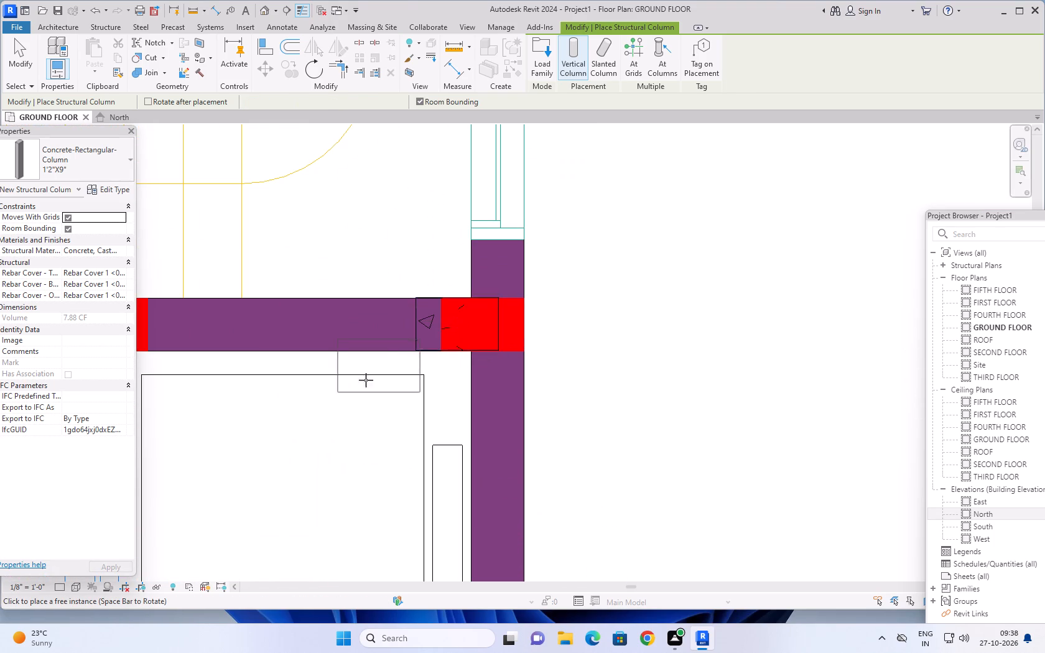
pyautogui.scroll(-10, 360, 388)
pyautogui.moveTo(354, 397); pyautogui.dragTo(517, 364, button='middle')
pyautogui.scroll(-1, 412, 382)
pyautogui.scroll(5, 486, 362)
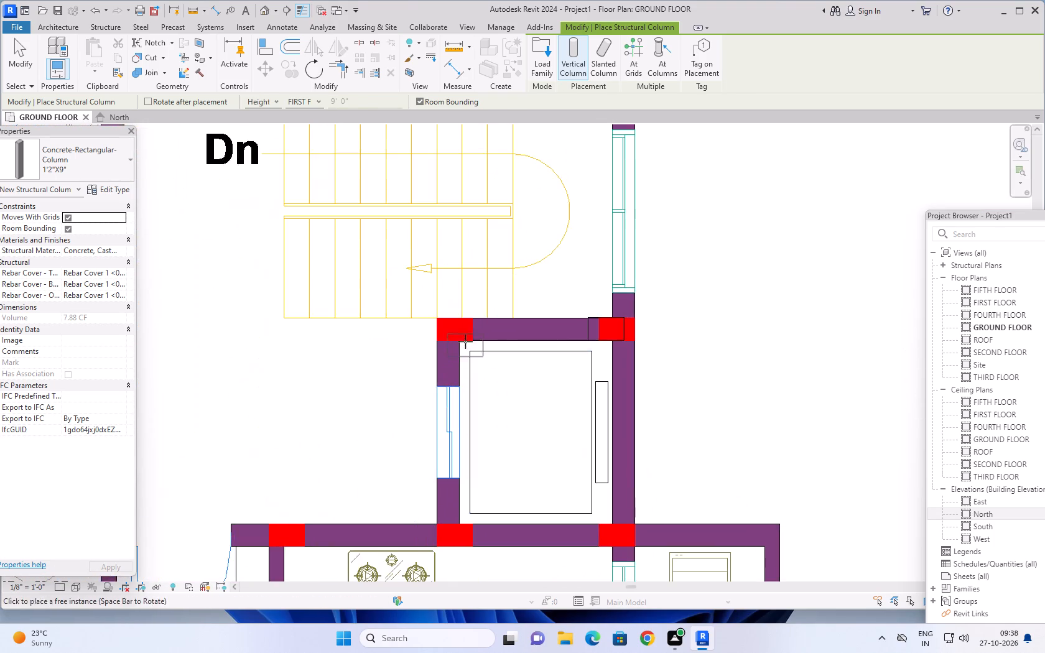
pyautogui.scroll(11, 465, 339)
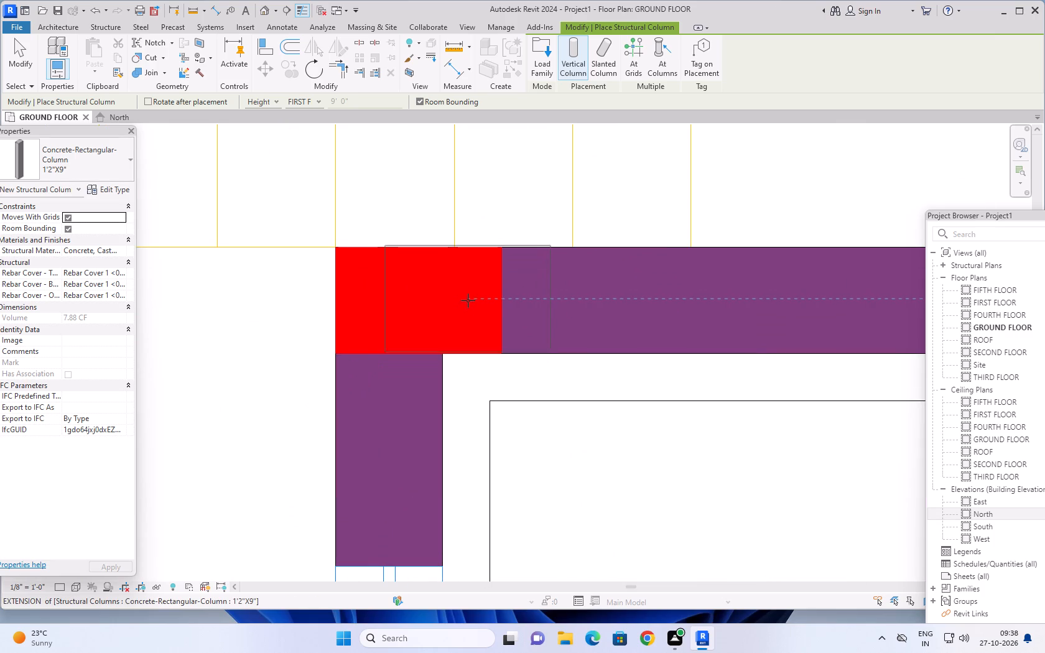
pyautogui.click(468, 300)
# Rotate the column to vertical orientation and place one on the red mark between the bedrooms' dividing wall and the O.T.S.
pyautogui.scroll(-20, 428, 381)
pyautogui.scroll(-1, 428, 381)
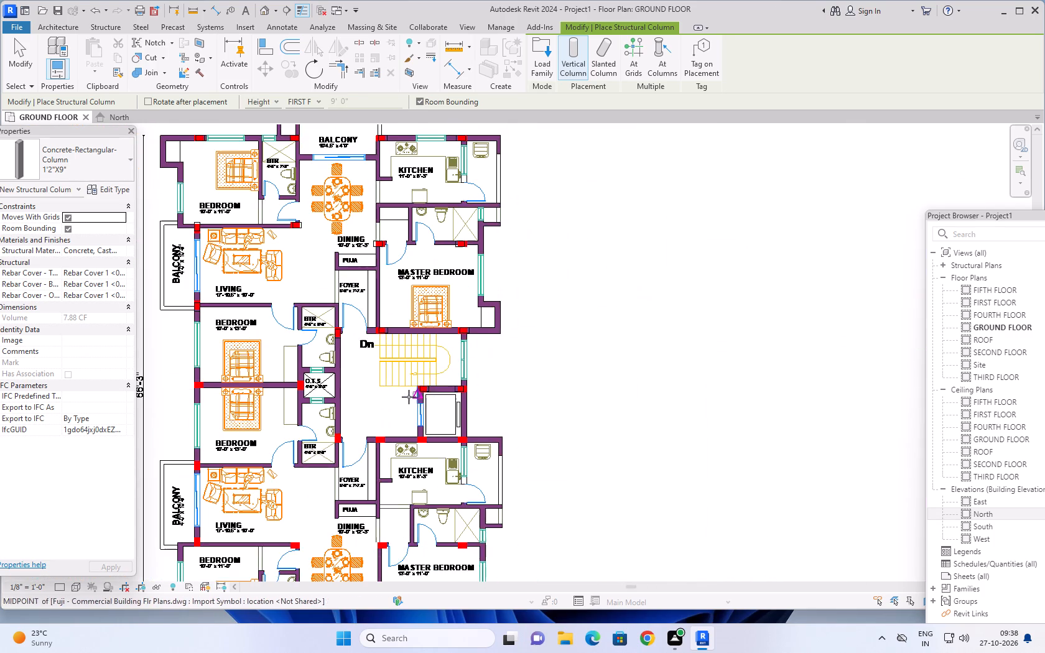
pyautogui.moveTo(407, 397); pyautogui.dragTo(554, 372, button='middle')
pyautogui.scroll(7, 422, 365)
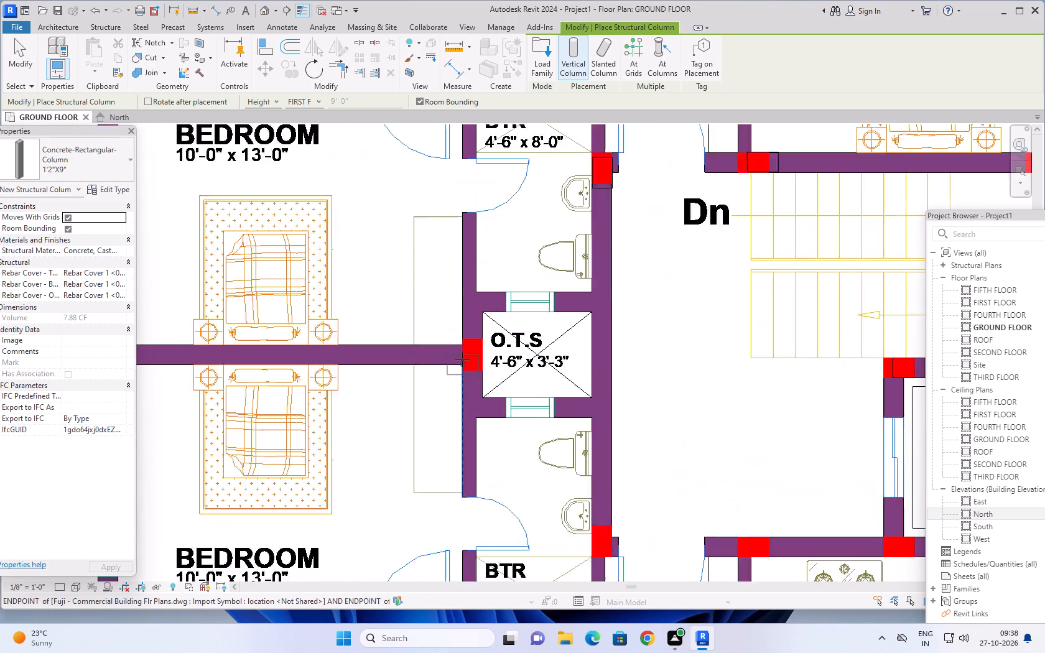
pyautogui.scroll(8, 462, 359)
pyautogui.press('space')
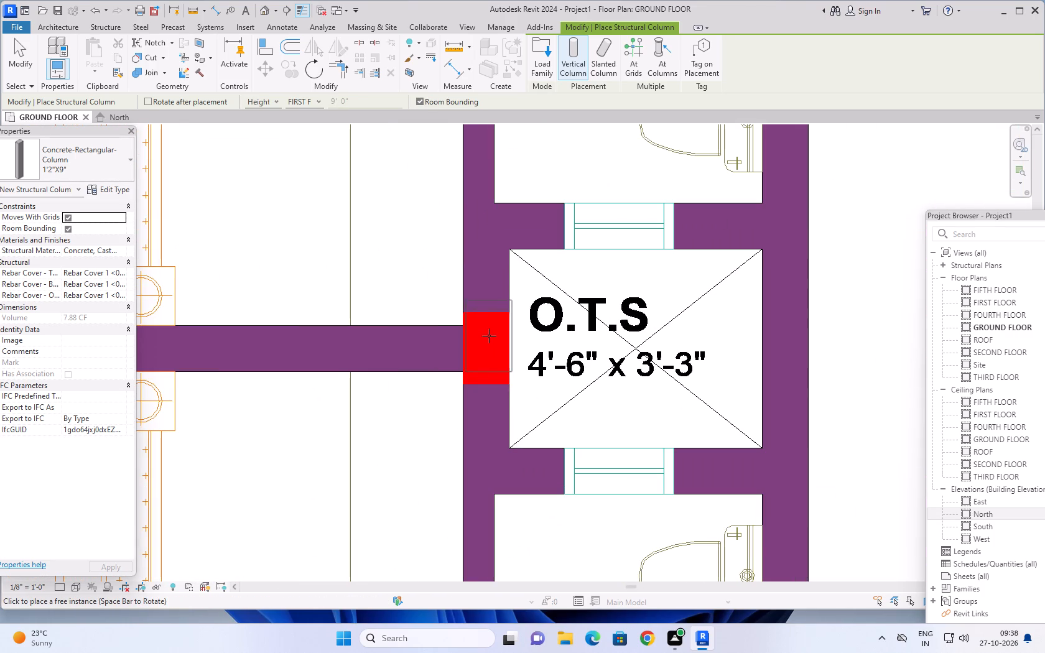
pyautogui.click(486, 335)
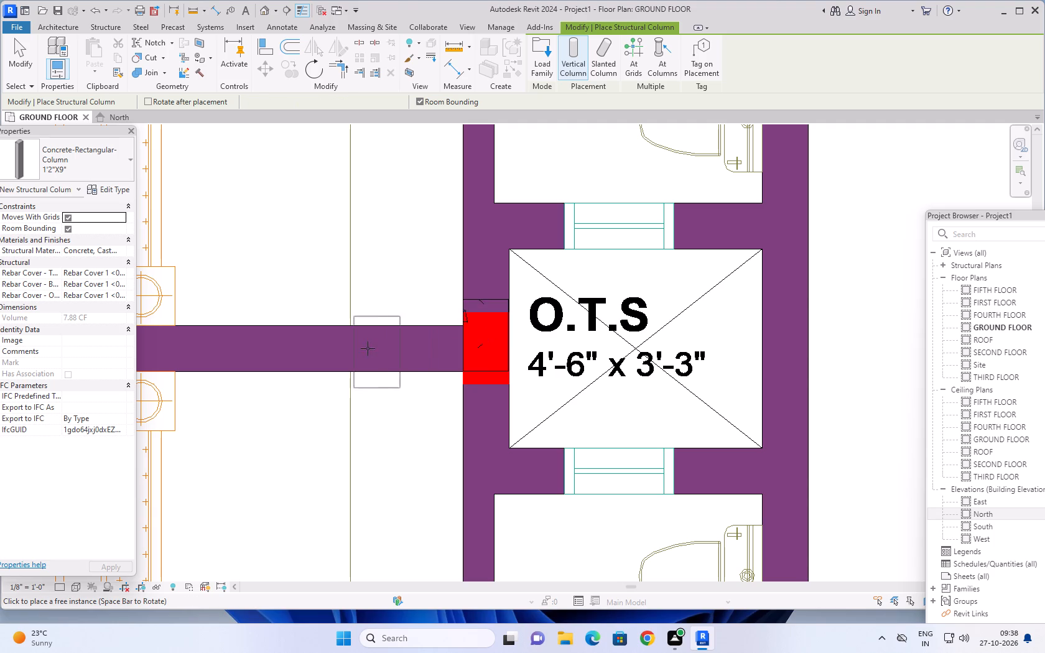
# Rotate the column to horizontal orientation and place one on the red mark where the bedrooms' dividing wall meets the outer window wall.
pyautogui.scroll(-15, 334, 248)
pyautogui.moveTo(320, 289); pyautogui.dragTo(434, 318, button='middle')
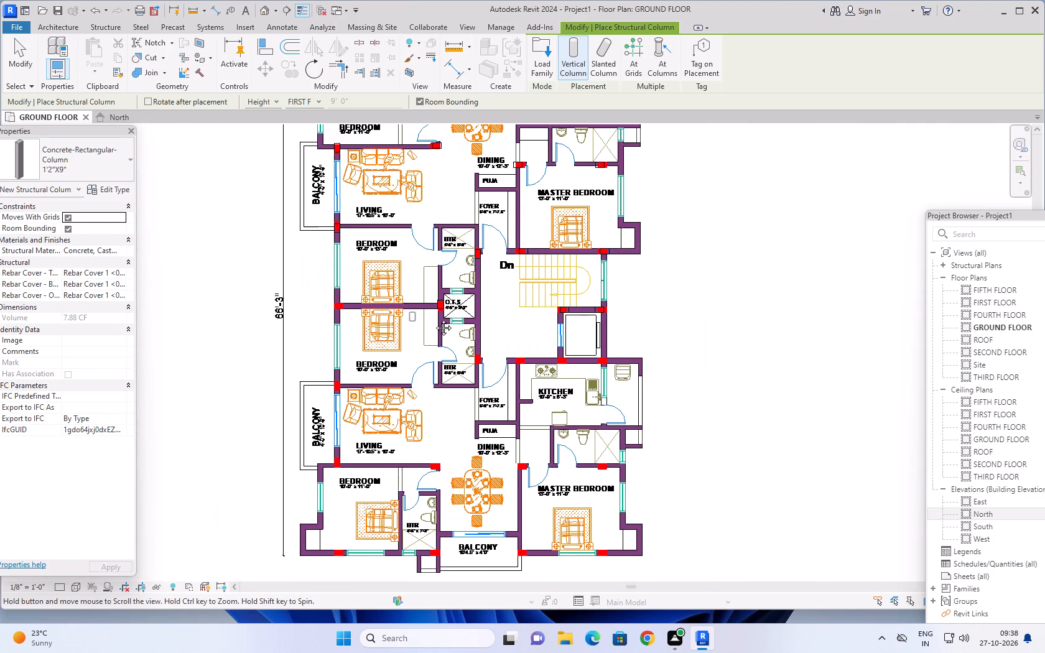
pyautogui.moveTo(434, 318); pyautogui.dragTo(437, 318, button='middle')
pyautogui.scroll(19, 350, 313)
pyautogui.press('space')
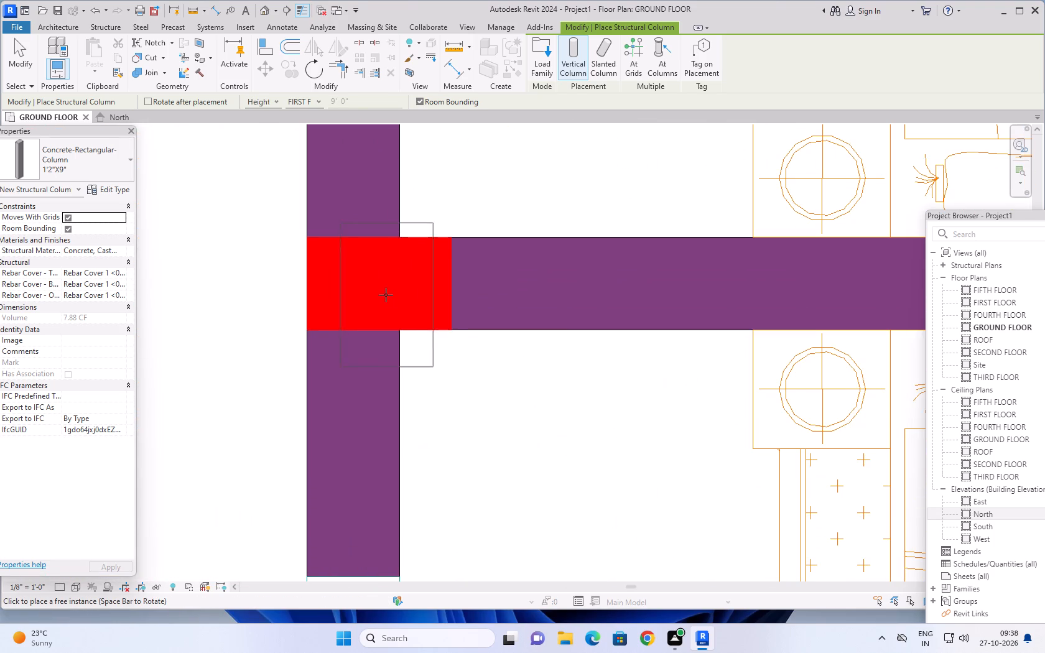
pyautogui.click(352, 283)
# Rotate the column to vertical orientation and place one on the red mark at the upper end of the lower living room's balcony-side wall.
pyautogui.scroll(-20, 399, 305)
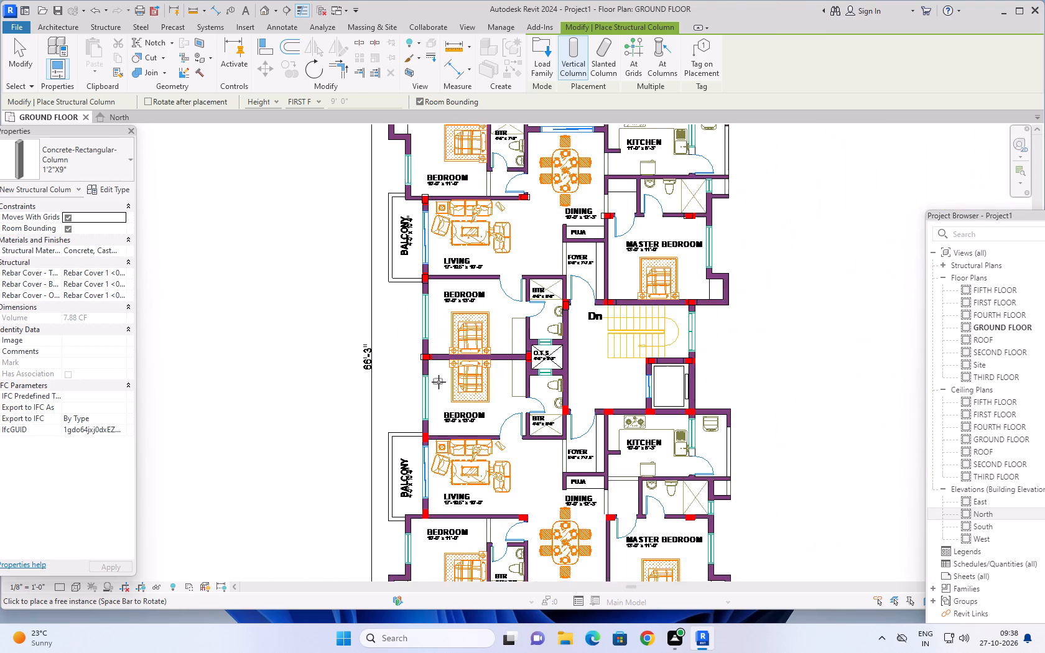
pyautogui.moveTo(434, 381); pyautogui.dragTo(413, 235, button='middle')
pyautogui.scroll(1, 420, 249)
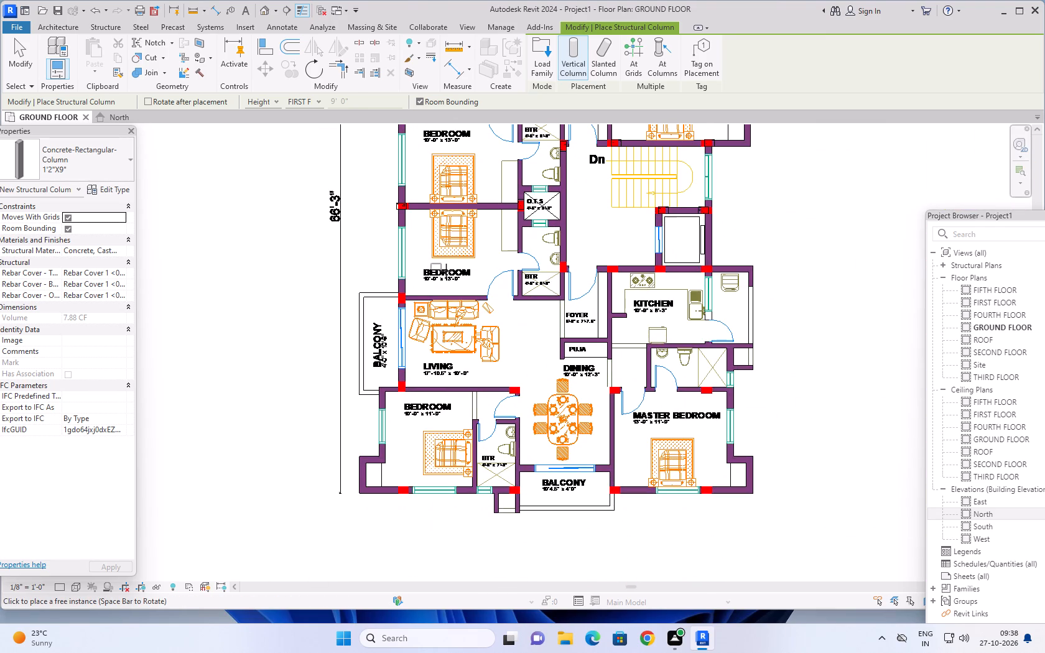
pyautogui.scroll(8, 403, 290)
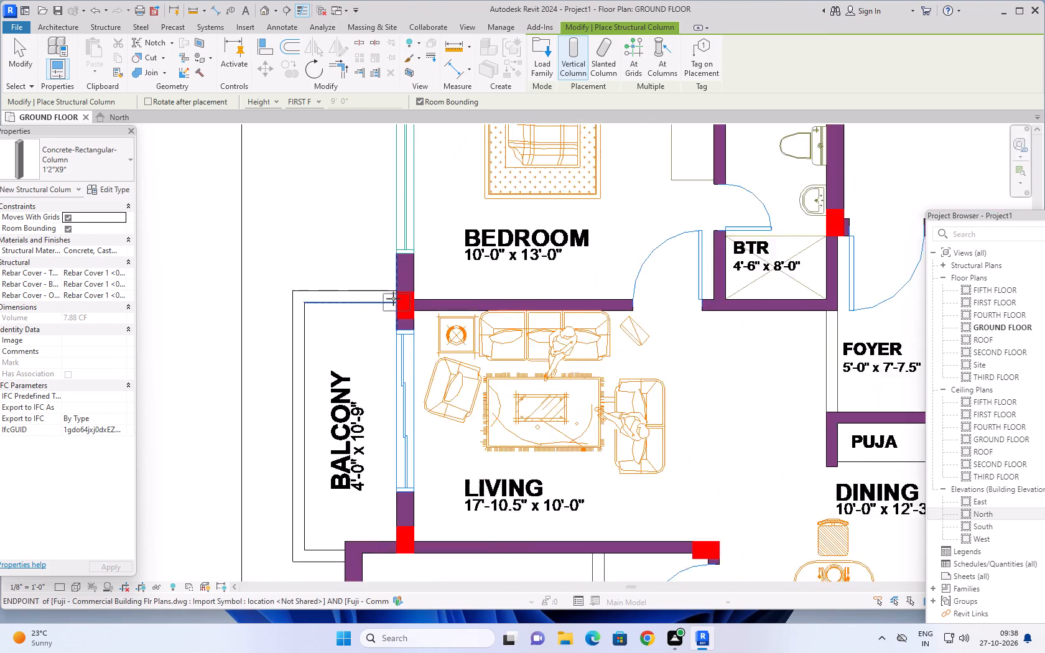
pyautogui.scroll(11, 393, 299)
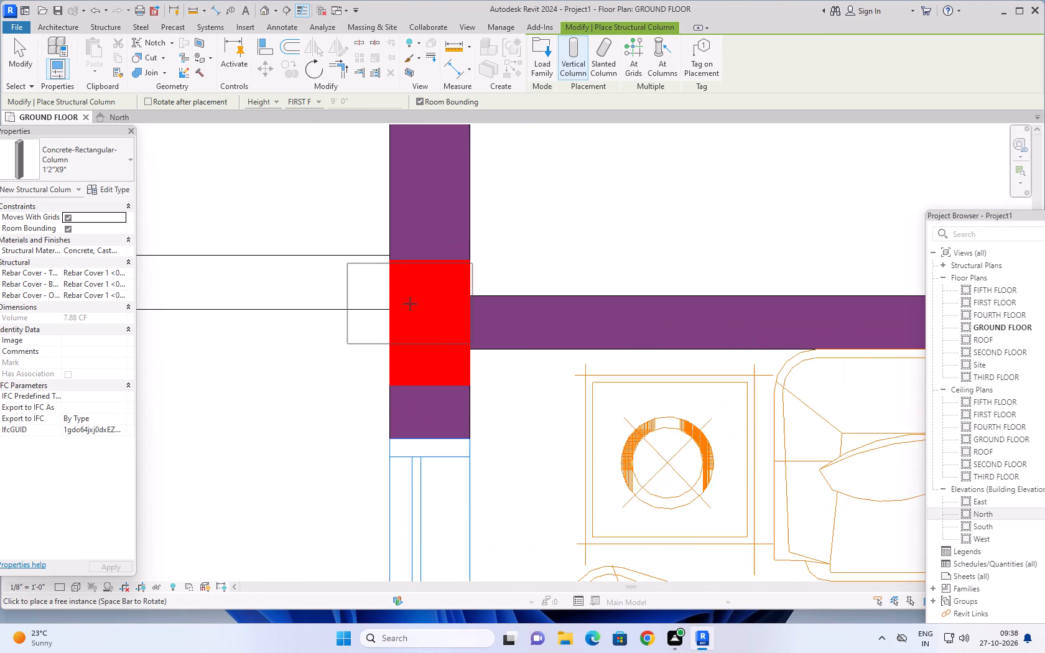
pyautogui.press('space')
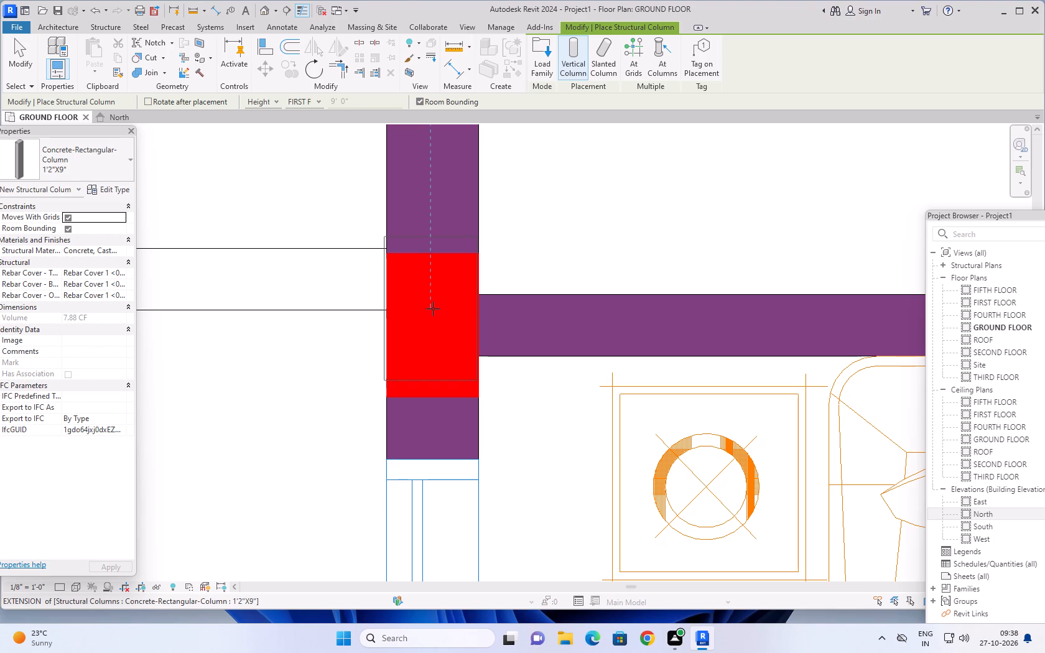
pyautogui.click(433, 308)
# Place a vertically oriented column on the red mark at the lower end of the lower living room's balcony-side wall.
pyautogui.scroll(-11, 511, 289)
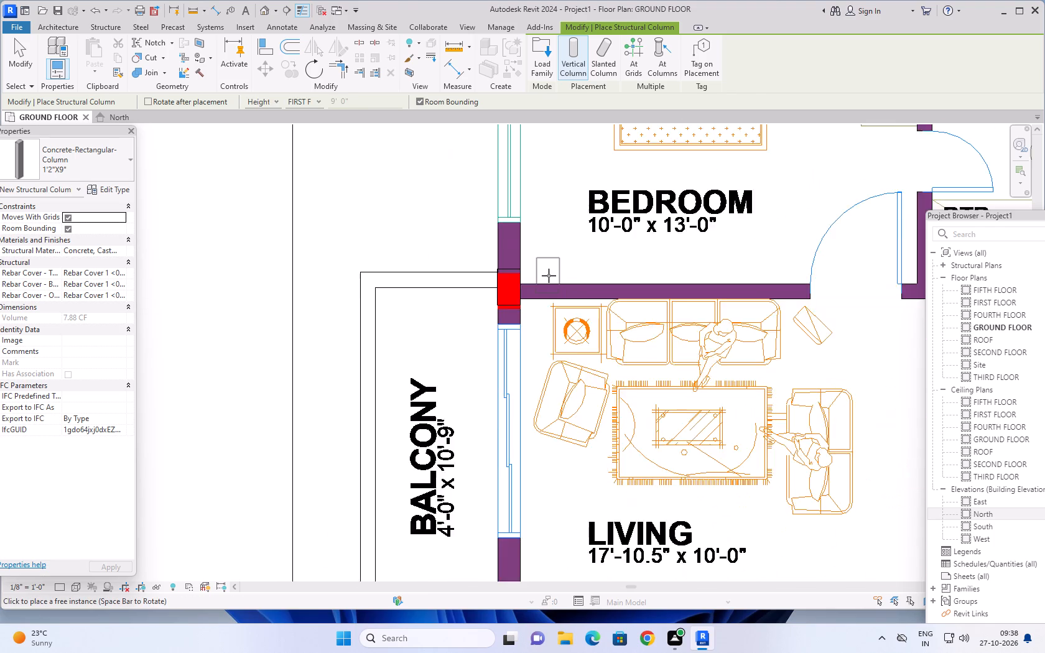
pyautogui.scroll(-7, 549, 276)
pyautogui.moveTo(567, 280); pyautogui.dragTo(504, 218, button='middle')
pyautogui.scroll(2, 473, 323)
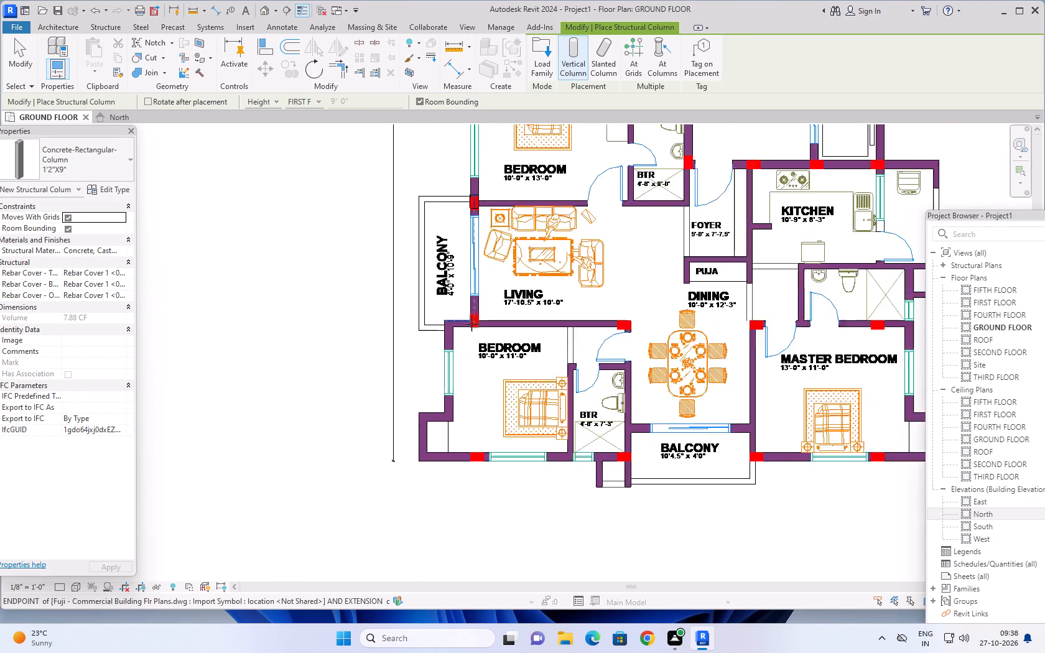
pyautogui.scroll(16, 471, 324)
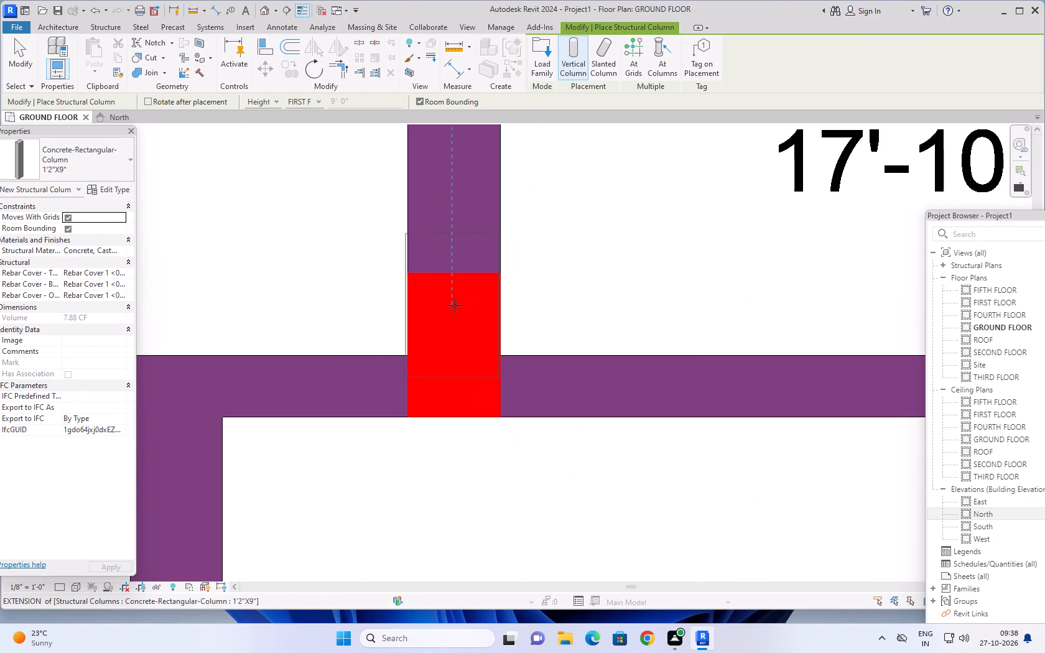
pyautogui.click(453, 306)
# Rotate the column to horizontal orientation and place one on the red mark where the lower 10'-0" x 11'-0" bedroom's upper wall ends at the dining area.
pyautogui.scroll(-9, 562, 306)
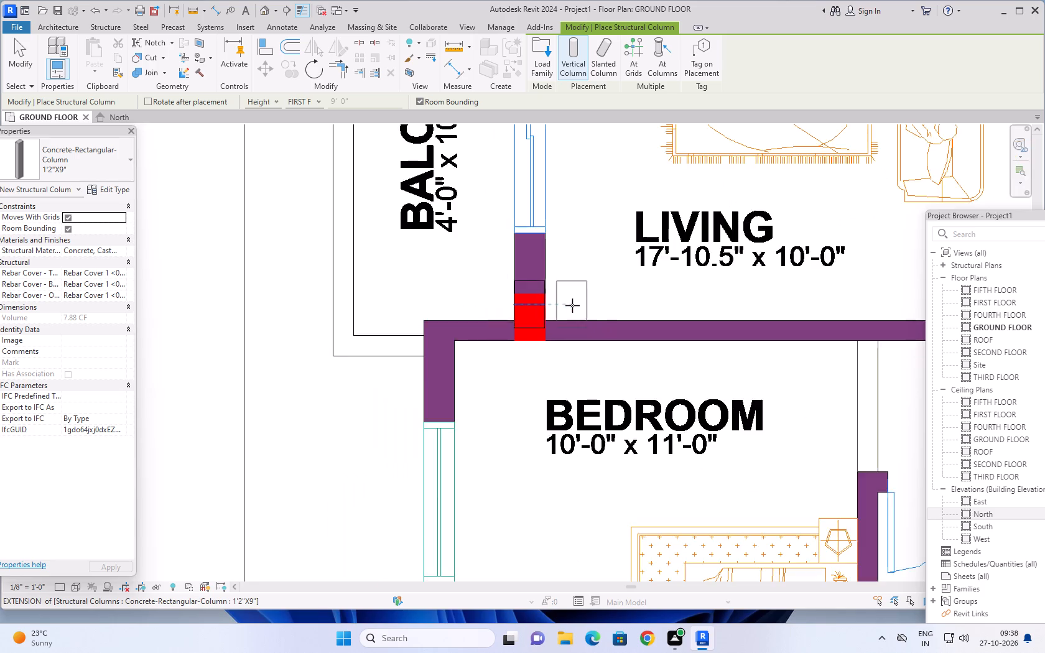
pyautogui.scroll(-7, 572, 305)
pyautogui.moveTo(568, 378); pyautogui.dragTo(420, 358, button='middle')
pyautogui.scroll(4, 598, 327)
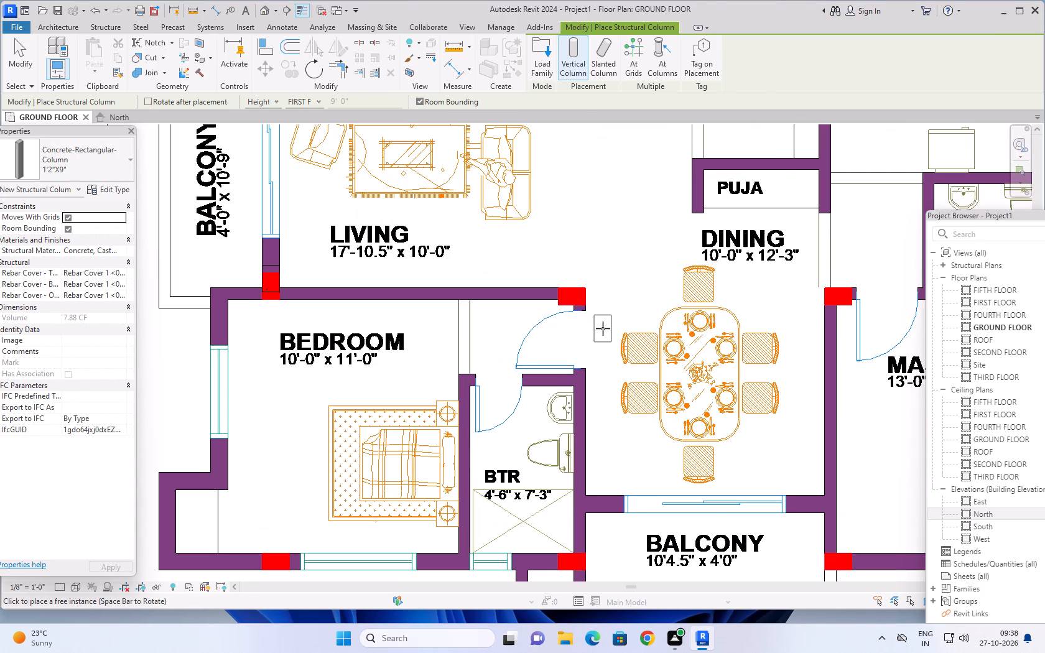
pyautogui.scroll(5, 606, 317)
pyautogui.scroll(8, 549, 309)
pyautogui.press('space')
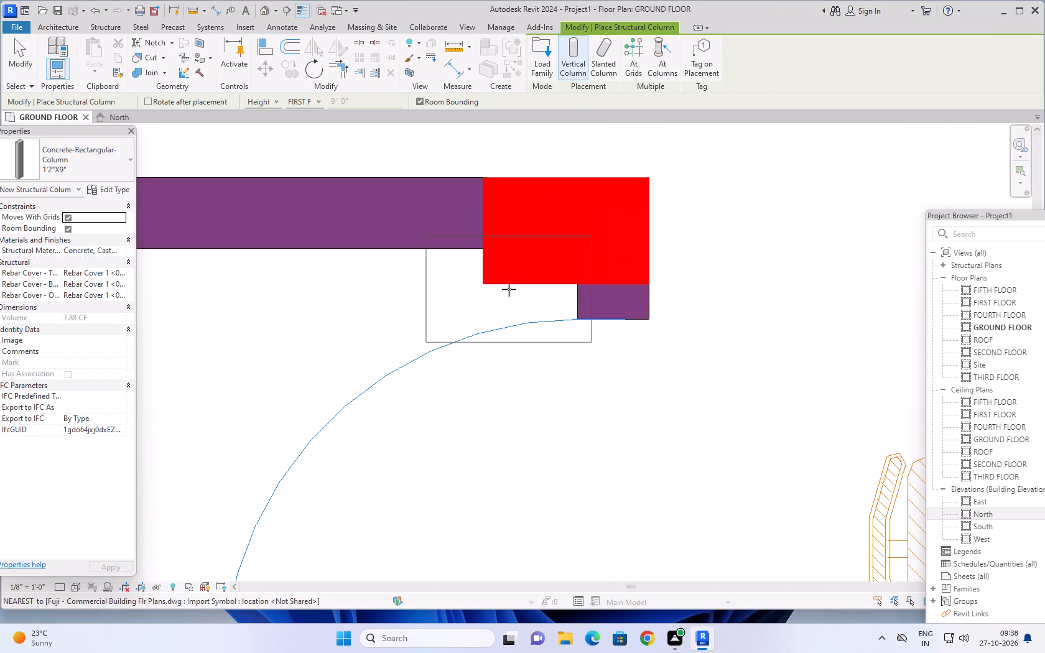
pyautogui.click(524, 229)
# Place a horizontally oriented column on the red mark beside the window in the lower 10'-0" x 11'-0" bedroom's bottom outer wall.
pyautogui.scroll(-13, 490, 287)
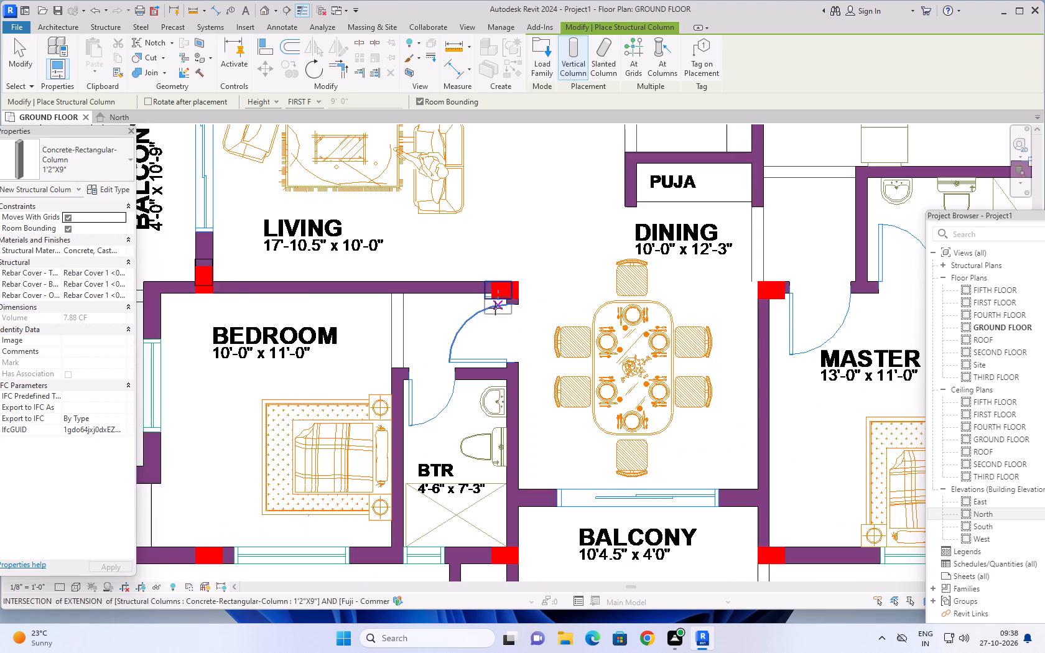
pyautogui.scroll(-3, 495, 308)
pyautogui.moveTo(495, 318); pyautogui.dragTo(508, 275, button='middle')
pyautogui.scroll(5, 295, 425)
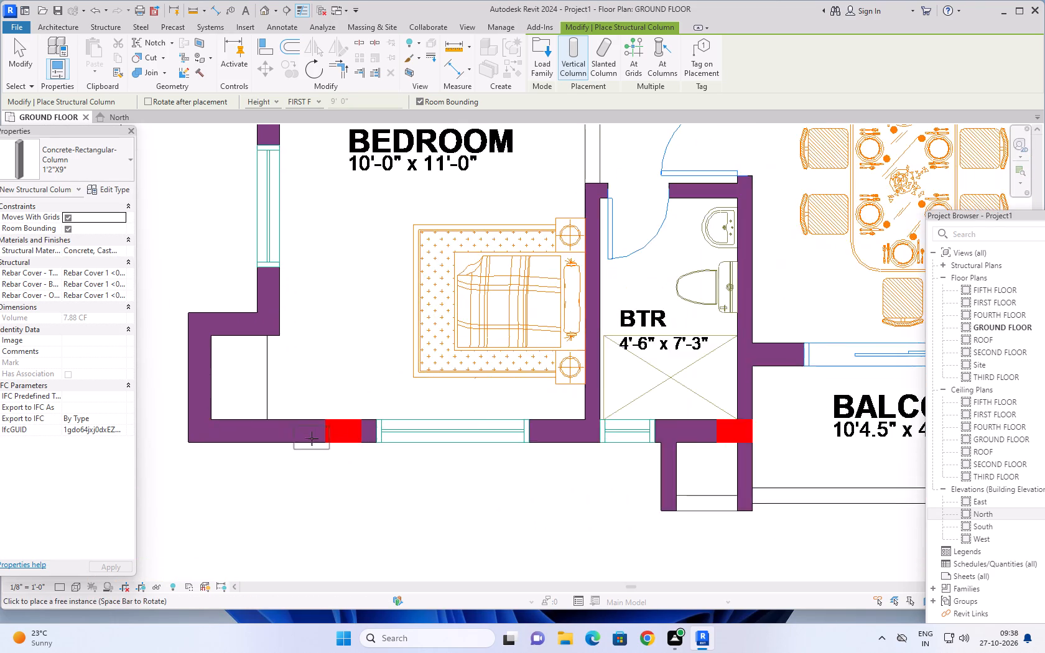
pyautogui.scroll(10, 312, 438)
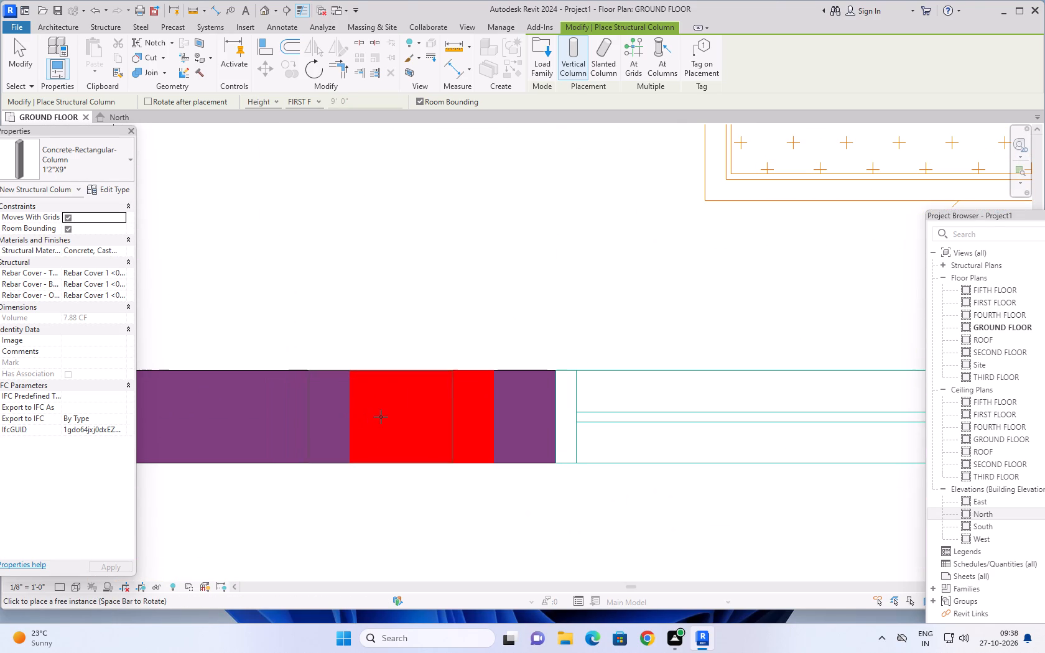
pyautogui.click(381, 417)
# Place a horizontally oriented column on the red mark between the 4'-6" x 7'-3" BTR and the 10'4.5" x 4'0" balcony.
pyautogui.scroll(-17, 532, 323)
pyautogui.moveTo(579, 404); pyautogui.dragTo(565, 414, button='middle')
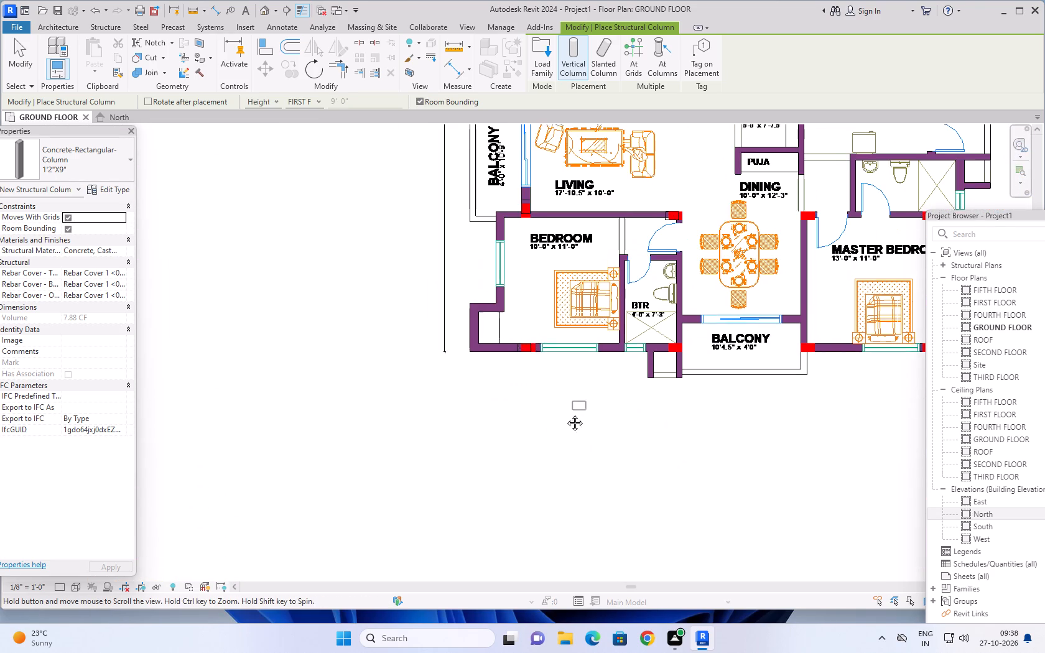
pyautogui.moveTo(565, 414); pyautogui.dragTo(370, 453, button='middle')
pyautogui.scroll(11, 461, 410)
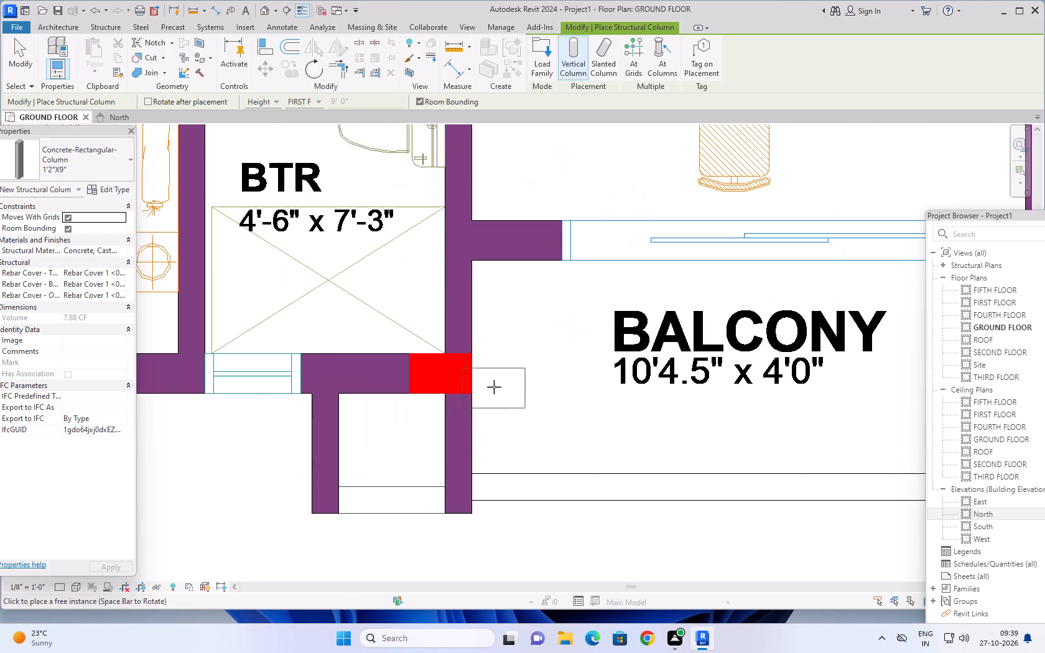
pyautogui.scroll(6, 489, 385)
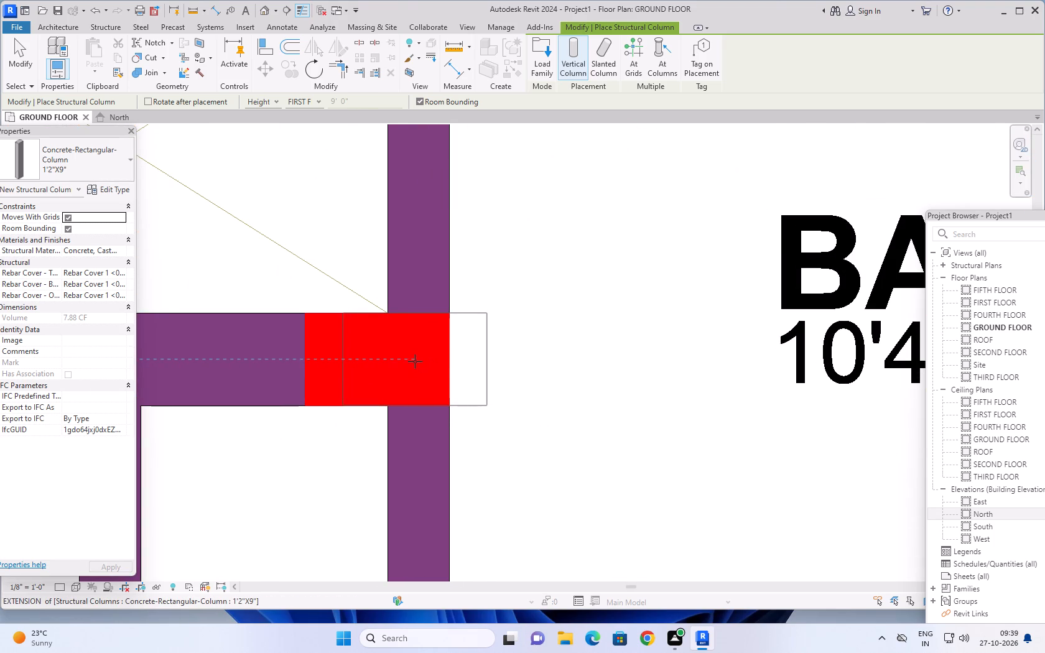
pyautogui.click(411, 361)
# Place a horizontally oriented column on the red mark where the lower 10'4.5" x 4'0" balcony meets the master bedroom's bottom outer wall.
pyautogui.scroll(-8, 516, 386)
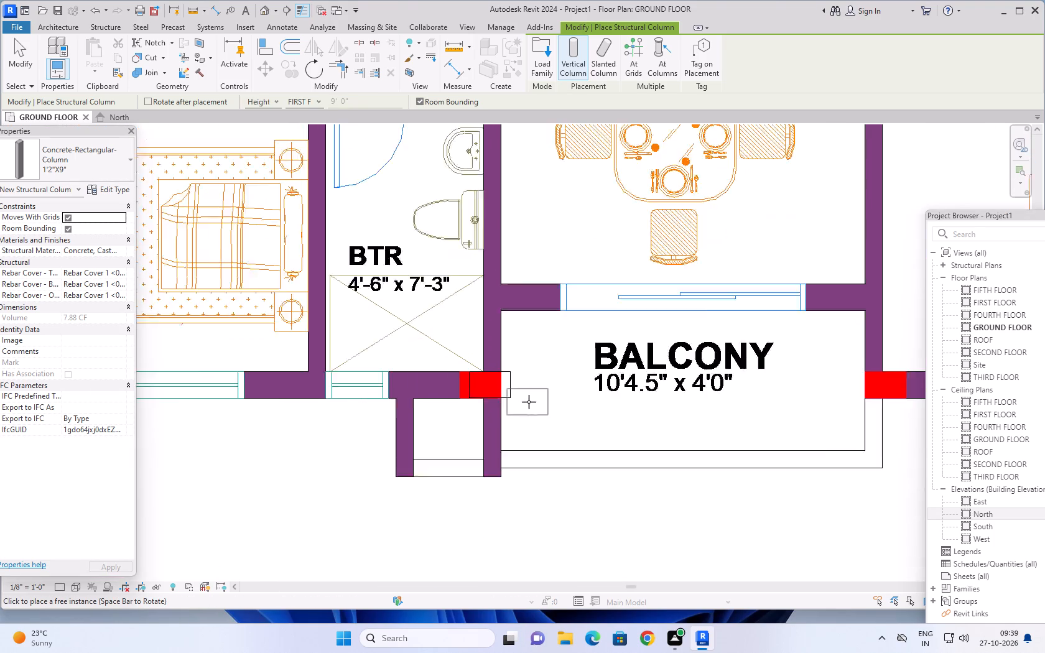
pyautogui.scroll(-8, 529, 402)
pyautogui.moveTo(575, 419); pyautogui.dragTo(274, 451, button='middle')
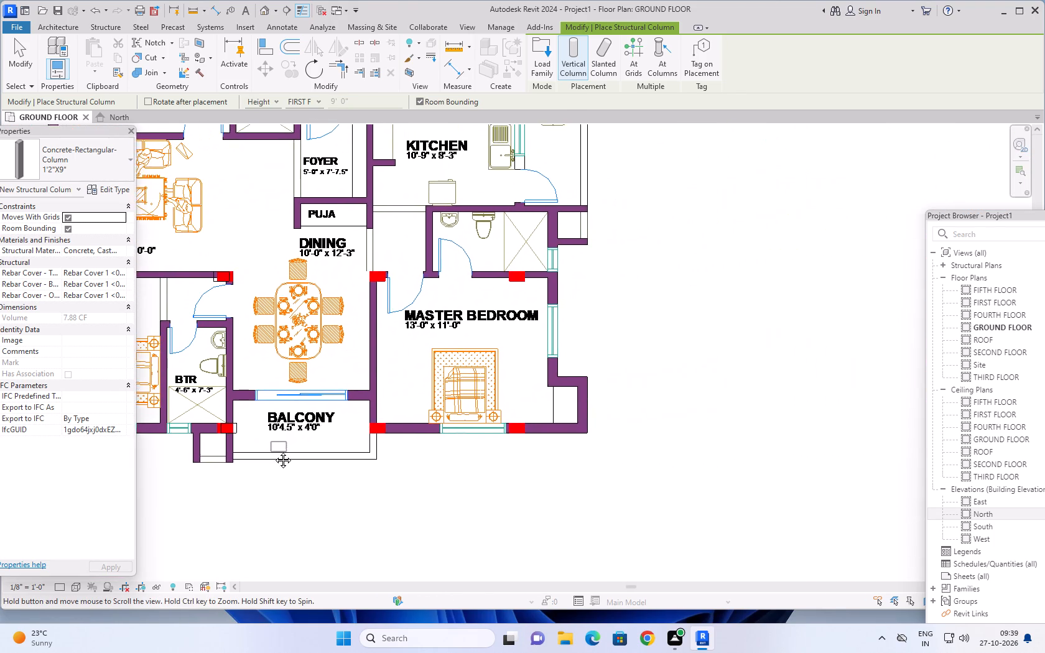
pyautogui.moveTo(274, 451); pyautogui.dragTo(260, 466, button='middle')
pyautogui.scroll(17, 363, 446)
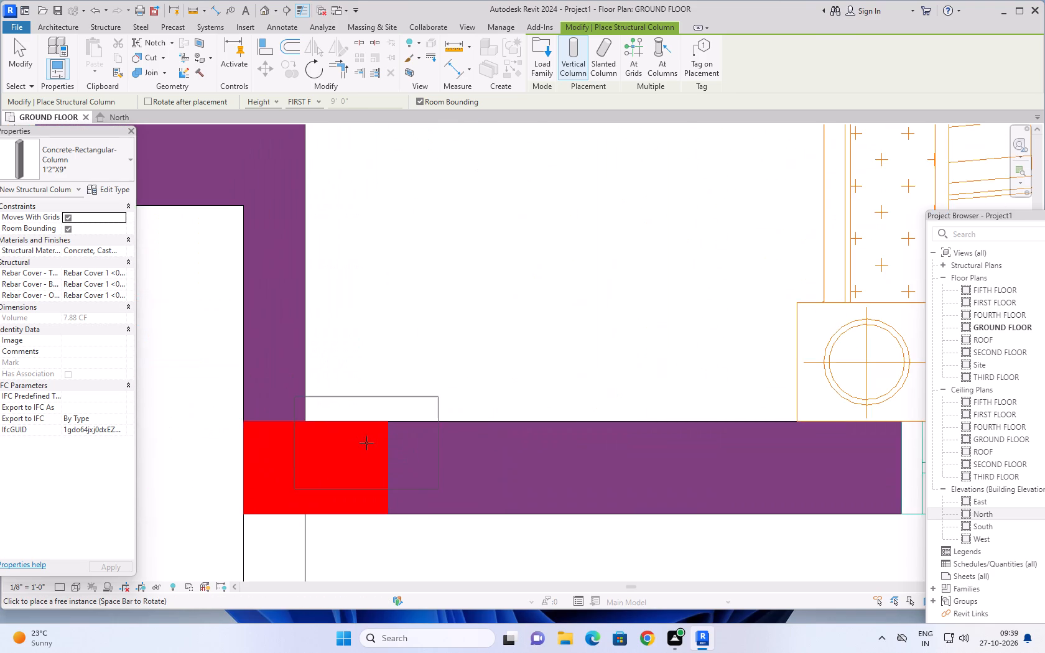
pyautogui.click(353, 474)
# Place a horizontally oriented column on the red mark beside the window in the lower master bedroom's bottom outer wall.
pyautogui.scroll(-1, 447, 397)
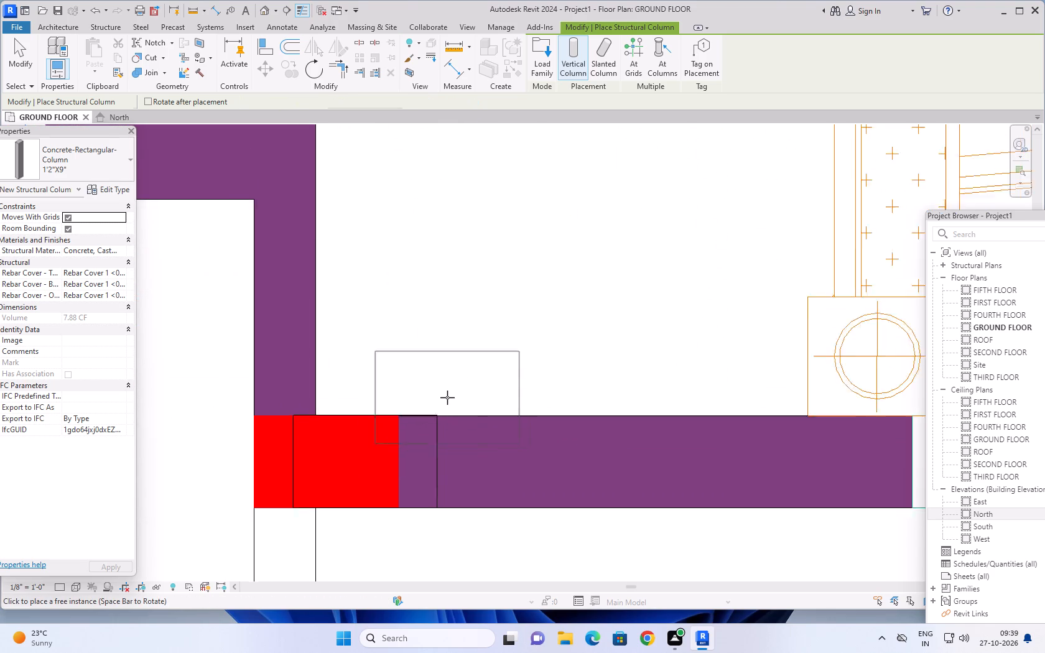
pyautogui.scroll(-15, 447, 397)
pyautogui.moveTo(564, 465); pyautogui.dragTo(483, 492, button='middle')
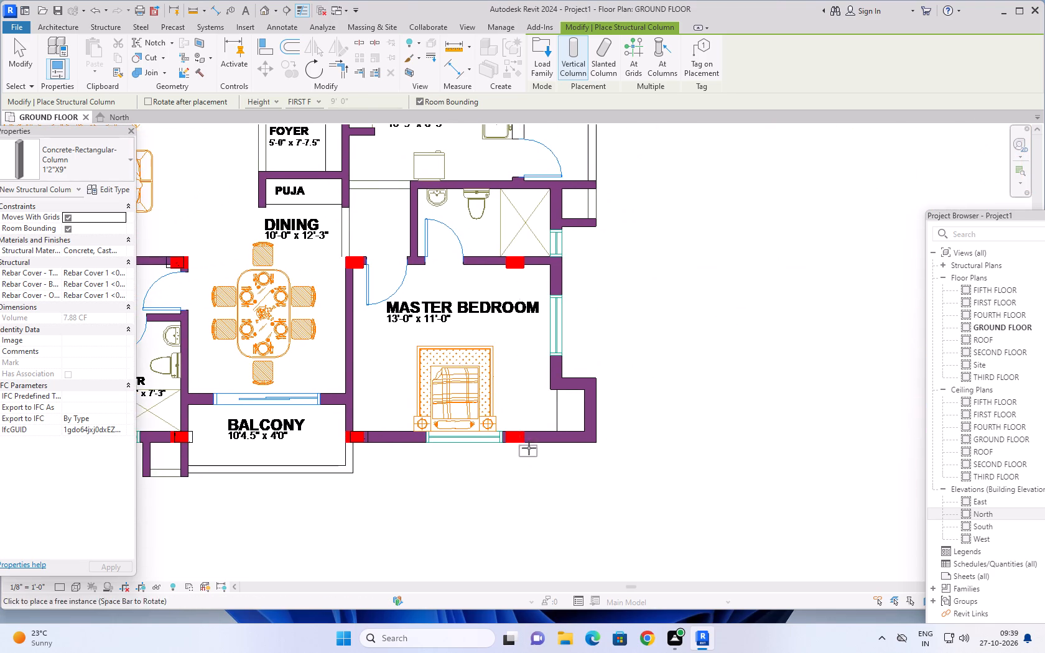
pyautogui.scroll(15, 529, 444)
pyautogui.click(521, 423)
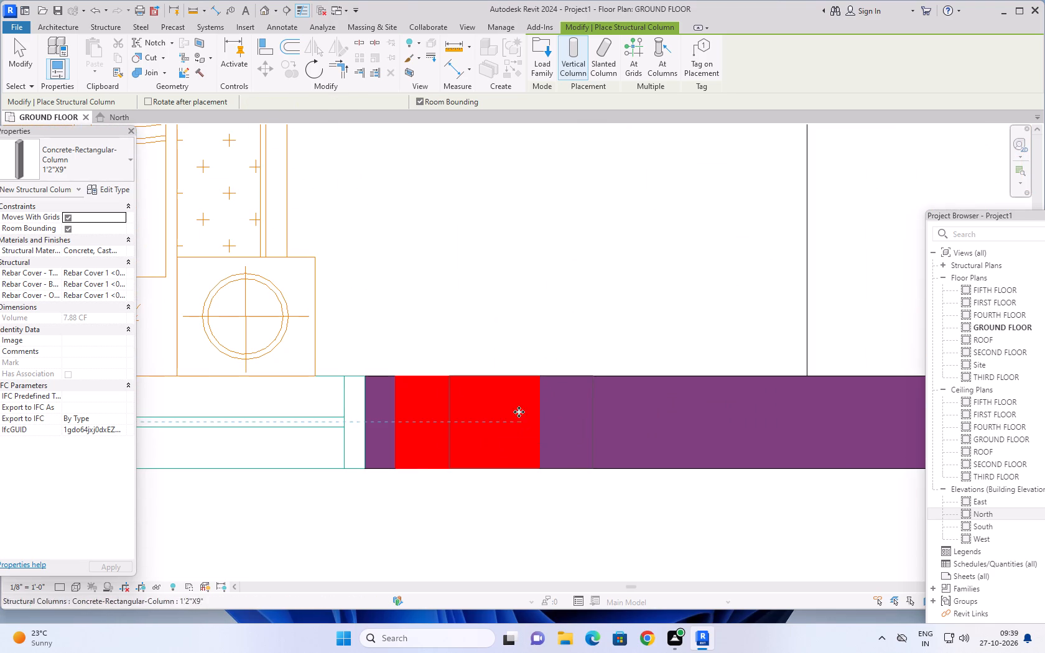
# Place a horizontally oriented column on the red mark in the wall between the lower master bedroom and its attached bathroom.
pyautogui.scroll(-18, 513, 313)
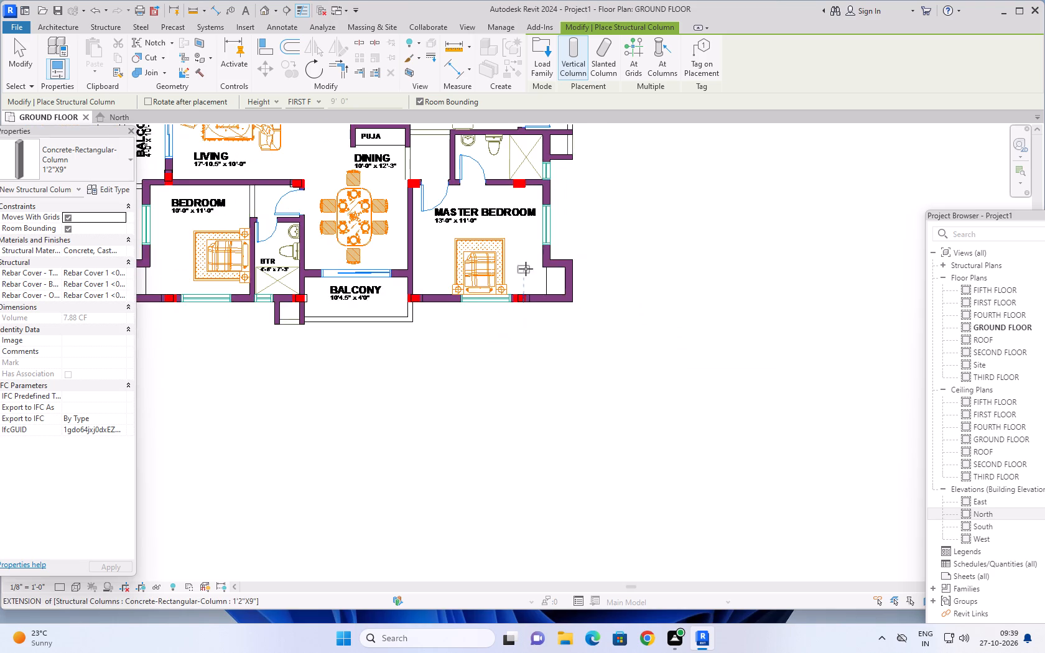
pyautogui.moveTo(526, 269); pyautogui.dragTo(513, 435, button='middle')
pyautogui.scroll(14, 512, 343)
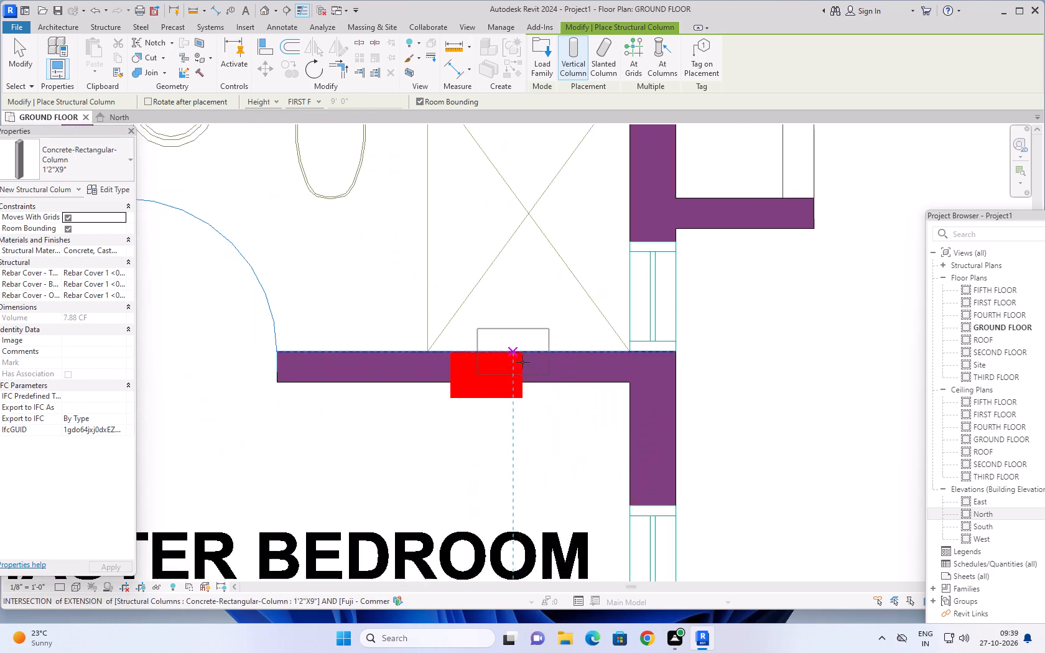
pyautogui.scroll(1, 522, 362)
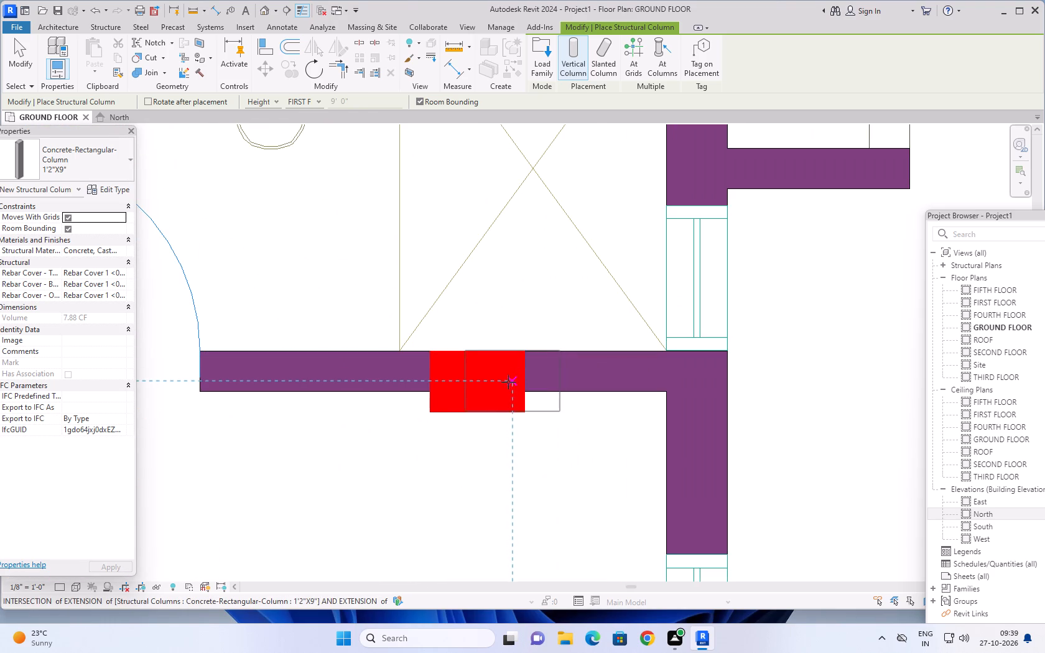
pyautogui.click(508, 382)
# Place a horizontally oriented column on the red mark between the lower dining area and the master bedroom door.
pyautogui.scroll(-10, 425, 432)
pyautogui.moveTo(410, 447); pyautogui.dragTo(597, 429, button='middle')
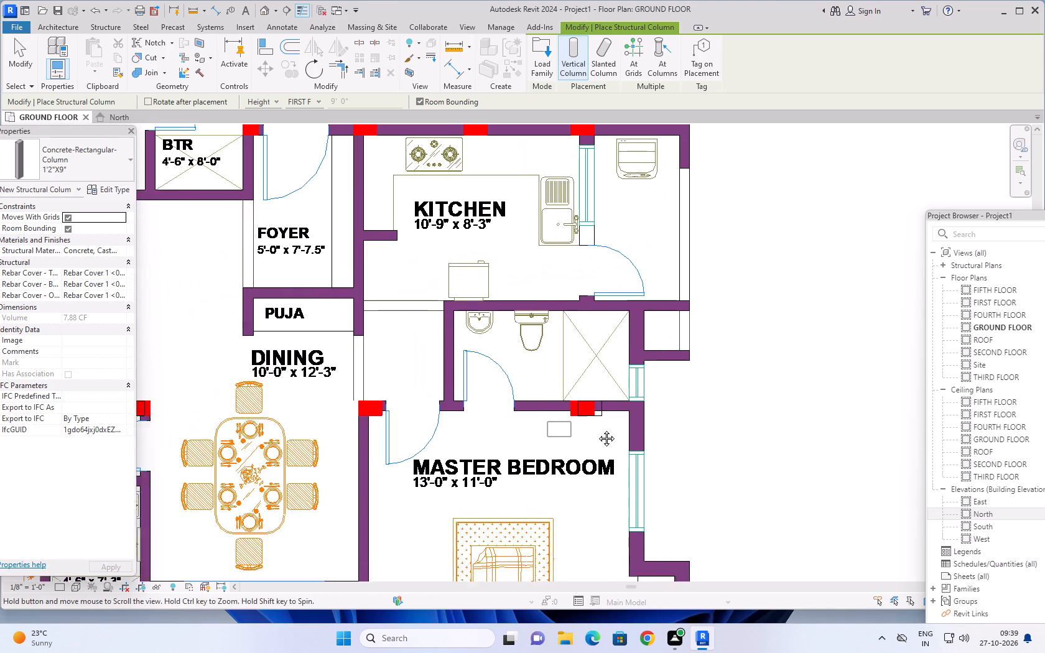
pyautogui.moveTo(597, 429); pyautogui.dragTo(601, 429, button='middle')
pyautogui.scroll(14, 389, 410)
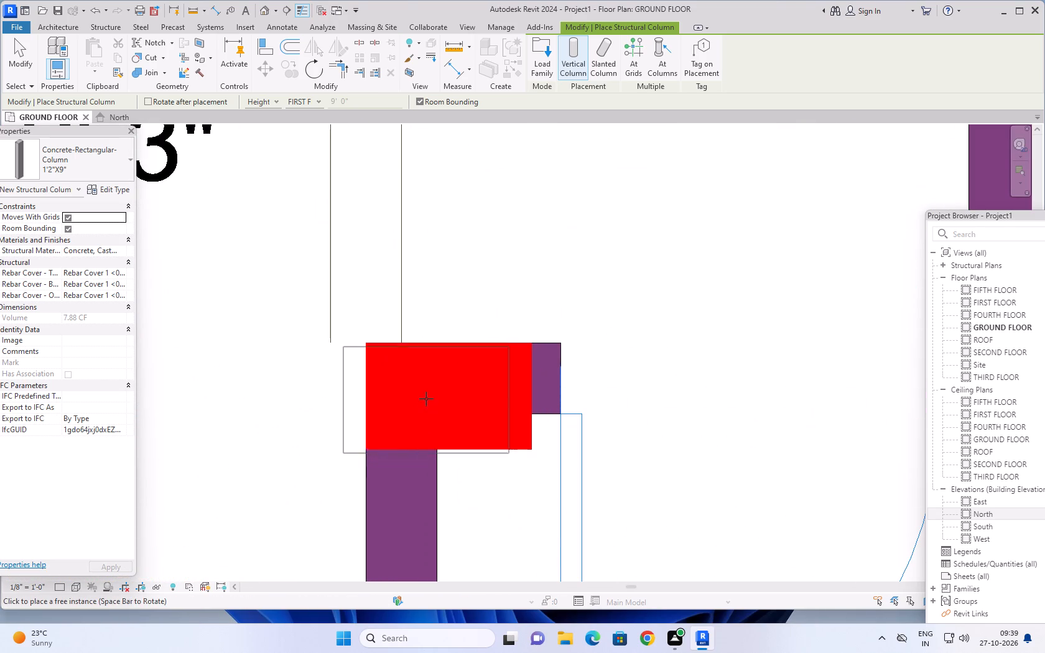
pyautogui.click(426, 395)
# Place a horizontally oriented column on the red mark where the wall between the lower foyer and kitchen meets the kitchen's upper wall.
pyautogui.scroll(-10, 604, 276)
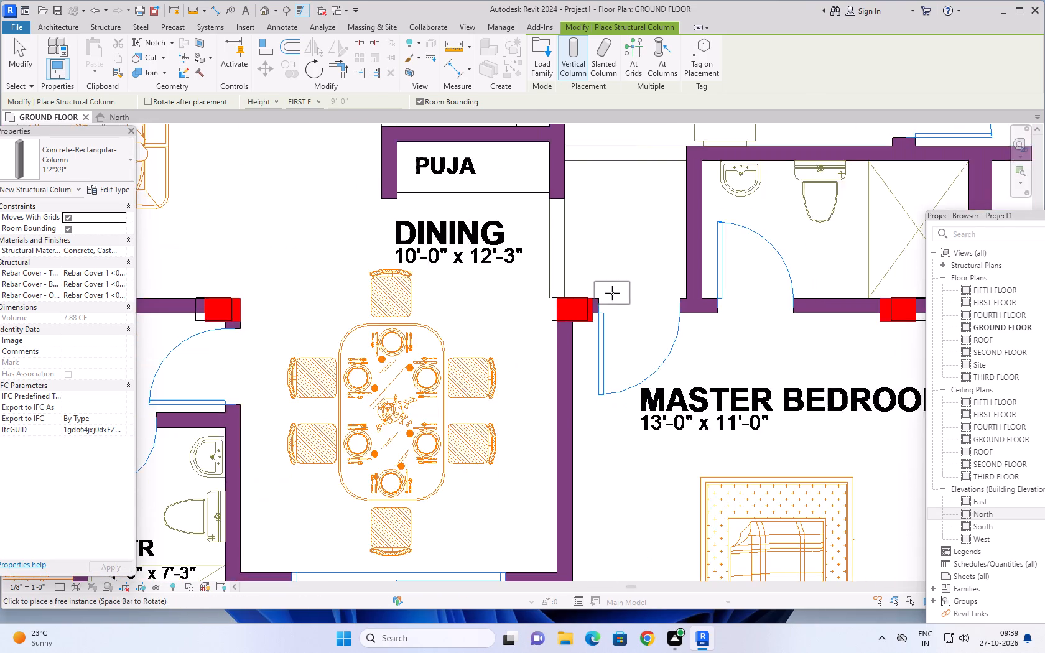
pyautogui.scroll(-9, 612, 293)
pyautogui.moveTo(616, 280); pyautogui.dragTo(566, 449, button='middle')
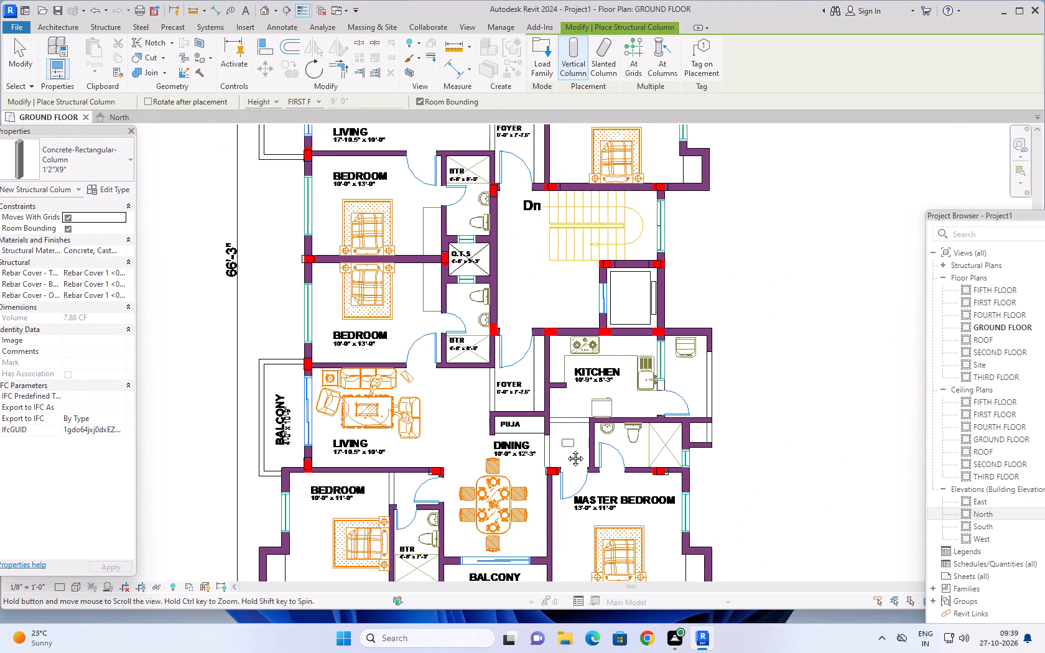
pyautogui.moveTo(566, 449); pyautogui.dragTo(564, 453, button='middle')
pyautogui.scroll(16, 560, 325)
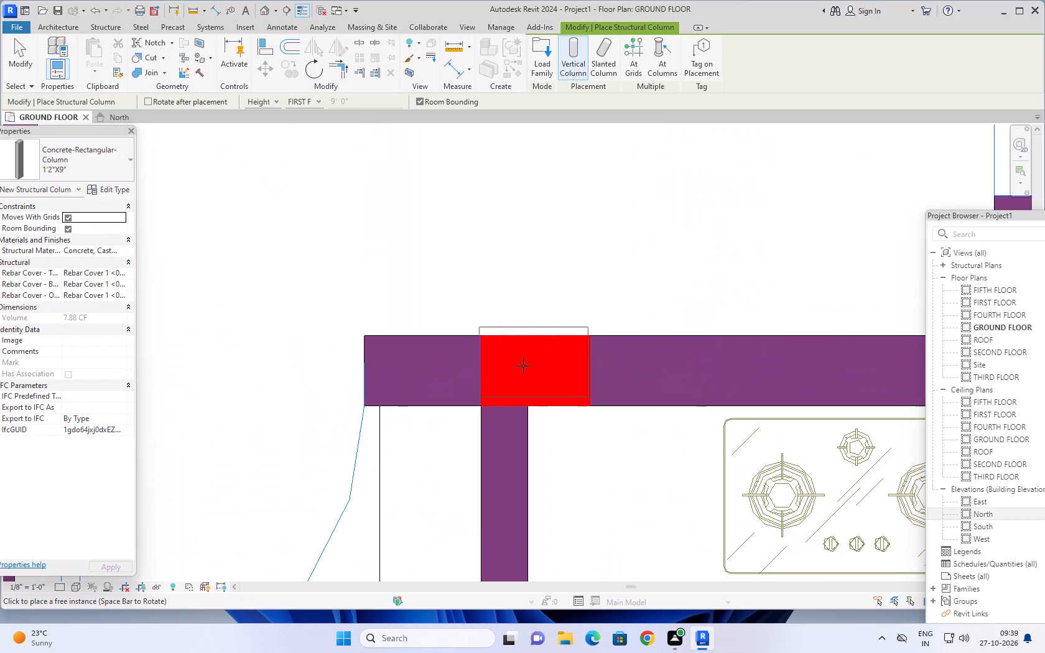
pyautogui.click(514, 371)
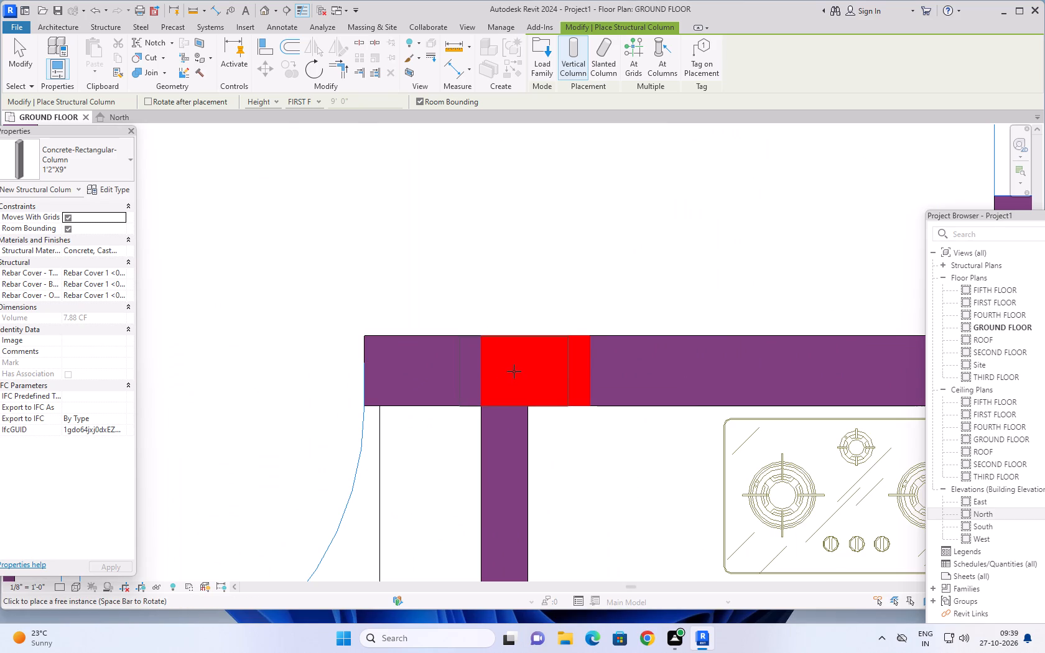
# Place a horizontally oriented column on the red mark where the lift's door-side wall meets the lower kitchen's upper wall.
pyautogui.scroll(-10, 620, 291)
pyautogui.moveTo(622, 343); pyautogui.dragTo(405, 402, button='middle')
pyautogui.scroll(2, 429, 401)
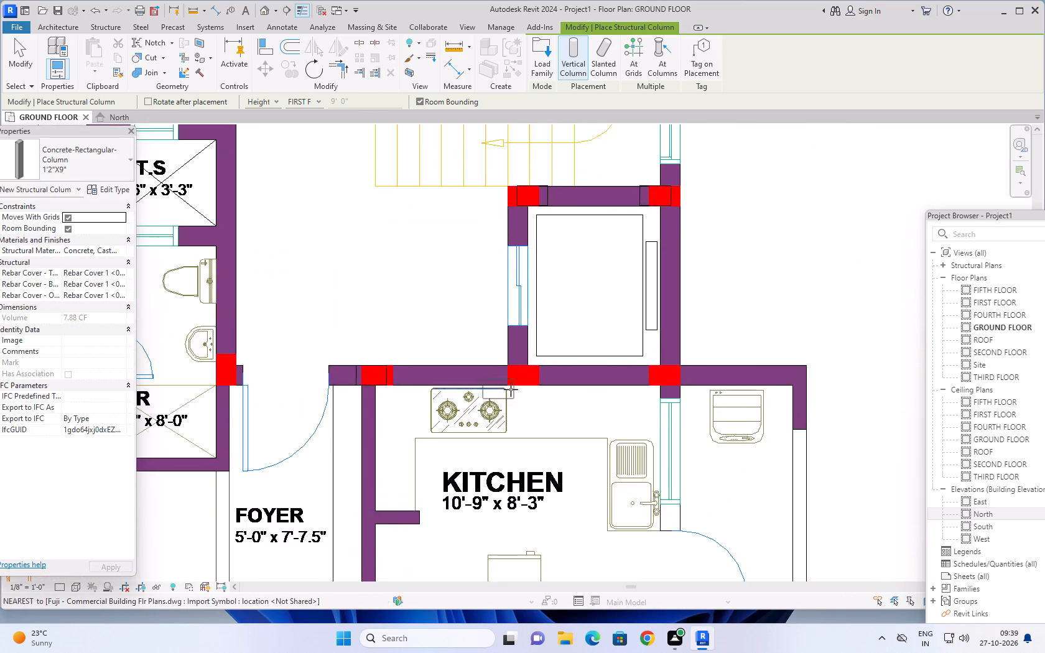
pyautogui.scroll(2, 511, 389)
pyautogui.scroll(9, 567, 379)
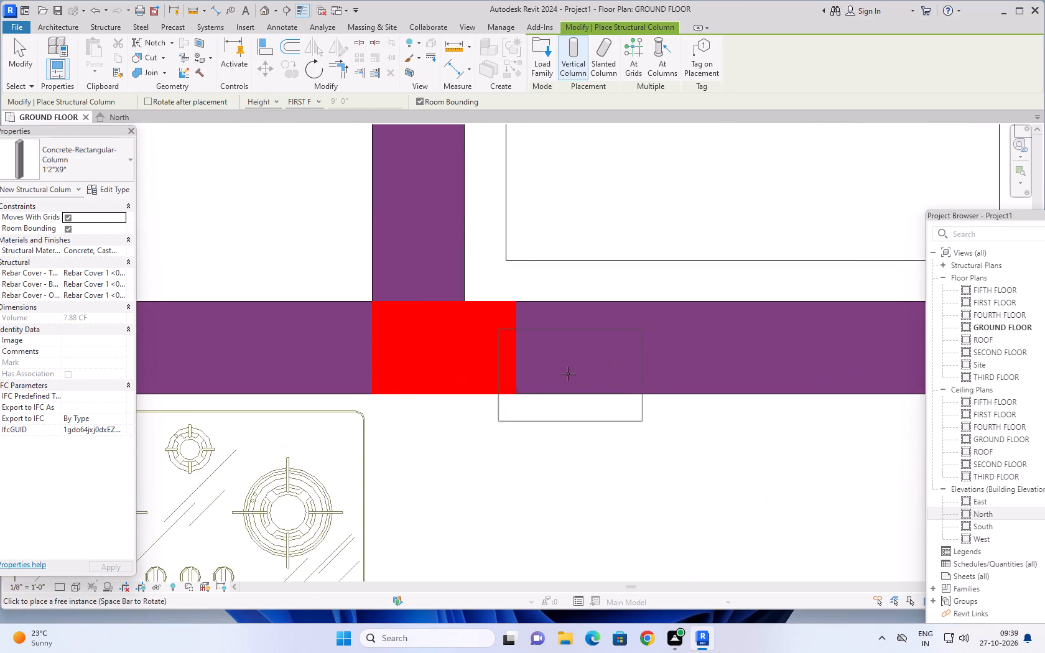
pyautogui.click(498, 341)
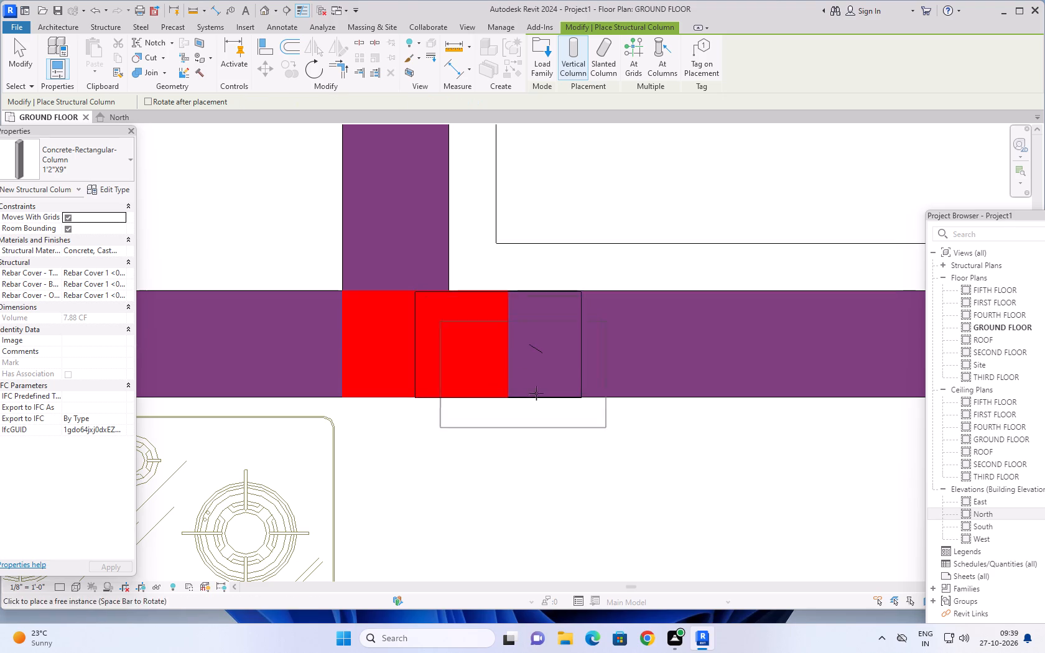
# Place a horizontally oriented column on the red mark where the lift's outer wall meets the lower kitchen's upper wall.
pyautogui.scroll(-13, 541, 401)
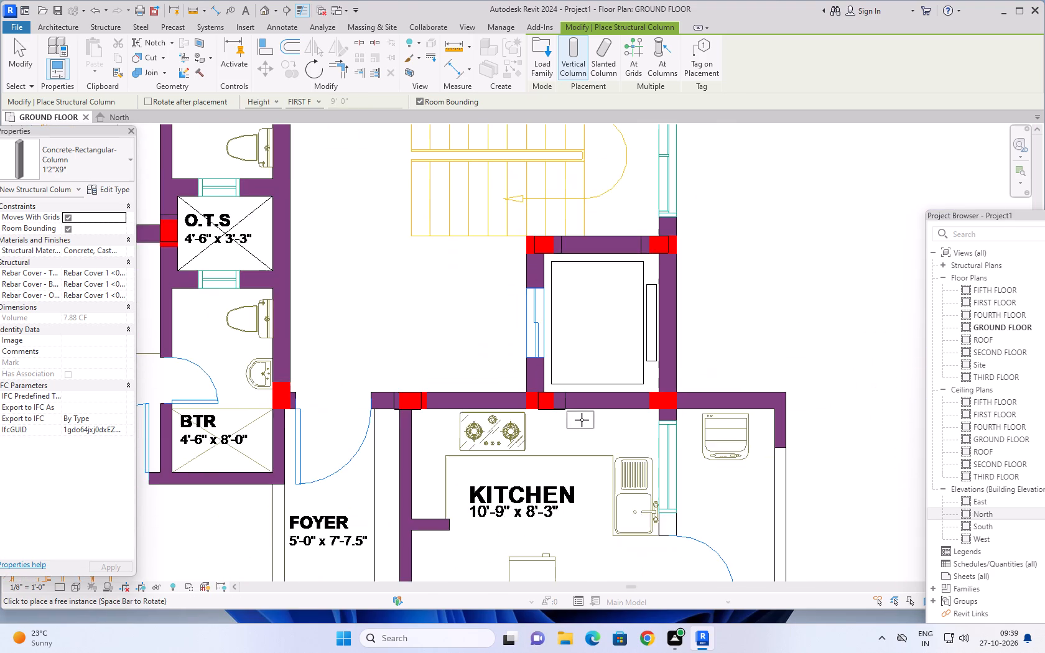
pyautogui.moveTo(580, 421); pyautogui.dragTo(496, 460, button='middle')
pyautogui.scroll(4, 546, 450)
pyautogui.scroll(8, 645, 427)
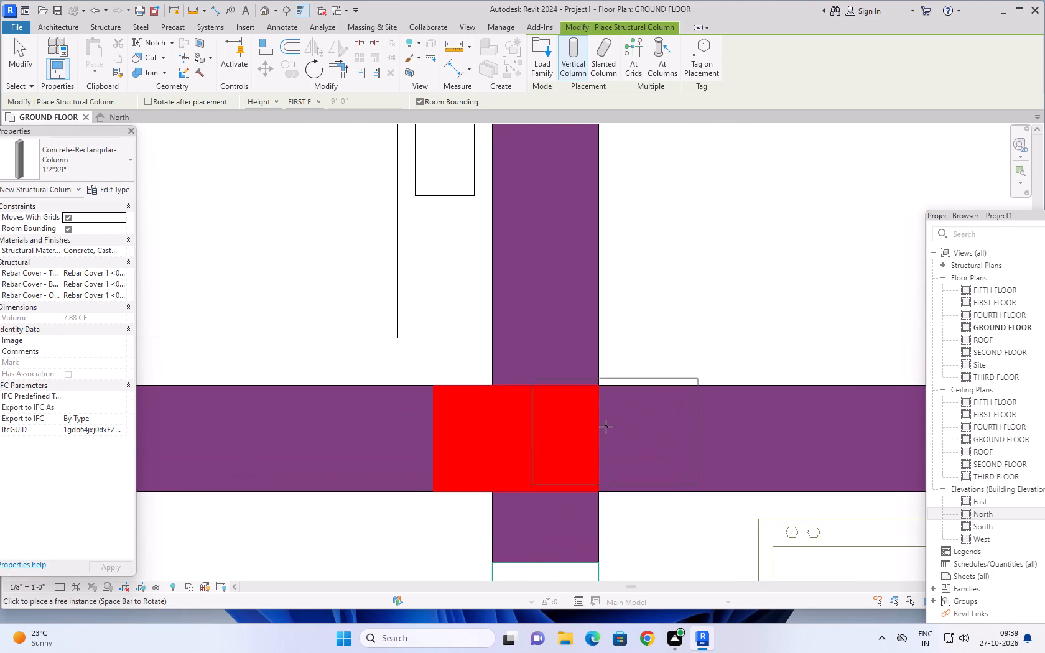
pyautogui.scroll(2, 606, 427)
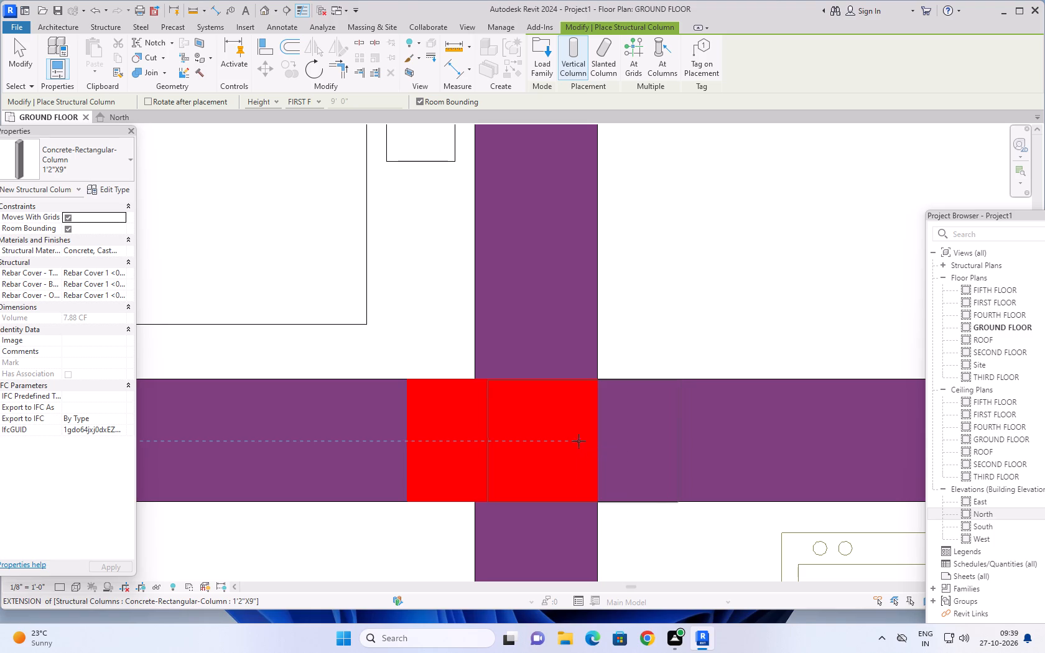
pyautogui.scroll(2, 566, 442)
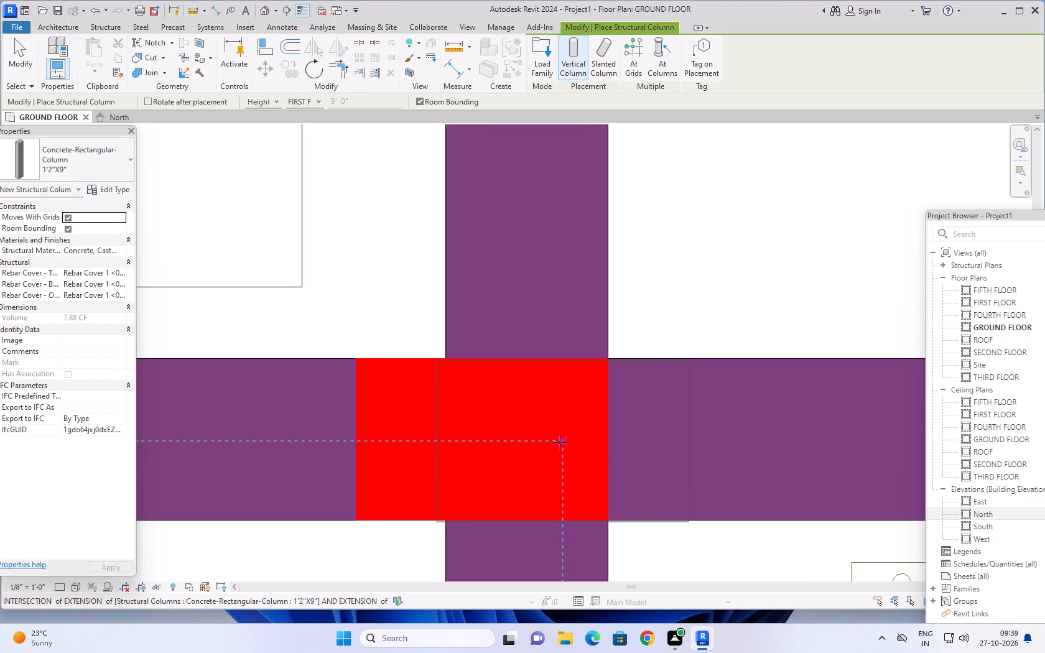
pyautogui.click(558, 442)
# Rotate the column to vertical orientation and place one on the red mark between the lower 4'-6" x 8'-0" BTR and the foyer entrance door.
pyautogui.scroll(-16, 588, 383)
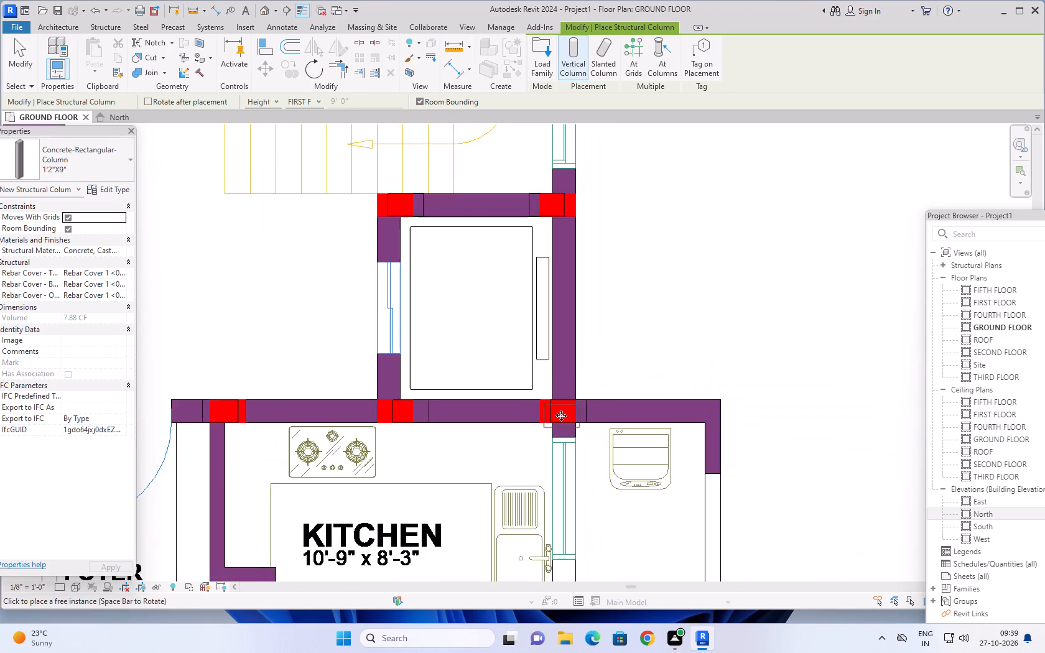
pyautogui.scroll(-3, 561, 415)
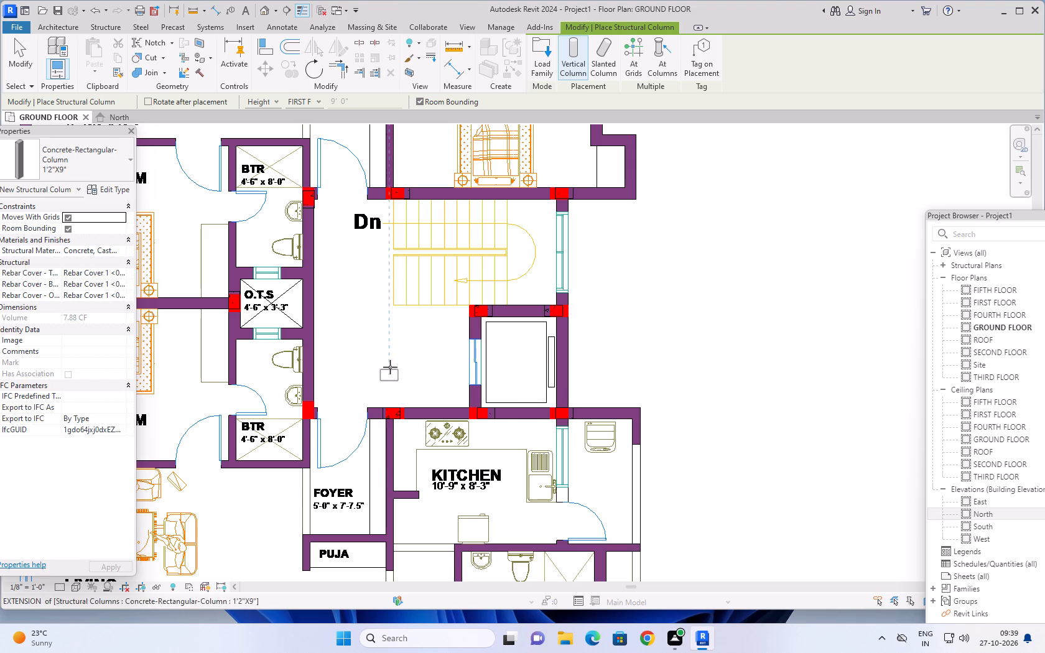
pyautogui.moveTo(391, 367); pyautogui.dragTo(637, 287, button='middle')
pyautogui.scroll(11, 542, 350)
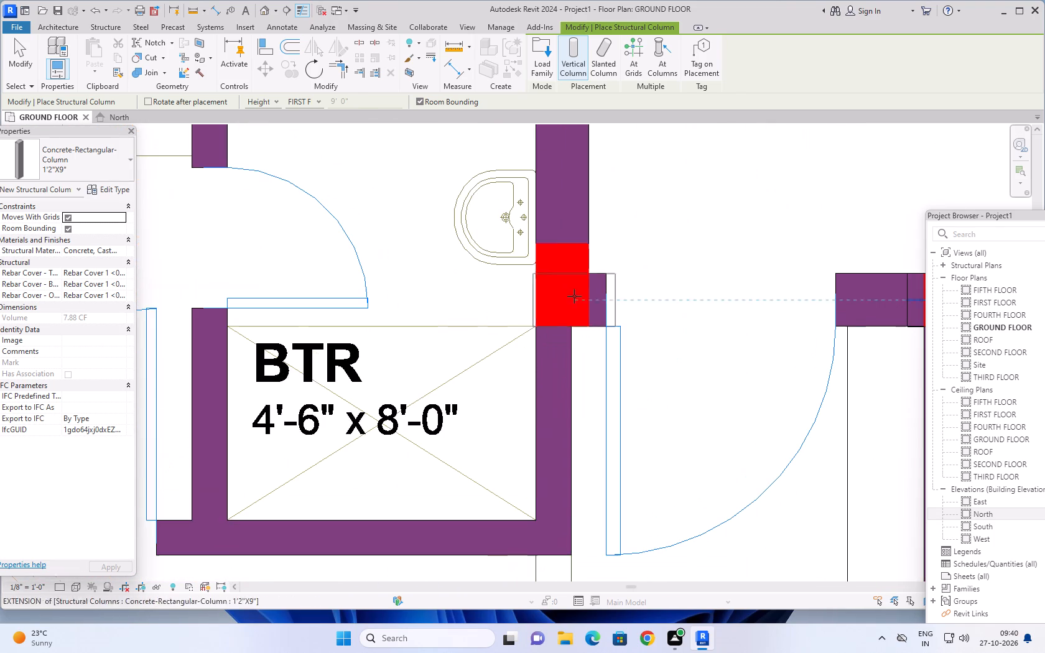
pyautogui.press('space')
pyautogui.click(564, 261)
# Review the whole ground floor plan, checking the red marks in both the upper and lower flats for missing columns.
pyautogui.scroll(-5, 664, 277)
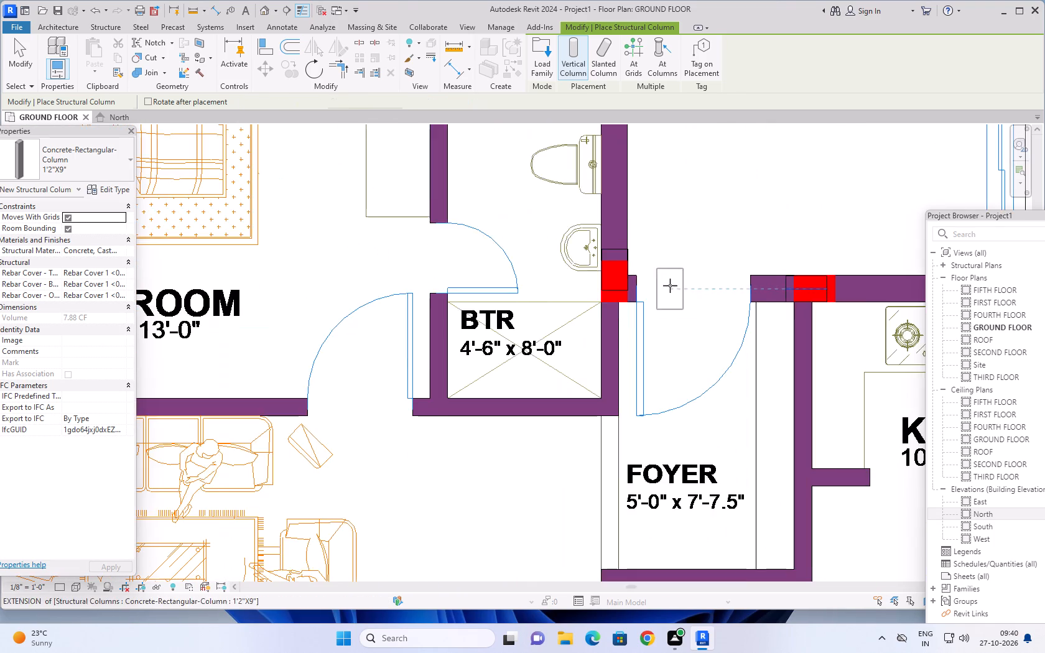
pyautogui.scroll(-9, 670, 285)
pyautogui.moveTo(677, 328); pyautogui.dragTo(514, 267, button='middle')
pyautogui.scroll(-3, 447, 378)
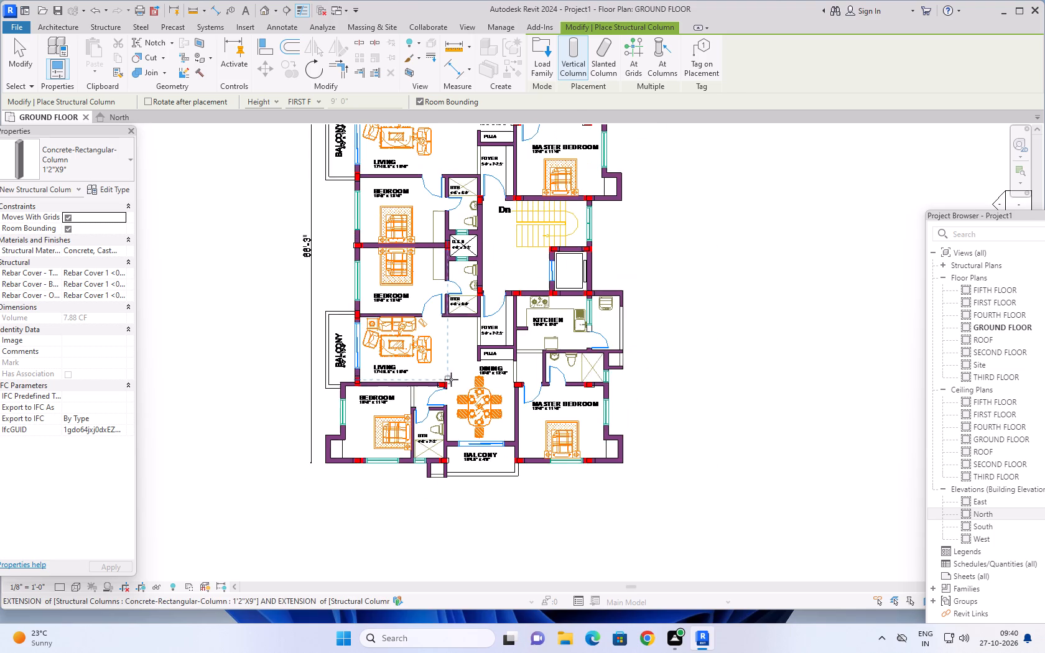
pyautogui.scroll(-3, 510, 381)
pyautogui.scroll(-2, 646, 324)
pyautogui.moveTo(649, 299); pyautogui.dragTo(654, 444, button='middle')
pyautogui.scroll(4, 625, 356)
pyautogui.moveTo(649, 455); pyautogui.dragTo(677, 373, button='middle')
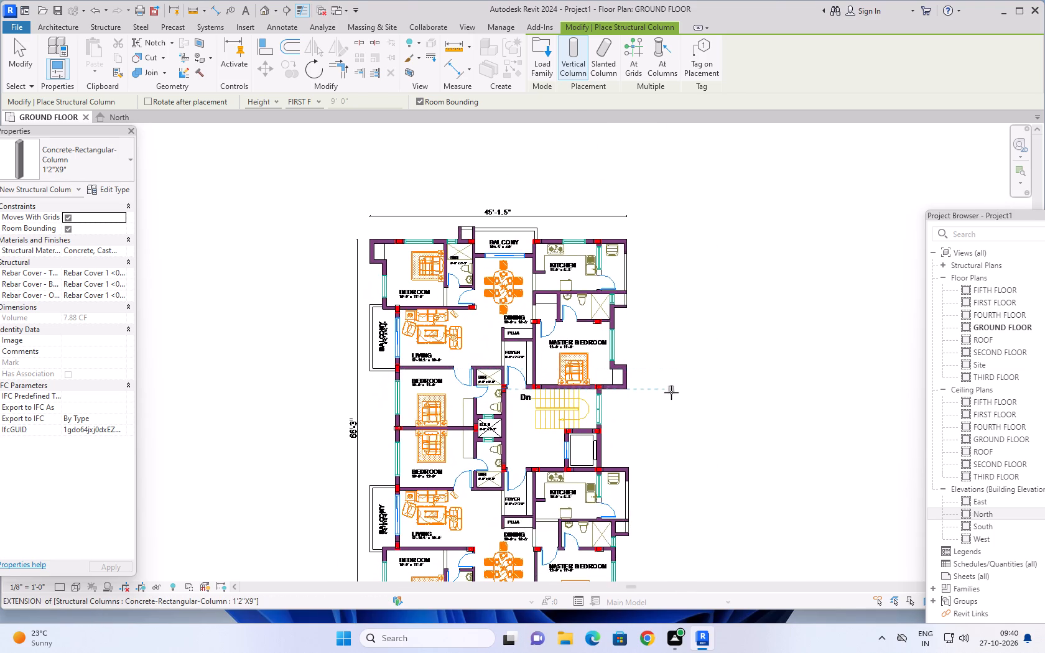
pyautogui.scroll(2, 671, 392)
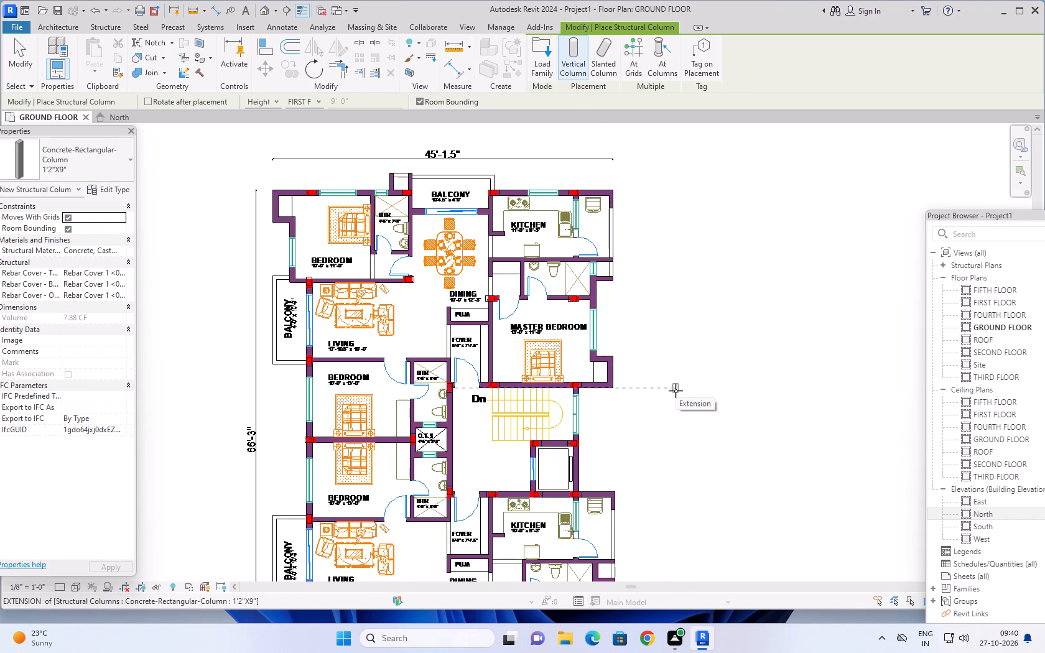
pyautogui.scroll(-1, 676, 400)
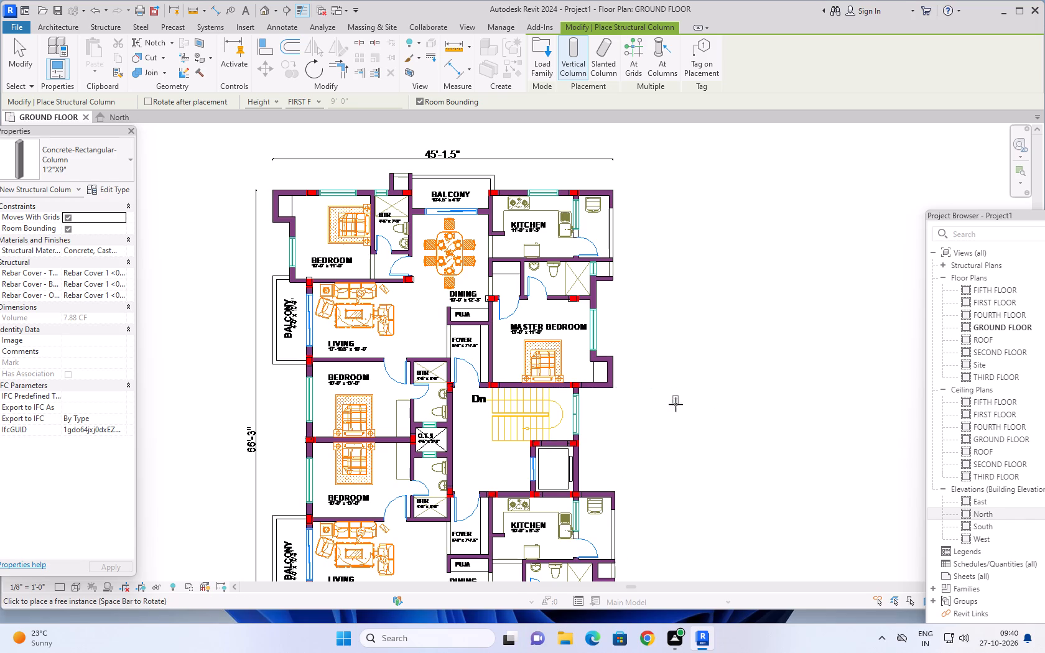
pyautogui.scroll(-2, 676, 404)
pyautogui.scroll(-1, 651, 456)
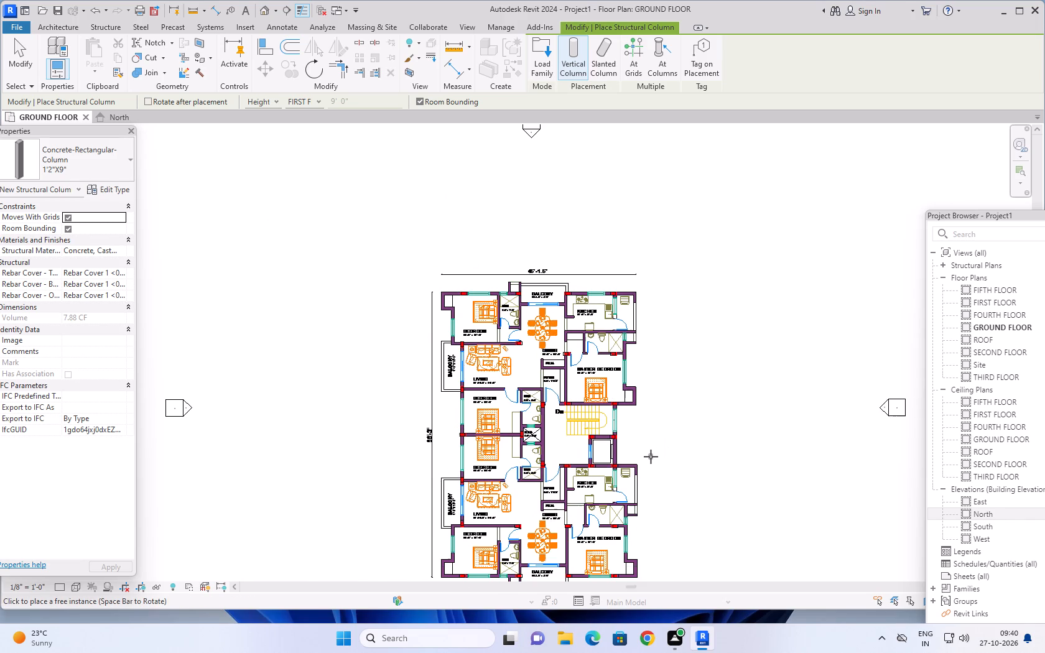
pyautogui.scroll(-2, 650, 456)
pyautogui.moveTo(651, 452); pyautogui.dragTo(678, 360, button='middle')
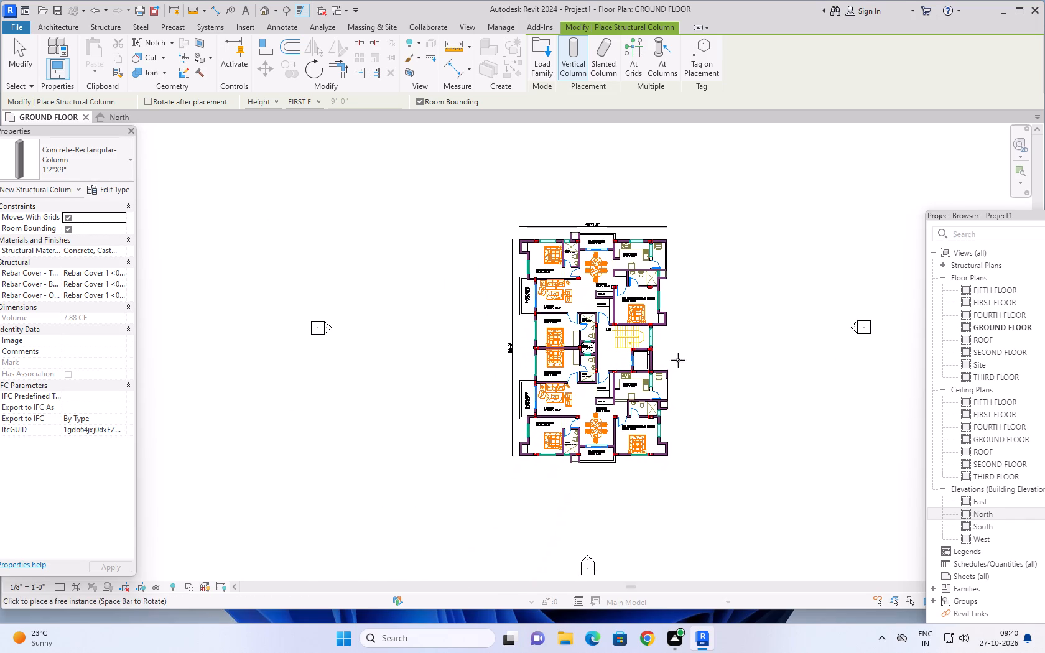
pyautogui.scroll(7, 638, 404)
pyautogui.scroll(2, 662, 458)
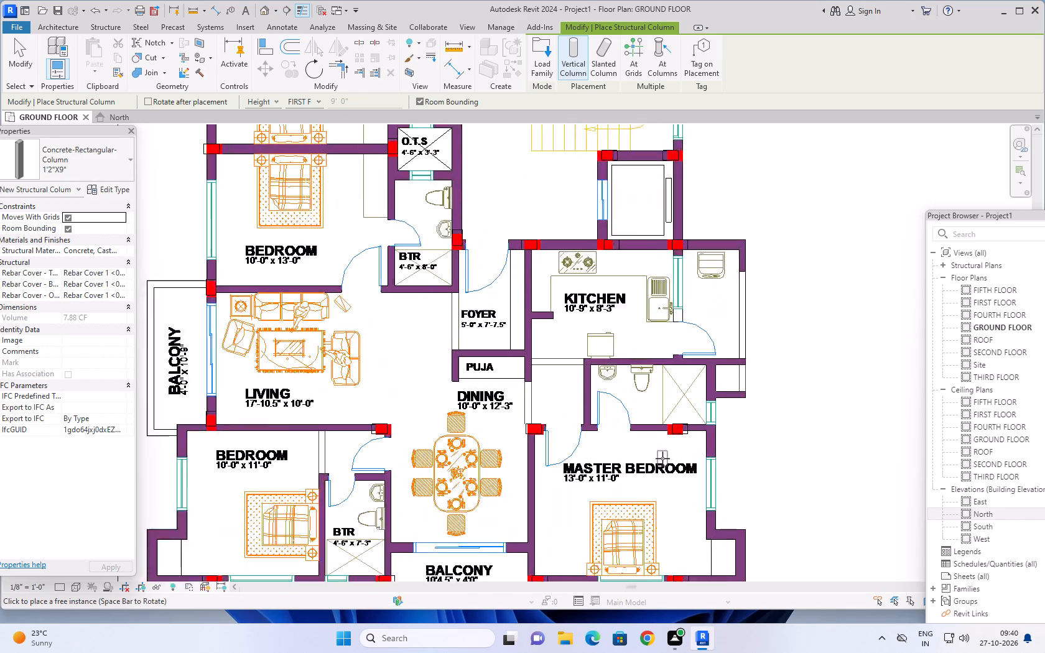
pyautogui.scroll(5, 662, 458)
pyautogui.scroll(-7, 665, 461)
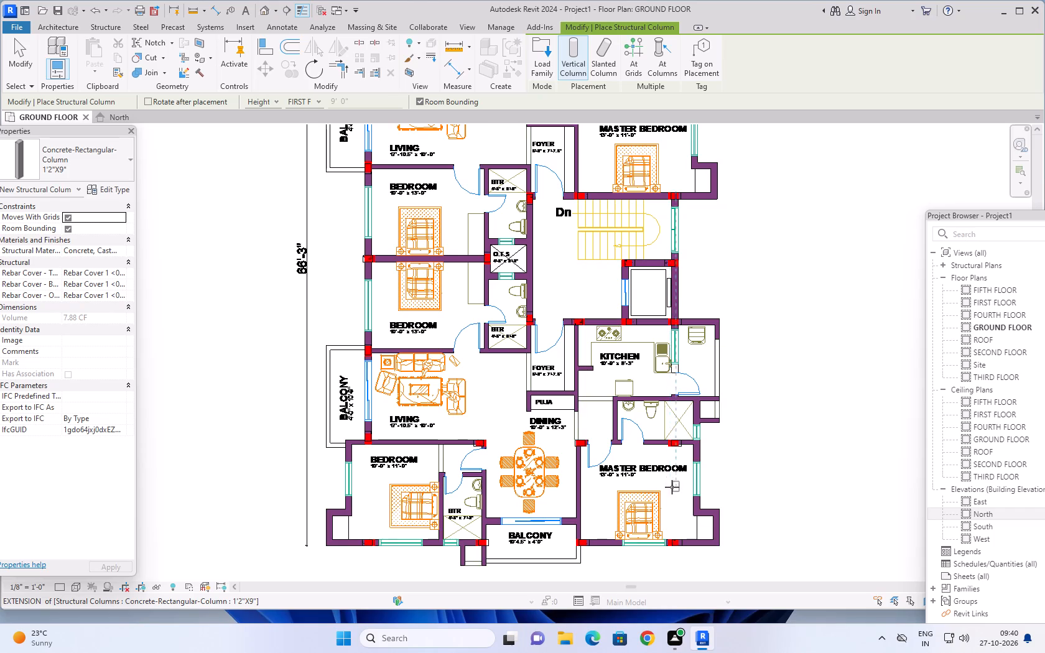
pyautogui.scroll(-2, 672, 493)
pyautogui.scroll(4, 539, 549)
pyautogui.scroll(4, 480, 524)
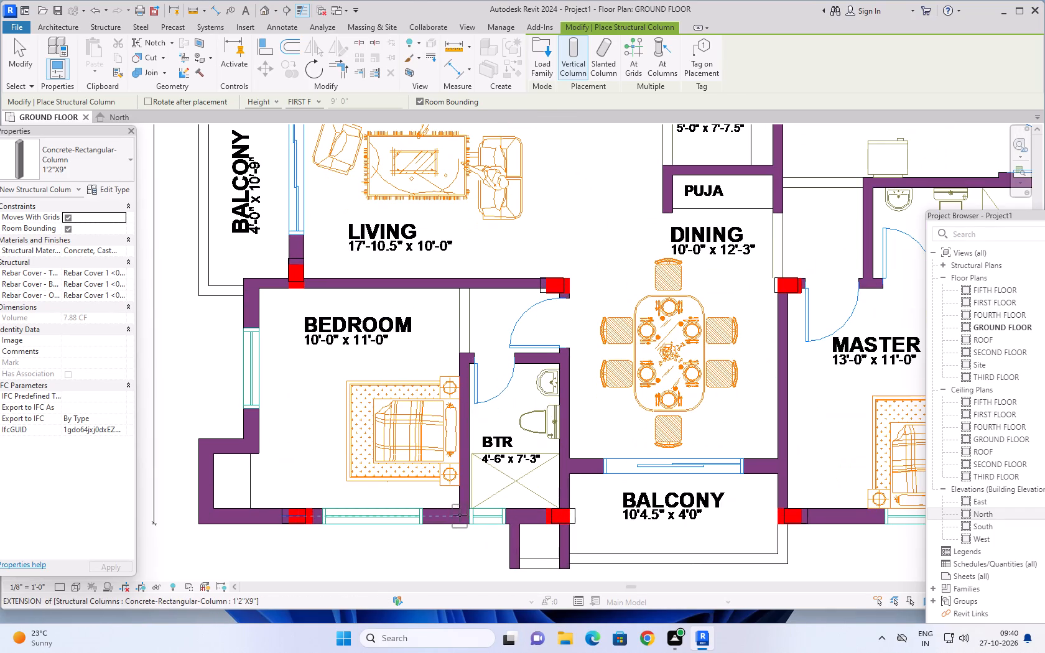
# Check the ground floor plan from the lower balcony up to the upper flat for red marks still missing columns.
pyautogui.scroll(3, 585, 326)
pyautogui.scroll(-3, 585, 326)
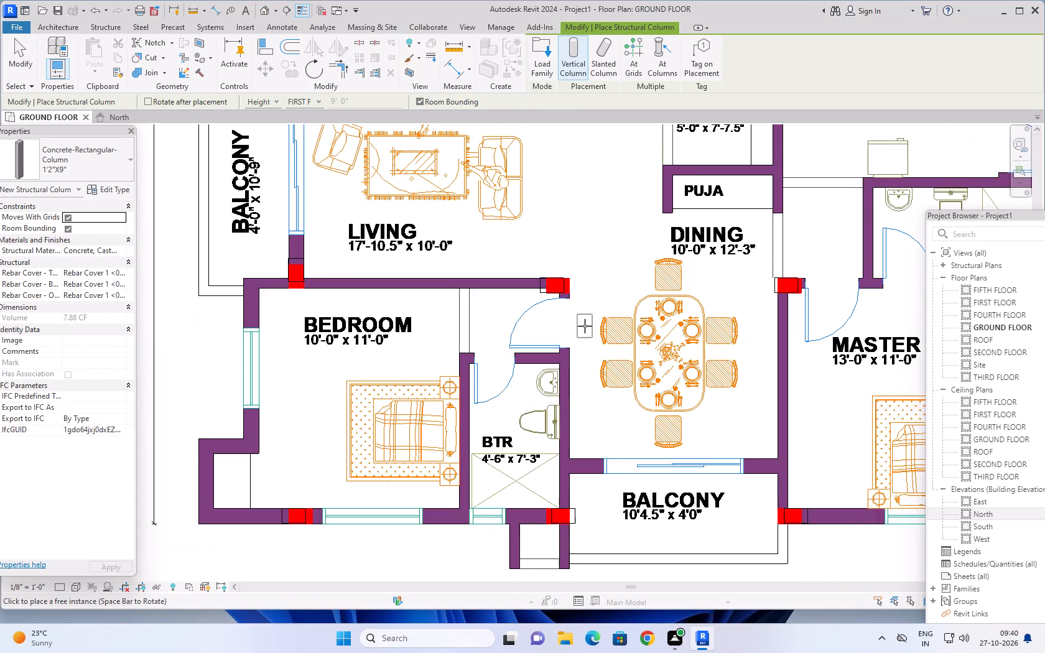
pyautogui.scroll(-10, 585, 326)
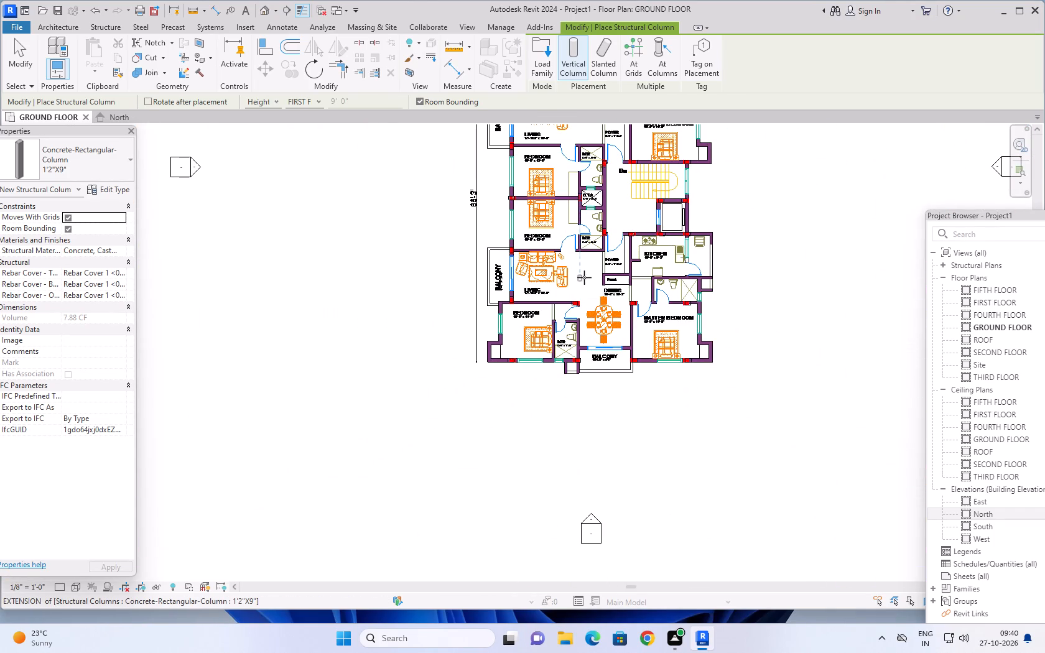
pyautogui.moveTo(584, 277); pyautogui.dragTo(572, 380, button='middle')
pyautogui.scroll(4, 580, 354)
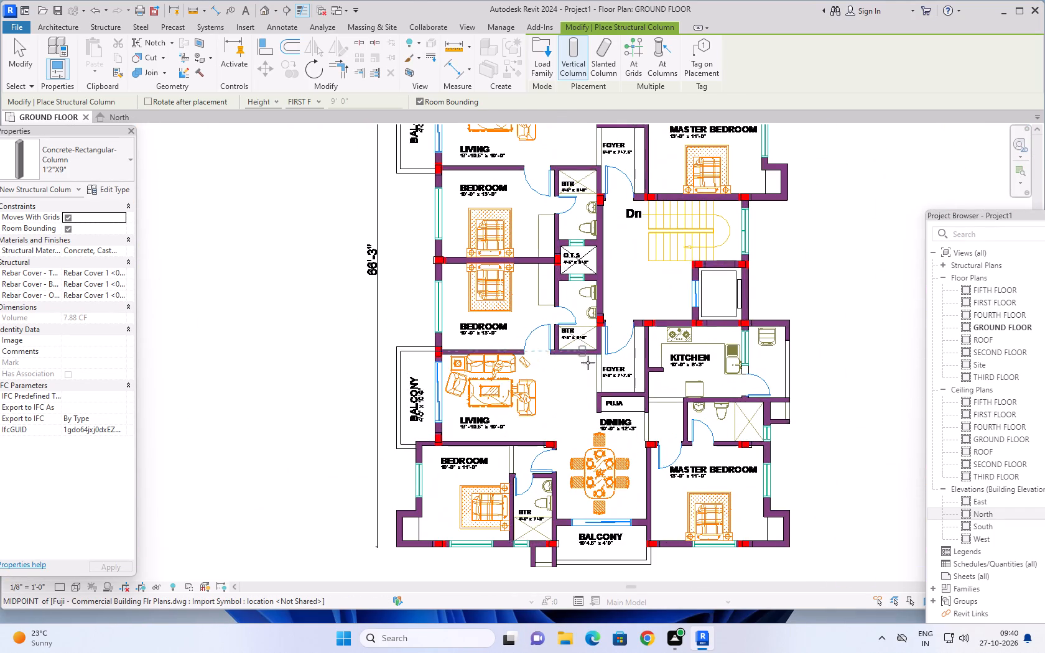
pyautogui.scroll(3, 590, 368)
pyautogui.scroll(-3, 590, 368)
pyautogui.scroll(-3, 616, 322)
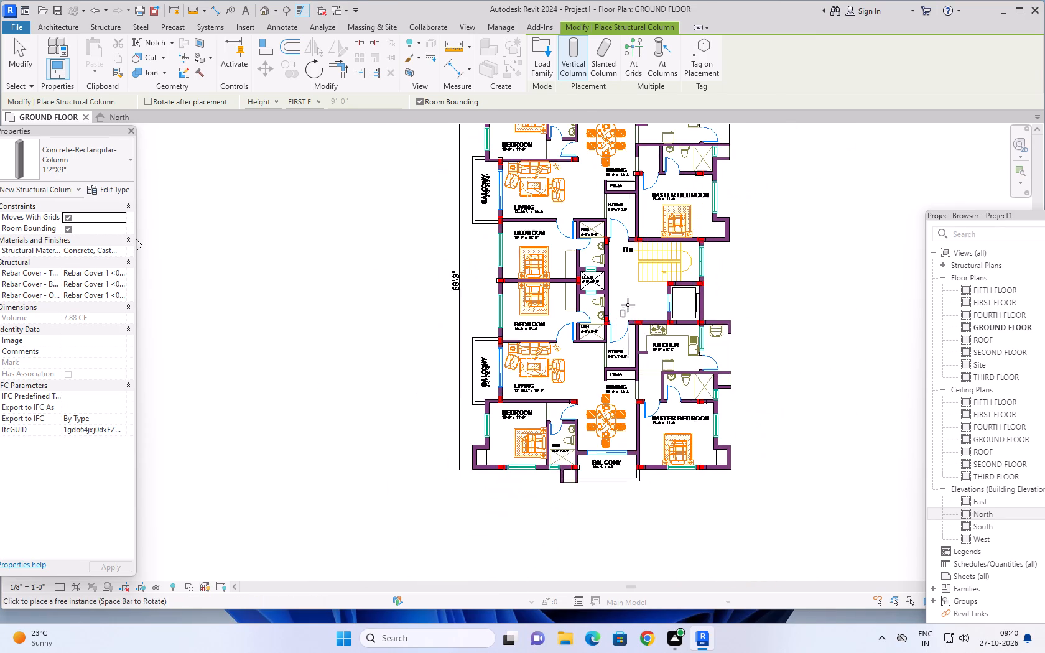
pyautogui.moveTo(629, 303); pyautogui.dragTo(606, 429, button='middle')
pyautogui.scroll(5, 610, 410)
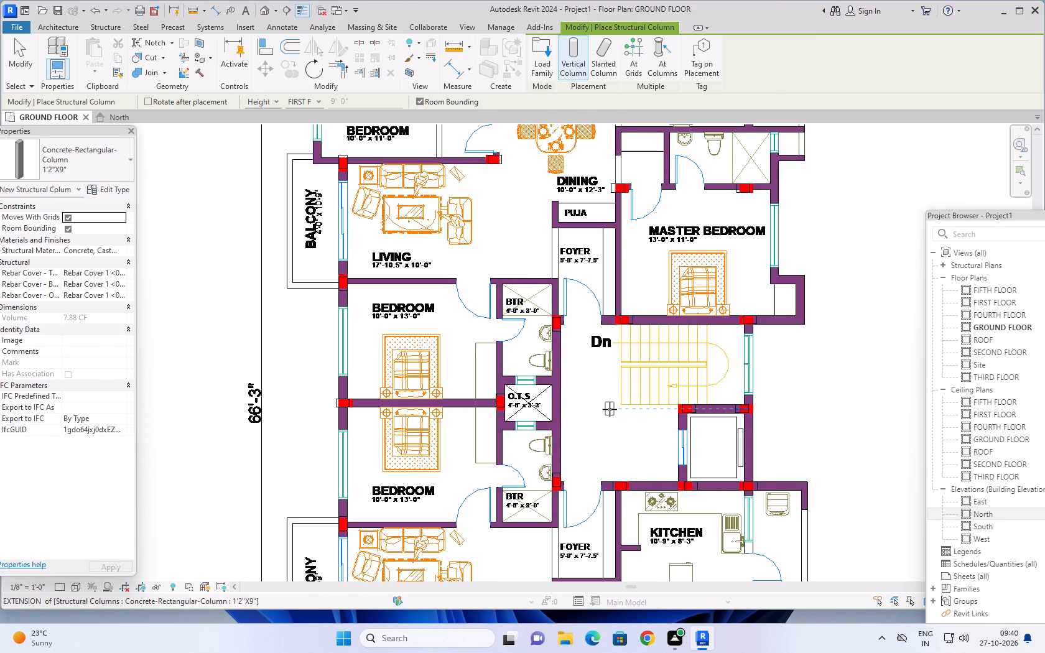
pyautogui.scroll(-5, 610, 409)
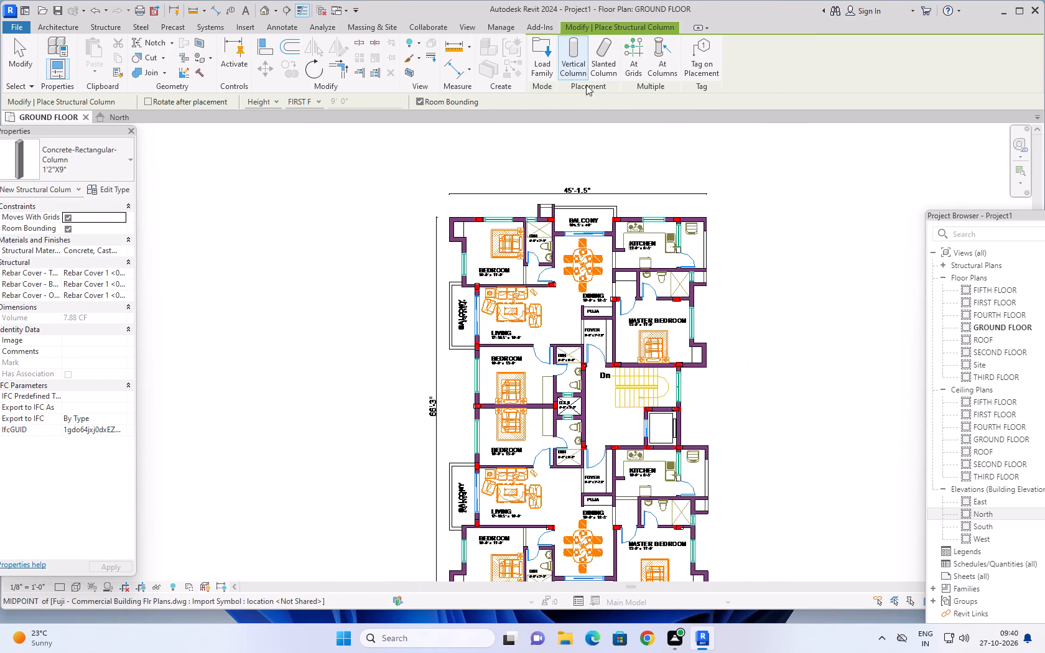
# Align the column on the upper 10'-0" x 11'-0" bedroom's outer wall with the end and outer edges of its red mark.
pyautogui.click(260, 47)
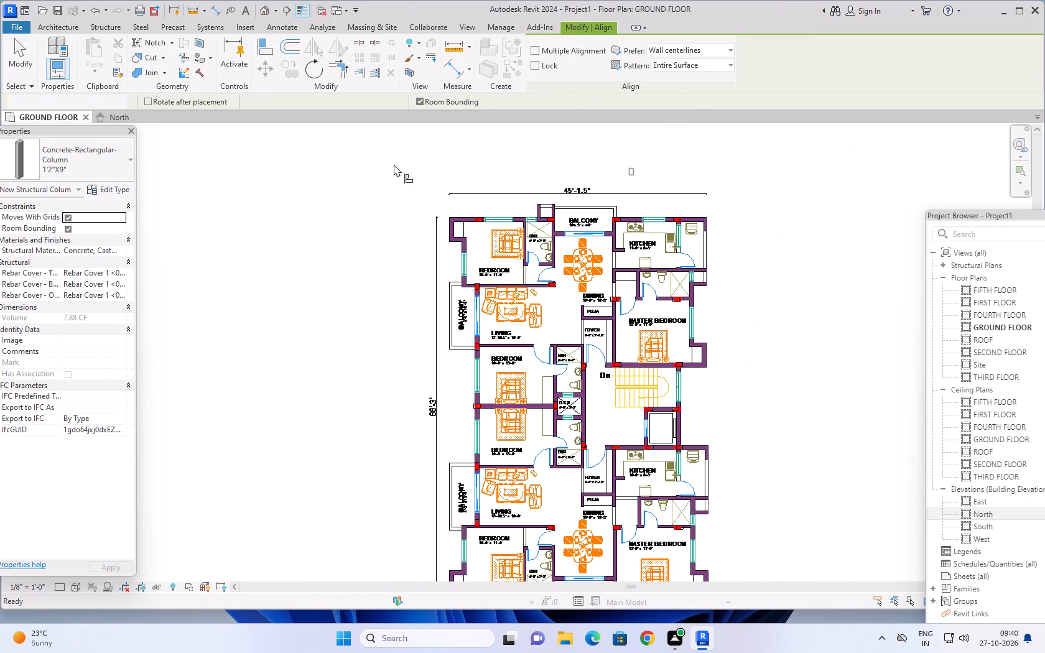
pyautogui.scroll(10, 459, 201)
pyautogui.scroll(11, 481, 220)
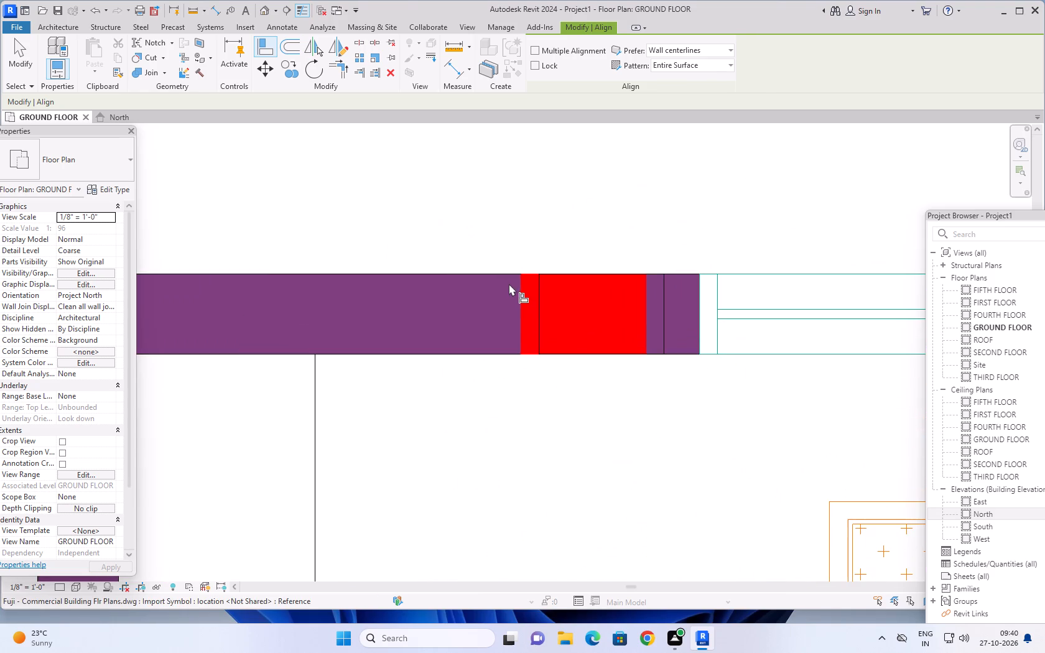
pyautogui.click(520, 302)
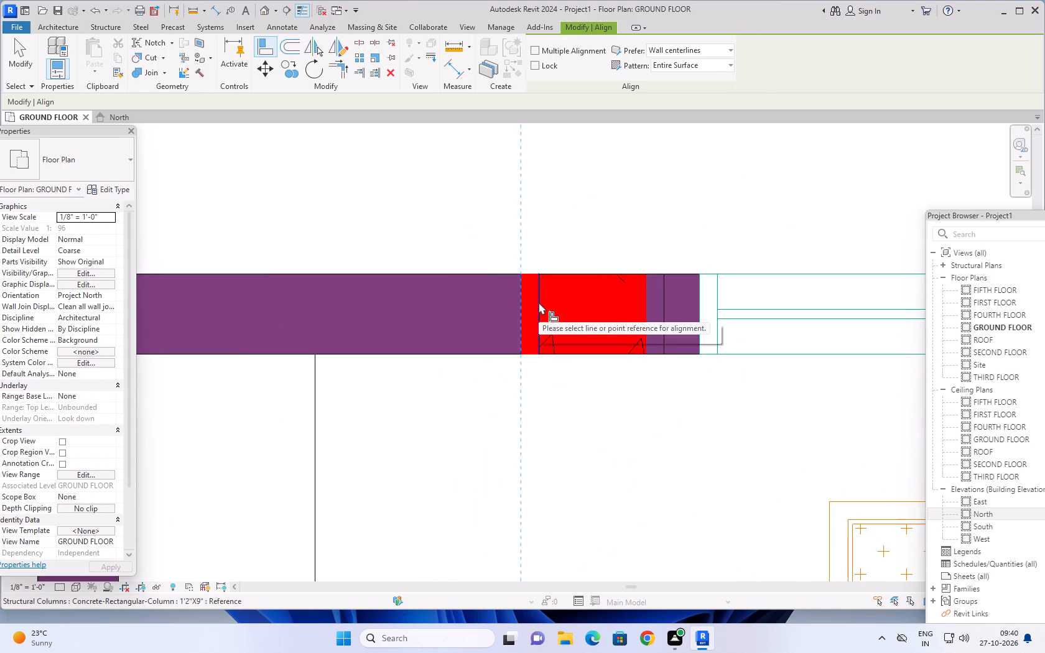
pyautogui.click(539, 302)
pyautogui.scroll(11, 539, 280)
pyautogui.scroll(5, 471, 269)
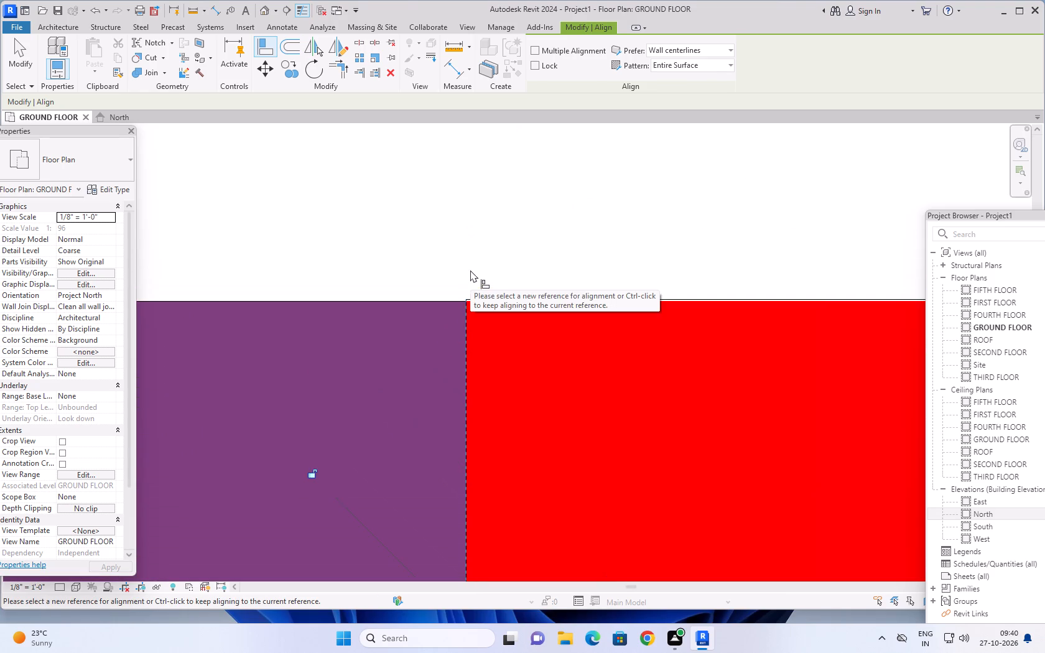
pyautogui.scroll(10, 470, 278)
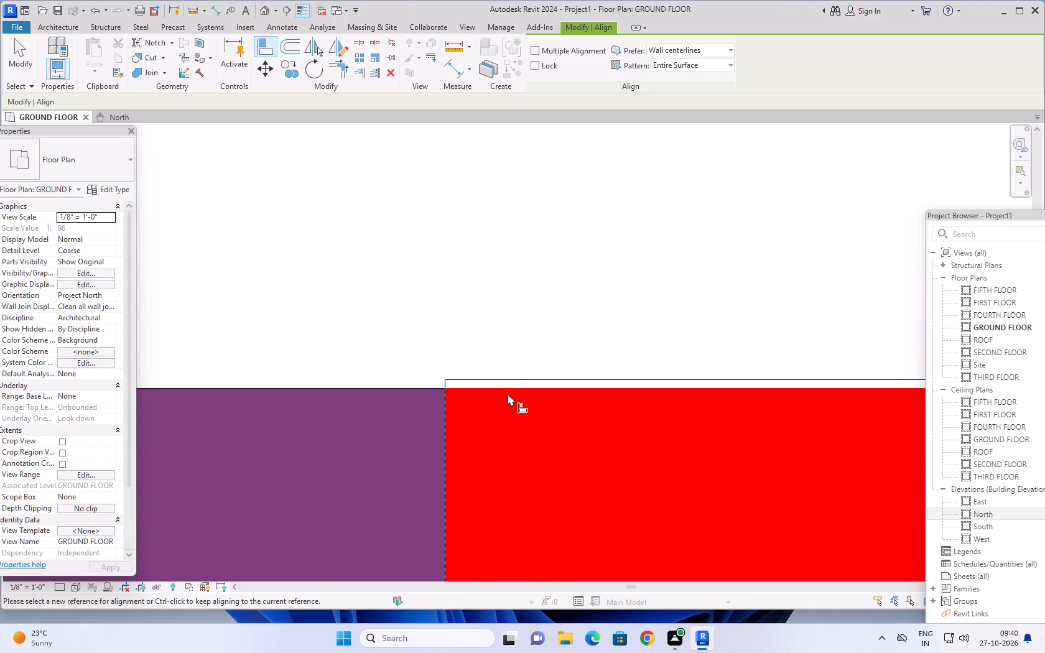
pyautogui.click(510, 390)
pyautogui.click(513, 380)
pyautogui.scroll(-13, 553, 310)
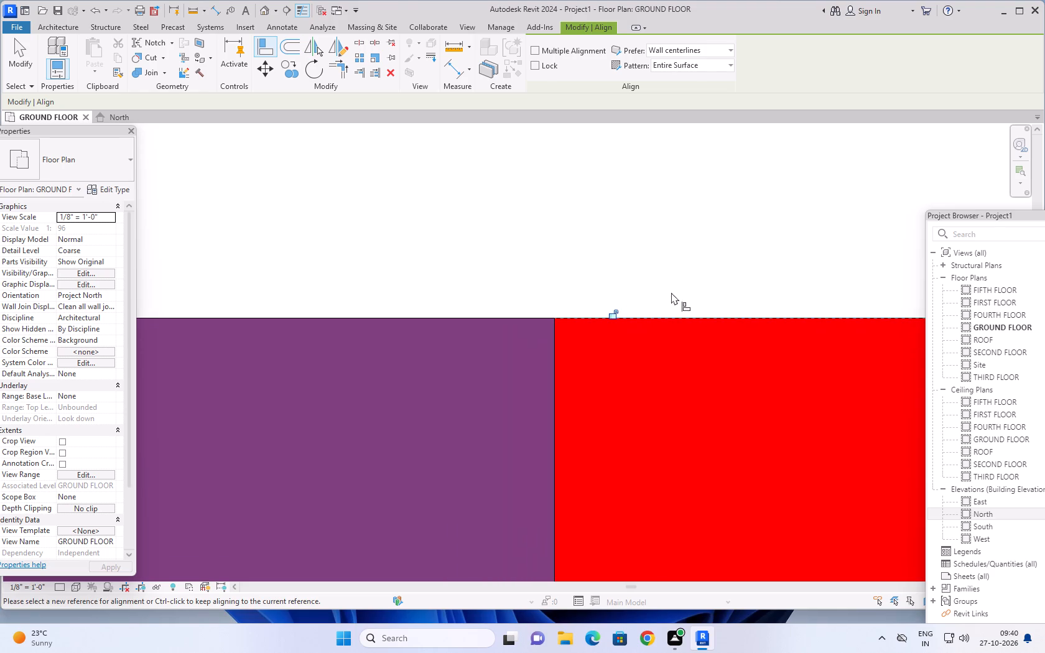
# Align the column where the upper 4'-6" x 7'-3" BTR meets the balcony with the balcony-side and BTR-side edges of its red mark.
pyautogui.scroll(-20, 671, 292)
pyautogui.scroll(-2, 671, 292)
pyautogui.moveTo(704, 352); pyautogui.dragTo(361, 333, button='middle')
pyautogui.scroll(16, 778, 307)
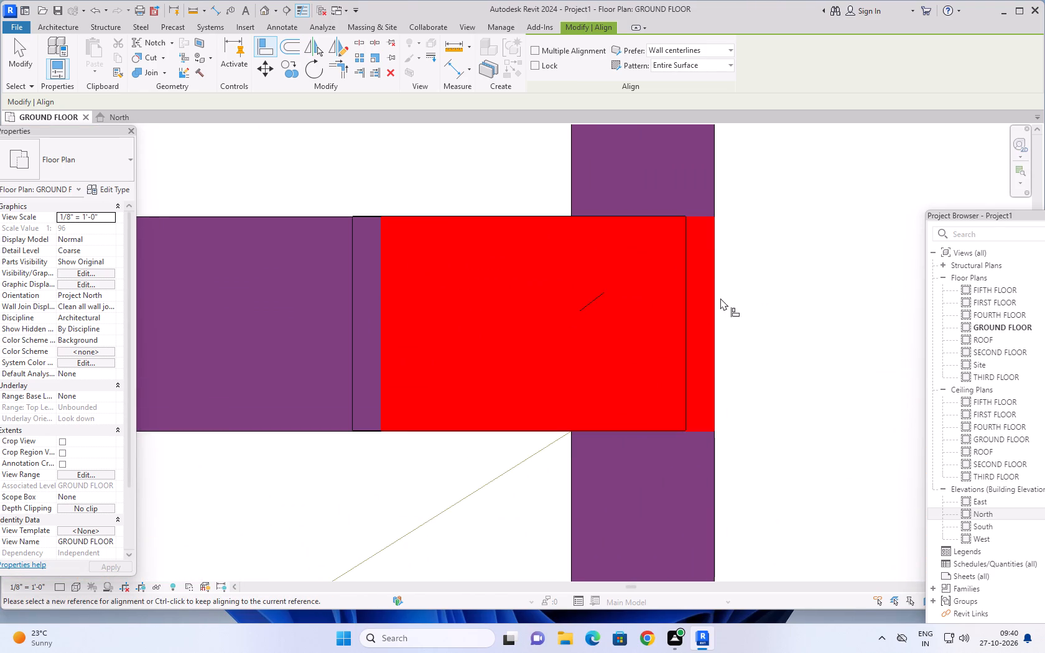
pyautogui.click(717, 300)
pyautogui.click(686, 306)
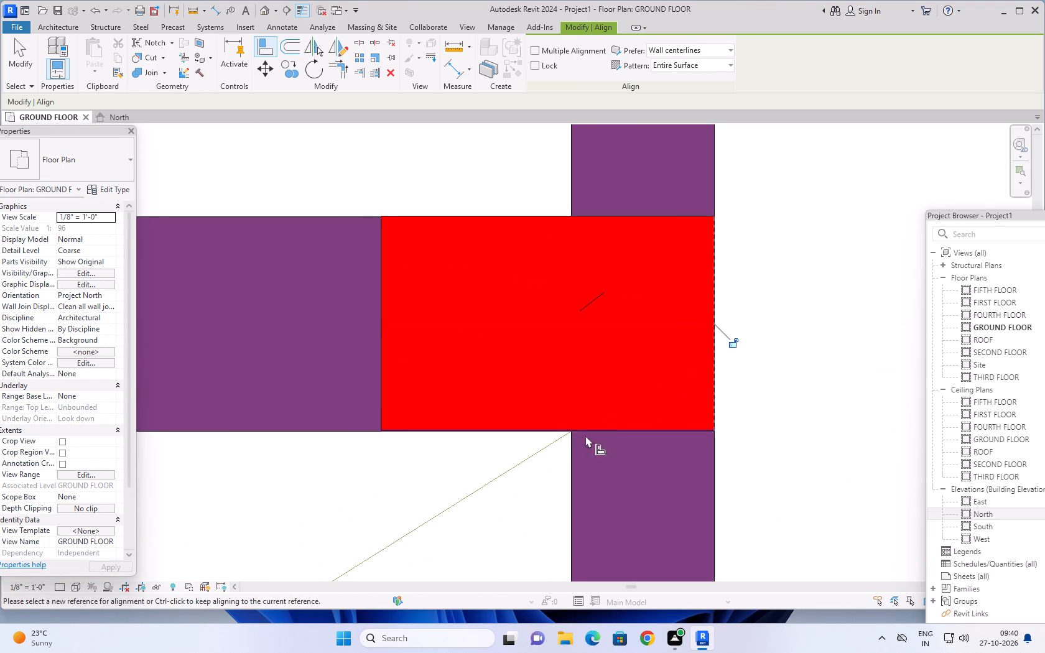
pyautogui.scroll(11, 465, 443)
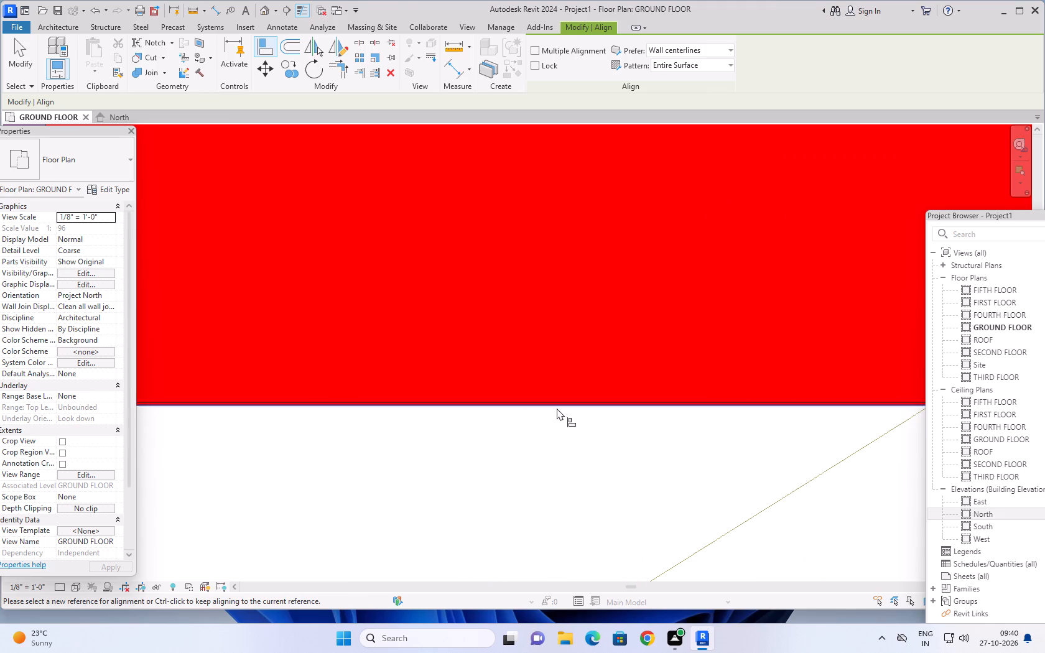
pyautogui.click(557, 408)
pyautogui.click(559, 401)
pyautogui.scroll(-20, 557, 420)
pyautogui.scroll(-1, 557, 420)
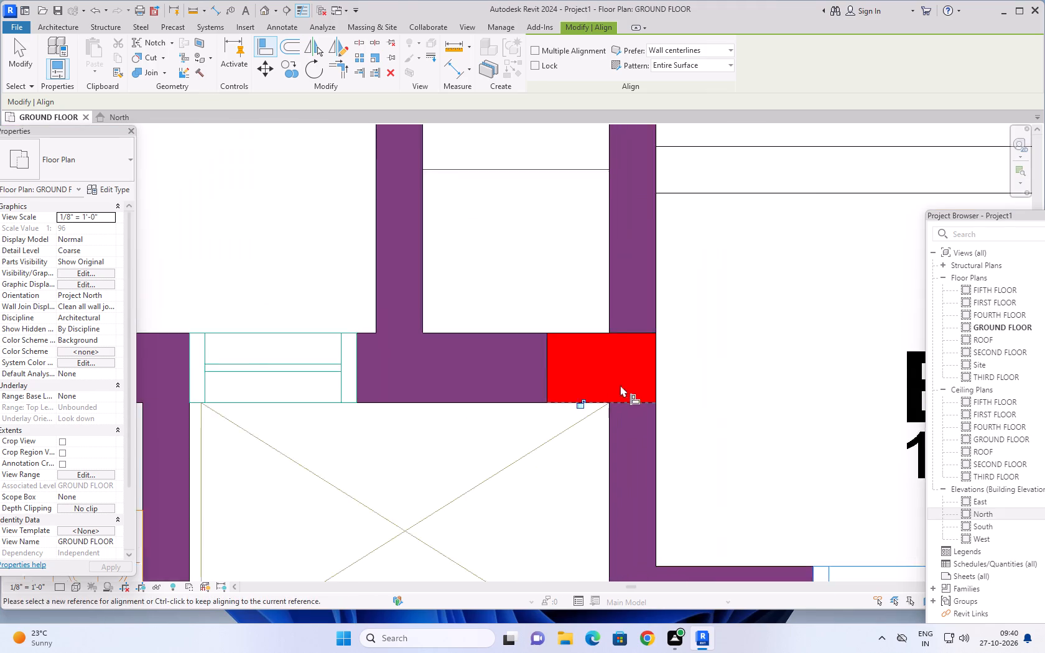
# Align the column at the corner of the upper balcony and kitchen with the balcony-side and outer edges of its red mark.
pyautogui.scroll(-15, 620, 385)
pyautogui.moveTo(679, 382); pyautogui.dragTo(453, 369, button='middle')
pyautogui.scroll(5, 499, 361)
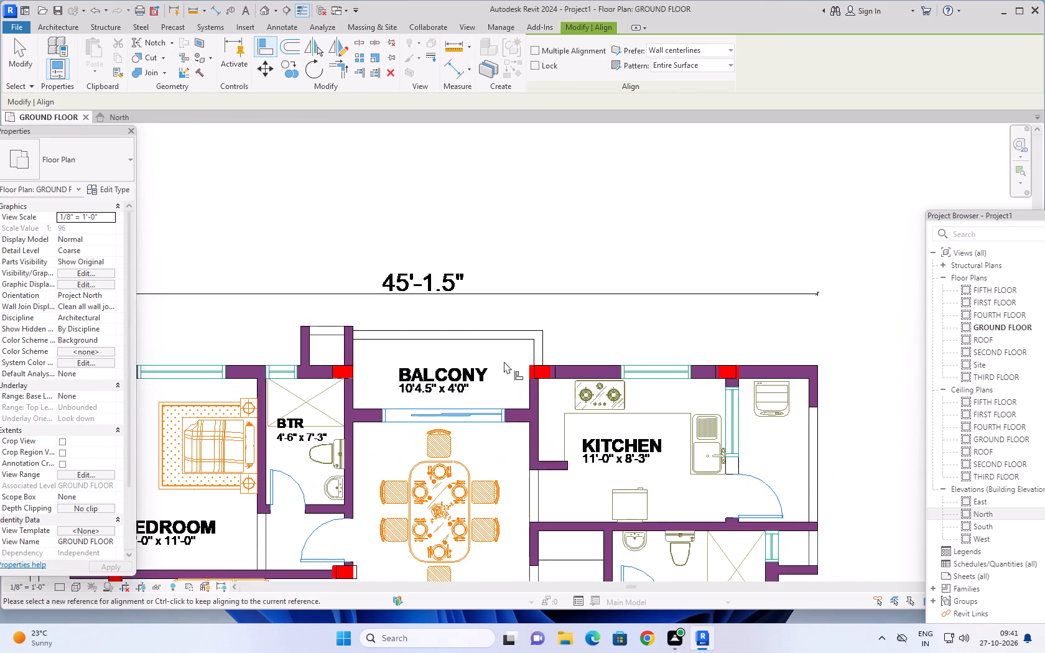
pyautogui.scroll(7, 509, 365)
pyautogui.scroll(-1, 556, 376)
pyautogui.scroll(17, 556, 376)
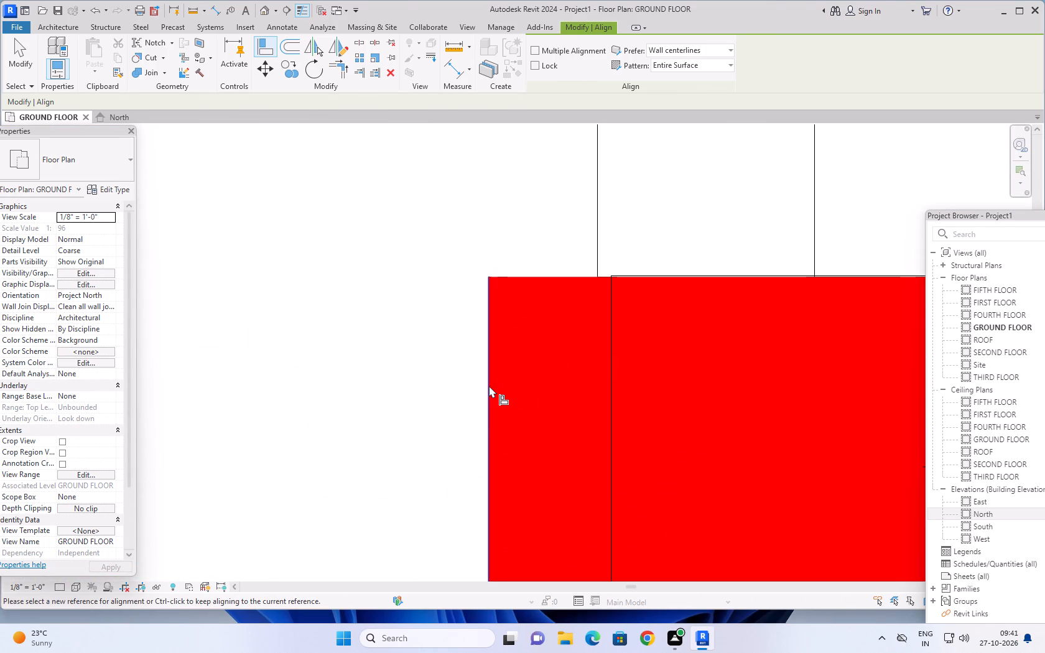
pyautogui.click(486, 386)
pyautogui.click(615, 366)
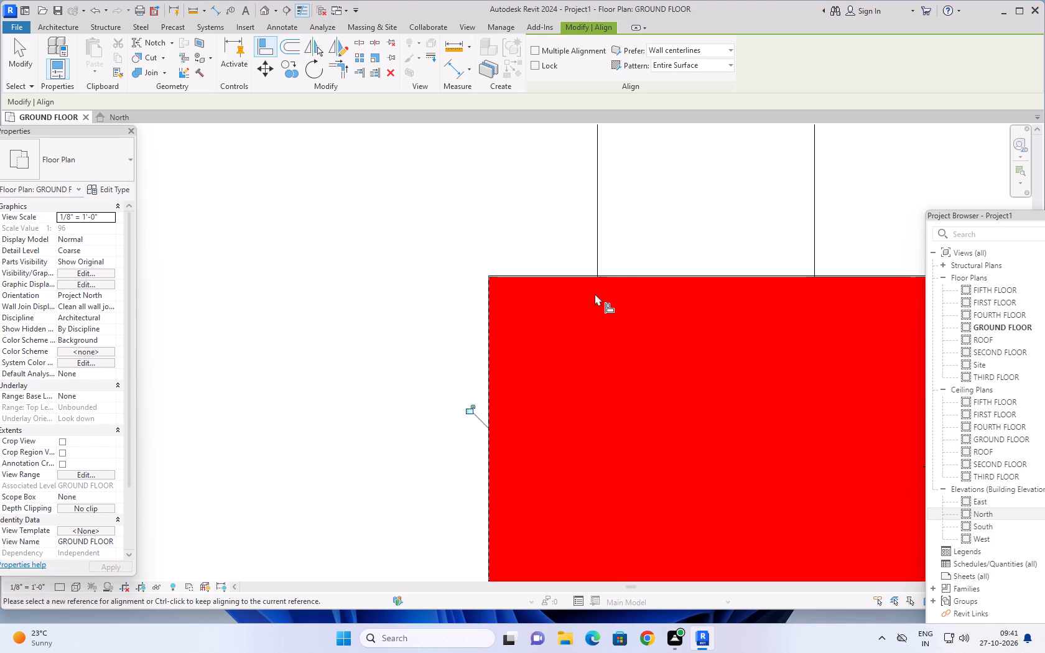
pyautogui.scroll(6, 572, 271)
pyautogui.scroll(9, 473, 289)
pyautogui.click(480, 282)
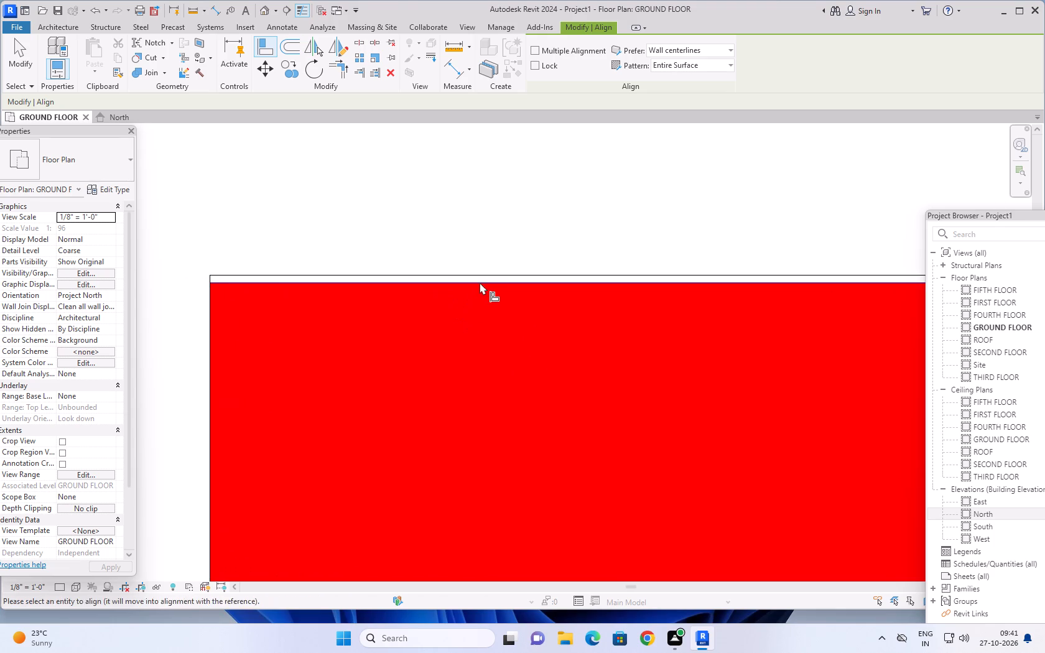
pyautogui.click(489, 271)
pyautogui.click(489, 272)
pyautogui.click(488, 284)
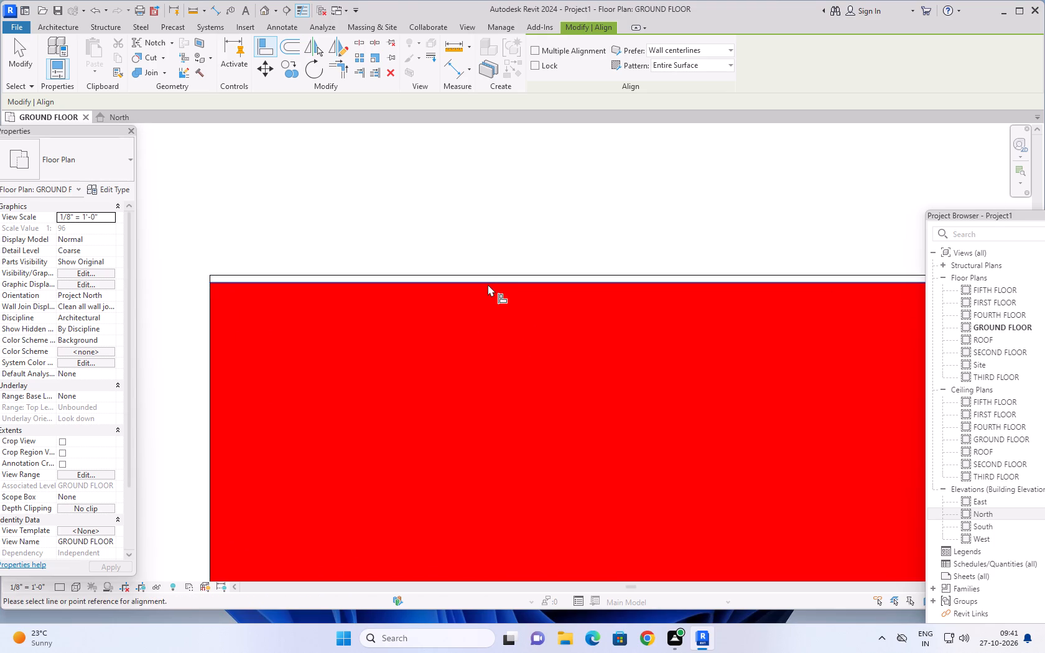
pyautogui.click(488, 284)
pyautogui.click(492, 277)
pyautogui.scroll(-11, 488, 314)
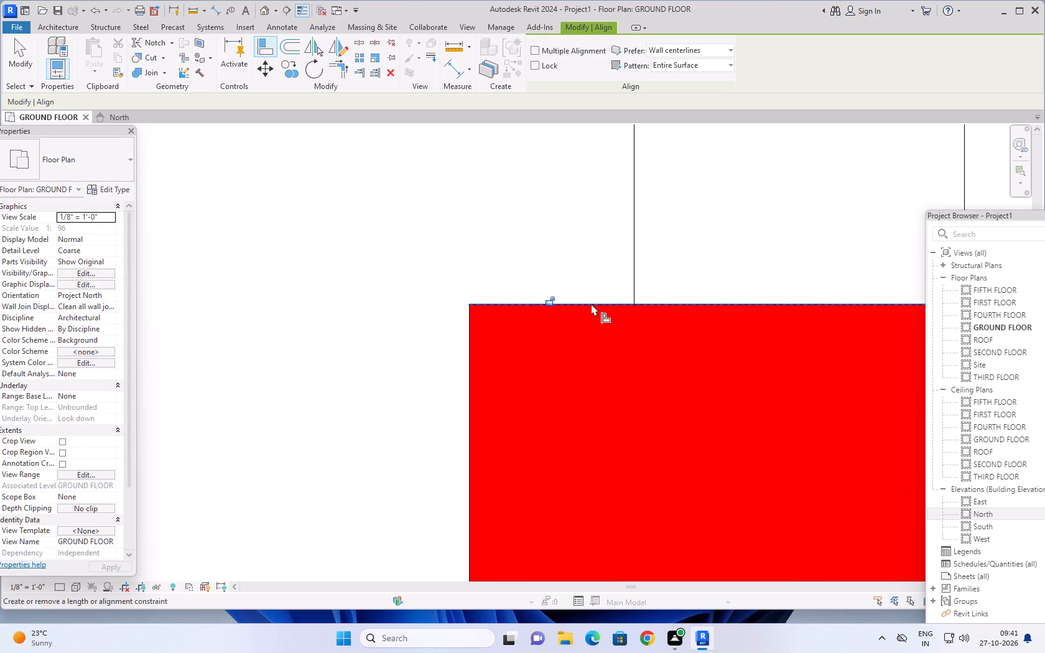
# Align the column where the upper kitchen's outer wall meets the utility partition with the utility-side and inner edges of its red mark.
pyautogui.scroll(-20, 591, 303)
pyautogui.scroll(-4, 591, 303)
pyautogui.moveTo(672, 353); pyautogui.dragTo(429, 278, button='middle')
pyautogui.scroll(-1, 667, 351)
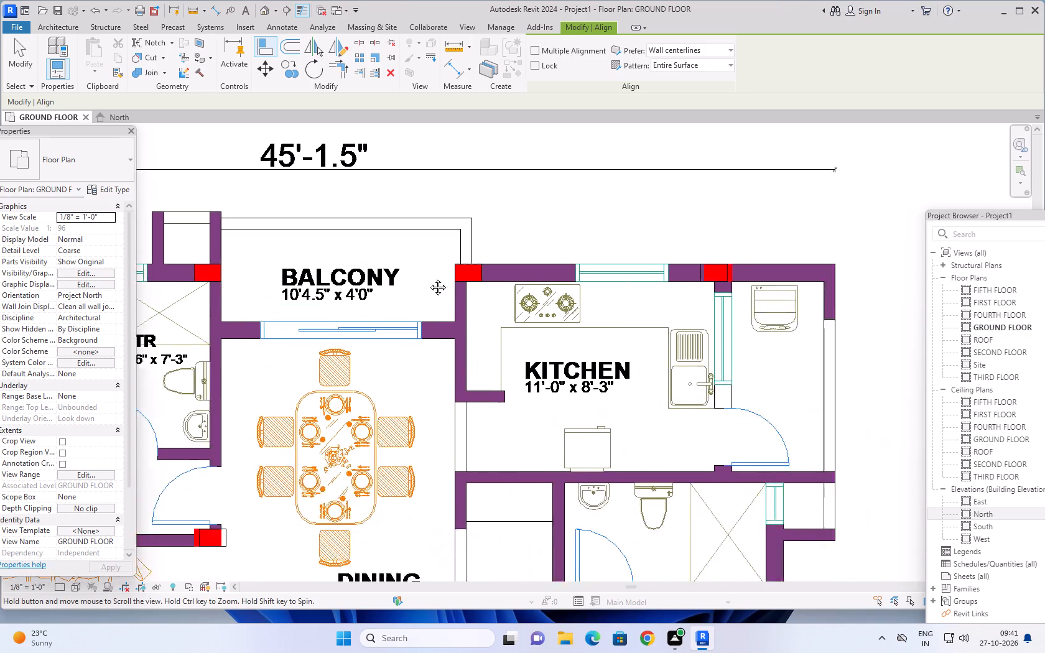
pyautogui.moveTo(429, 278); pyautogui.dragTo(369, 276, button='middle')
pyautogui.scroll(14, 598, 261)
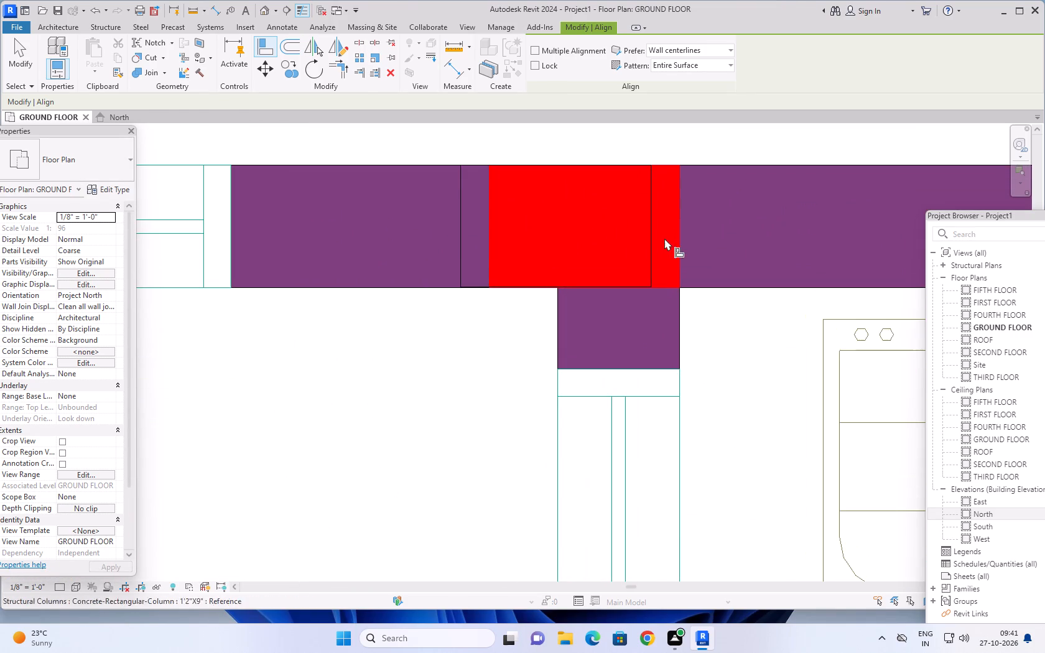
pyautogui.click(680, 218)
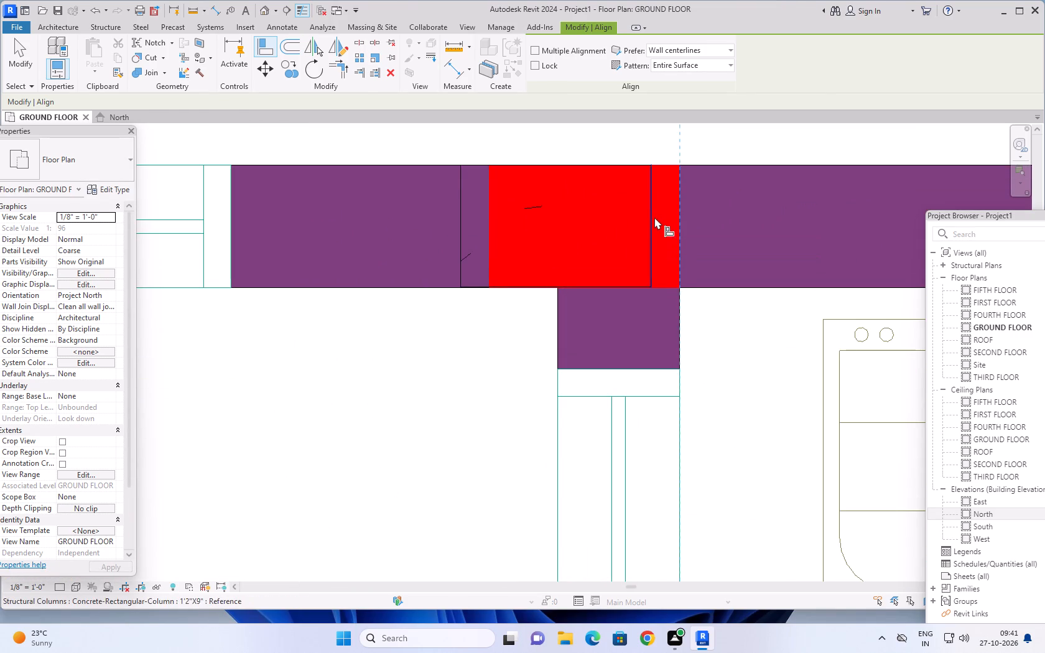
pyautogui.click(654, 218)
pyautogui.scroll(-2, 641, 200)
pyautogui.scroll(7, 557, 259)
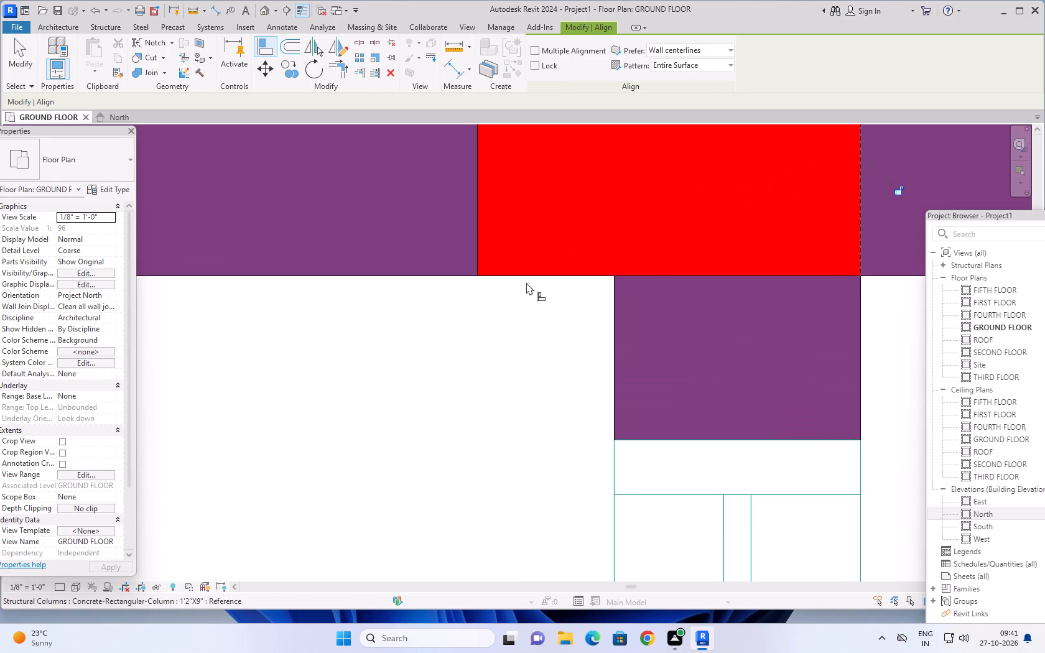
pyautogui.scroll(6, 526, 282)
pyautogui.scroll(6, 342, 228)
pyautogui.scroll(5, 630, 356)
pyautogui.scroll(5, 536, 301)
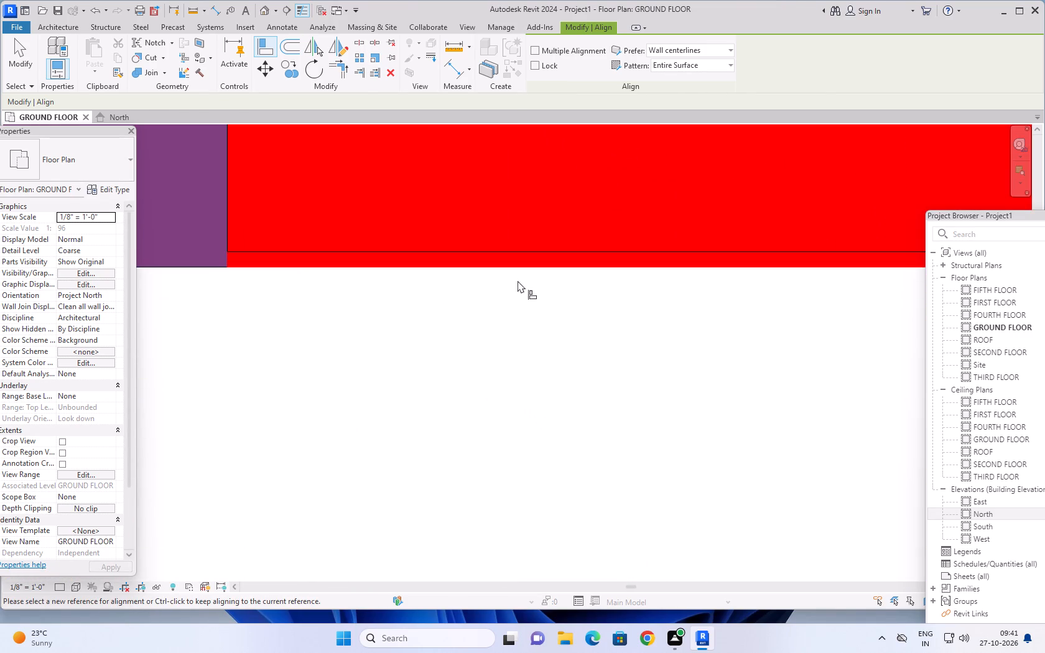
pyautogui.click(517, 268)
pyautogui.click(522, 249)
pyautogui.scroll(-8, 518, 321)
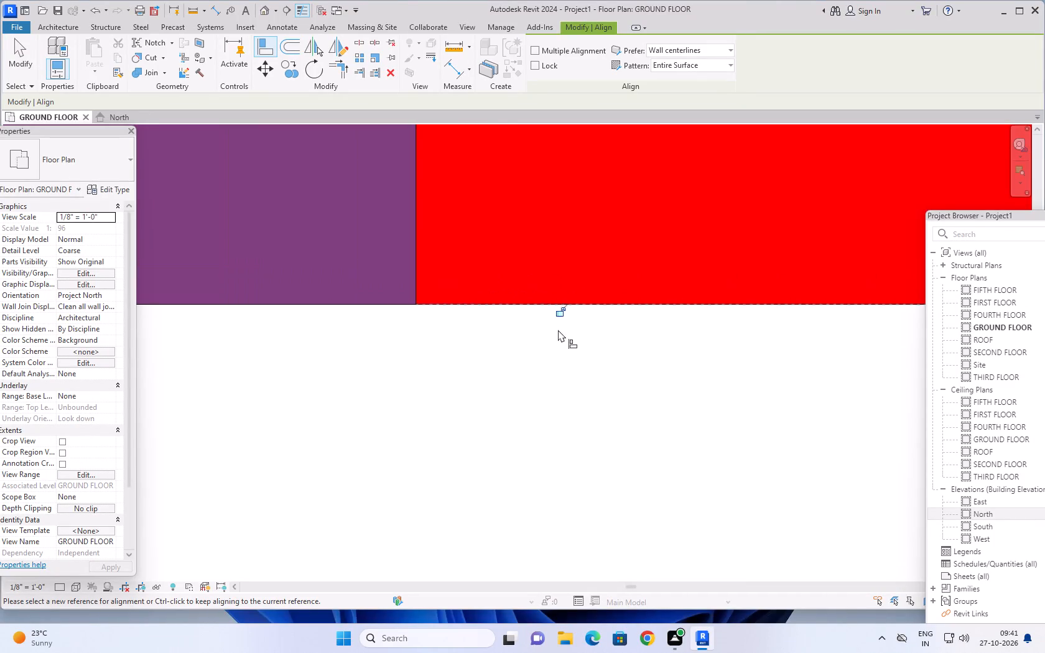
# Align the column between the upper master bedroom and its attached bathroom with the outer-wall-side and bedroom-side edges of its red mark.
pyautogui.scroll(-20, 558, 330)
pyautogui.scroll(-13, 558, 330)
pyautogui.scroll(-2, 619, 350)
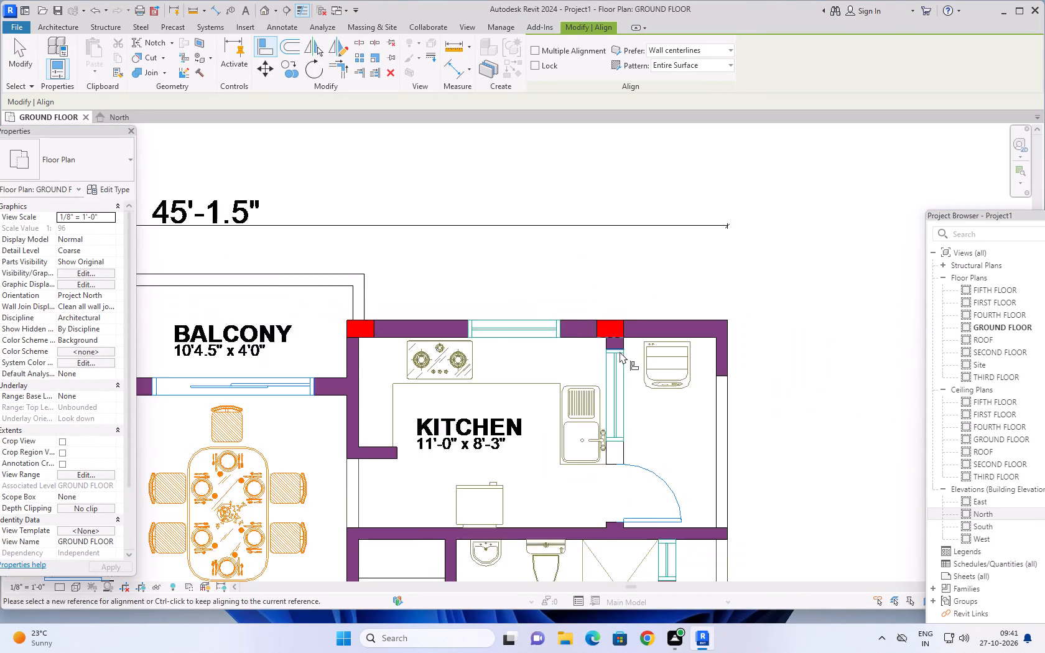
pyautogui.scroll(-2, 620, 351)
pyautogui.moveTo(635, 379); pyautogui.dragTo(741, 223, button='middle')
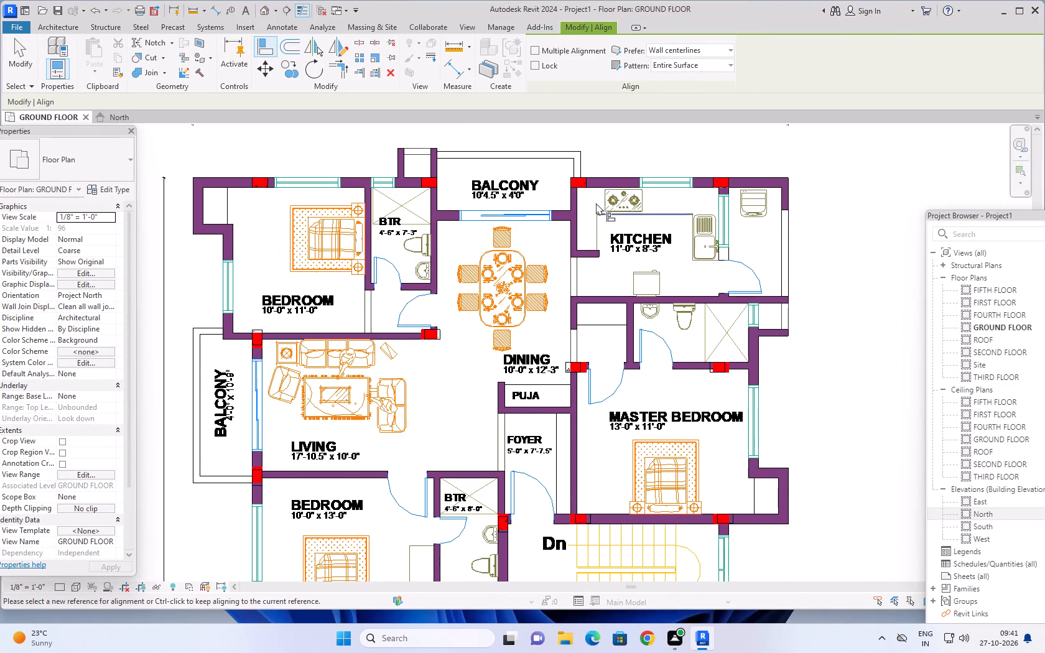
pyautogui.scroll(5, 544, 181)
pyautogui.scroll(14, 611, 191)
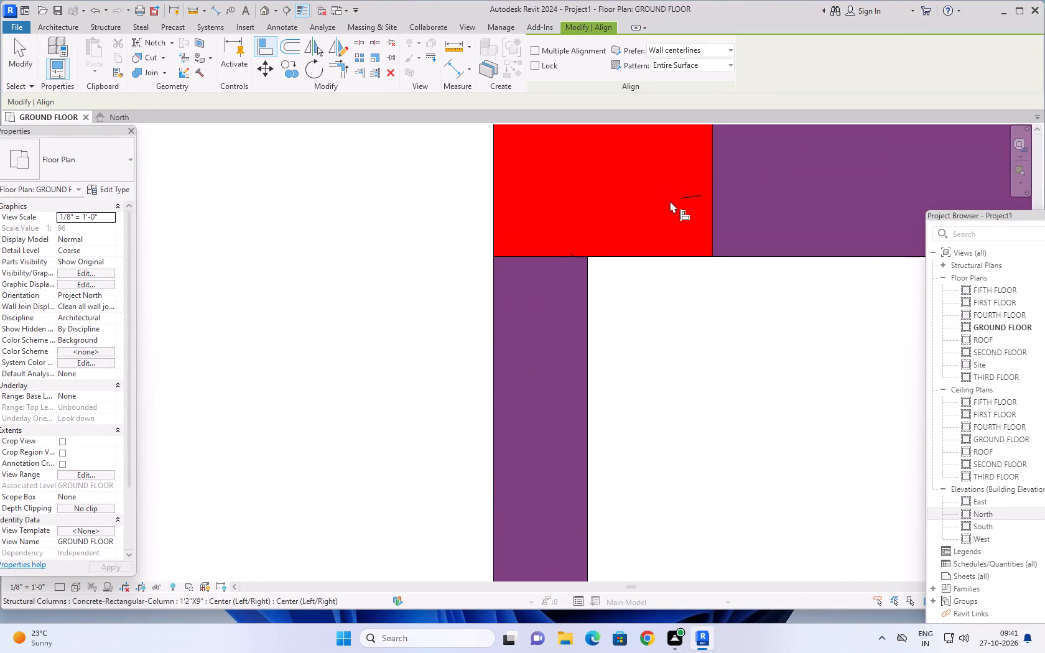
pyautogui.scroll(-16, 669, 274)
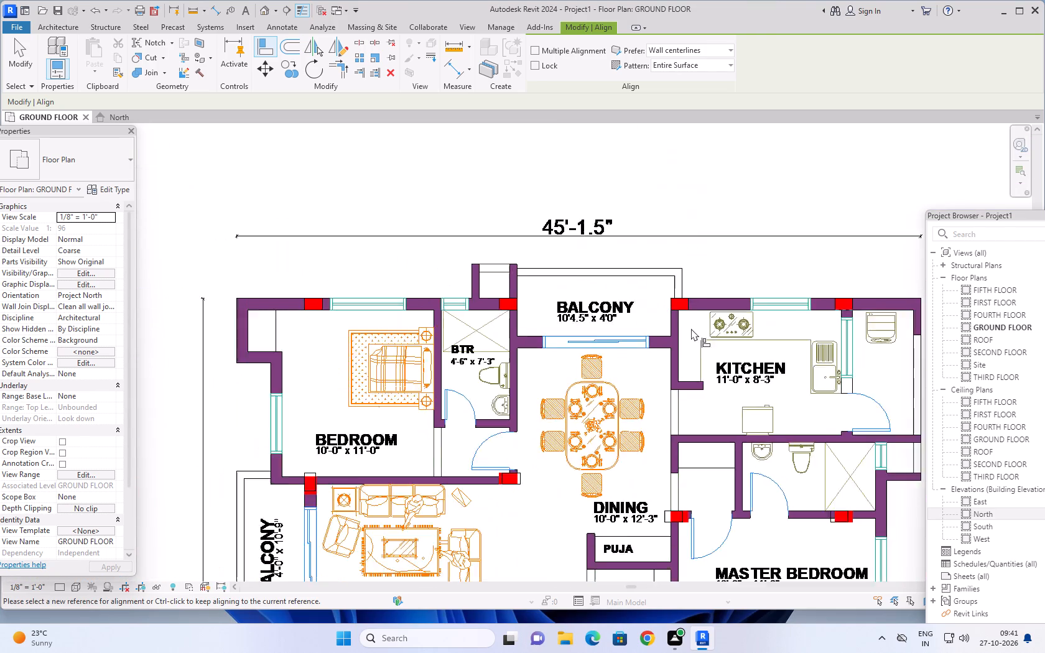
pyautogui.scroll(-9, 691, 328)
pyautogui.moveTo(694, 335); pyautogui.dragTo(608, 220, button='middle')
pyautogui.scroll(5, 666, 290)
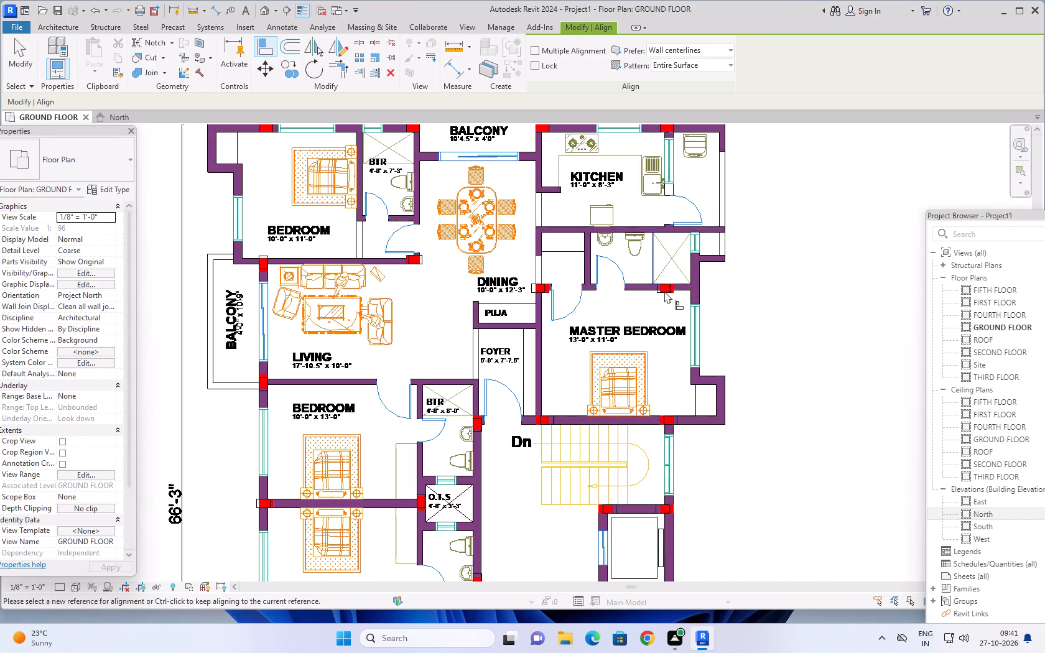
pyautogui.scroll(7, 689, 284)
pyautogui.scroll(13, 638, 290)
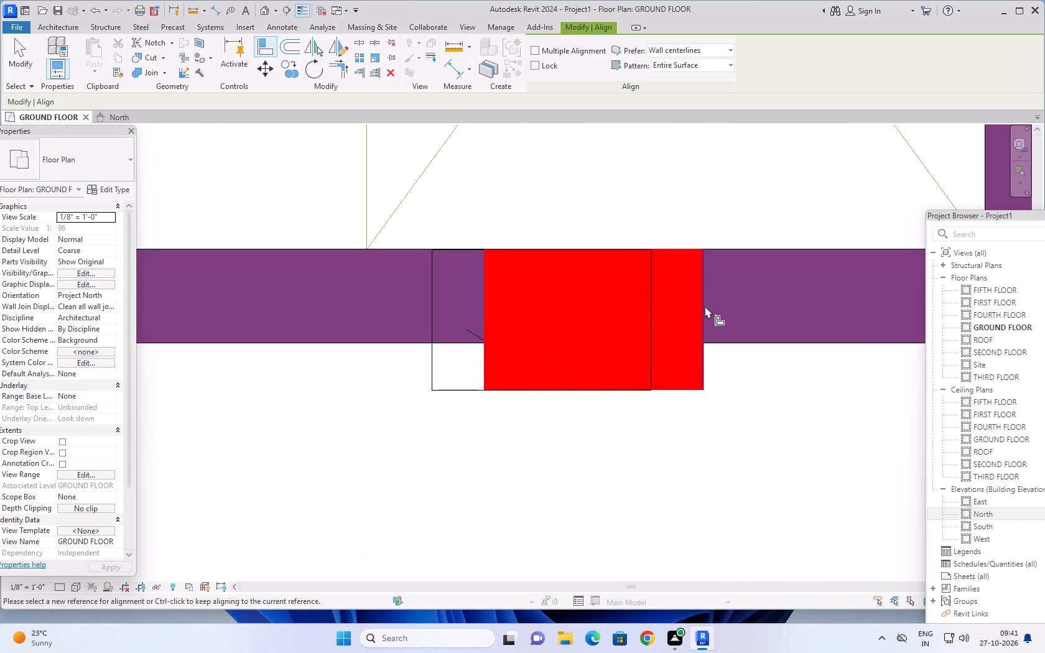
pyautogui.click(705, 306)
pyautogui.click(652, 305)
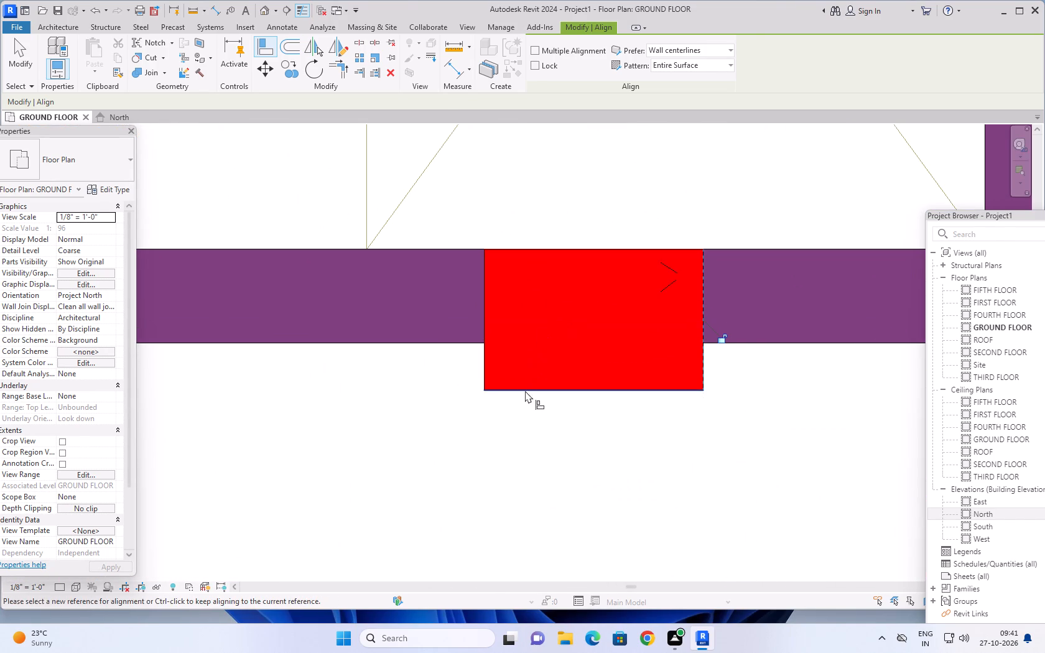
pyautogui.scroll(19, 488, 394)
pyautogui.scroll(6, 518, 374)
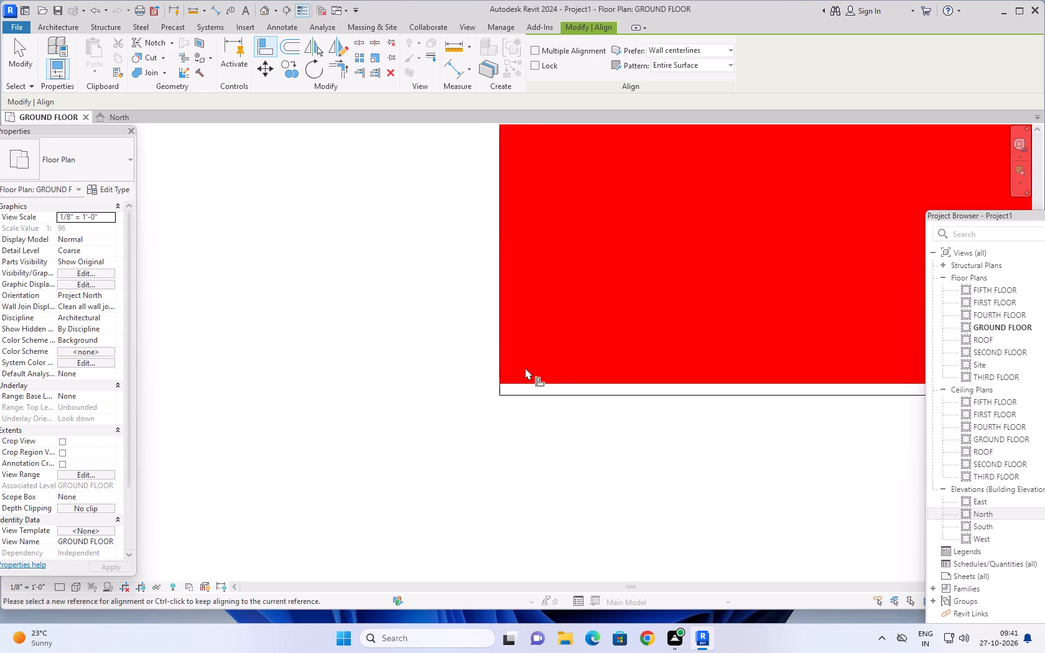
pyautogui.click(553, 387)
pyautogui.click(542, 402)
# Align the column on the wall between the upper dining and master bedroom with the door-side and kitchen-facing edges of its red mark.
pyautogui.scroll(-9, 396, 354)
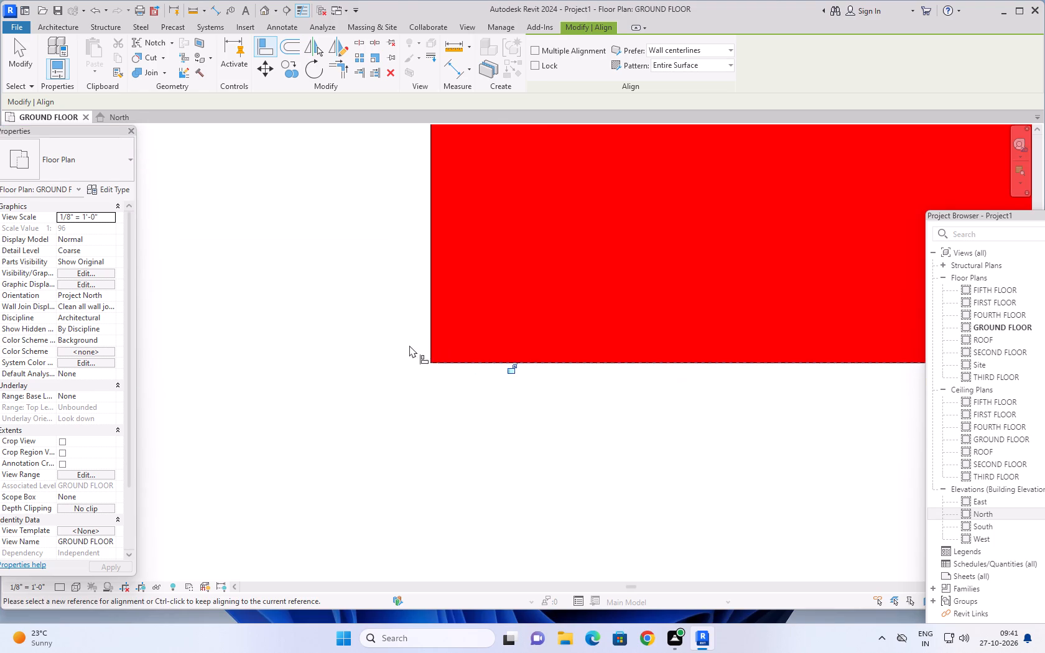
pyautogui.scroll(-20, 409, 345)
pyautogui.scroll(-15, 409, 345)
pyautogui.moveTo(473, 362); pyautogui.dragTo(531, 354, button='middle')
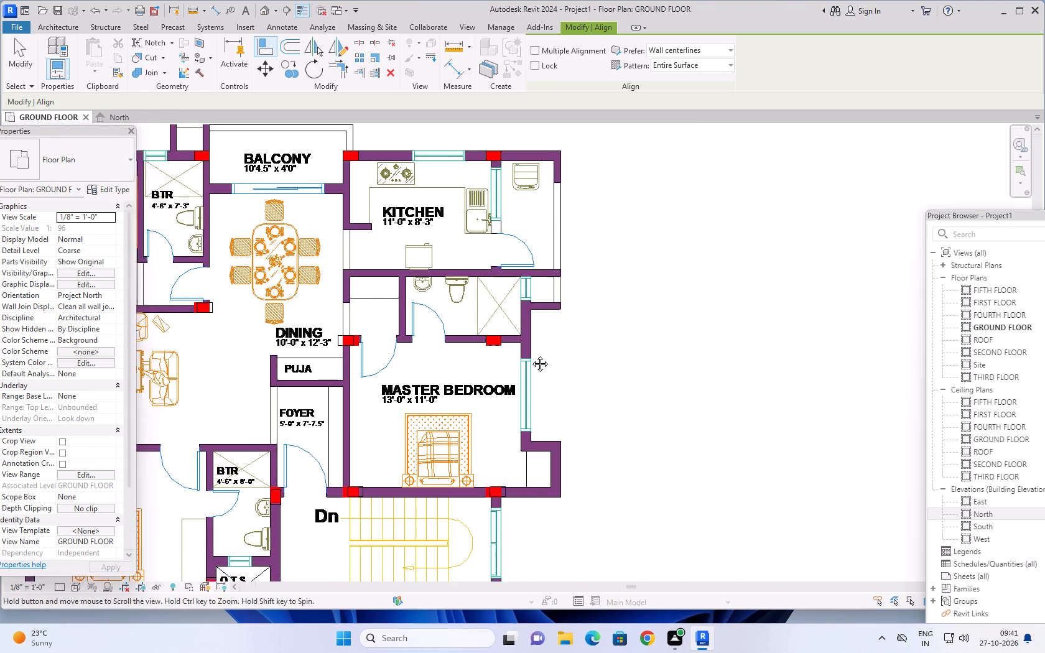
pyautogui.moveTo(531, 354); pyautogui.dragTo(643, 353, button='middle')
pyautogui.scroll(5, 478, 335)
pyautogui.scroll(15, 539, 327)
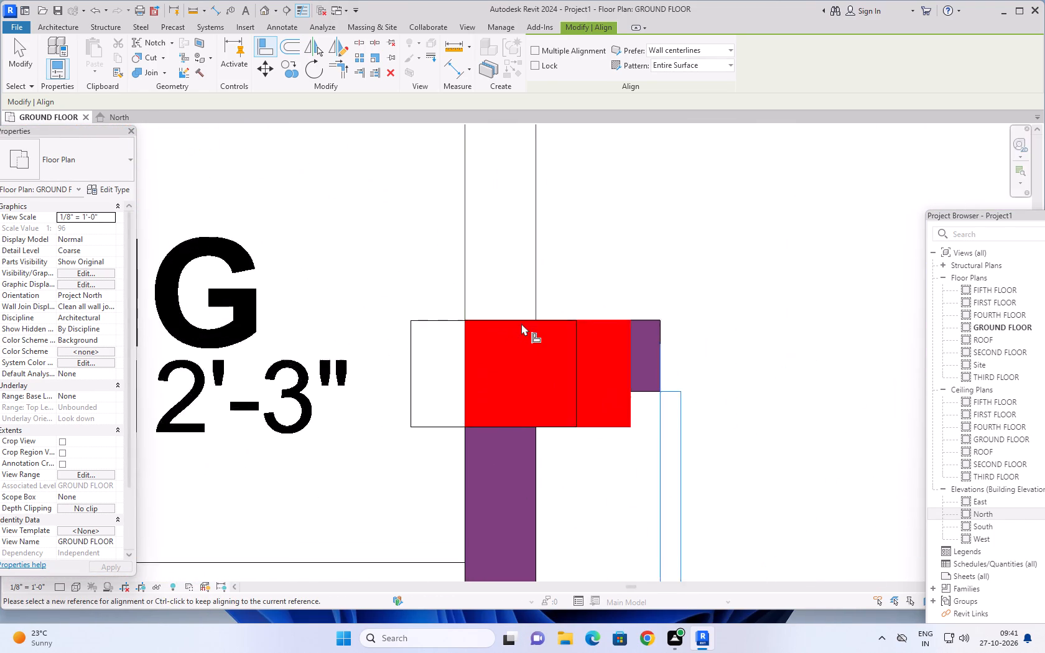
pyautogui.scroll(6, 521, 323)
pyautogui.scroll(4, 781, 311)
pyautogui.scroll(-3, 840, 349)
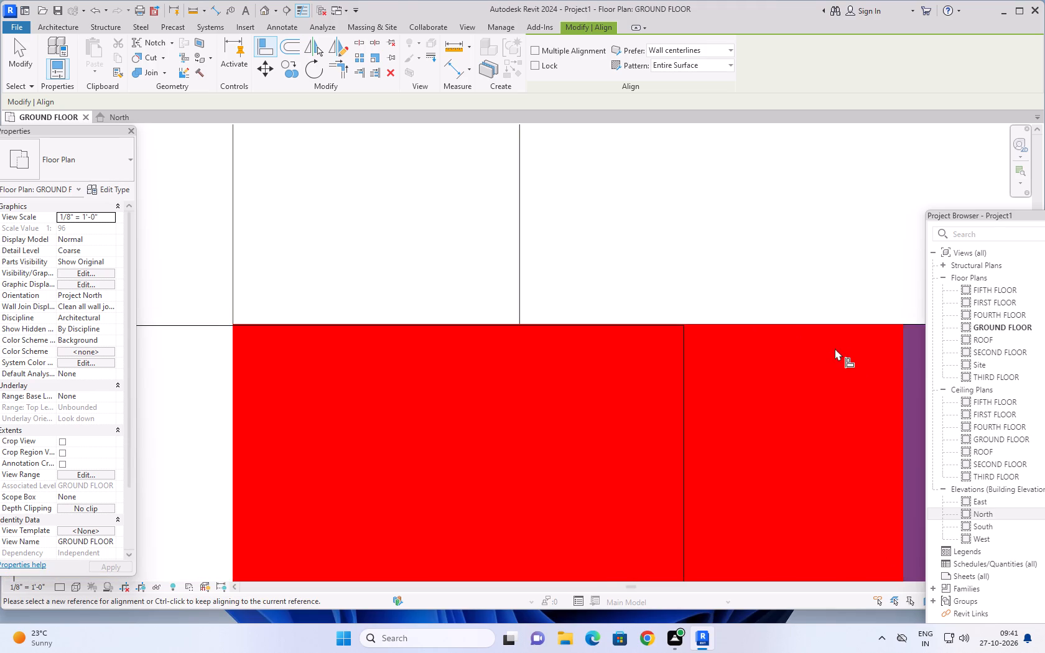
pyautogui.moveTo(827, 346); pyautogui.dragTo(748, 317, button='middle')
pyautogui.click(823, 350)
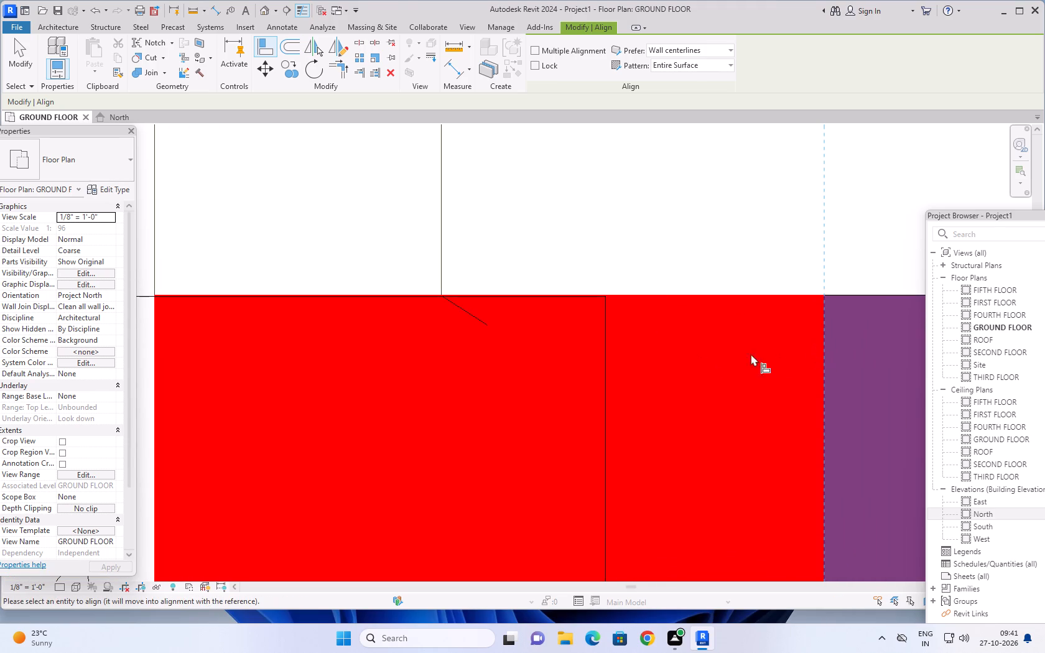
pyautogui.click(603, 364)
pyautogui.scroll(11, 594, 284)
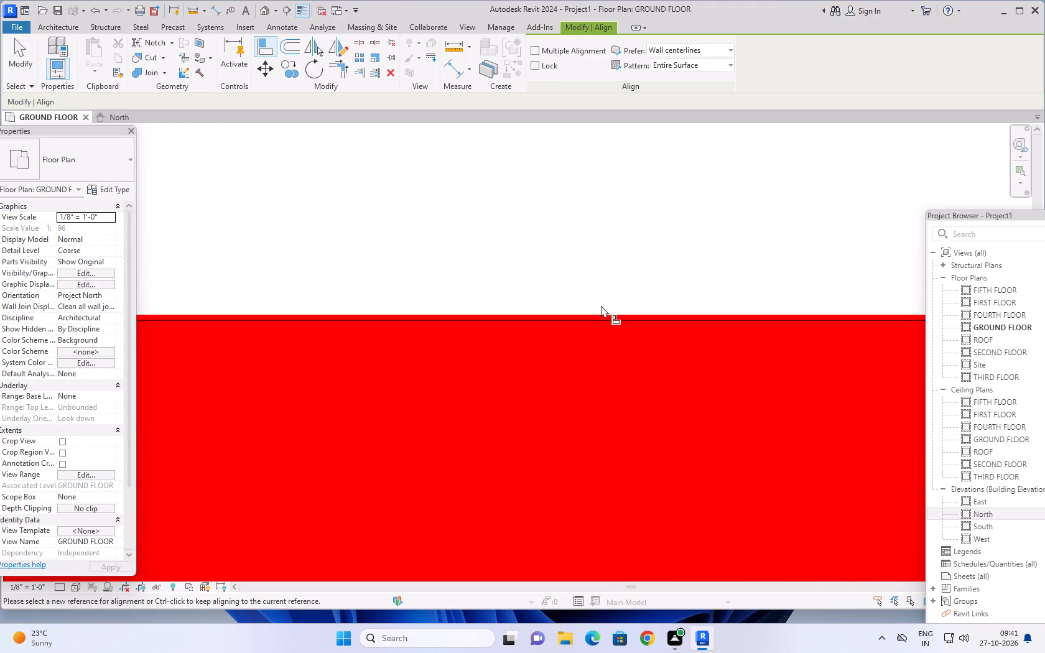
pyautogui.scroll(8, 601, 305)
pyautogui.click(601, 315)
pyautogui.click(592, 333)
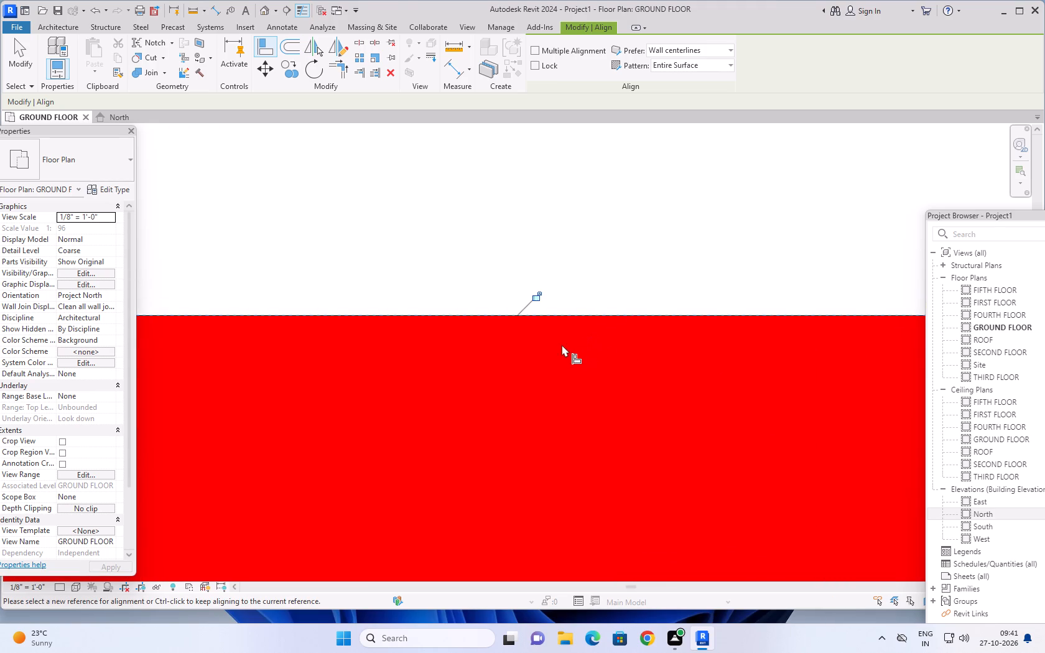
# Align the column at the dining end of the upper 10'-0" x 11'-0" bedroom's living-side wall with the wall-side and door-side edges of its red mark.
pyautogui.scroll(-20, 559, 344)
pyautogui.scroll(-19, 559, 344)
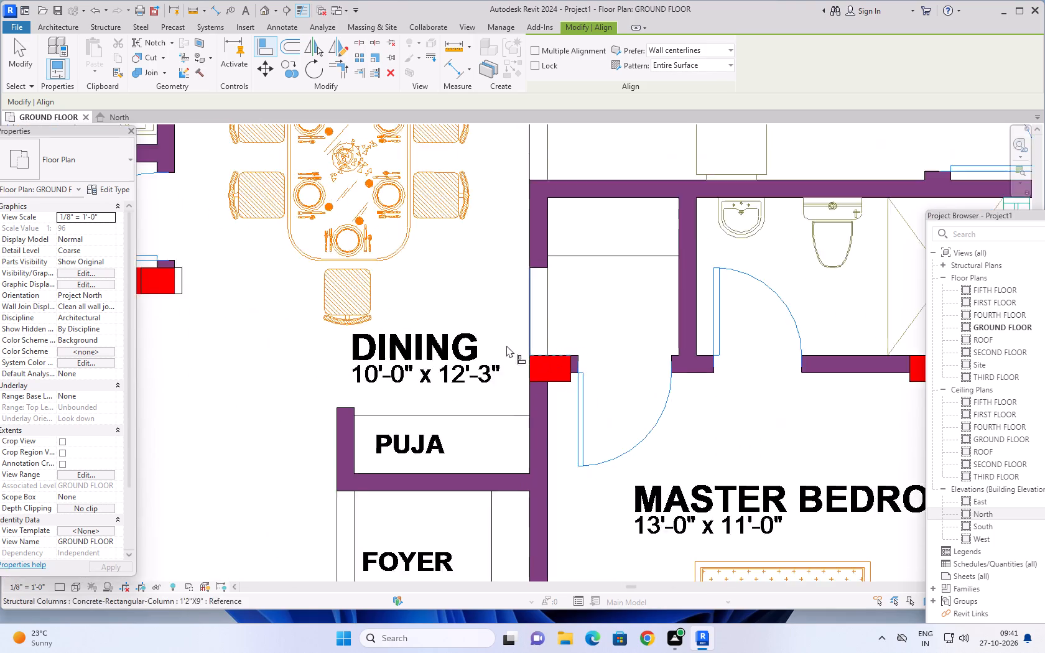
pyautogui.scroll(-4, 506, 345)
pyautogui.moveTo(401, 300); pyautogui.dragTo(641, 312, button='middle')
pyautogui.scroll(7, 542, 314)
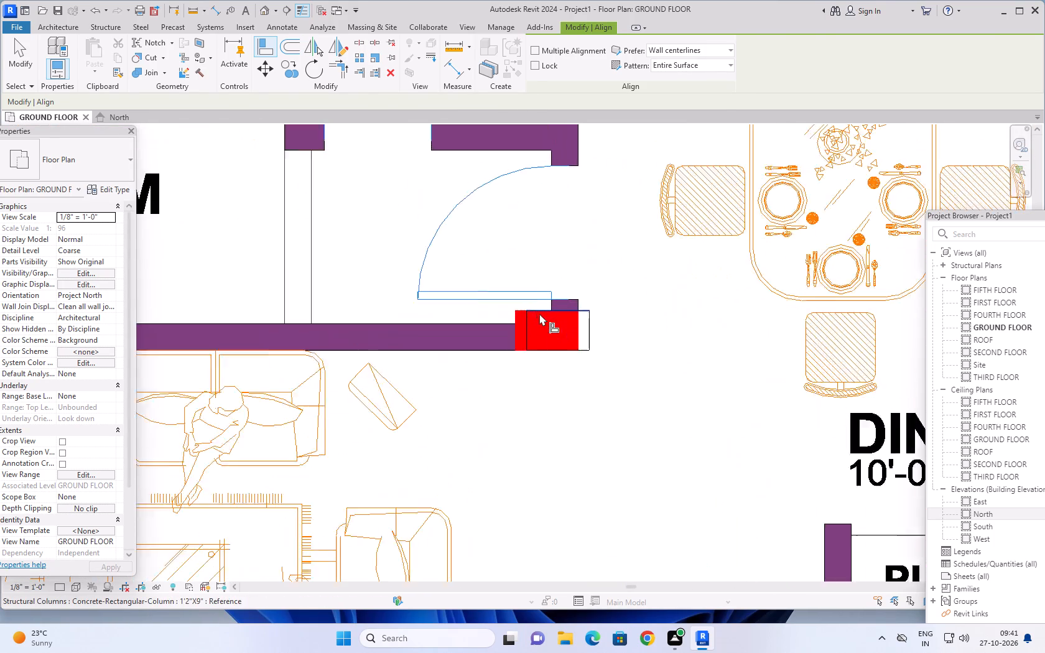
pyautogui.scroll(12, 539, 313)
pyautogui.click(503, 317)
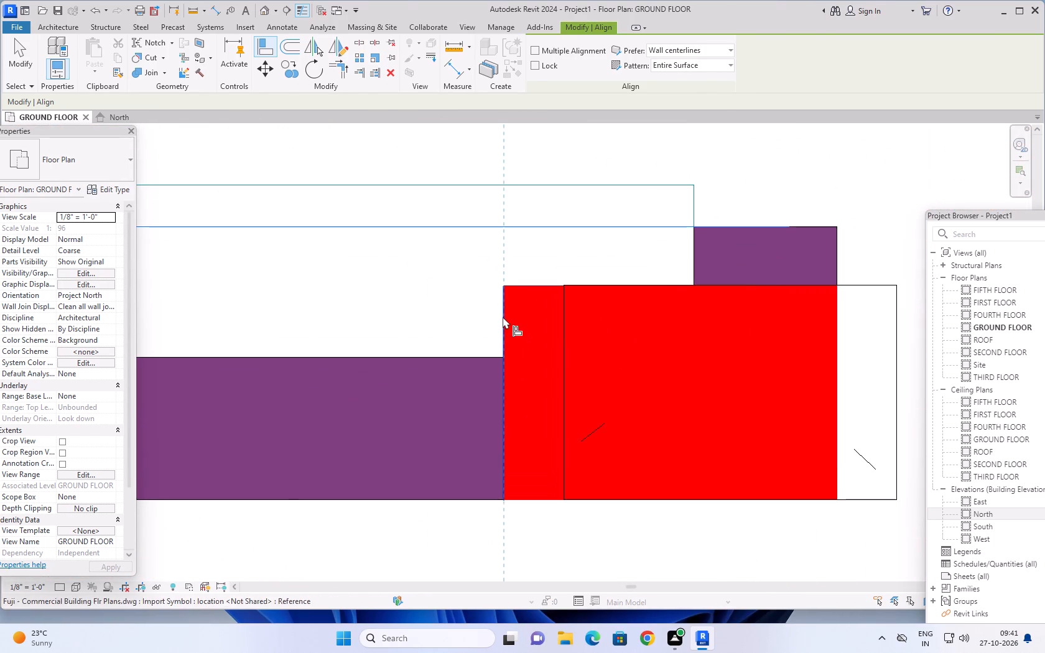
pyautogui.click(561, 321)
pyautogui.scroll(9, 534, 291)
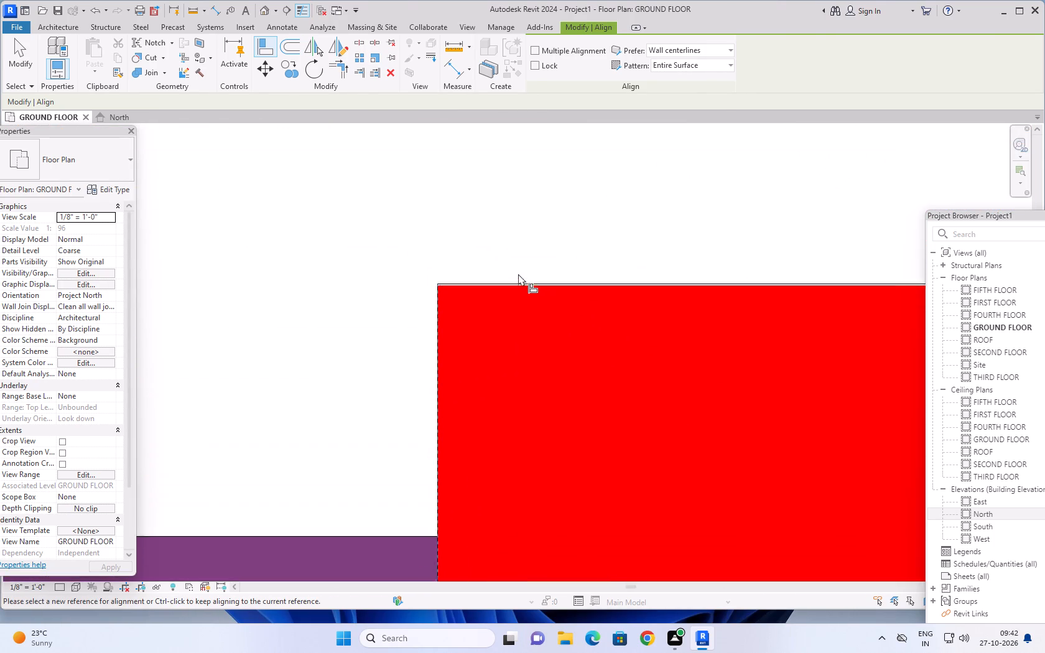
pyautogui.scroll(9, 518, 274)
pyautogui.click(499, 312)
pyautogui.click(505, 302)
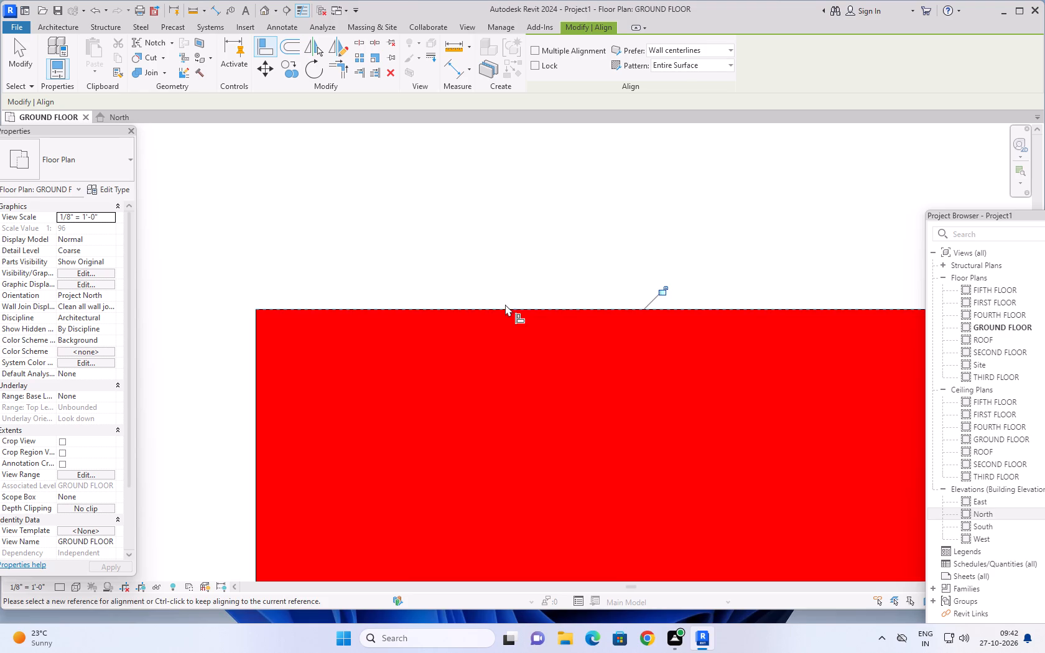
# Align the column where the upper living balcony meets the 10'-0" x 11'-0" bedroom wall with the sliding-door-side and balcony-side edges of its red mark.
pyautogui.scroll(-20, 499, 289)
pyautogui.scroll(-16, 499, 289)
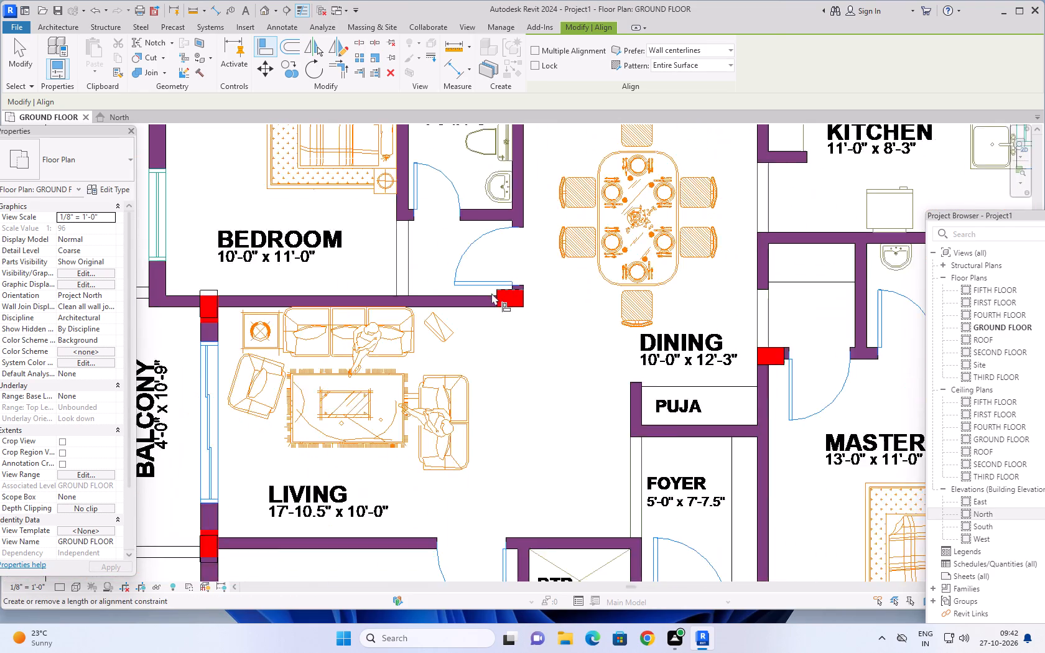
pyautogui.scroll(-6, 491, 293)
pyautogui.moveTo(410, 313); pyautogui.dragTo(538, 312, button='middle')
pyautogui.scroll(5, 460, 297)
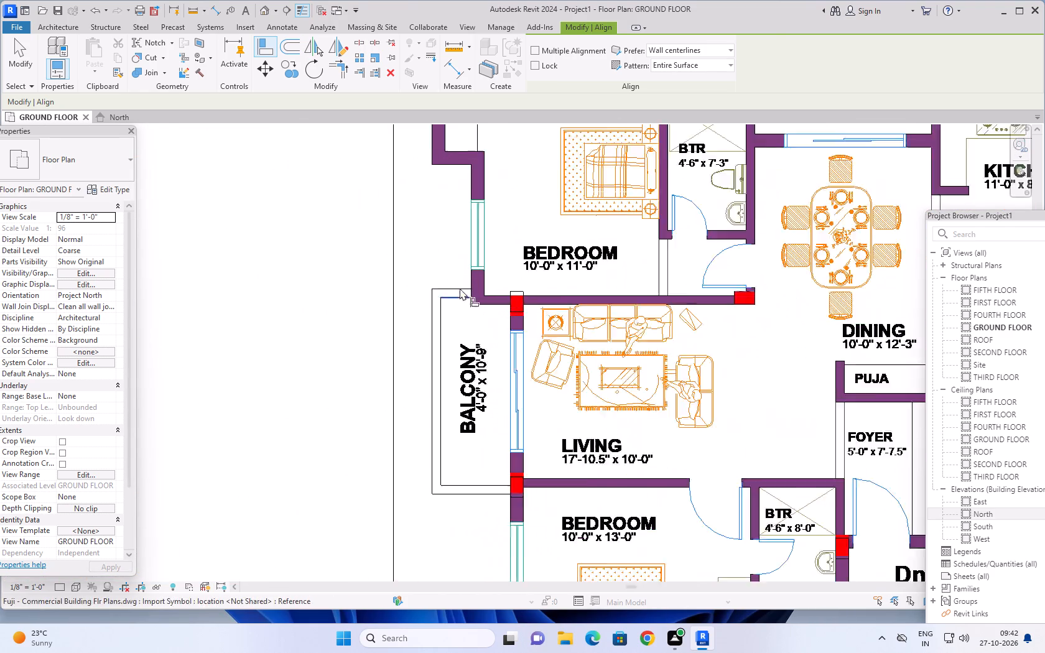
pyautogui.scroll(17, 541, 315)
pyautogui.click(480, 321)
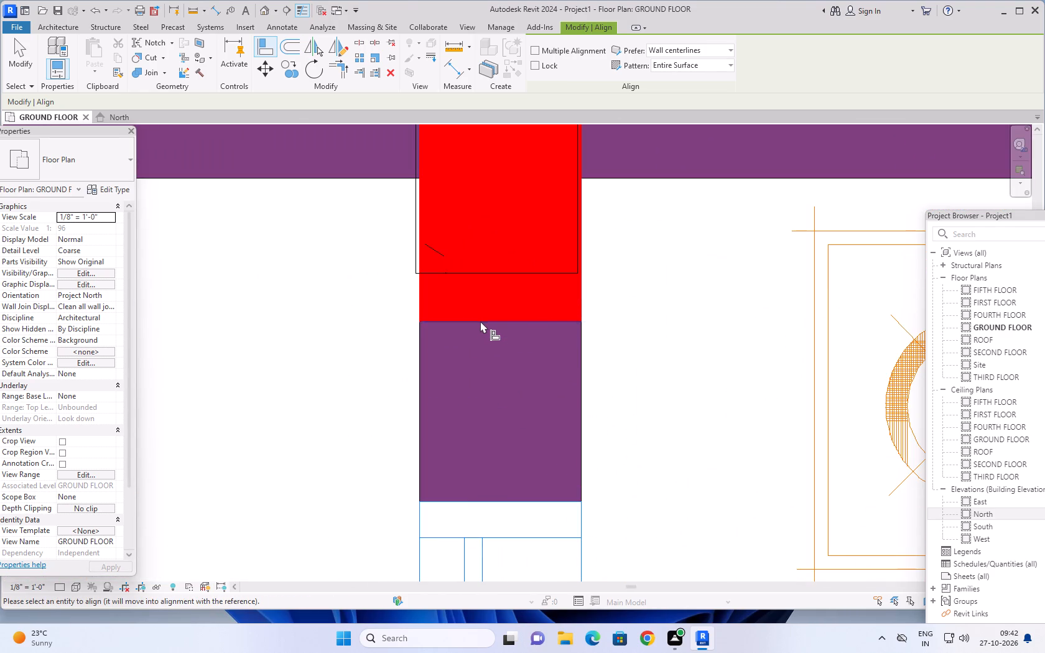
pyautogui.click(492, 266)
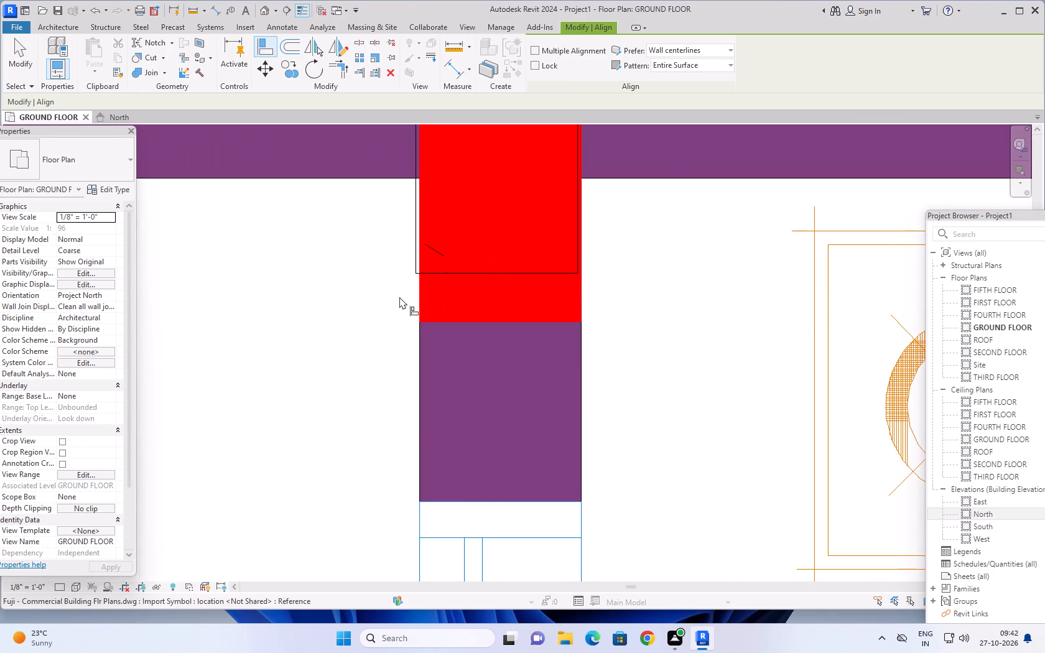
pyautogui.scroll(6, 447, 288)
pyautogui.click(436, 366)
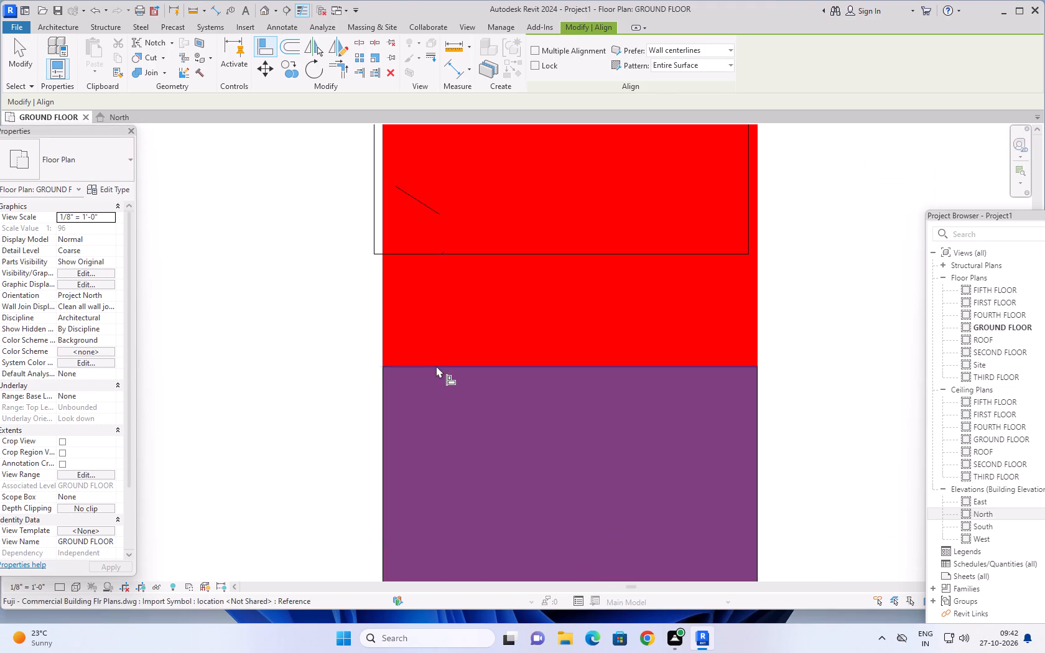
pyautogui.click(453, 254)
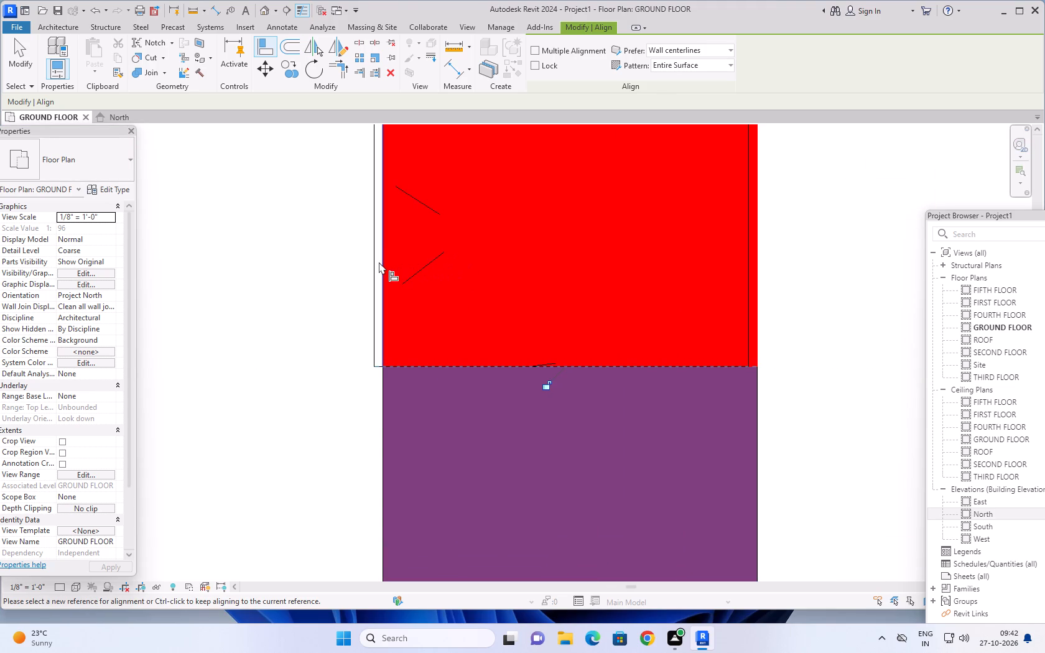
pyautogui.click(383, 262)
pyautogui.click(374, 266)
# Align the column where the upper living balcony meets the 10'-0" x 13'-0" bedroom wall with the sliding-door-side and balcony-side edges of its red mark.
pyautogui.scroll(-15, 484, 278)
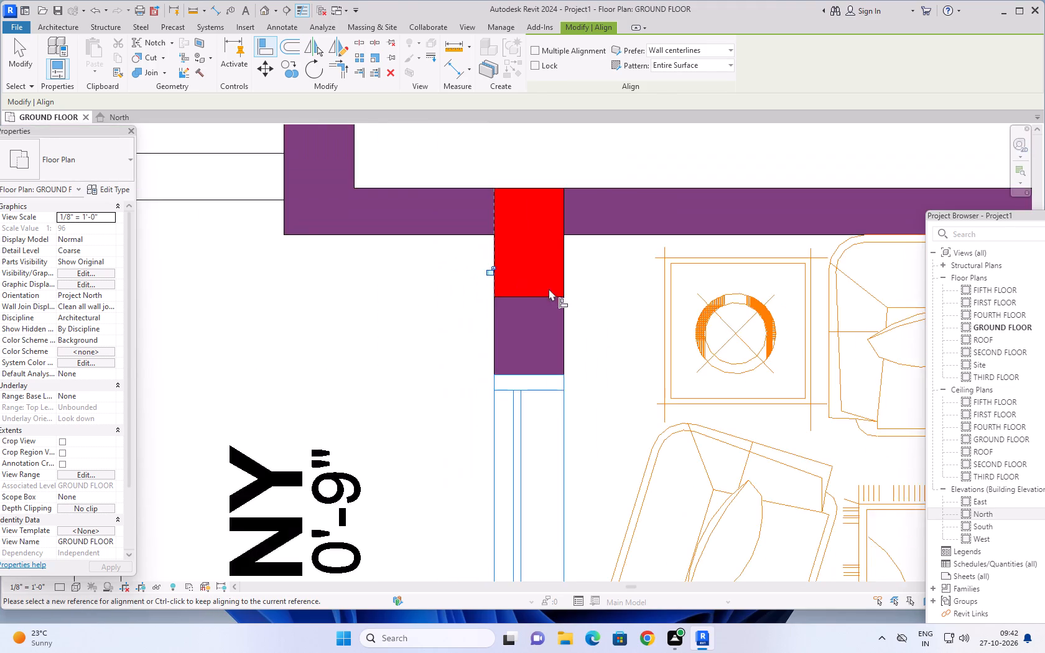
pyautogui.scroll(-15, 549, 289)
pyautogui.moveTo(565, 354); pyautogui.dragTo(507, 266, button='middle')
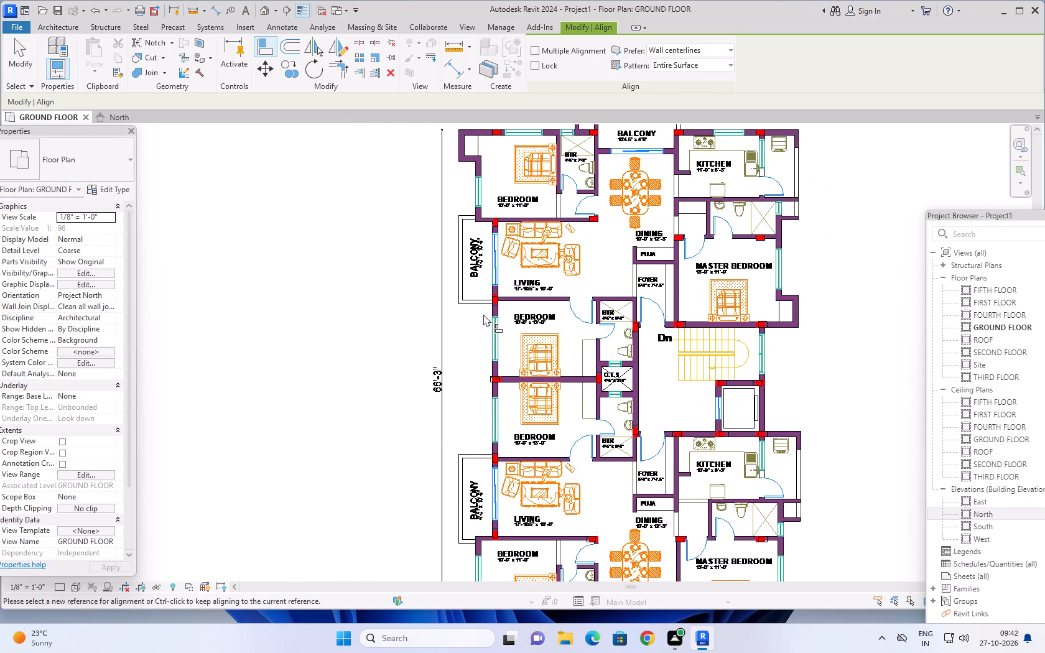
pyautogui.scroll(11, 483, 314)
pyautogui.scroll(11, 509, 267)
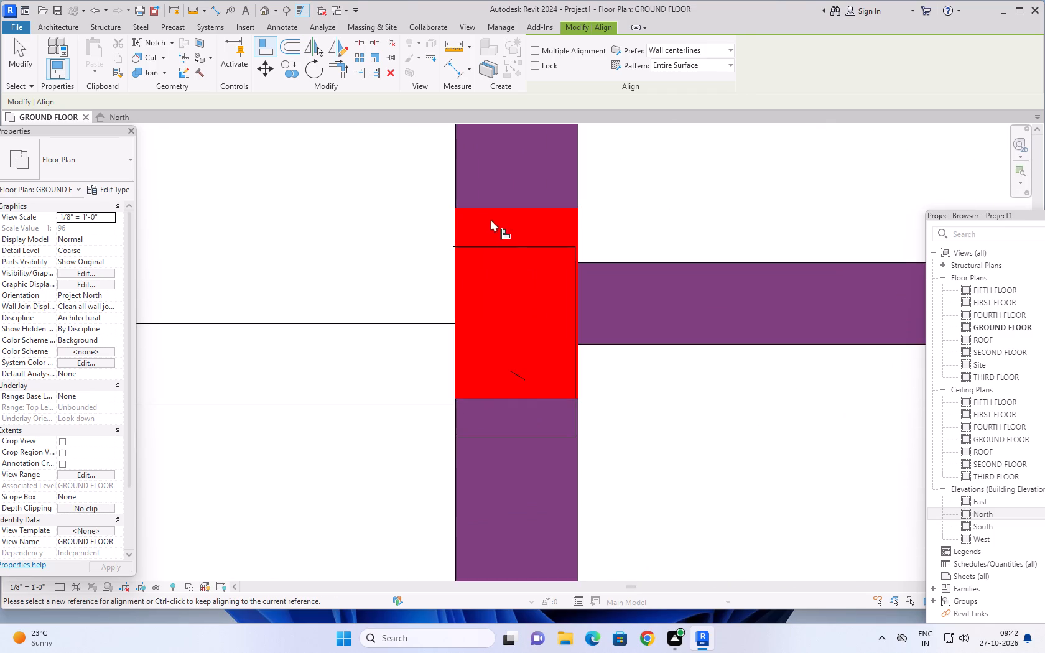
pyautogui.click(486, 208)
pyautogui.click(478, 247)
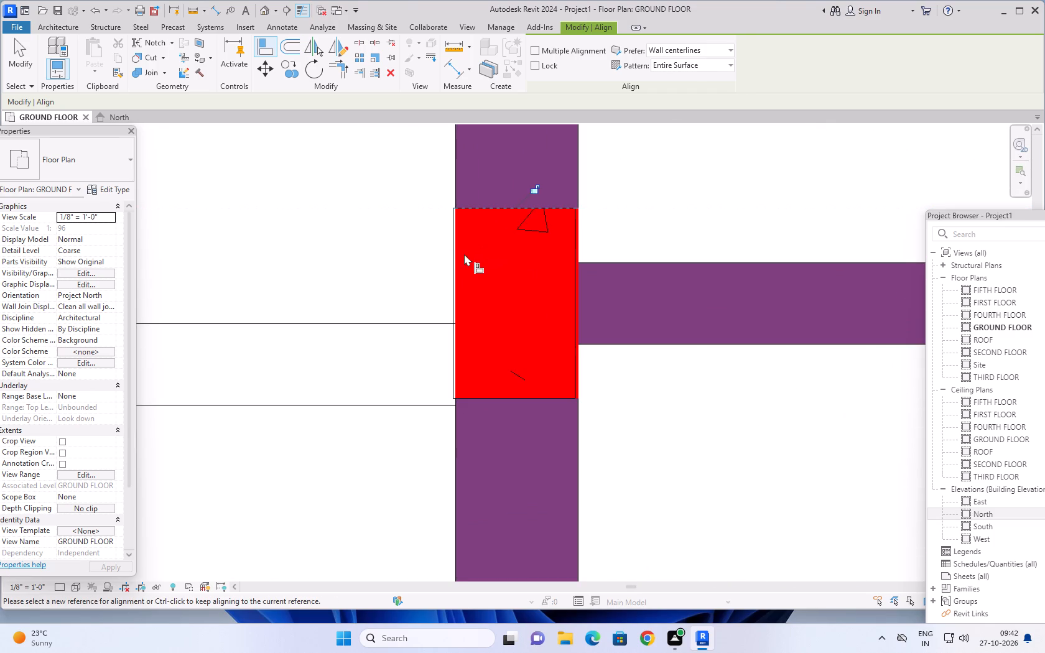
pyautogui.scroll(7, 453, 249)
pyautogui.click(460, 254)
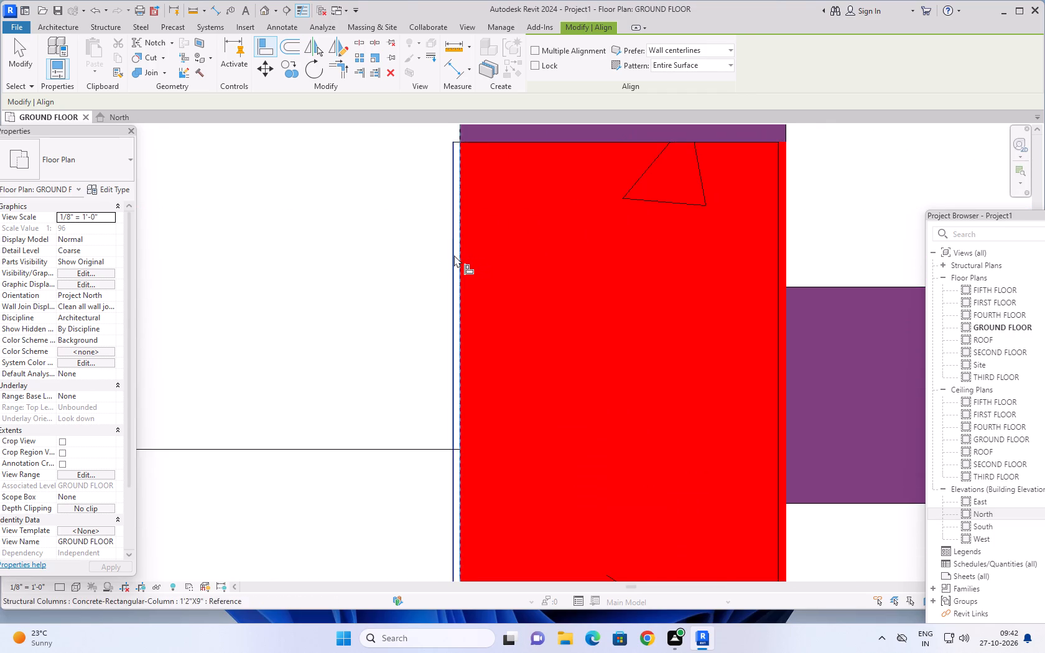
pyautogui.click(454, 256)
# Align the column where the upper BTR wall meets the foyer entrance with the shower-side and BTR-side edges of its red mark.
pyautogui.scroll(-20, 628, 278)
pyautogui.scroll(-2, 628, 278)
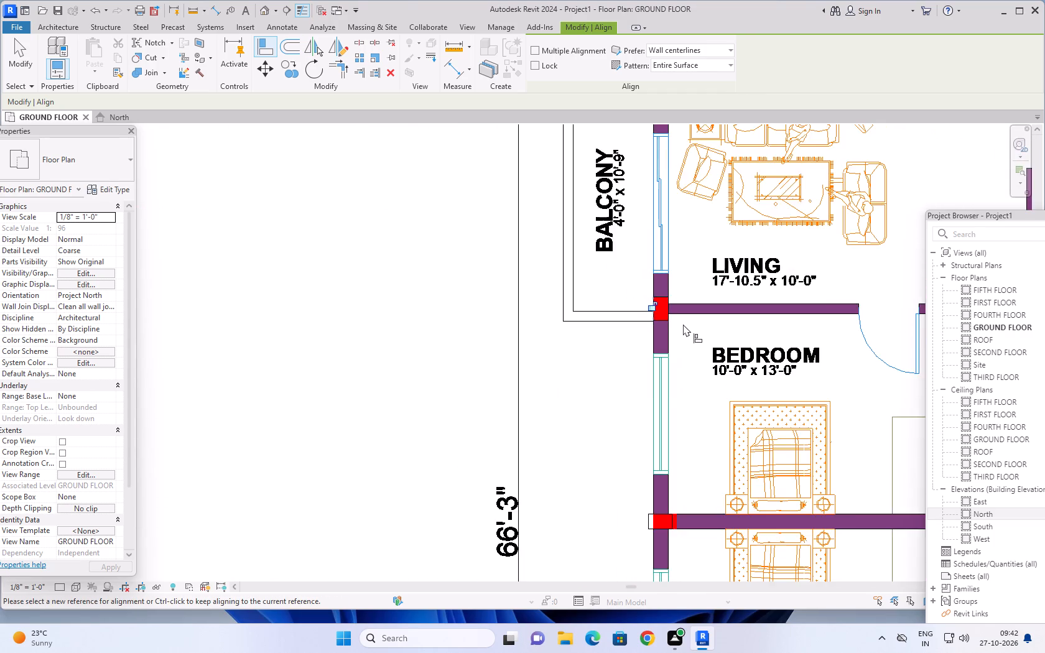
pyautogui.scroll(-4, 684, 327)
pyautogui.moveTo(707, 338); pyautogui.dragTo(358, 329, button='middle')
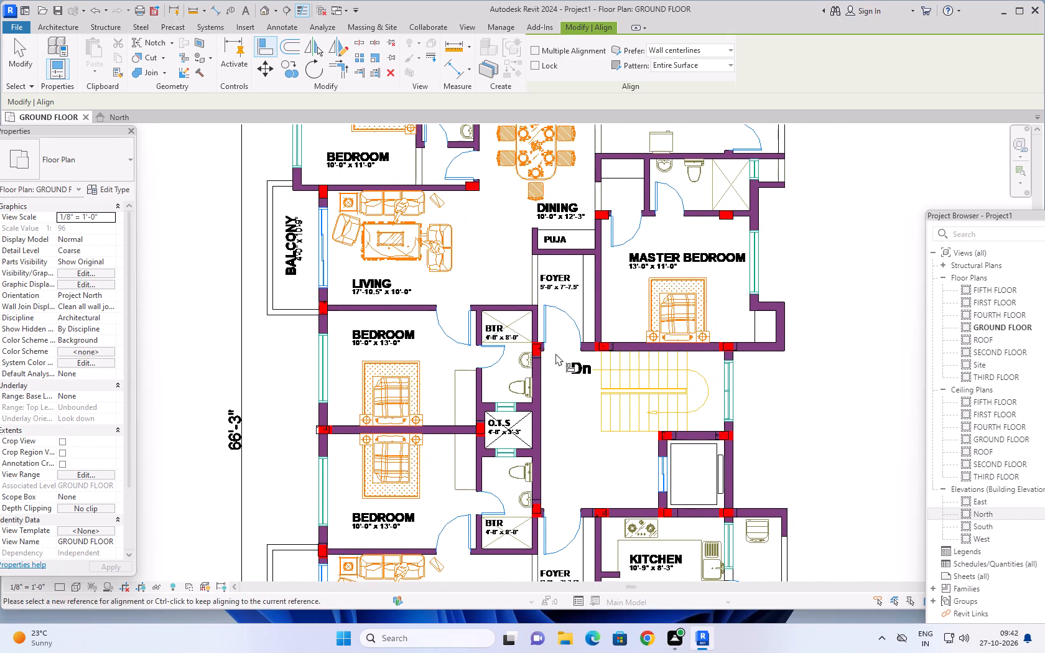
pyautogui.scroll(12, 550, 352)
pyautogui.scroll(15, 526, 332)
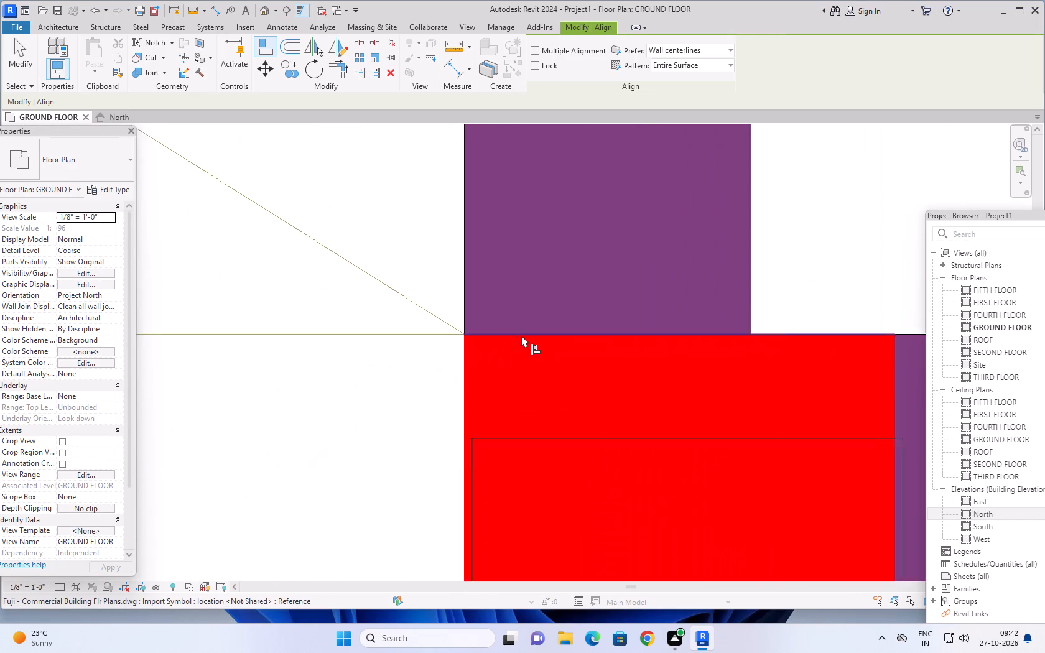
pyautogui.scroll(3, 521, 335)
pyautogui.click(490, 336)
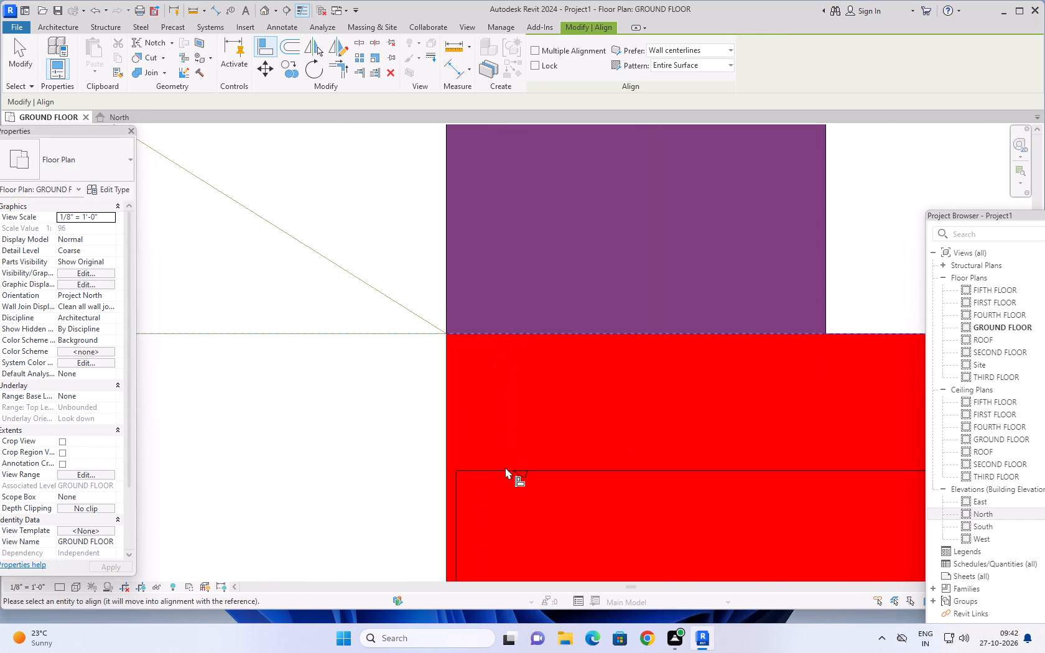
pyautogui.click(504, 470)
pyautogui.scroll(6, 430, 422)
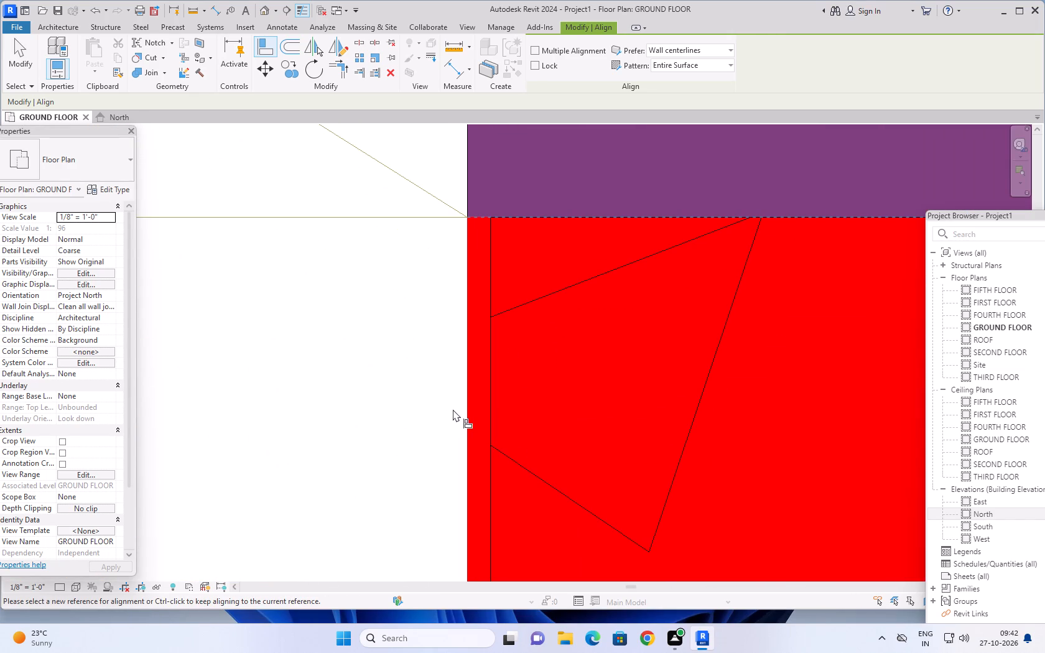
pyautogui.click(466, 409)
pyautogui.click(492, 397)
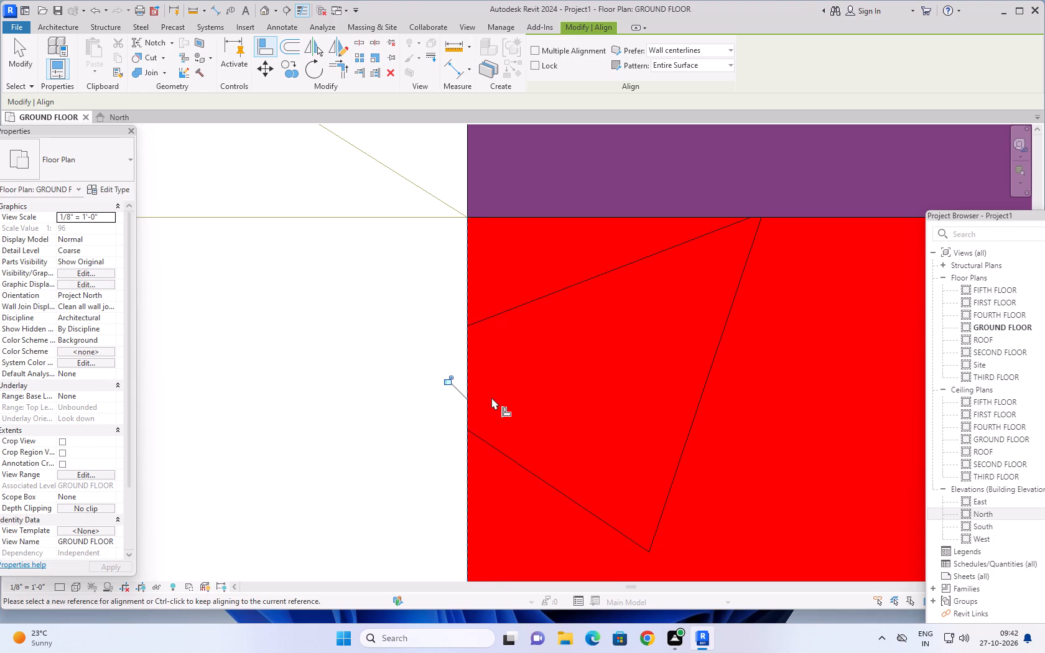
# Align the column at the foyer and master bedroom wall junction with the foyer-side and staircase-side edges of its red mark.
pyautogui.scroll(-20, 541, 387)
pyautogui.scroll(-12, 541, 387)
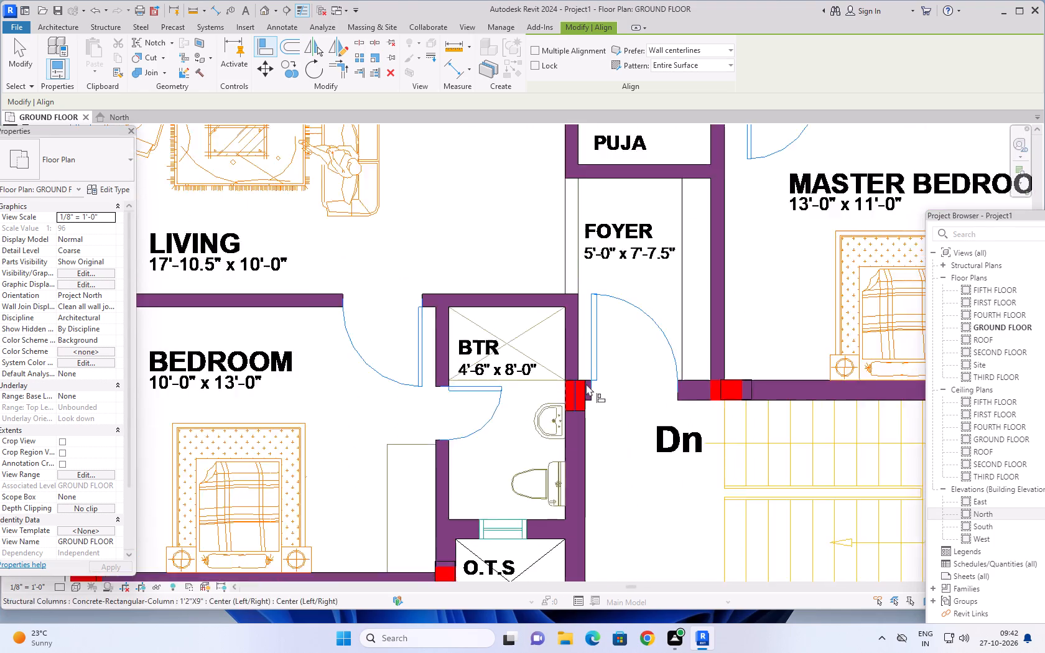
pyautogui.scroll(-2, 586, 384)
pyautogui.moveTo(619, 387); pyautogui.dragTo(473, 354, button='middle')
pyautogui.scroll(11, 521, 354)
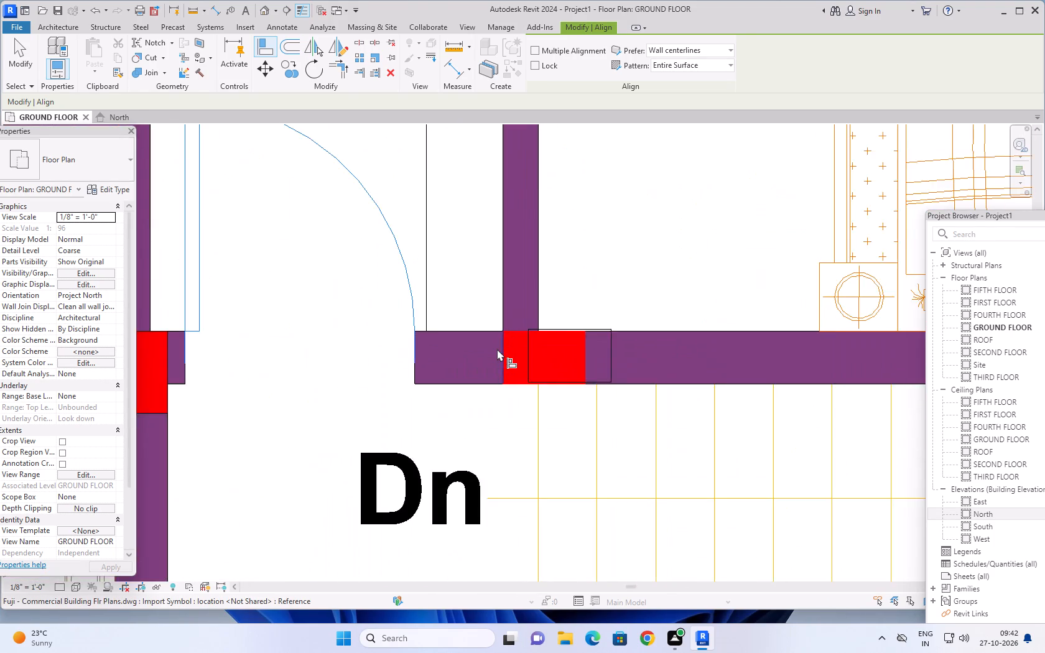
pyautogui.scroll(13, 496, 349)
pyautogui.click(525, 350)
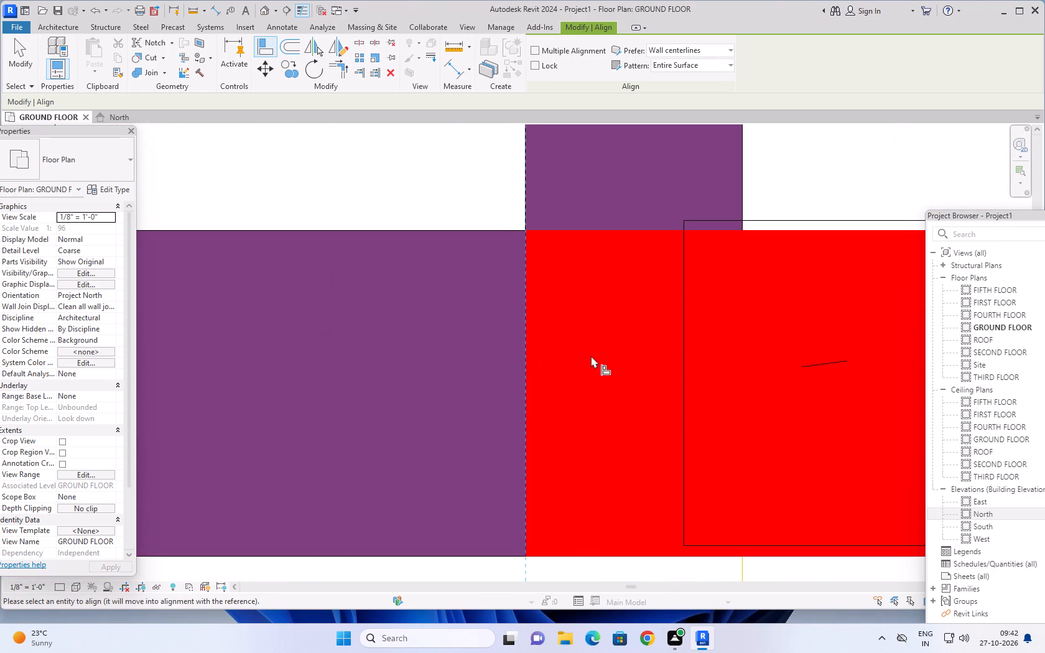
pyautogui.click(680, 346)
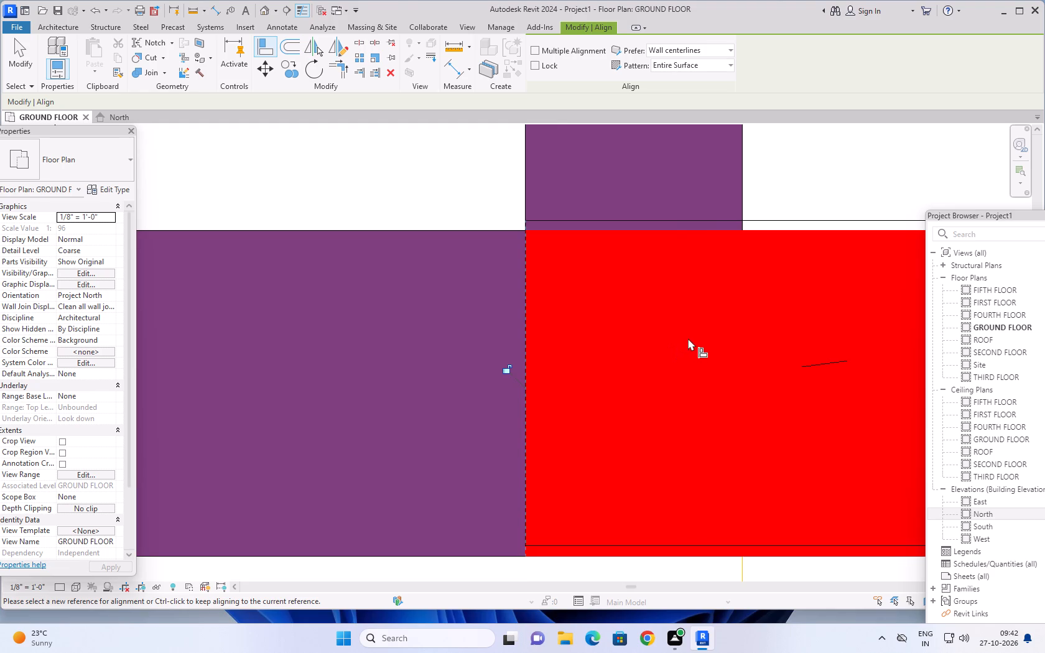
pyautogui.scroll(-1, 688, 343)
pyautogui.scroll(-3, 689, 476)
pyautogui.moveTo(687, 470); pyautogui.dragTo(633, 366, button='middle')
pyautogui.scroll(6, 620, 413)
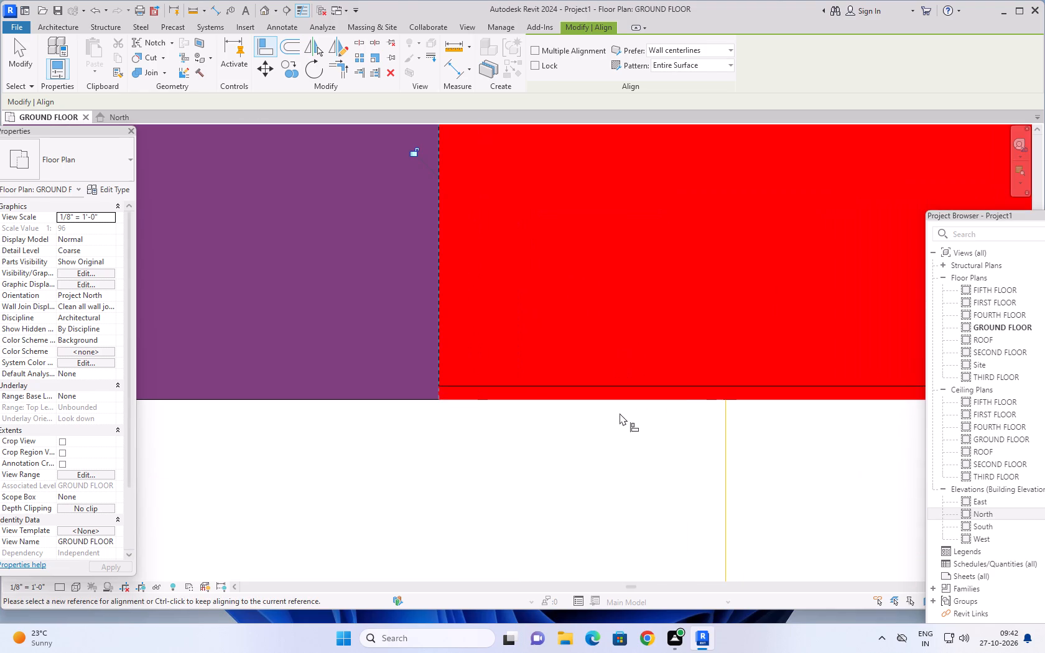
pyautogui.click(617, 401)
pyautogui.click(623, 386)
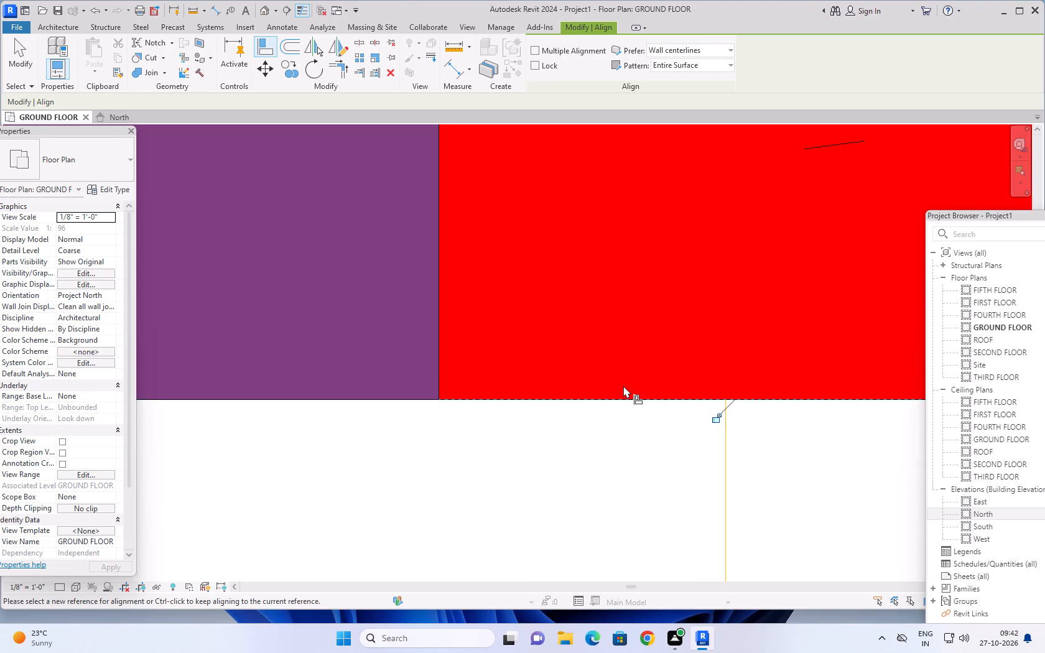
# Align the column where the master bedroom wall meets the staircase window wall with the foyer-facing and staircase-side edges of its red mark.
pyautogui.scroll(-20, 635, 353)
pyautogui.scroll(-3, 635, 353)
pyautogui.scroll(1, 641, 360)
pyautogui.scroll(-4, 643, 361)
pyautogui.moveTo(656, 376); pyautogui.dragTo(644, 376, button='middle')
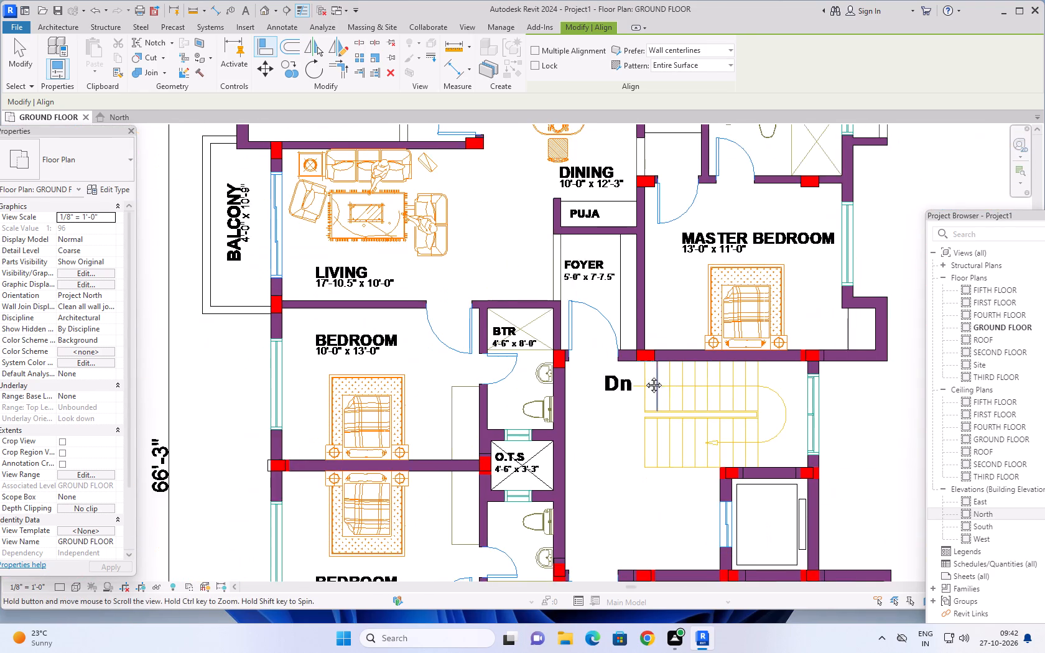
pyautogui.moveTo(644, 376); pyautogui.dragTo(503, 345, button='middle')
pyautogui.scroll(9, 666, 327)
pyautogui.scroll(6, 616, 334)
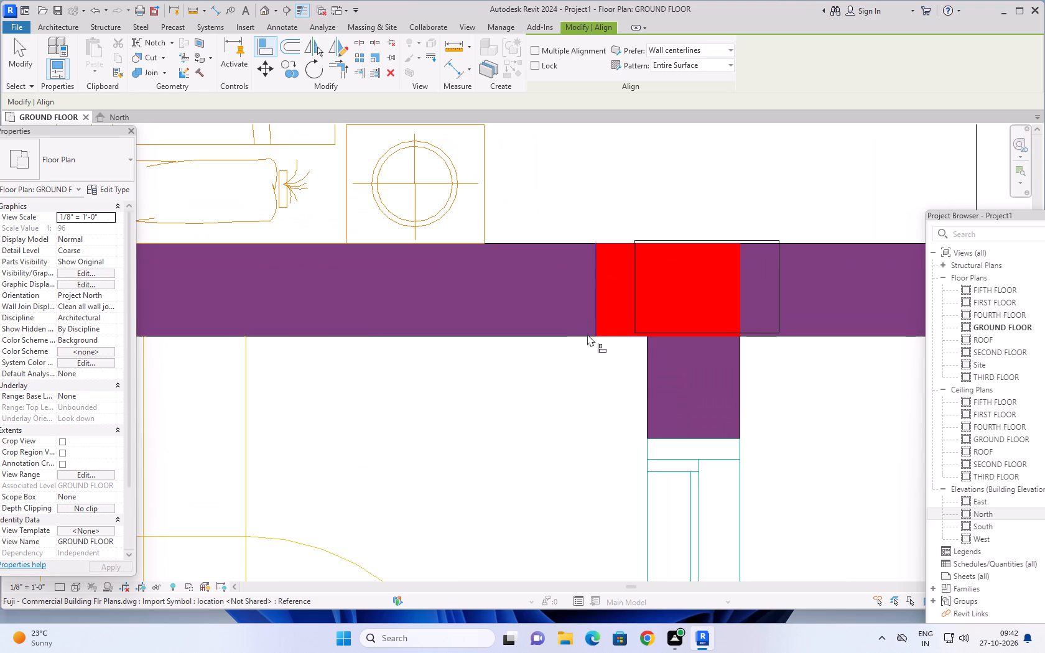
pyautogui.scroll(5, 585, 330)
pyautogui.click(606, 275)
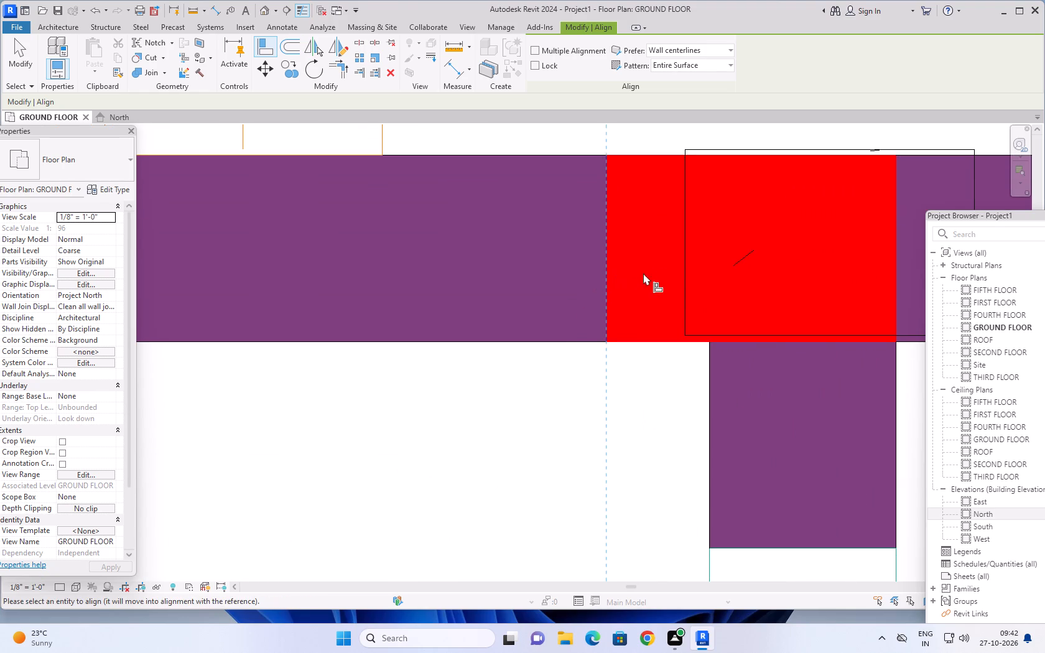
pyautogui.click(685, 264)
pyautogui.click(677, 344)
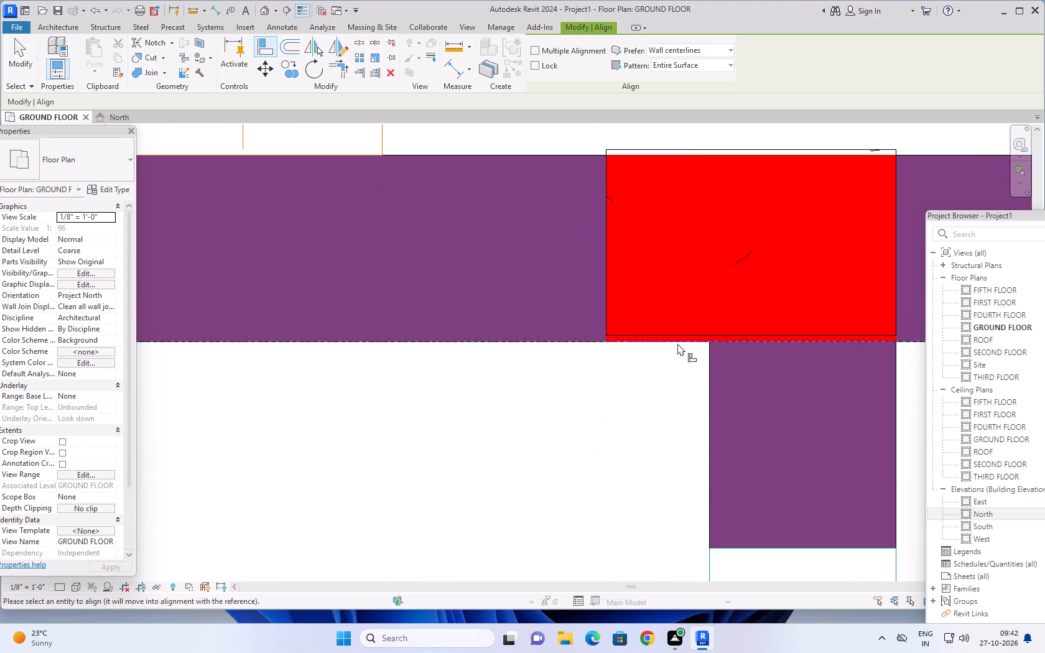
pyautogui.click(678, 336)
# Align the column where the lift wall meets the staircase window wall with the exterior and staircase-side edges of its red mark.
pyautogui.scroll(-16, 631, 381)
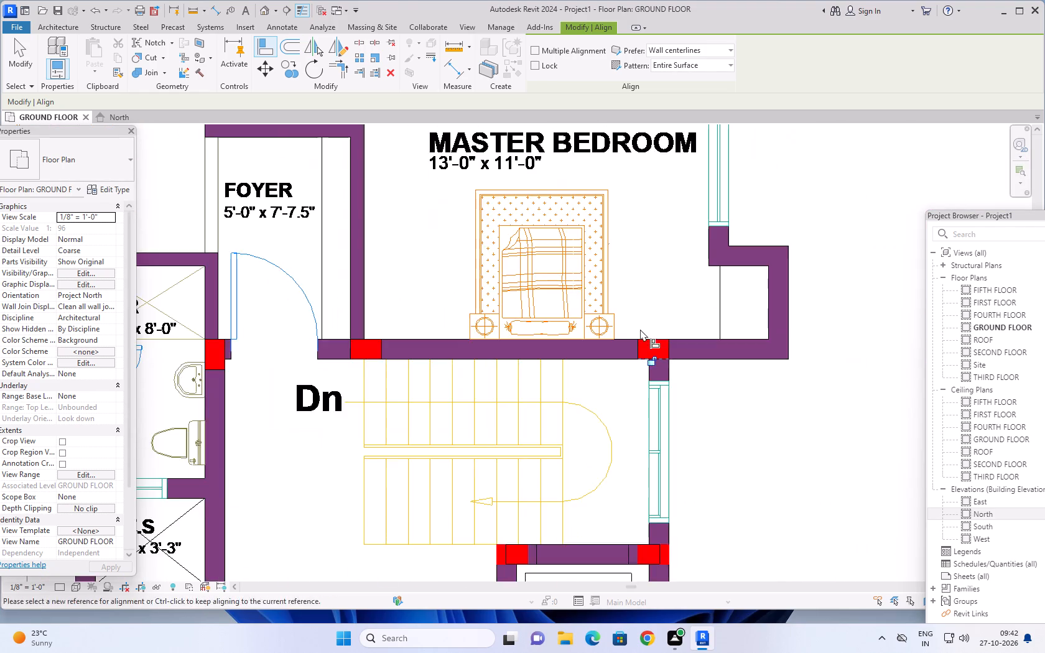
pyautogui.scroll(-9, 641, 337)
pyautogui.moveTo(632, 367); pyautogui.dragTo(614, 285, button='middle')
pyautogui.scroll(4, 648, 324)
pyautogui.scroll(13, 595, 307)
pyautogui.scroll(2, 717, 369)
pyautogui.click(754, 395)
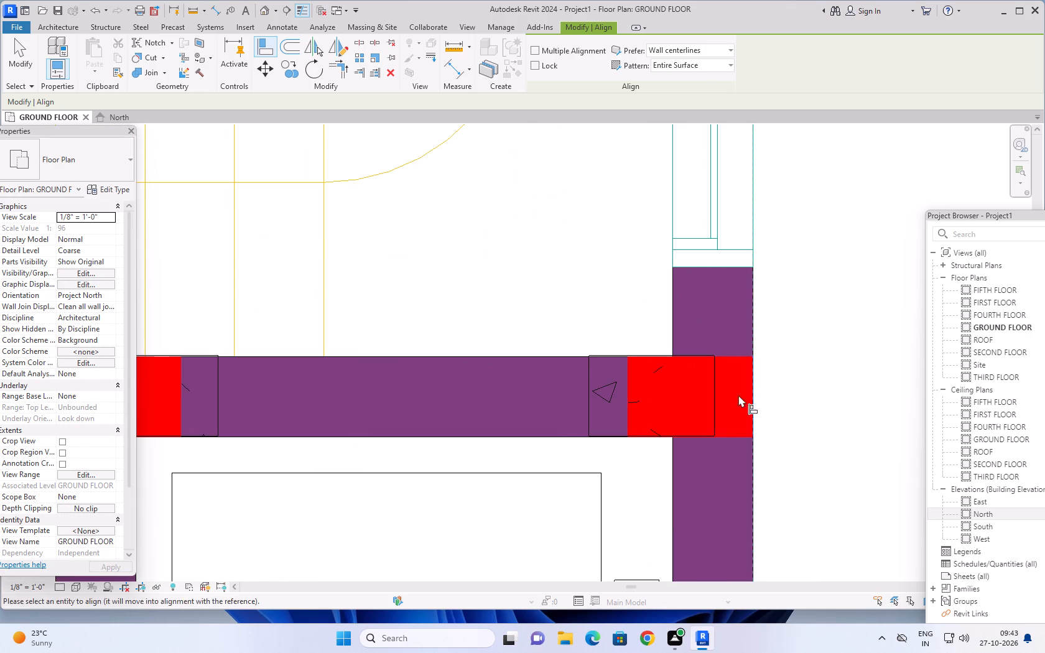
pyautogui.click(713, 392)
pyautogui.scroll(12, 600, 332)
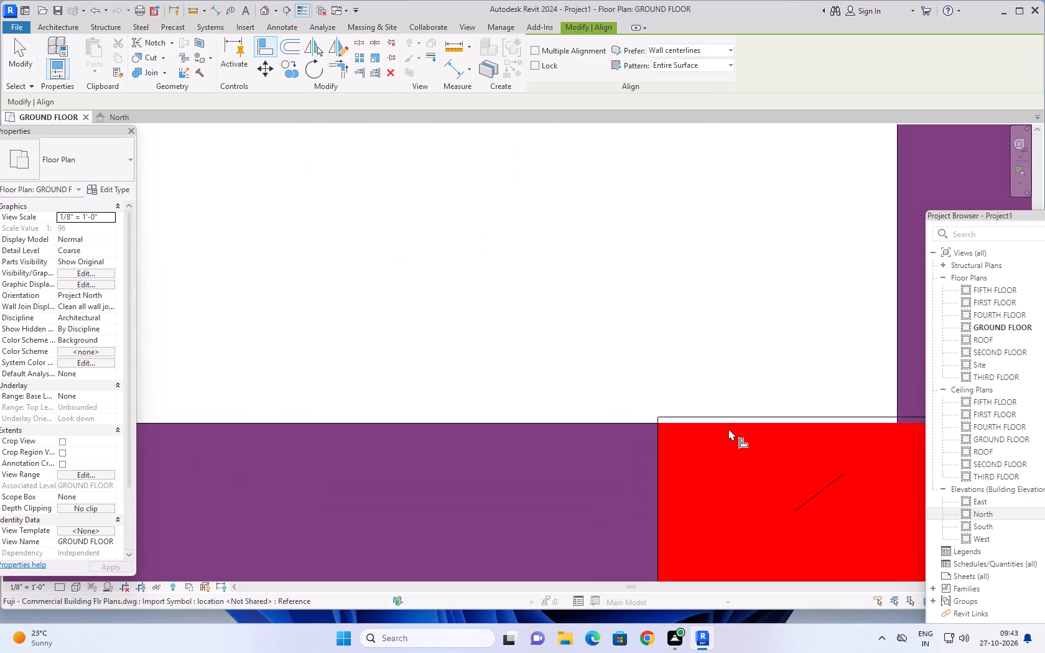
pyautogui.scroll(4, 728, 428)
pyautogui.click(710, 419)
pyautogui.click(708, 406)
# Align the column at the lift's door-side corner below the stairs with the lobby-side and staircase-side edges of its red mark.
pyautogui.scroll(-7, 552, 353)
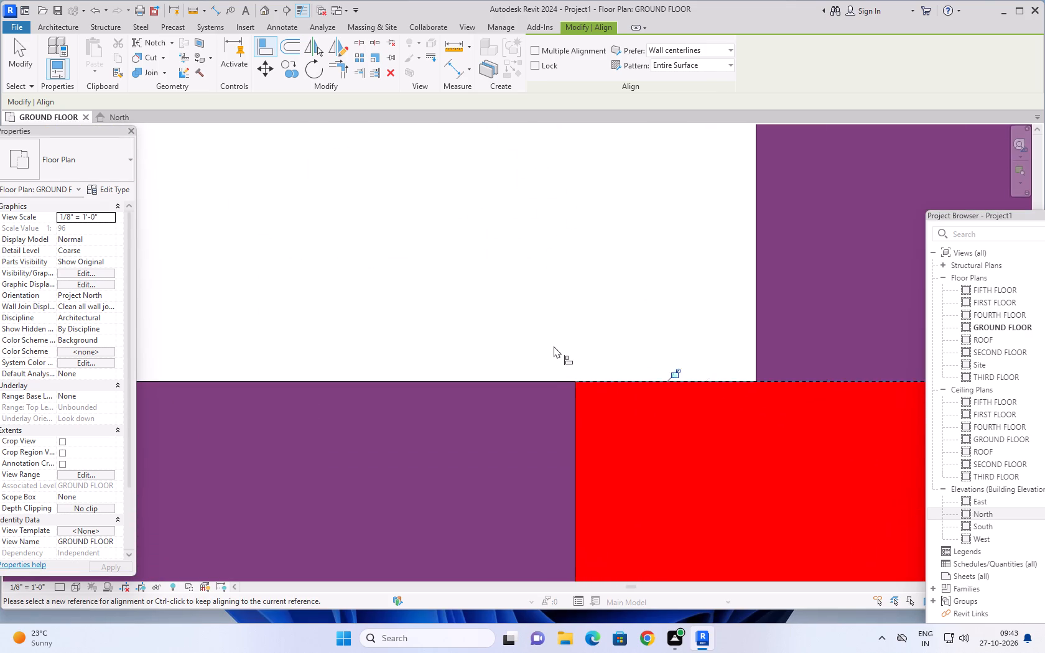
pyautogui.scroll(-18, 554, 346)
pyautogui.moveTo(501, 389); pyautogui.dragTo(706, 382, button='middle')
pyautogui.scroll(5, 603, 376)
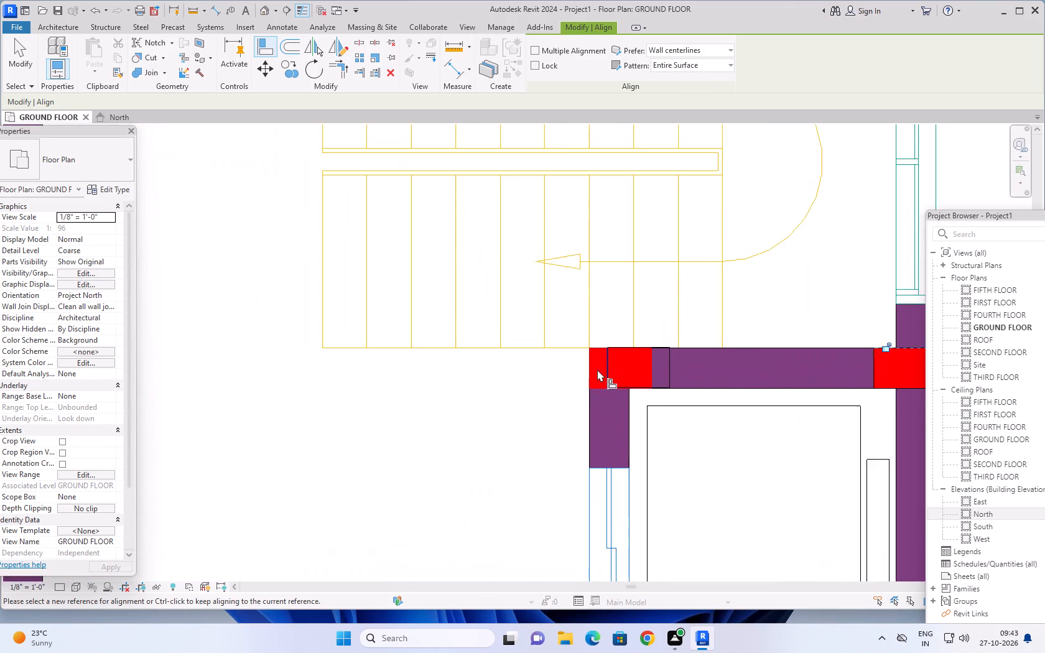
pyautogui.scroll(12, 582, 368)
pyautogui.click(616, 300)
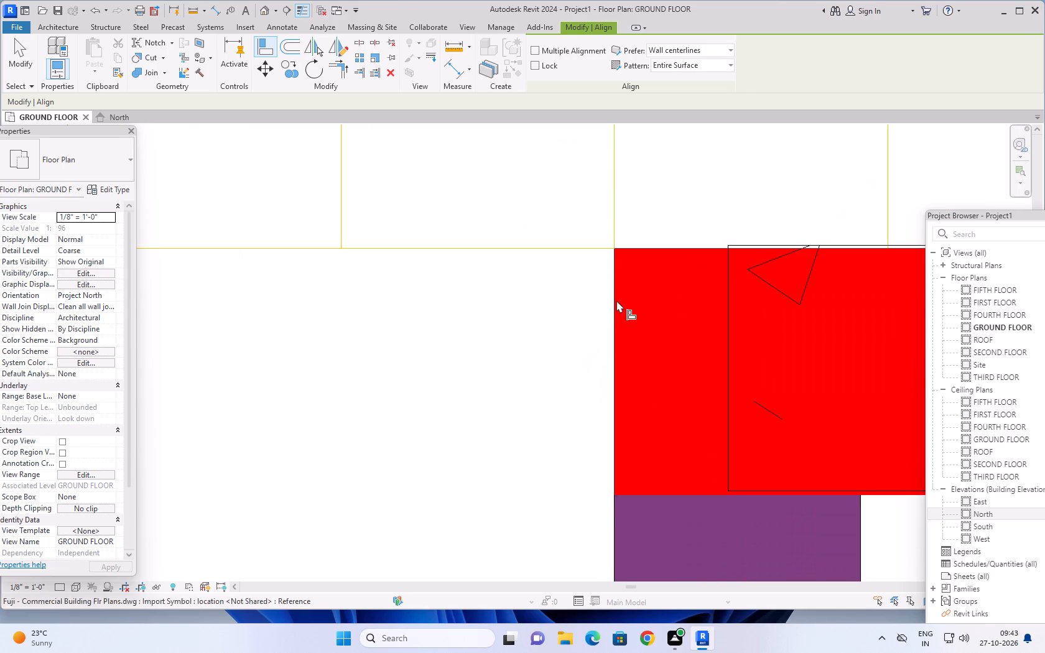
pyautogui.click(727, 297)
pyautogui.click(727, 251)
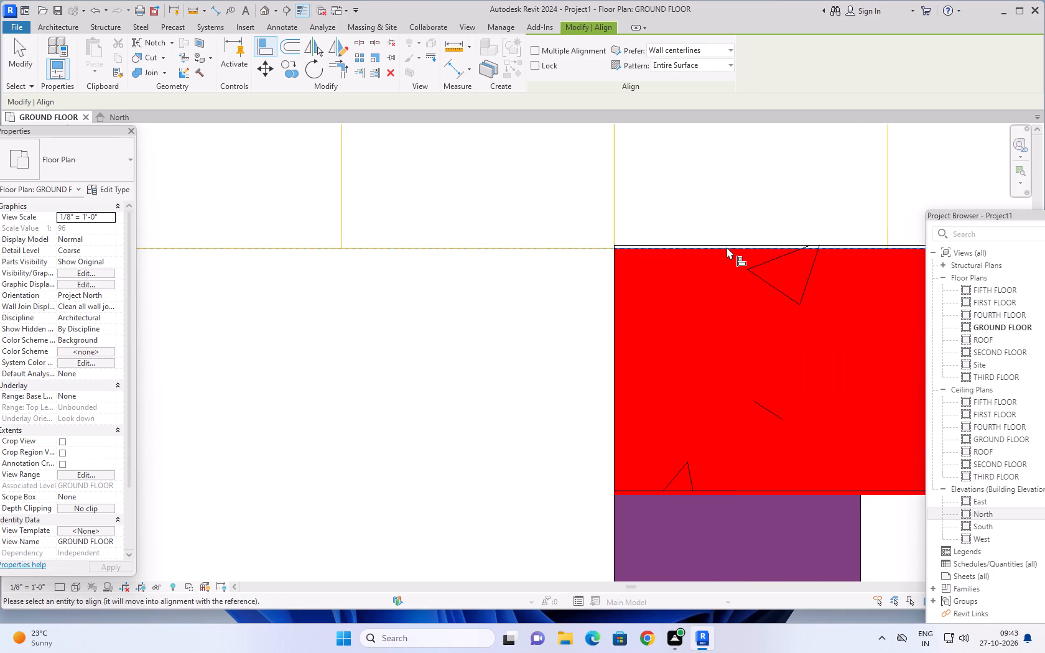
pyautogui.click(728, 243)
# Align the column where the wall between the 10'-0" x 13'-0" bedrooms meets the O.T.S with its red mark's lower-bedroom end and bedroom-side edges.
pyautogui.scroll(-10, 570, 294)
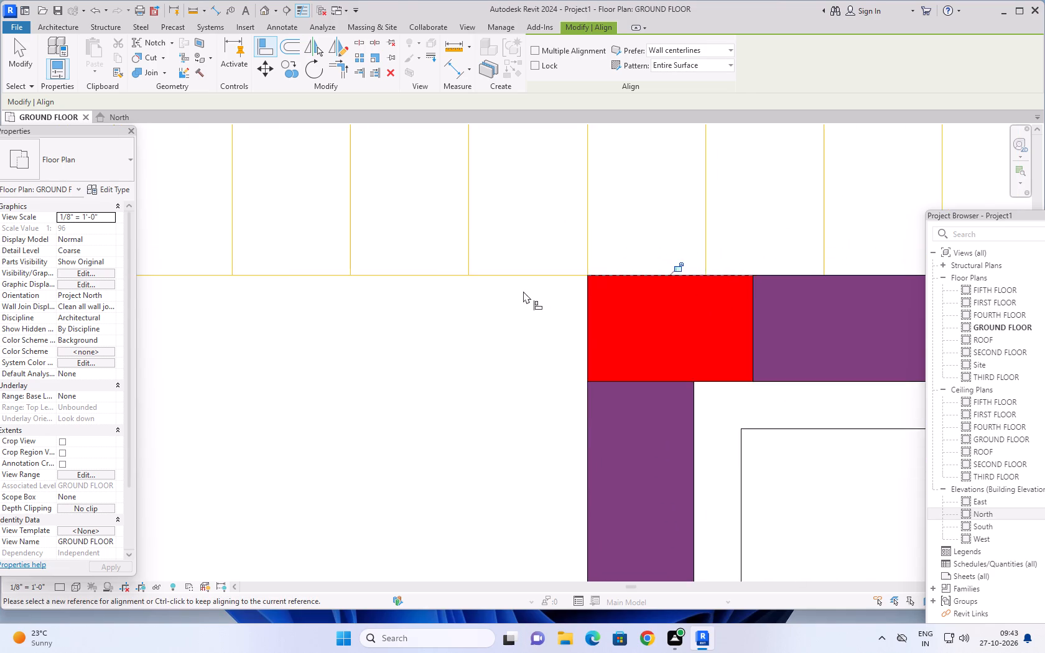
pyautogui.scroll(-12, 523, 291)
pyautogui.moveTo(470, 308); pyautogui.dragTo(748, 359, button='middle')
pyautogui.scroll(10, 529, 344)
pyautogui.scroll(6, 577, 364)
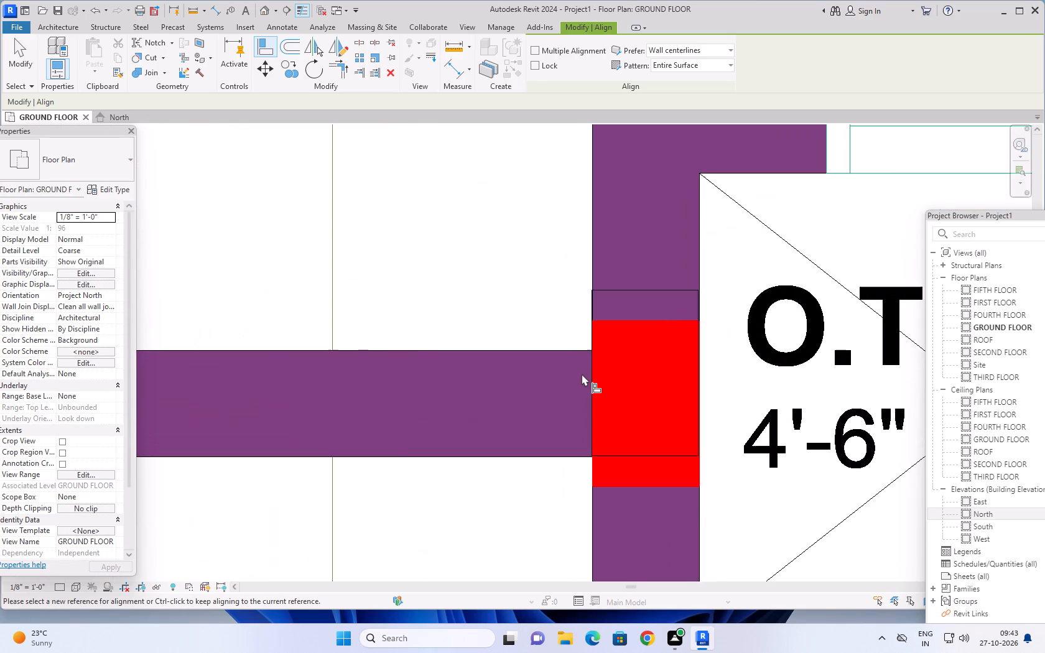
pyautogui.scroll(3, 589, 405)
pyautogui.moveTo(598, 411); pyautogui.dragTo(602, 234, button='middle')
pyautogui.scroll(4, 642, 341)
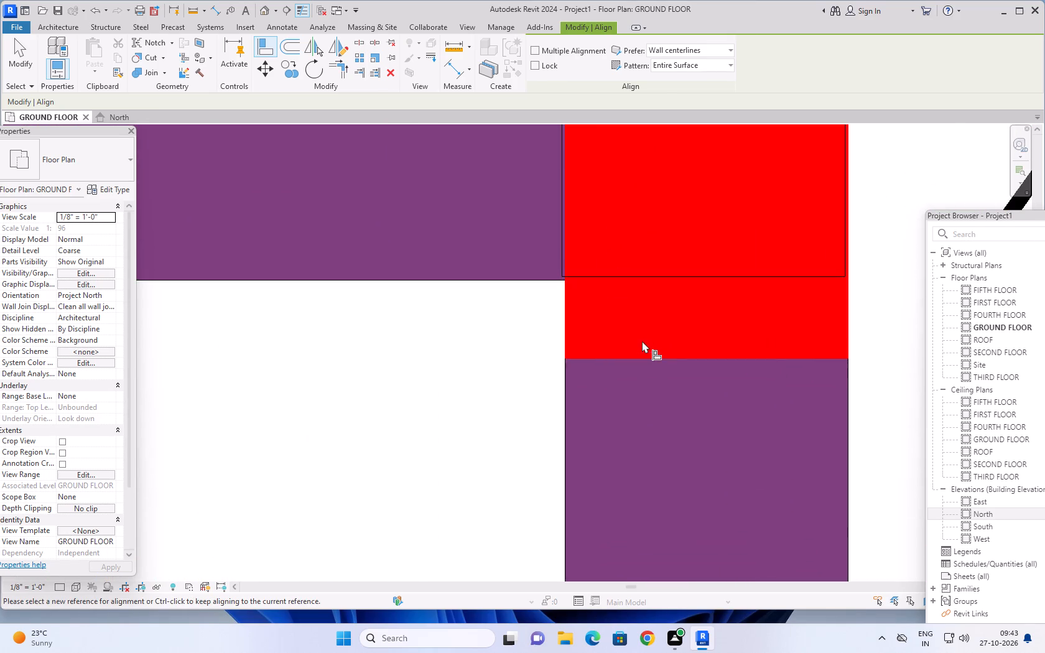
pyautogui.click(675, 359)
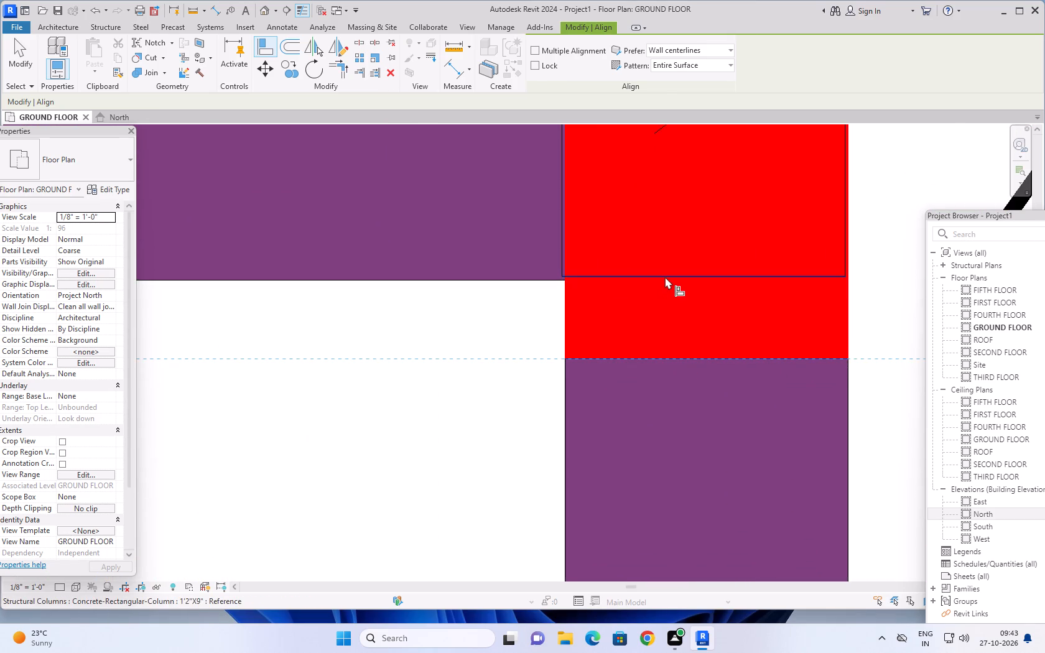
pyautogui.click(665, 277)
pyautogui.scroll(6, 562, 305)
pyautogui.click(571, 328)
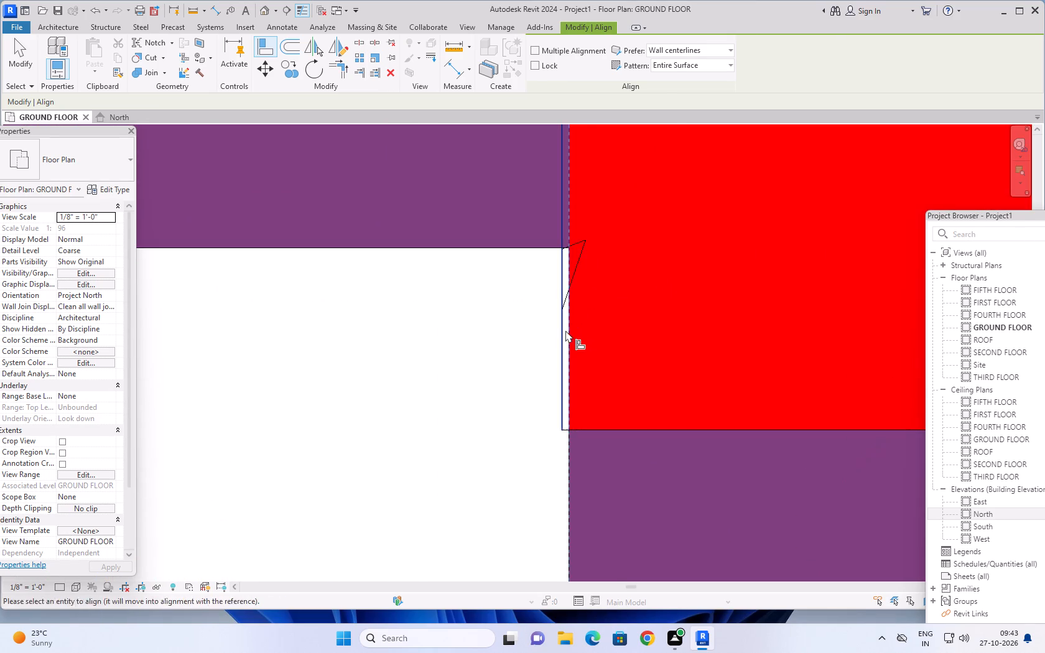
pyautogui.click(561, 332)
# Align the column at the exterior end of the wall between the 10'-0" x 13'-0" bedrooms with its red mark's interior end and upper-bedroom edges.
pyautogui.scroll(-7, 521, 330)
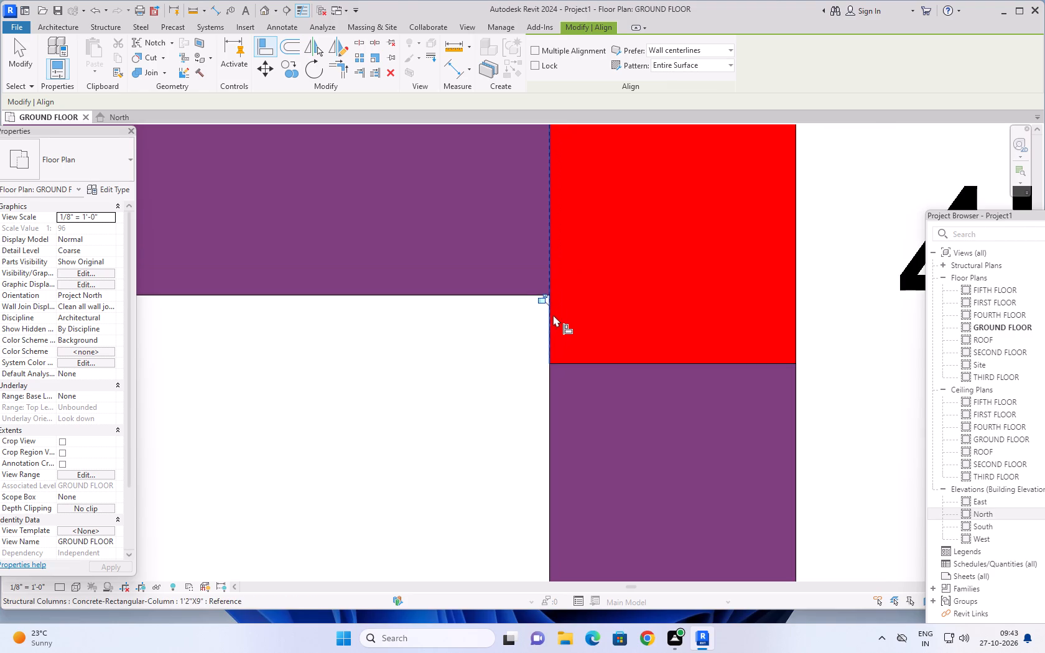
pyautogui.scroll(-17, 554, 313)
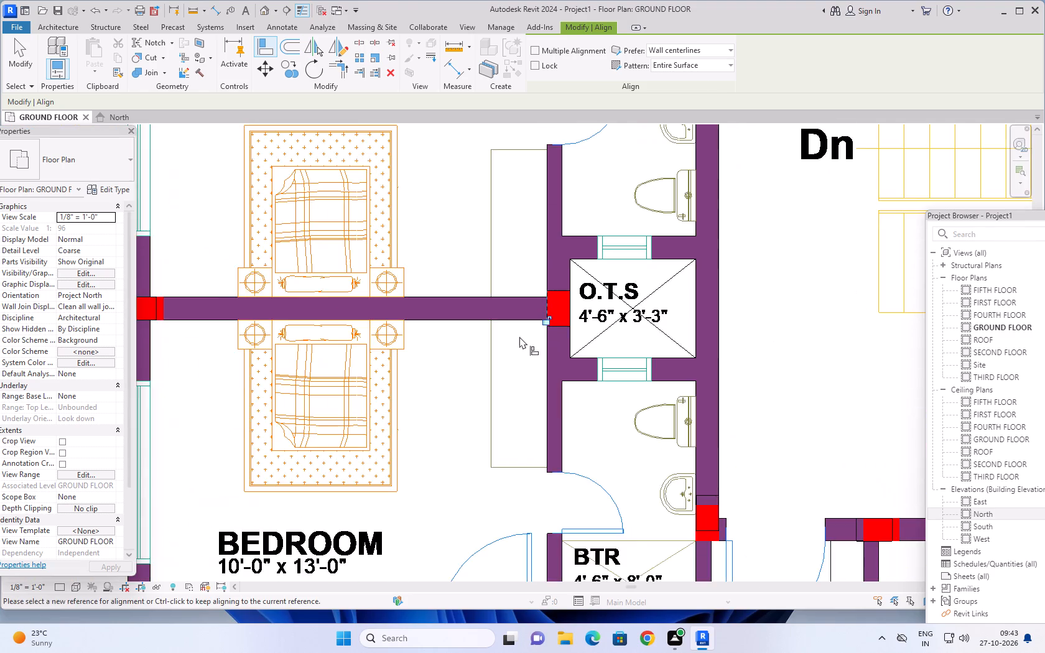
pyautogui.scroll(-4, 505, 346)
pyautogui.moveTo(483, 350); pyautogui.dragTo(722, 353, button='middle')
pyautogui.scroll(9, 522, 330)
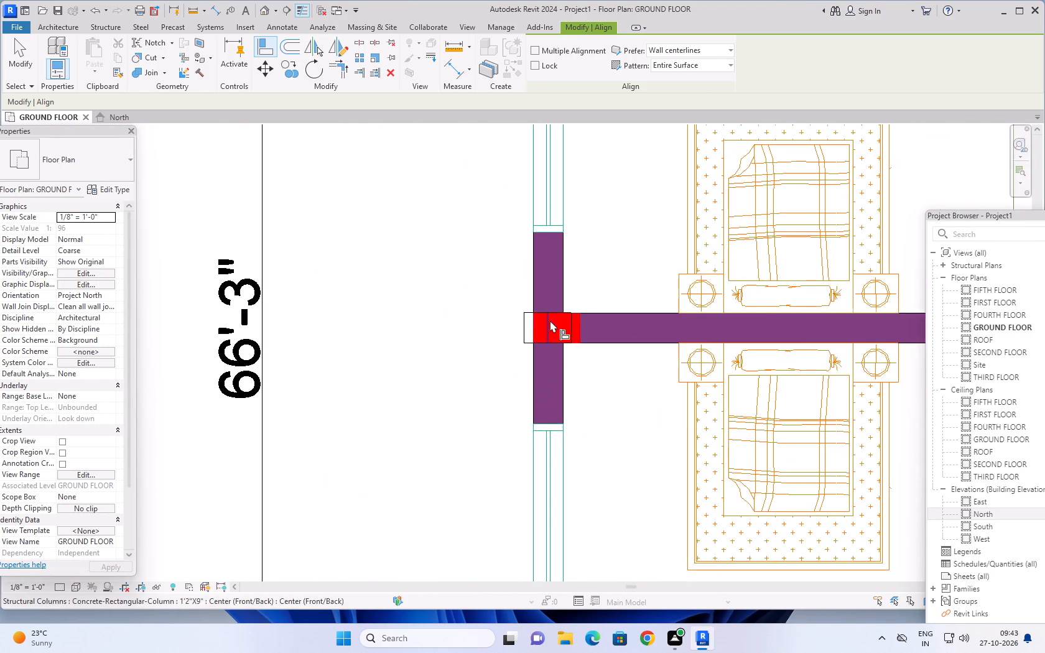
pyautogui.scroll(9, 550, 320)
pyautogui.scroll(4, 608, 314)
pyautogui.click(702, 302)
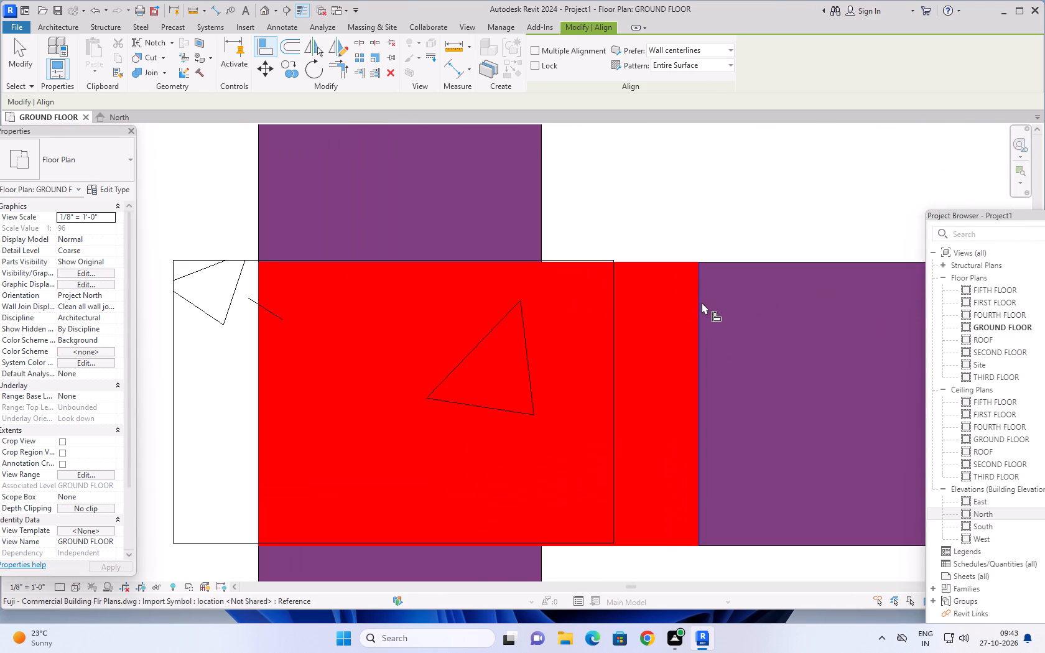
pyautogui.click(615, 310)
pyautogui.scroll(3, 608, 262)
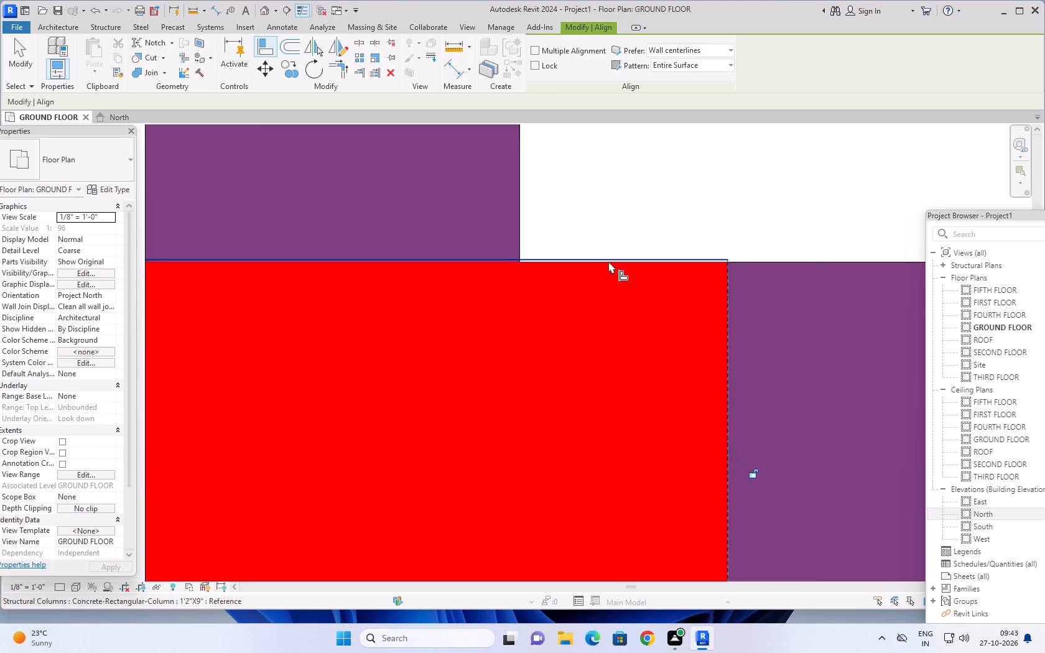
pyautogui.scroll(10, 608, 261)
pyautogui.click(596, 274)
pyautogui.click(596, 257)
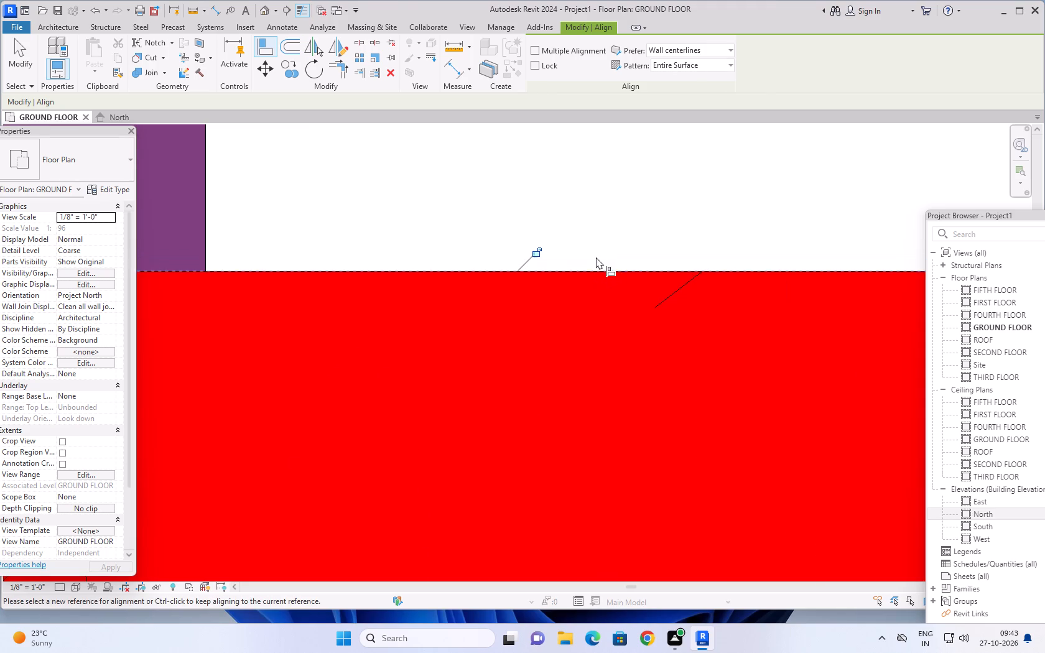
pyautogui.scroll(-20, 607, 262)
pyautogui.scroll(-12, 607, 262)
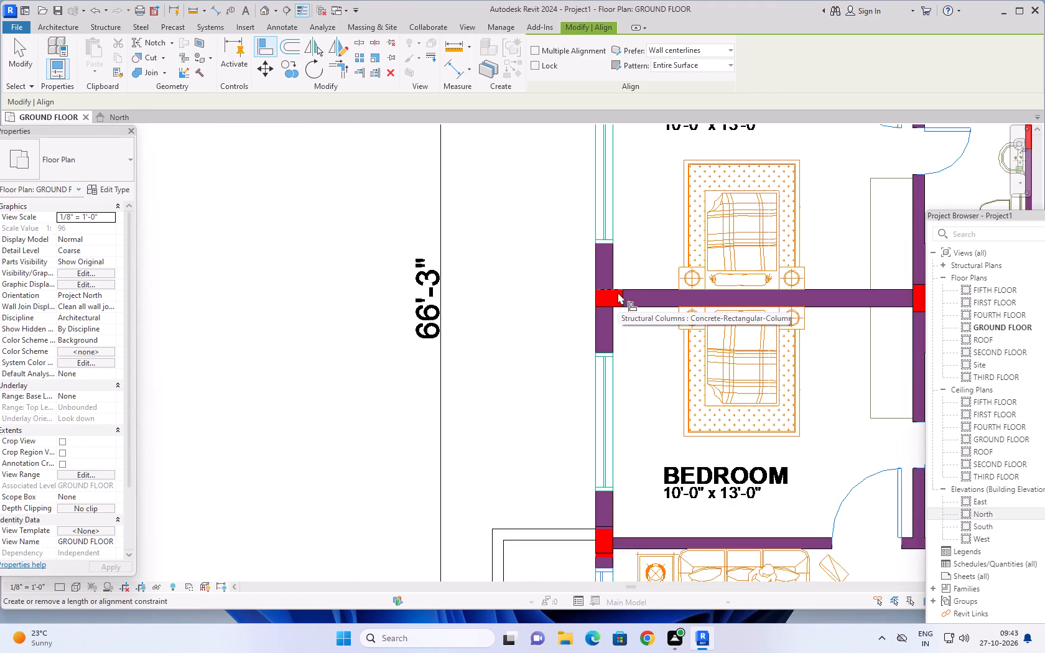
# Align the column where the bedroom–living wall meets the exterior wall at the balcony with its red mark's living-side end and exterior edges.
pyautogui.scroll(-12, 618, 292)
pyautogui.moveTo(625, 320); pyautogui.dragTo(524, 305, button='middle')
pyautogui.scroll(3, 582, 313)
pyautogui.scroll(18, 473, 350)
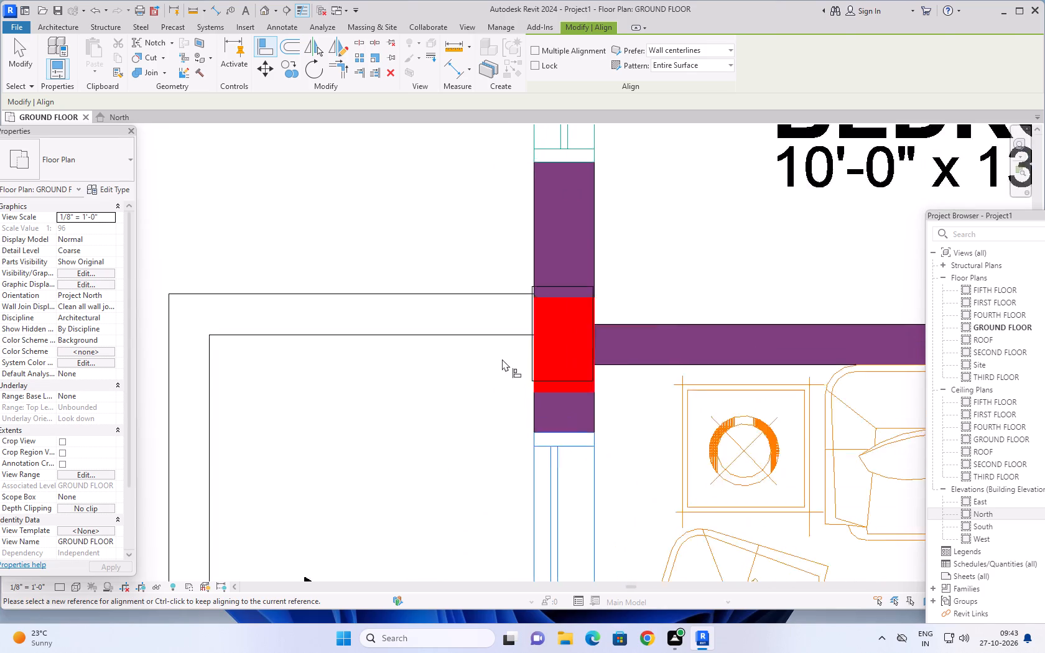
pyautogui.scroll(2, 502, 359)
pyautogui.scroll(7, 565, 413)
pyautogui.click(578, 402)
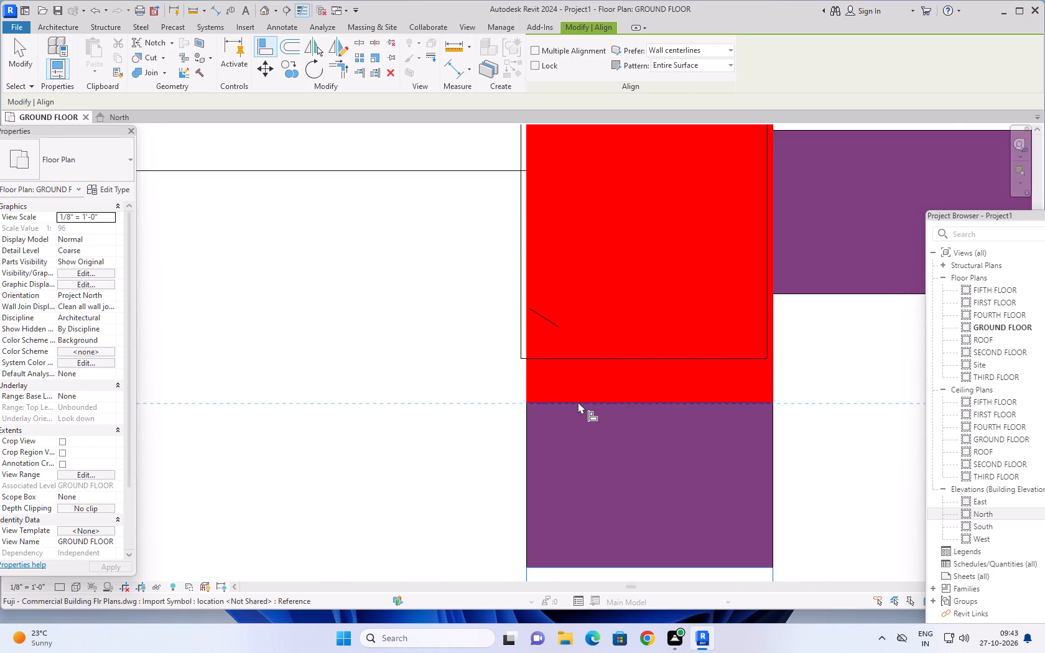
pyautogui.click(592, 351)
pyautogui.click(589, 357)
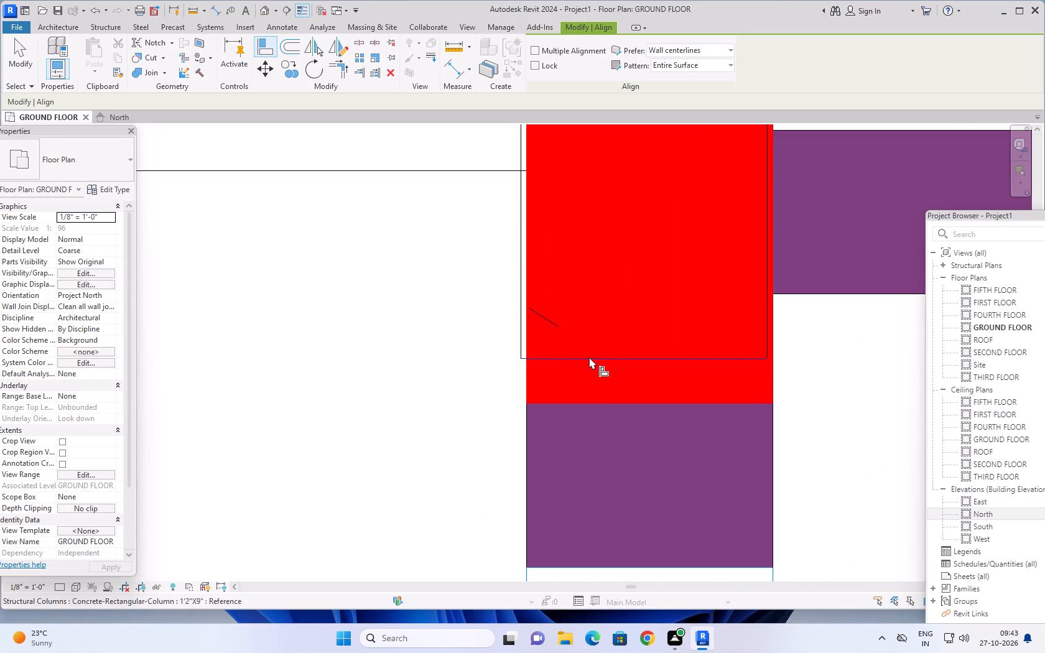
pyautogui.click(600, 376)
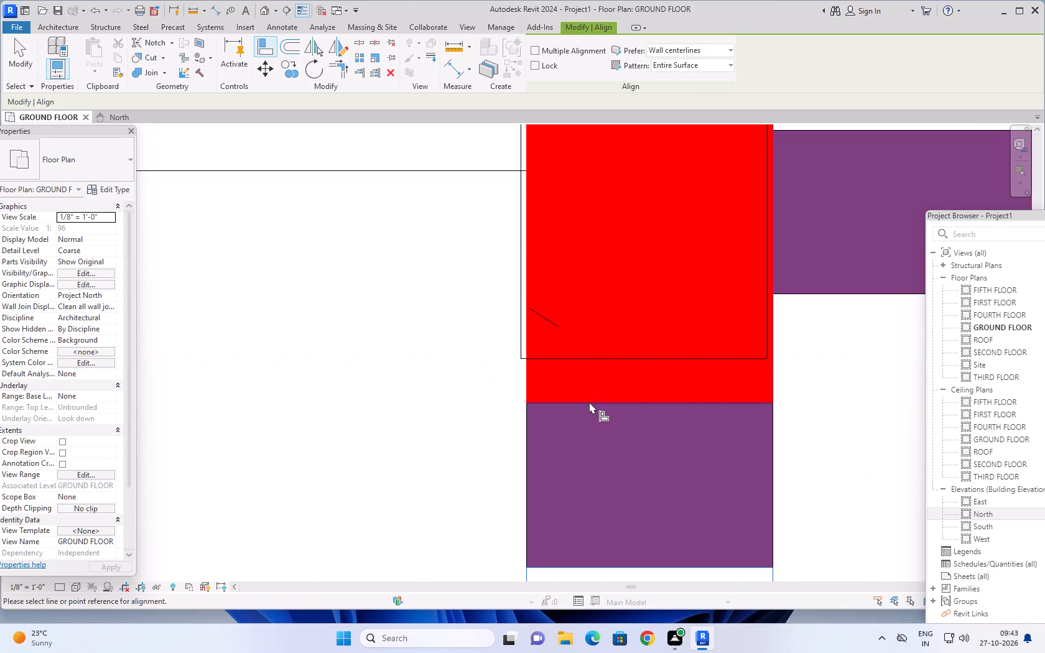
pyautogui.click(589, 402)
pyautogui.click(601, 359)
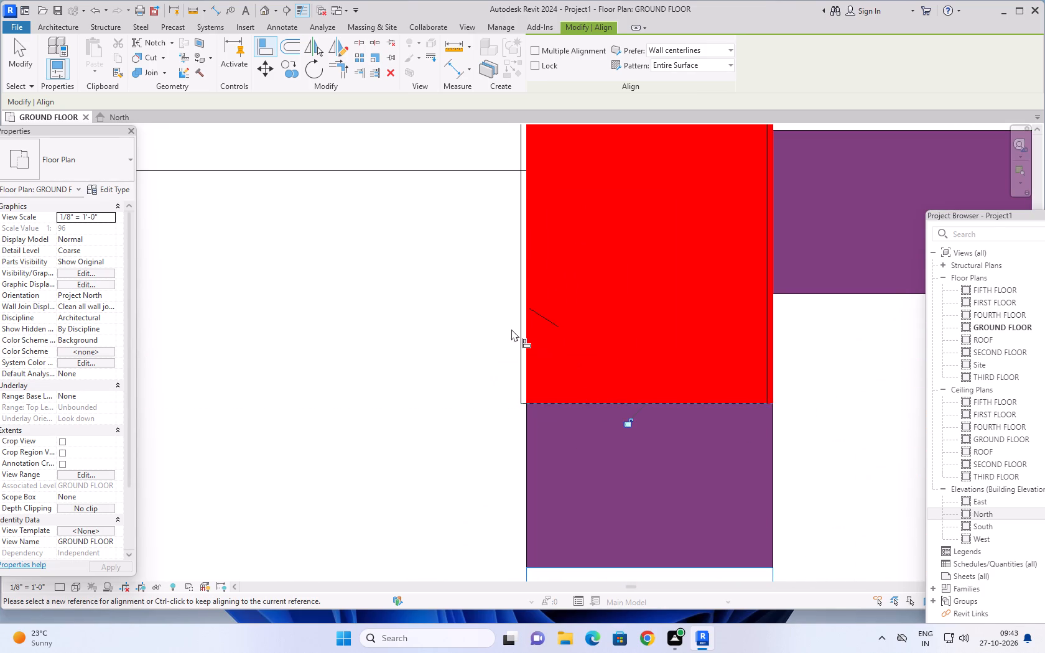
pyautogui.scroll(11, 511, 328)
pyautogui.click(580, 328)
pyautogui.click(551, 338)
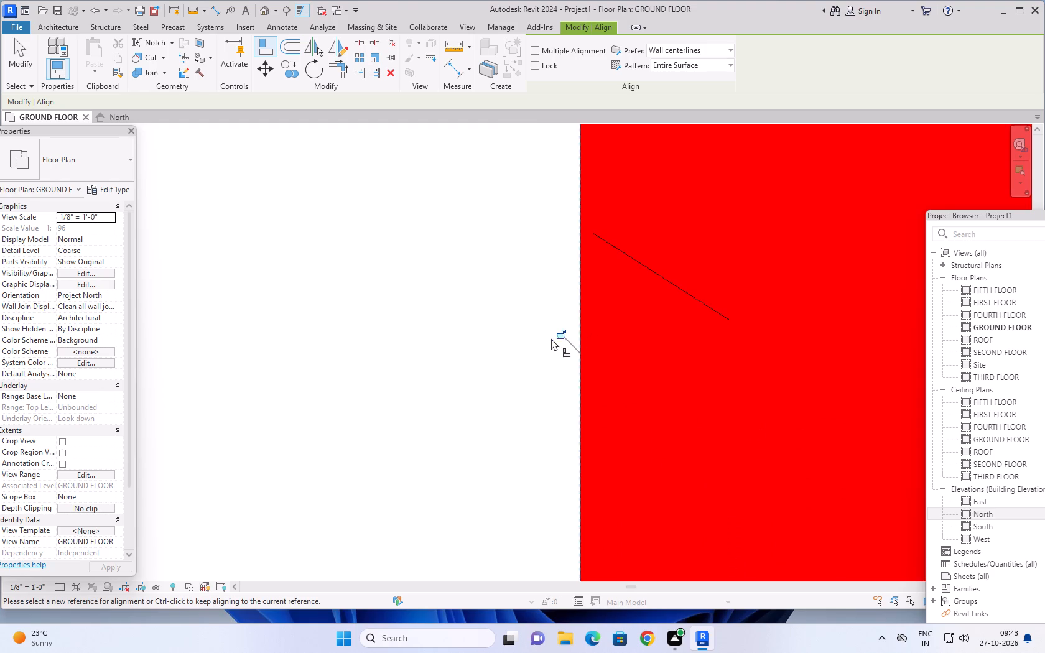
# Align the column at the toilet wall corner beside the foyer entrance door with its red mark's toilet-side and foyer-side end edges.
pyautogui.scroll(-20, 601, 335)
pyautogui.scroll(-6, 601, 335)
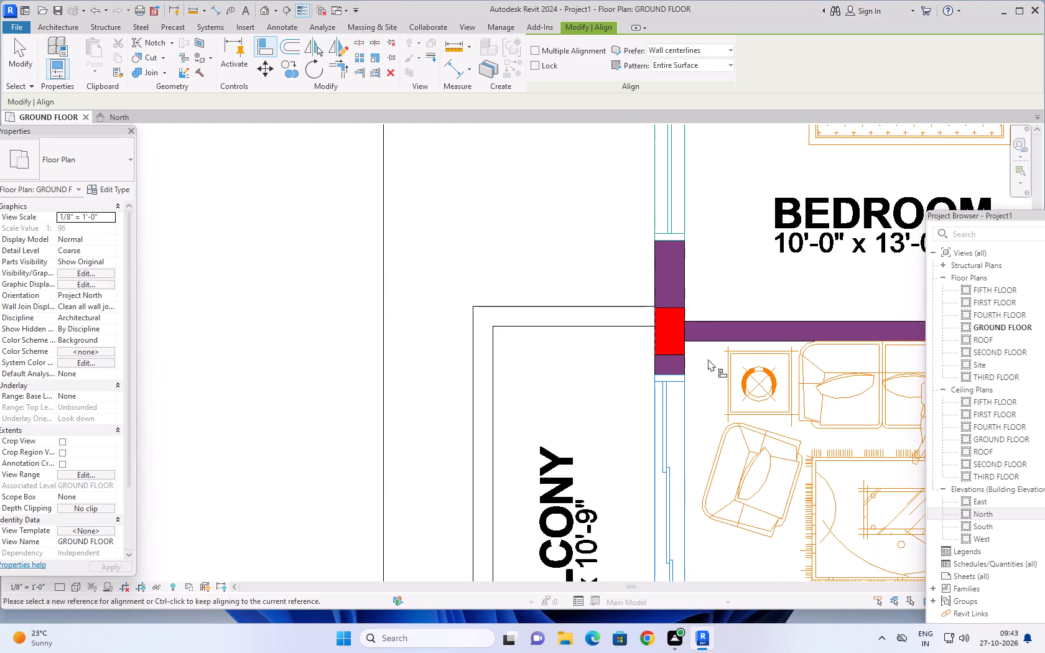
pyautogui.moveTo(708, 359); pyautogui.dragTo(297, 347, button='middle')
pyautogui.scroll(-6, 534, 363)
pyautogui.moveTo(685, 380); pyautogui.dragTo(445, 440, button='middle')
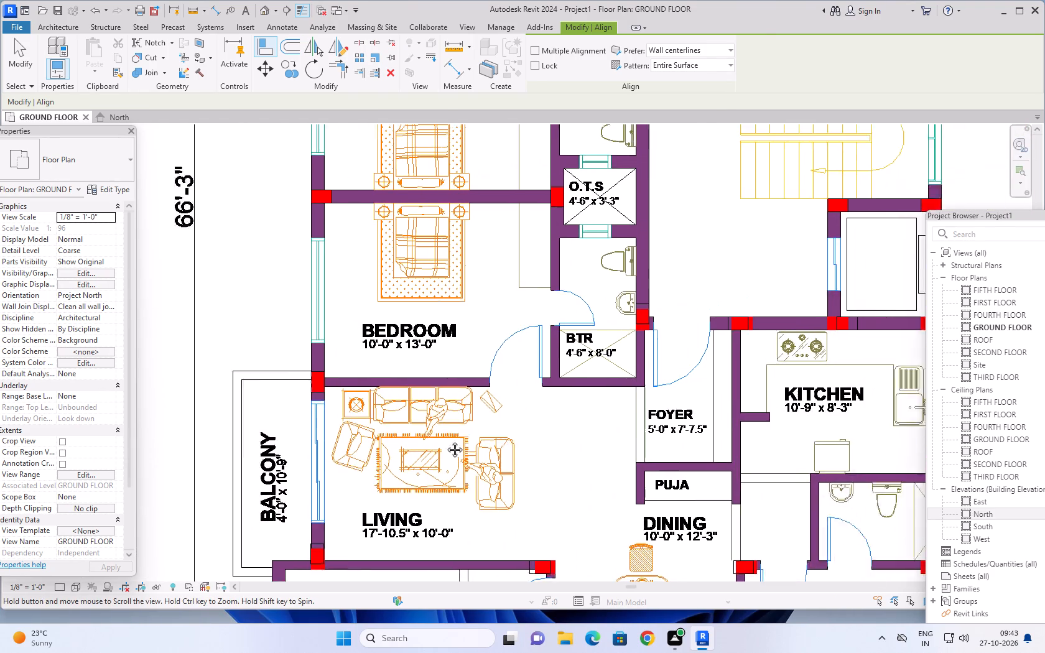
pyautogui.moveTo(445, 440); pyautogui.dragTo(391, 464, button='middle')
pyautogui.scroll(18, 484, 373)
pyautogui.scroll(3, 485, 373)
pyautogui.click(448, 463)
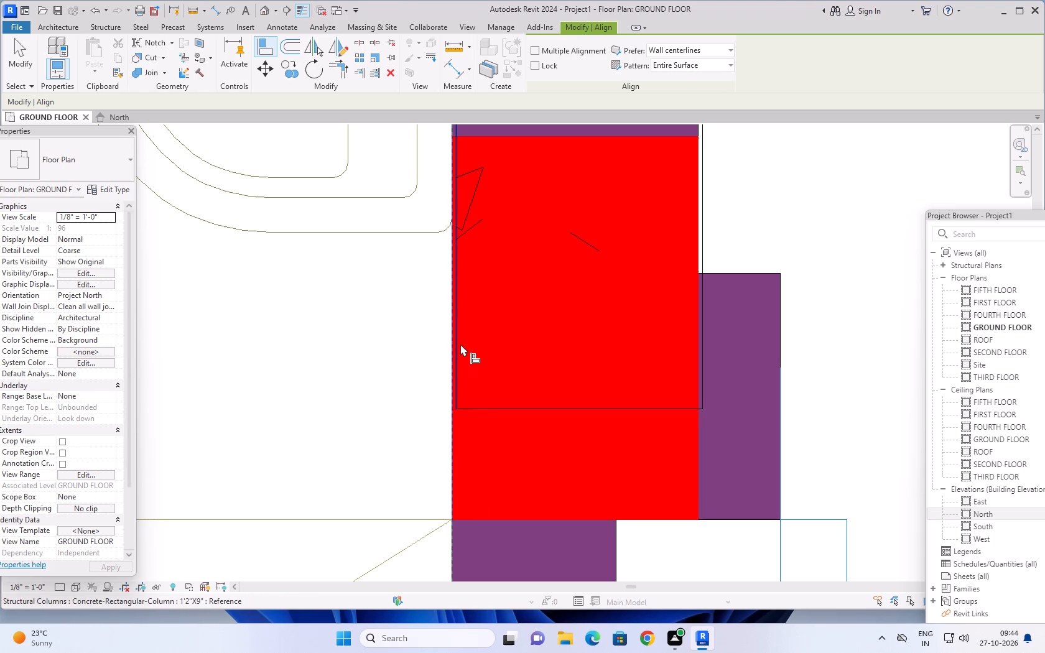
pyautogui.click(460, 344)
pyautogui.click(509, 518)
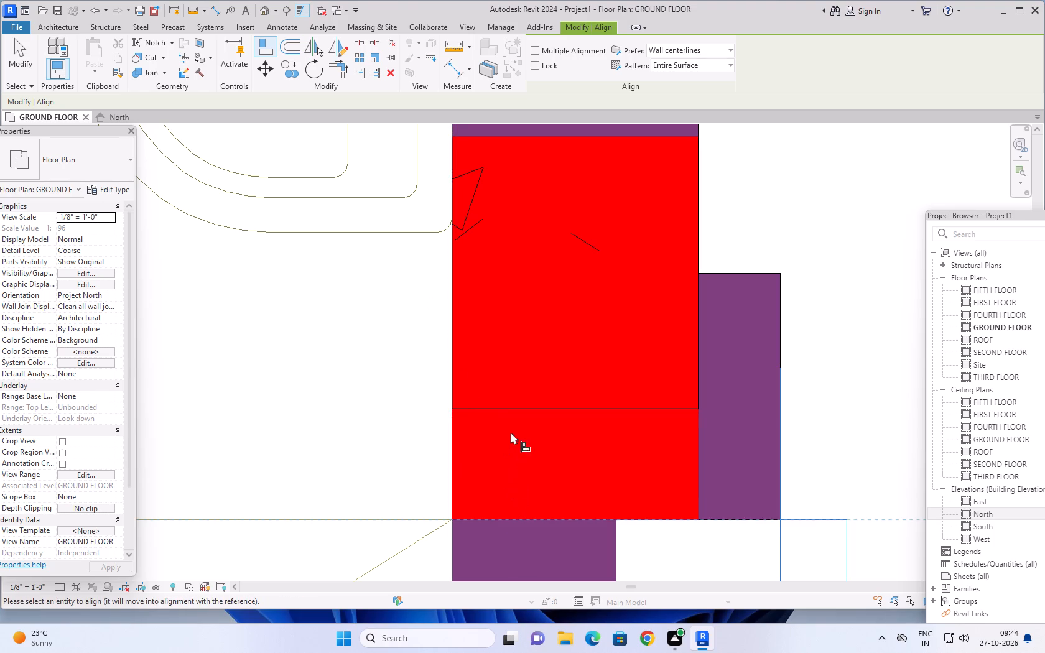
pyautogui.click(516, 408)
# Align the column where the foyer–kitchen wall meets the lobby wall with its red mark's kitchen-side end and lobby-side edges.
pyautogui.scroll(-19, 533, 386)
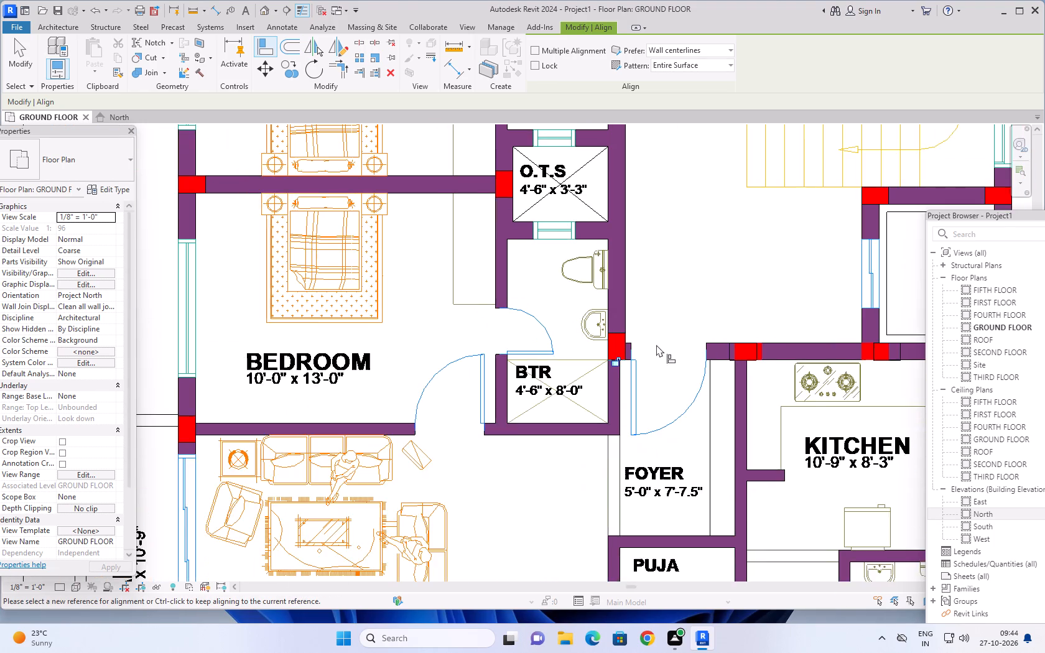
pyautogui.moveTo(644, 345); pyautogui.dragTo(422, 352, button='middle')
pyautogui.scroll(15, 524, 370)
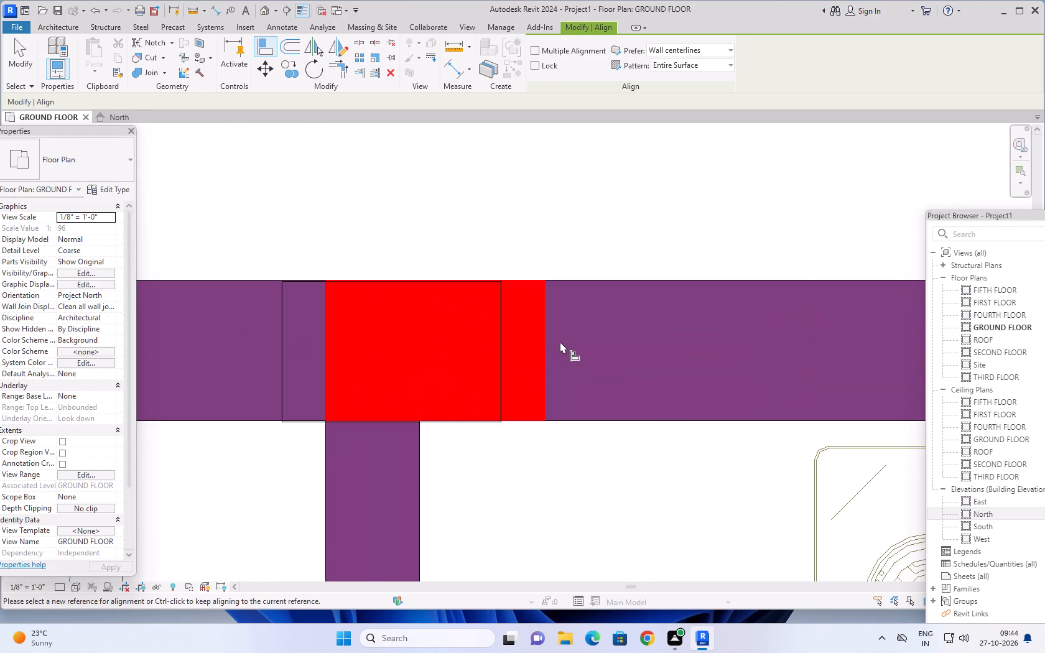
pyautogui.click(544, 340)
pyautogui.click(499, 338)
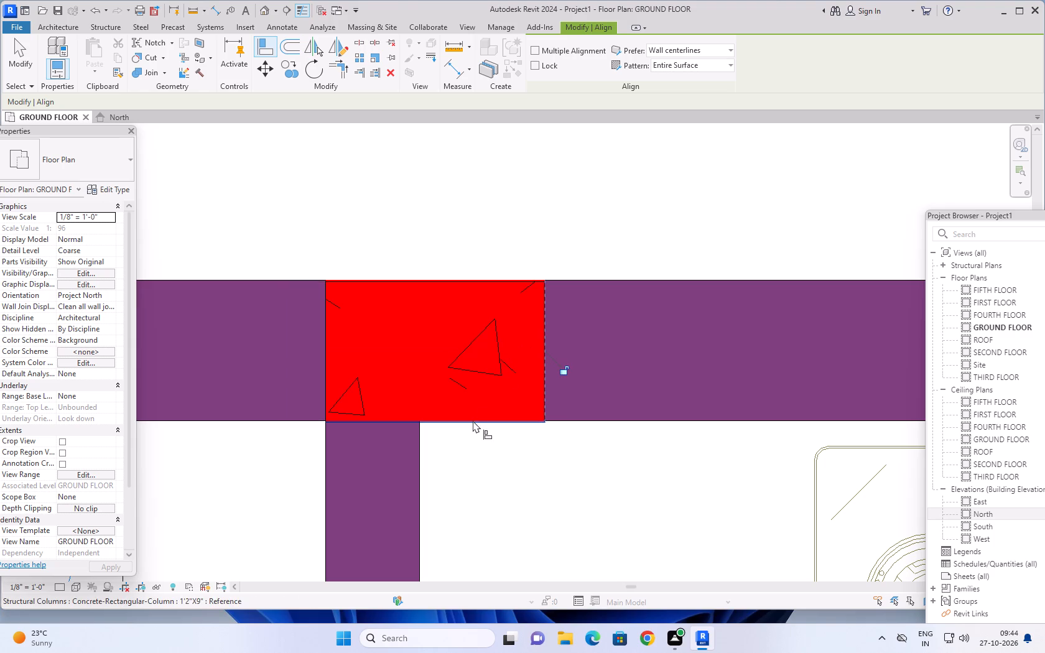
pyautogui.scroll(5, 315, 276)
pyautogui.scroll(10, 370, 272)
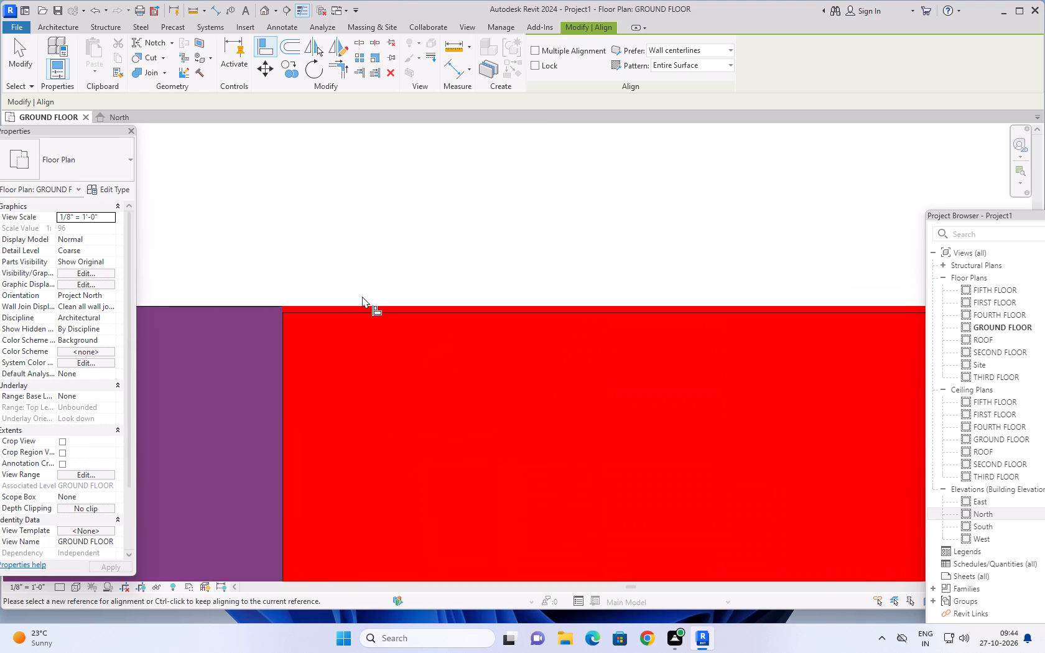
pyautogui.scroll(6, 362, 296)
pyautogui.click(343, 328)
pyautogui.click(343, 348)
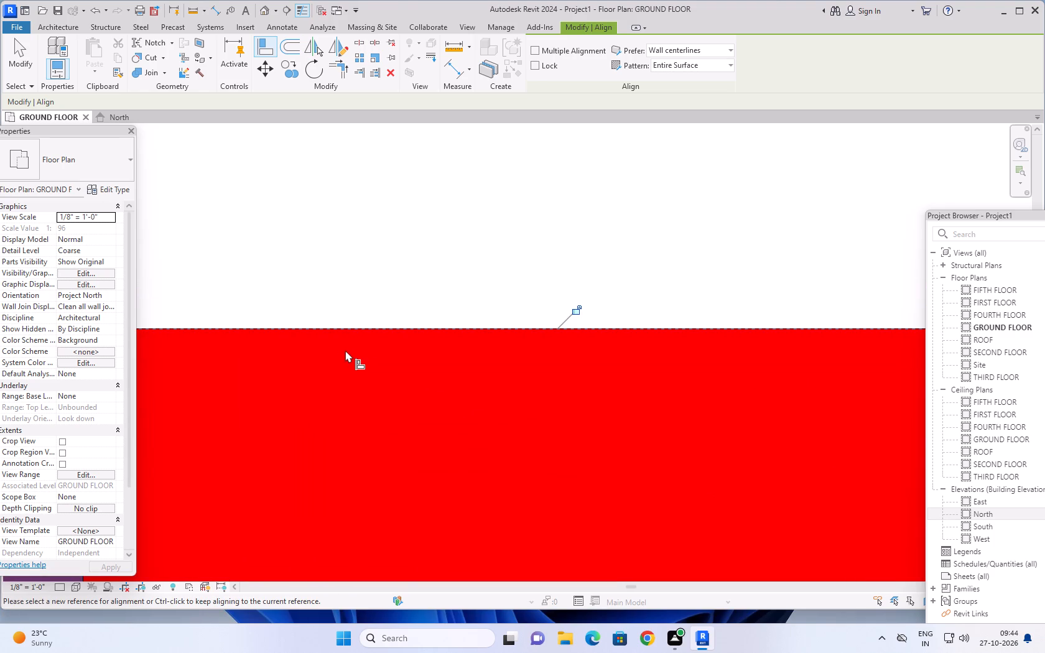
# Align the column at the lift's door-side corner above the kitchen with its red mark's foyer-side end and lift-side edges.
pyautogui.scroll(-20, 446, 299)
pyautogui.scroll(-9, 446, 299)
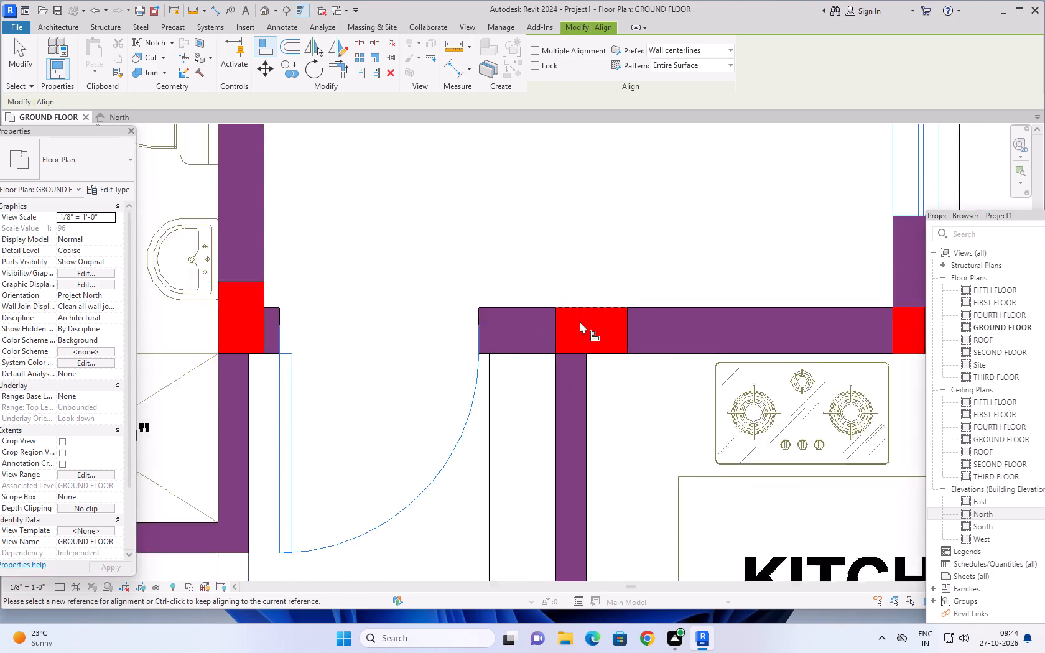
pyautogui.scroll(-6, 580, 322)
pyautogui.moveTo(600, 351); pyautogui.dragTo(361, 366, button='middle')
pyautogui.scroll(3, 513, 339)
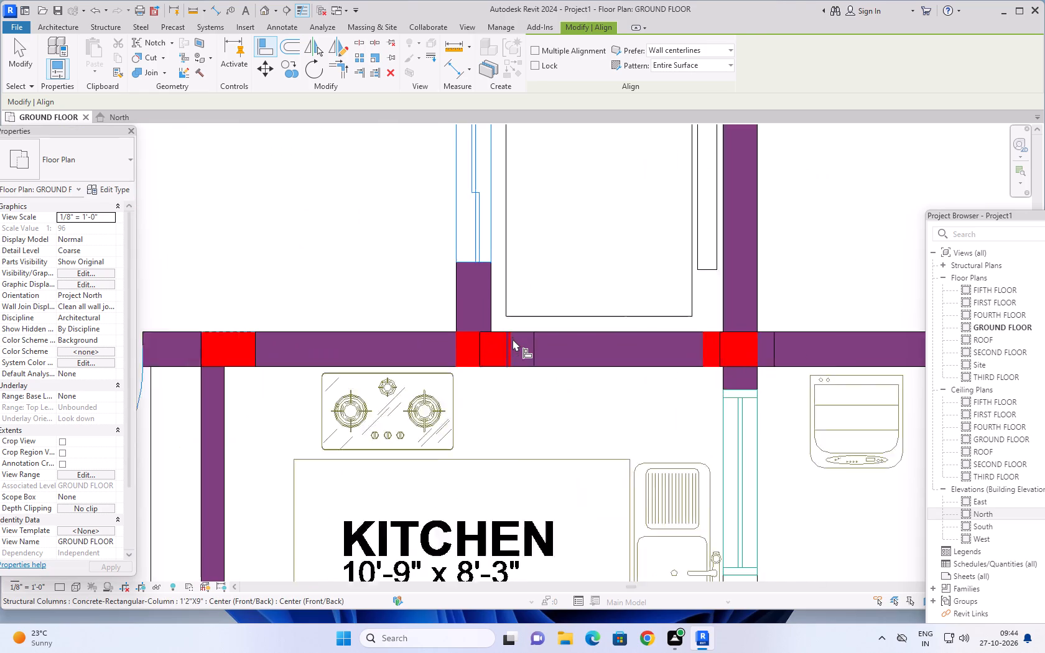
pyautogui.scroll(4, 513, 339)
pyautogui.scroll(6, 461, 338)
pyautogui.scroll(6, 383, 349)
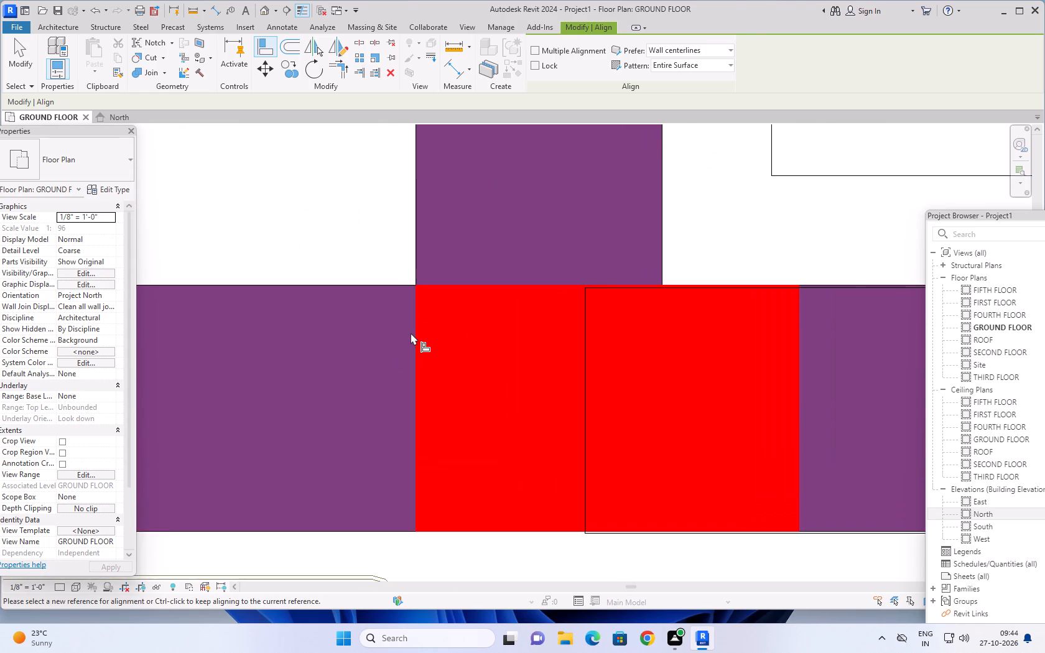
pyautogui.click(418, 337)
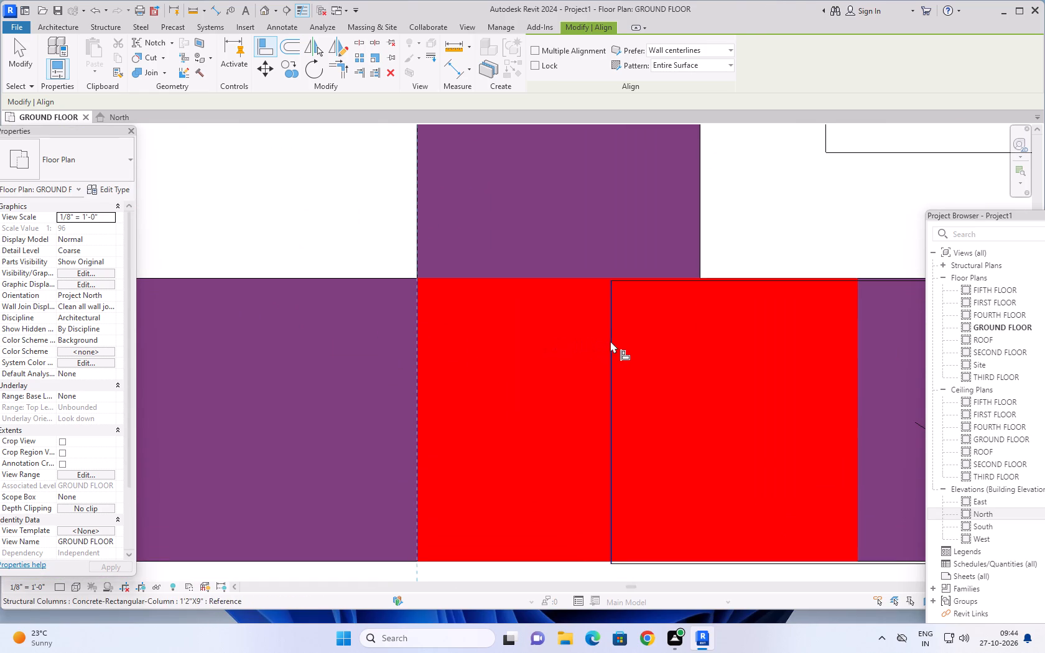
pyautogui.click(610, 341)
pyautogui.scroll(5, 662, 244)
pyautogui.moveTo(726, 246); pyautogui.dragTo(677, 133, button='middle')
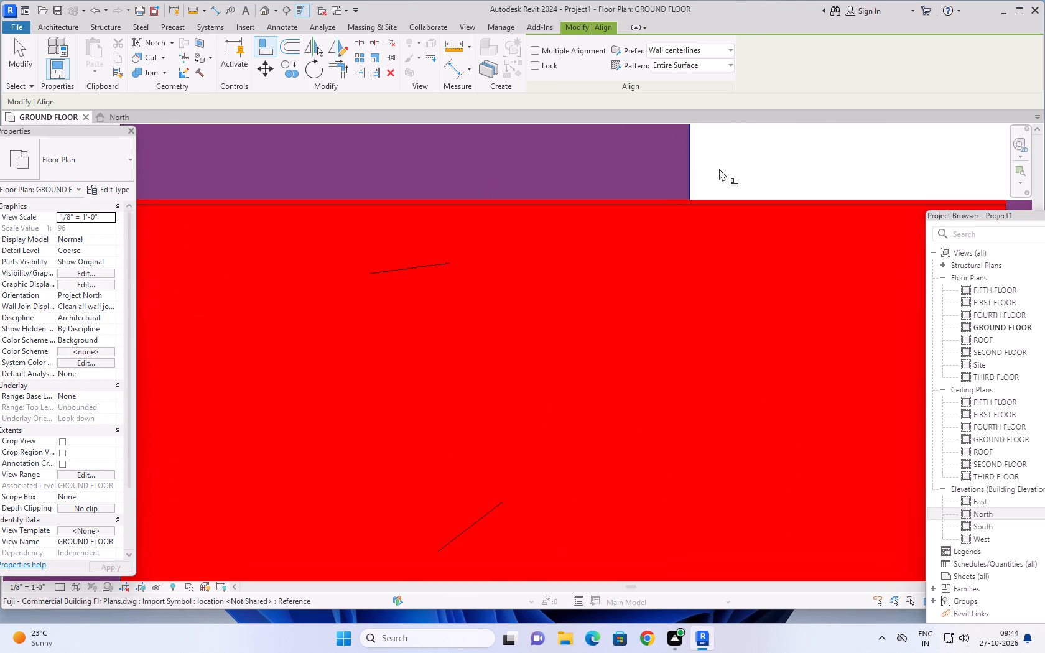
pyautogui.scroll(9, 724, 177)
pyautogui.click(679, 249)
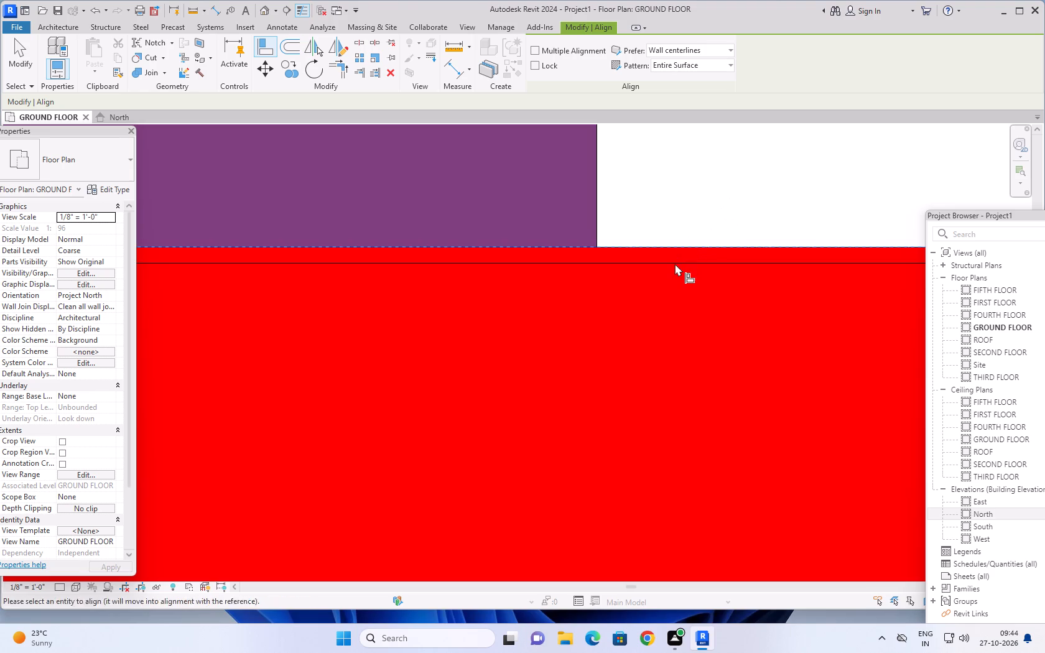
pyautogui.click(675, 264)
# Align the column where the lift wall meets the kitchen's sink-side window wall with its red mark's kitchen-side end and lift-side edges.
pyautogui.scroll(-18, 684, 223)
pyautogui.scroll(-4, 692, 233)
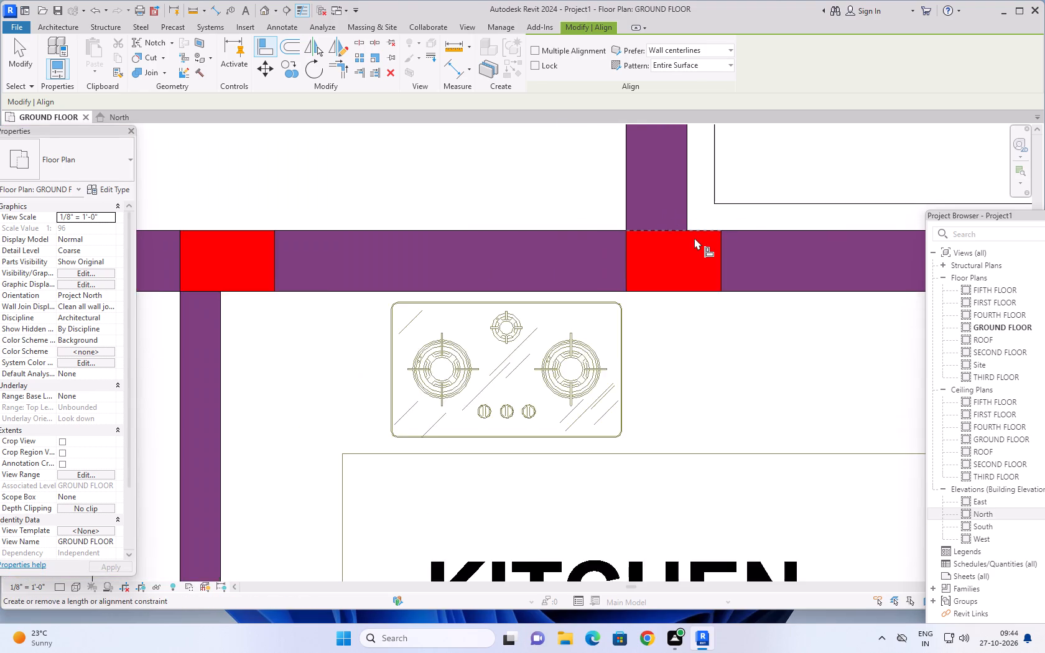
pyautogui.scroll(-10, 694, 238)
pyautogui.moveTo(715, 291); pyautogui.dragTo(534, 347, button='middle')
pyautogui.scroll(4, 672, 299)
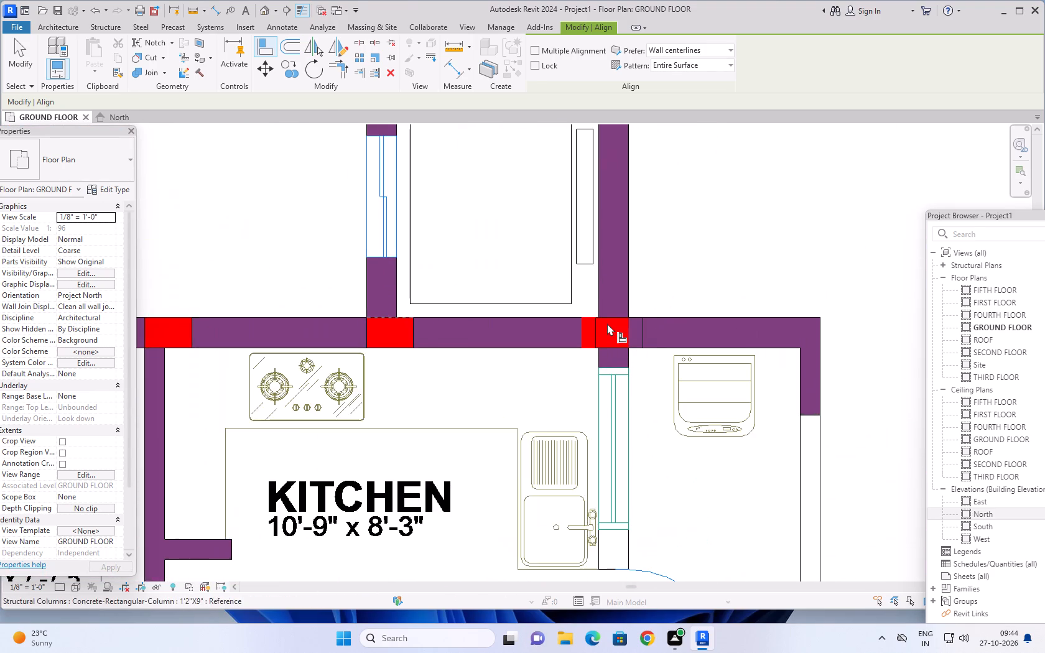
pyautogui.scroll(17, 606, 323)
pyautogui.click(523, 362)
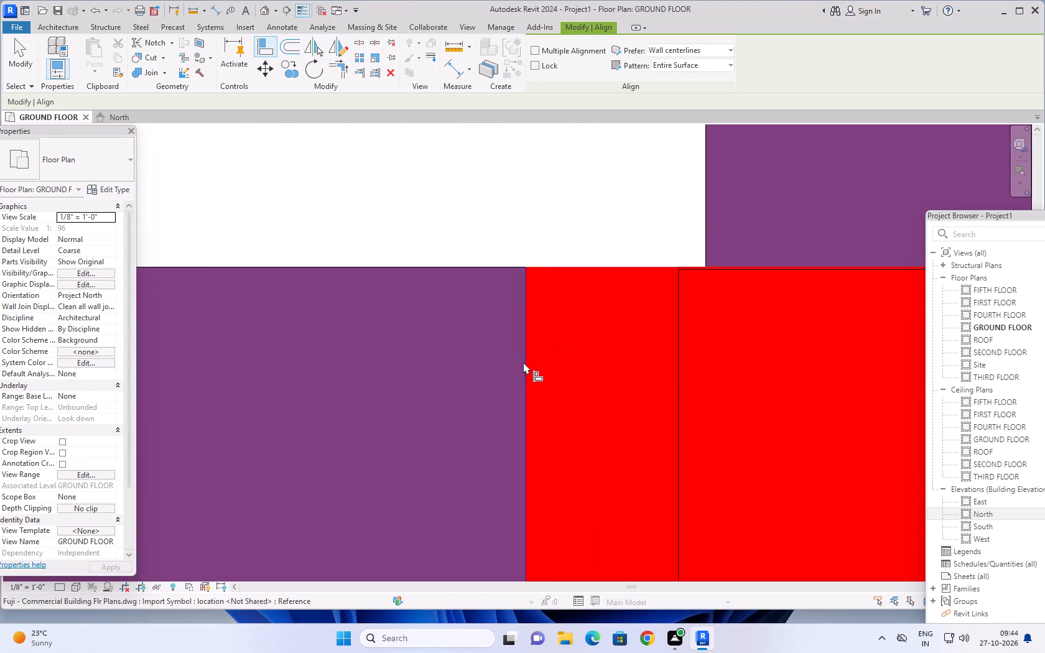
pyautogui.click(681, 369)
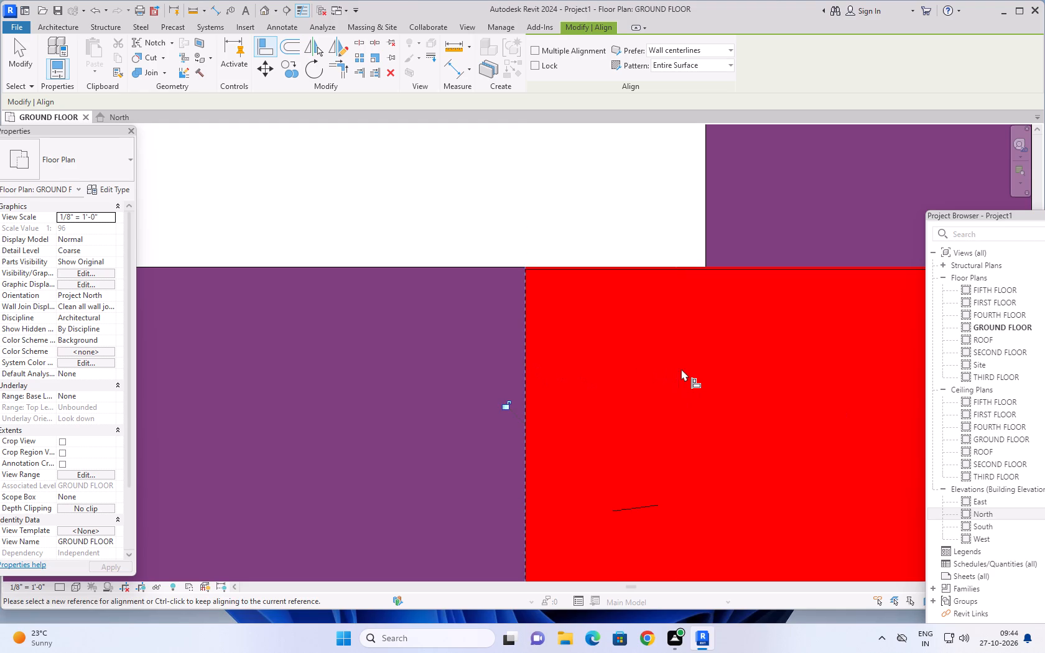
pyautogui.scroll(12, 593, 260)
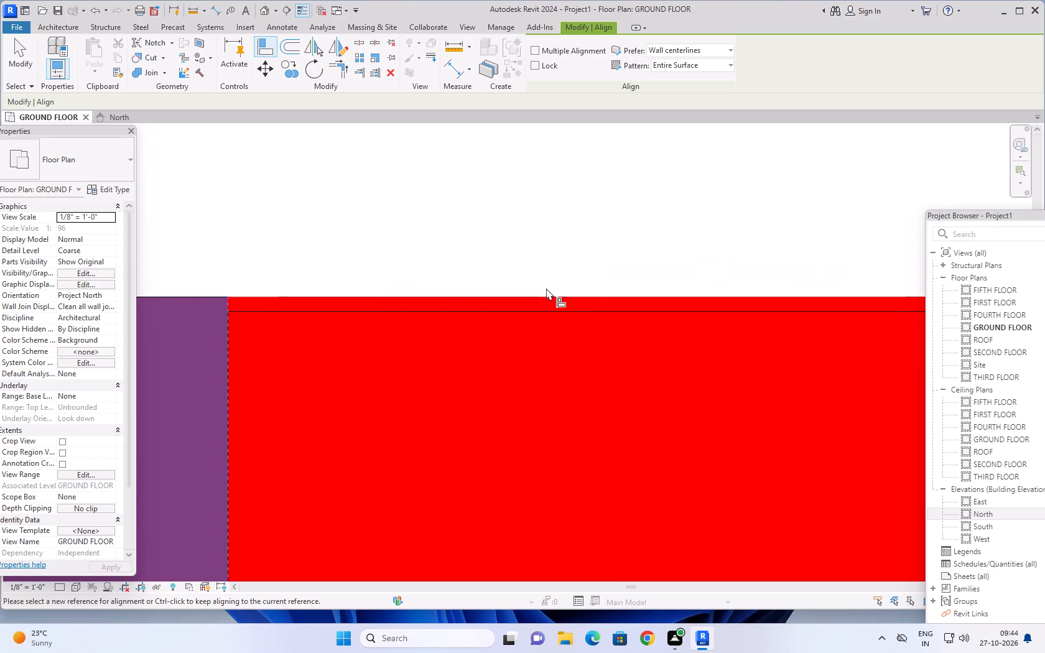
pyautogui.click(546, 297)
pyautogui.click(546, 310)
# Align the column on the wall between the master bedroom and its toilet with its red mark's dining-side end and toilet-side edges.
pyautogui.scroll(-9, 556, 281)
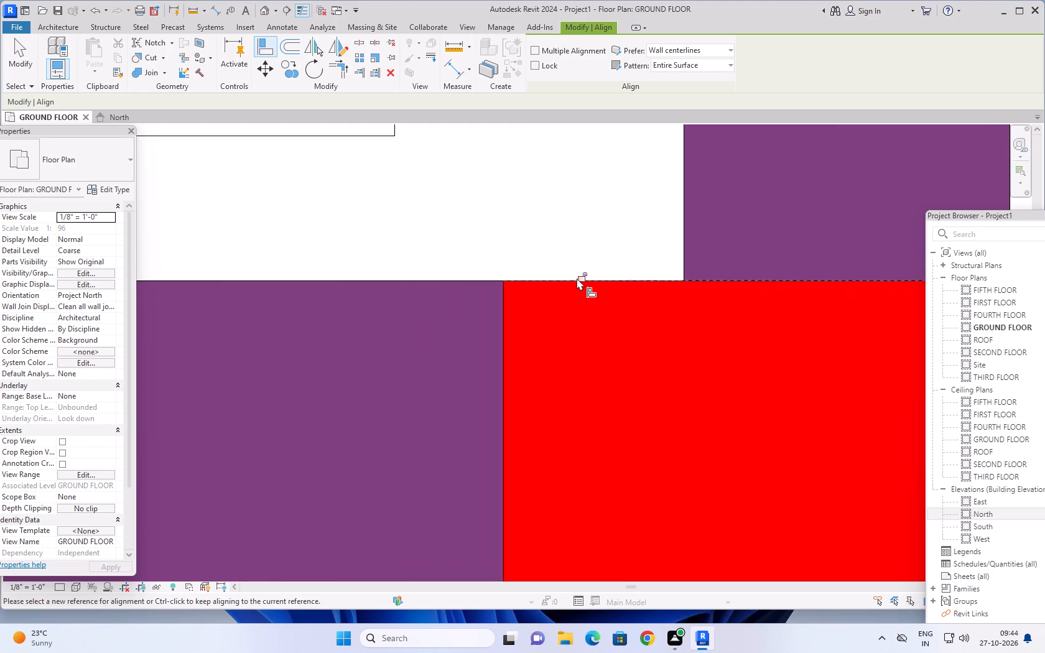
pyautogui.scroll(-20, 577, 278)
pyautogui.scroll(-12, 577, 278)
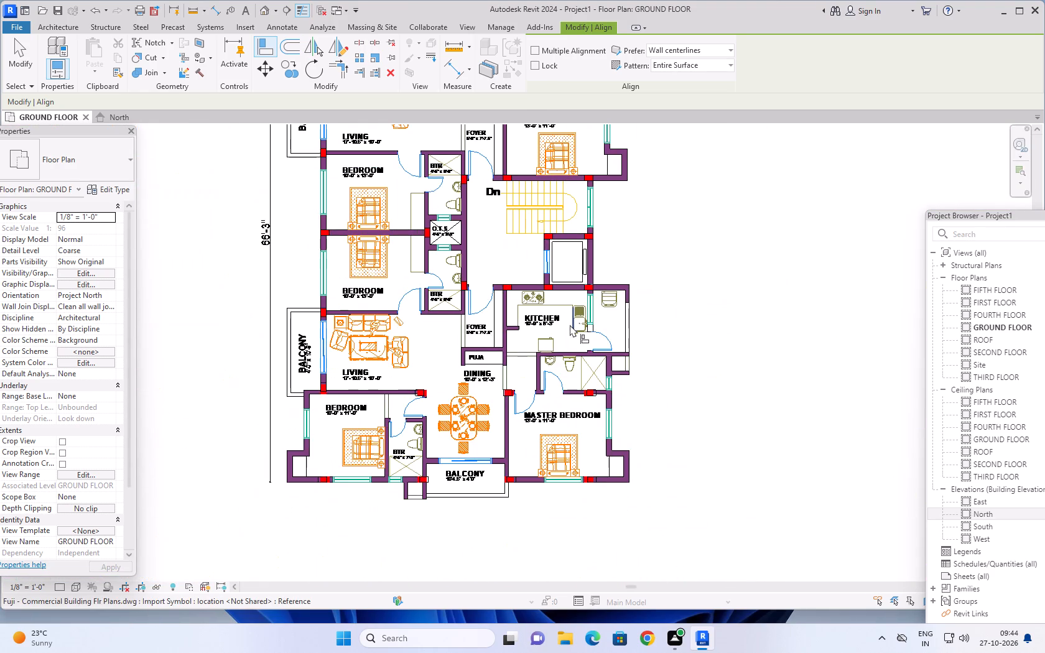
pyautogui.moveTo(568, 322); pyautogui.dragTo(600, 237, button='middle')
pyautogui.scroll(5, 612, 291)
pyautogui.scroll(13, 629, 340)
pyautogui.scroll(12, 608, 289)
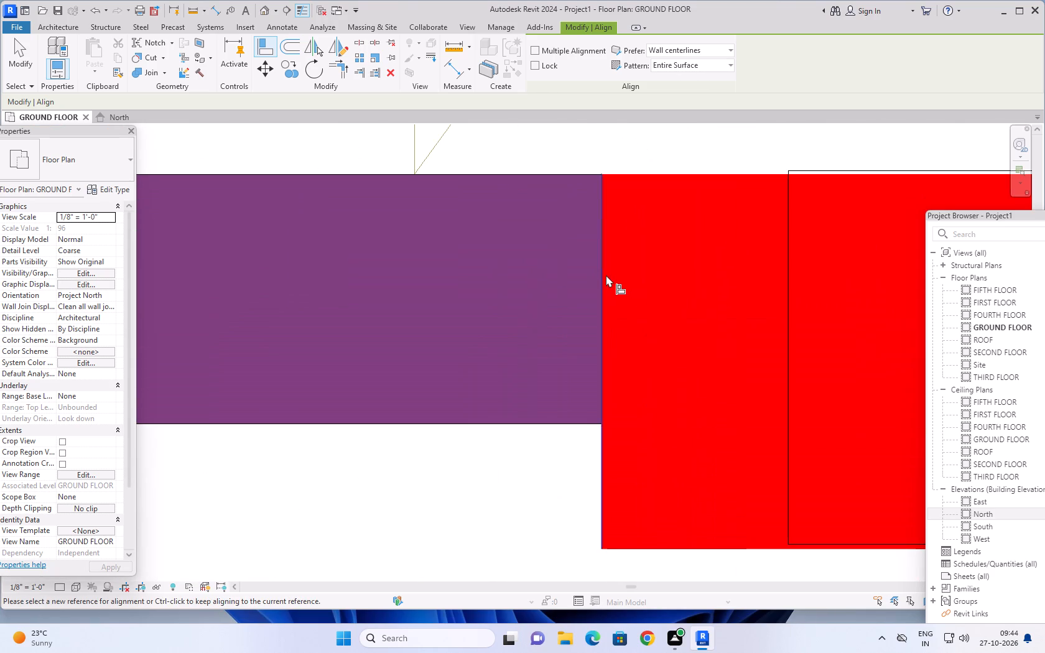
pyautogui.click(605, 274)
pyautogui.click(787, 268)
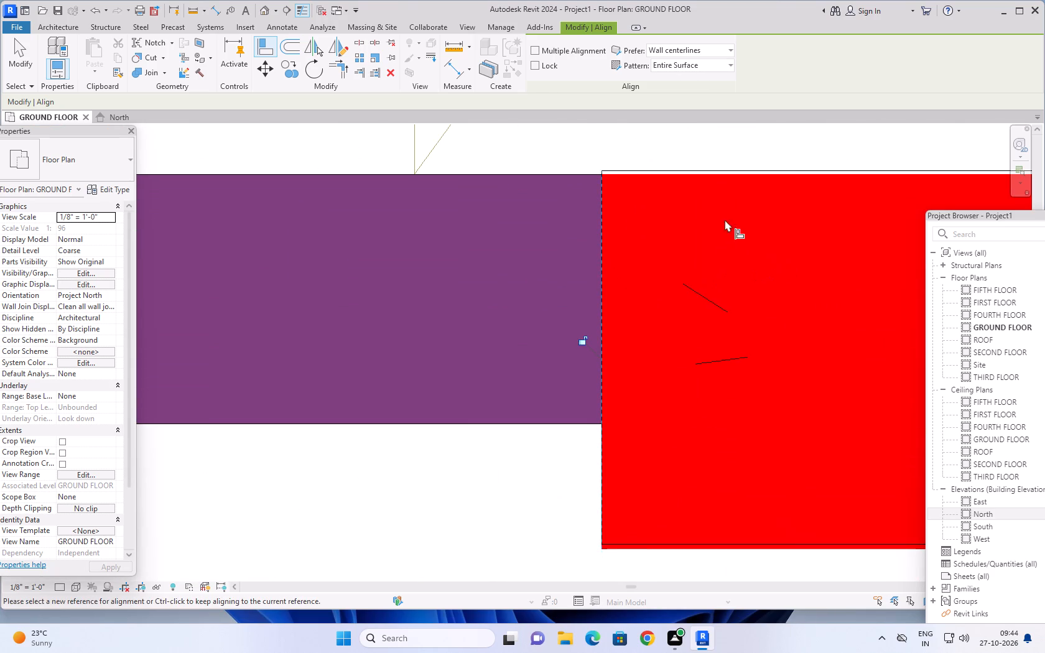
pyautogui.scroll(11, 701, 170)
pyautogui.click(661, 190)
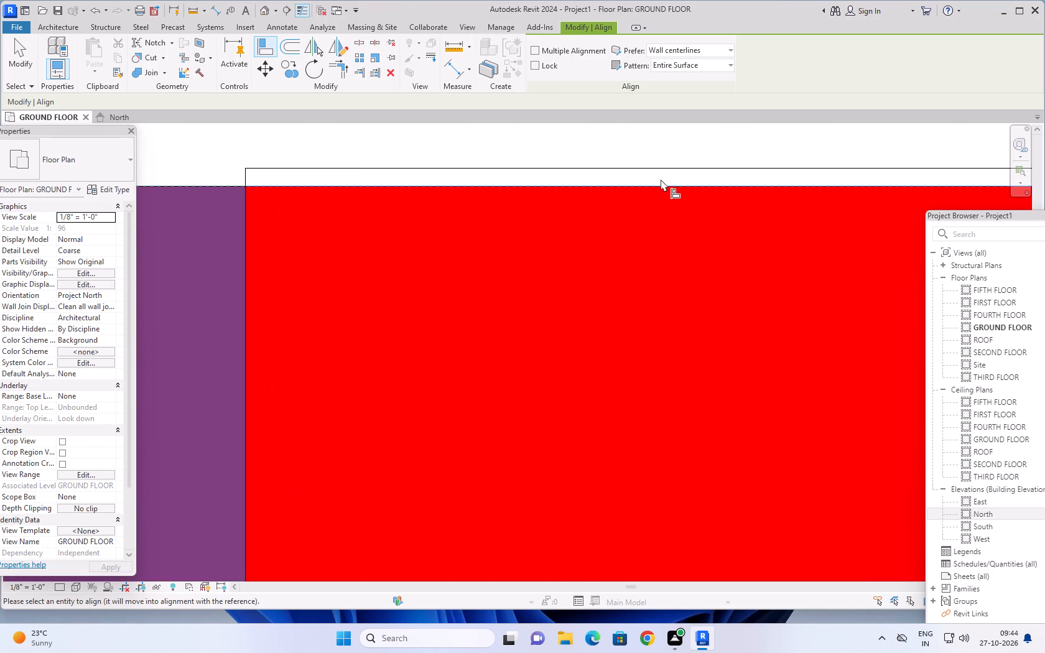
pyautogui.click(663, 170)
# Align the column between the dining area and the master bedroom door with its red mark's puja-side edge and door-side end.
pyautogui.scroll(-12, 570, 248)
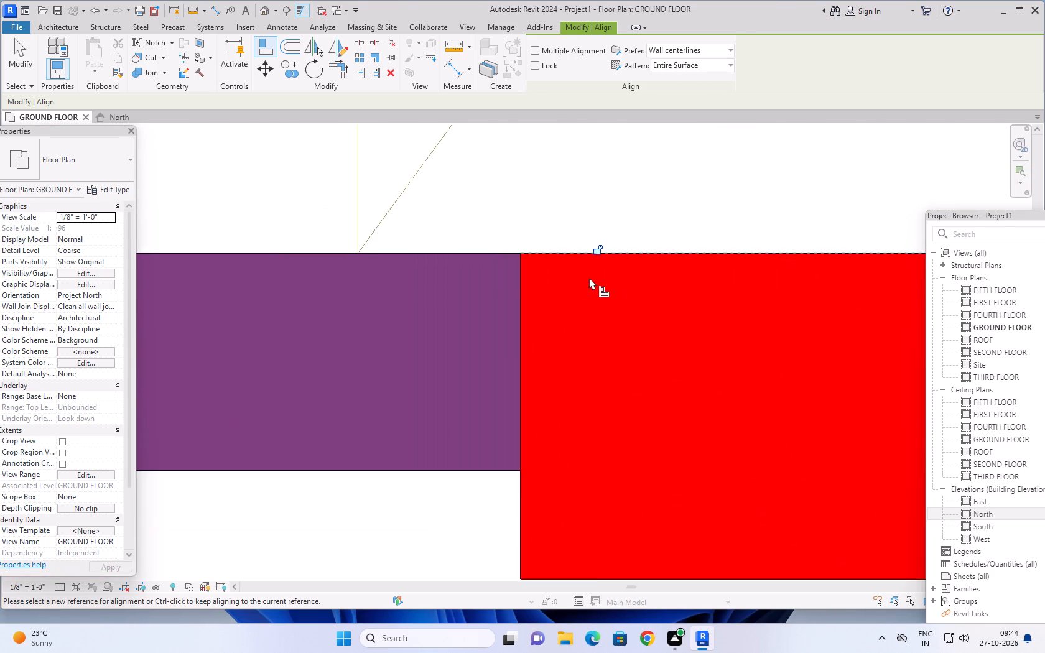
pyautogui.scroll(-20, 589, 277)
pyautogui.scroll(-3, 506, 323)
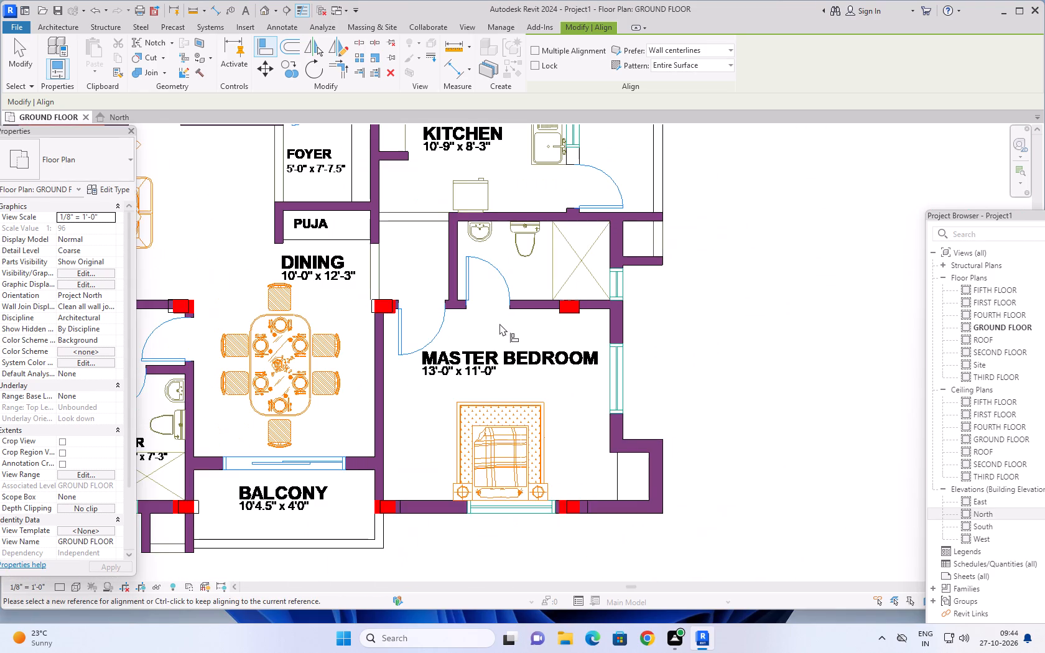
pyautogui.moveTo(491, 323); pyautogui.dragTo(677, 357, button='middle')
pyautogui.scroll(3, 541, 322)
pyautogui.scroll(9, 608, 342)
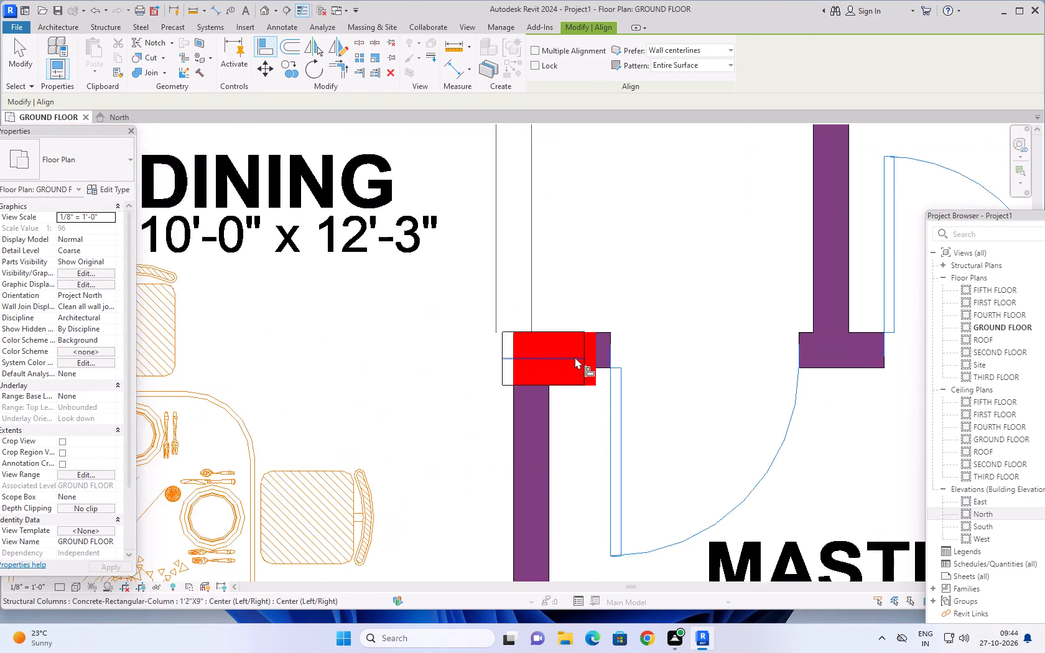
pyautogui.scroll(11, 575, 357)
pyautogui.scroll(5, 636, 239)
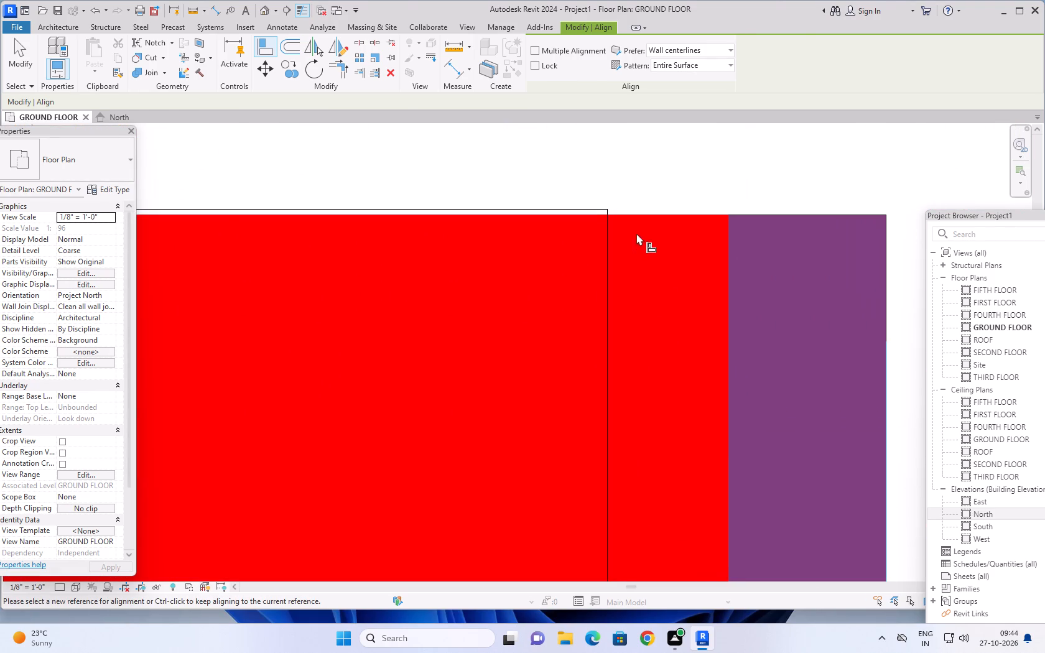
pyautogui.click(645, 213)
pyautogui.click(587, 200)
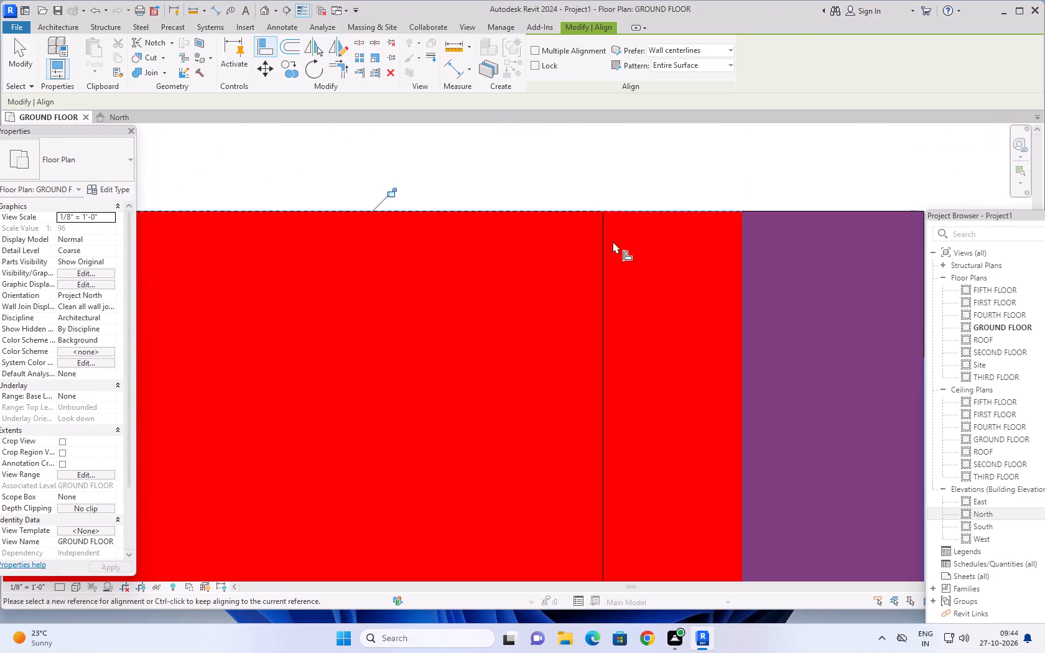
pyautogui.scroll(-4, 653, 315)
pyautogui.click(705, 312)
pyautogui.click(624, 324)
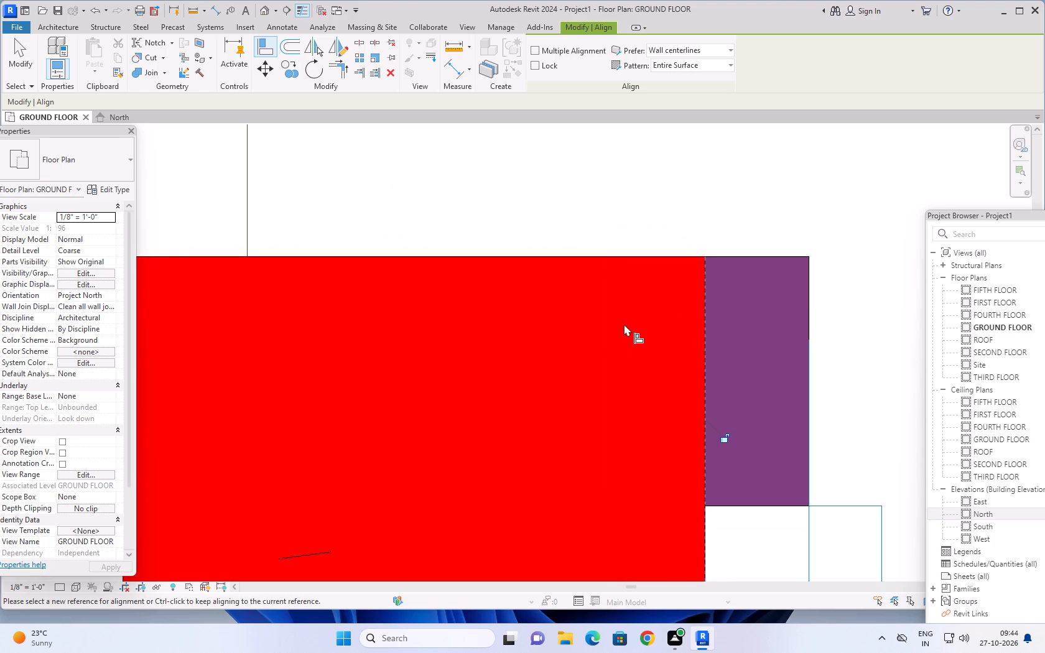
# Align the column at the dining end of the living–bedroom wall with its red mark's dining-side end and living-side edge.
pyautogui.scroll(-20, 592, 331)
pyautogui.scroll(-1, 592, 331)
pyautogui.moveTo(473, 326); pyautogui.dragTo(475, 326, button='middle')
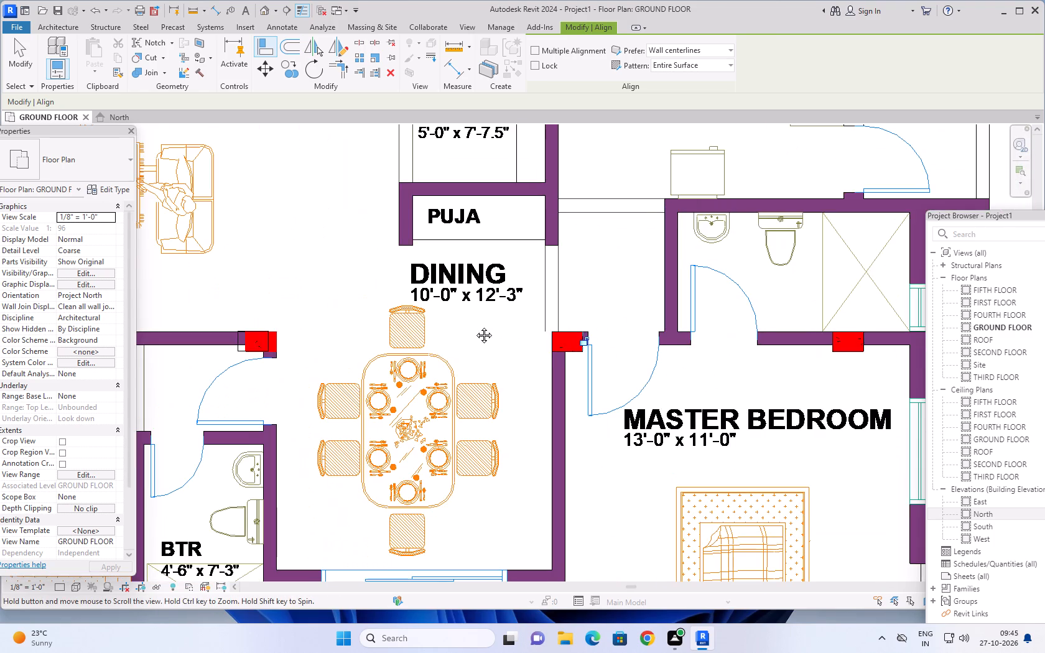
pyautogui.moveTo(475, 326); pyautogui.dragTo(736, 298, button='middle')
pyautogui.scroll(14, 521, 320)
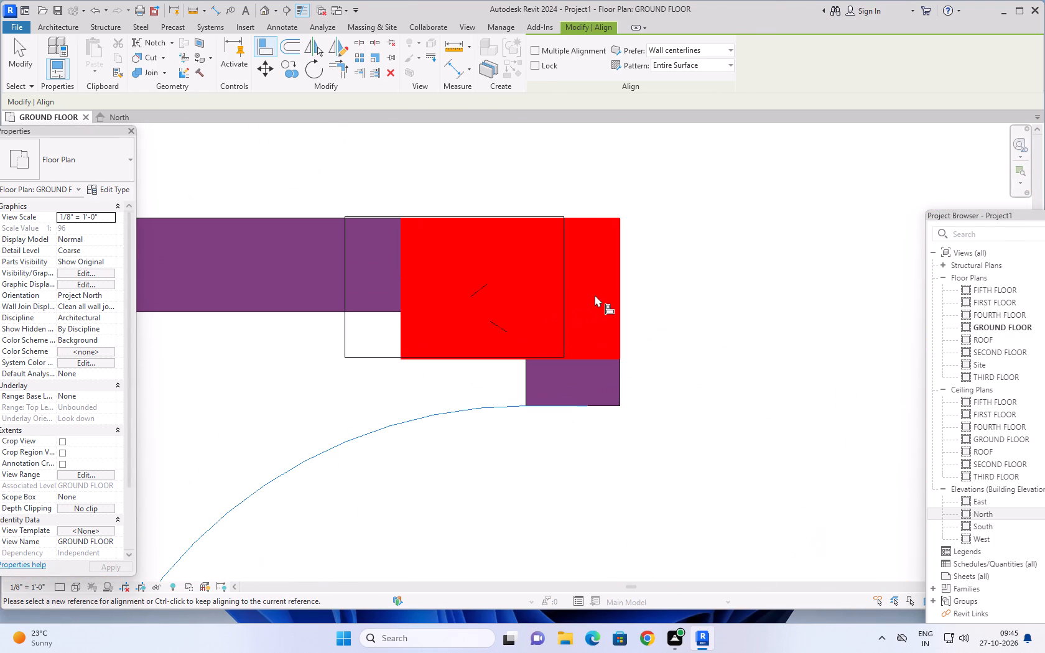
pyautogui.click(621, 286)
pyautogui.click(567, 285)
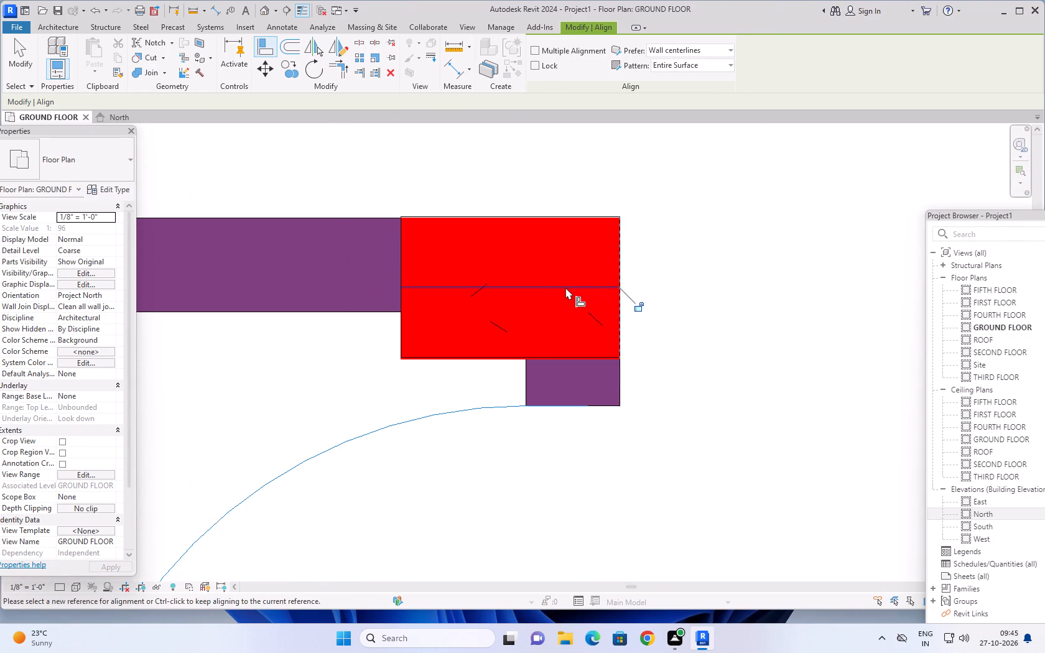
pyautogui.scroll(15, 521, 201)
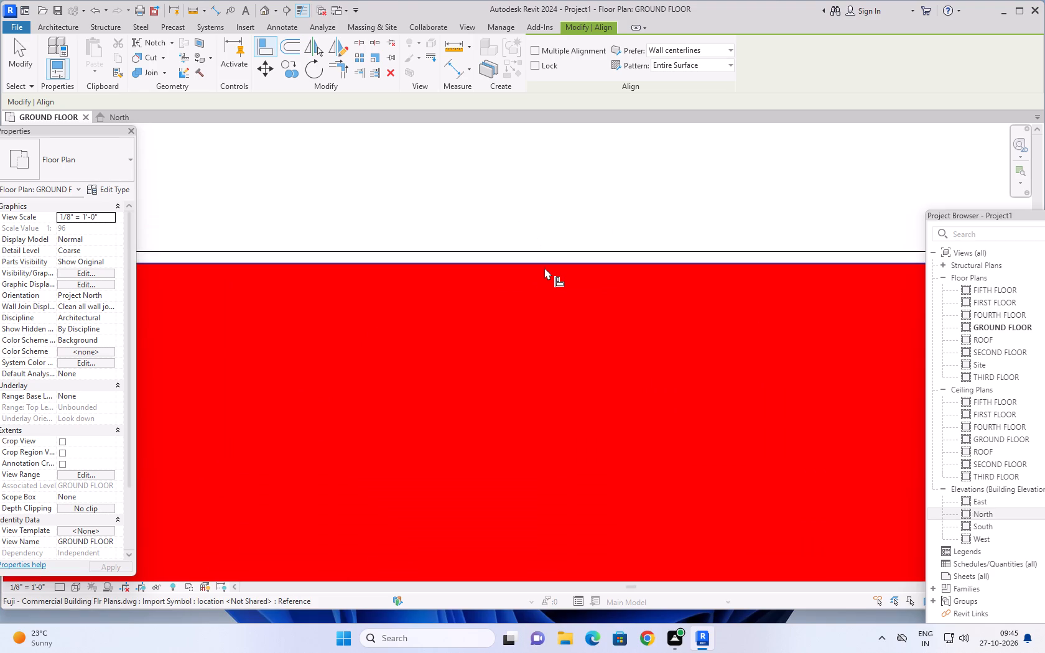
pyautogui.click(546, 267)
pyautogui.click(559, 251)
# Align the column where the living room's balcony wall meets the bedroom wall with its red mark's bedroom-side end and balcony-side edge.
pyautogui.scroll(-3, 560, 283)
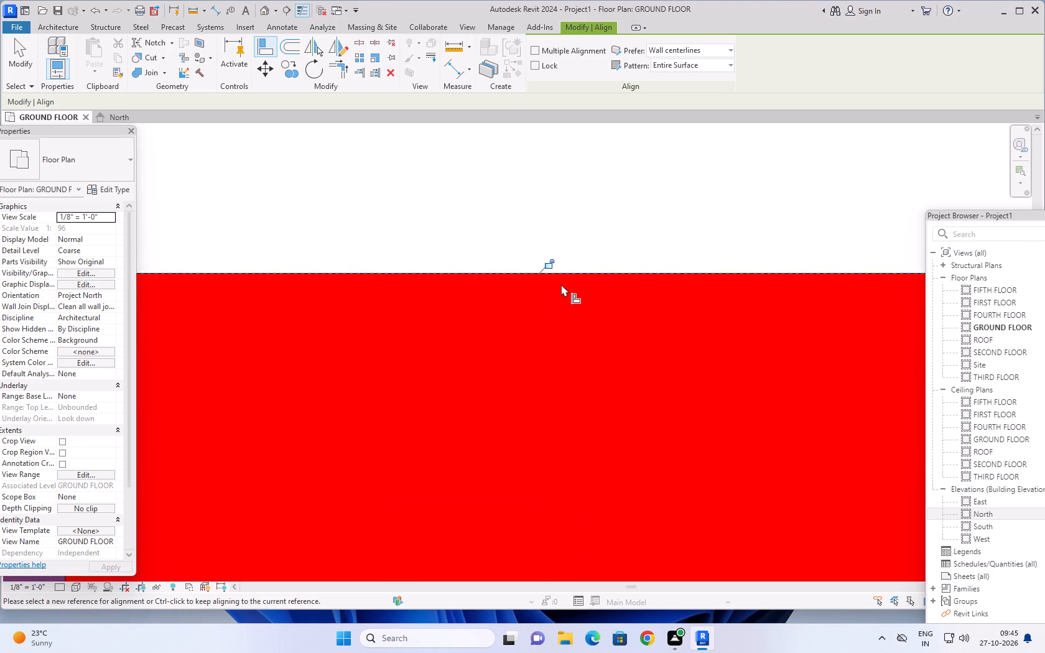
pyautogui.scroll(-8, 561, 284)
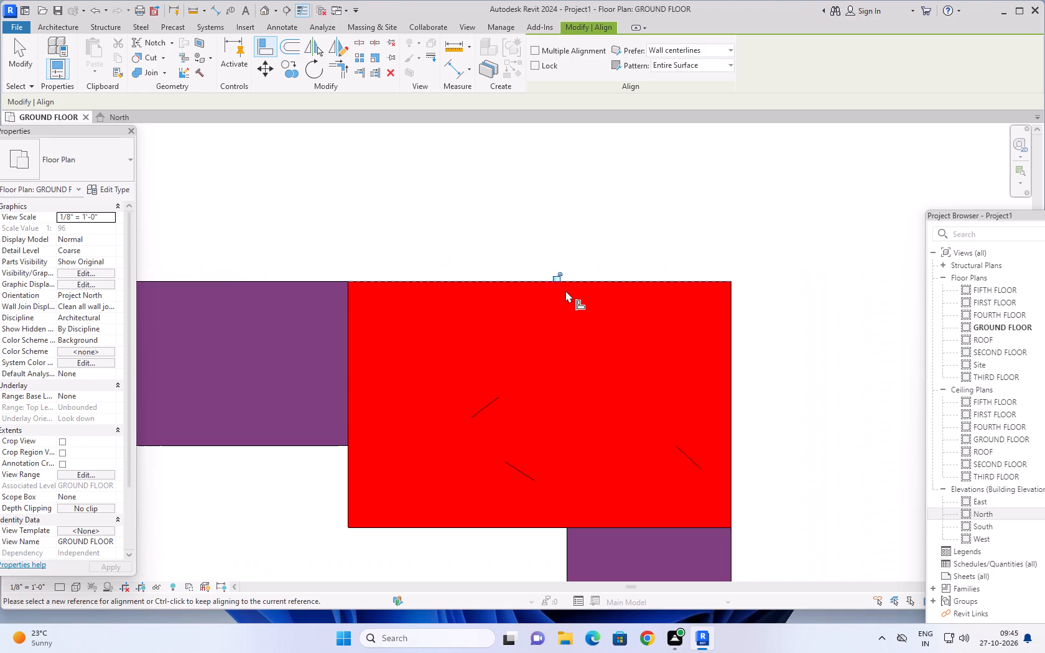
pyautogui.scroll(-1, 565, 292)
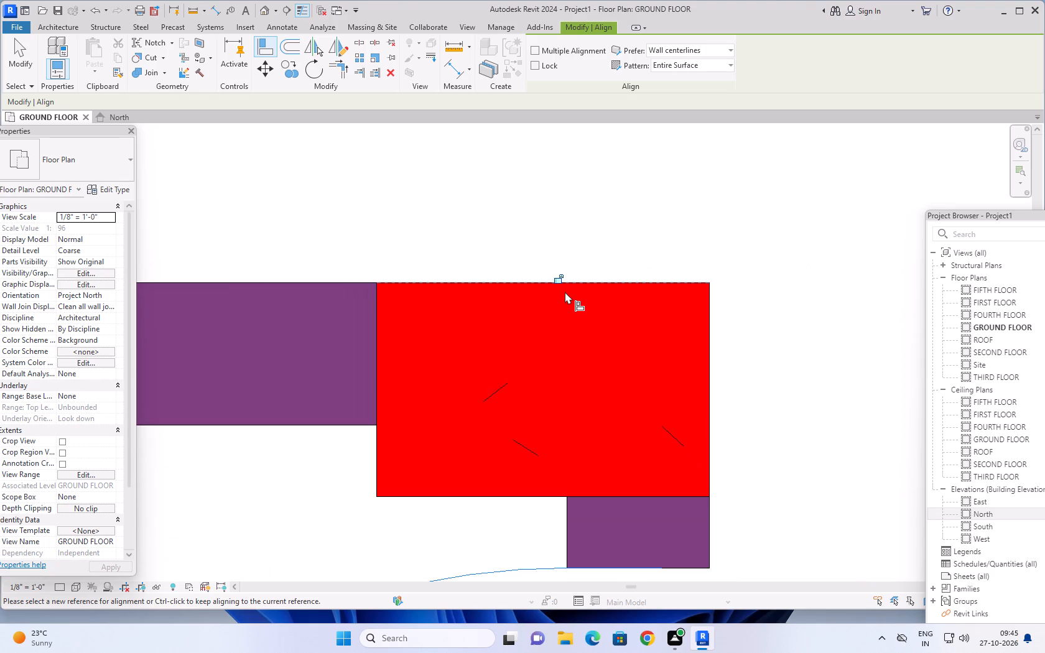
pyautogui.scroll(-6, 565, 292)
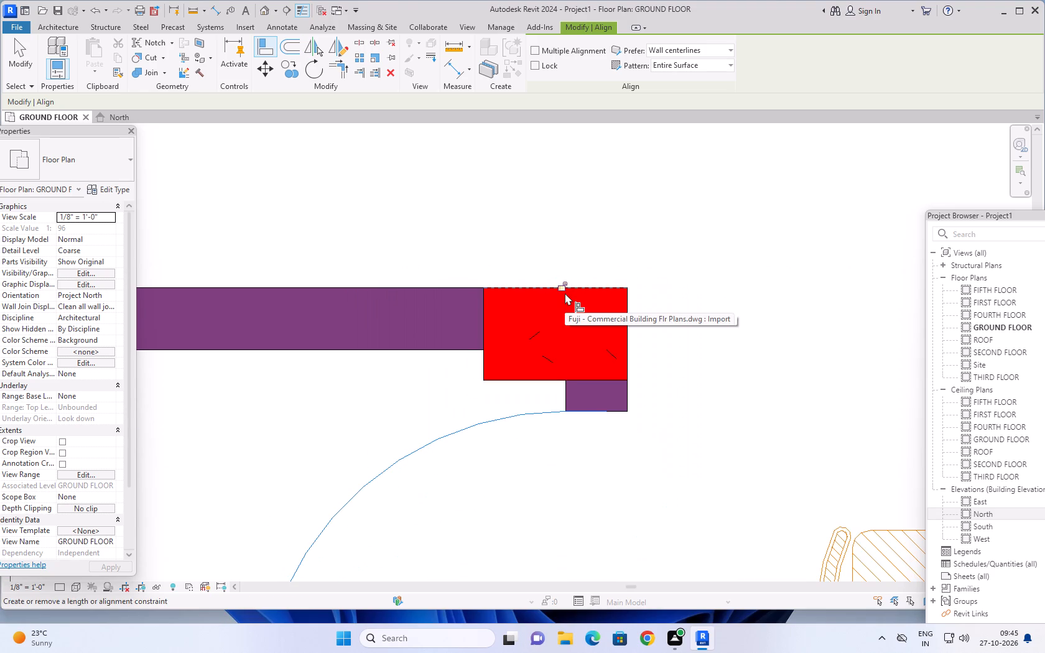
pyautogui.scroll(-11, 565, 293)
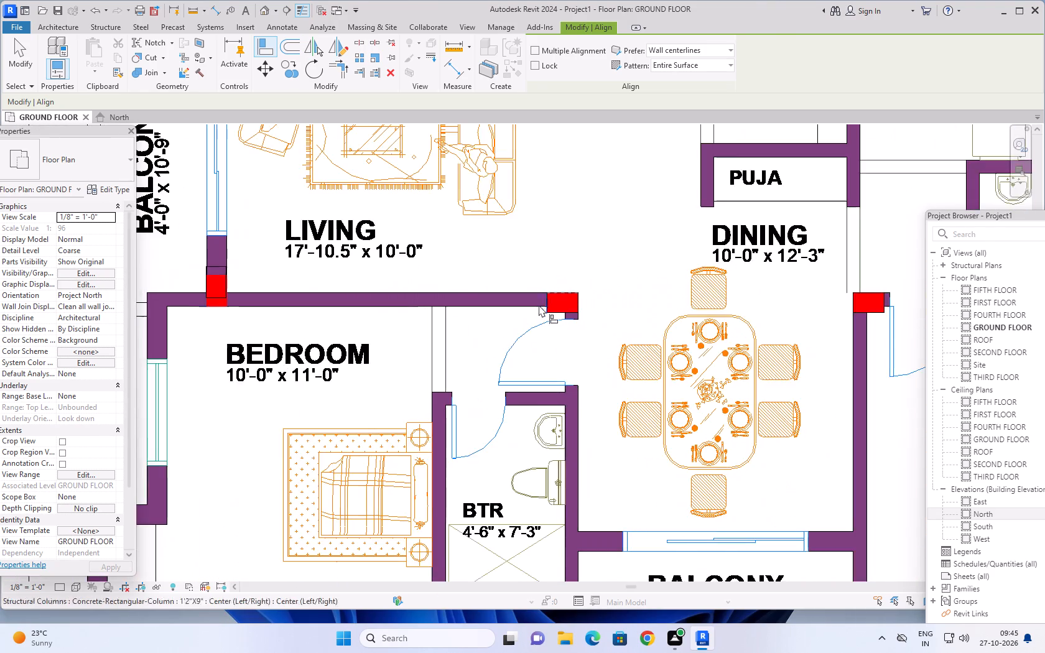
pyautogui.scroll(-3, 534, 307)
pyautogui.moveTo(333, 353); pyautogui.dragTo(396, 385, button='middle')
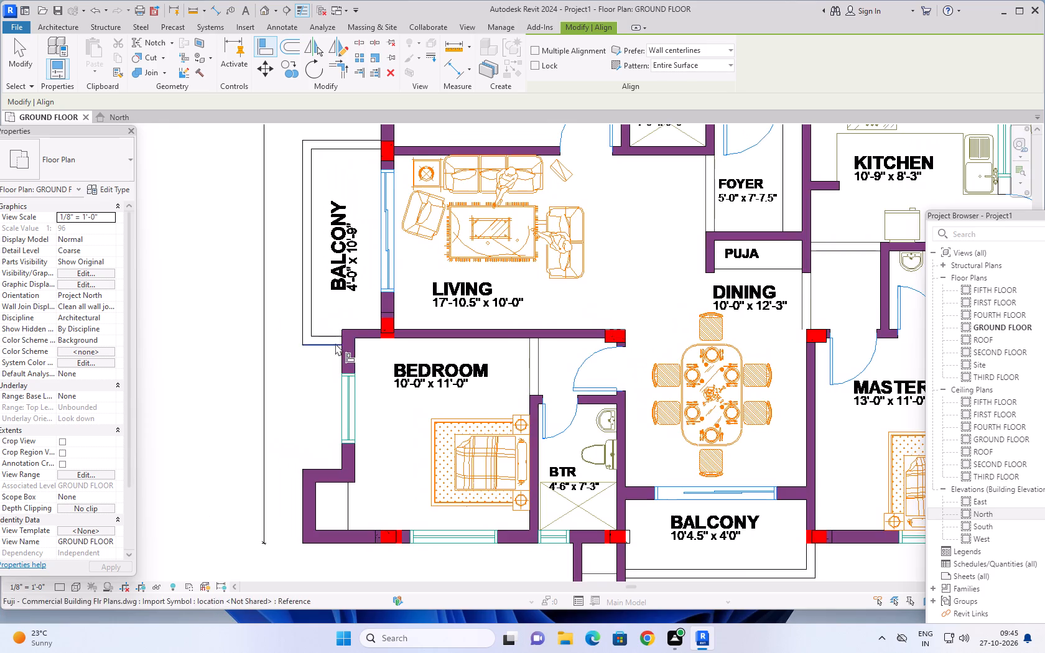
pyautogui.scroll(5, 335, 341)
pyautogui.scroll(11, 392, 338)
pyautogui.scroll(6, 511, 331)
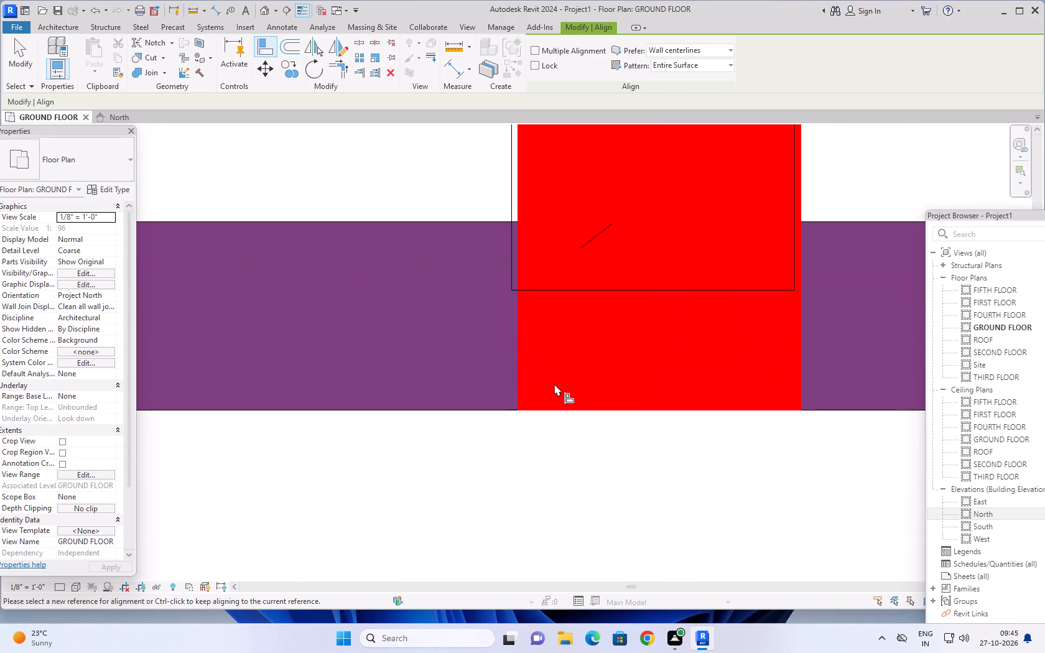
pyautogui.click(574, 412)
pyautogui.click(587, 294)
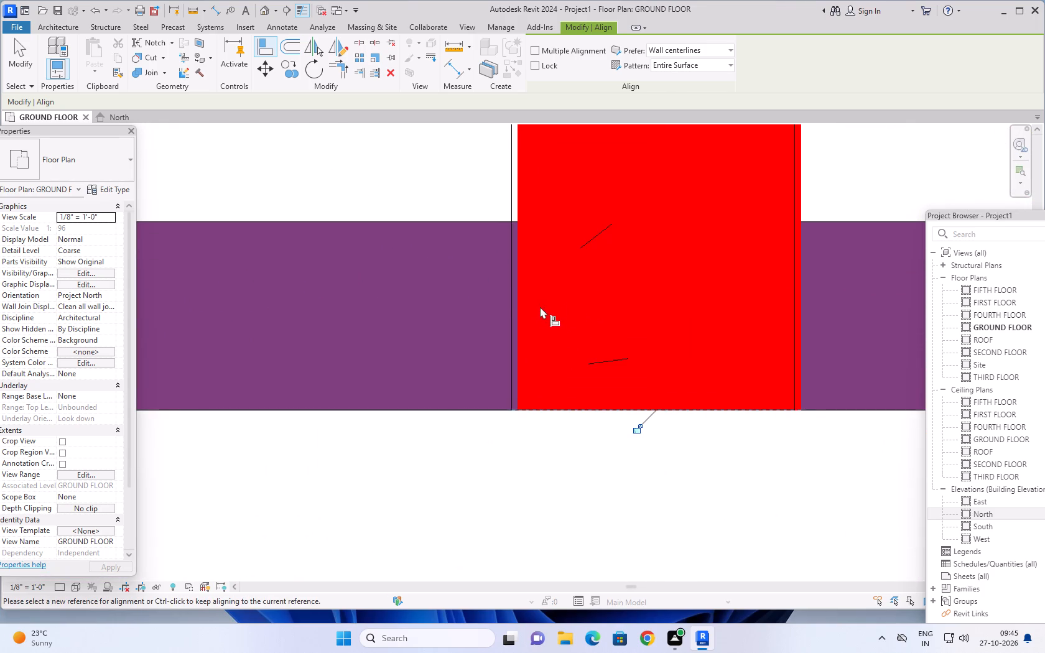
pyautogui.scroll(5, 517, 296)
pyautogui.click(519, 299)
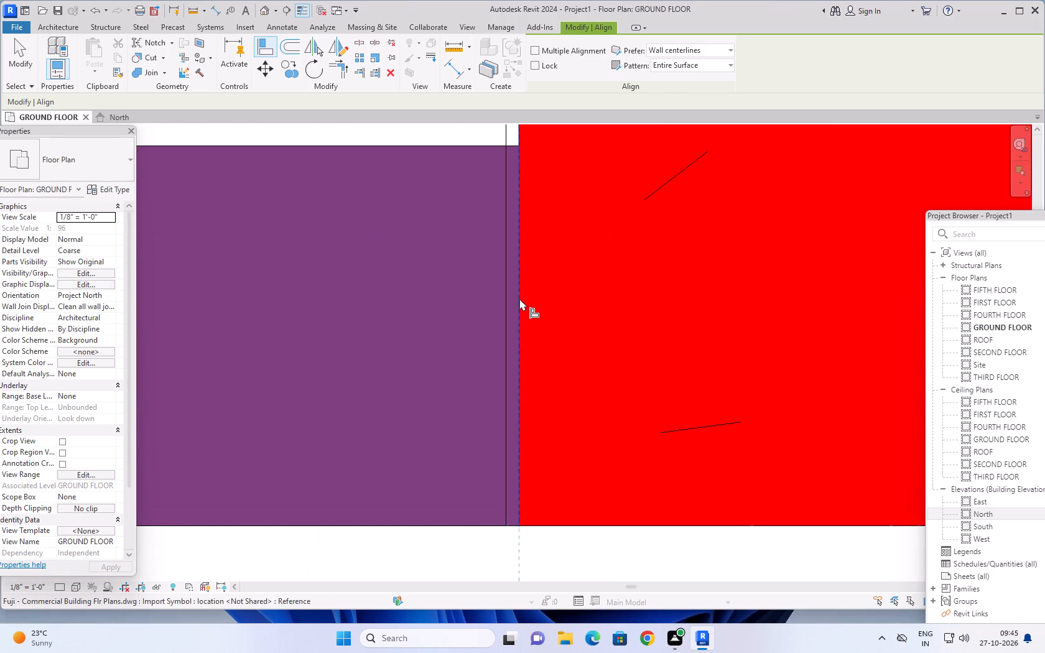
pyautogui.click(505, 306)
# Check the fit of the column beside the bedroom door at the dining area against its red mark.
pyautogui.scroll(-3, 547, 309)
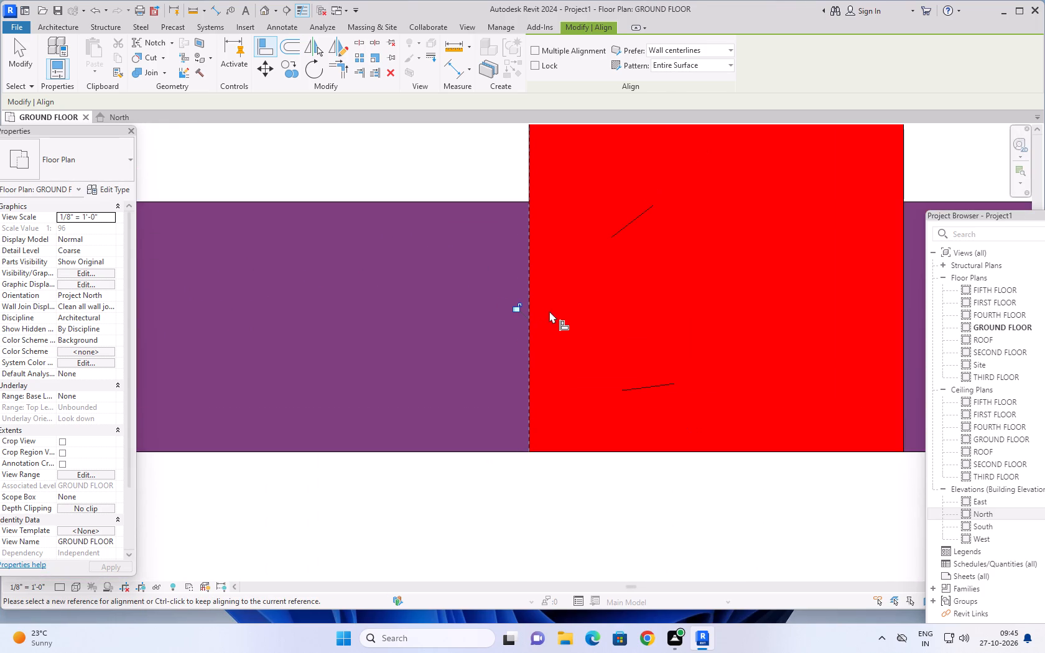
pyautogui.scroll(-11, 554, 313)
pyautogui.scroll(-1, 598, 346)
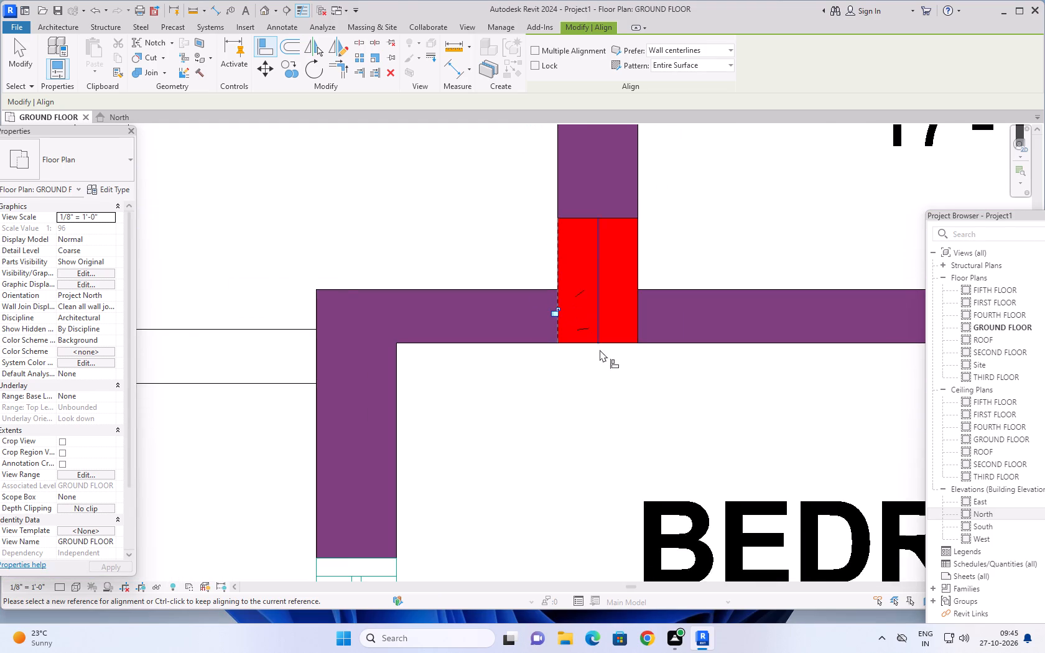
pyautogui.scroll(-14, 600, 350)
pyautogui.scroll(1, 644, 390)
pyautogui.scroll(-3, 654, 394)
pyautogui.moveTo(680, 421); pyautogui.dragTo(432, 413, button='middle')
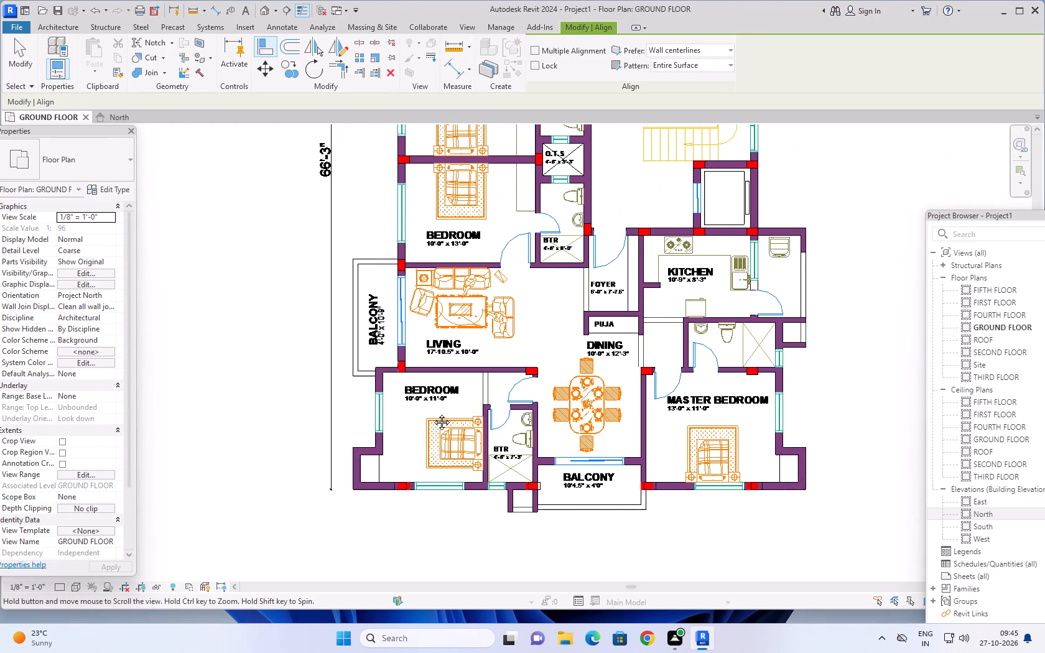
pyautogui.moveTo(432, 413); pyautogui.dragTo(416, 417, button='middle')
pyautogui.scroll(18, 493, 386)
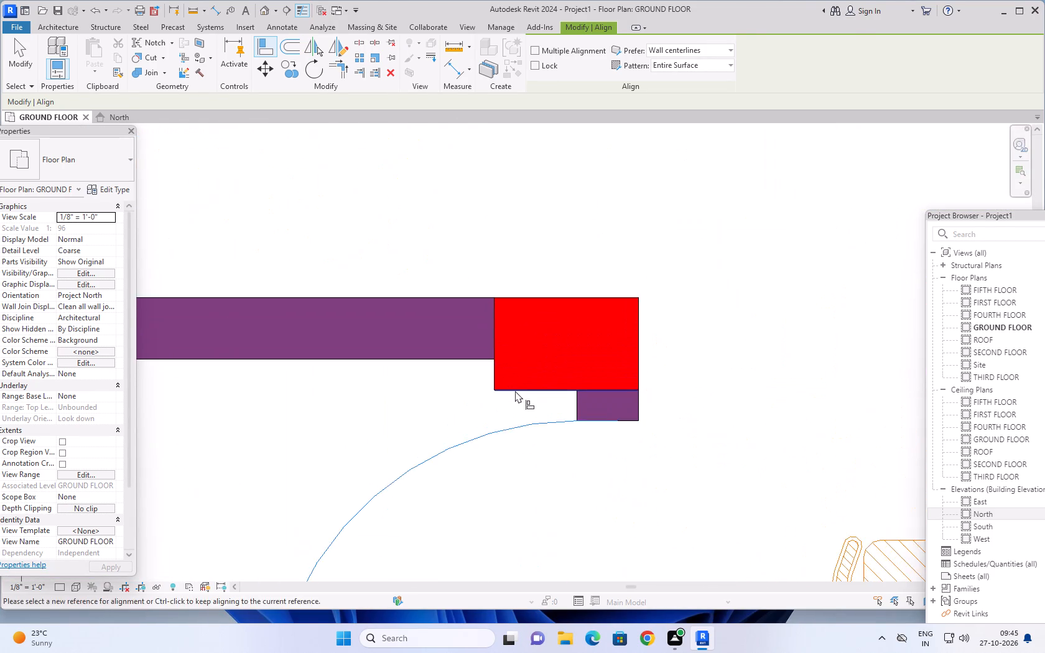
pyautogui.scroll(18, 515, 391)
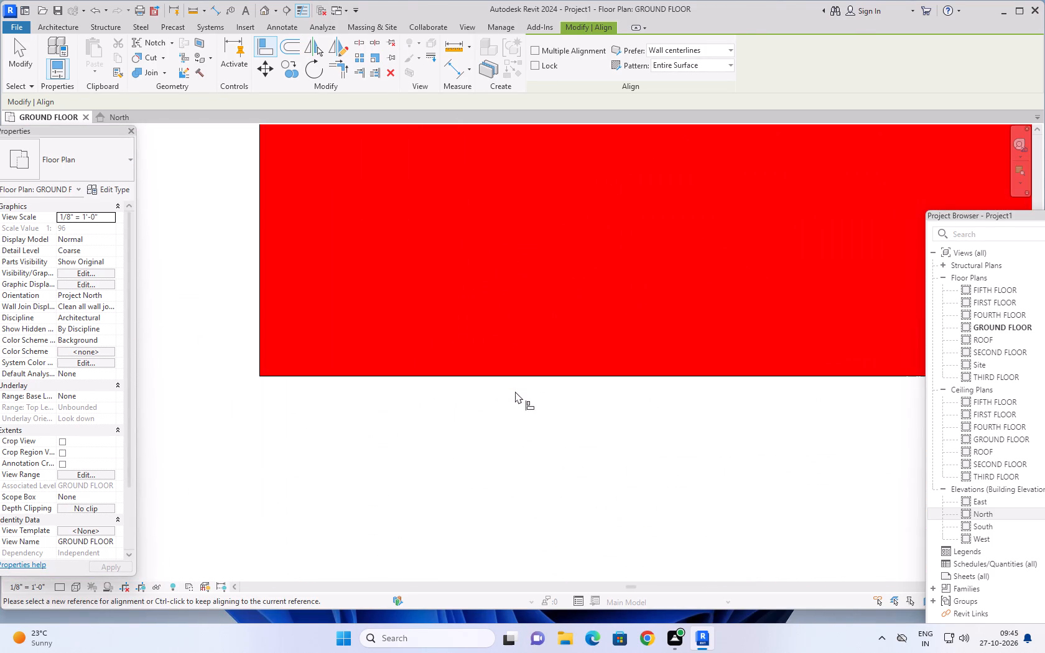
pyautogui.scroll(-20, 515, 391)
pyautogui.scroll(-7, 515, 391)
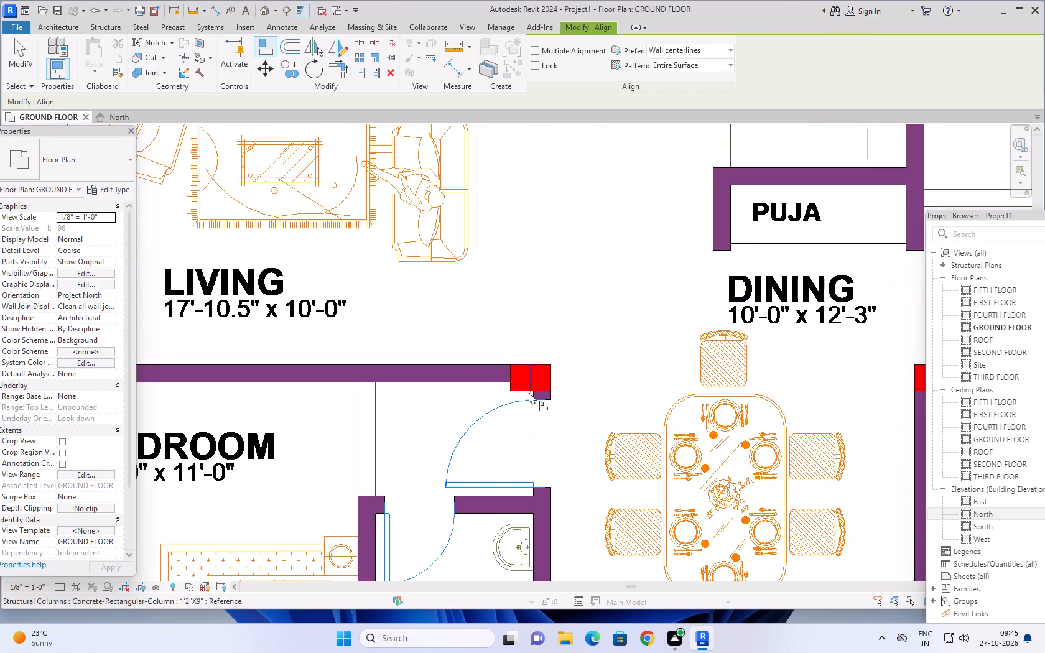
# Align the column on the outer window wall of the bedroom below the living room with its red mark's window-side end and bedroom-side edge.
pyautogui.scroll(-9, 529, 392)
pyautogui.moveTo(554, 404); pyautogui.dragTo(583, 295, button='middle')
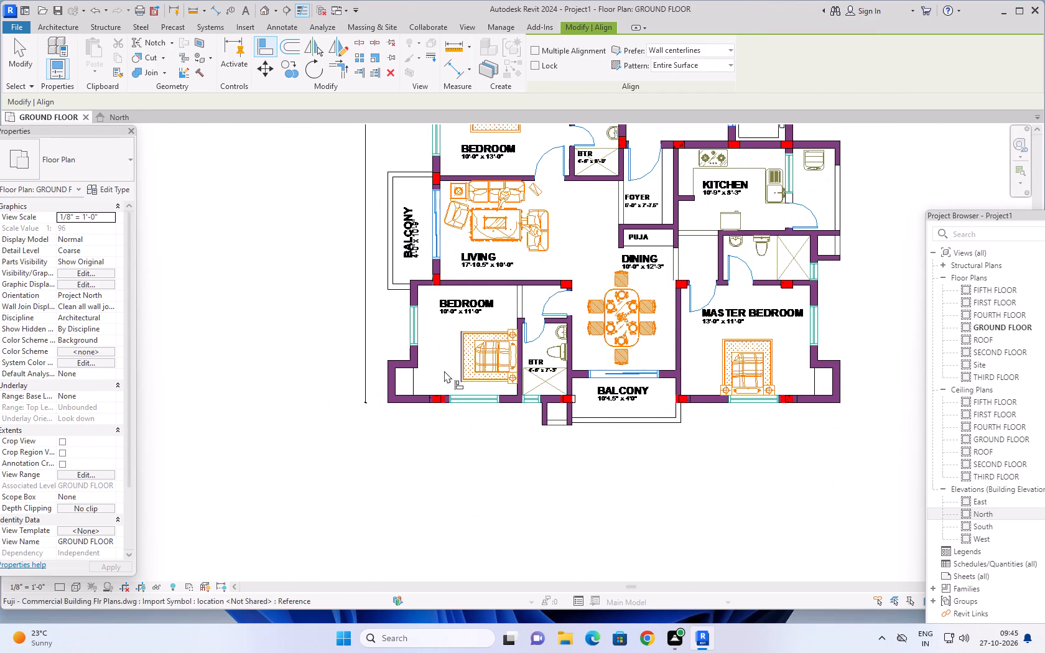
pyautogui.scroll(5, 406, 388)
pyautogui.scroll(18, 459, 403)
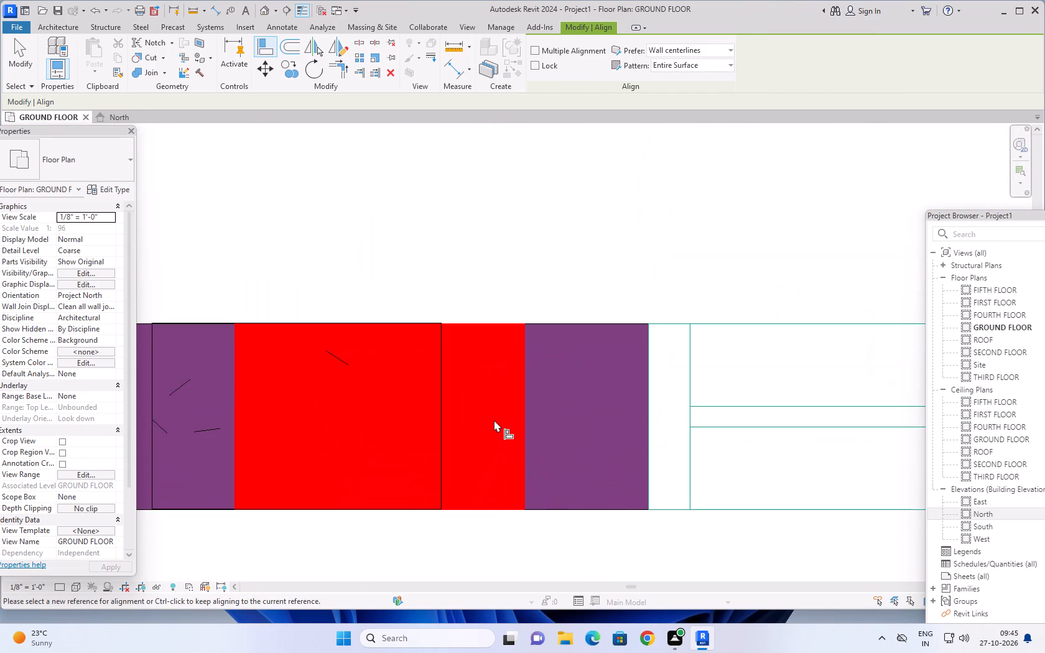
pyautogui.scroll(2, 494, 423)
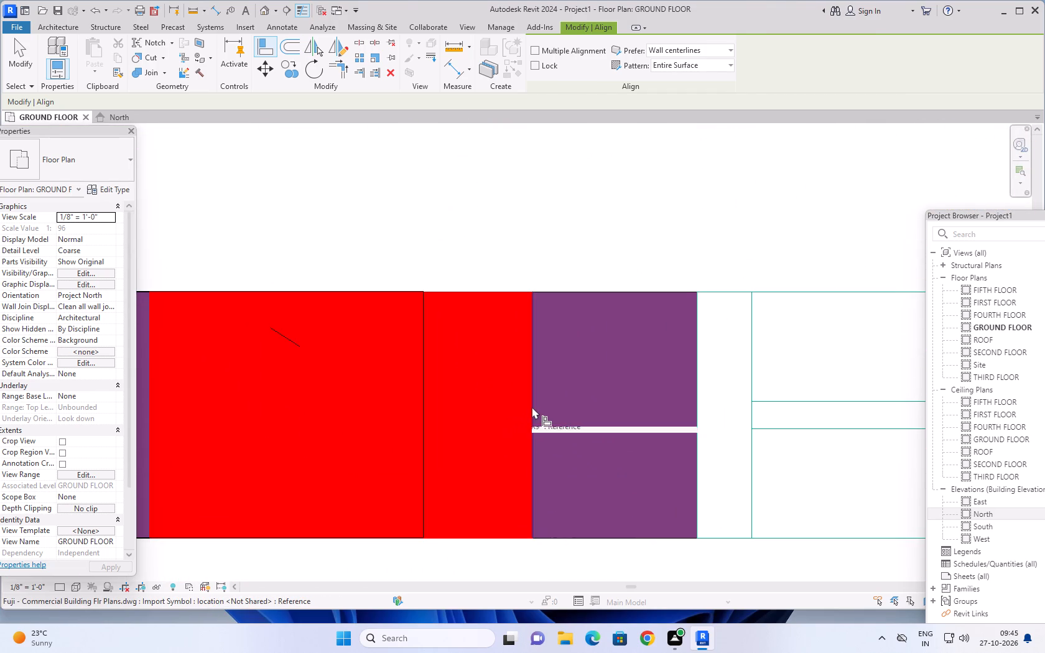
pyautogui.scroll(5, 531, 406)
pyautogui.click(537, 392)
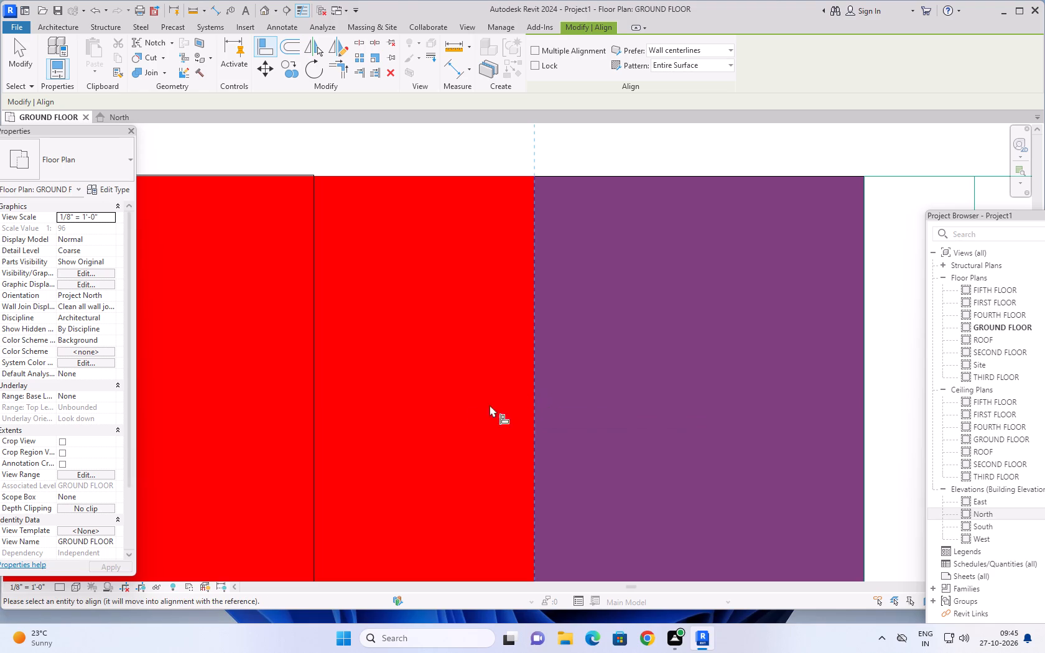
pyautogui.click(312, 379)
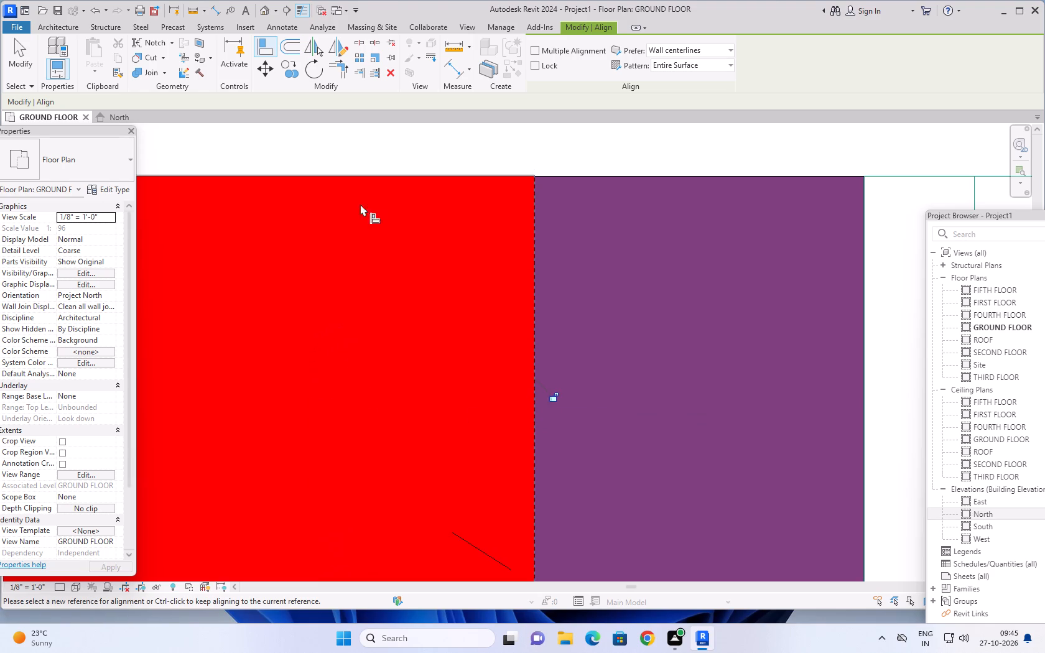
pyautogui.scroll(14, 452, 147)
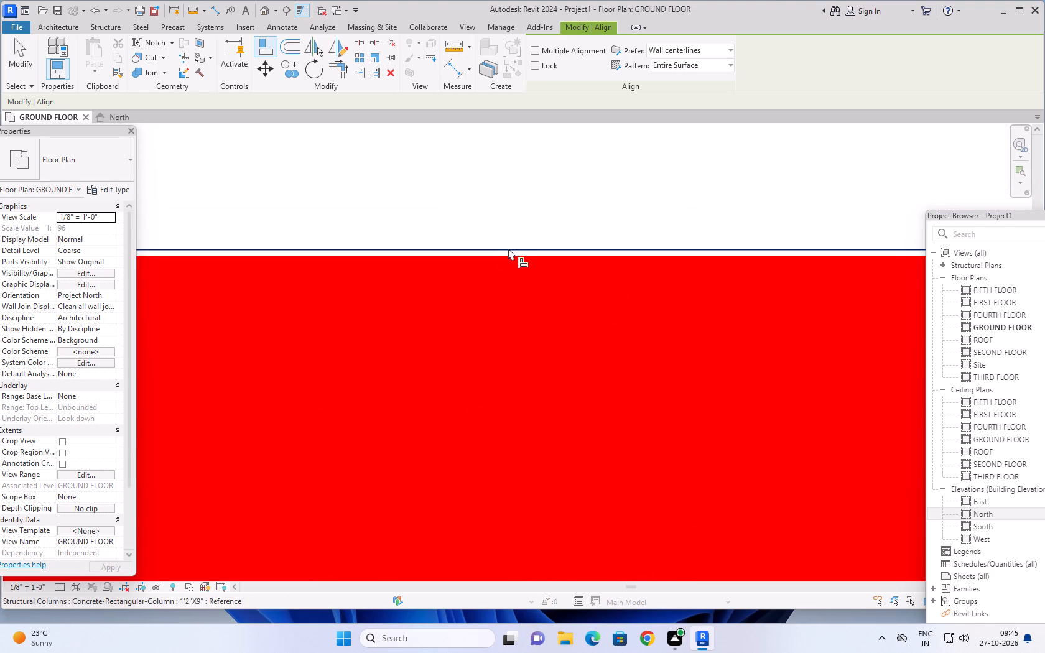
pyautogui.click(503, 260)
pyautogui.click(509, 248)
# Align the column where the bathroom's outer wall meets the dining balcony with its red mark's window-side end and bathroom-side edge.
pyautogui.scroll(-3, 537, 223)
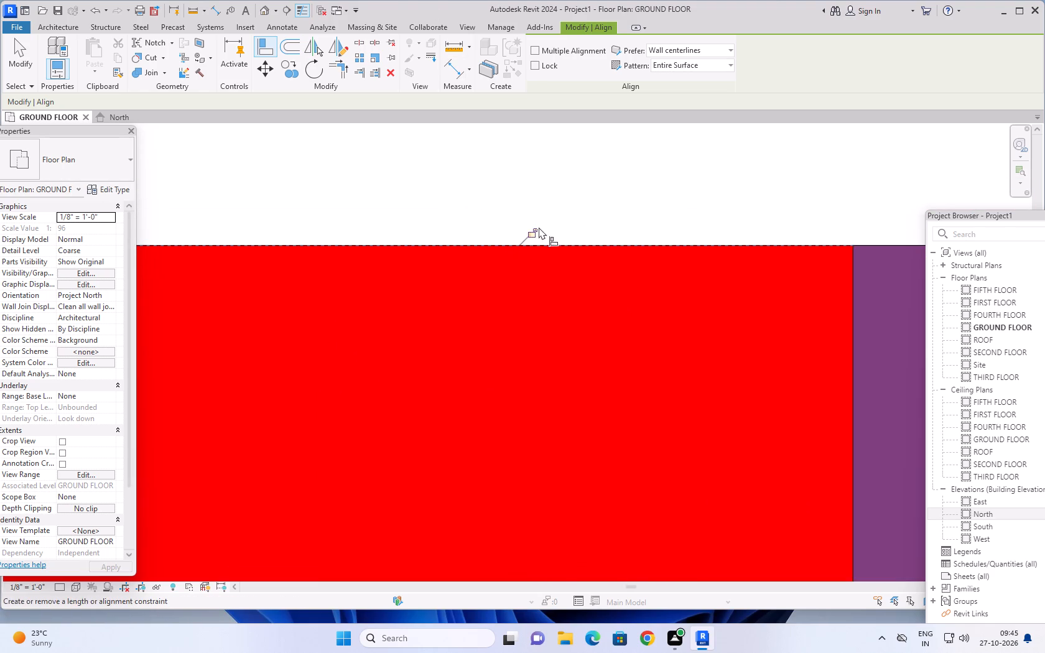
pyautogui.scroll(-20, 539, 227)
pyautogui.scroll(-16, 539, 227)
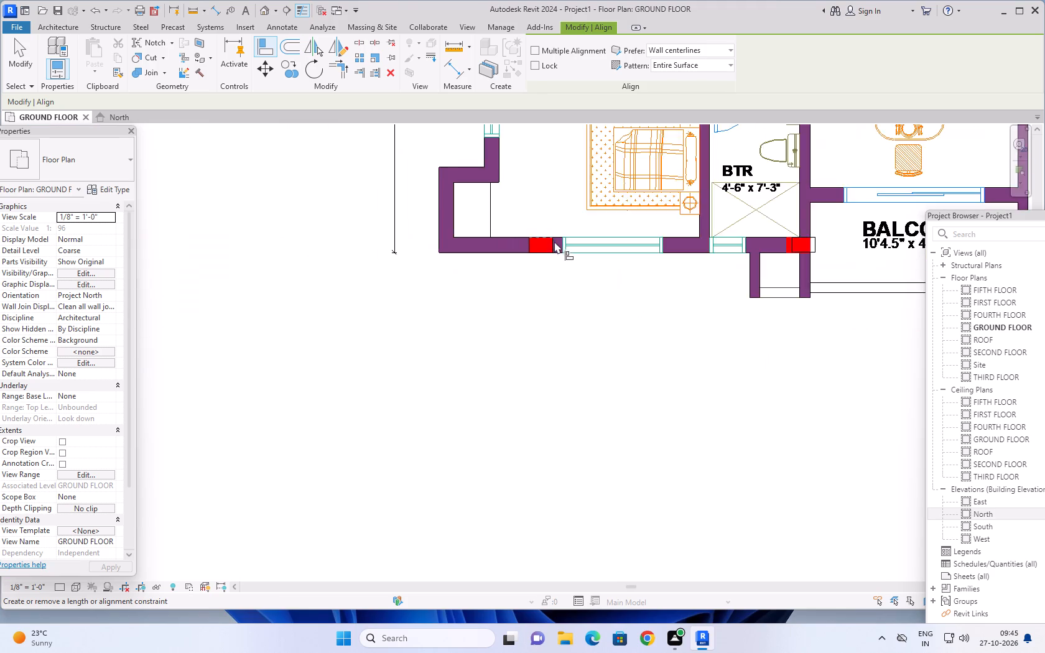
pyautogui.scroll(-6, 554, 241)
pyautogui.moveTo(592, 264); pyautogui.dragTo(429, 305, button='middle')
pyautogui.scroll(9, 503, 282)
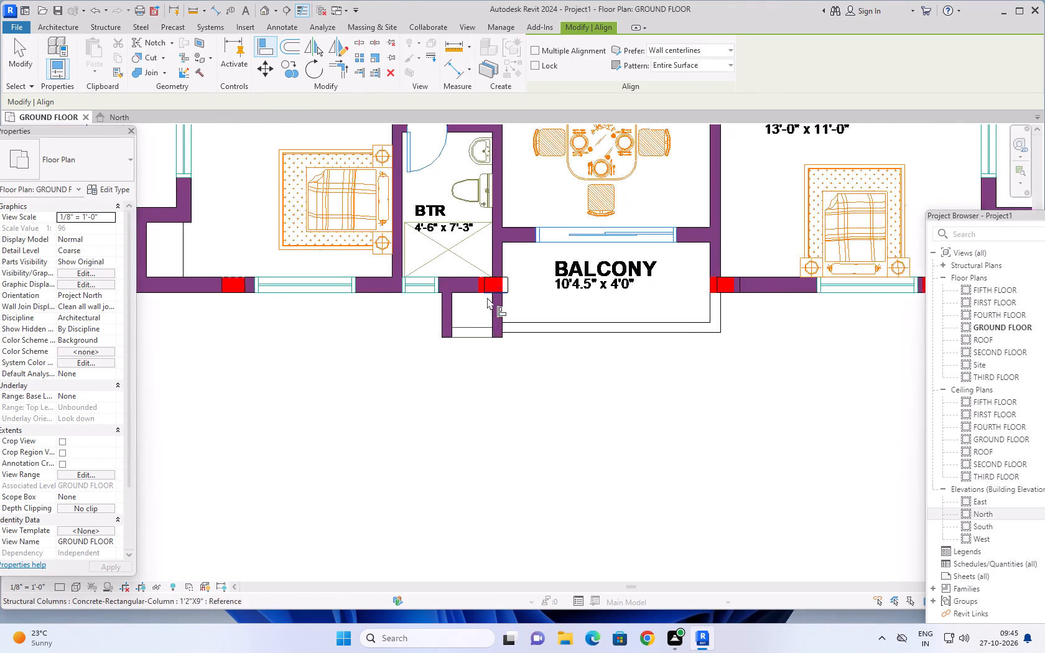
pyautogui.scroll(8, 487, 297)
pyautogui.moveTo(478, 301); pyautogui.dragTo(452, 387, button='middle')
pyautogui.scroll(12, 437, 344)
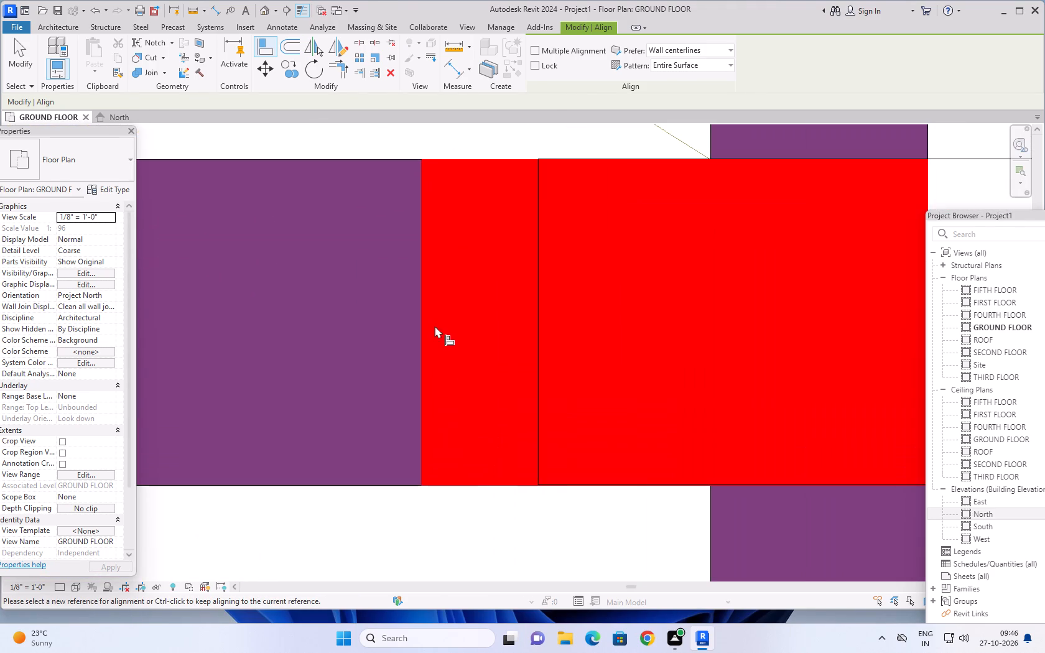
pyautogui.click(423, 301)
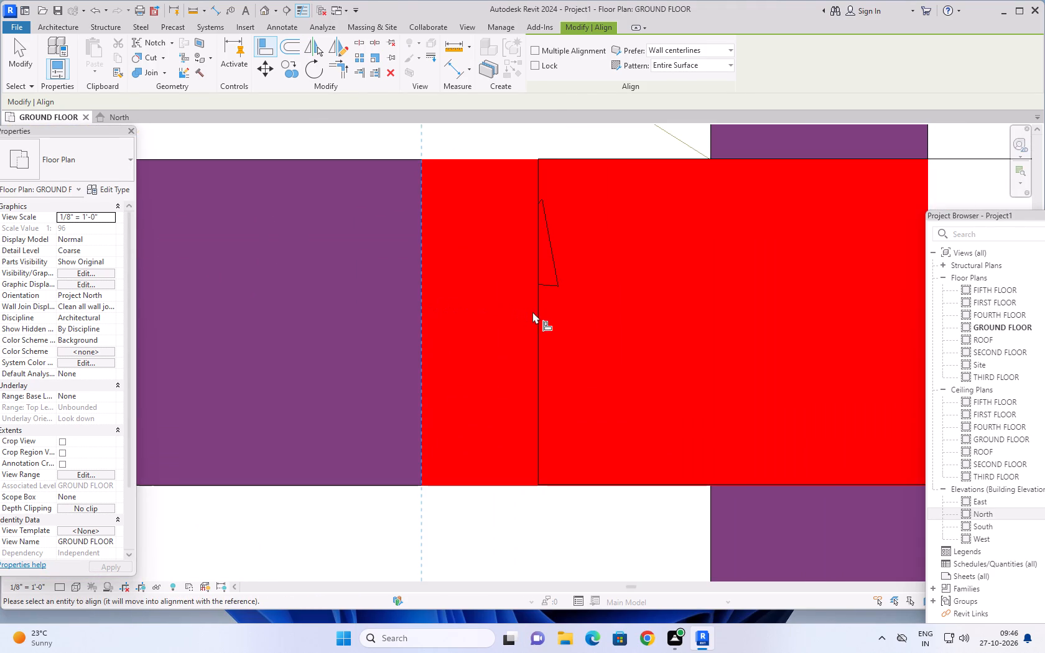
pyautogui.click(537, 313)
pyautogui.scroll(-3, 521, 289)
pyautogui.scroll(5, 521, 290)
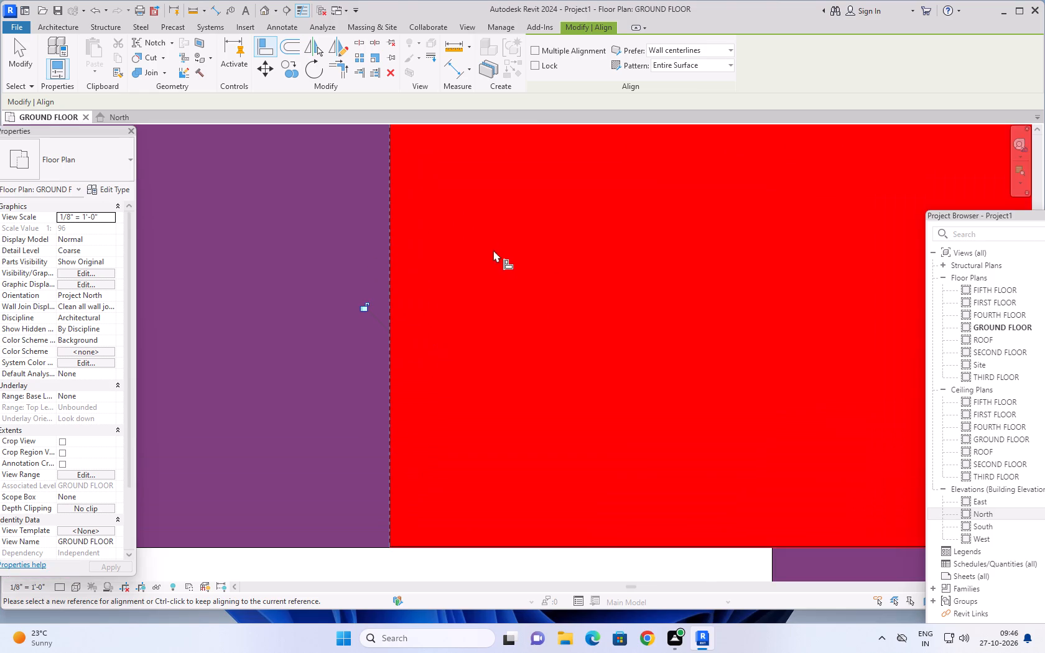
pyautogui.moveTo(491, 229); pyautogui.dragTo(490, 402, button='middle')
pyautogui.scroll(11, 420, 271)
pyautogui.scroll(3, 361, 312)
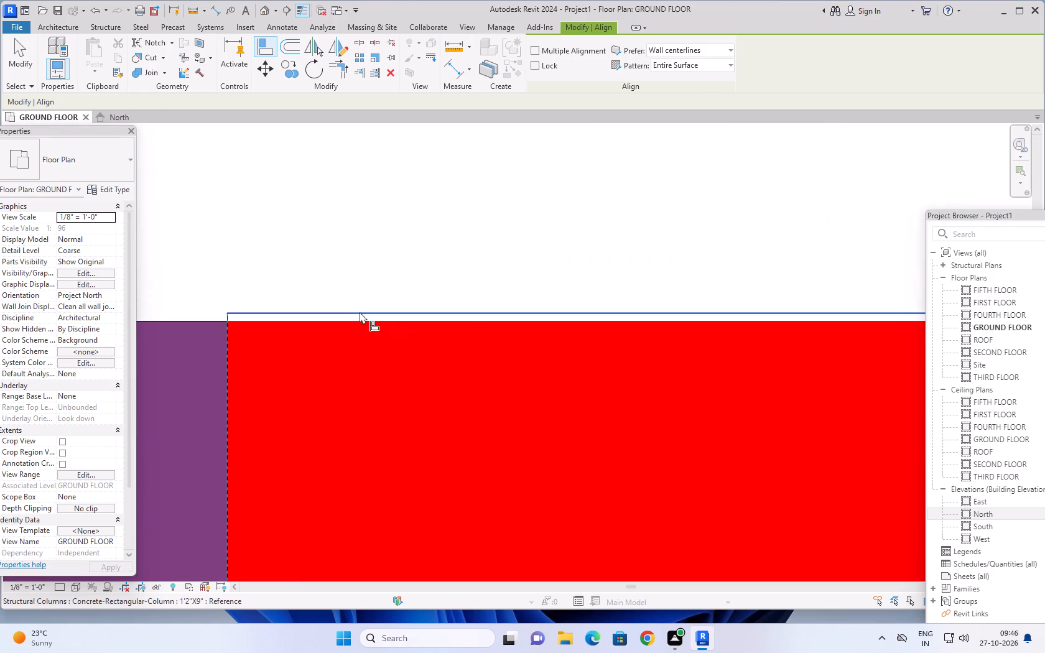
pyautogui.scroll(7, 360, 312)
pyautogui.click(451, 326)
pyautogui.click(461, 309)
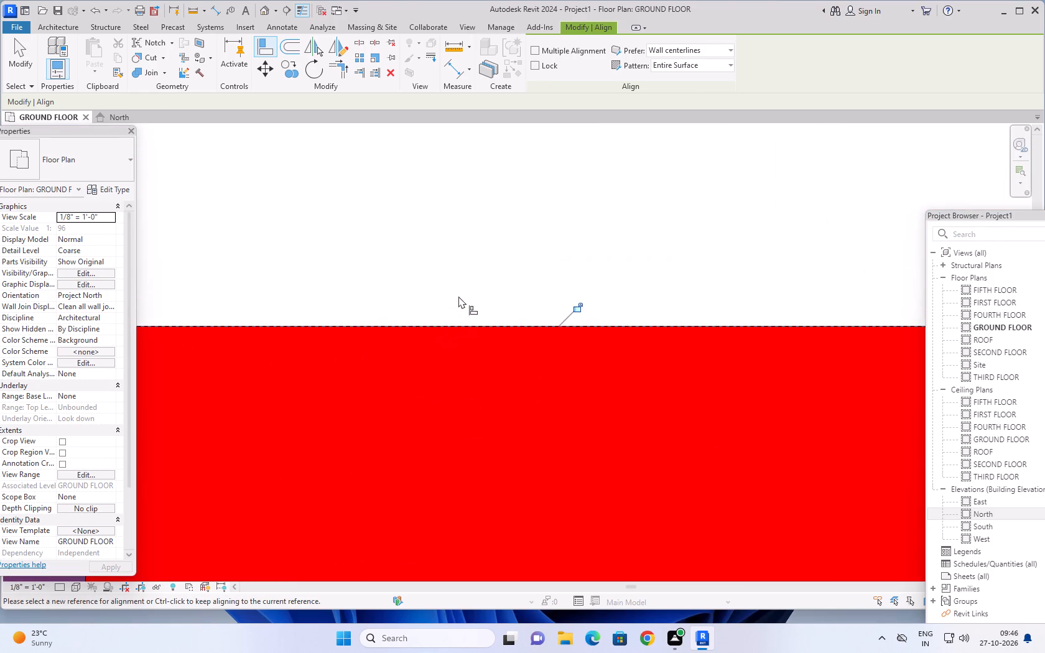
# Align the column where the dining balcony meets the master bedroom's outer wall with its red mark's balcony-side end and bedroom-side edge.
pyautogui.scroll(-20, 460, 294)
pyautogui.scroll(-18, 460, 294)
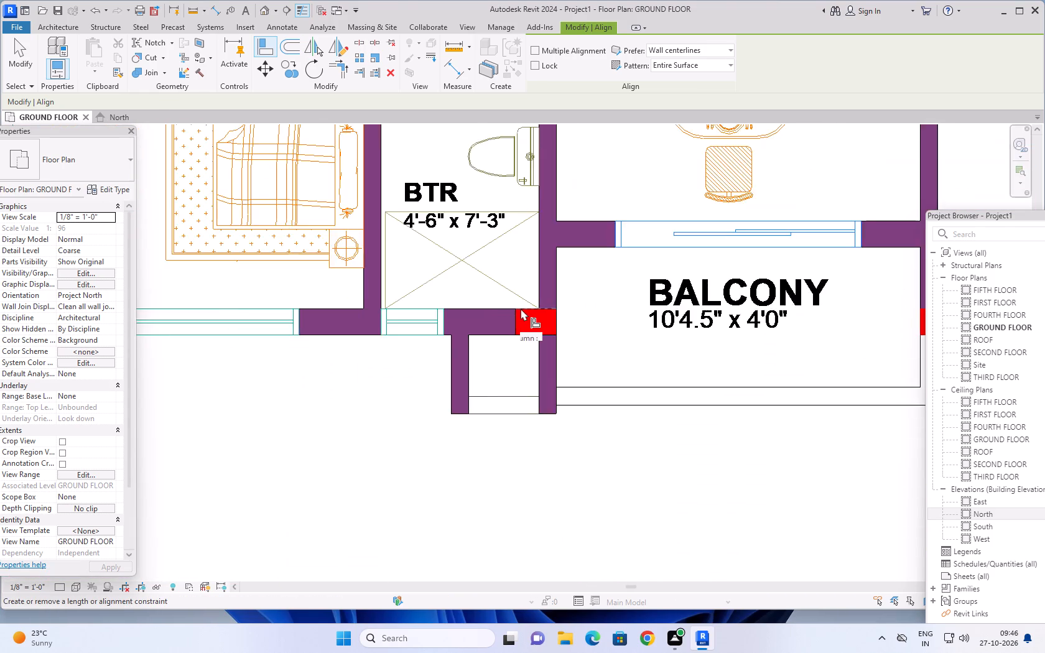
pyautogui.scroll(-12, 521, 308)
pyautogui.moveTo(608, 323); pyautogui.dragTo(495, 358, button='middle')
pyautogui.scroll(7, 536, 351)
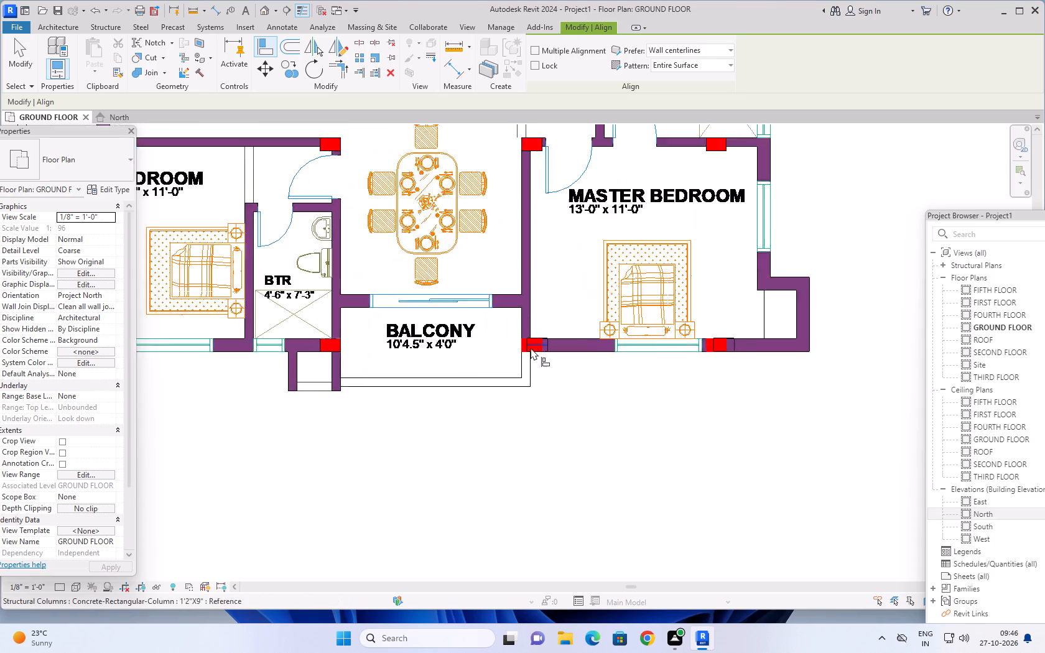
pyautogui.scroll(18, 531, 348)
pyautogui.click(389, 280)
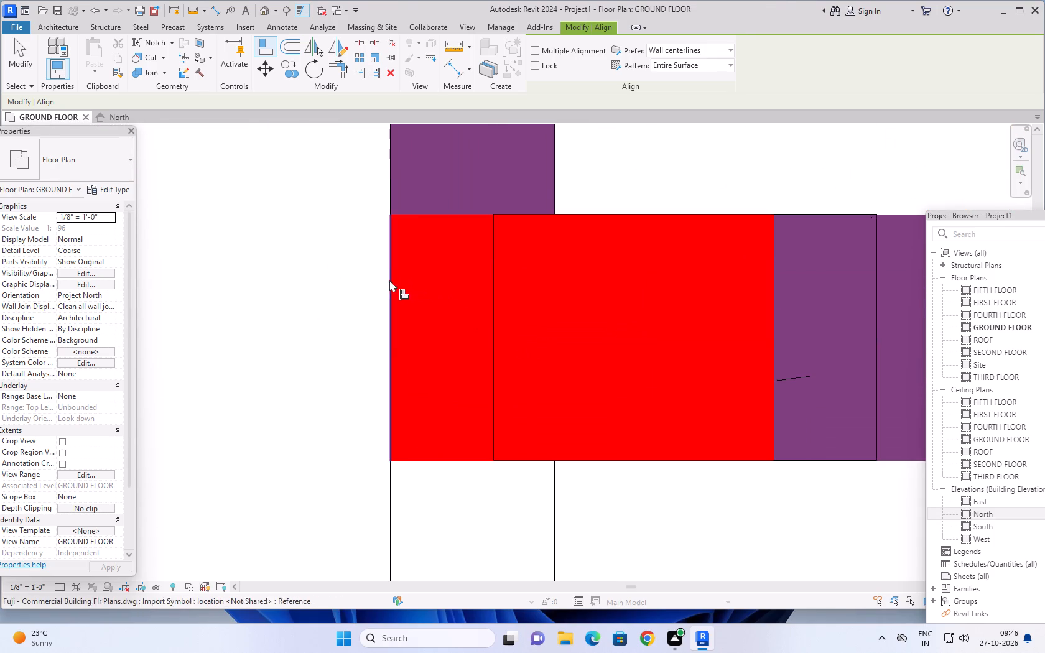
pyautogui.click(491, 277)
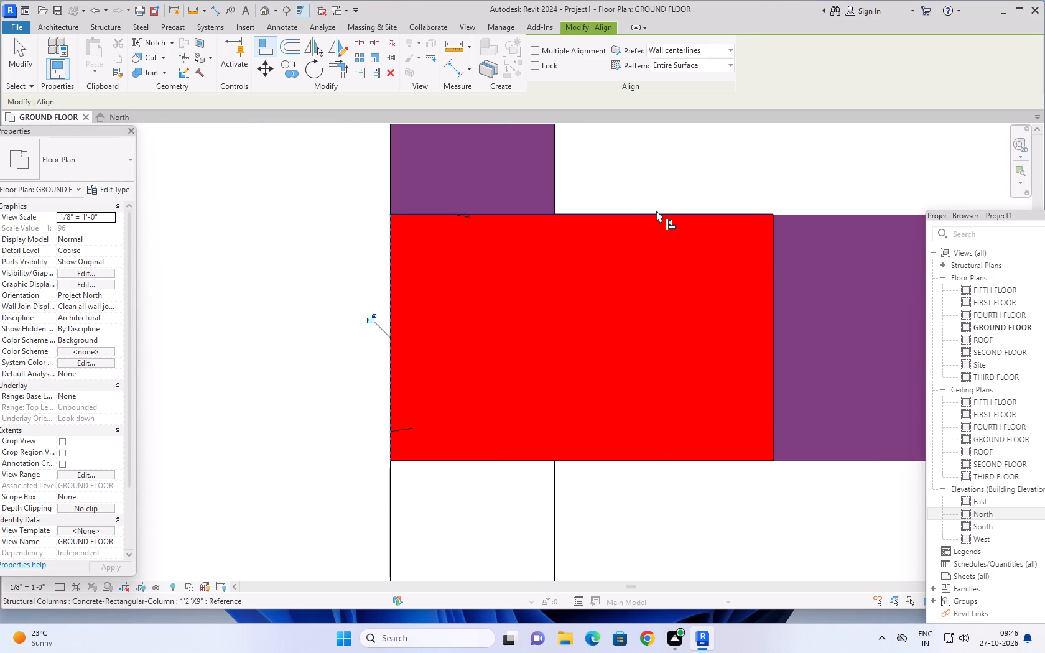
pyautogui.scroll(10, 677, 211)
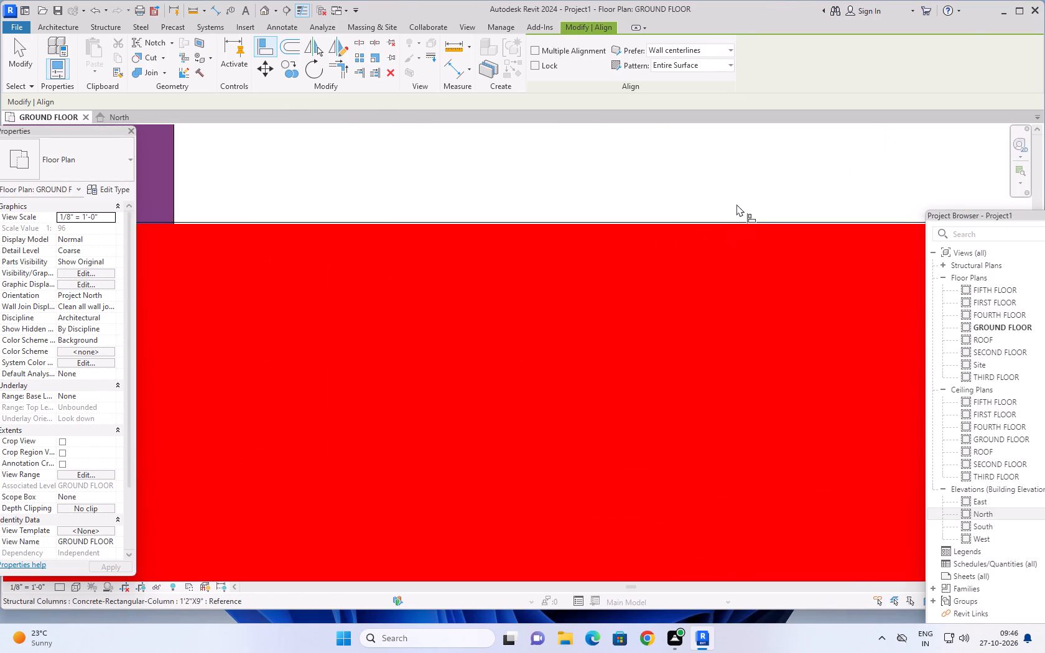
pyautogui.moveTo(731, 192); pyautogui.dragTo(672, 152, button='middle')
pyautogui.scroll(9, 696, 191)
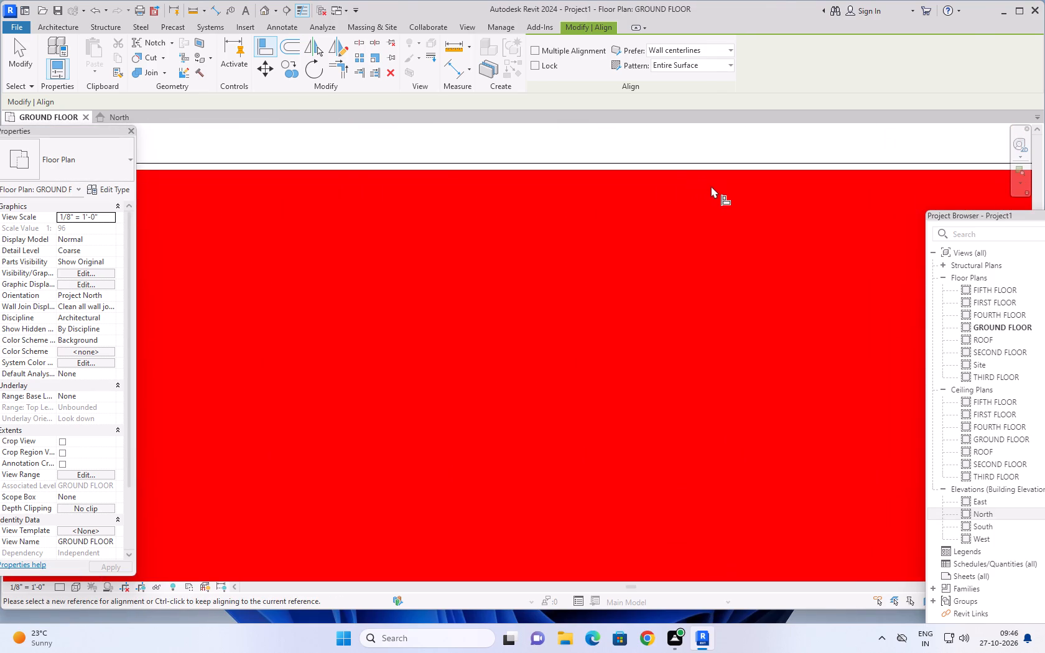
pyautogui.scroll(1, 711, 186)
pyautogui.moveTo(715, 175); pyautogui.dragTo(676, 260, button='middle')
pyautogui.scroll(6, 676, 260)
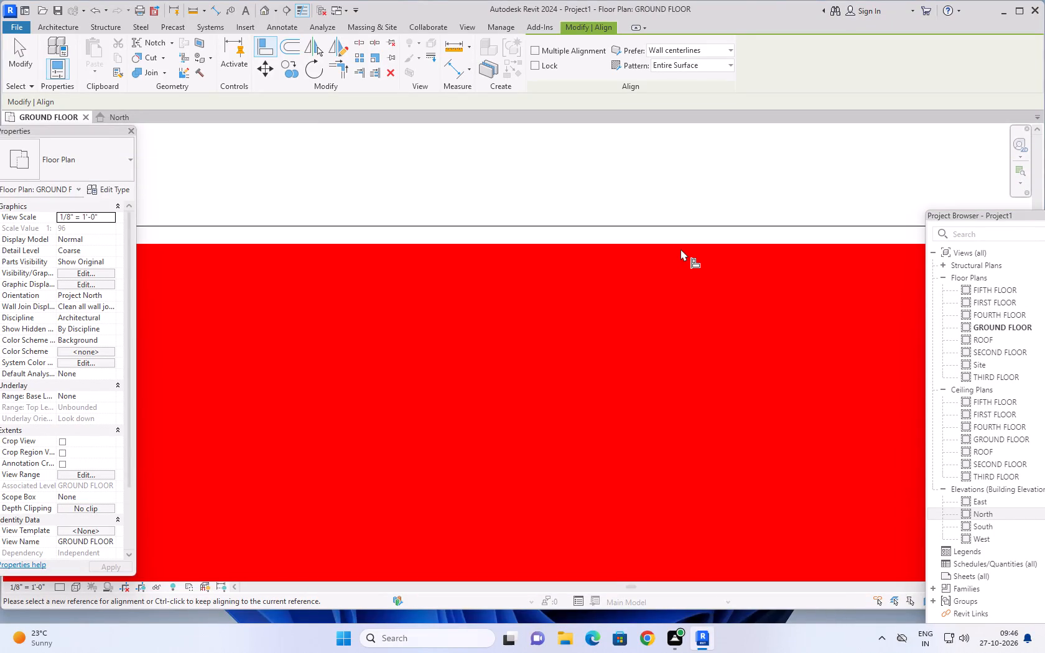
pyautogui.scroll(2, 679, 246)
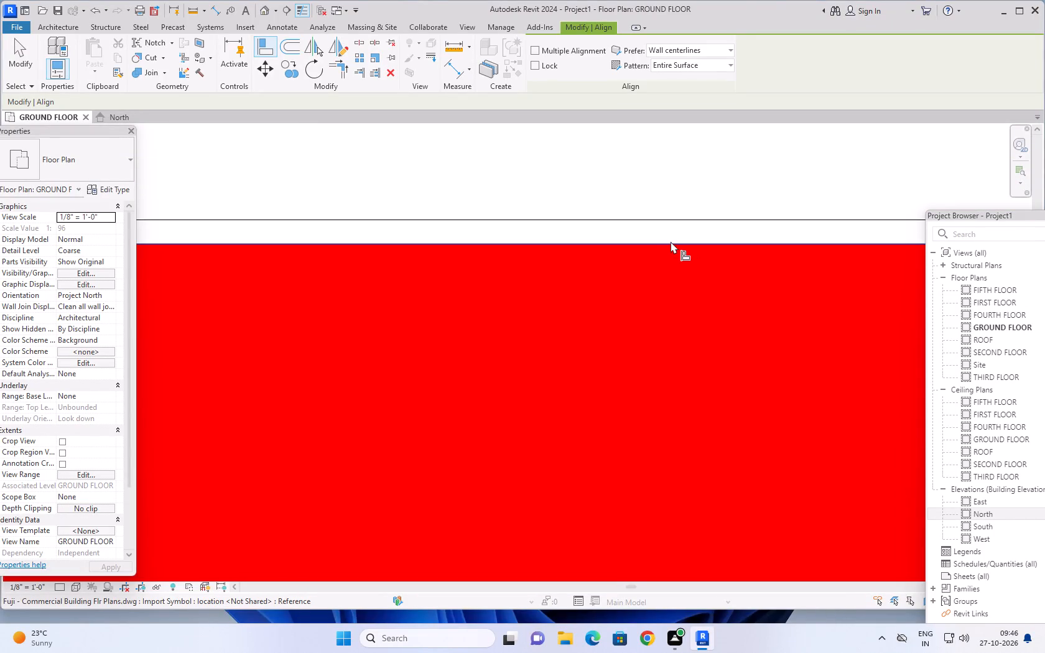
pyautogui.click(666, 243)
pyautogui.click(677, 219)
# Align the column on the master bedroom's outer window wall with its red mark's window-side end and bedroom-side edge.
pyautogui.scroll(-4, 677, 211)
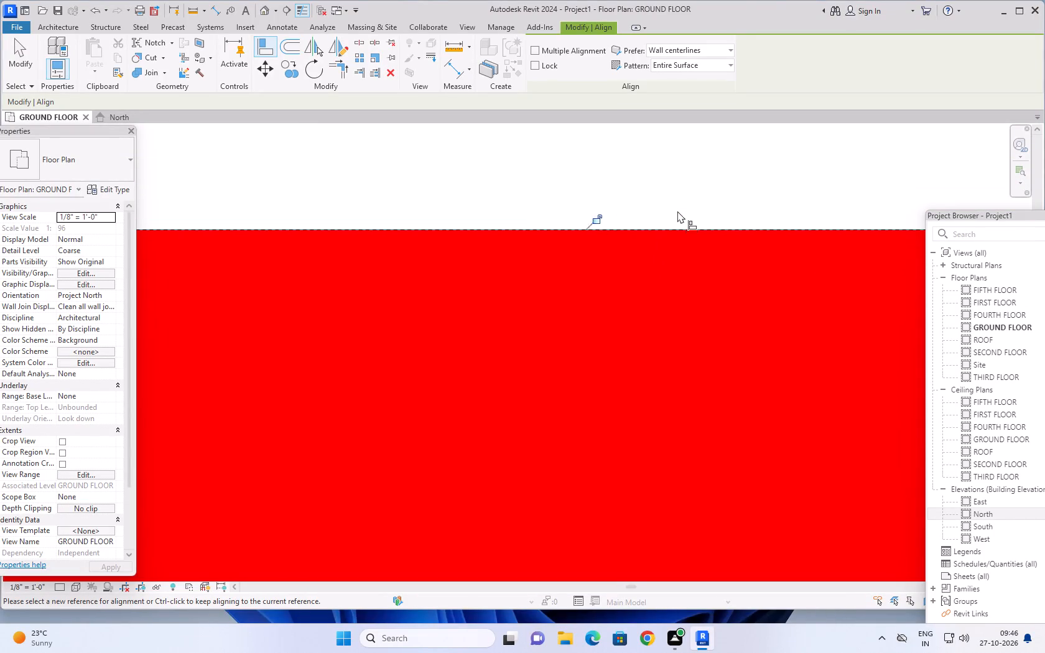
pyautogui.scroll(-15, 677, 211)
pyautogui.scroll(-9, 685, 213)
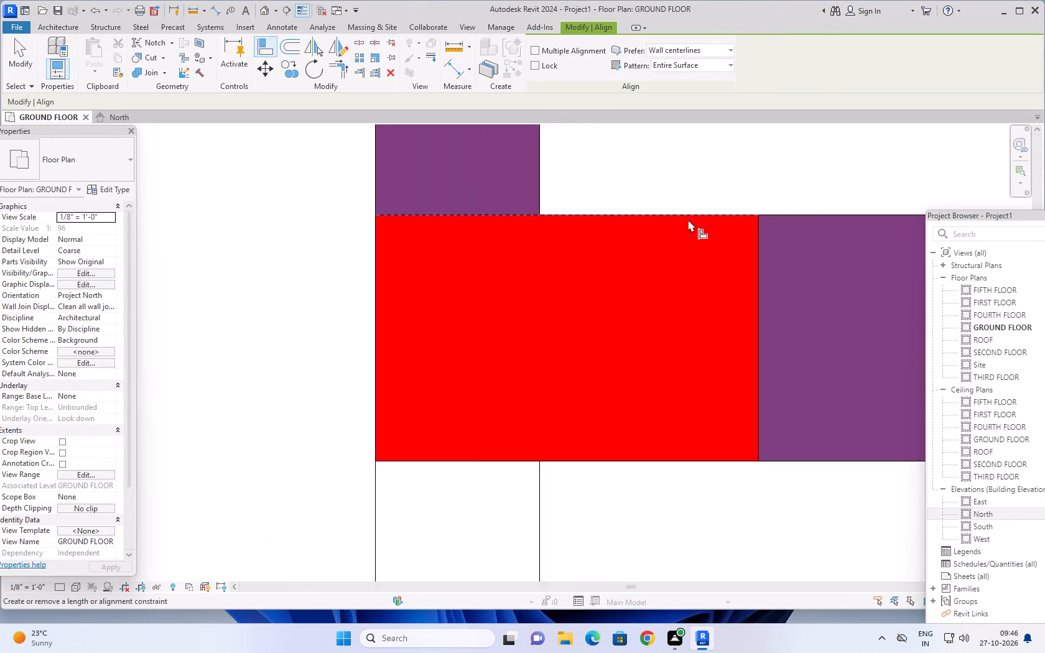
pyautogui.scroll(-3, 688, 220)
pyautogui.scroll(1, 688, 220)
pyautogui.scroll(-19, 688, 220)
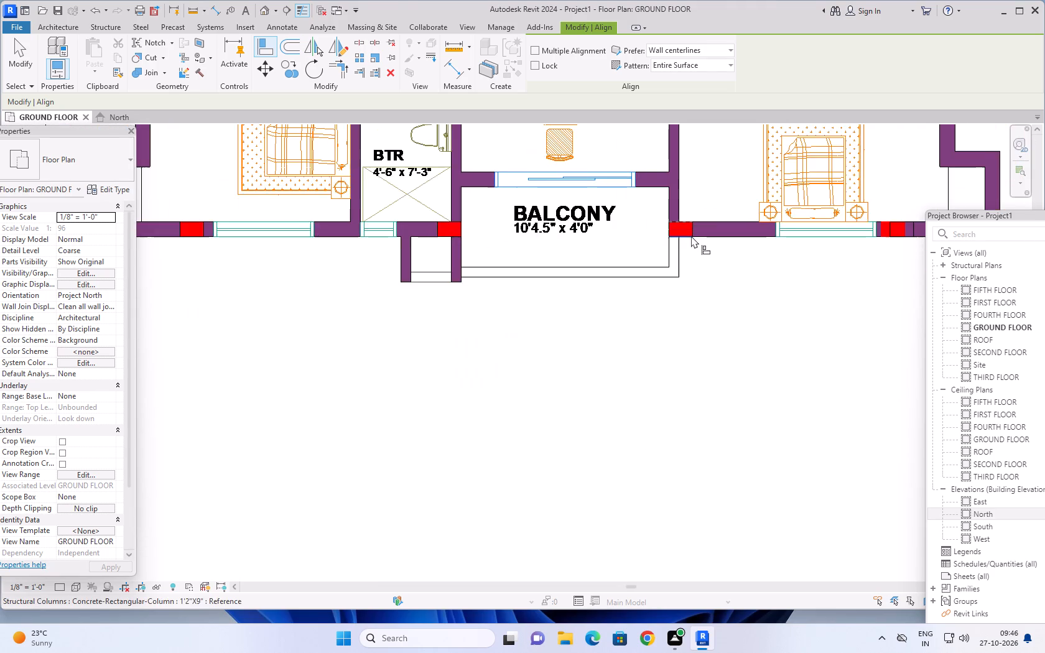
pyautogui.scroll(-2, 692, 238)
pyautogui.moveTo(720, 256); pyautogui.dragTo(489, 353, button='middle')
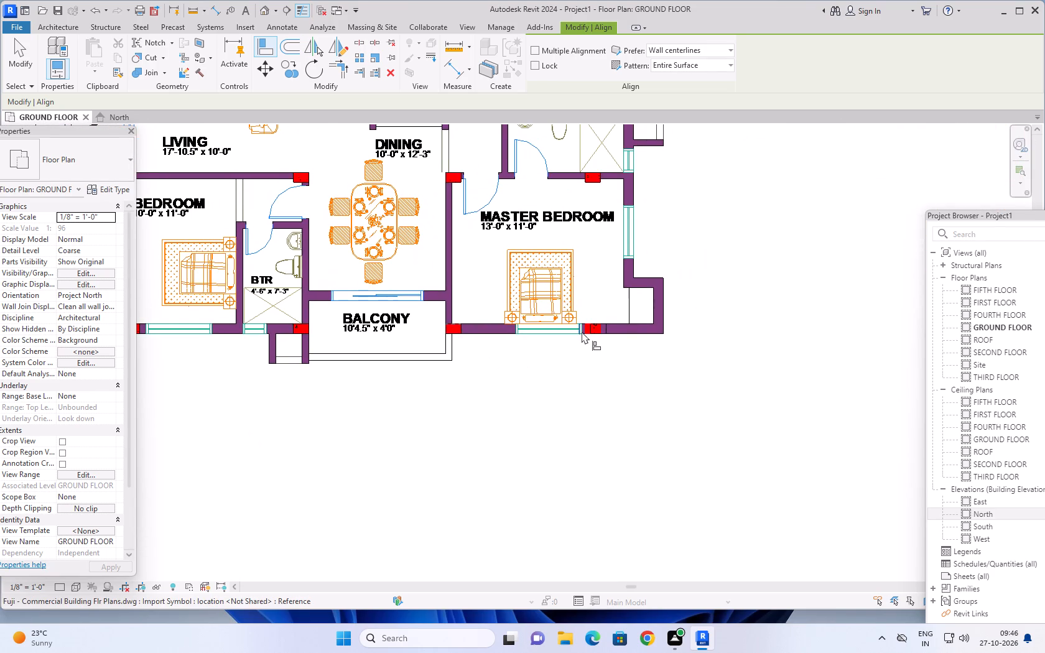
pyautogui.scroll(19, 582, 331)
pyautogui.scroll(7, 590, 311)
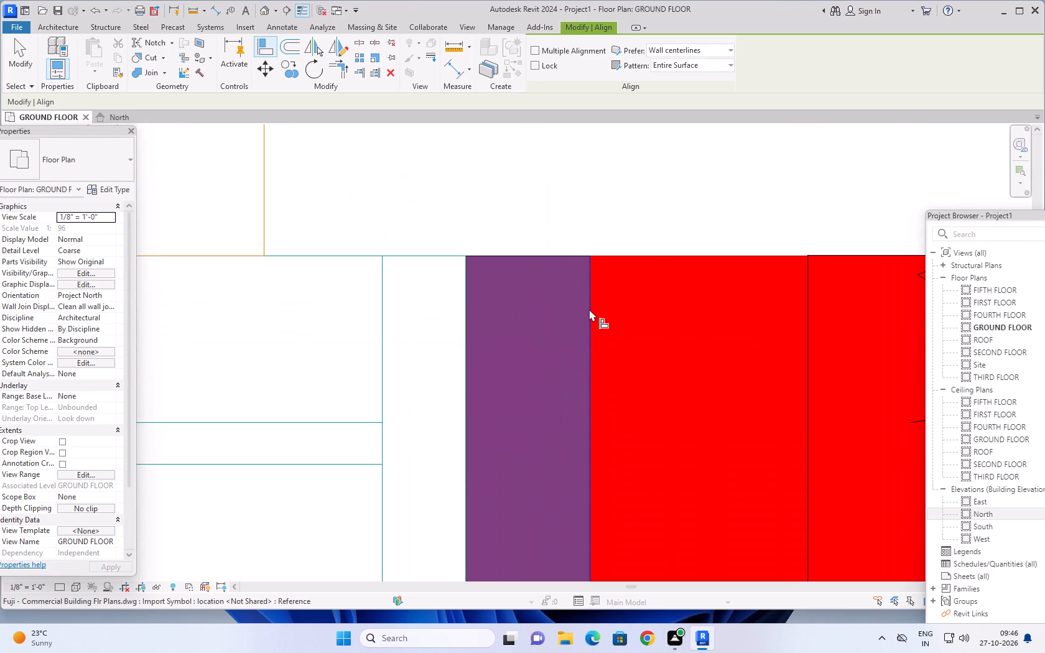
pyautogui.click(590, 302)
pyautogui.click(805, 309)
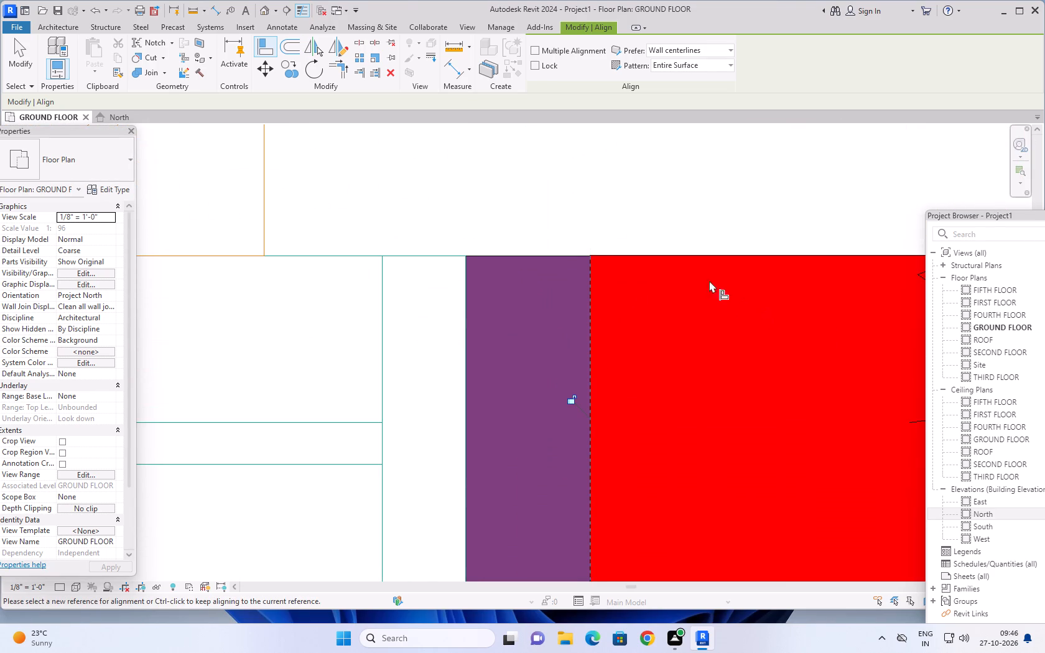
pyautogui.scroll(6, 646, 258)
pyautogui.scroll(16, 554, 249)
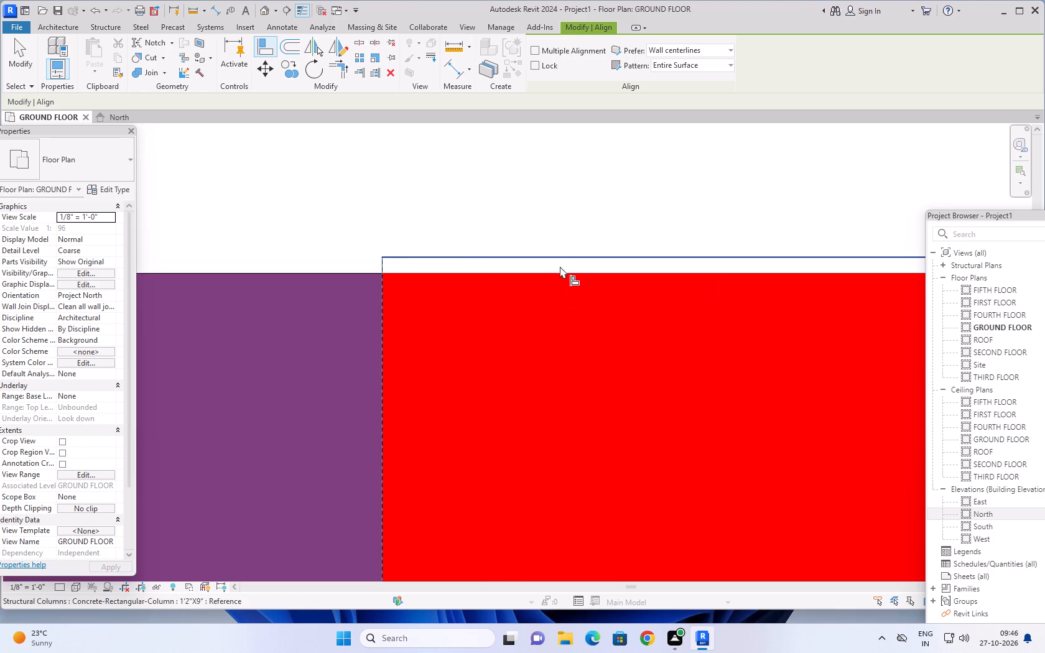
pyautogui.click(560, 270)
pyautogui.click(566, 259)
# Check the fit of the column on the outer window wall of the bedroom below the living room against its red mark.
pyautogui.scroll(-5, 569, 248)
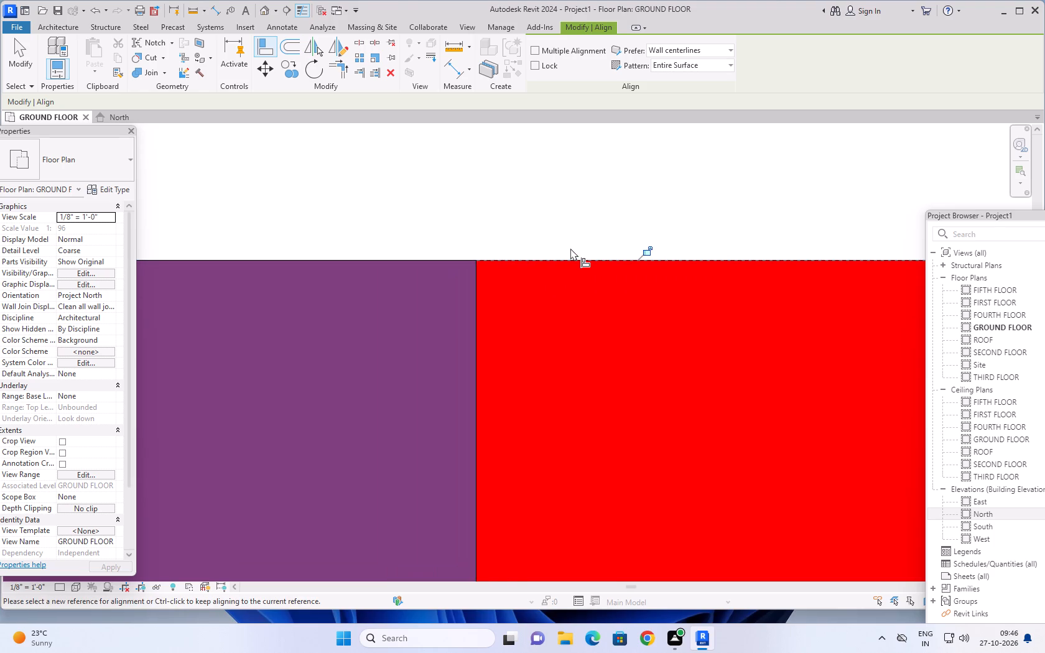
pyautogui.scroll(-14, 570, 248)
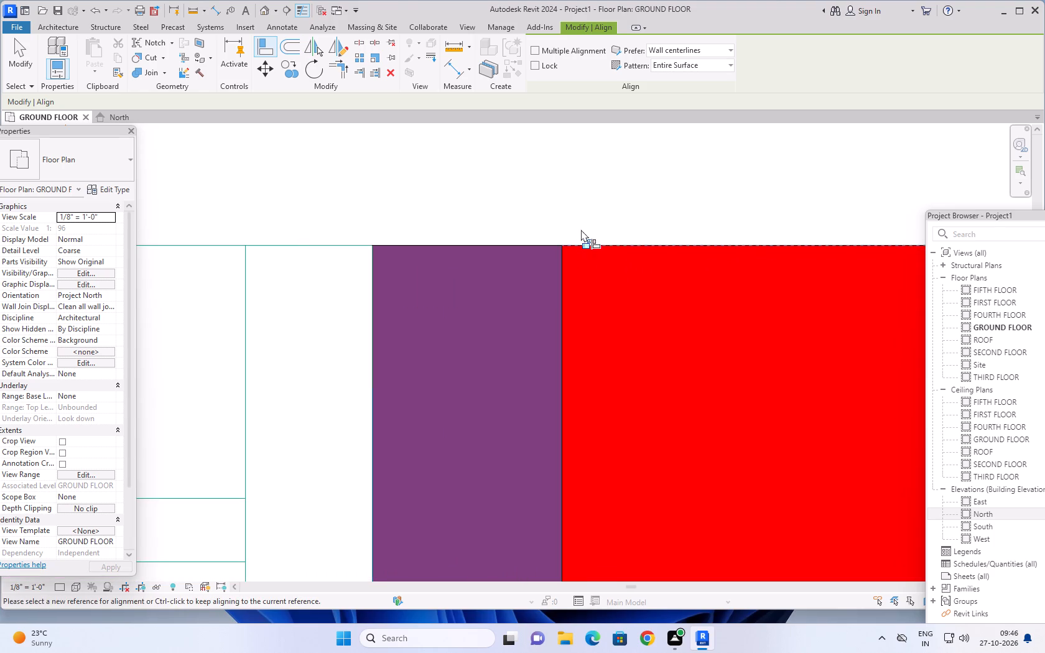
pyautogui.scroll(-20, 581, 229)
pyautogui.scroll(-10, 581, 229)
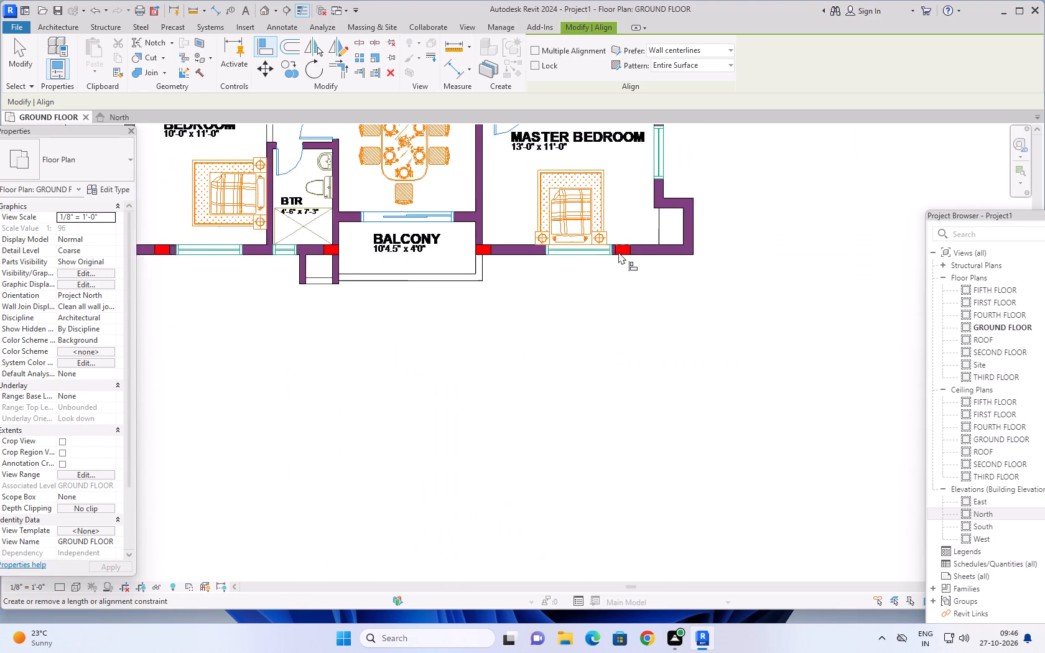
pyautogui.scroll(-1, 618, 252)
pyautogui.moveTo(351, 289); pyautogui.dragTo(448, 391, button='middle')
pyautogui.scroll(5, 409, 348)
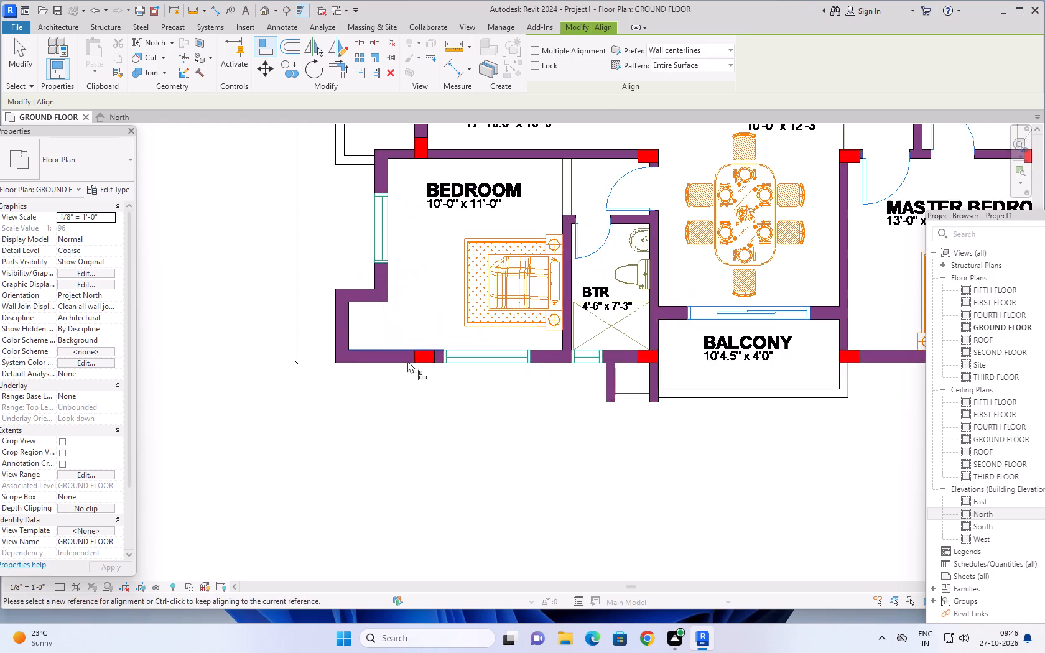
pyautogui.scroll(6, 414, 366)
pyautogui.scroll(6, 457, 303)
pyautogui.scroll(14, 457, 390)
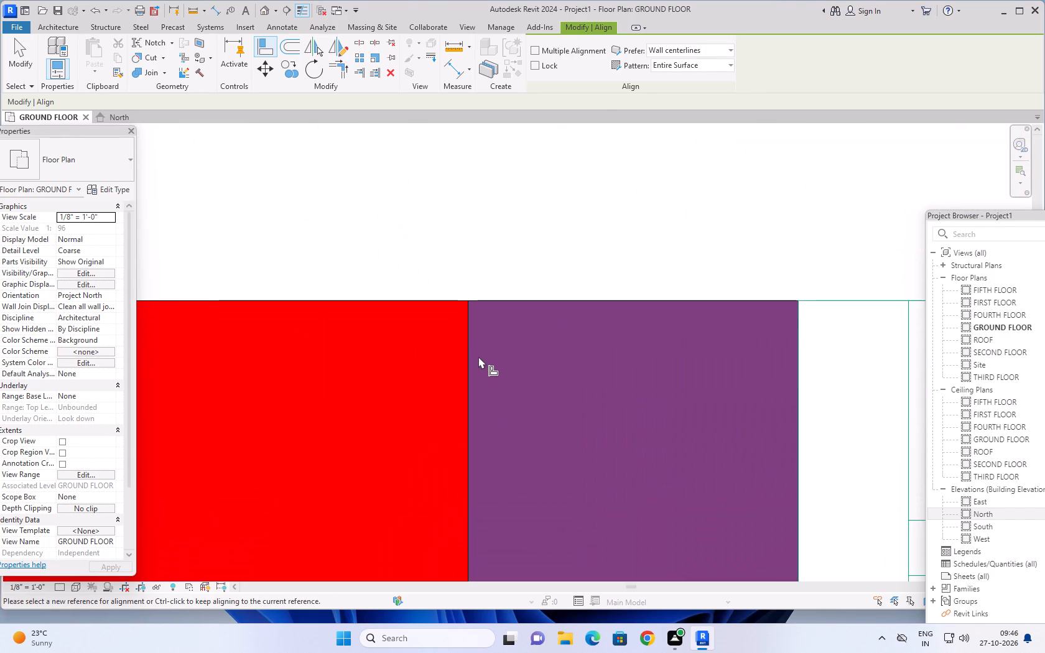
pyautogui.scroll(1, 479, 355)
pyautogui.scroll(8, 447, 299)
pyautogui.scroll(-16, 456, 286)
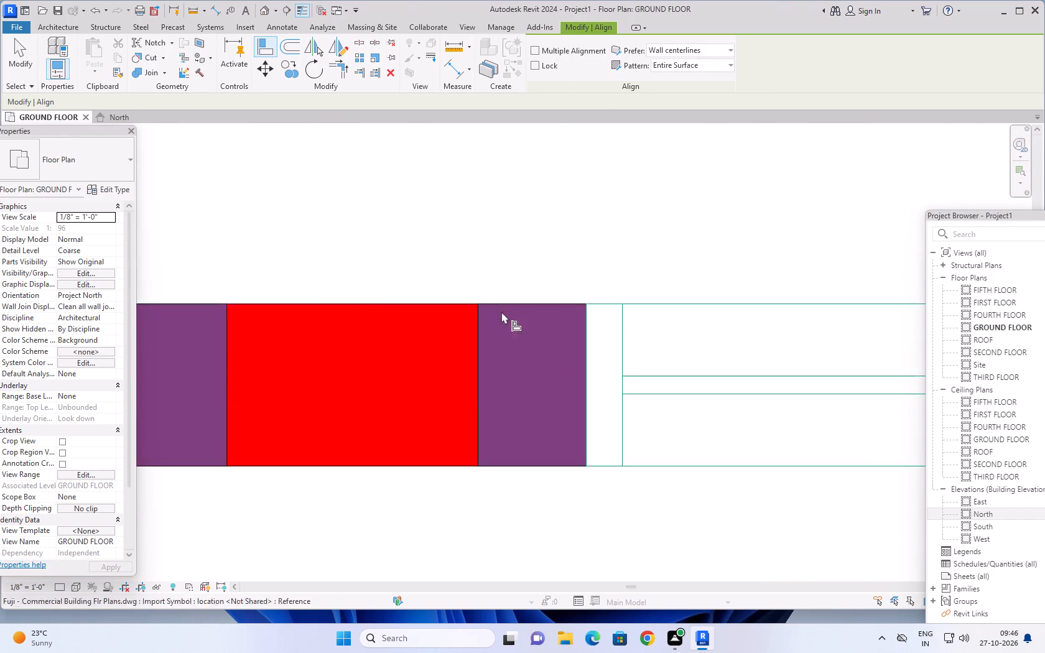
pyautogui.scroll(-20, 501, 312)
pyautogui.scroll(-4, 501, 312)
pyautogui.moveTo(633, 399); pyautogui.dragTo(461, 439, button='middle')
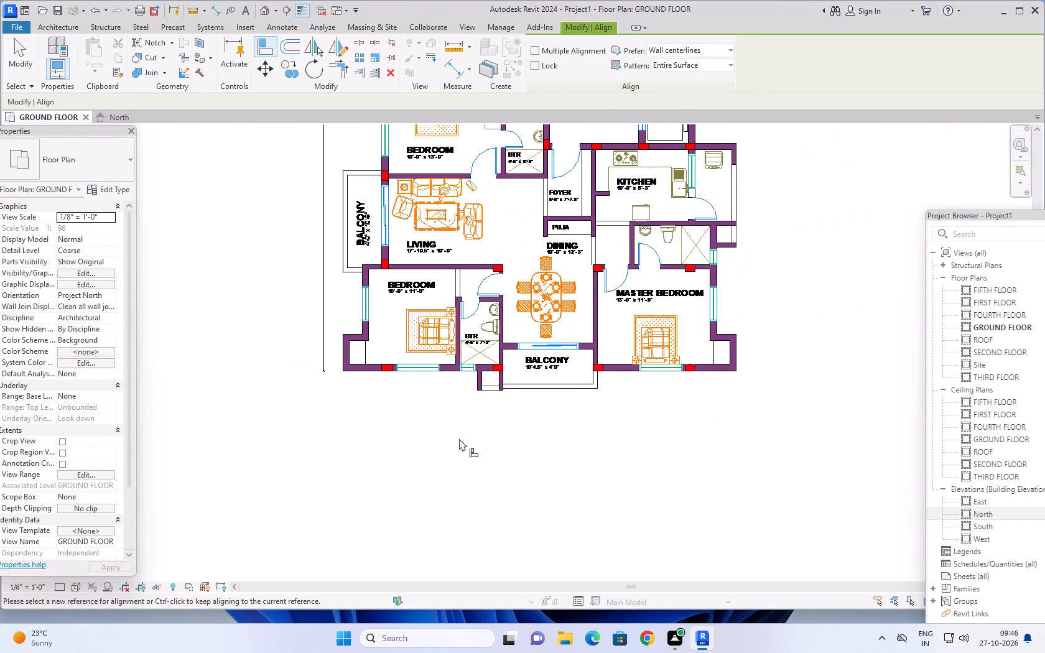
# Check the fit of the column on the lower master bedroom's outer window wall against its red mark.
pyautogui.moveTo(792, 297); pyautogui.dragTo(768, 331, button='middle')
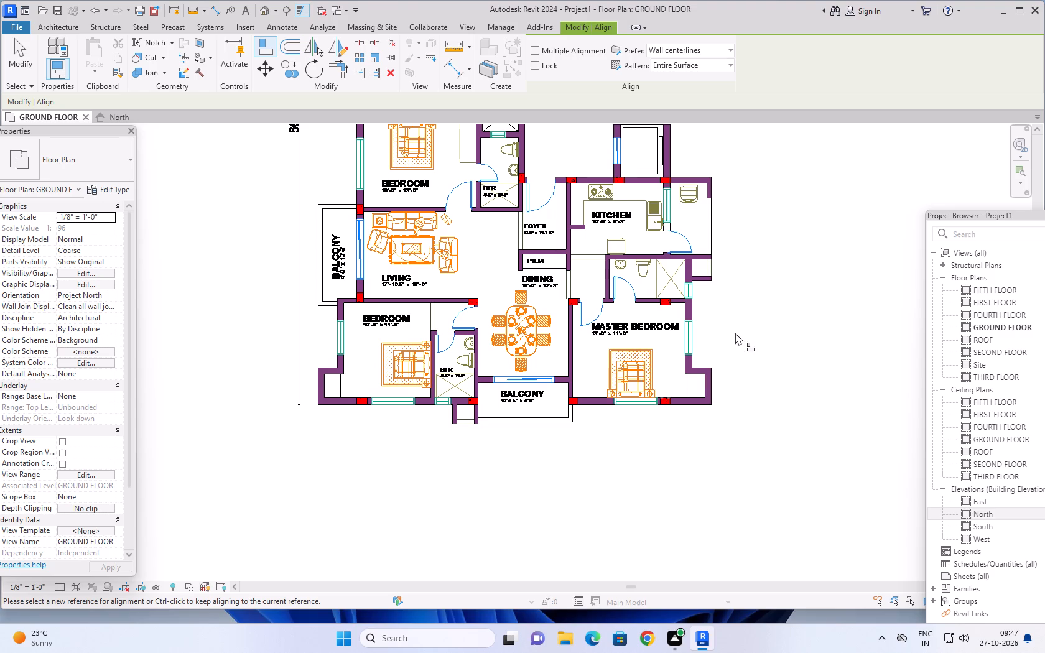
pyautogui.scroll(17, 666, 405)
pyautogui.scroll(-1, 675, 411)
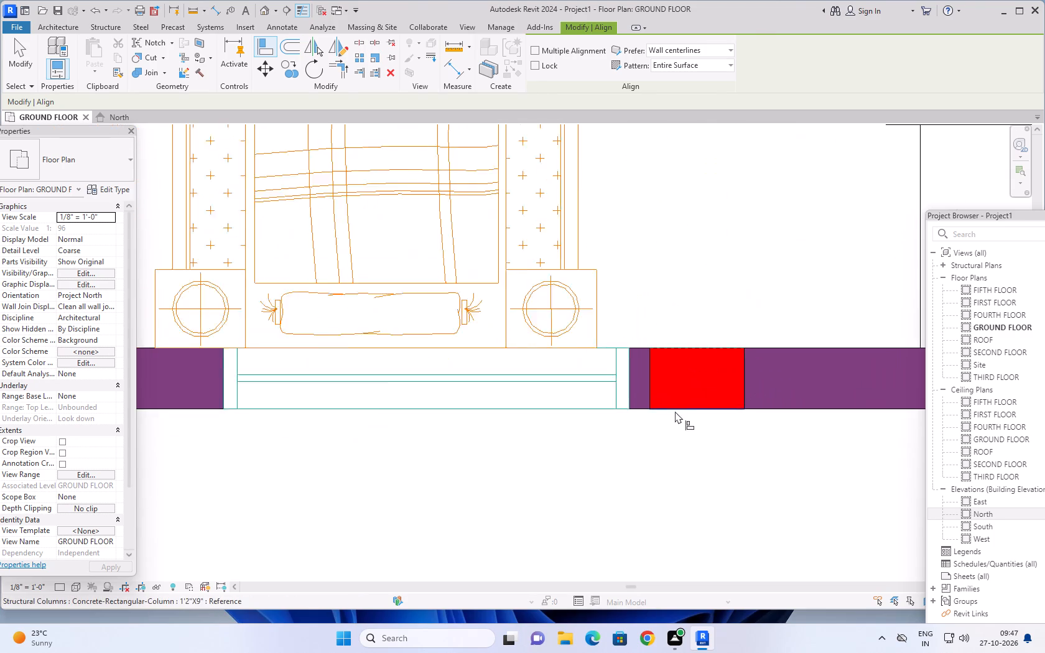
pyautogui.scroll(-16, 675, 411)
pyautogui.moveTo(779, 244); pyautogui.dragTo(745, 387, button='middle')
# Check the fit of the column where the lift shaft meets the lower kitchen's utility-side wall against its red mark.
pyautogui.scroll(1, 734, 387)
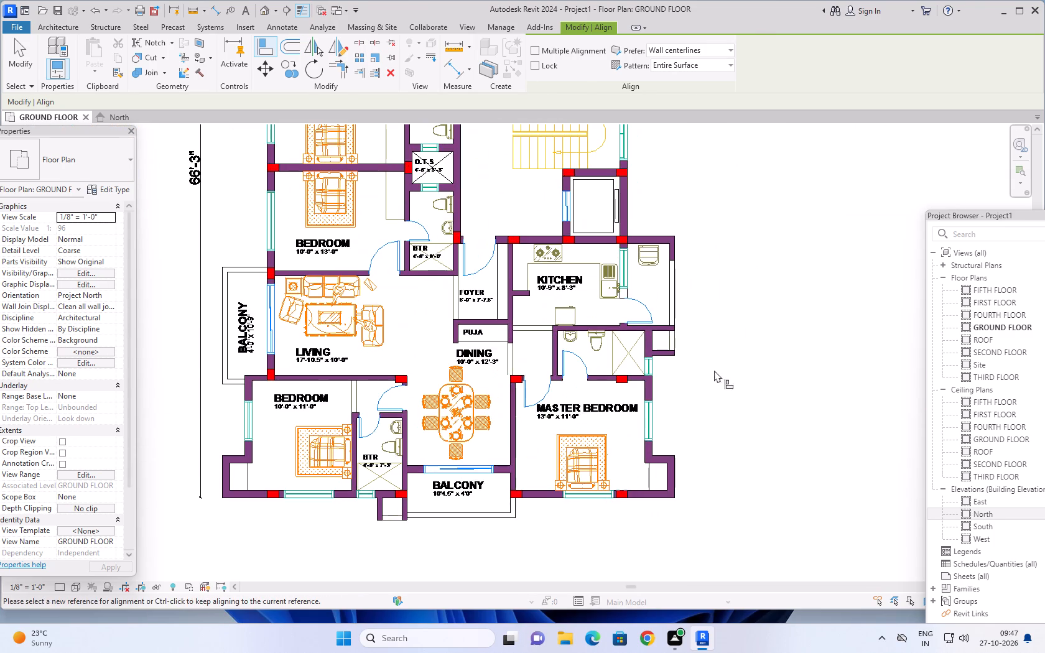
pyautogui.scroll(11, 616, 252)
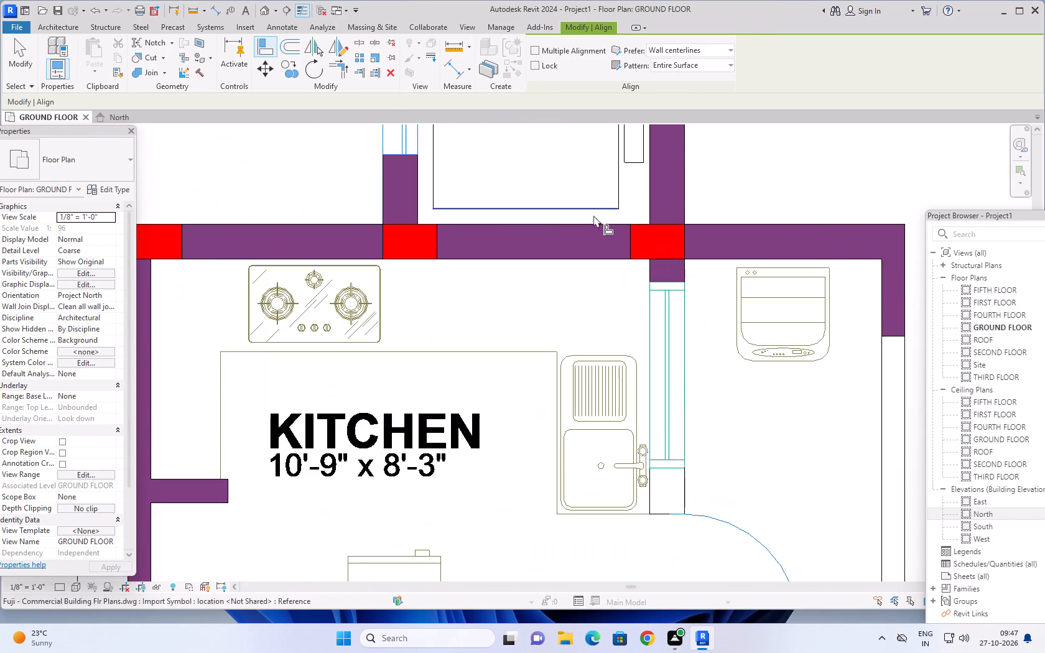
pyautogui.scroll(6, 651, 248)
pyautogui.scroll(6, 736, 233)
pyautogui.scroll(-3, 718, 233)
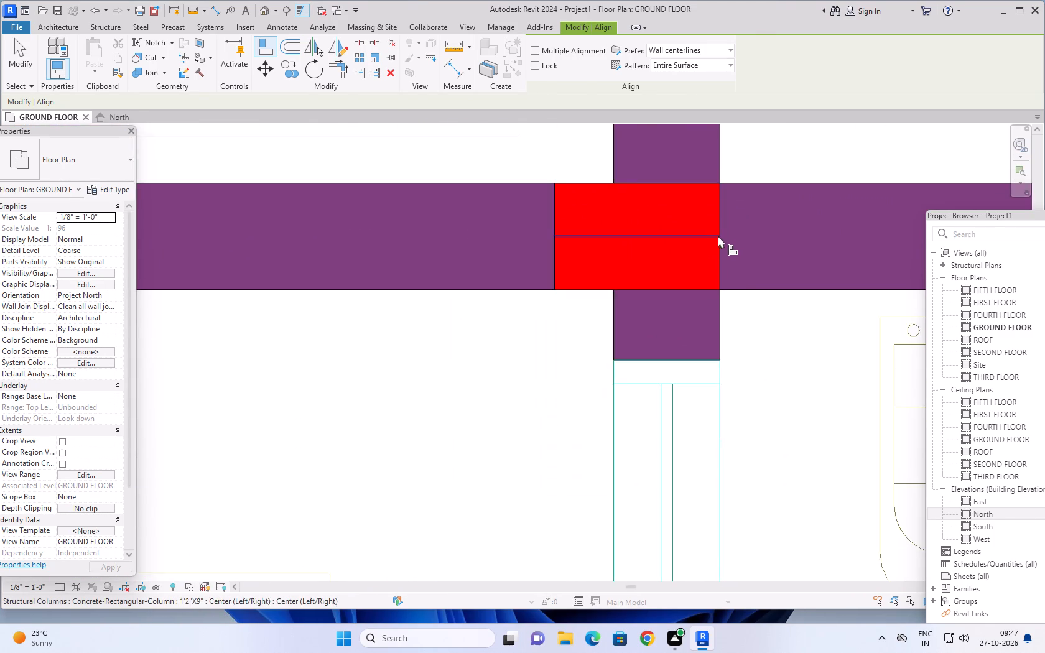
pyautogui.scroll(-20, 718, 236)
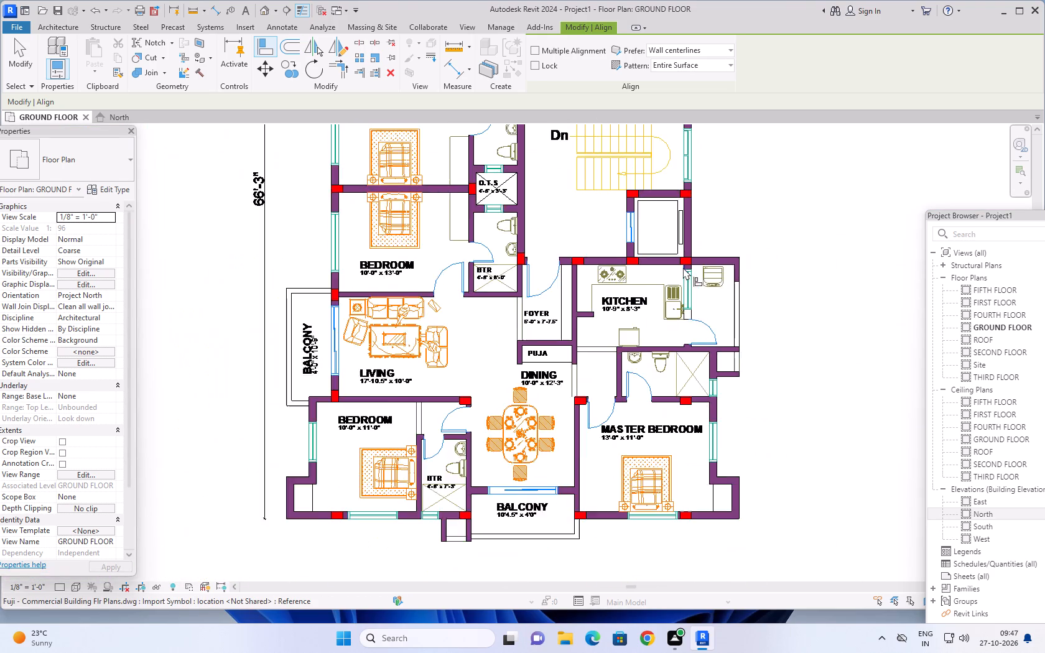
pyautogui.scroll(-3, 683, 267)
# Check the fit of the column on the upper kitchen's outer wall, at the utility partition, against its red mark.
pyautogui.moveTo(740, 215); pyautogui.dragTo(745, 303, button='middle')
pyautogui.scroll(-5, 745, 298)
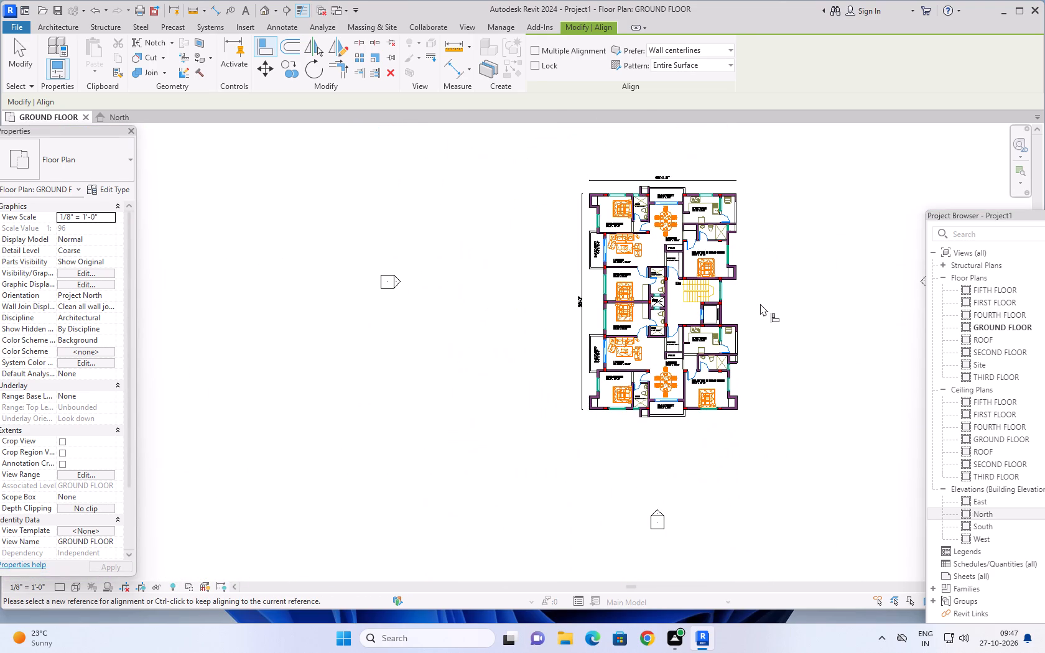
pyautogui.moveTo(782, 201); pyautogui.dragTo(787, 297, button='middle')
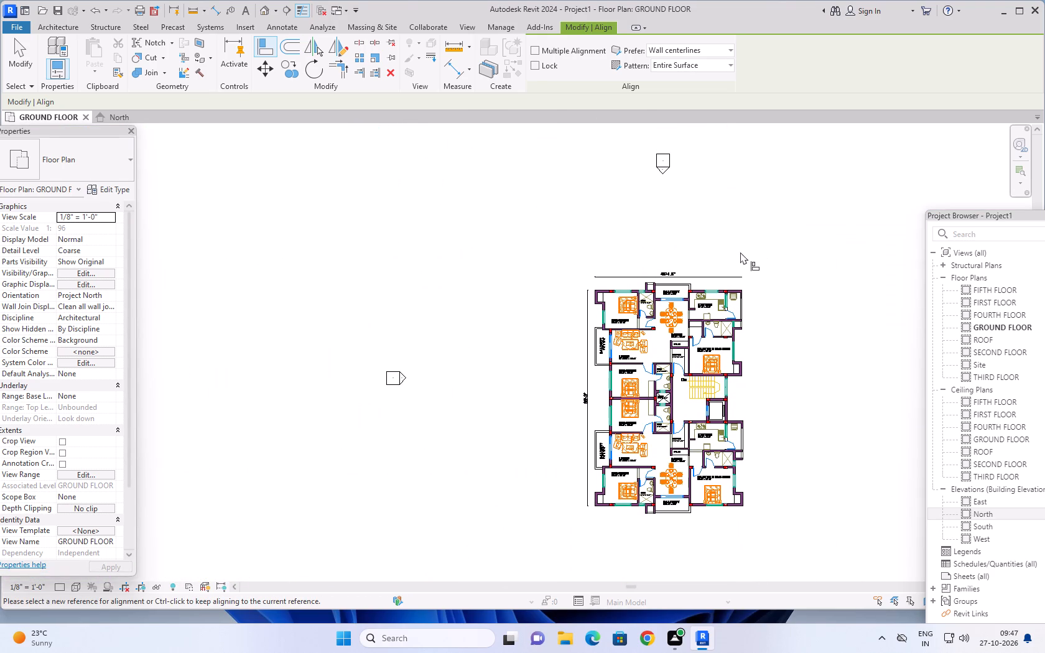
pyautogui.scroll(4, 731, 256)
pyautogui.scroll(14, 731, 318)
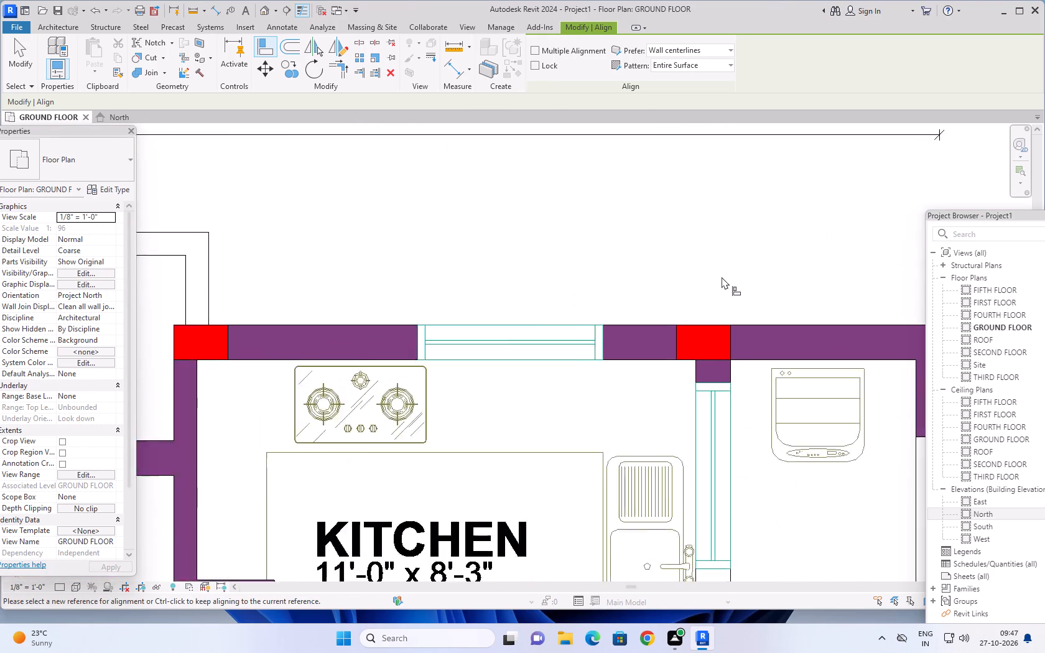
pyautogui.scroll(3, 722, 277)
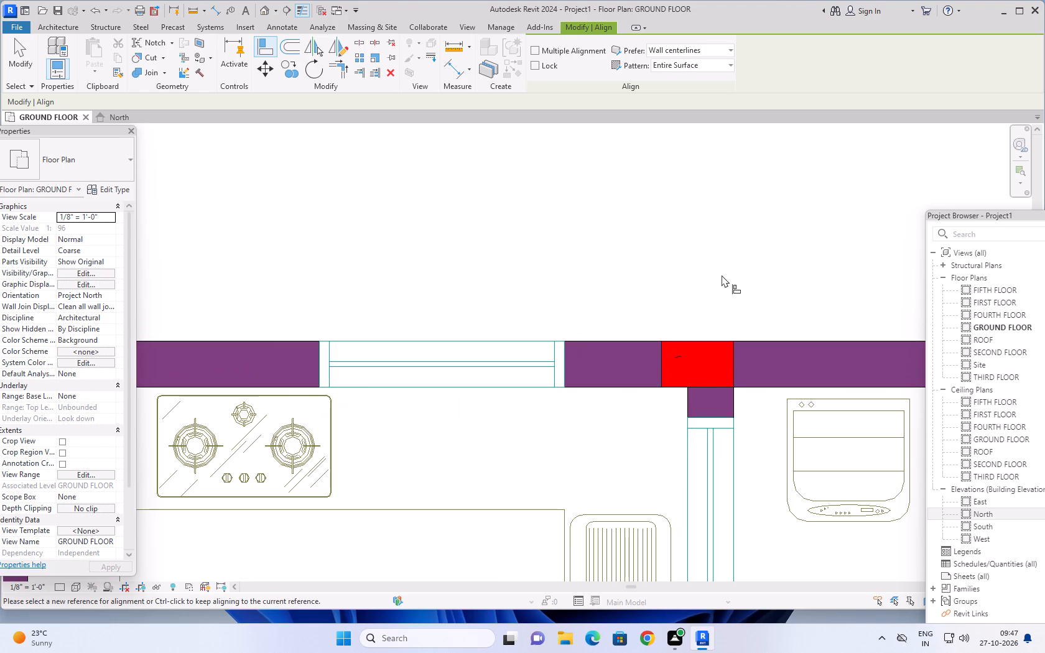
pyautogui.scroll(1, 722, 275)
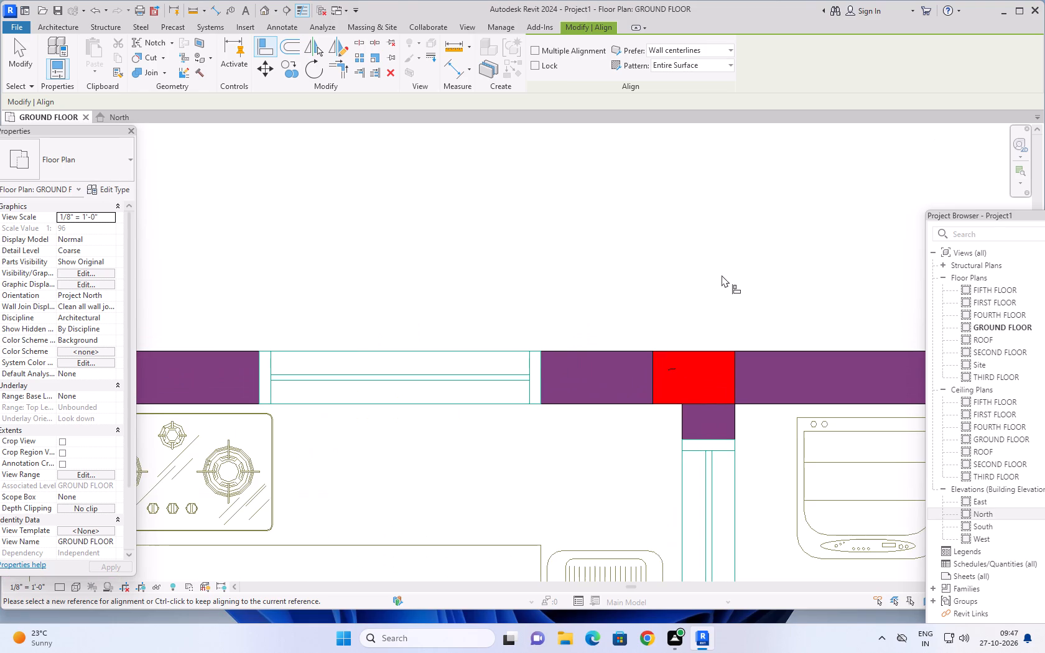
pyautogui.moveTo(712, 300); pyautogui.dragTo(700, 244, button='middle')
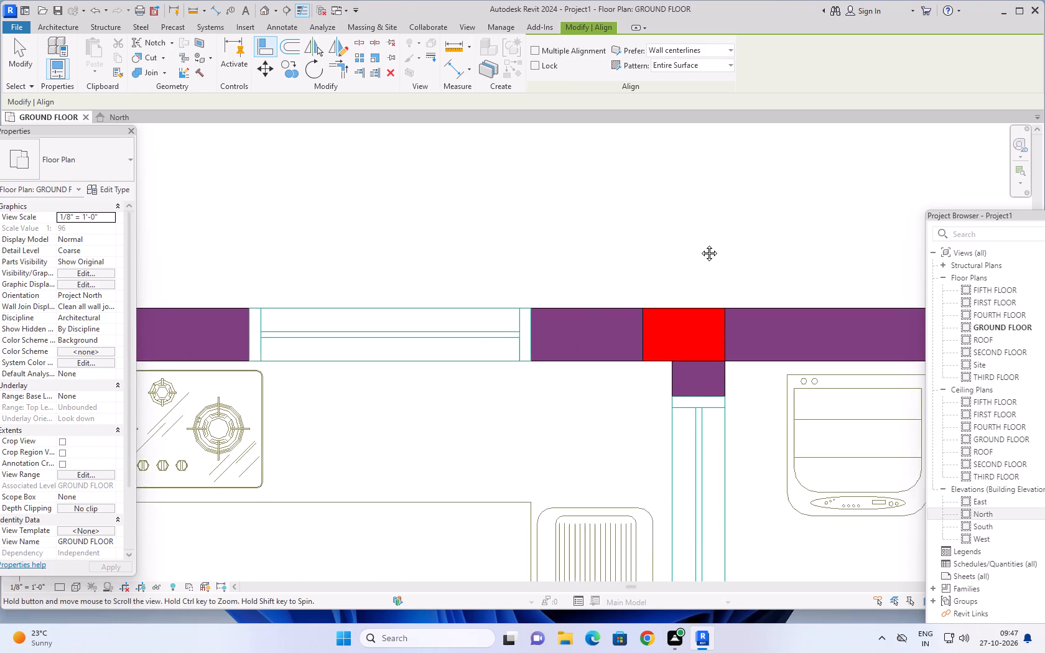
pyautogui.moveTo(700, 244); pyautogui.dragTo(700, 223, button='middle')
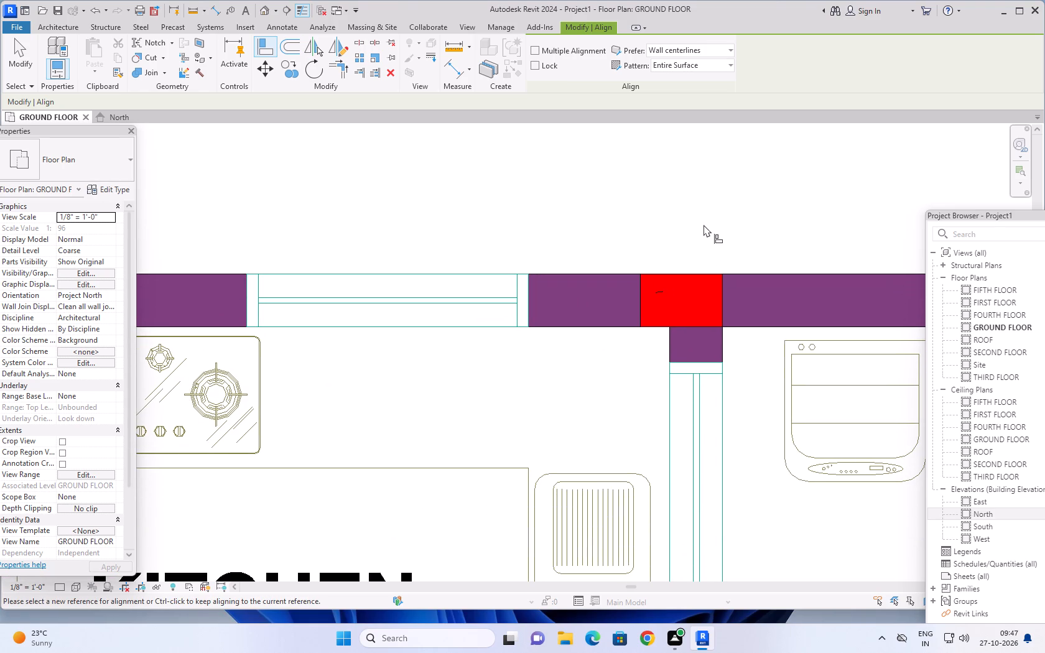
pyautogui.scroll(-1, 704, 225)
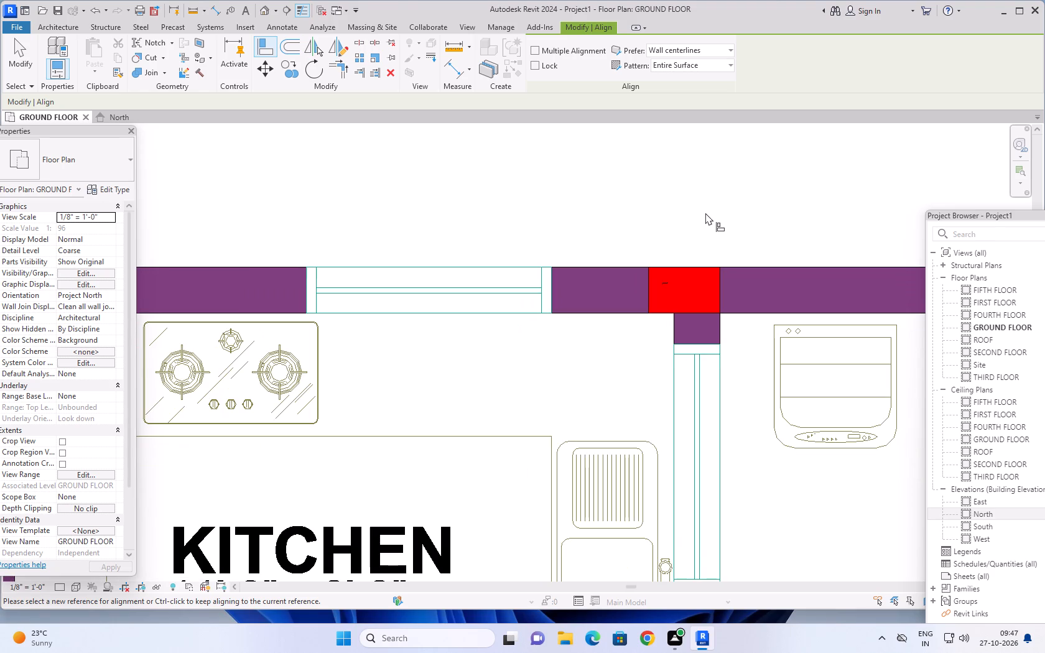
pyautogui.scroll(-3, 710, 216)
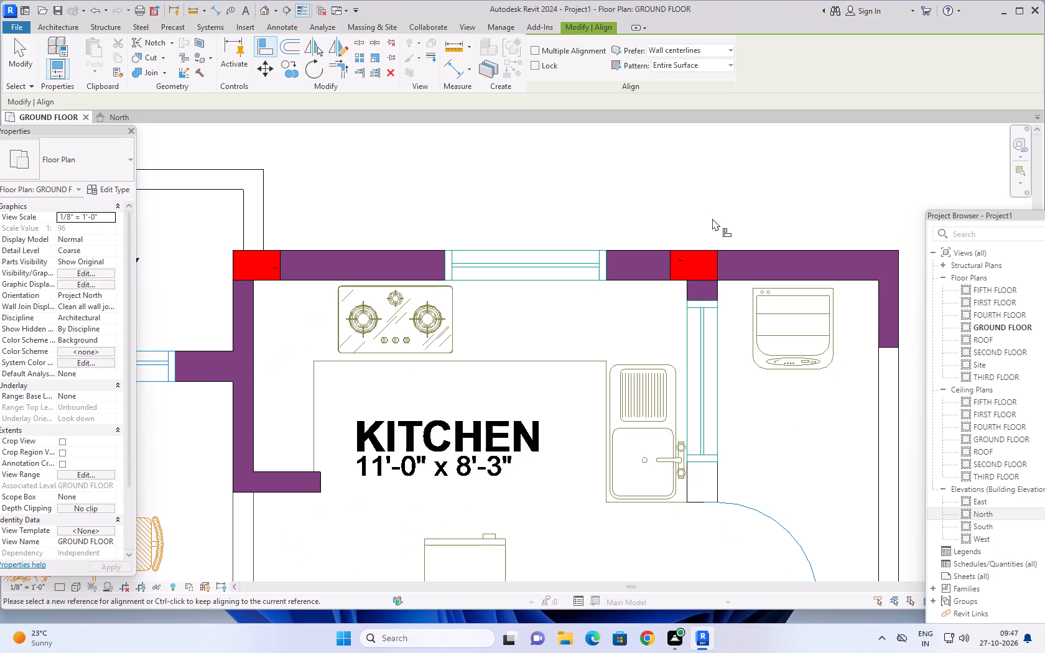
pyautogui.scroll(-4, 632, 243)
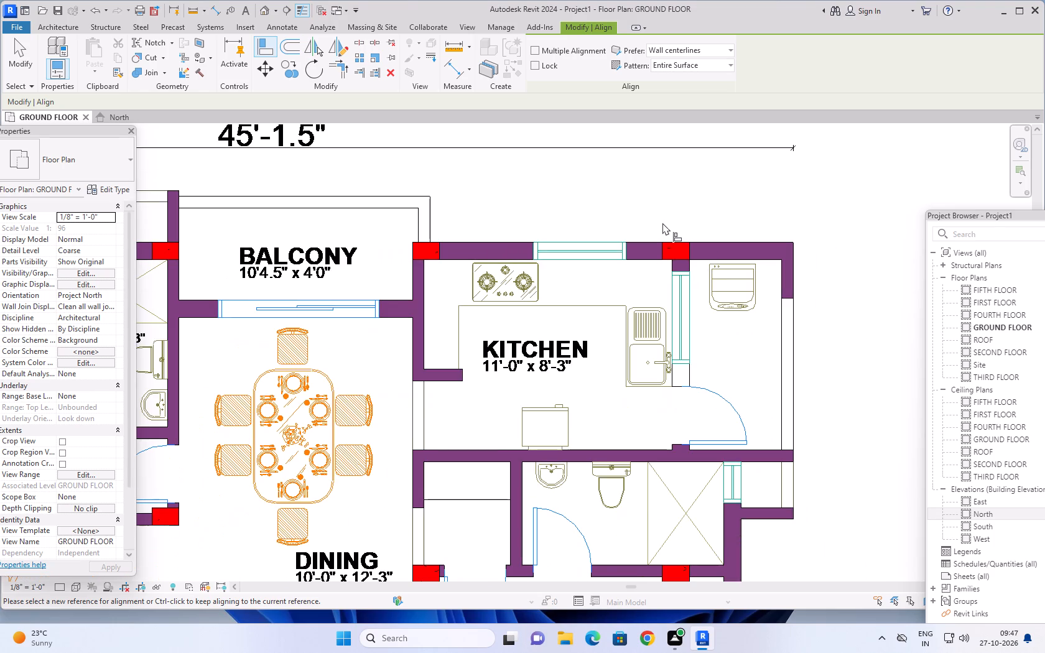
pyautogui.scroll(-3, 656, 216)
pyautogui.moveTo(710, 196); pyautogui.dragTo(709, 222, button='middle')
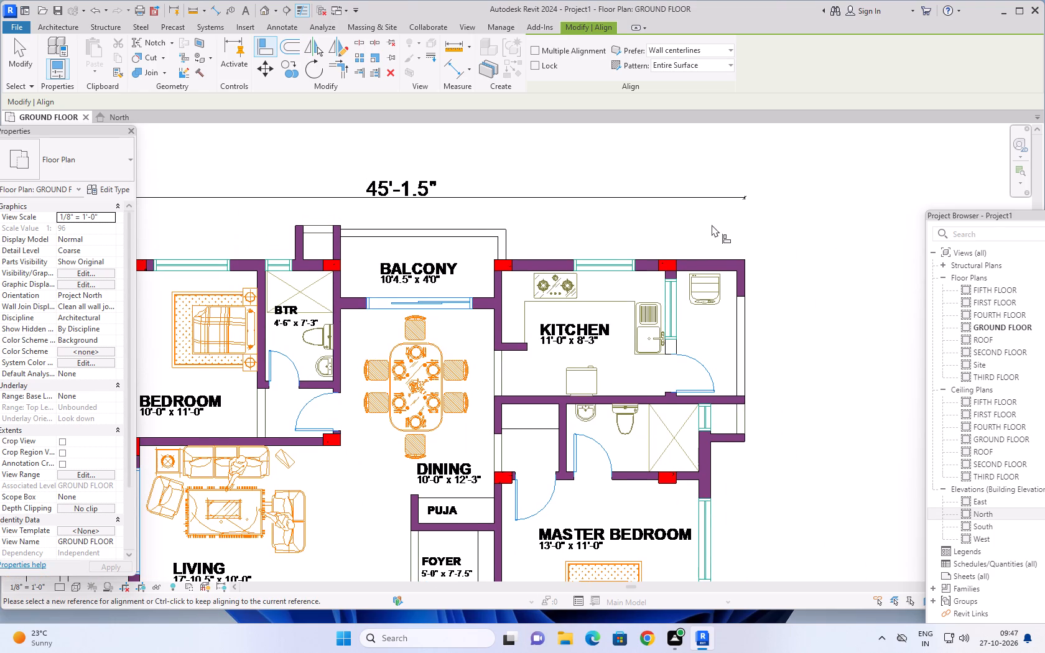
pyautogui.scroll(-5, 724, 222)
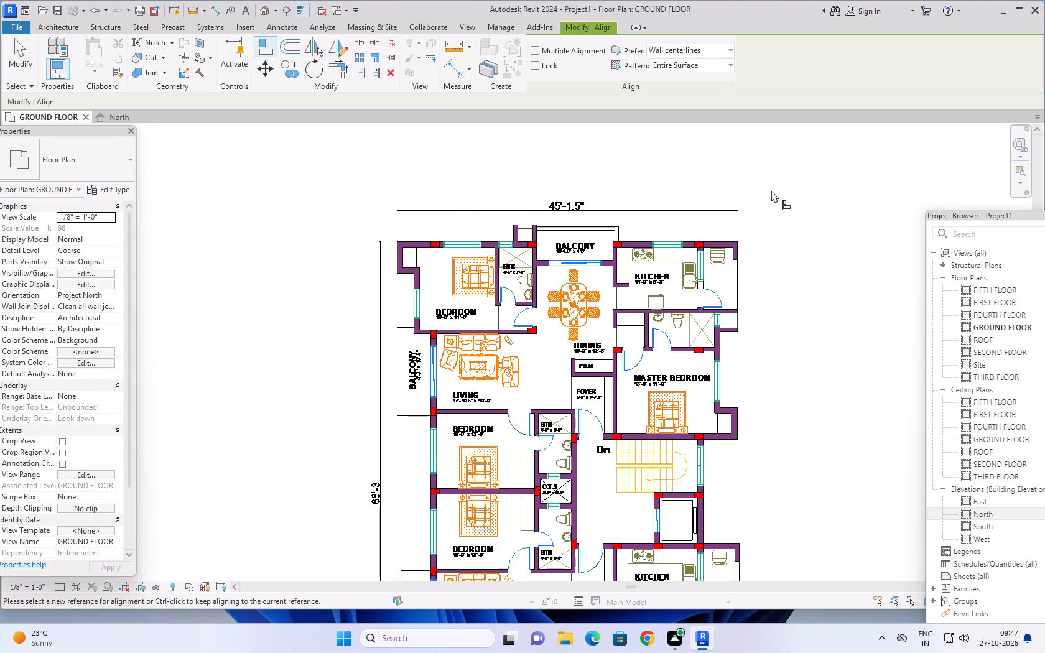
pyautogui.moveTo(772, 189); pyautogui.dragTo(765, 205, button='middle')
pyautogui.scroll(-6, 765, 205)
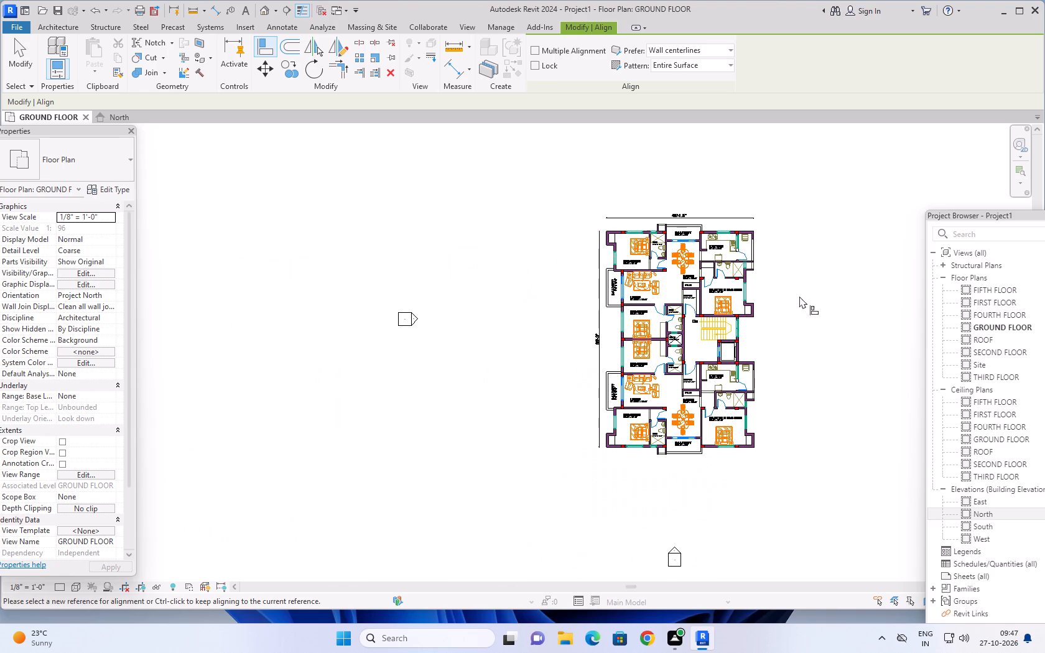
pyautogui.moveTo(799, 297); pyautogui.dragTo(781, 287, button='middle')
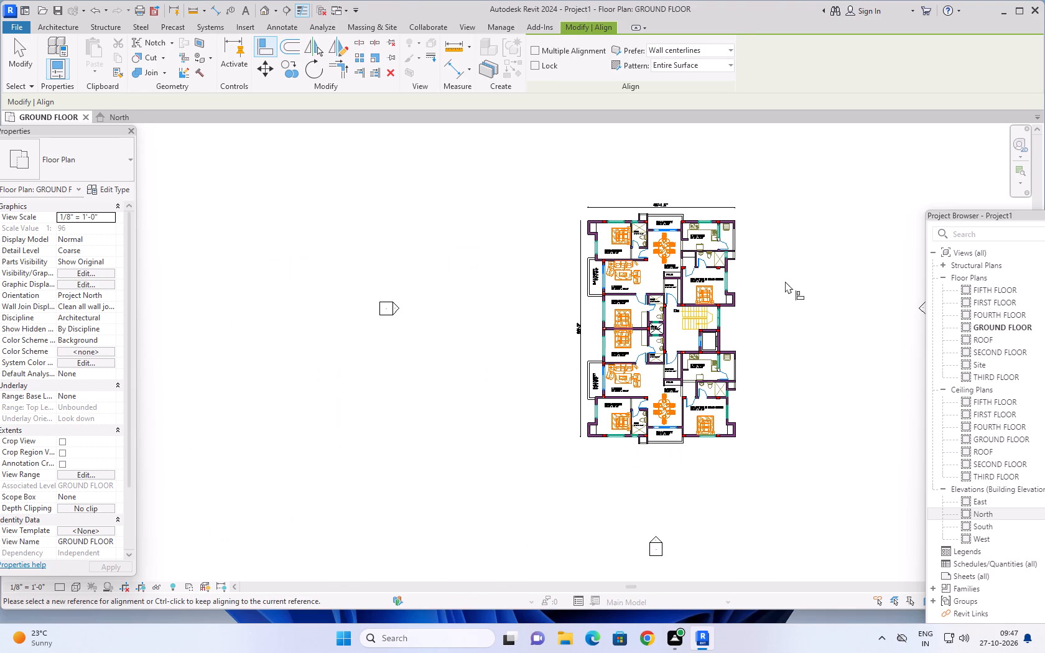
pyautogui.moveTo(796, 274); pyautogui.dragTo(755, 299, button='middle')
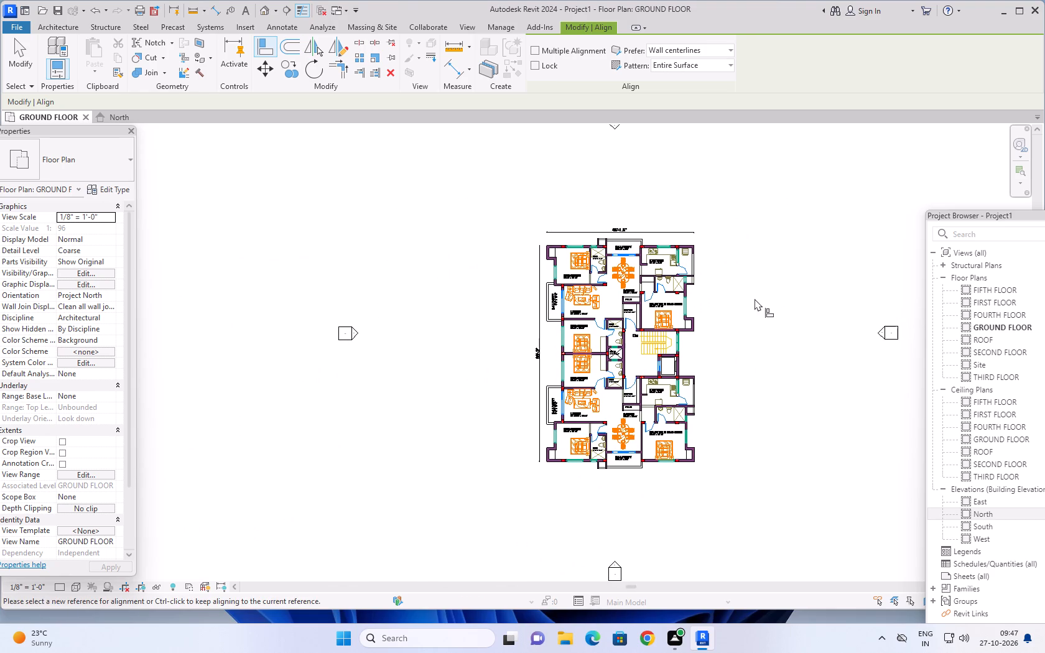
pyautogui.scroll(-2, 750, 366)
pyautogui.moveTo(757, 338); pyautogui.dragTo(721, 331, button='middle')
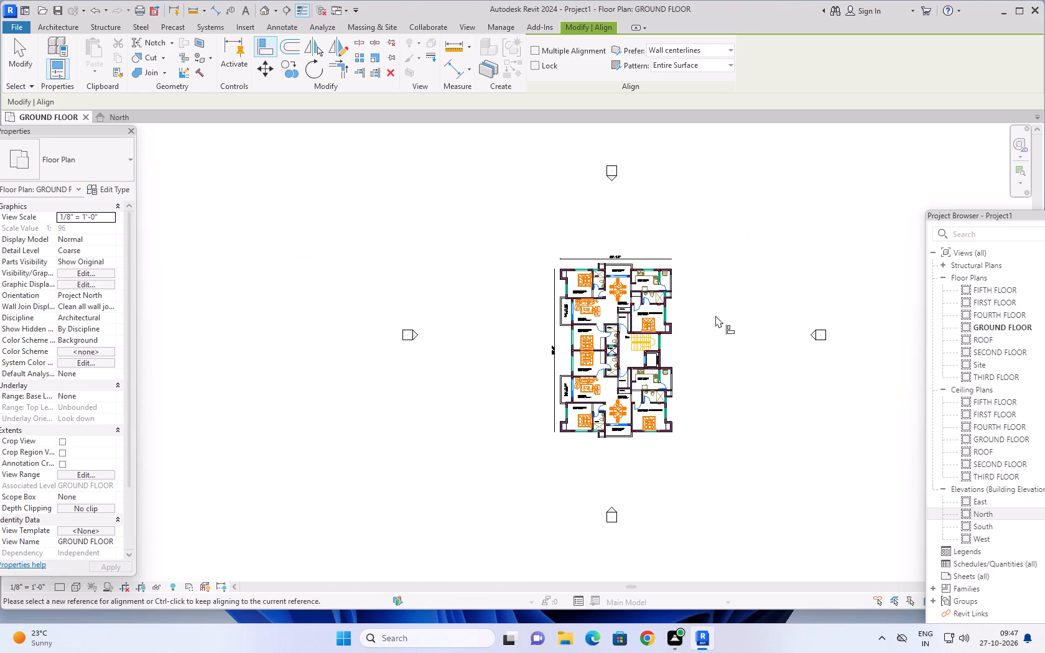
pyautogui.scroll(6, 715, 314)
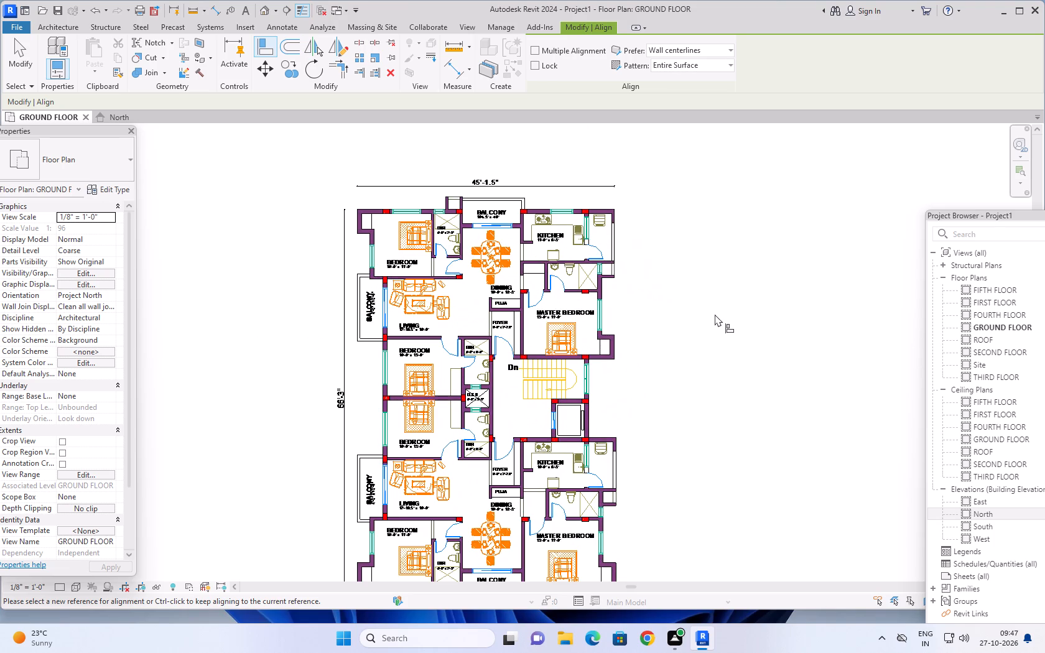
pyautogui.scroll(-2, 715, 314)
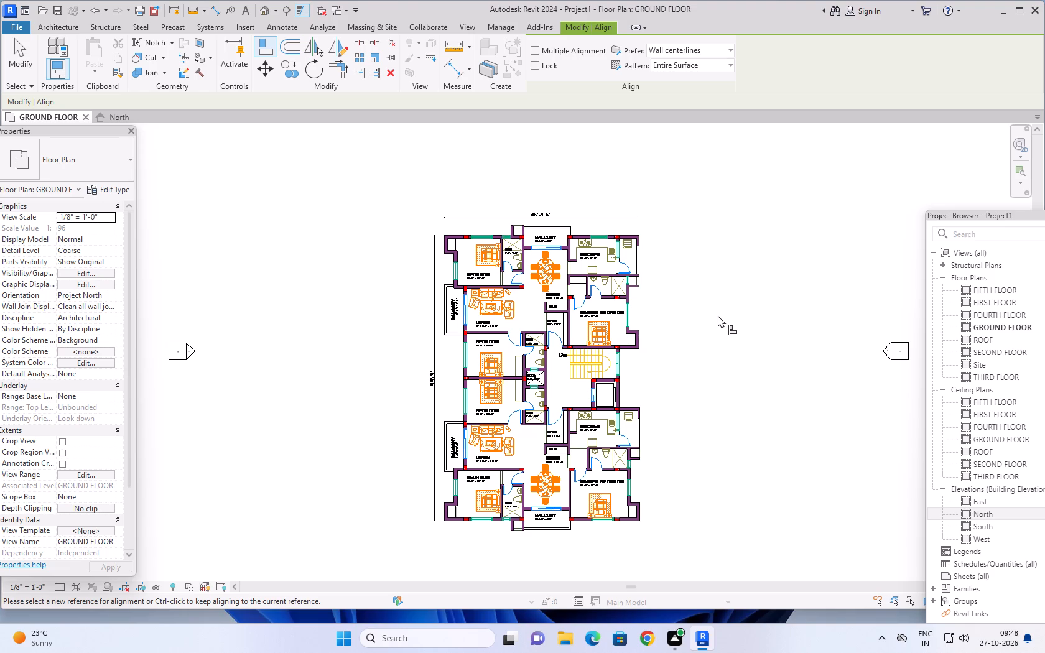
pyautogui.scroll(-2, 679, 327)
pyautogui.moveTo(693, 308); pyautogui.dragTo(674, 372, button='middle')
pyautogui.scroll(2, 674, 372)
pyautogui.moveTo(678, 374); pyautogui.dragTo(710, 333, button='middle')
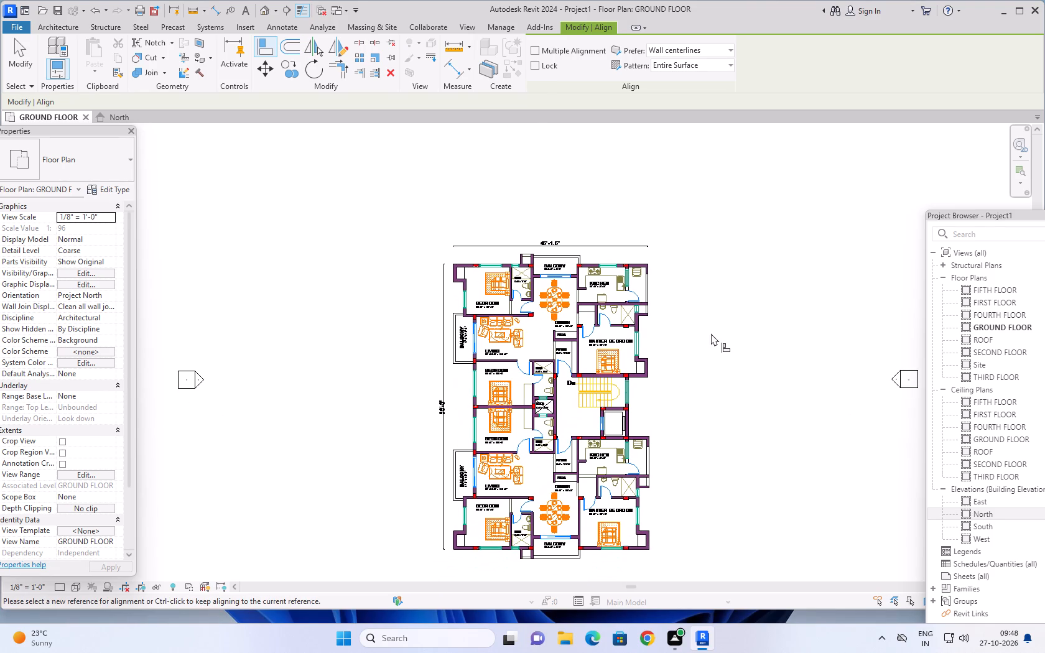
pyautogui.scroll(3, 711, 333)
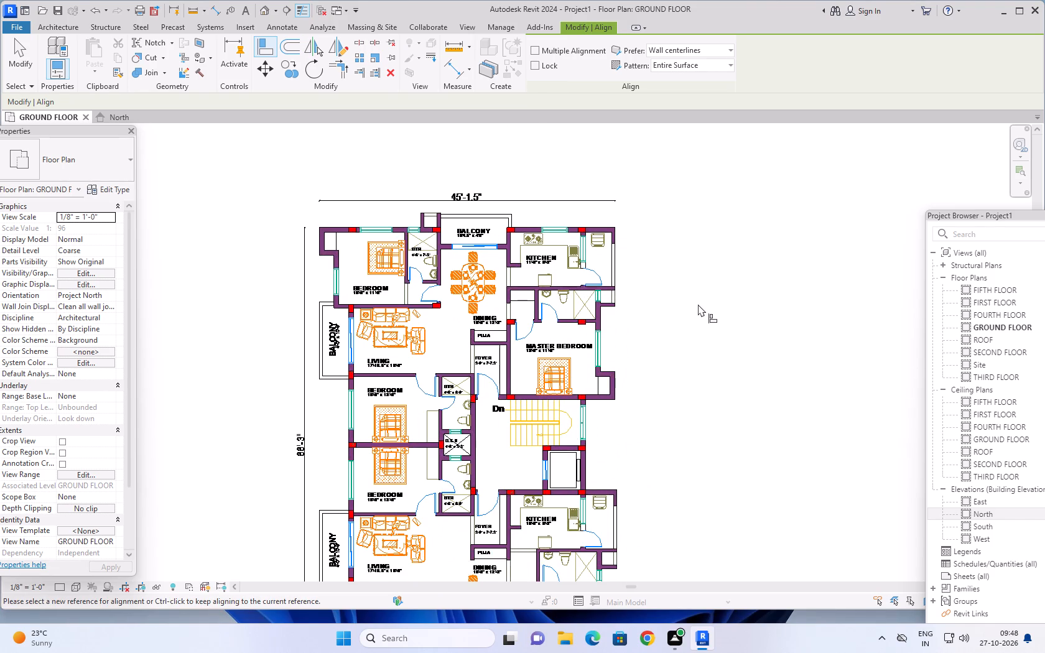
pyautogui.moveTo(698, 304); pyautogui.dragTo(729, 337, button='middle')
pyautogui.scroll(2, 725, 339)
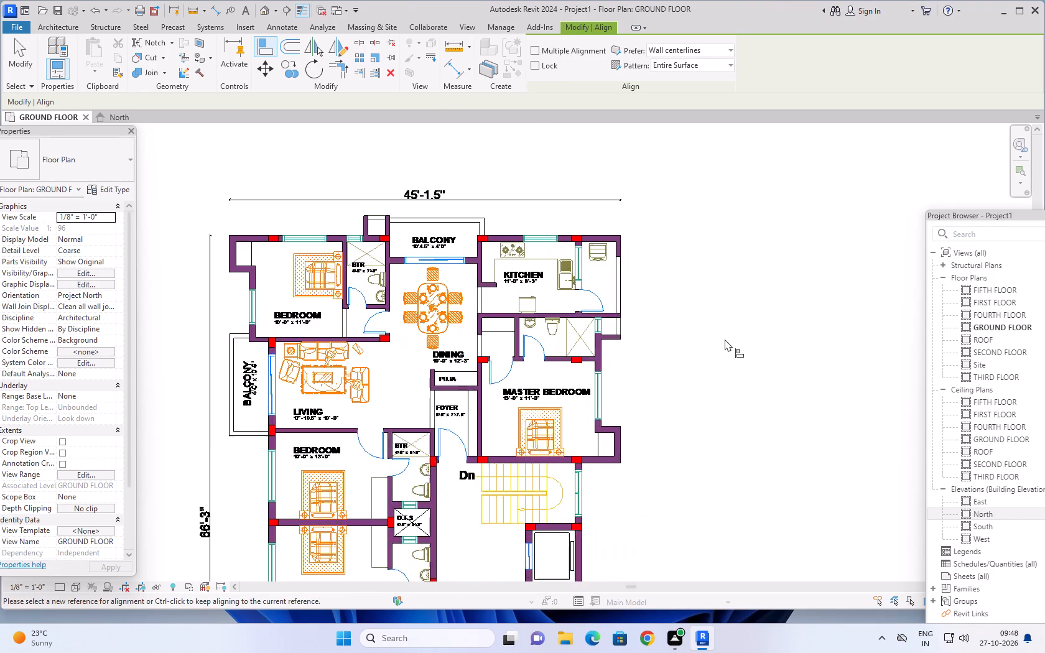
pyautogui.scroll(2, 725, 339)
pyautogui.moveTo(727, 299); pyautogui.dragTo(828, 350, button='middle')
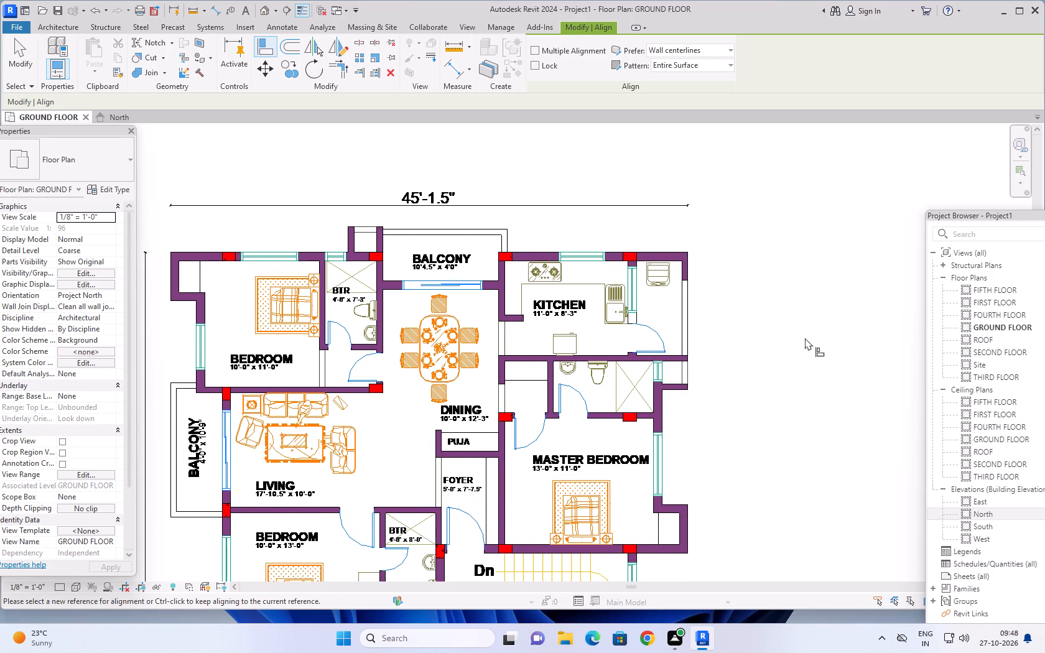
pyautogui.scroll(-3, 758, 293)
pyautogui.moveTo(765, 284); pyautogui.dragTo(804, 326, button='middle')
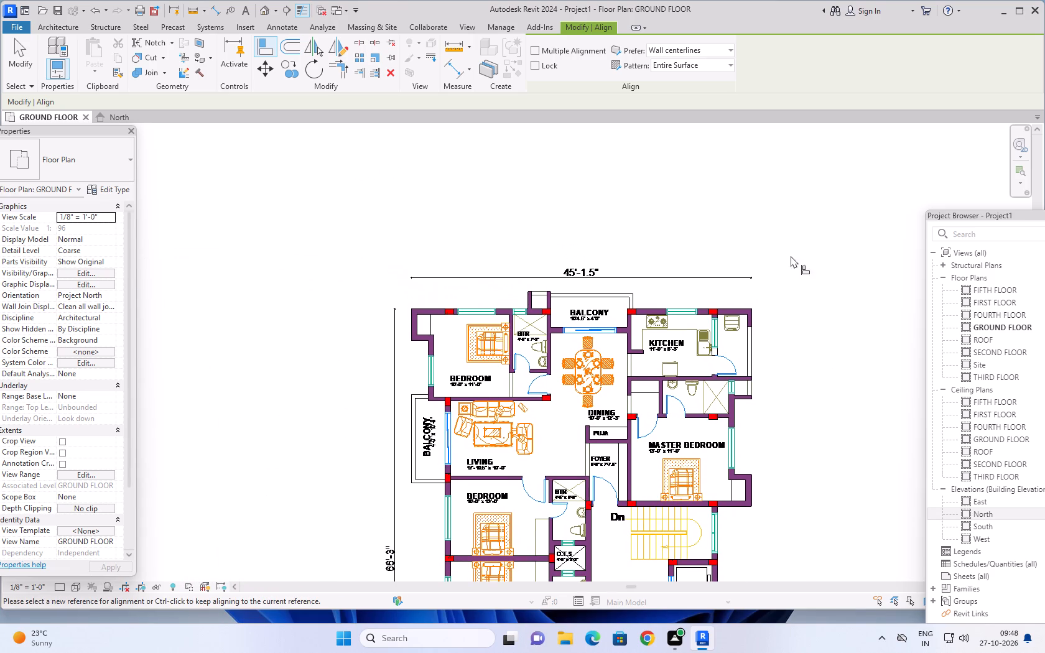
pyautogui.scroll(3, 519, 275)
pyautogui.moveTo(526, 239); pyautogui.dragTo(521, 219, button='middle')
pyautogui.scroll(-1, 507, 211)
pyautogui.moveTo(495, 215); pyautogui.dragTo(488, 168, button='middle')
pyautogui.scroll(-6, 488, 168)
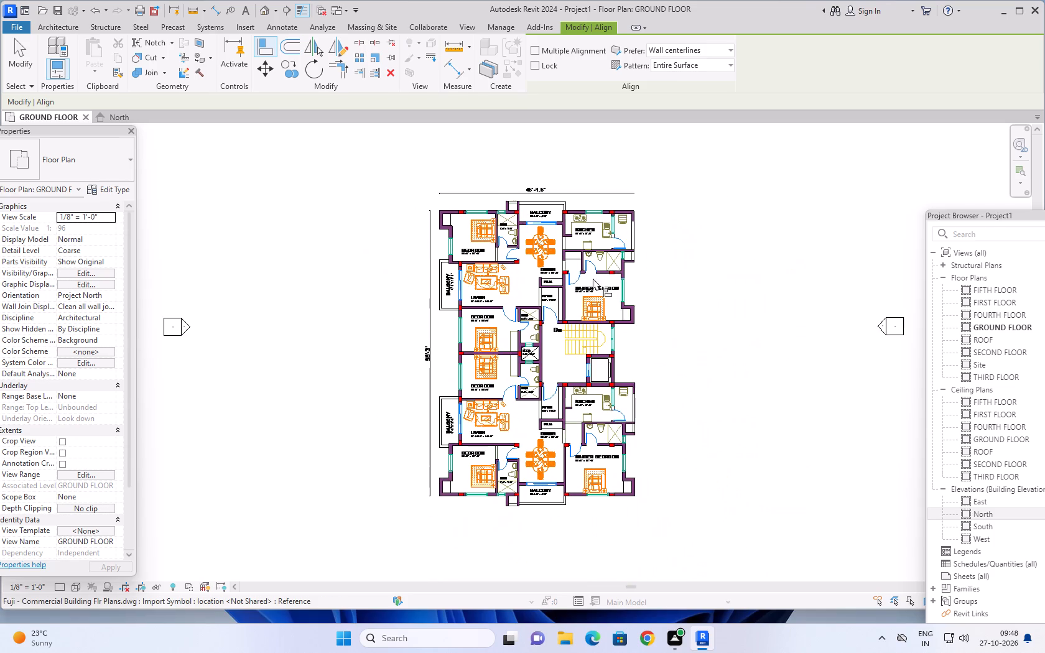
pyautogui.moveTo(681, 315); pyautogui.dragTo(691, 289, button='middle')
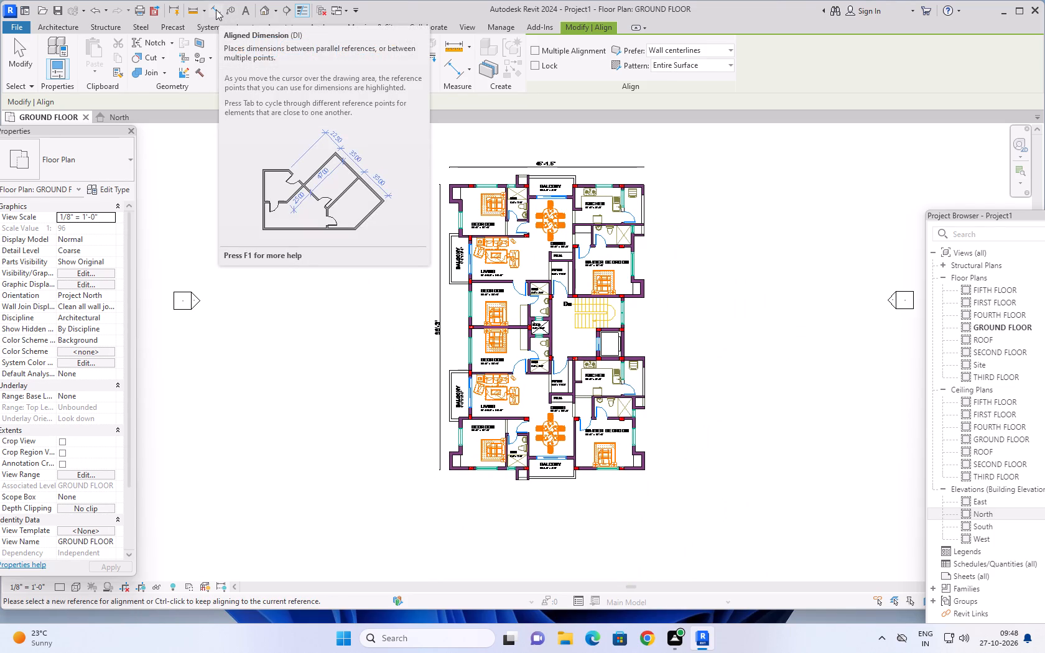
# Draw a short vertical building section through the red-marked column on the upper bedroom's outer wall, beside the window.
pyautogui.click(284, 10)
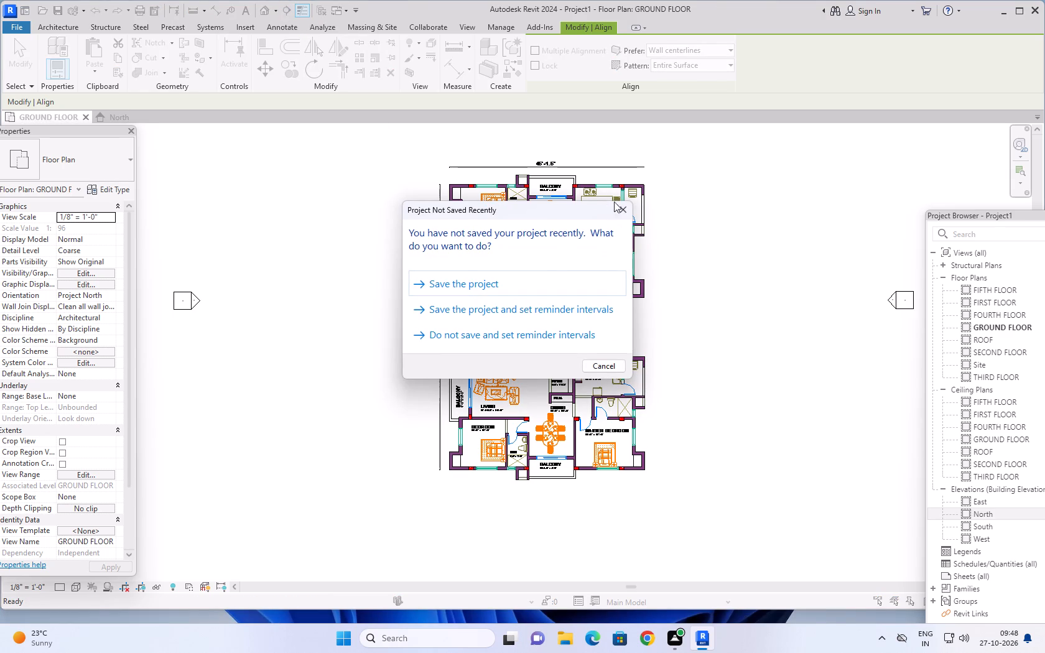
pyautogui.click(620, 205)
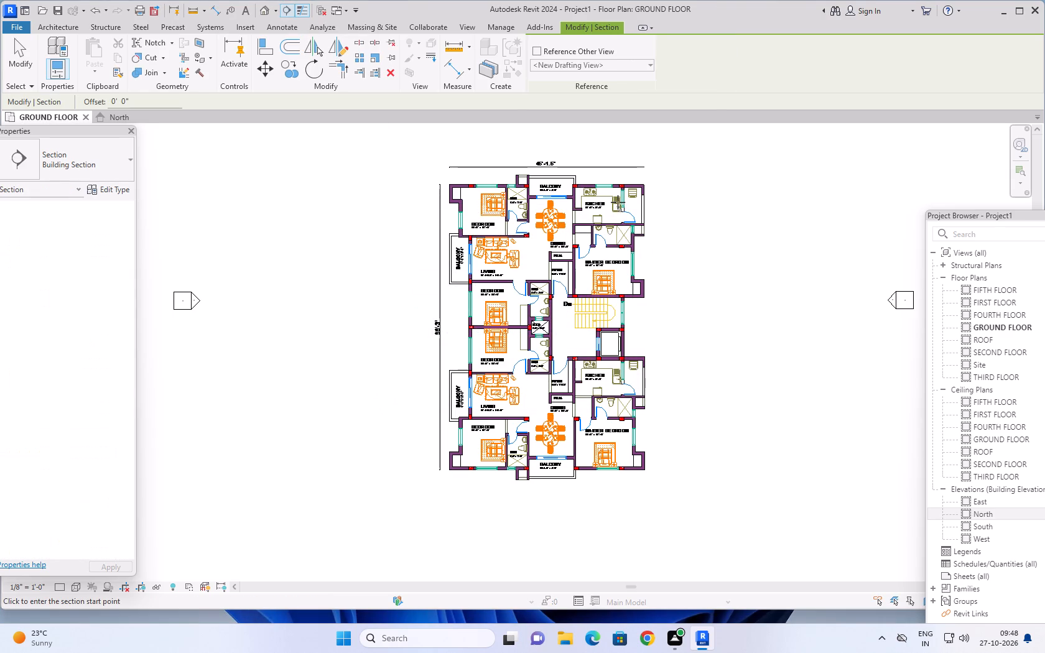
pyautogui.moveTo(683, 182); pyautogui.dragTo(679, 188, button='middle')
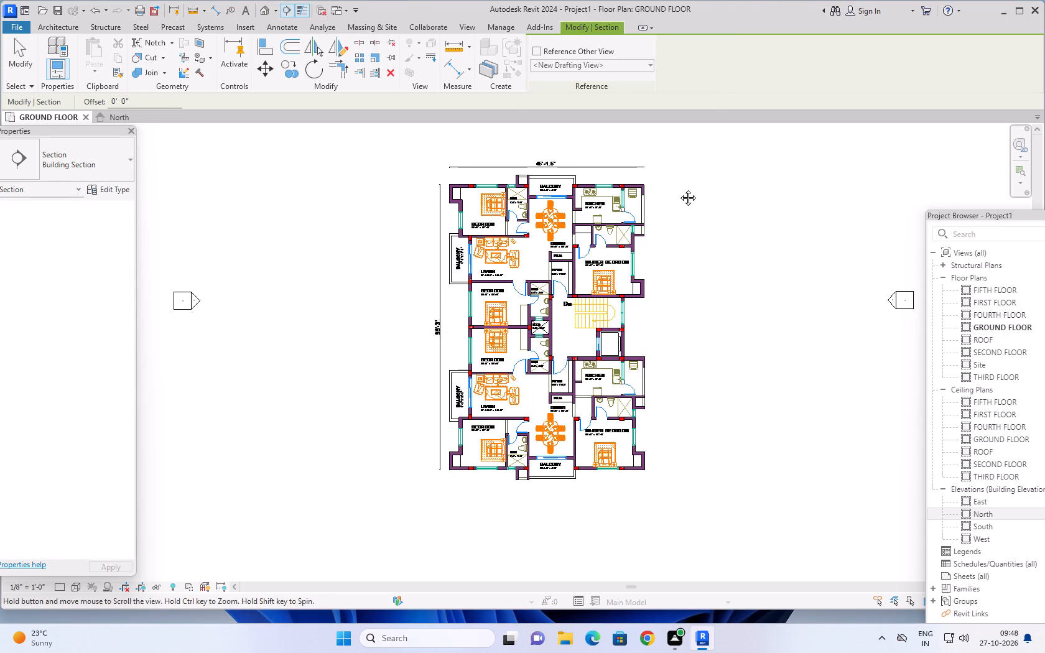
pyautogui.moveTo(679, 188); pyautogui.dragTo(676, 192, button='middle')
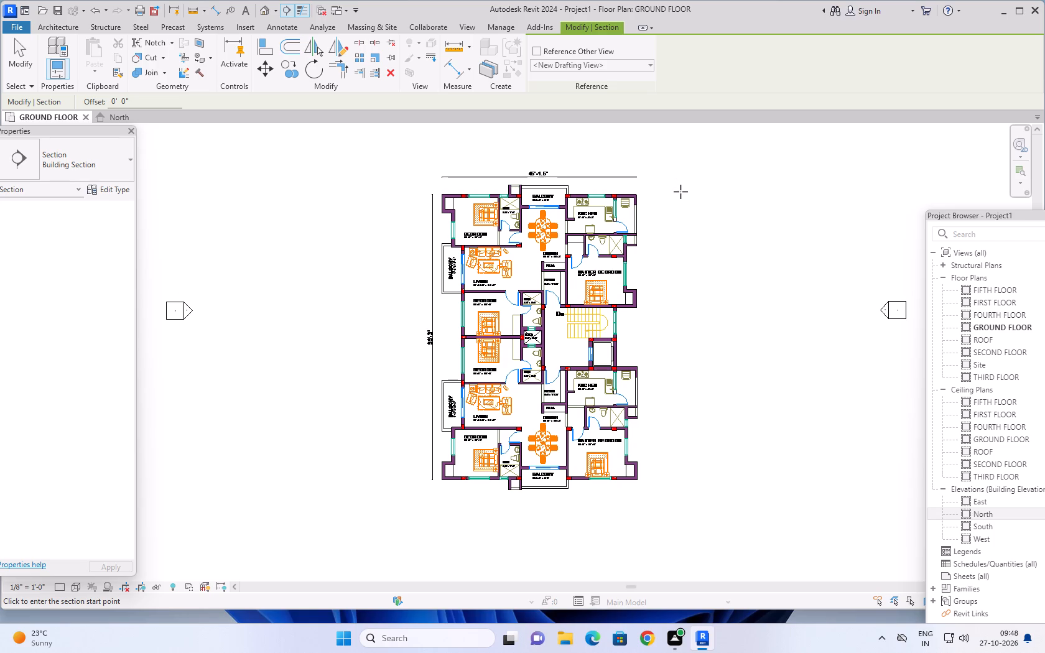
pyautogui.scroll(2, 680, 192)
pyautogui.moveTo(669, 190); pyautogui.dragTo(692, 211, button='middle')
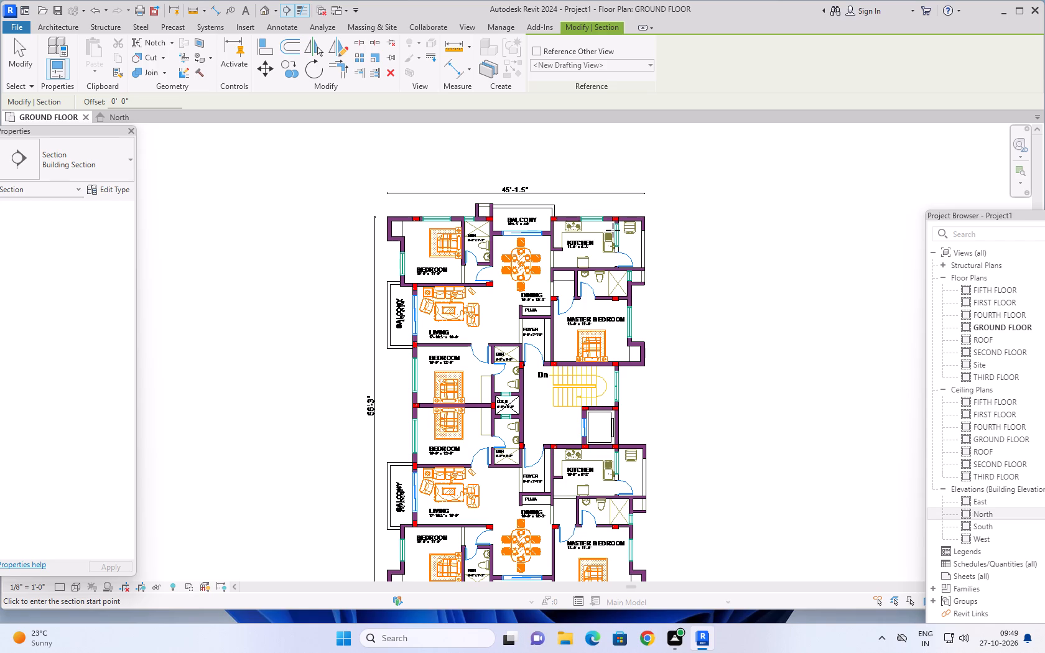
pyautogui.scroll(-1, 635, 173)
pyautogui.scroll(-1, 701, 195)
pyautogui.moveTo(699, 194); pyautogui.dragTo(676, 236, button='middle')
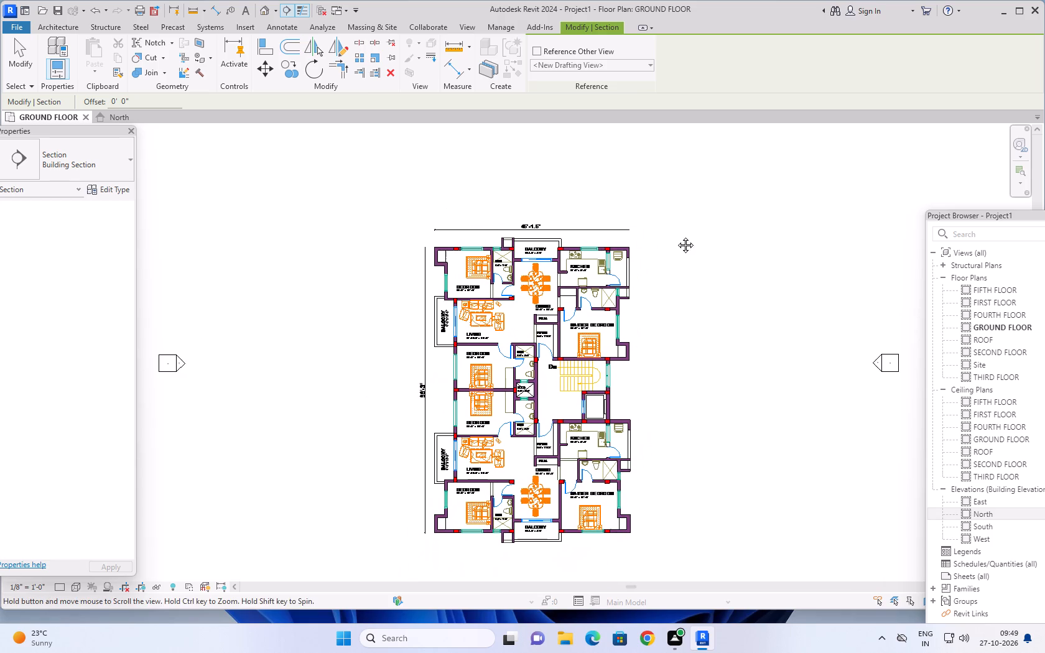
pyautogui.moveTo(676, 236); pyautogui.dragTo(676, 238, button='middle')
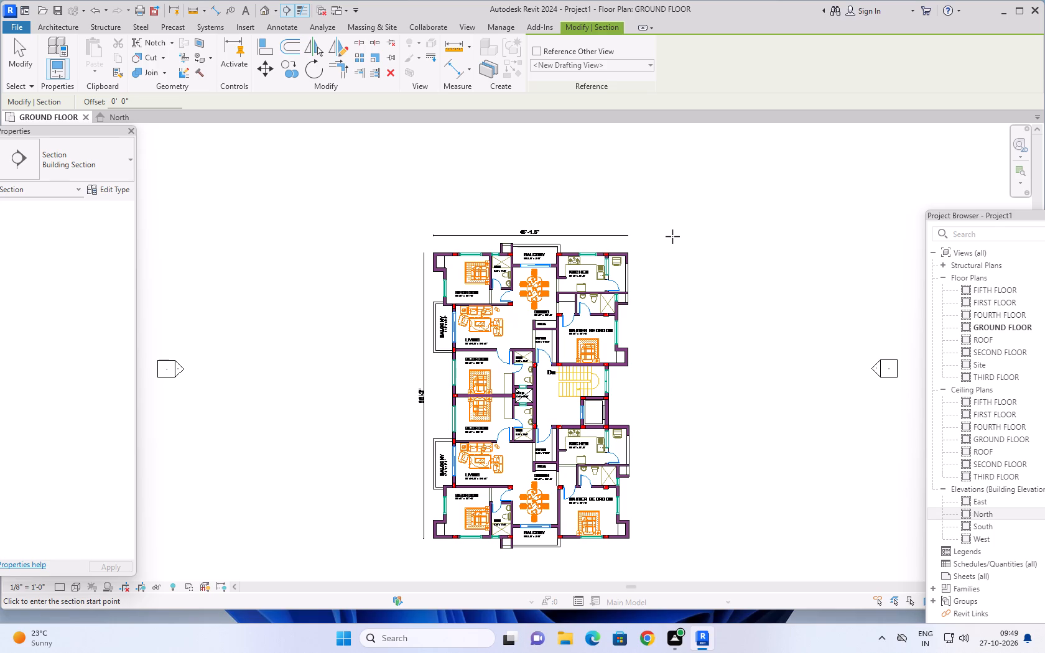
pyautogui.scroll(5, 390, 213)
pyautogui.moveTo(597, 209); pyautogui.dragTo(522, 147, button='middle')
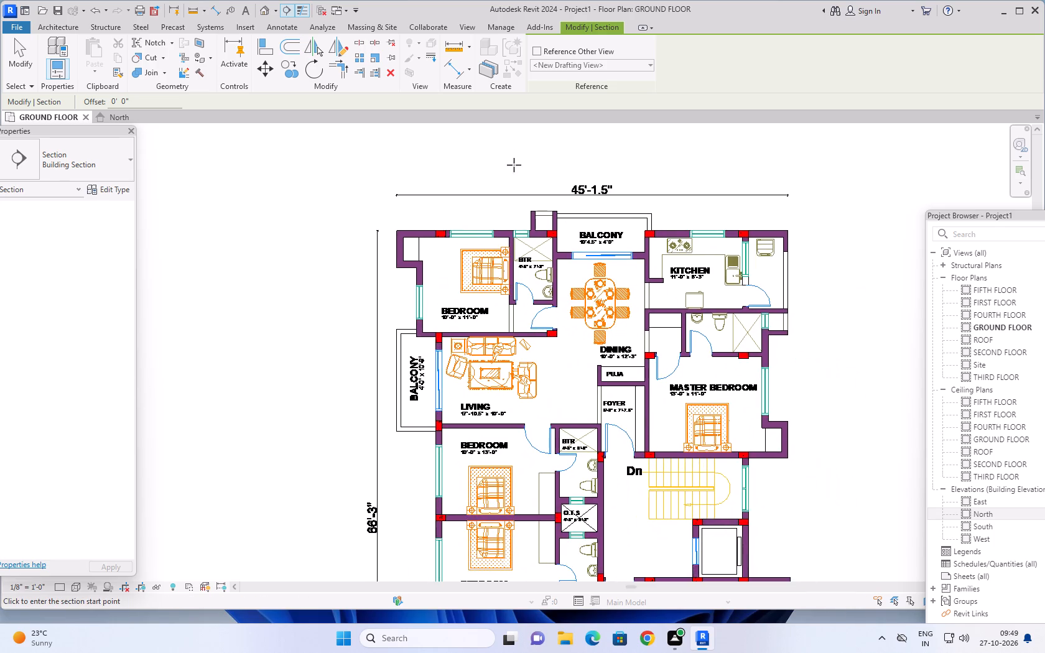
pyautogui.scroll(2, 444, 216)
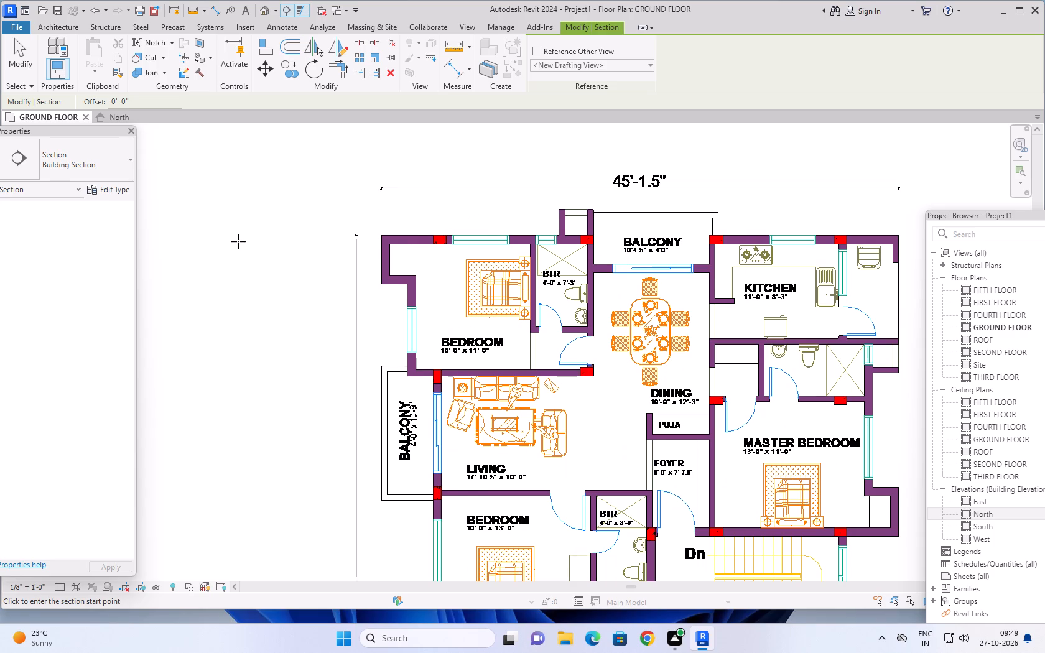
pyautogui.scroll(-2, 240, 242)
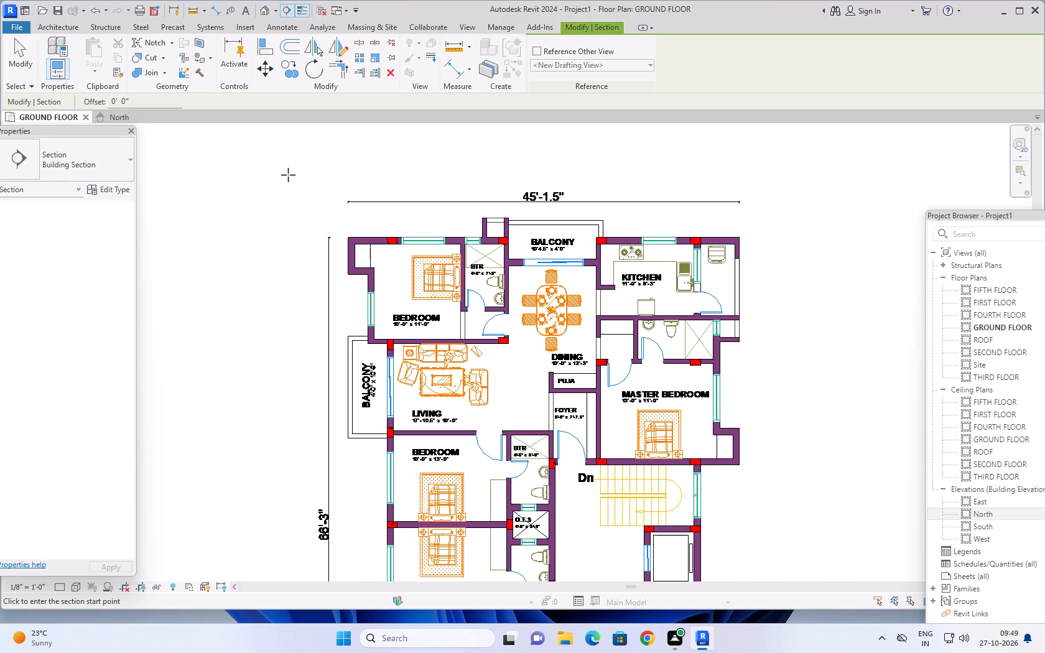
pyautogui.scroll(1, 310, 160)
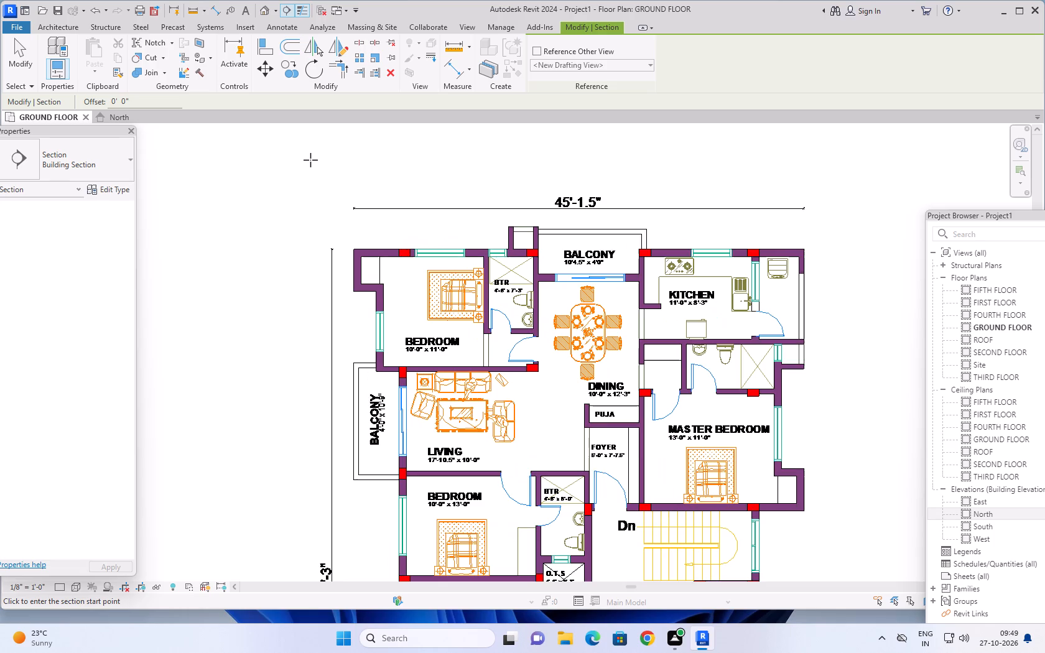
pyautogui.click(287, 11)
pyautogui.scroll(4, 418, 233)
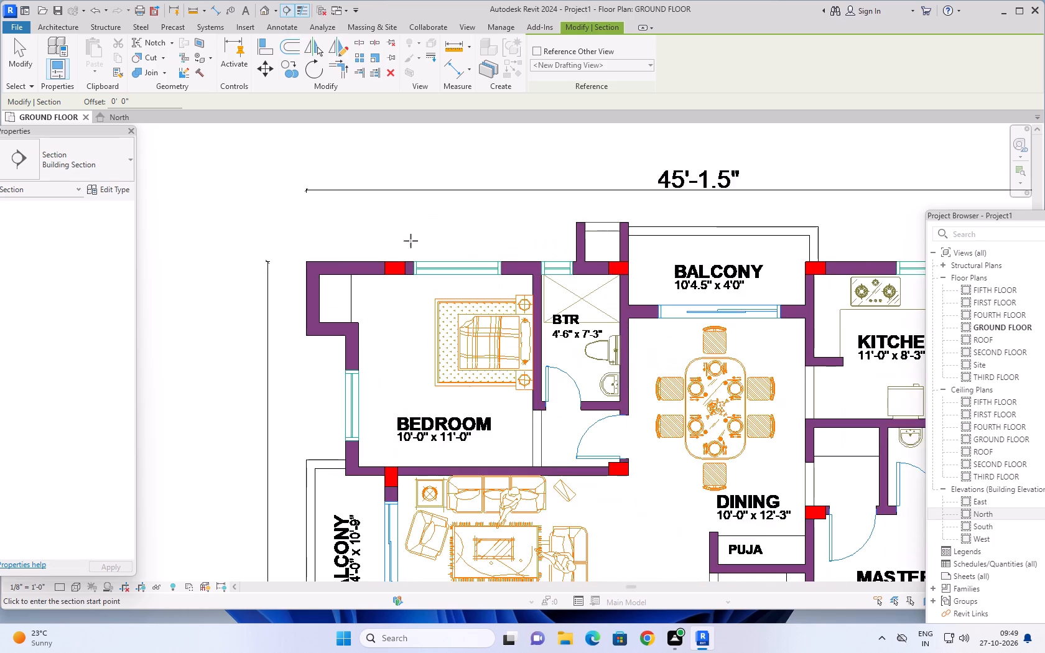
pyautogui.scroll(10, 405, 259)
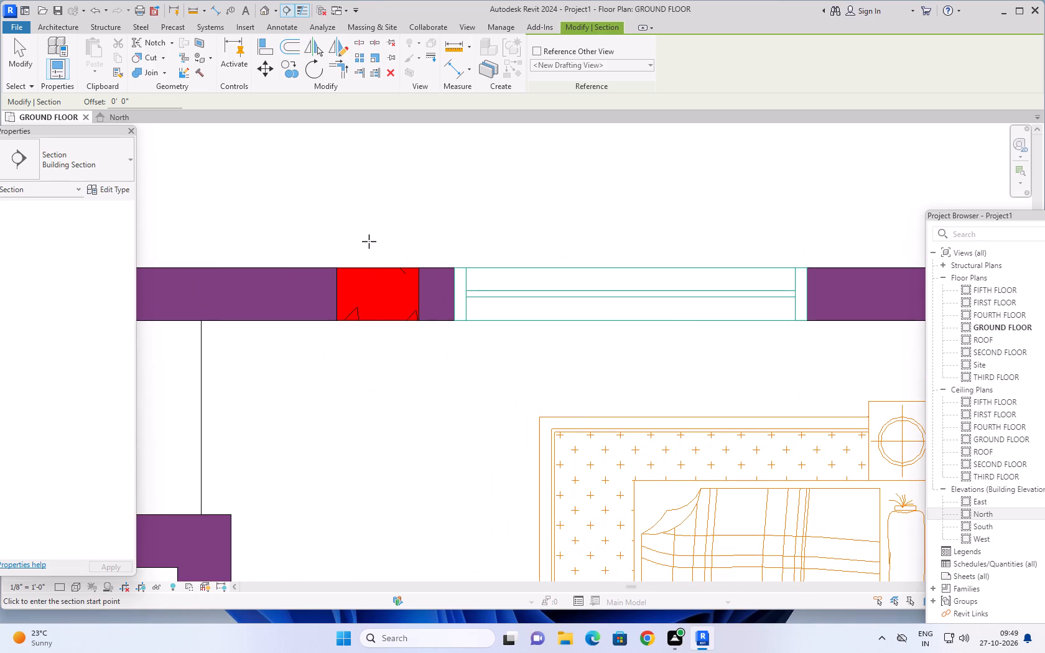
pyautogui.click(376, 238)
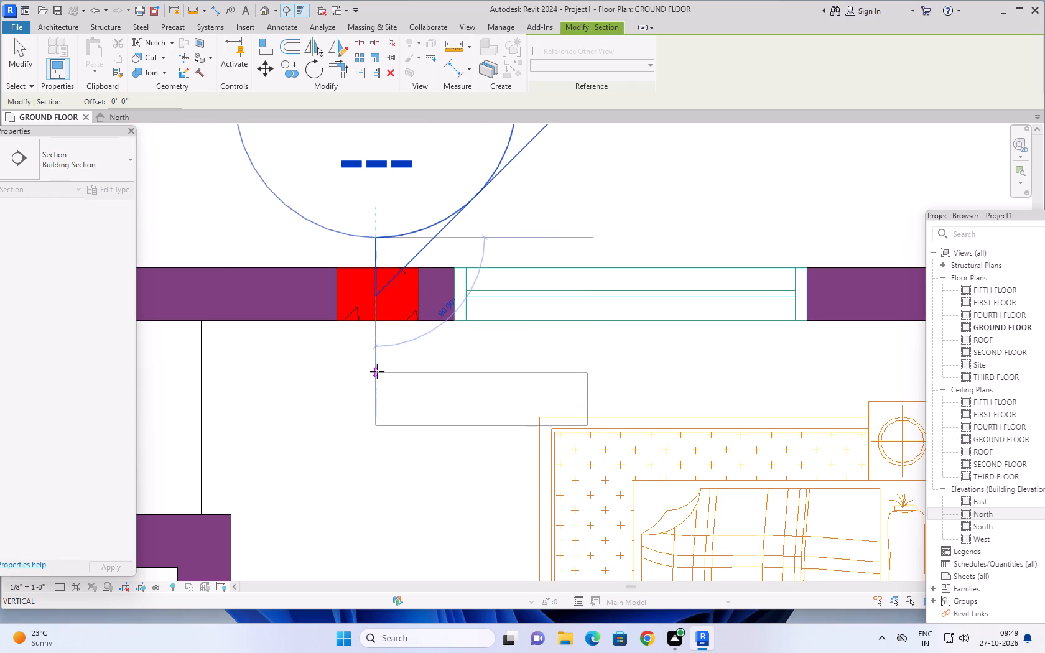
pyautogui.click(377, 371)
# Shorten the new section's far clip depth to about 0' 6 7/8", just beyond the bedroom column.
pyautogui.scroll(-7, 394, 381)
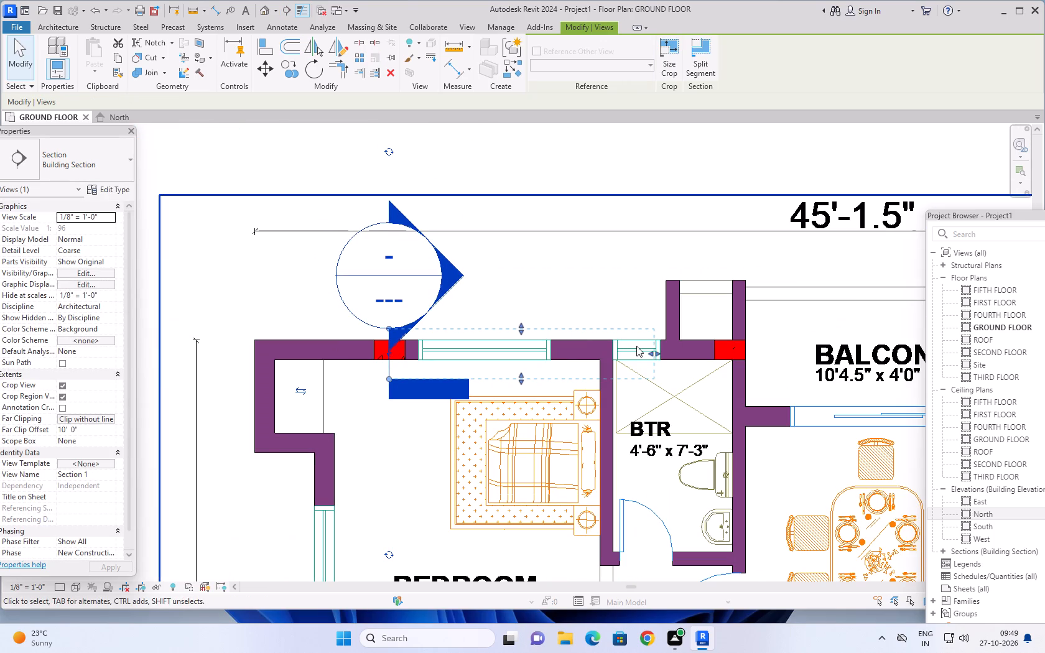
pyautogui.moveTo(651, 353); pyautogui.dragTo(402, 368)
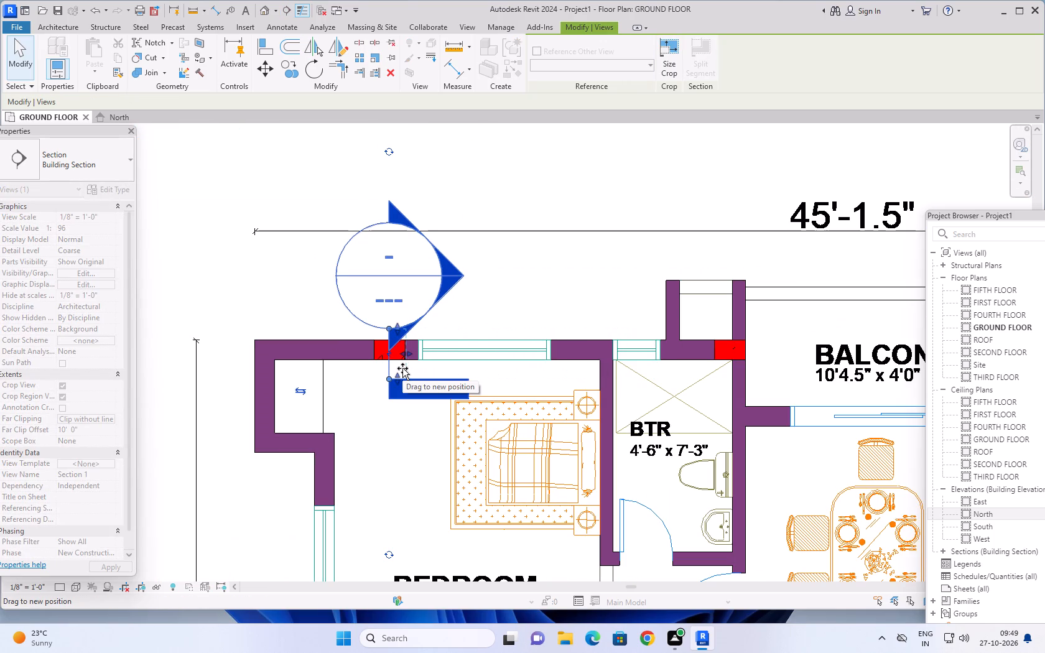
pyautogui.moveTo(402, 368); pyautogui.dragTo(401, 368)
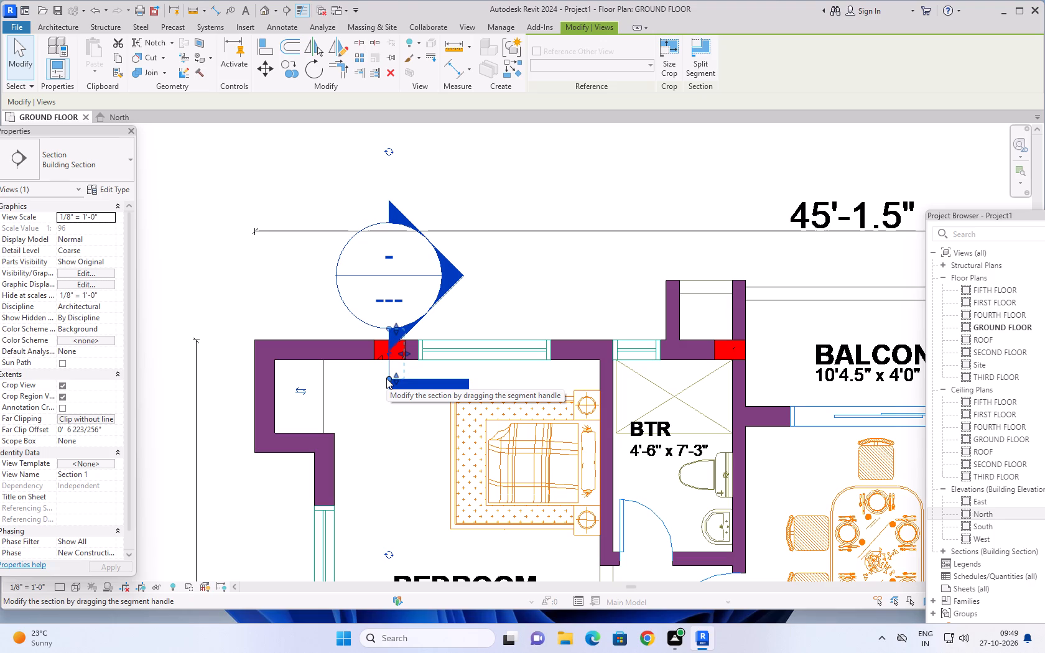
# Open the new section's view and select the column between GROUND FLOOR and FIRST FLOOR to examine its level constraints.
pyautogui.rightClick(436, 323)
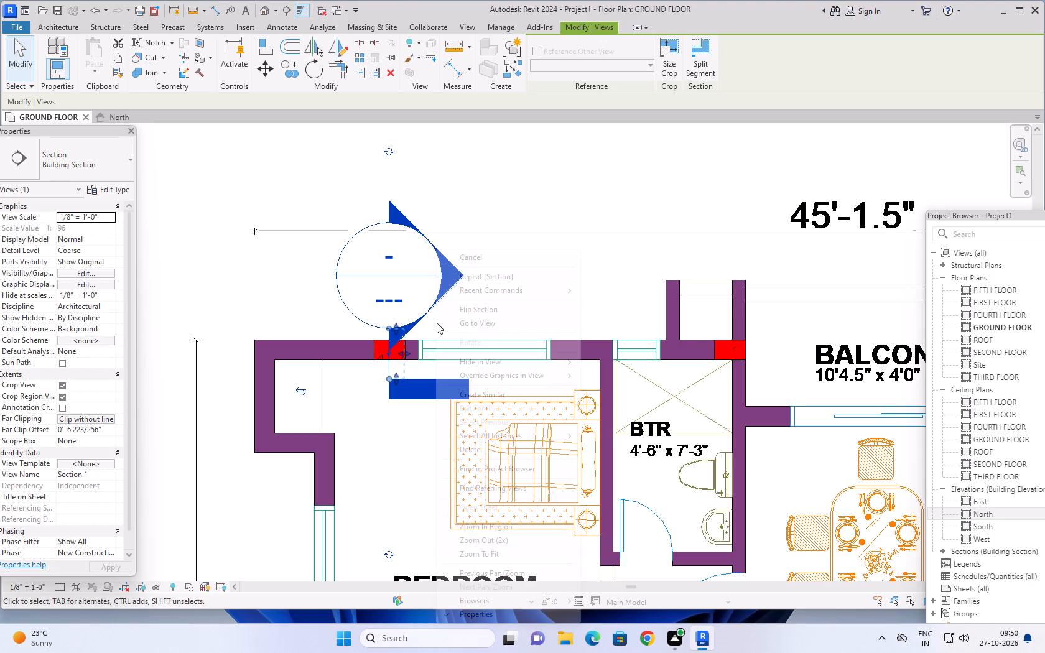
pyautogui.click(488, 321)
pyautogui.scroll(-2, 526, 330)
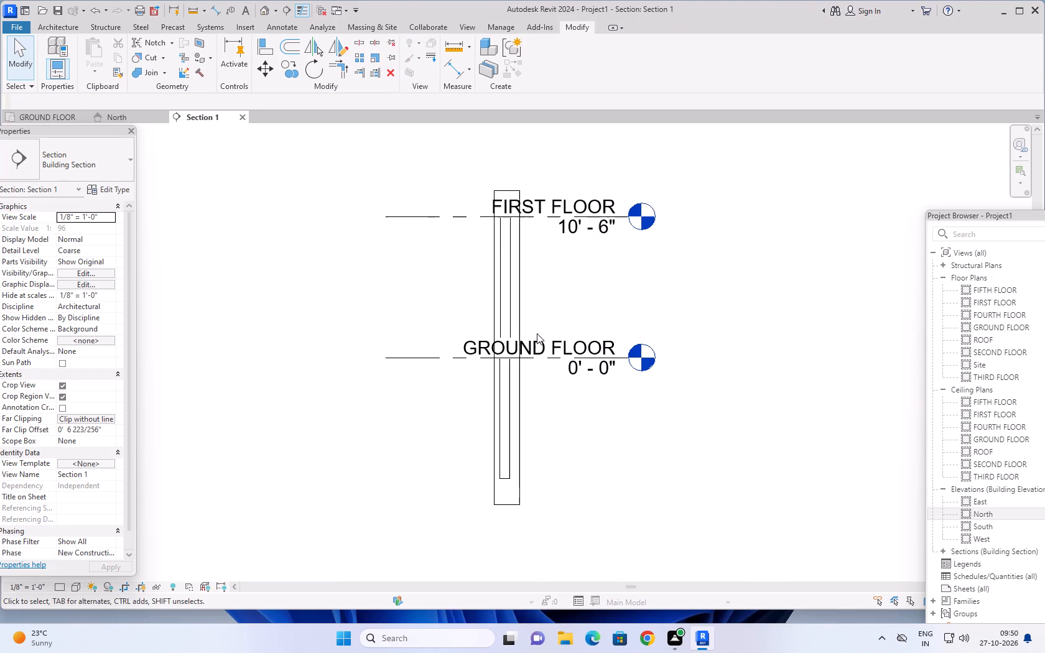
pyautogui.moveTo(589, 302); pyautogui.dragTo(544, 307, button='middle')
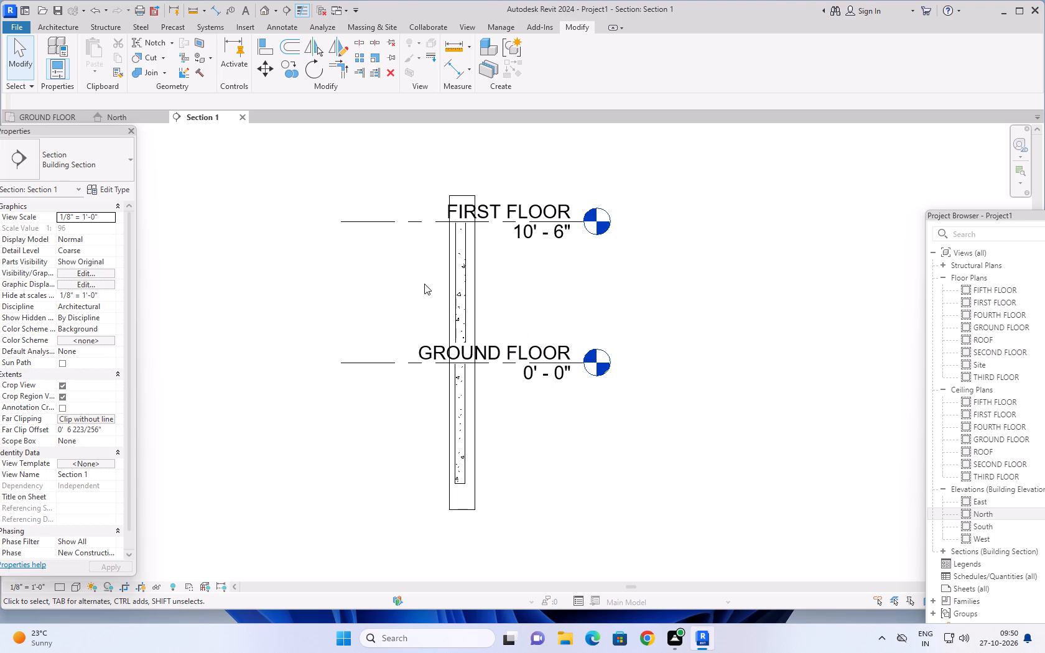
pyautogui.scroll(7, 430, 284)
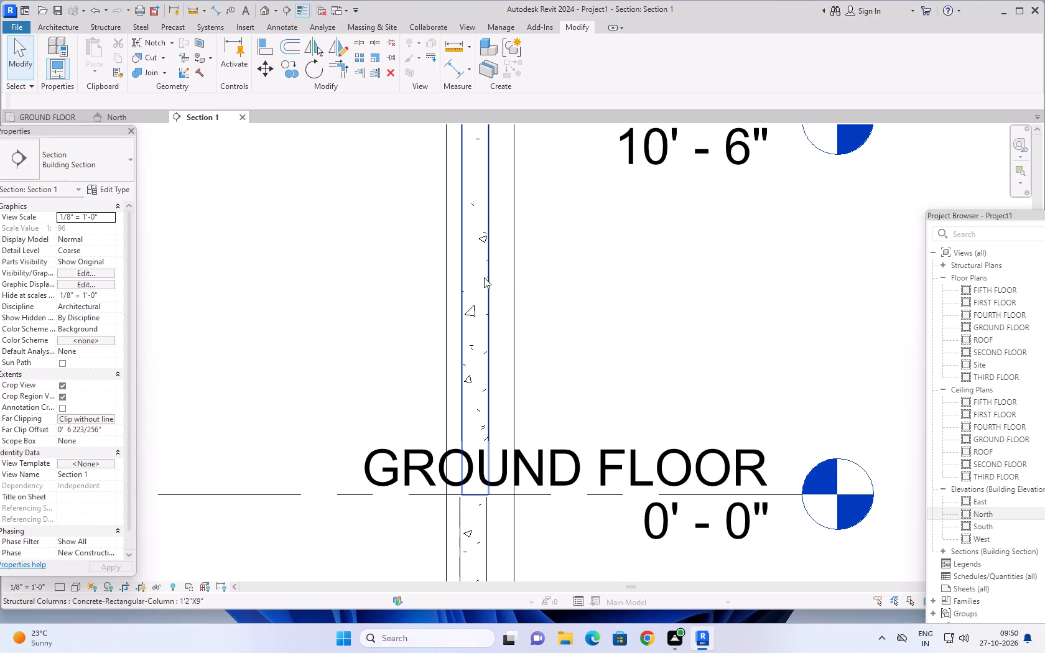
pyautogui.click(484, 277)
pyautogui.scroll(-1, 492, 294)
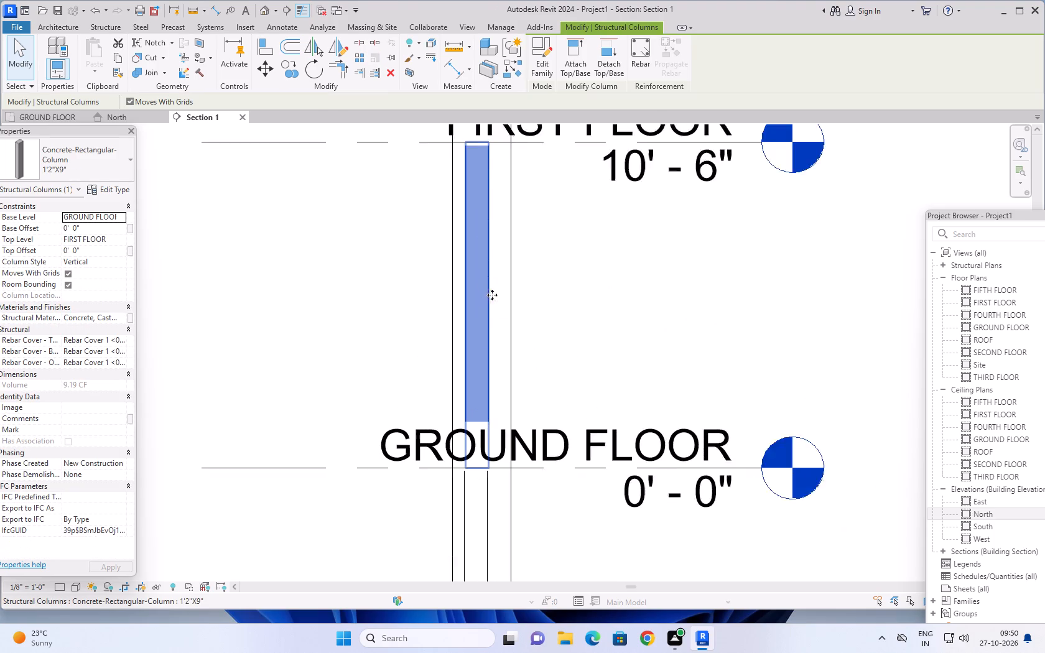
pyautogui.scroll(-5, 492, 295)
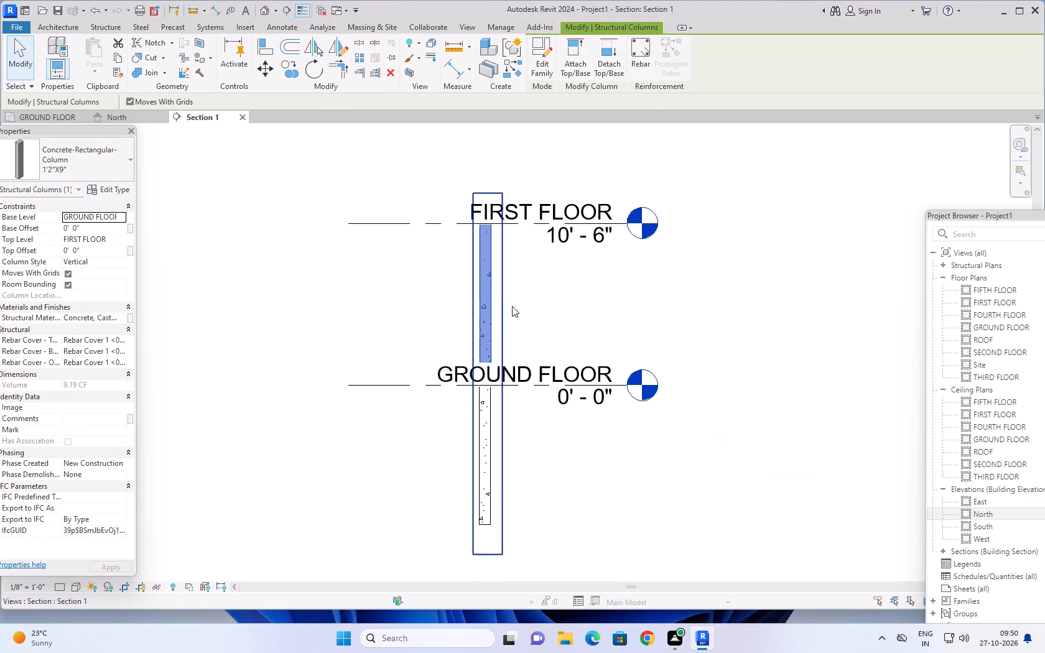
pyautogui.scroll(-2, 513, 306)
pyautogui.moveTo(550, 303); pyautogui.dragTo(501, 299, button='middle')
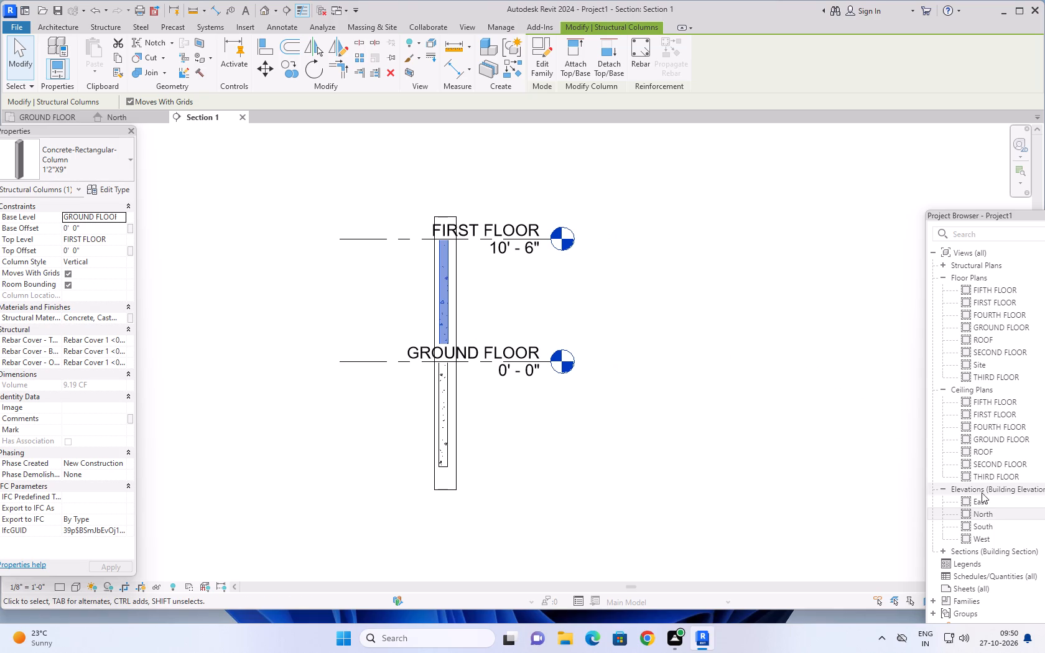
# Open the North elevation and examine the ground-floor columns and the sectioned column against the levels.
pyautogui.doubleClick(1000, 517)
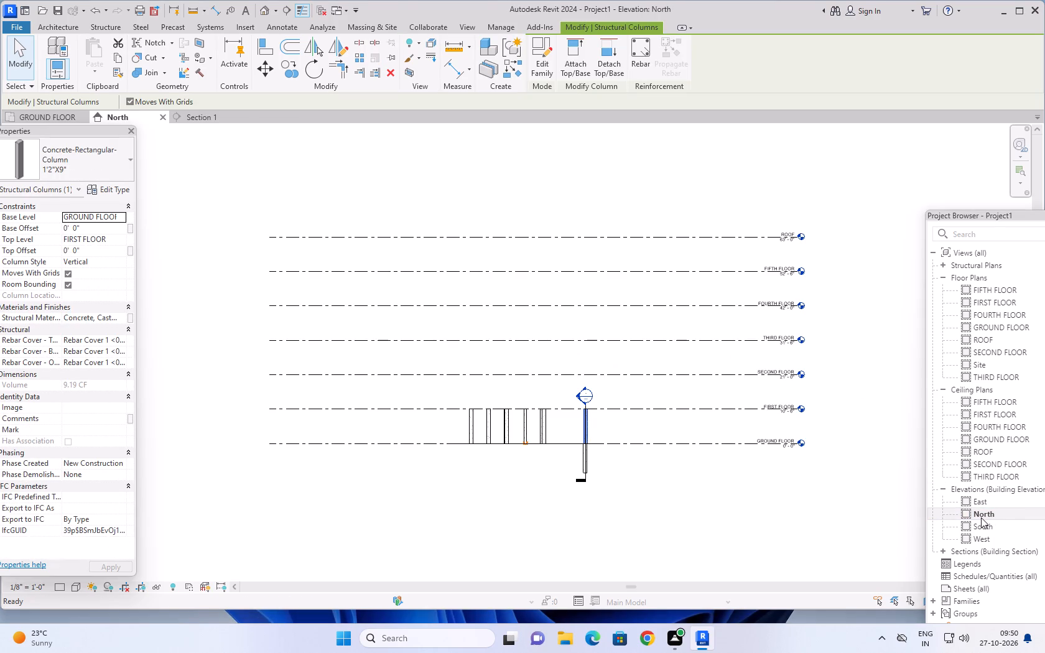
pyautogui.scroll(6, 616, 481)
pyautogui.scroll(6, 557, 455)
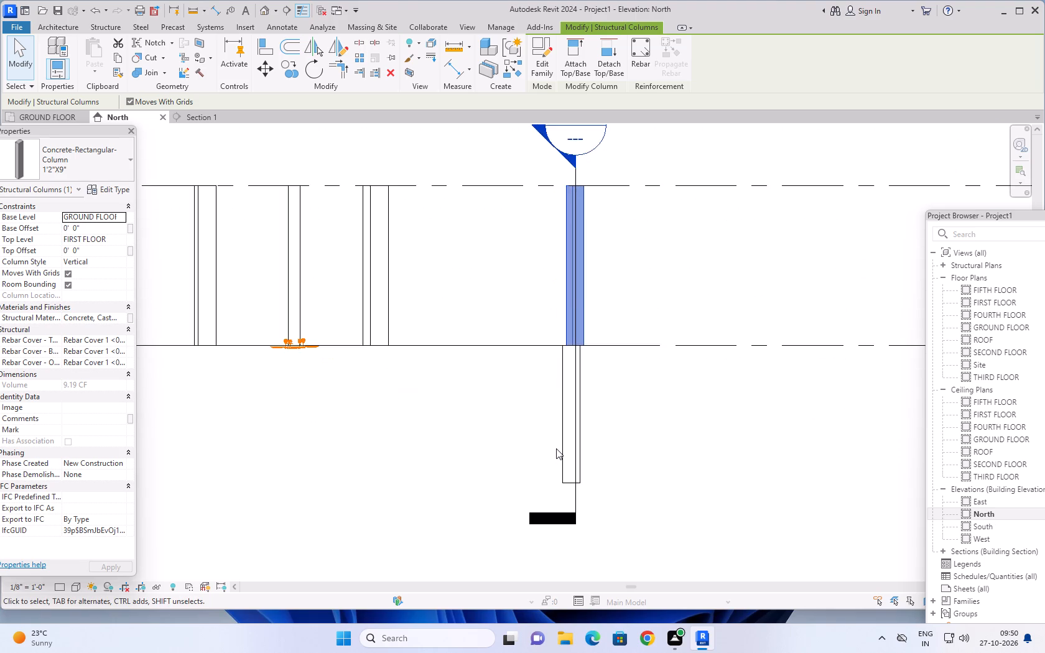
pyautogui.scroll(-9, 556, 448)
pyautogui.scroll(-3, 614, 455)
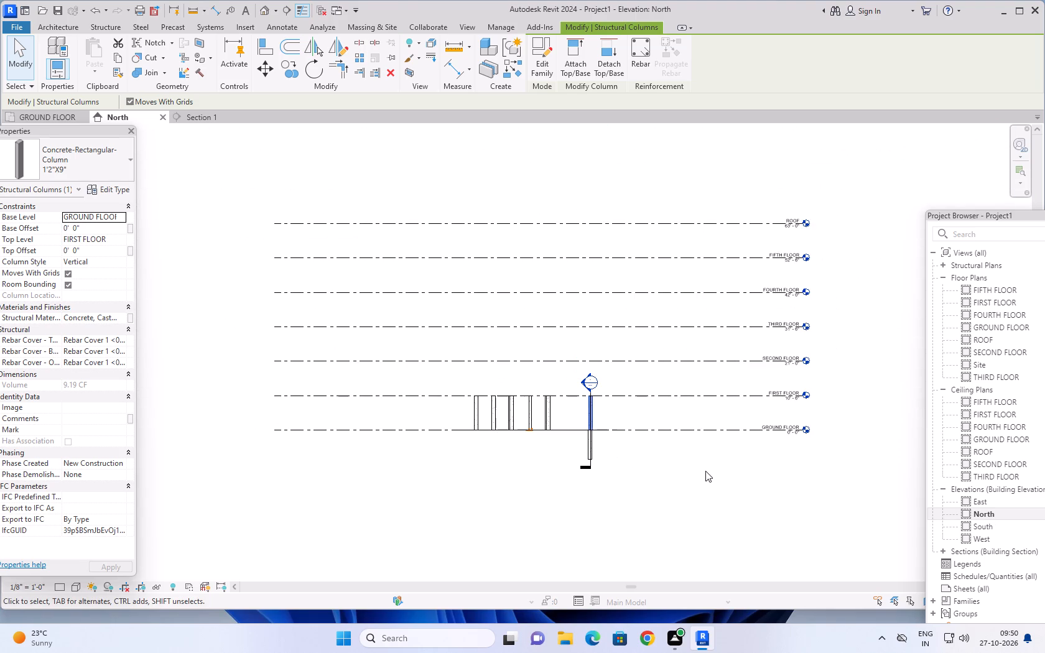
pyautogui.moveTo(705, 471); pyautogui.dragTo(623, 463, button='middle')
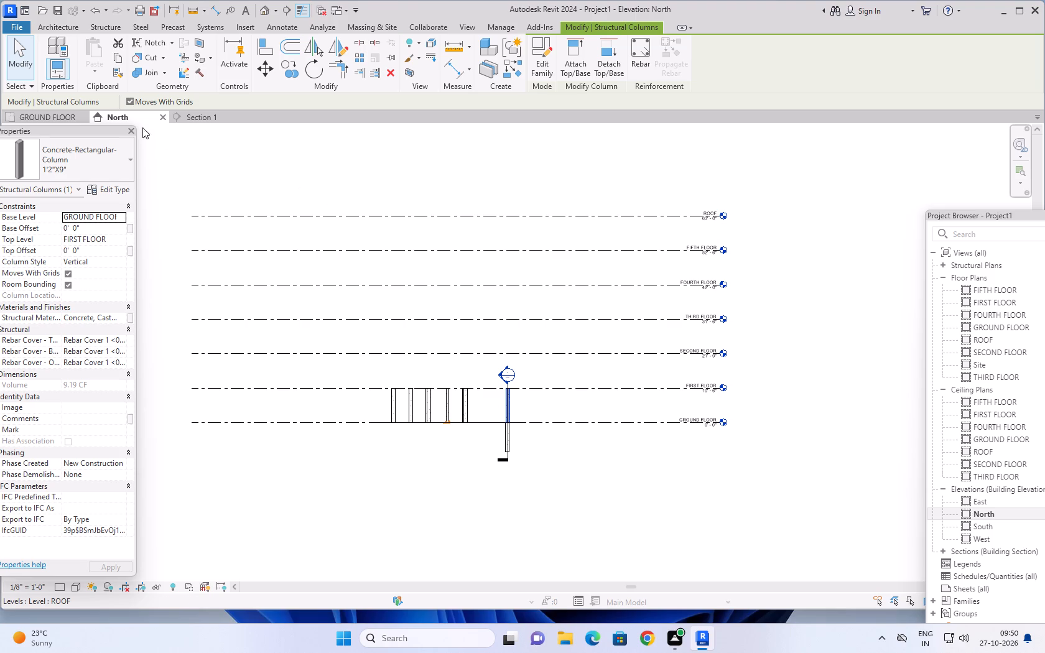
# Return to the GROUND FLOOR plan and examine the section mark and its cut line through the upper bedroom's column.
pyautogui.click(52, 115)
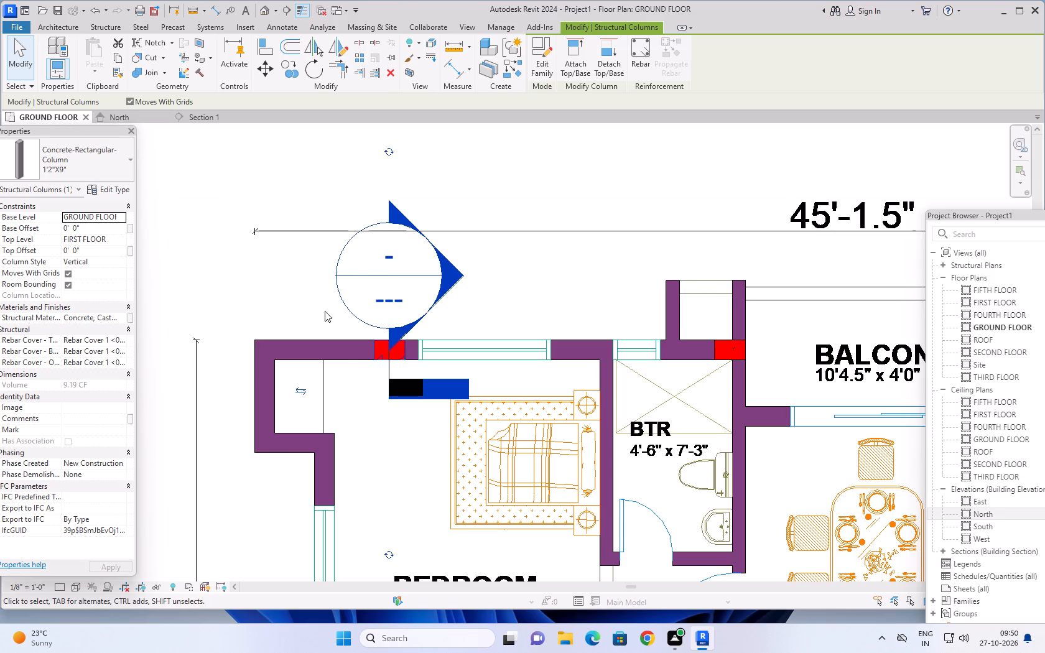
pyautogui.moveTo(360, 386); pyautogui.dragTo(326, 378, button='middle')
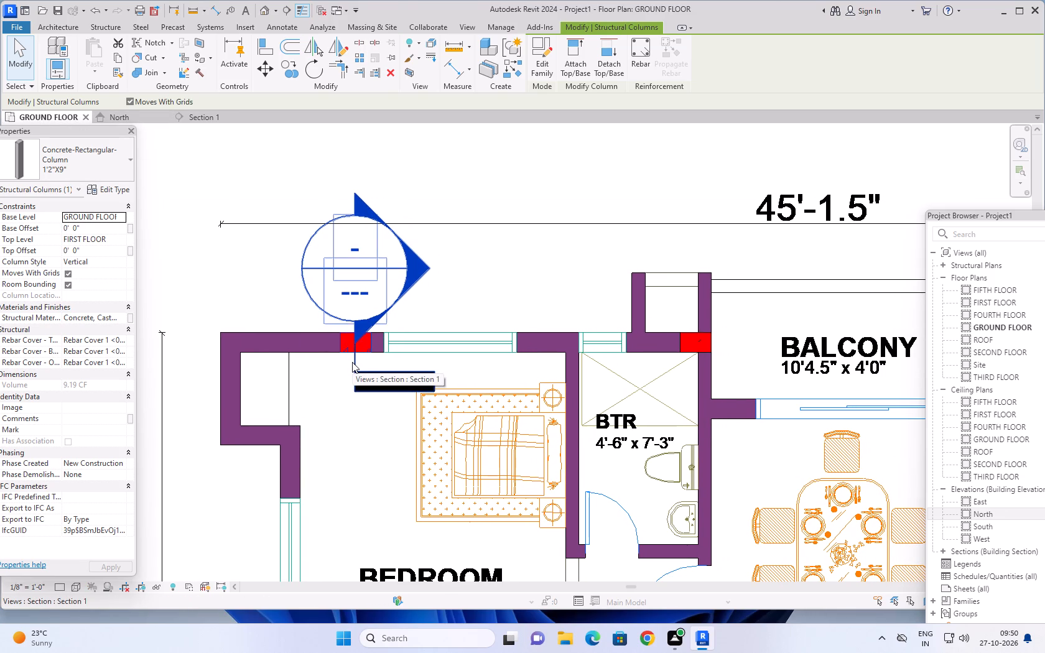
pyautogui.scroll(5, 352, 361)
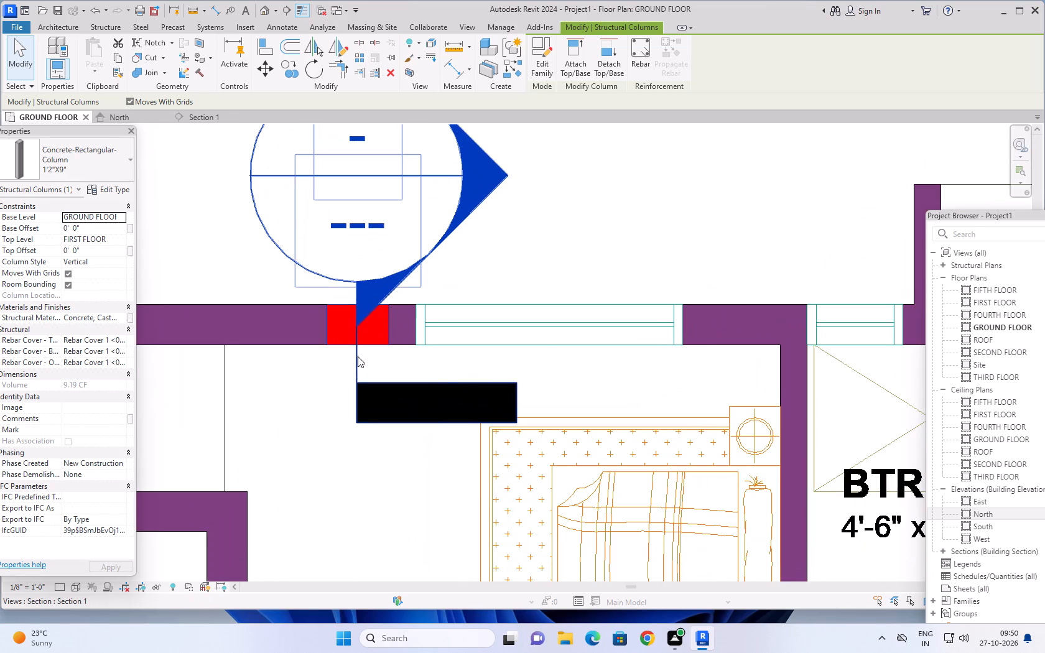
pyautogui.scroll(-4, 358, 356)
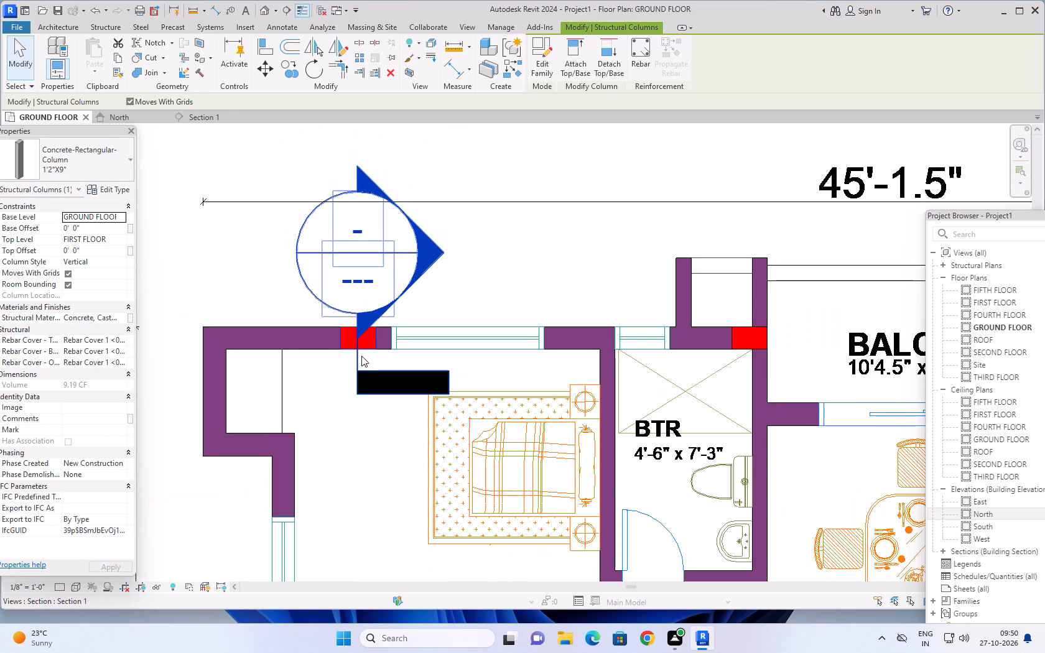
pyautogui.moveTo(366, 352); pyautogui.dragTo(338, 363, button='middle')
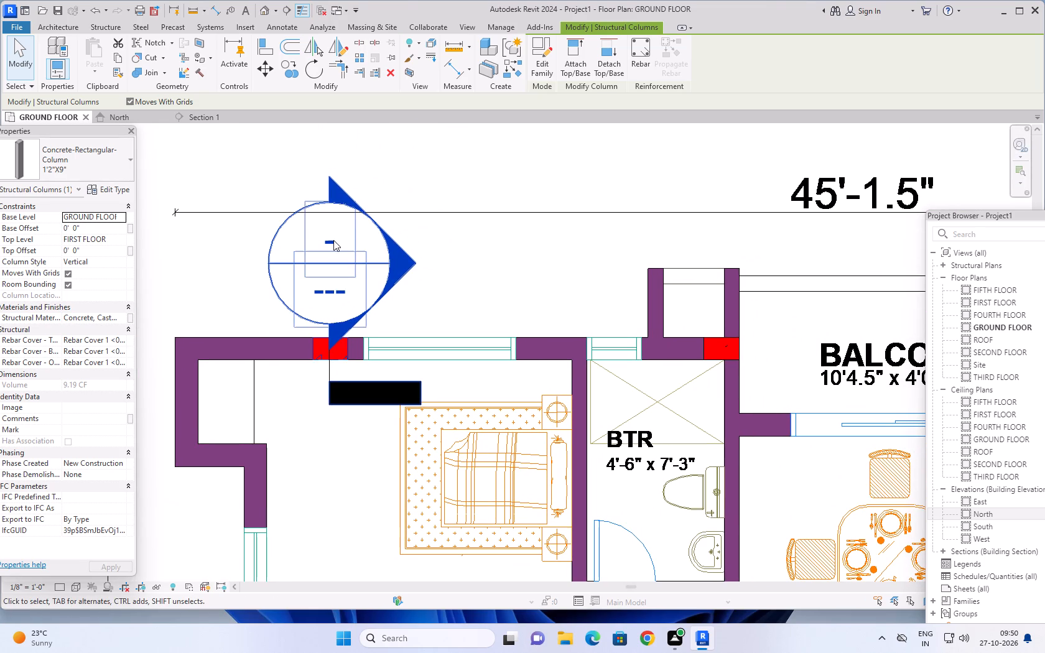
pyautogui.click(332, 242)
pyautogui.click(328, 241)
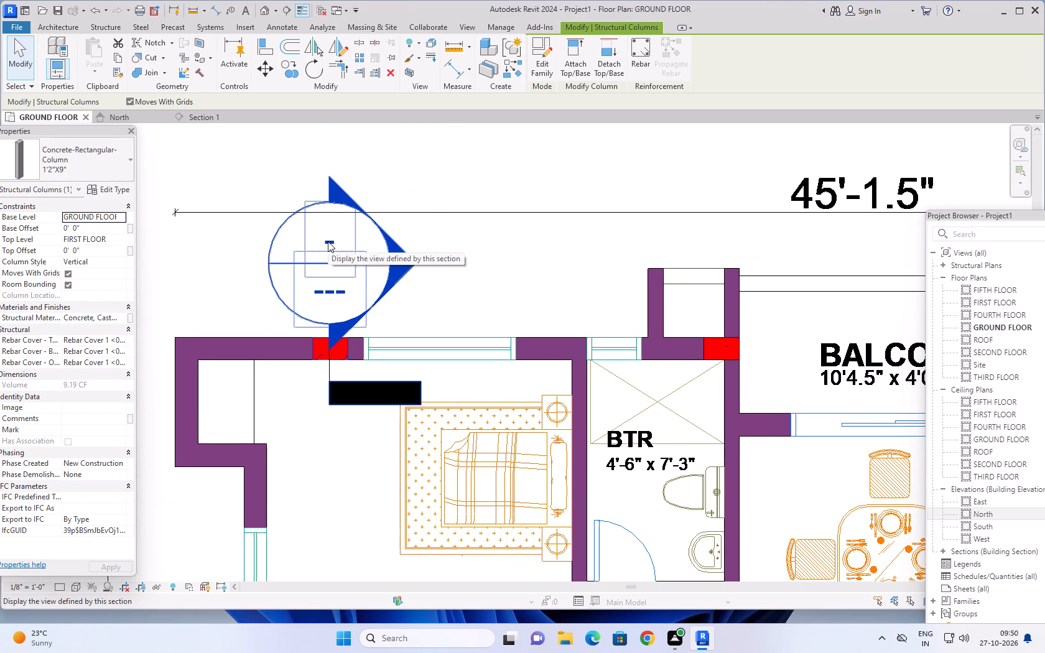
pyautogui.scroll(-1, 348, 276)
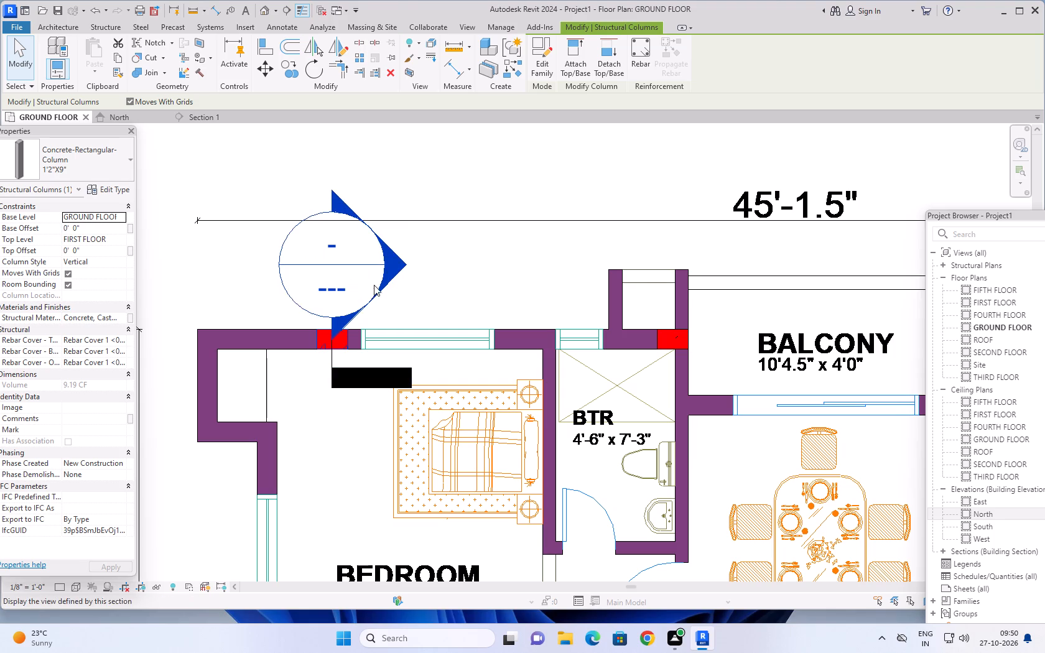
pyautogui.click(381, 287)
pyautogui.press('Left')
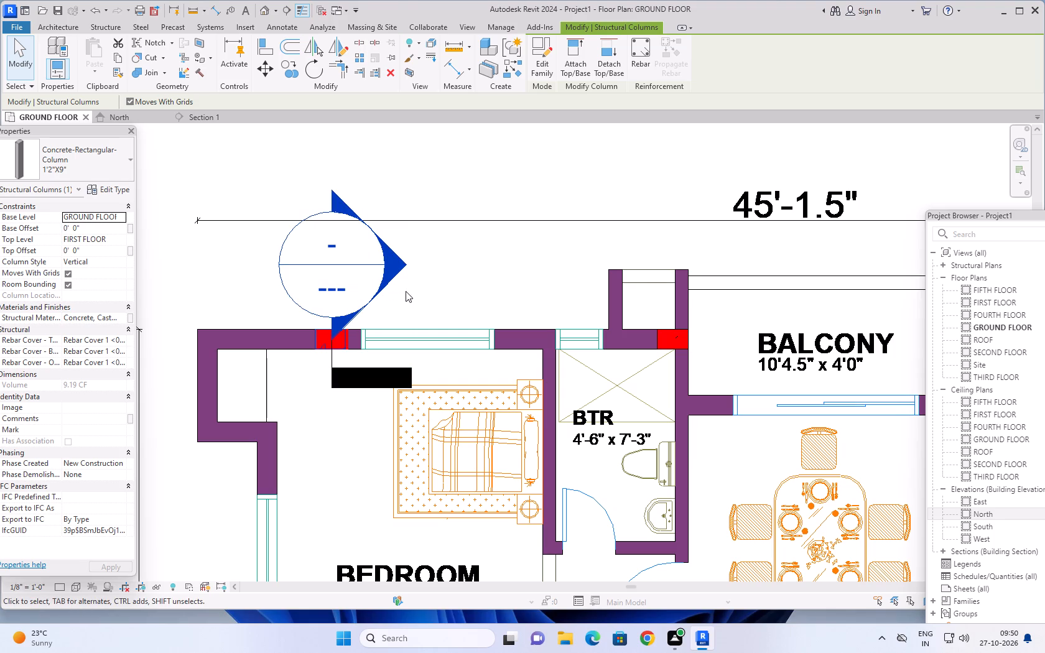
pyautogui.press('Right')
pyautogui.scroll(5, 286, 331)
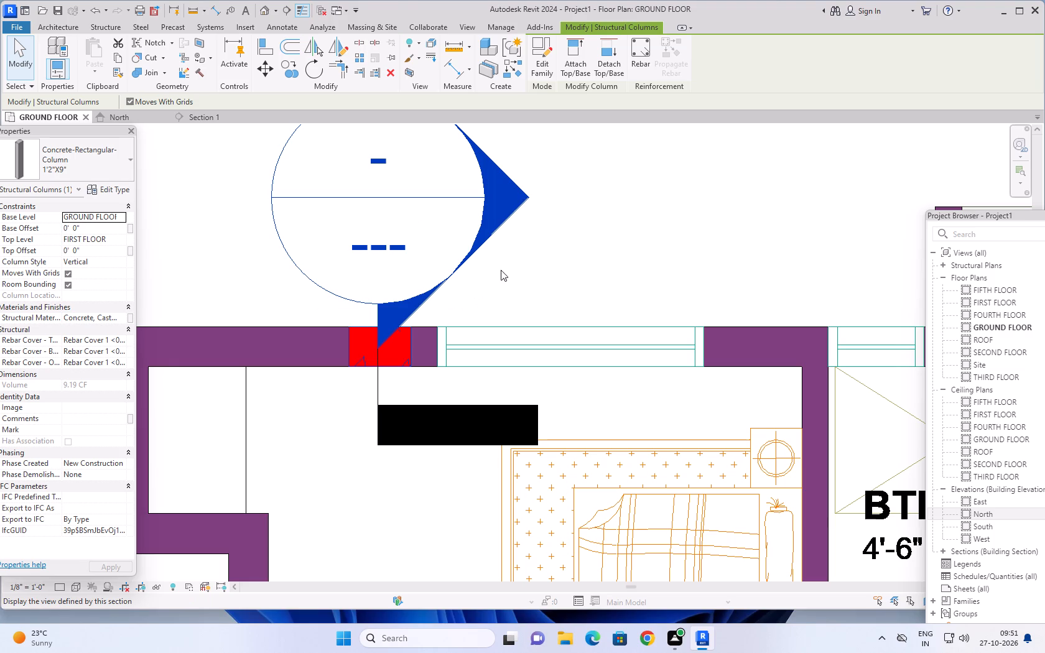
# Return to the Section 1 view and select its crop region to examine its extents around the columns and levels.
pyautogui.click(210, 116)
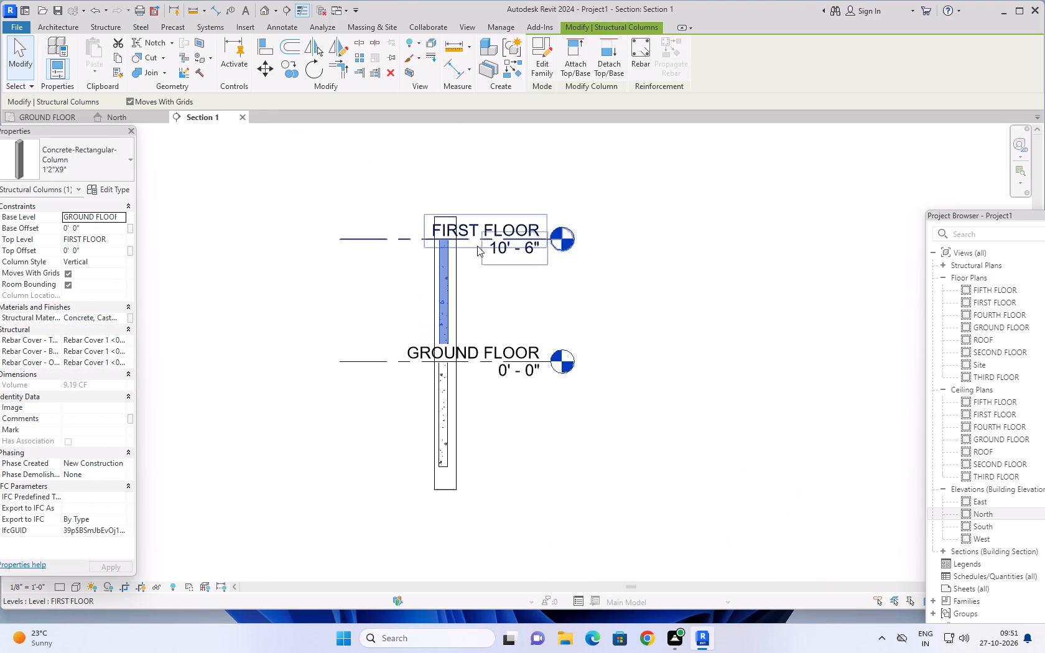
pyautogui.scroll(-2, 483, 250)
pyautogui.scroll(5, 449, 312)
pyautogui.press('Escape')
pyautogui.press('Escape')
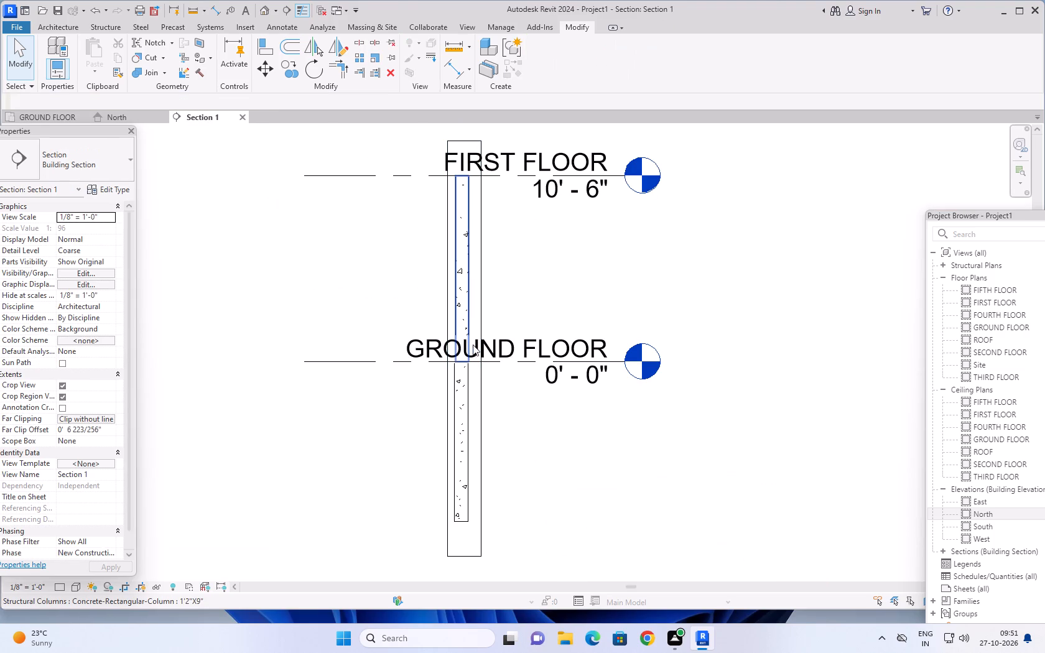
pyautogui.click(479, 292)
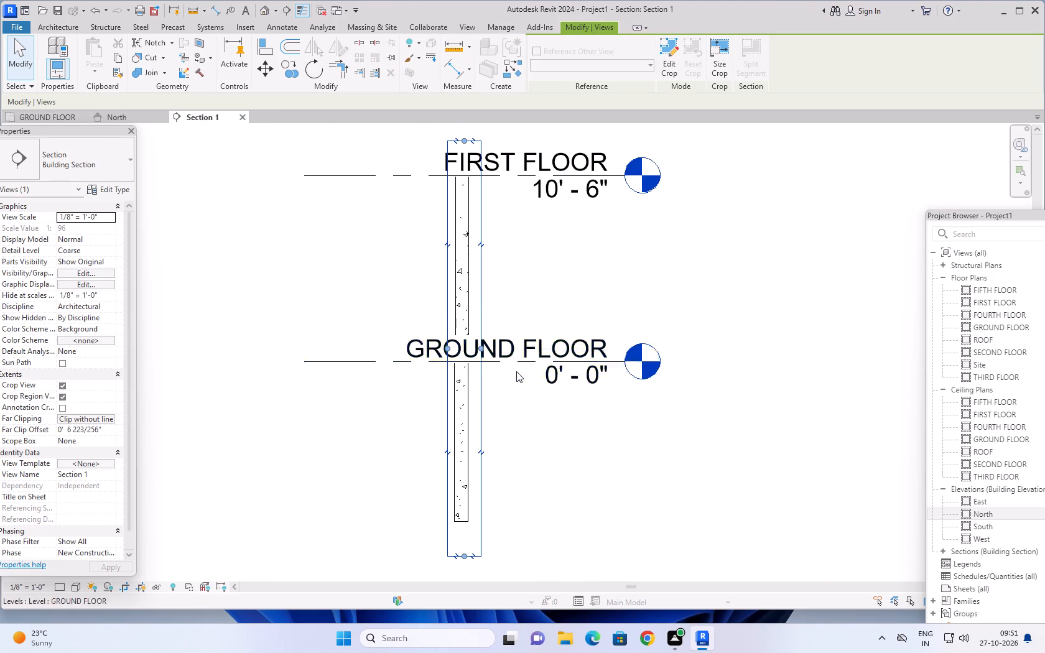
pyautogui.click(464, 555)
pyautogui.scroll(-1, 555, 445)
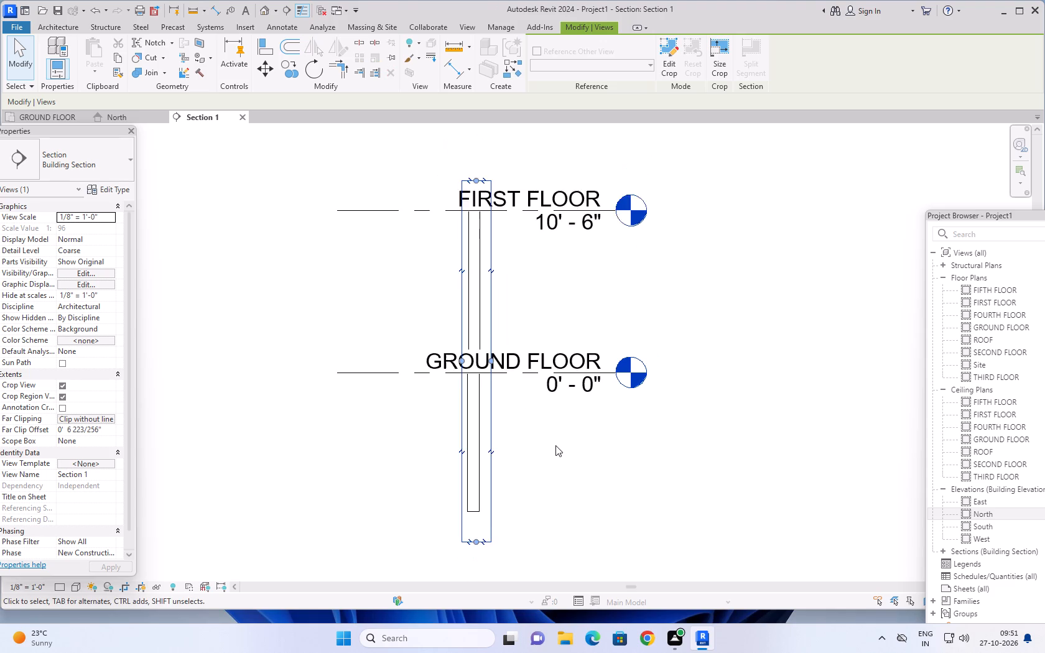
pyautogui.scroll(-3, 555, 445)
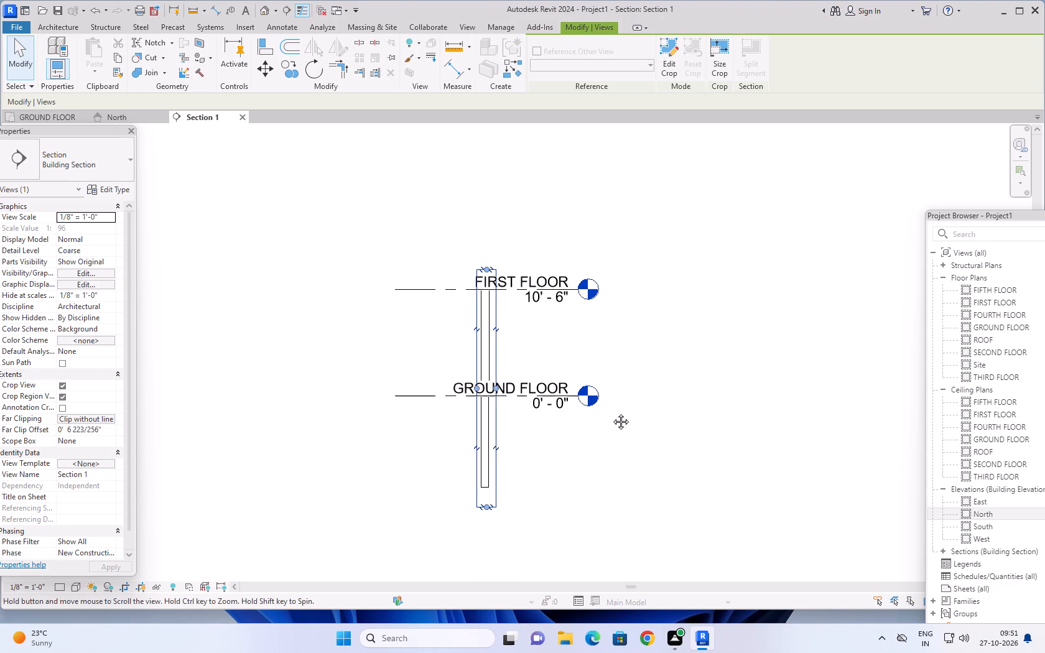
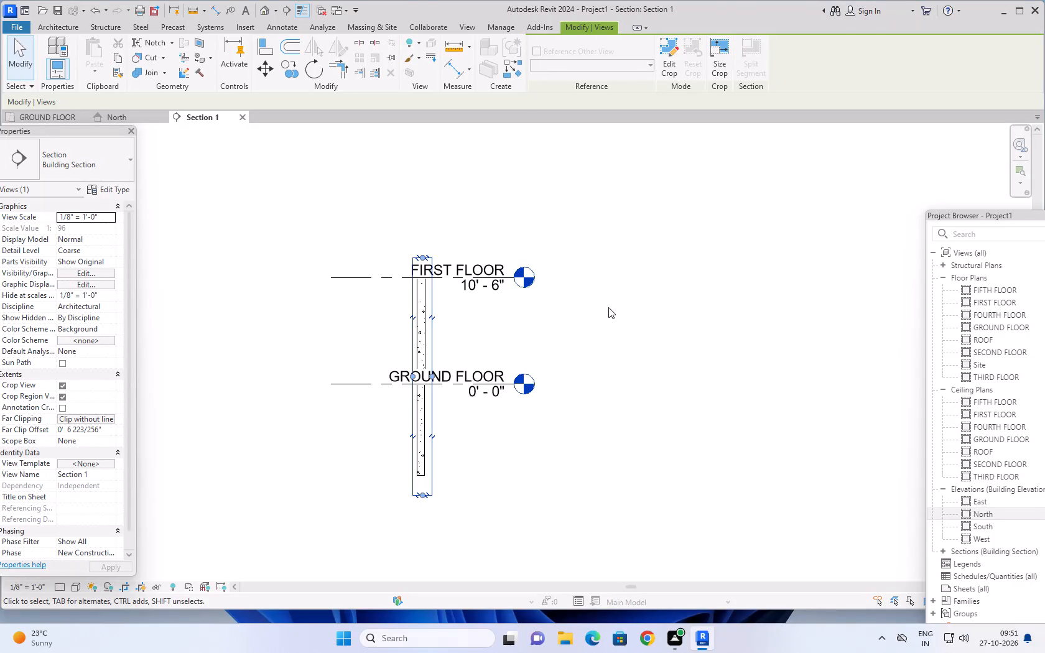
# Return to the North elevation and examine the section mark's extent around the column above and below GROUND FLOOR.
pyautogui.moveTo(614, 312); pyautogui.dragTo(570, 312, button='middle')
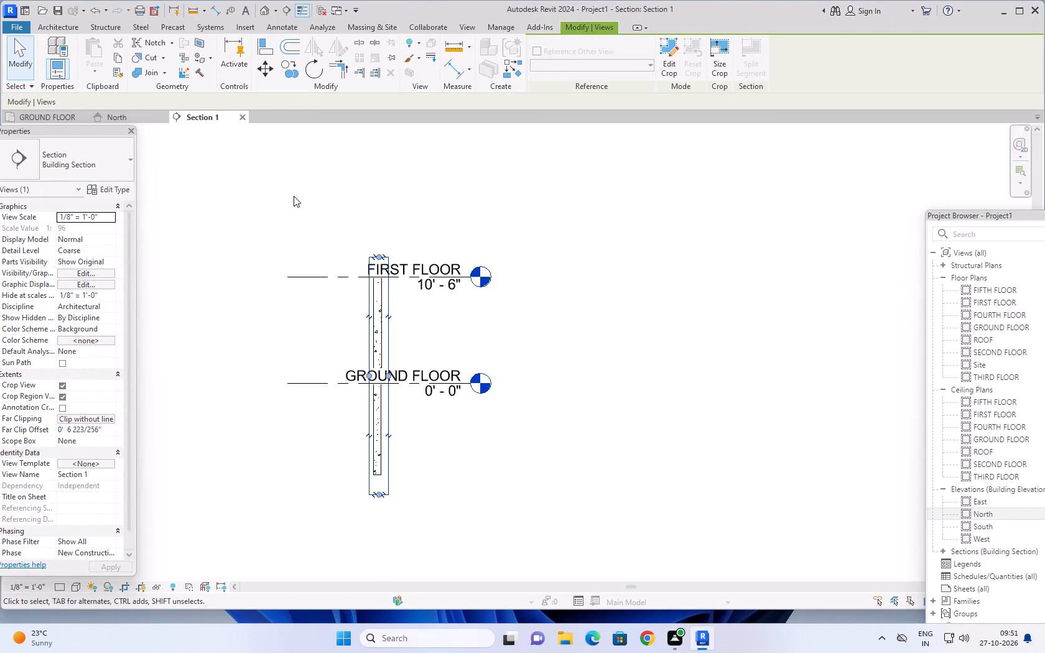
pyautogui.click(119, 118)
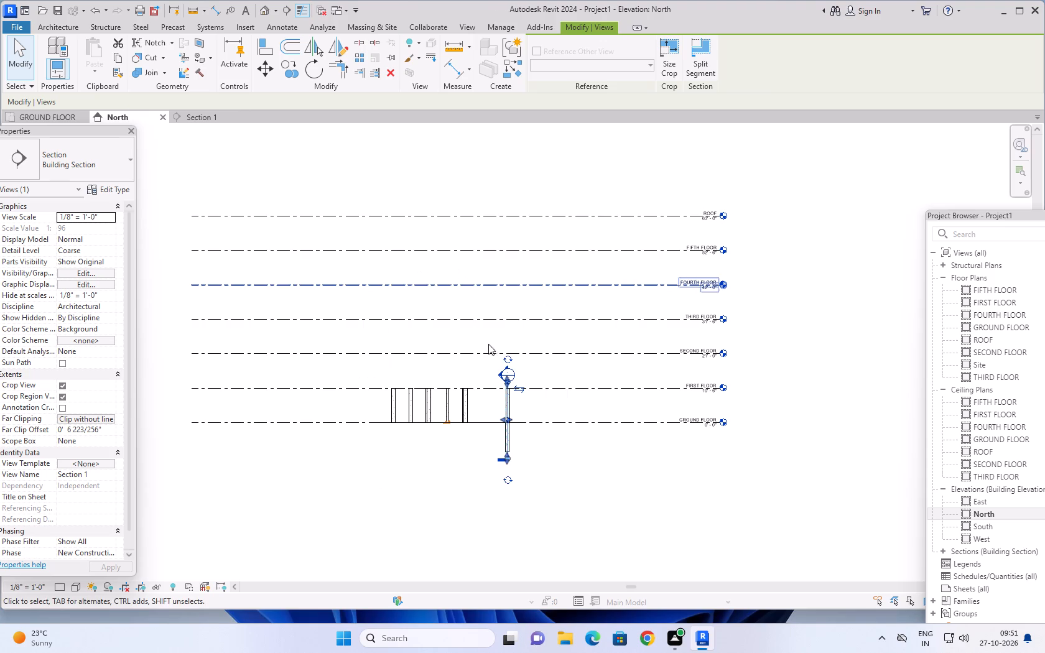
pyautogui.scroll(11, 510, 465)
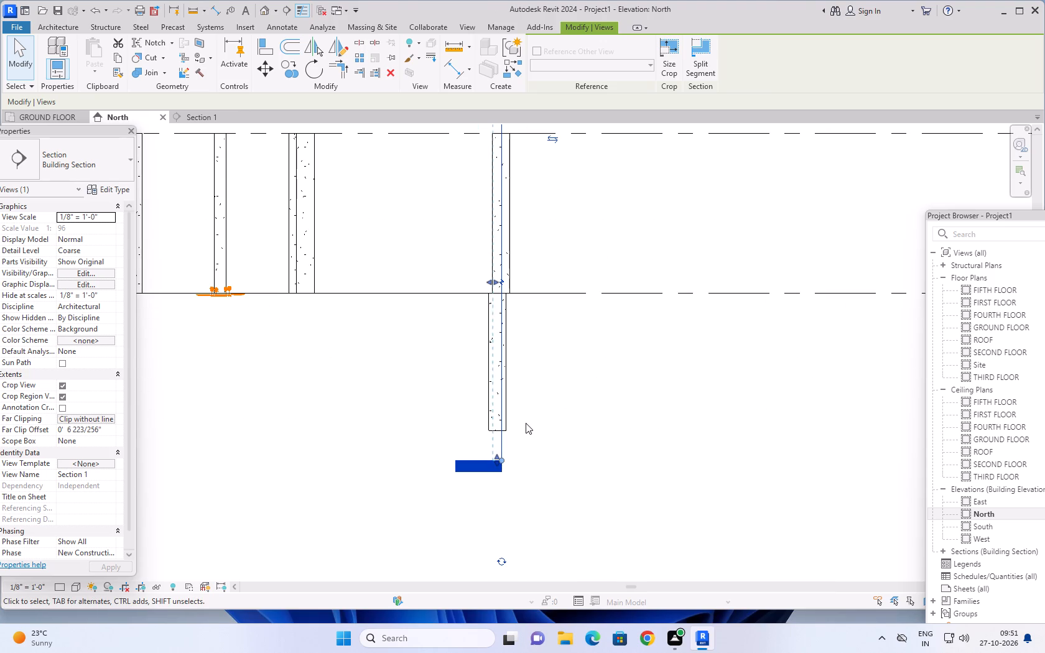
pyautogui.scroll(-6, 529, 422)
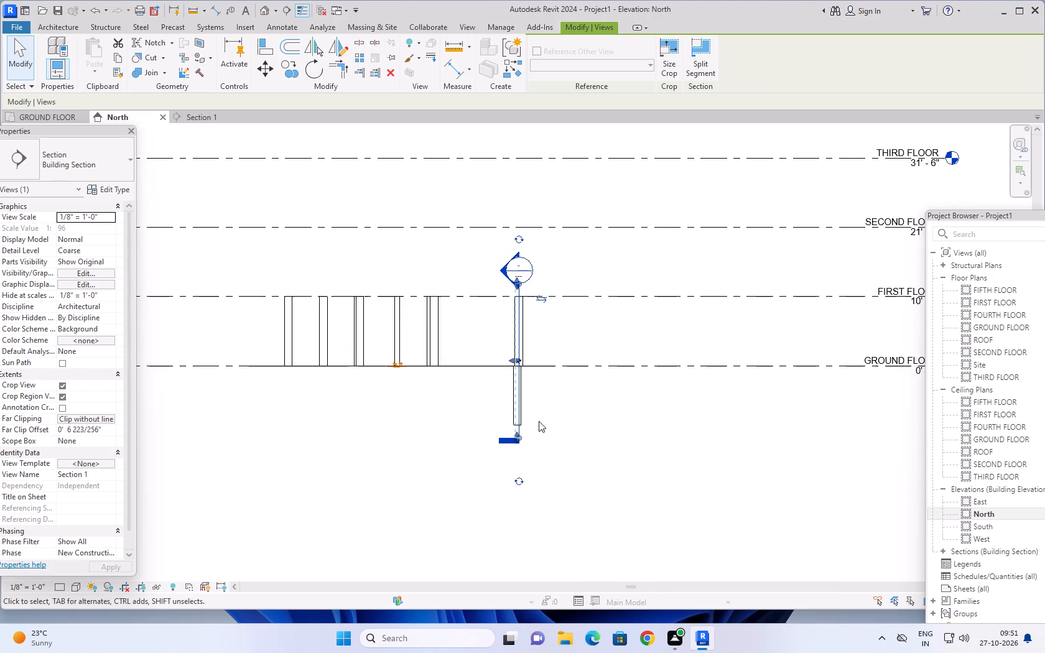
pyautogui.scroll(-3, 539, 421)
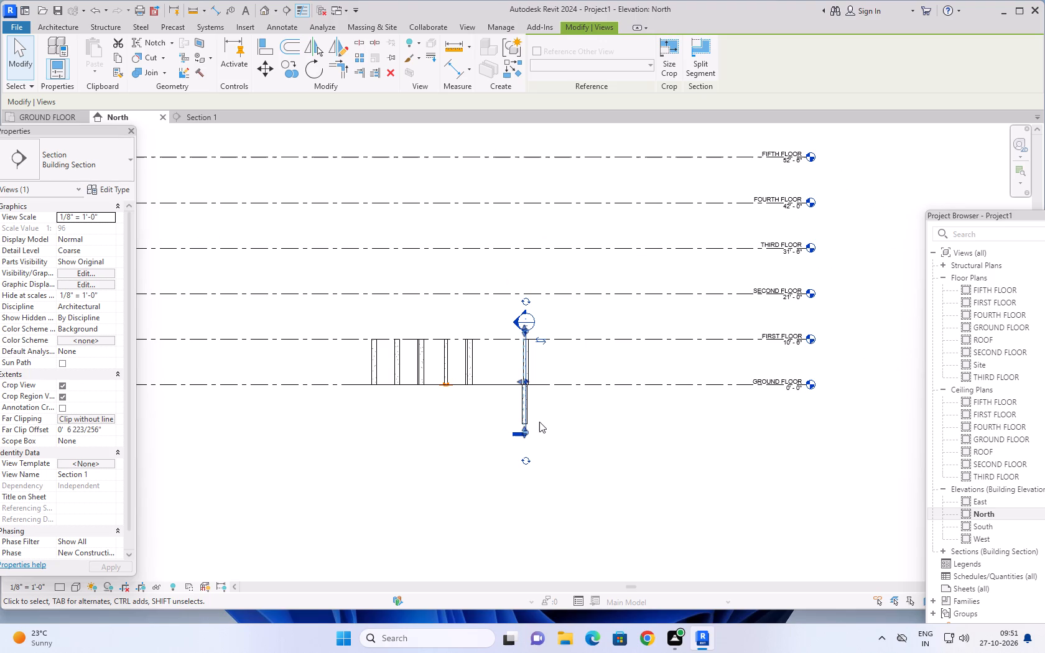
pyautogui.scroll(-5, 539, 422)
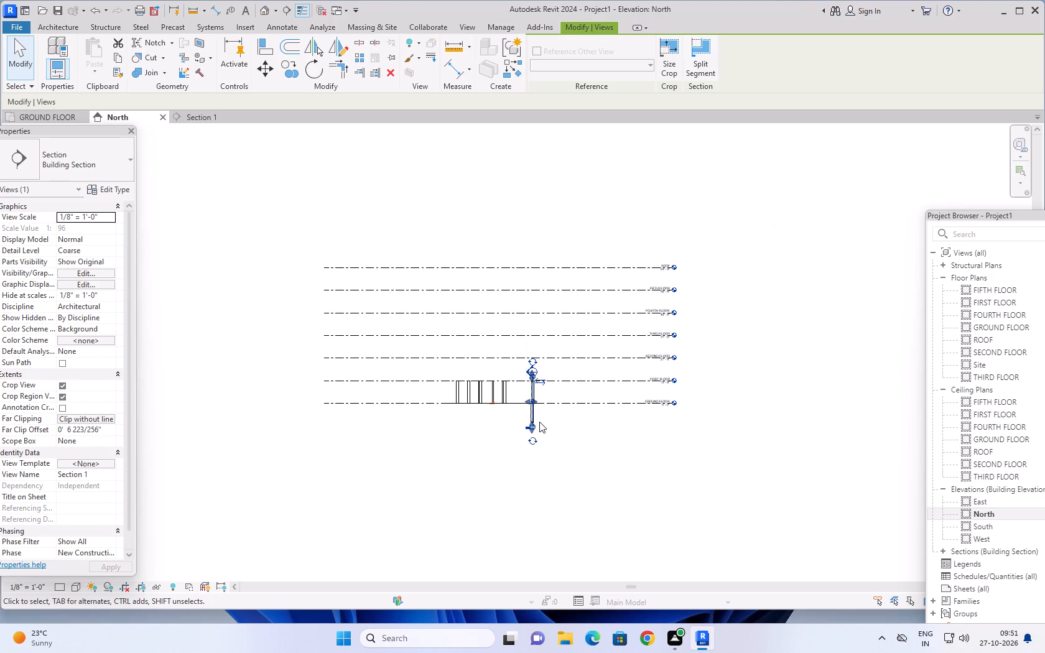
pyautogui.moveTo(552, 423); pyautogui.dragTo(526, 427, button='middle')
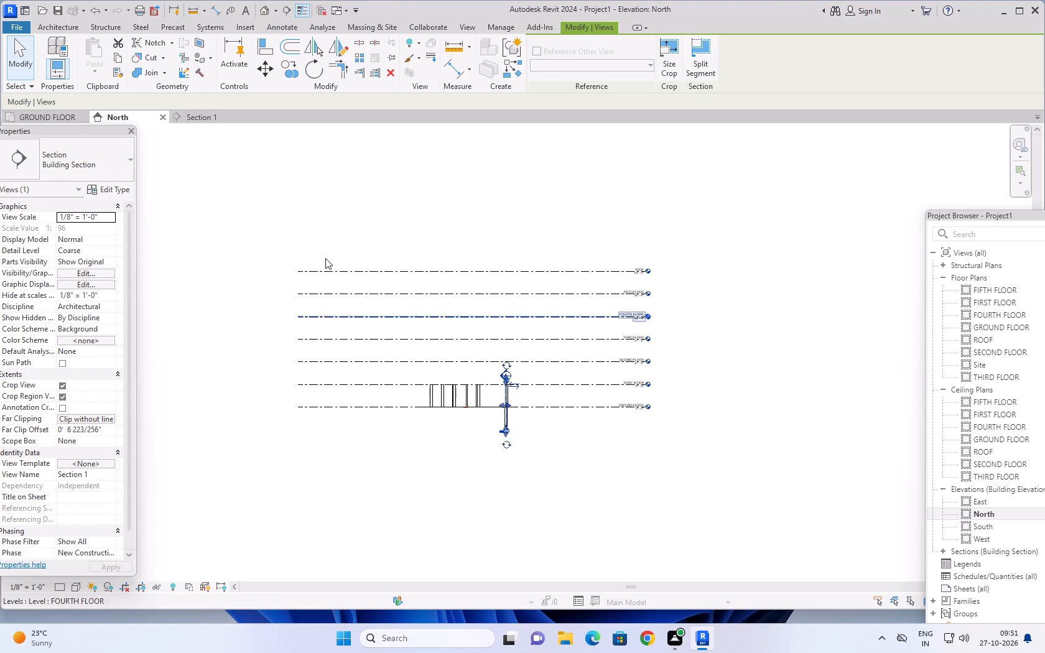
# Open the GROUND FLOOR plan and check the section mark where it crosses the red column mark.
pyautogui.click(49, 113)
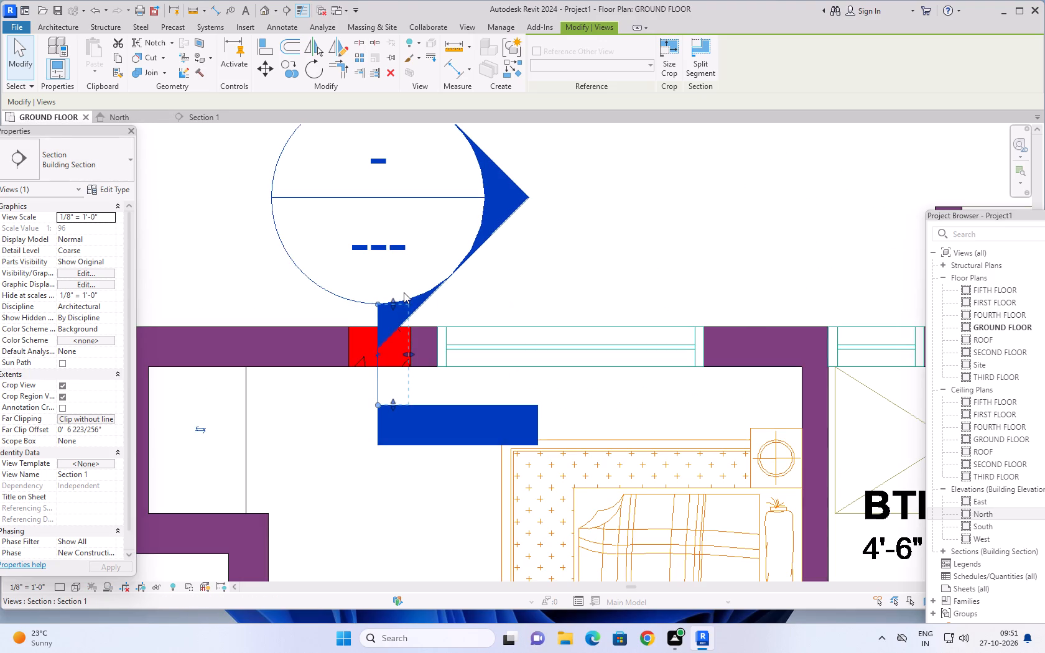
pyautogui.scroll(1, 407, 292)
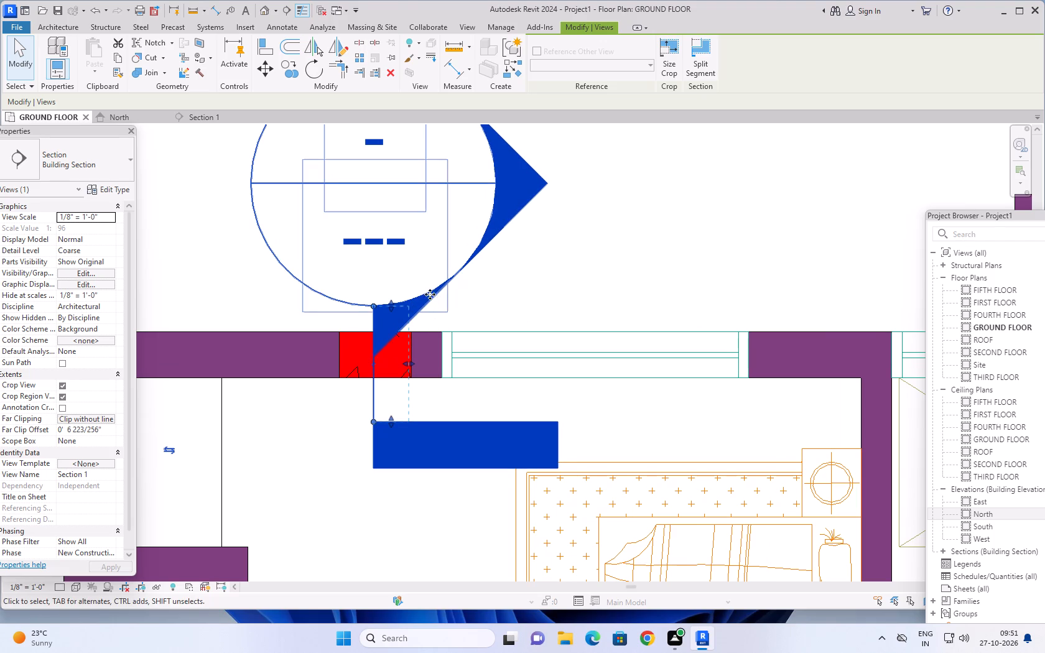
# Return to the Section 1 view and use the rebar Cover tool to examine the columns' cover lines around GROUND FLOOR.
pyautogui.click(202, 116)
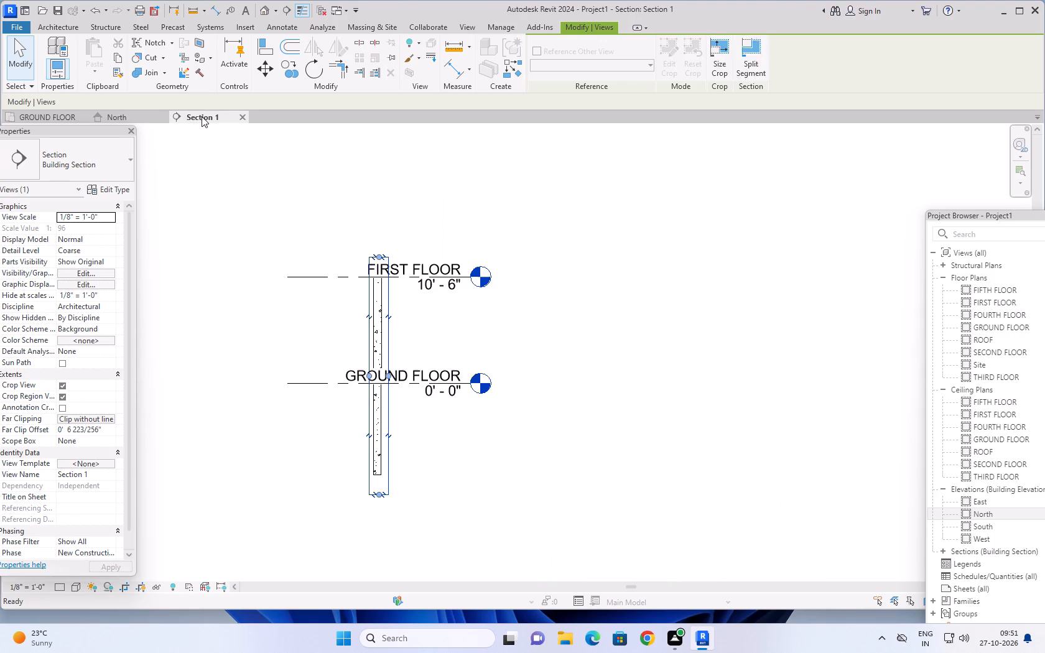
pyautogui.click(106, 24)
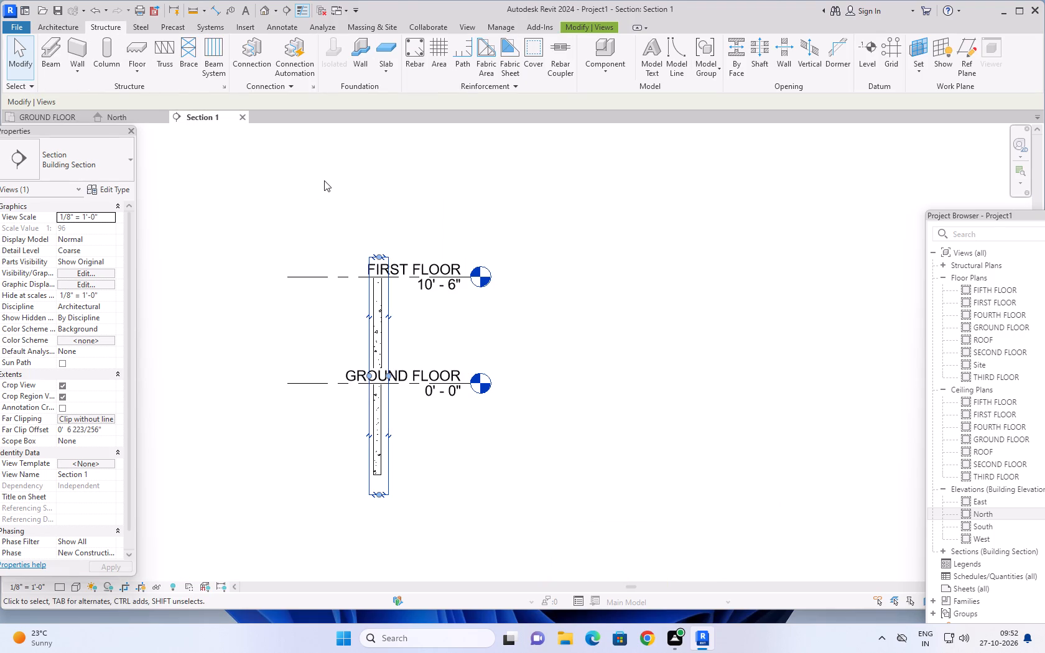
pyautogui.click(542, 46)
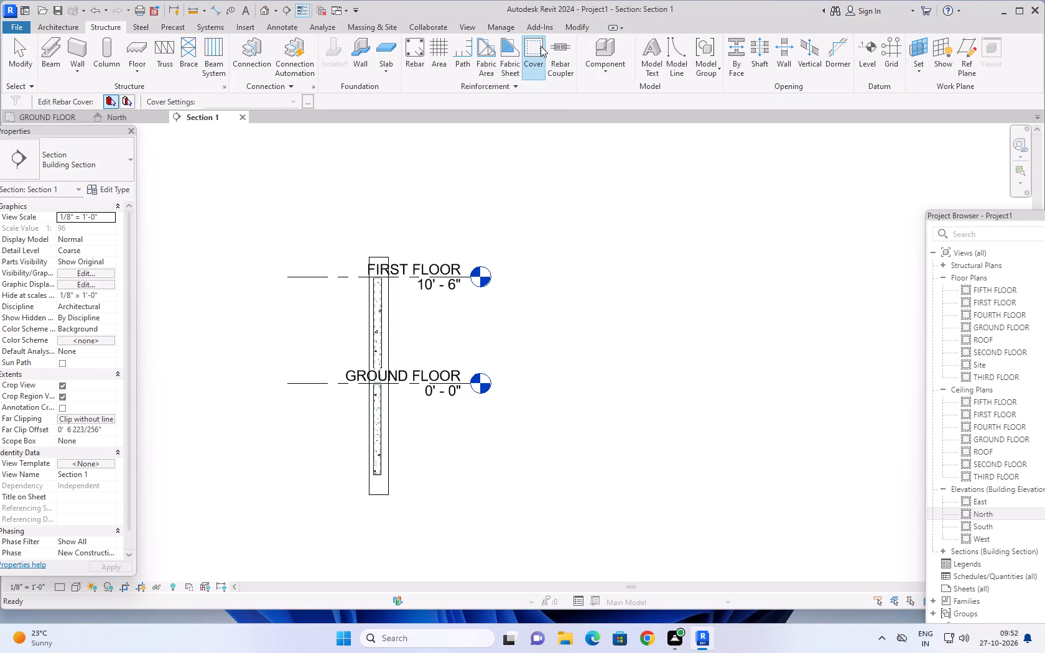
pyautogui.scroll(4, 360, 348)
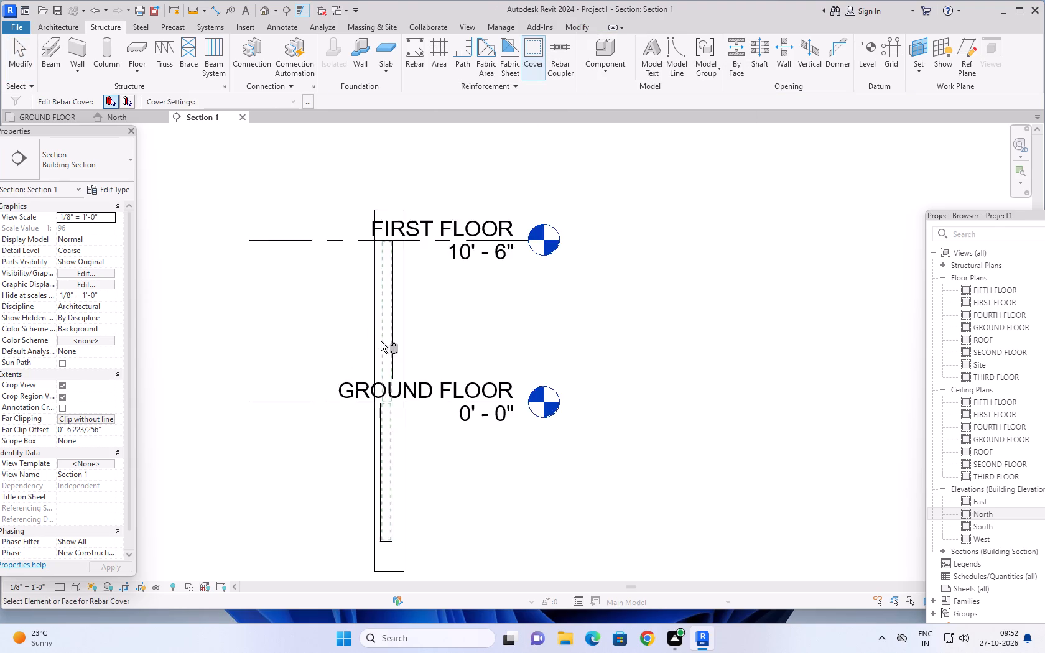
pyautogui.scroll(6, 384, 338)
pyautogui.scroll(-2, 391, 334)
pyautogui.scroll(6, 397, 336)
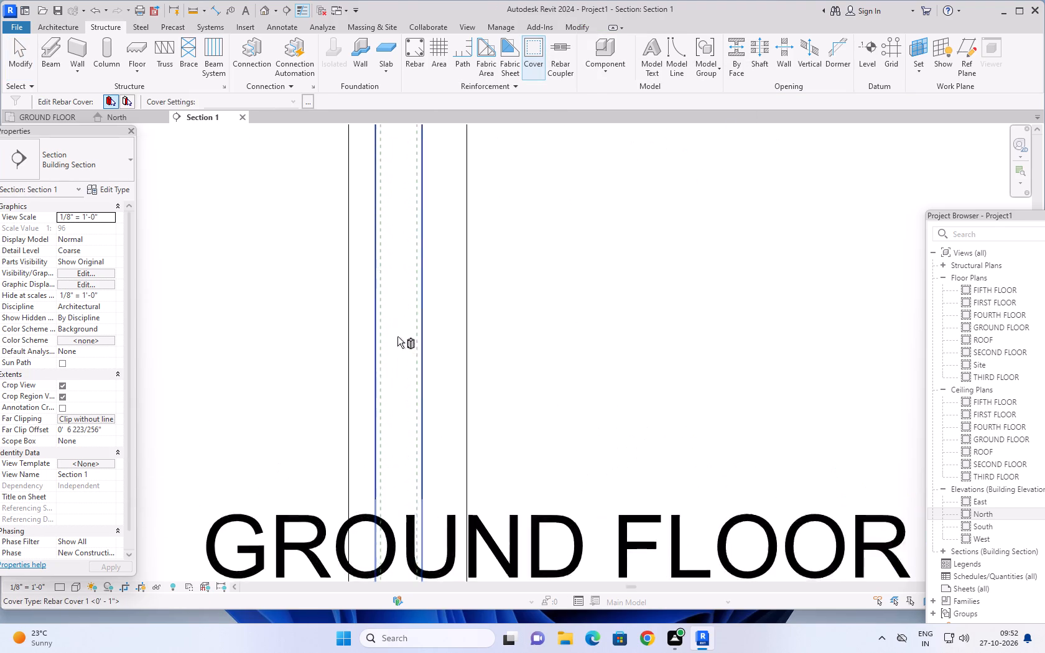
pyautogui.scroll(2, 397, 336)
pyautogui.moveTo(561, 366); pyautogui.dragTo(611, 213, button='middle')
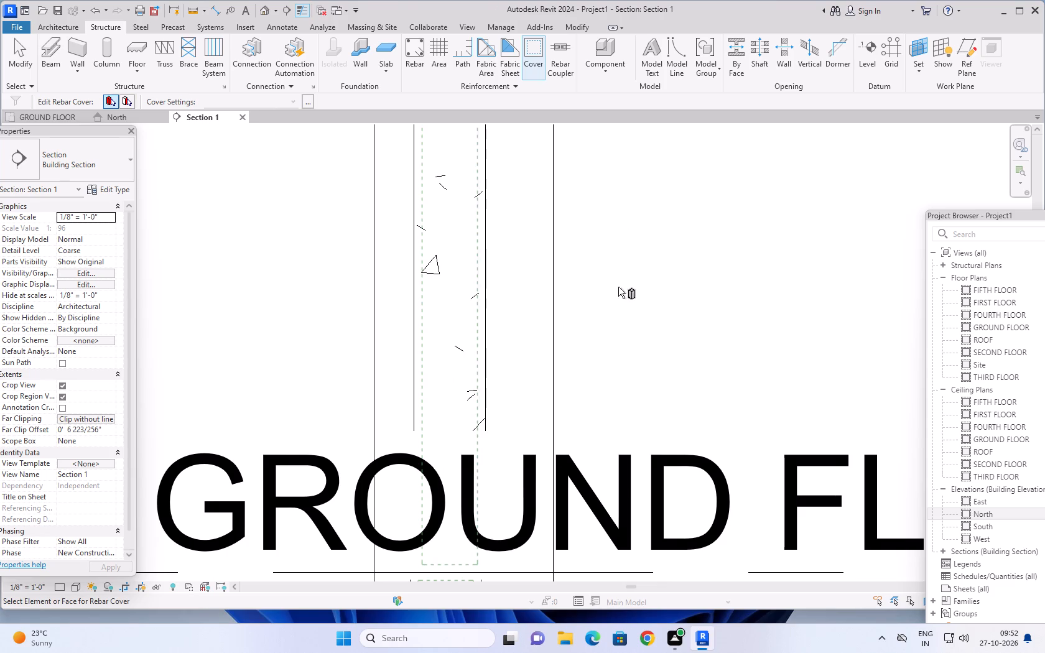
pyautogui.moveTo(618, 287); pyautogui.dragTo(615, 190, button='middle')
pyautogui.scroll(5, 480, 420)
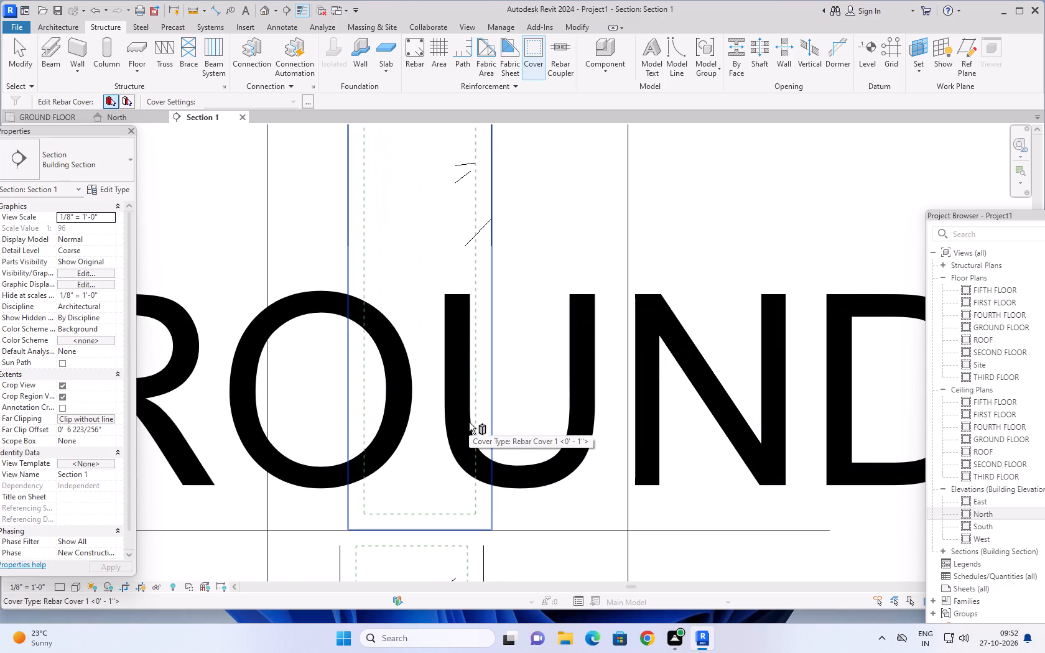
pyautogui.scroll(-13, 469, 422)
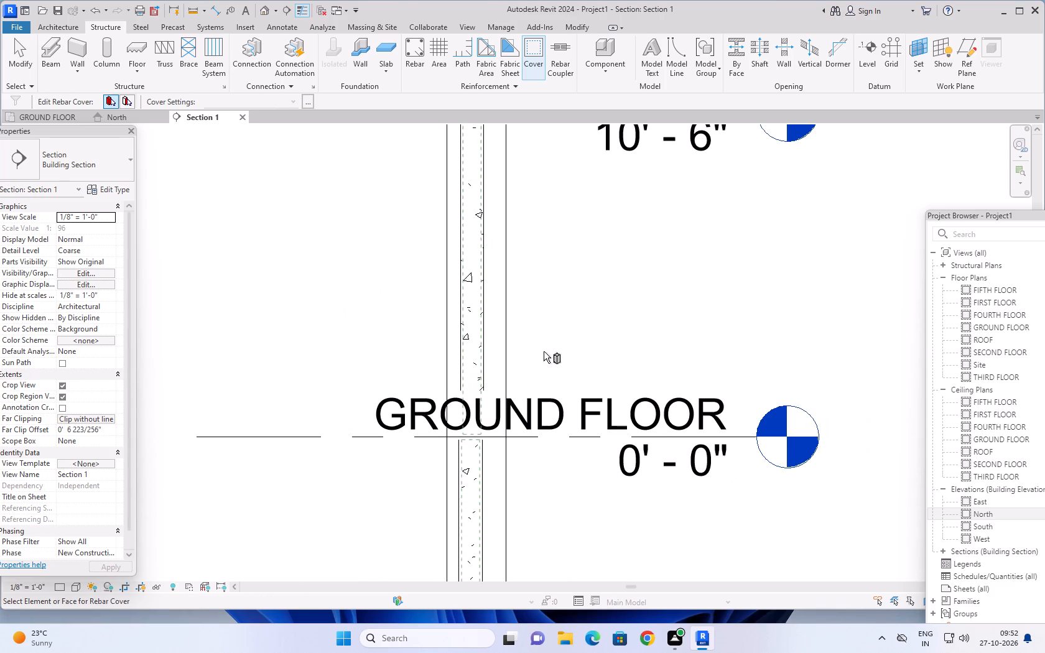
pyautogui.moveTo(559, 320); pyautogui.dragTo(550, 325, button='middle')
pyautogui.scroll(-5, 557, 326)
pyautogui.press('Escape')
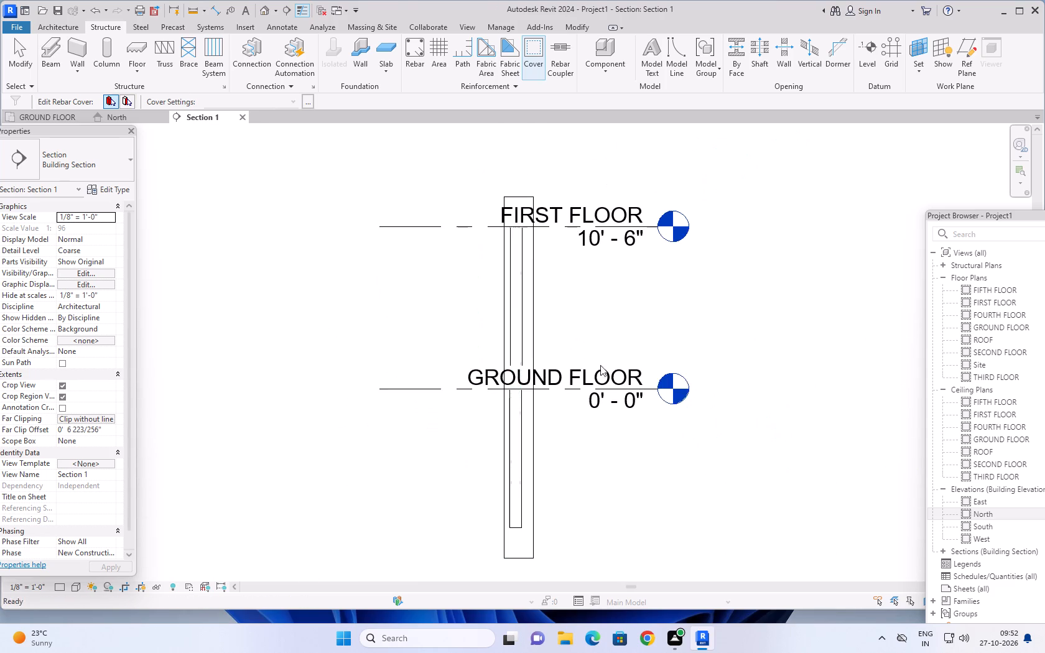
pyautogui.scroll(-1, 632, 436)
pyautogui.moveTo(620, 430); pyautogui.dragTo(590, 379, button='middle')
pyautogui.press('Escape')
# Raise the lower edge of Section 1's crop region to the GROUND FLOOR level line, cropping out the column below.
pyautogui.click(509, 488)
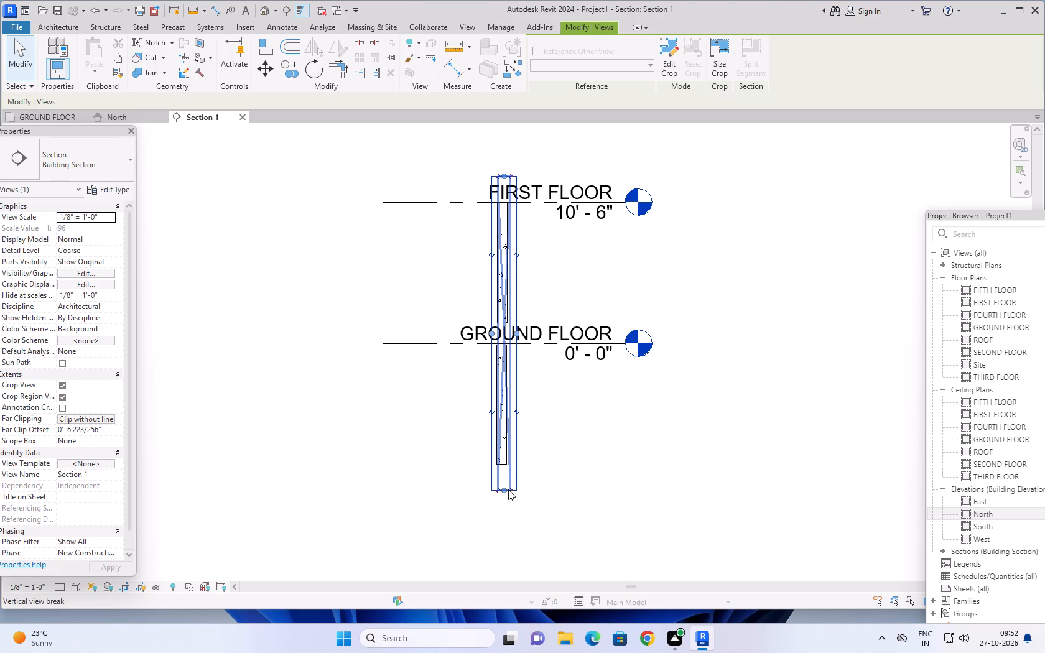
pyautogui.moveTo(506, 490); pyautogui.dragTo(505, 345)
pyautogui.scroll(7, 534, 308)
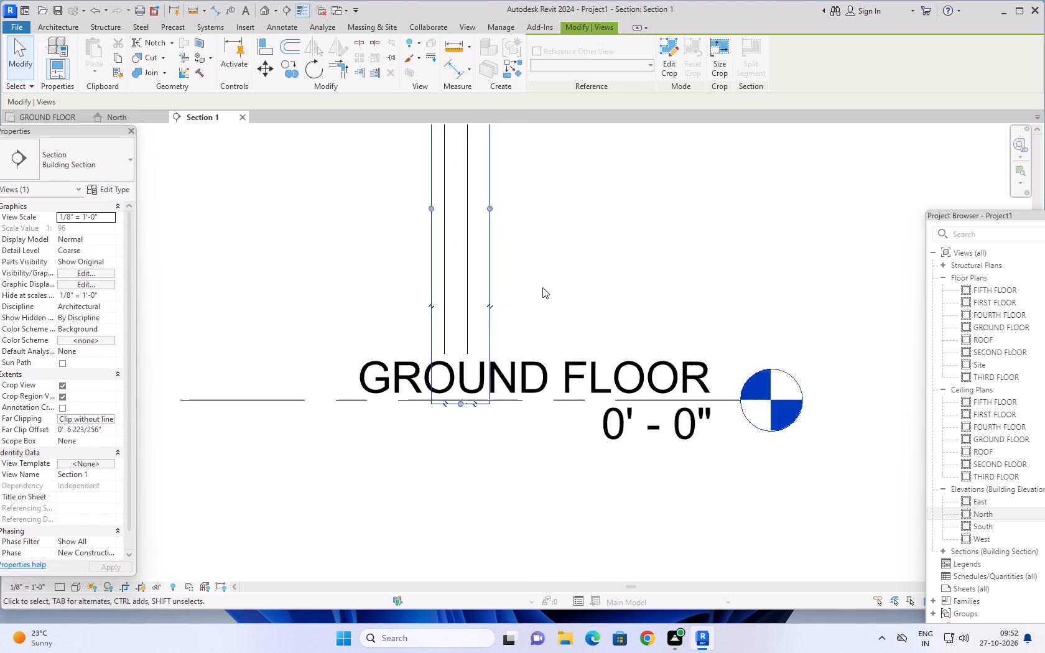
pyautogui.moveTo(542, 287); pyautogui.dragTo(536, 321, button='middle')
pyautogui.scroll(6, 434, 459)
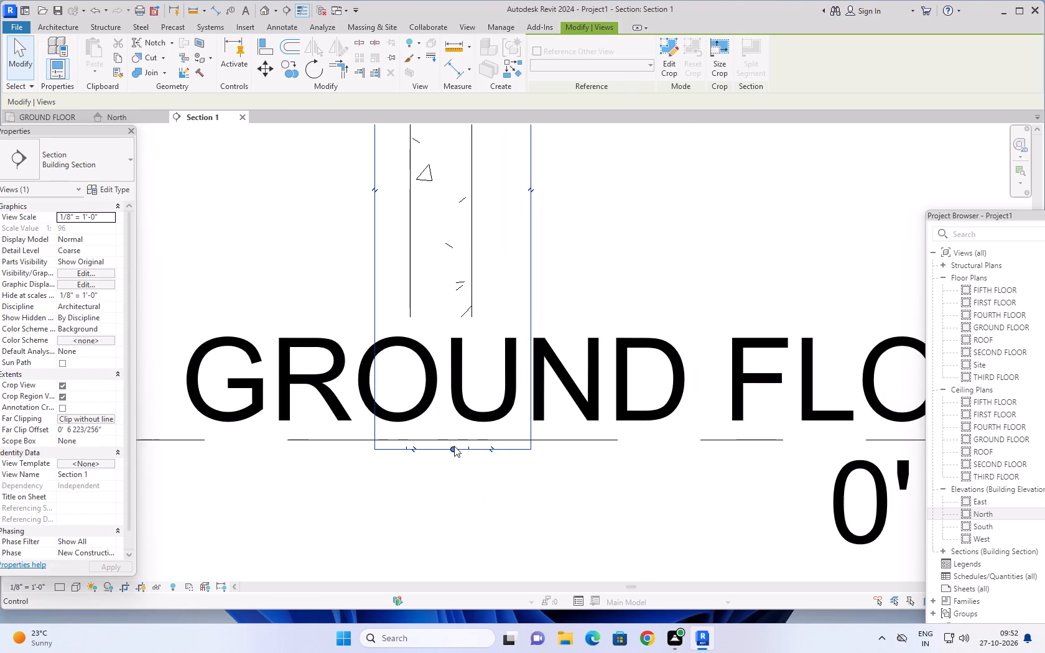
pyautogui.moveTo(453, 450); pyautogui.dragTo(453, 440)
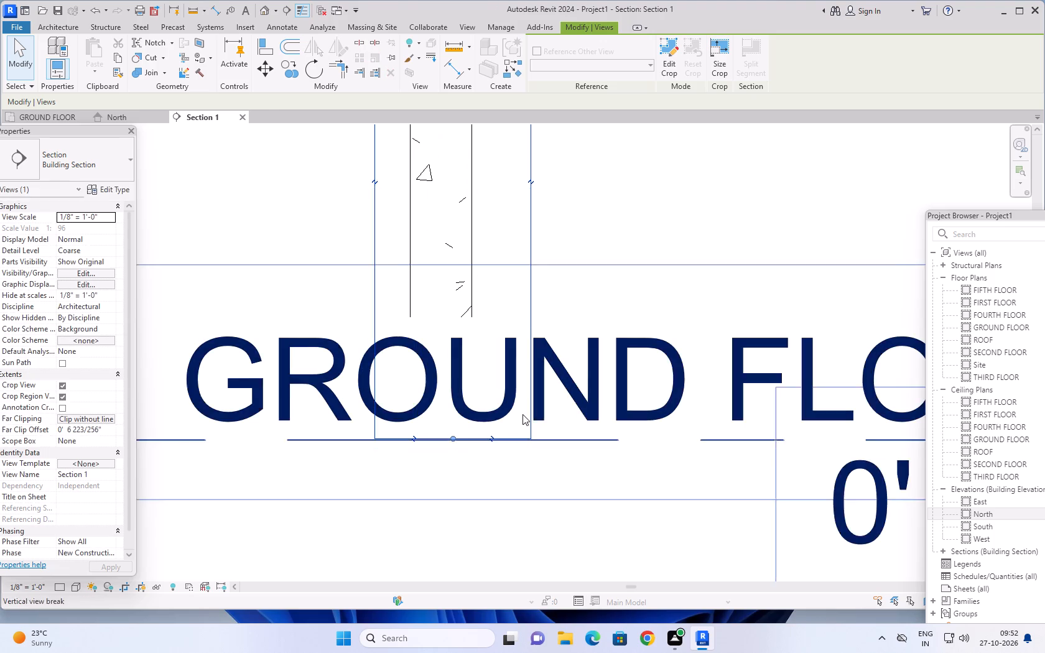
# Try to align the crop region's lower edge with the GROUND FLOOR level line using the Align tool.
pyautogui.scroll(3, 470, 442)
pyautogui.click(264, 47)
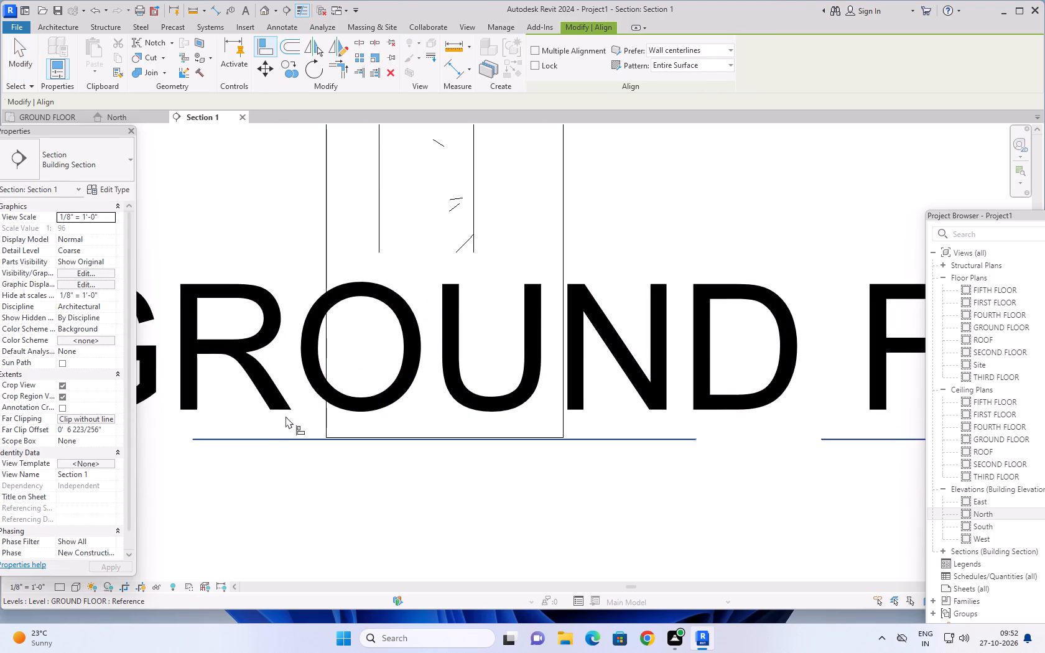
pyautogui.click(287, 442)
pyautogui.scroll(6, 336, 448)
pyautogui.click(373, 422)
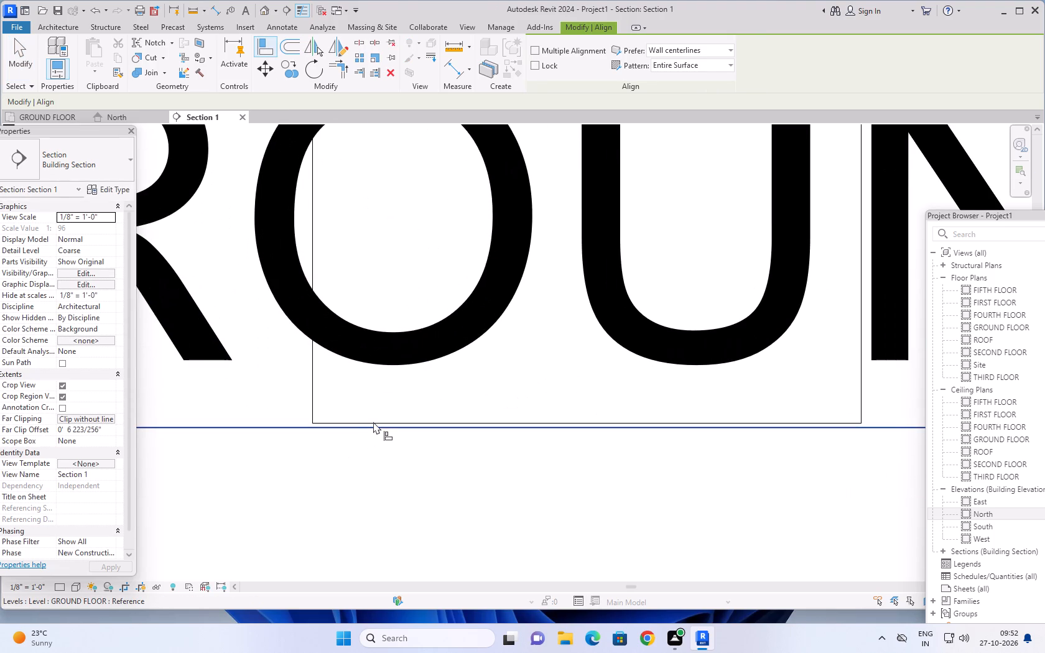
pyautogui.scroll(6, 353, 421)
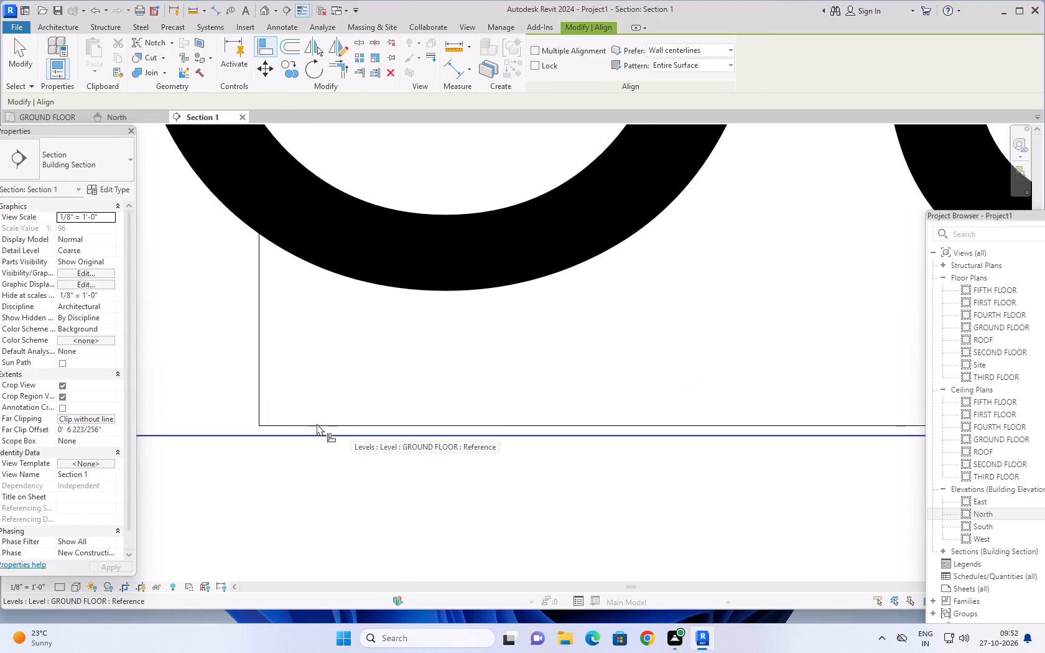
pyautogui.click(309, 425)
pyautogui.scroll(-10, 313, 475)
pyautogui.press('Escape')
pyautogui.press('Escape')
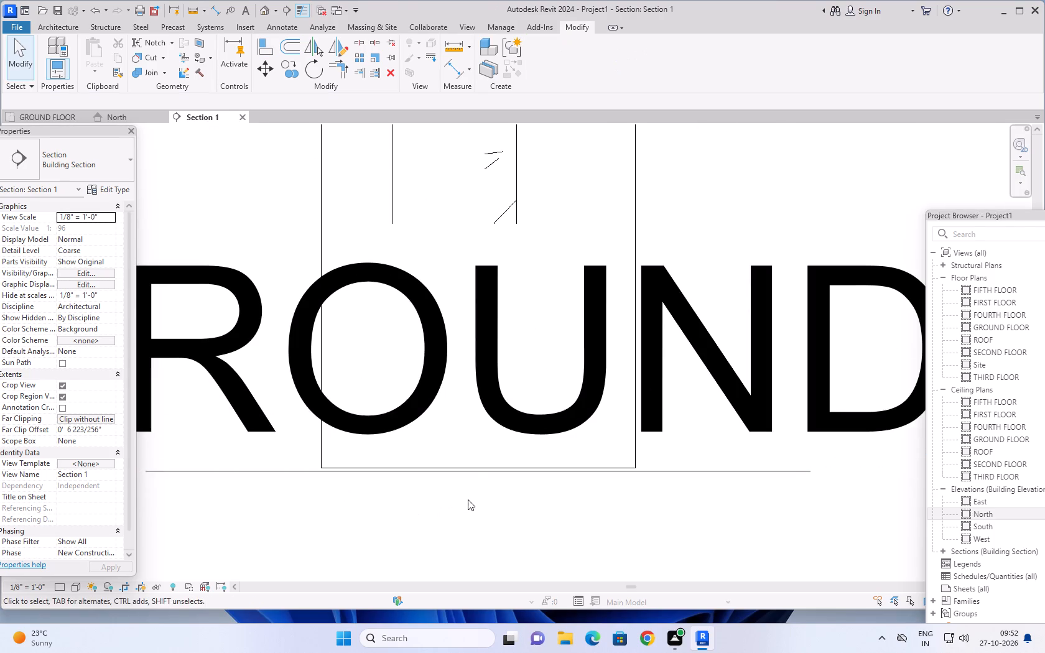
# Adjust the crop region's lower edge so it sits exactly on the GROUND FLOOR level line.
pyautogui.click(473, 466)
pyautogui.click(475, 466)
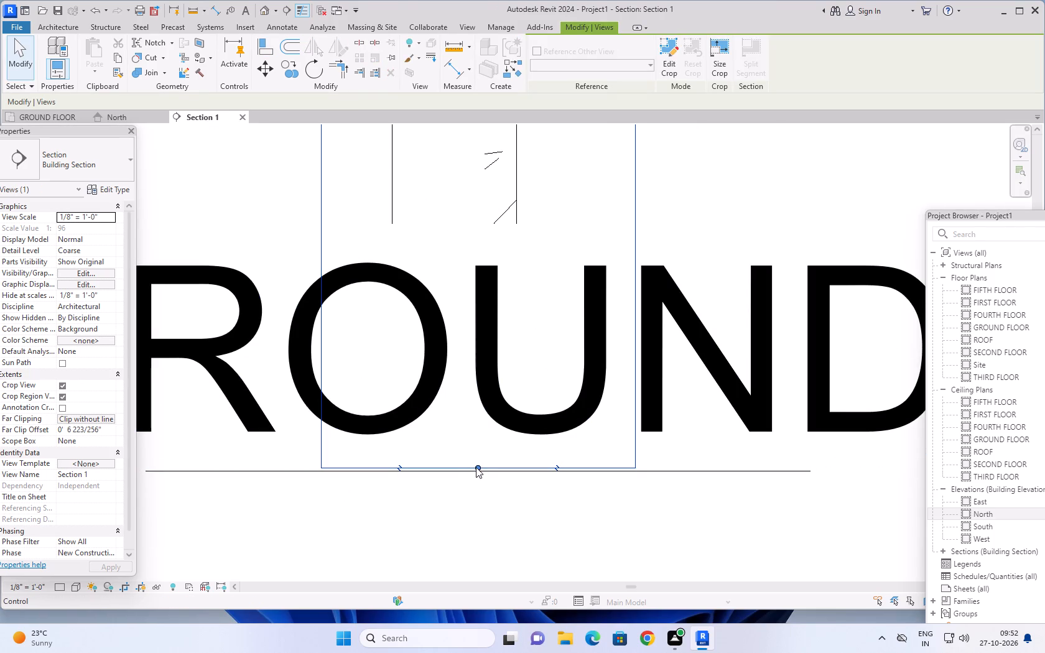
pyautogui.click(476, 468)
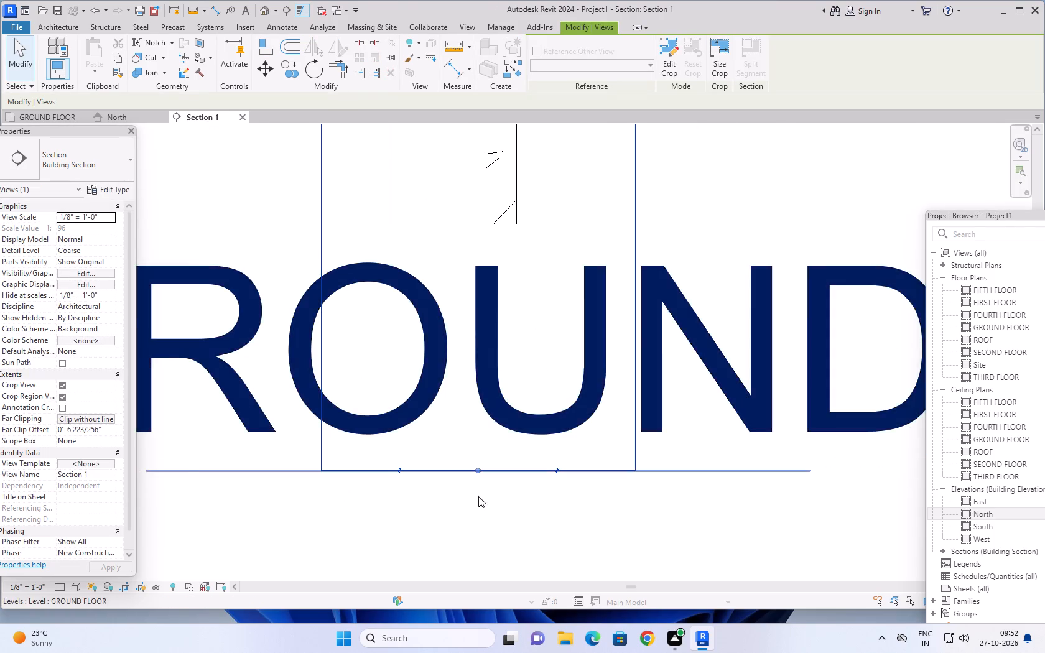
pyautogui.scroll(-9, 481, 501)
# Select the 1'2"X9" column between GROUND FLOOR and FIRST FLOOR to examine its properties and its extent between the levels.
pyautogui.moveTo(643, 298); pyautogui.dragTo(565, 432, button='middle')
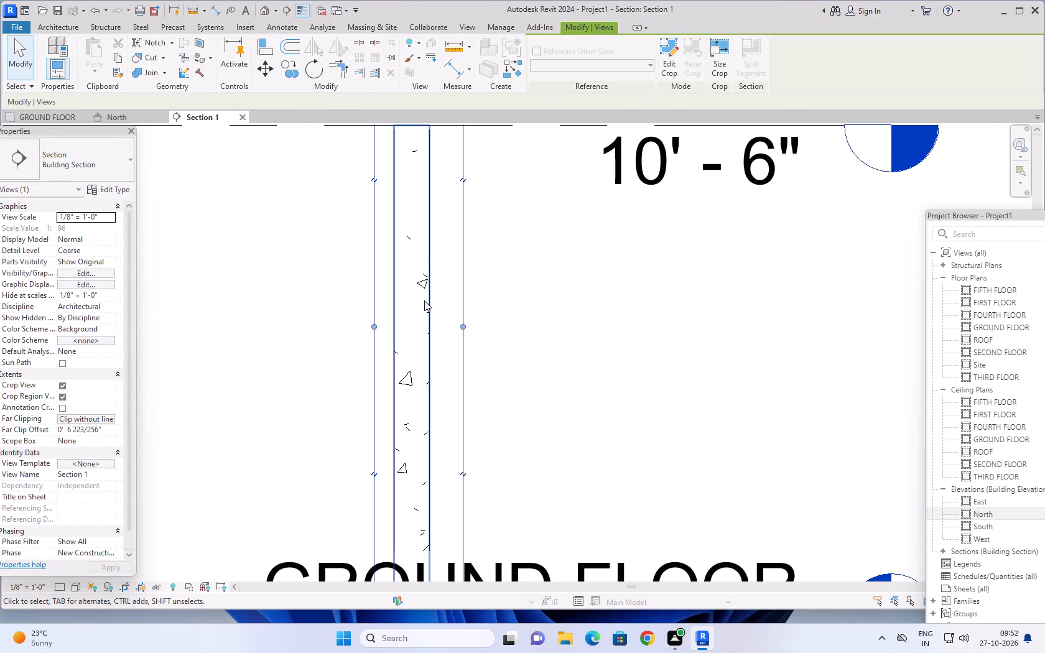
pyautogui.scroll(1, 424, 300)
pyautogui.scroll(-2, 444, 334)
pyautogui.moveTo(566, 307); pyautogui.dragTo(532, 415, button='middle')
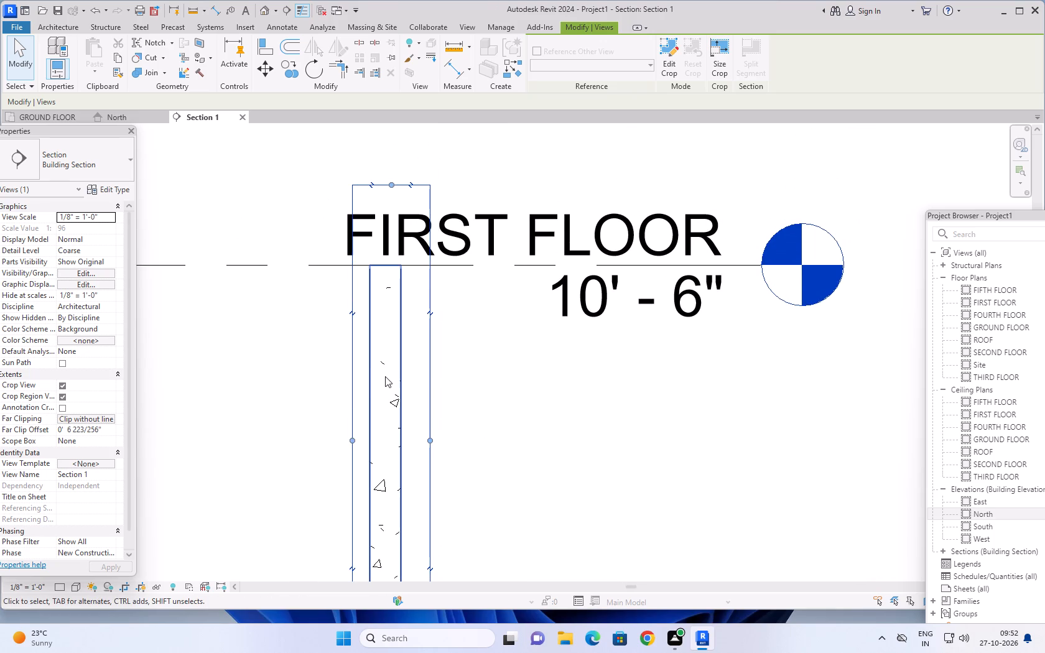
pyautogui.press('Escape')
pyautogui.press('Escape')
pyautogui.click(394, 365)
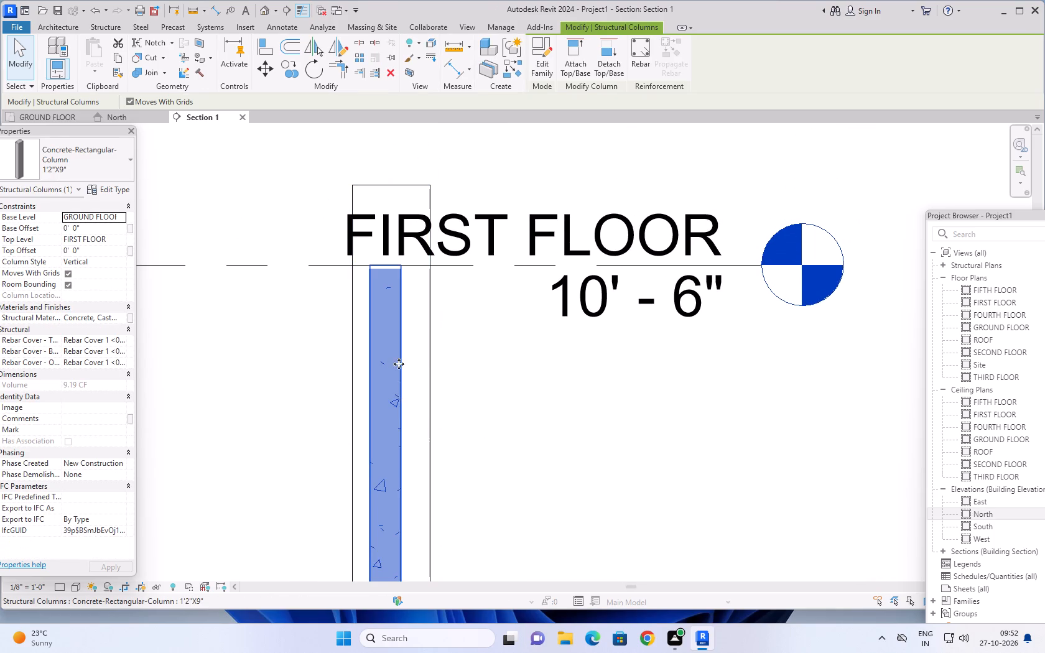
pyautogui.scroll(-3, 460, 362)
pyautogui.moveTo(498, 381); pyautogui.dragTo(514, 324, button='middle')
pyautogui.press('Escape')
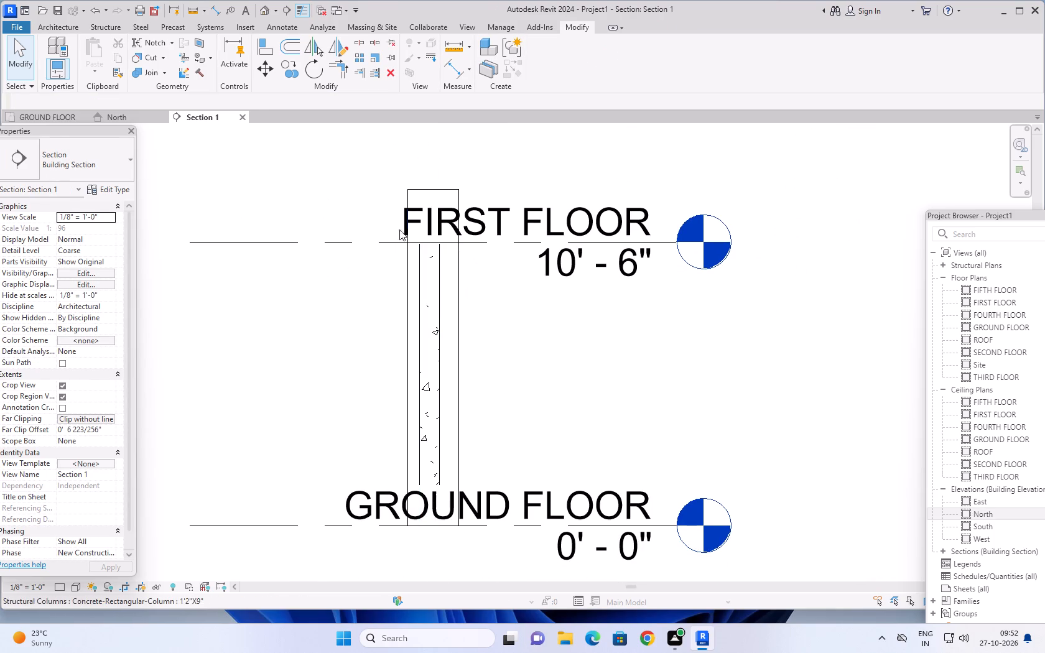
# Add a new rebar cover type named COLUMN COVER in the Rebar Cover Settings.
pyautogui.click(111, 27)
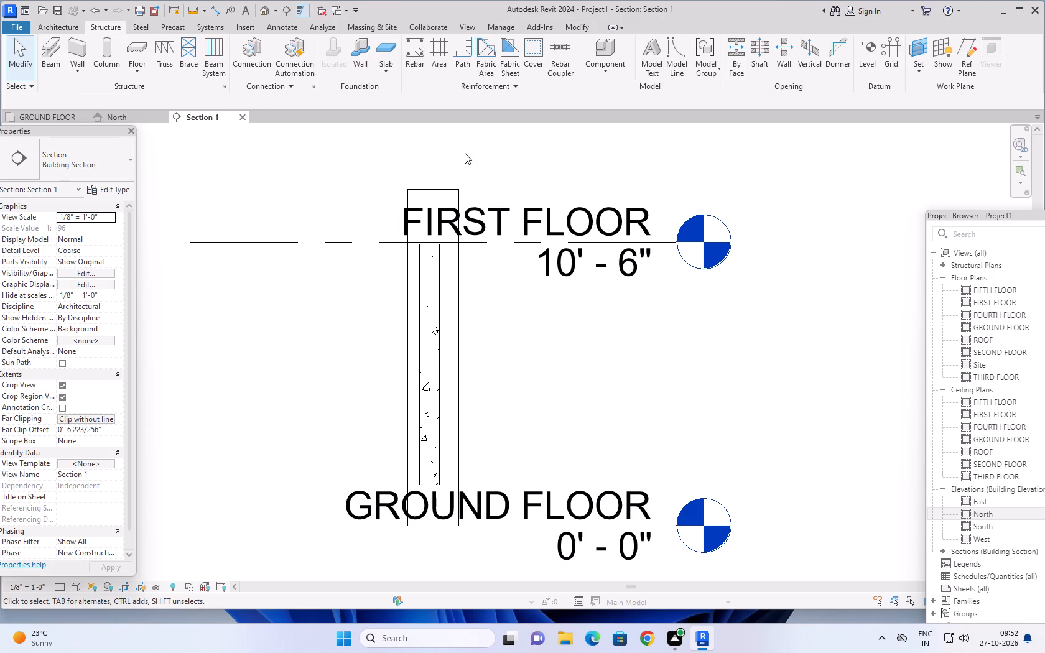
pyautogui.click(537, 58)
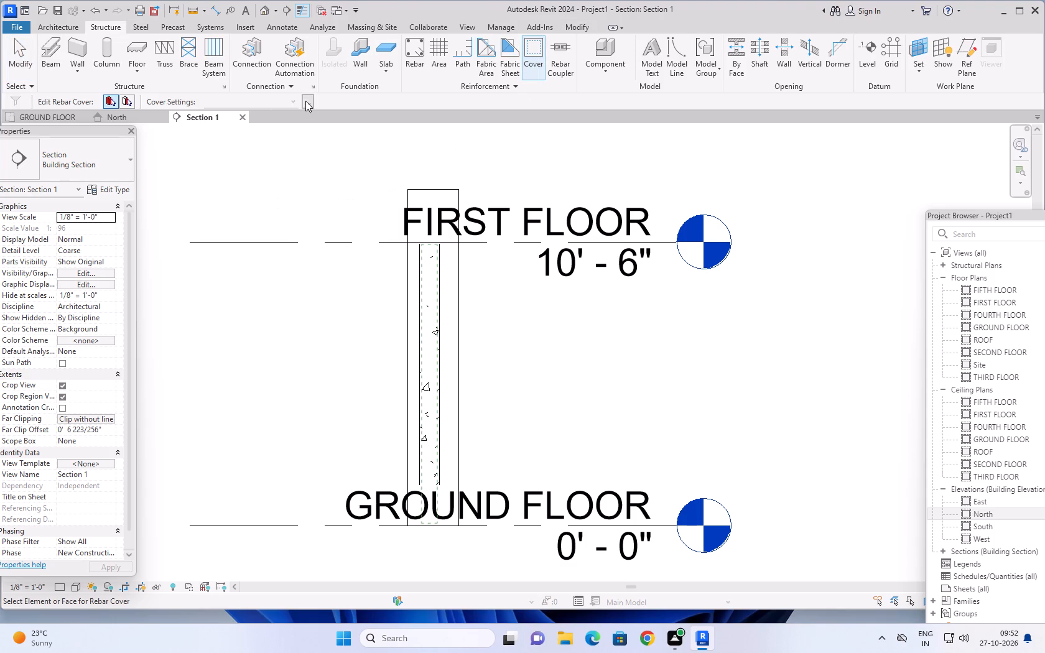
pyautogui.click(305, 101)
pyautogui.scroll(4, 562, 284)
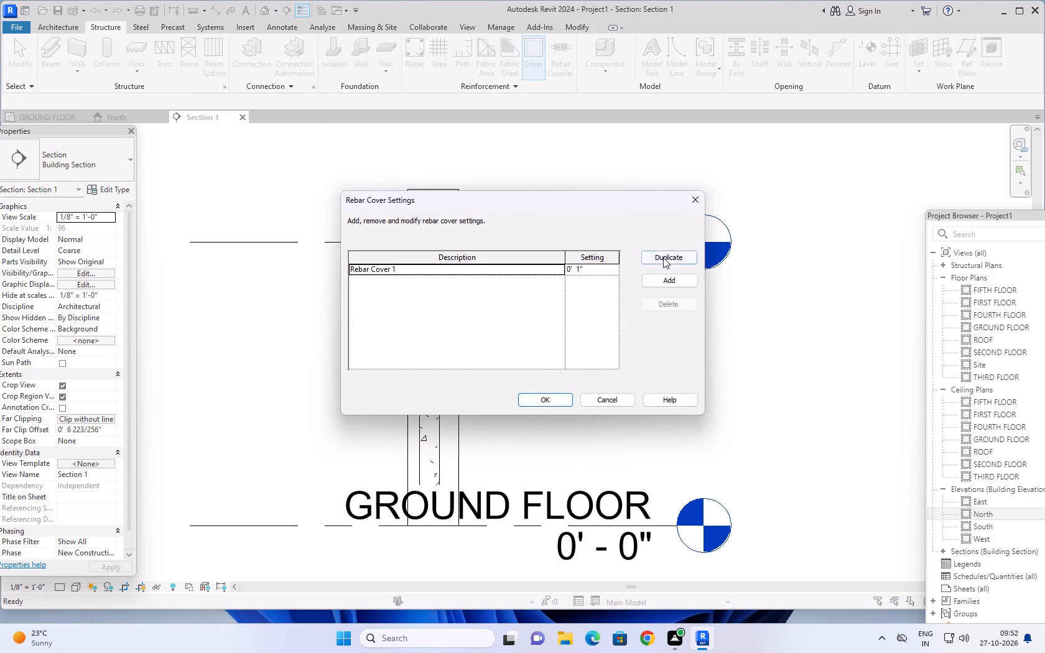
pyautogui.click(667, 276)
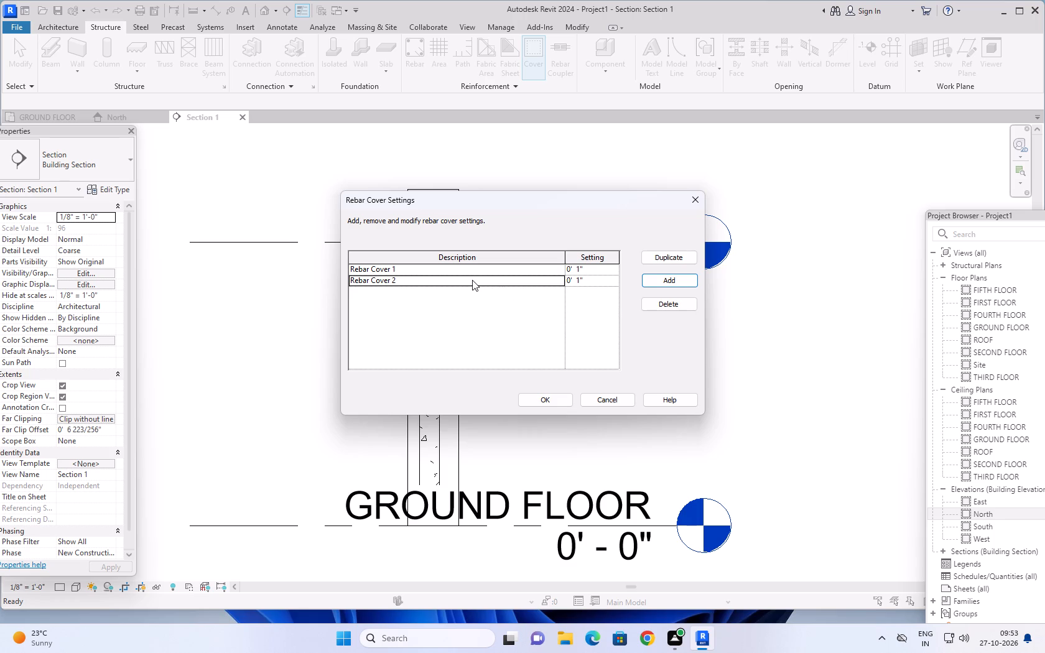
pyautogui.click(462, 282)
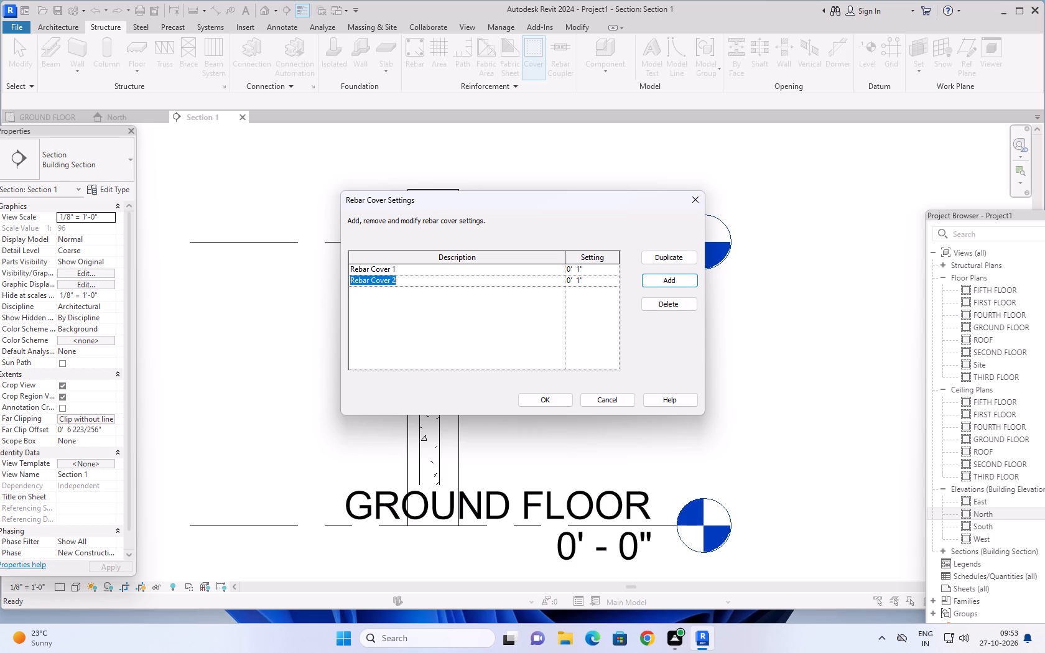
pyautogui.press('c')
pyautogui.write('OLUMN COVER')
pyautogui.press('space')
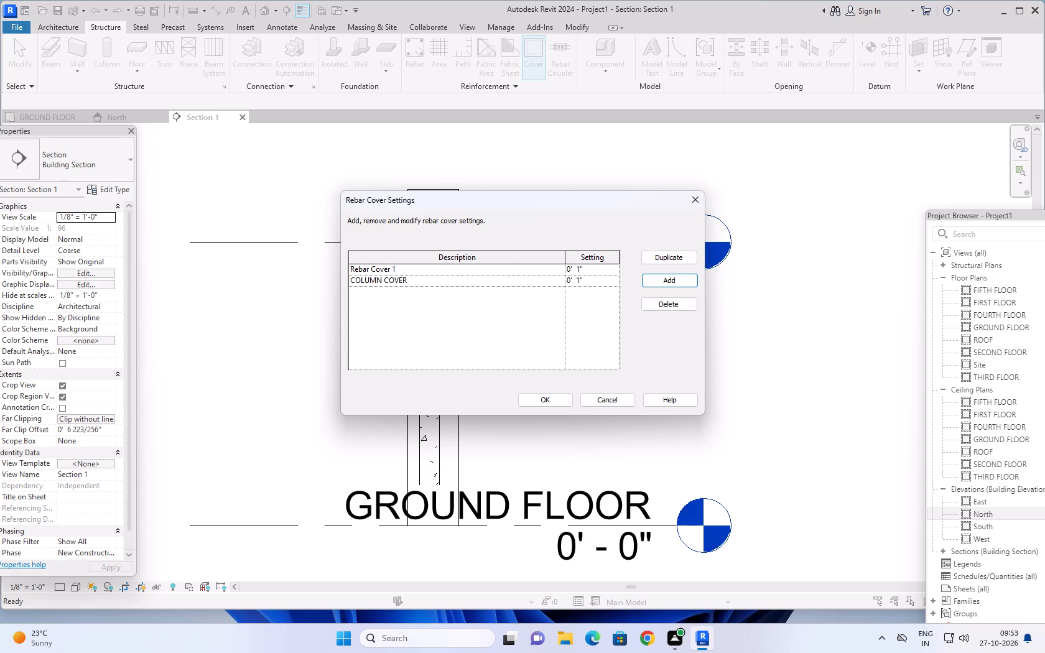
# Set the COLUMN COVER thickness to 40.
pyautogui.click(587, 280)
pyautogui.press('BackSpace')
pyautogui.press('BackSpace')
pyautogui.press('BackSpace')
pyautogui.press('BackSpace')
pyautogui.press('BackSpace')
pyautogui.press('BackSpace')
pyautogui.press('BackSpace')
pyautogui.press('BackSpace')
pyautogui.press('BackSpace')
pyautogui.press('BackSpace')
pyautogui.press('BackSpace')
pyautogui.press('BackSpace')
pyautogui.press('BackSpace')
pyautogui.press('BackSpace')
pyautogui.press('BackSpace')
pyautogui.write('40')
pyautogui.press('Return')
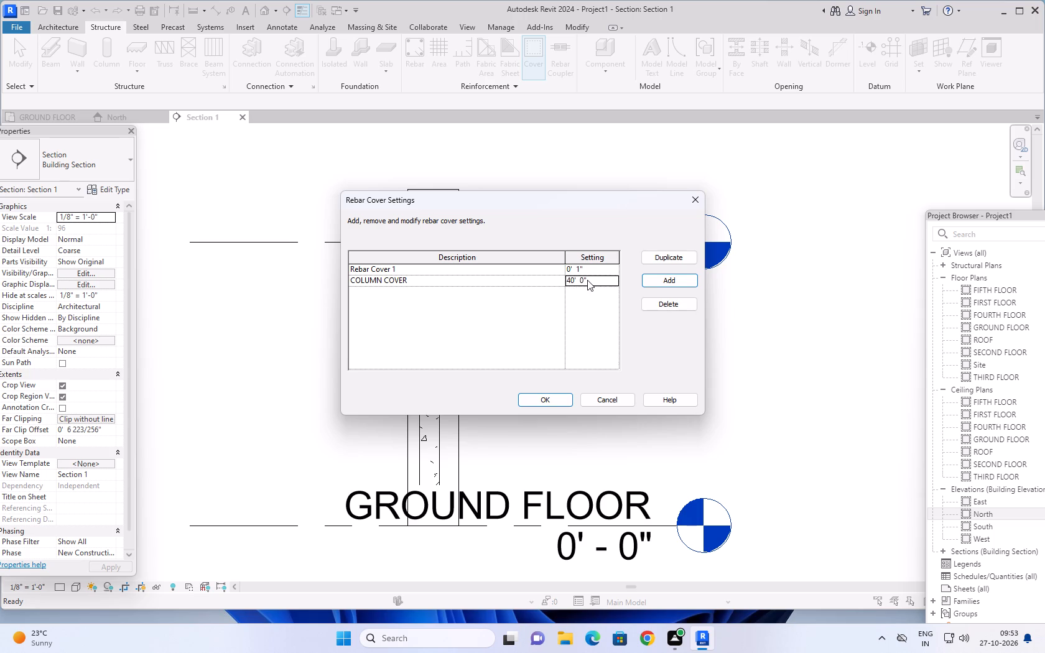
# Set the COLUMN COVER thickness to 0.131234 and accept the rebar cover settings.
pyautogui.click(600, 280)
pyautogui.press('BackSpace')
pyautogui.press('BackSpace')
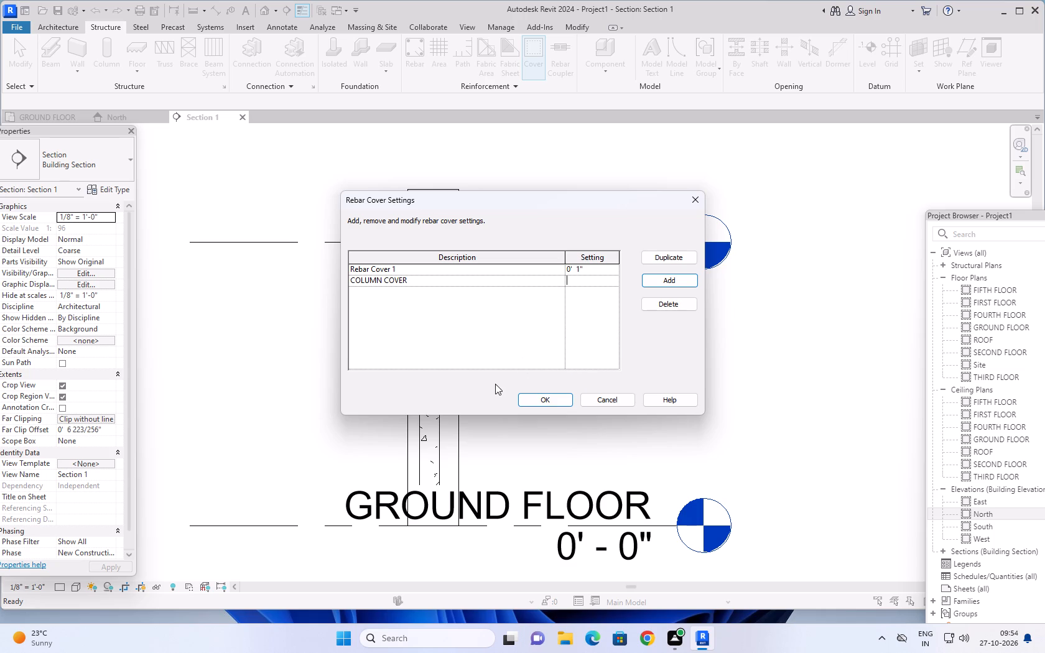
pyautogui.scroll(1, 467, 371)
pyautogui.click(573, 279)
pyautogui.write('0.13')
pyautogui.write('1234')
pyautogui.press('Return')
pyautogui.click(550, 402)
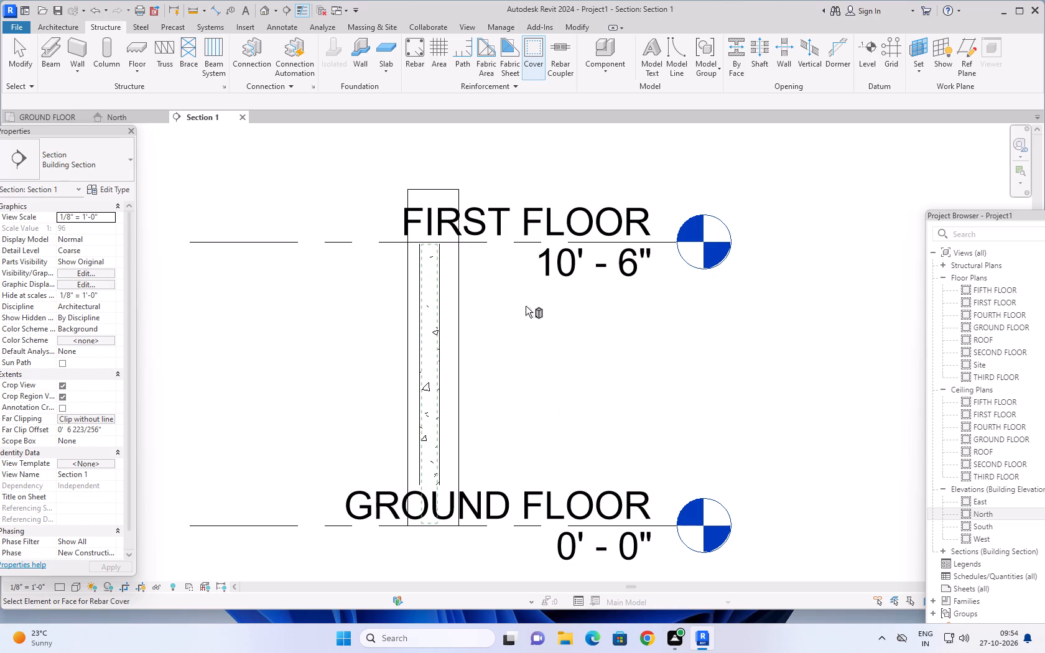
# Pick the column between GROUND FLOOR and FIRST FLOOR with the Cover tool to check its assigned cover type.
pyautogui.click(427, 312)
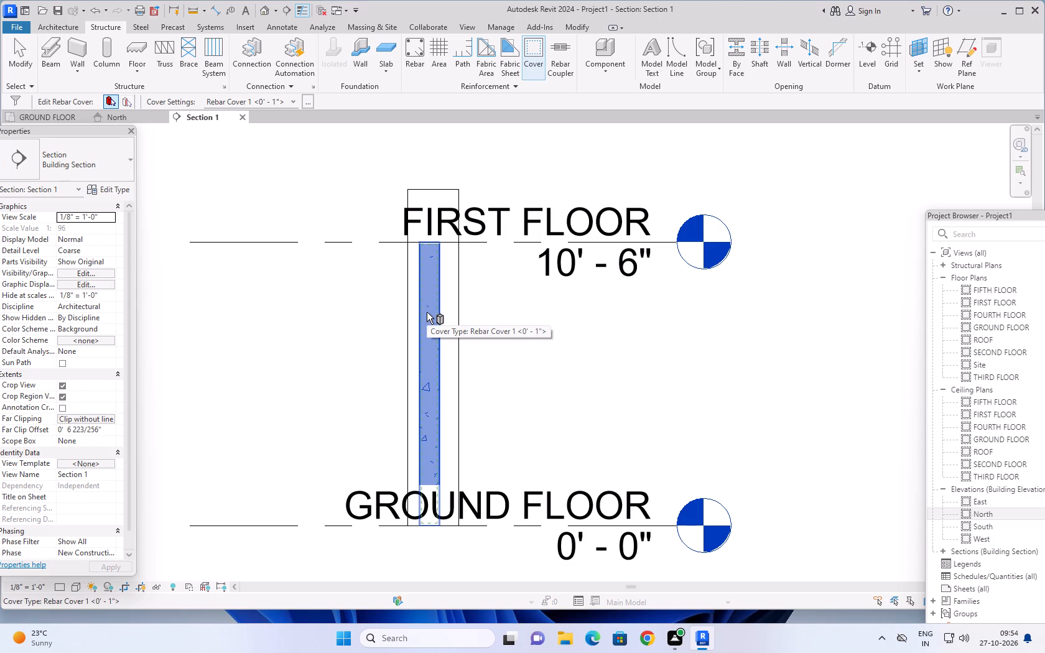
# Start the Rebar command and load all shape families from the US library's Structural Rebar Shapes folder.
pyautogui.click(419, 47)
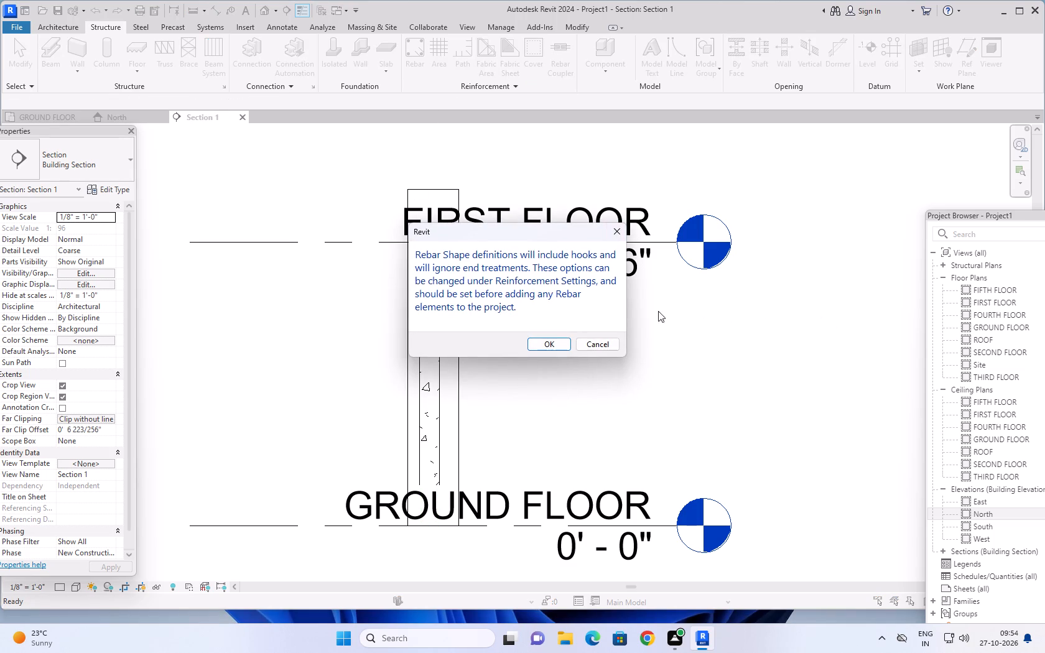
pyautogui.click(549, 344)
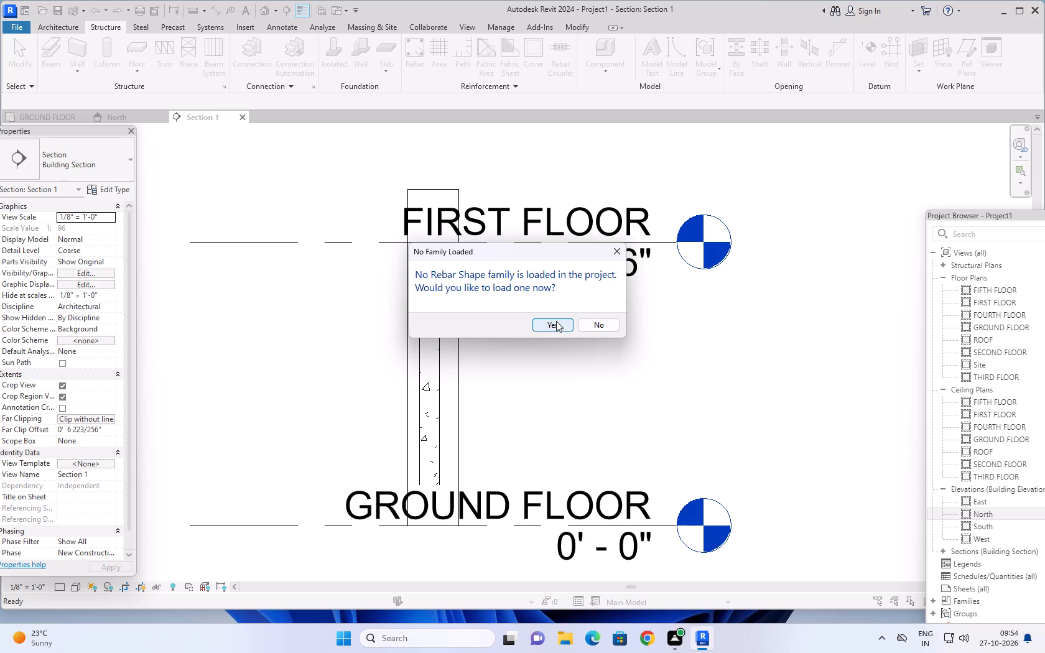
pyautogui.click(555, 324)
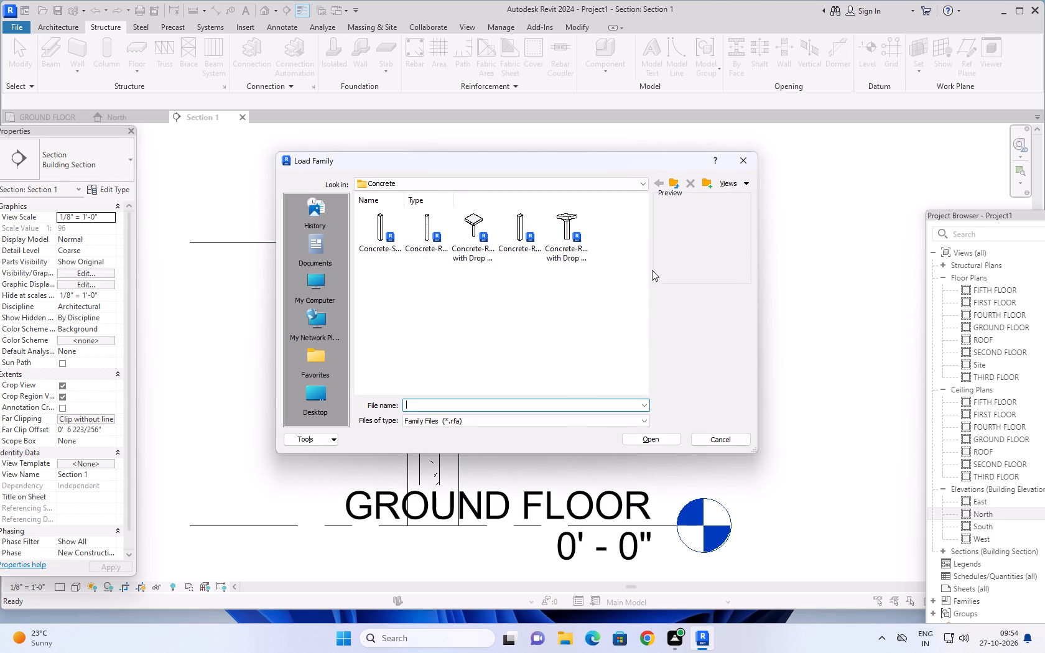
pyautogui.click(676, 182)
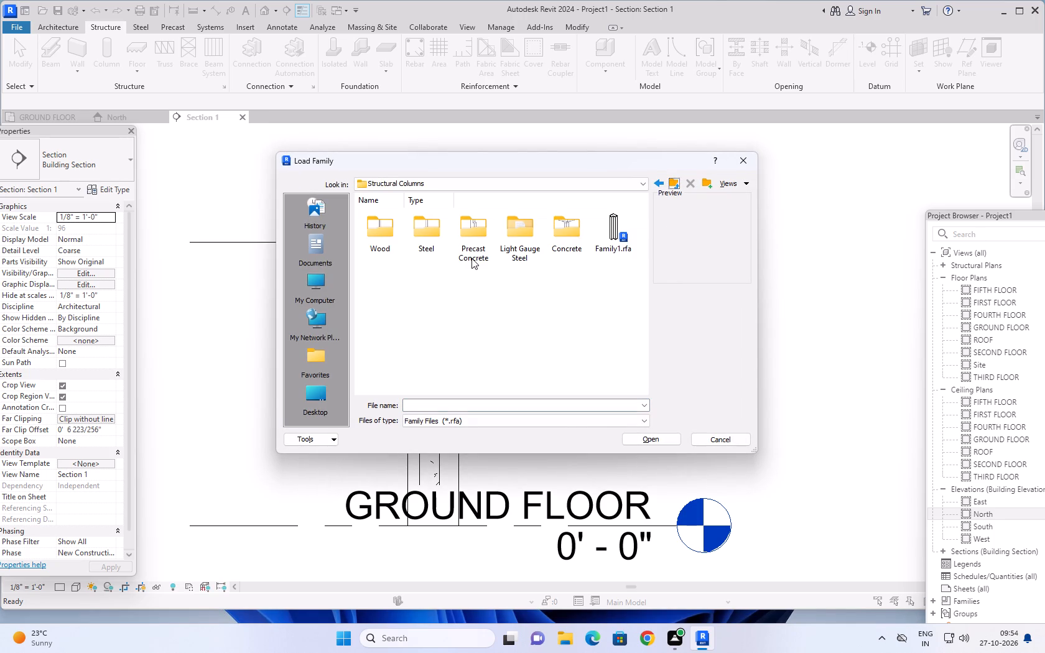
pyautogui.click(677, 182)
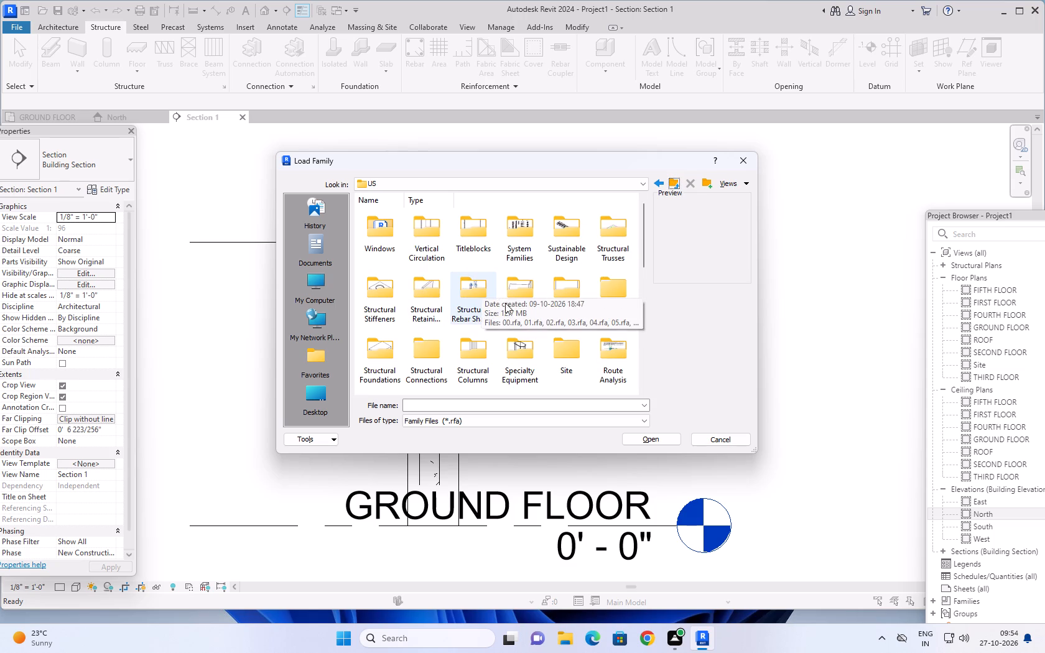
pyautogui.doubleClick(461, 299)
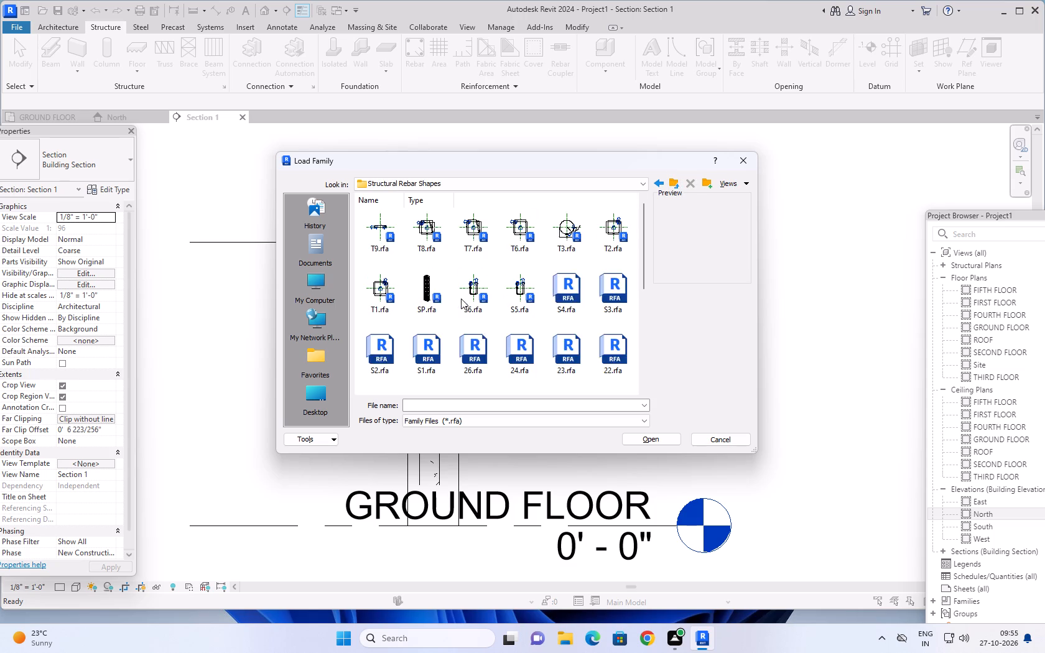
pyautogui.scroll(4, 400, 252)
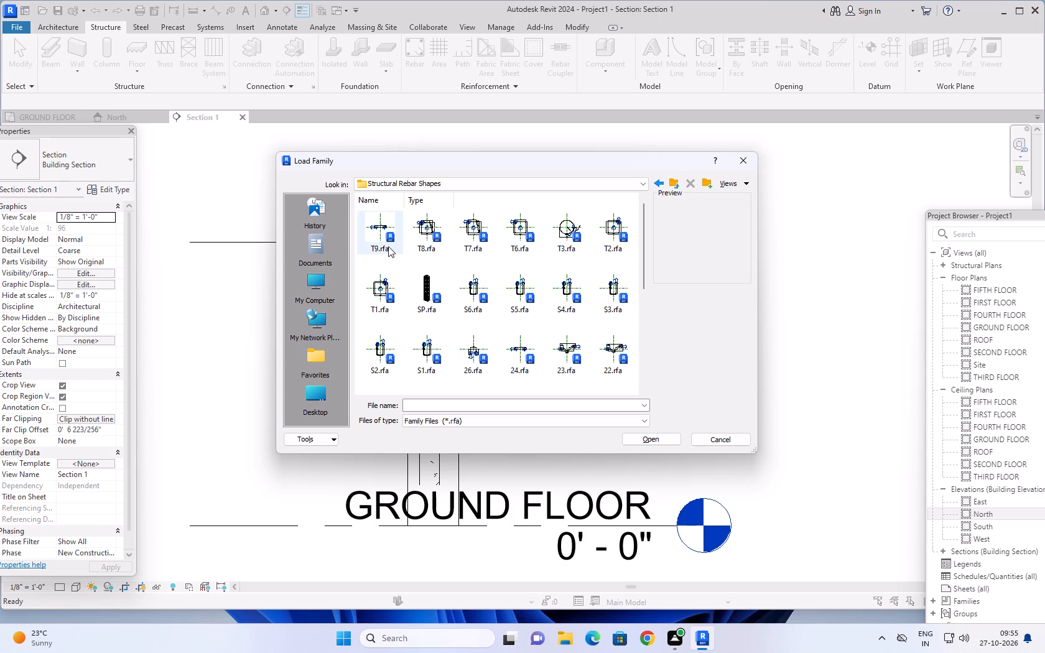
pyautogui.hotkey('ctrl', 'a')
pyautogui.scroll(-4, 407, 264)
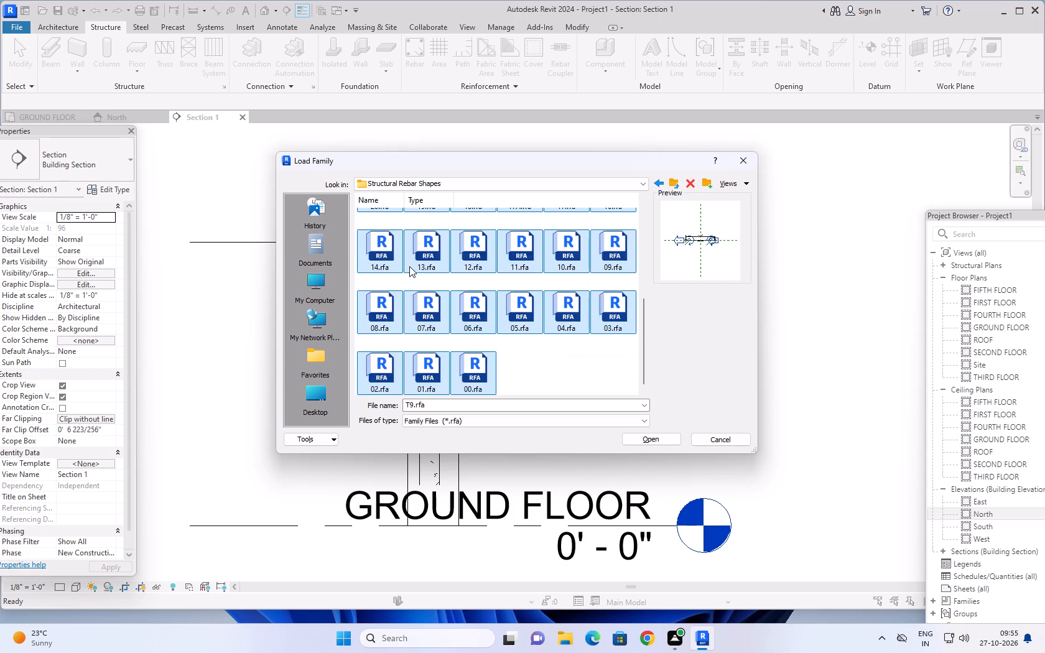
pyautogui.scroll(-9, 409, 266)
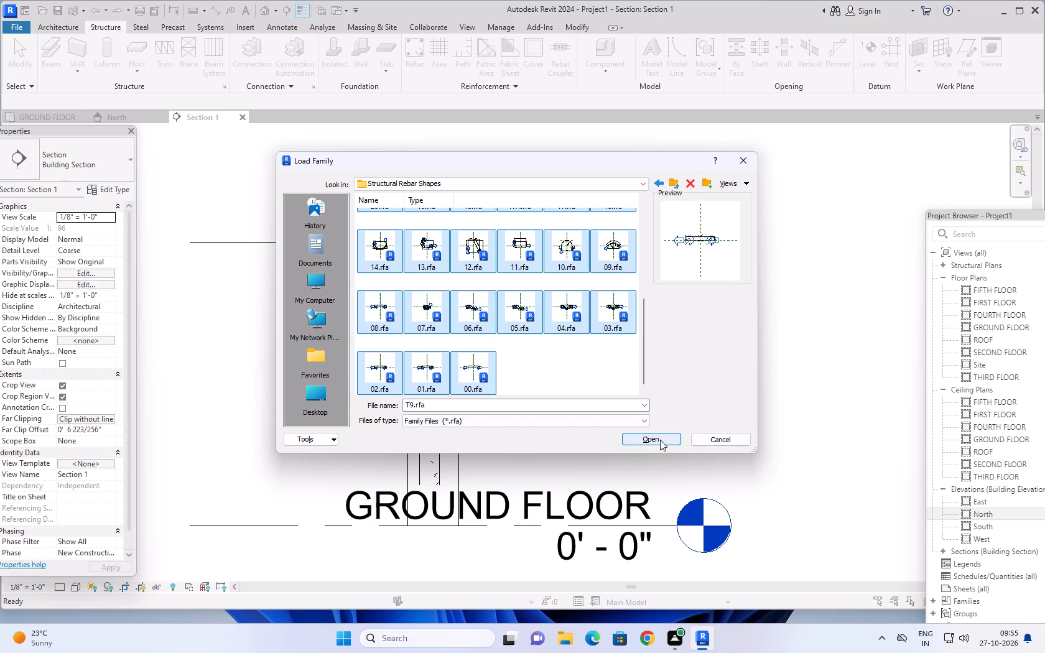
pyautogui.click(659, 439)
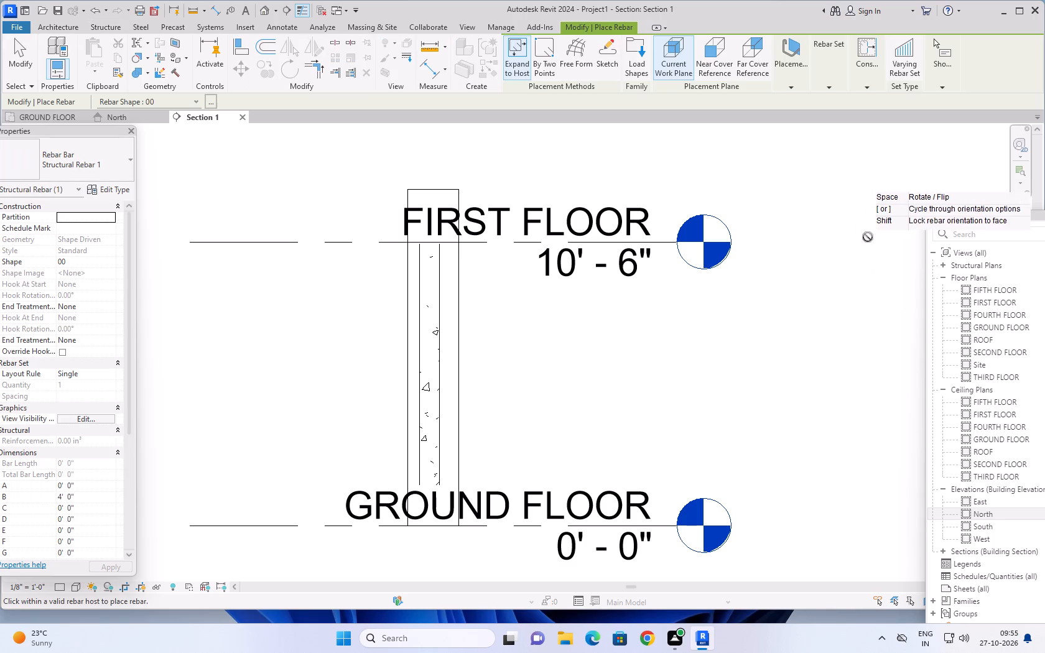
# Show the Rebar Shape Browser and move the Project Browser beside the Properties palette, clear of the shape previews.
pyautogui.moveTo(1000, 213); pyautogui.dragTo(952, 495)
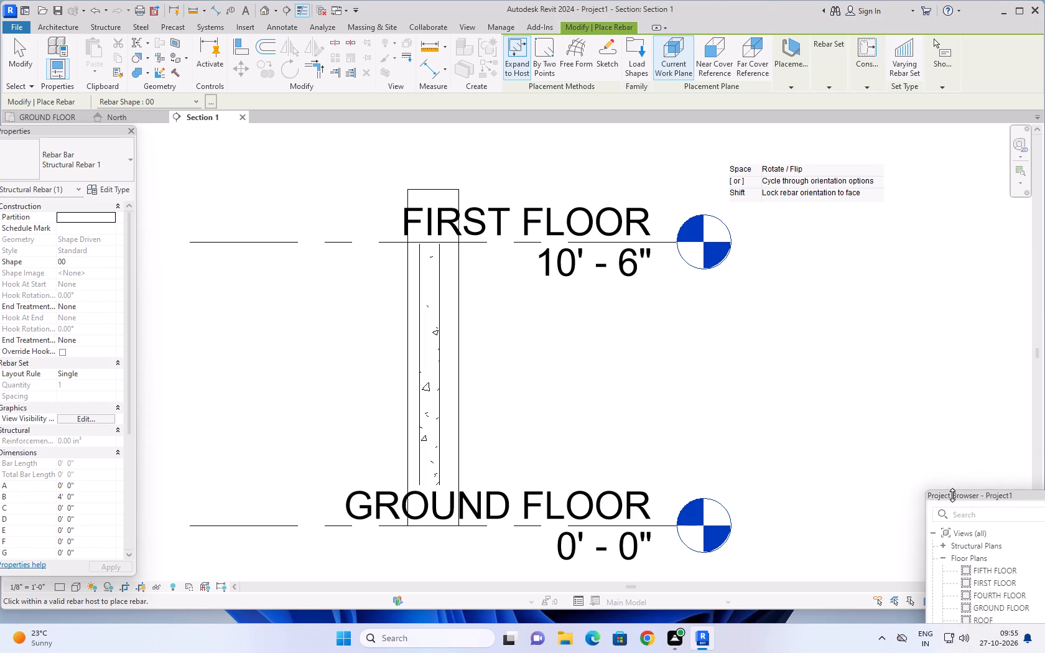
pyautogui.moveTo(952, 495); pyautogui.dragTo(937, 205)
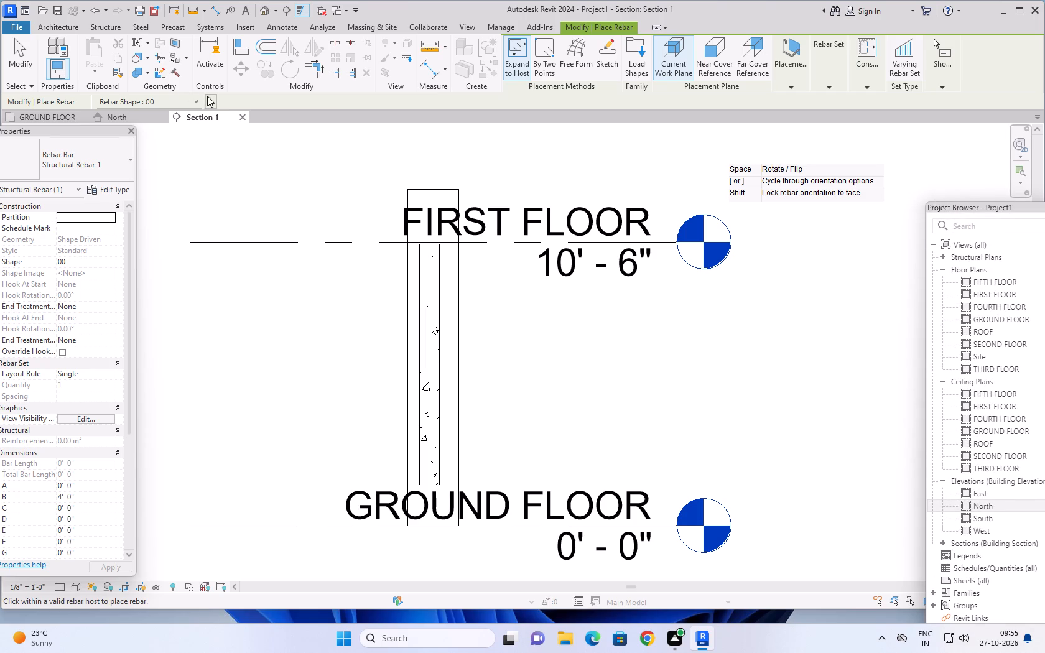
pyautogui.click(213, 101)
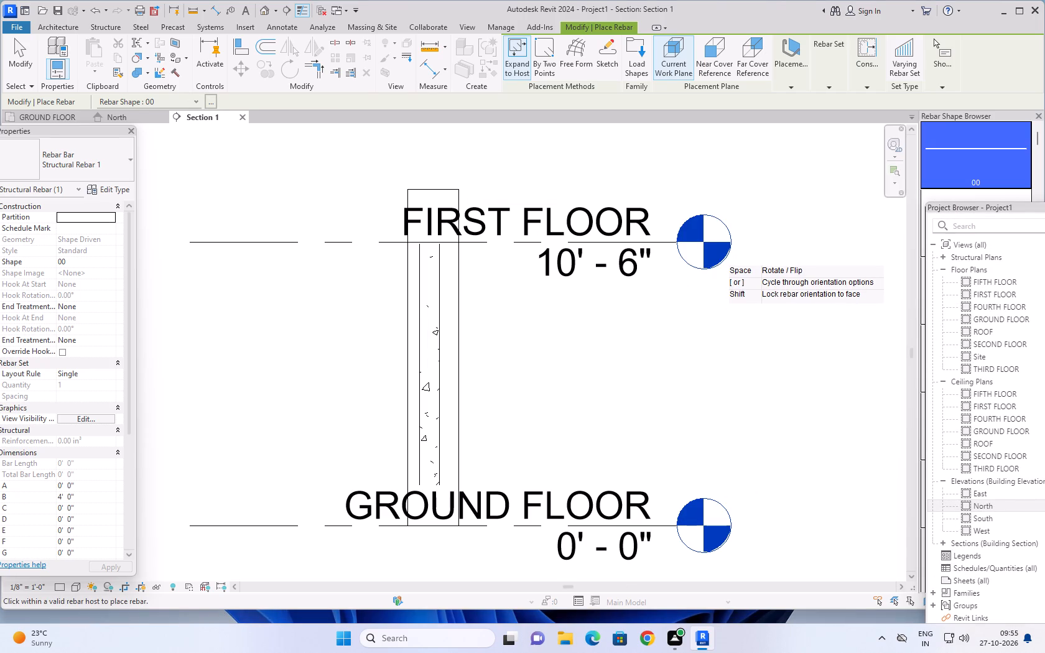
pyautogui.moveTo(1006, 206); pyautogui.dragTo(374, 284)
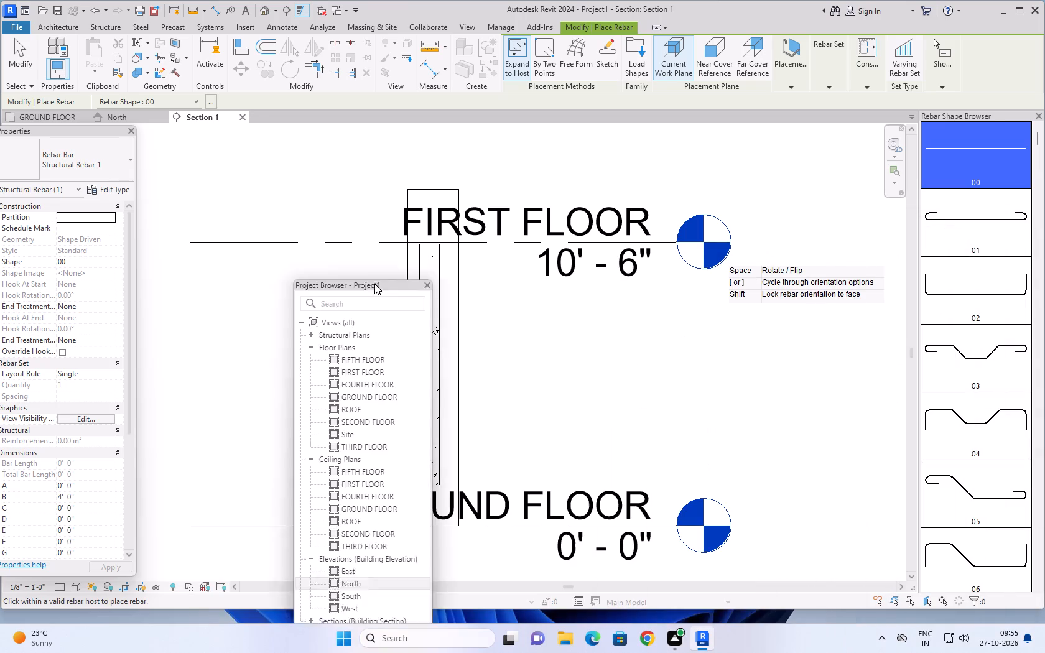
pyautogui.moveTo(374, 284); pyautogui.dragTo(222, 146)
# Review the available rebar shapes in the Rebar Shape Browser, from 00 through the T-series ties.
pyautogui.scroll(-6, 942, 273)
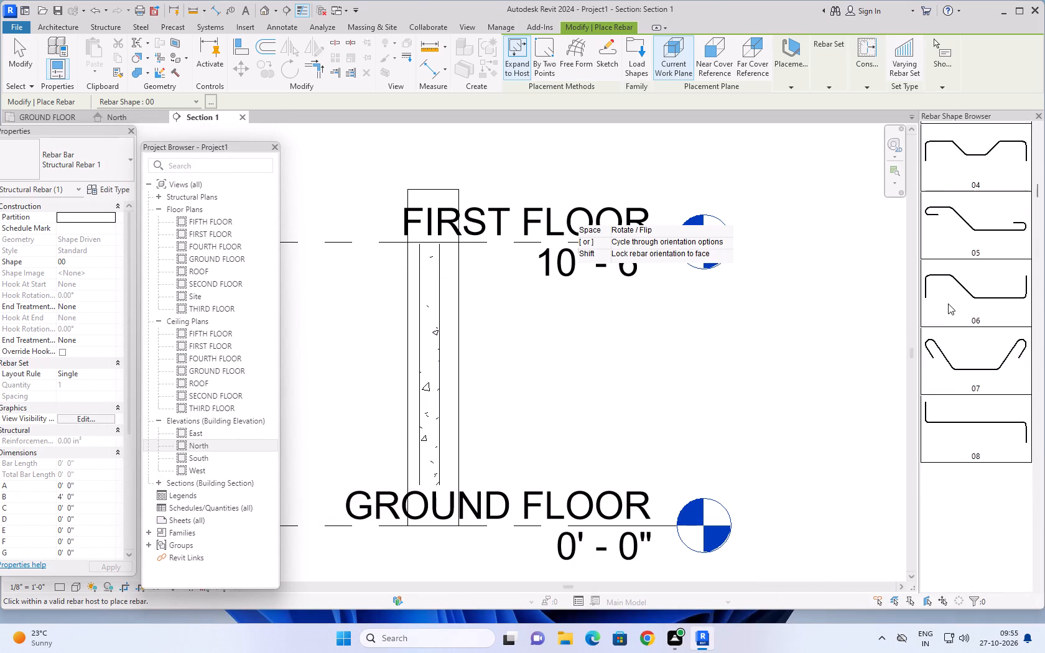
pyautogui.scroll(-15, 948, 303)
pyautogui.scroll(-6, 954, 313)
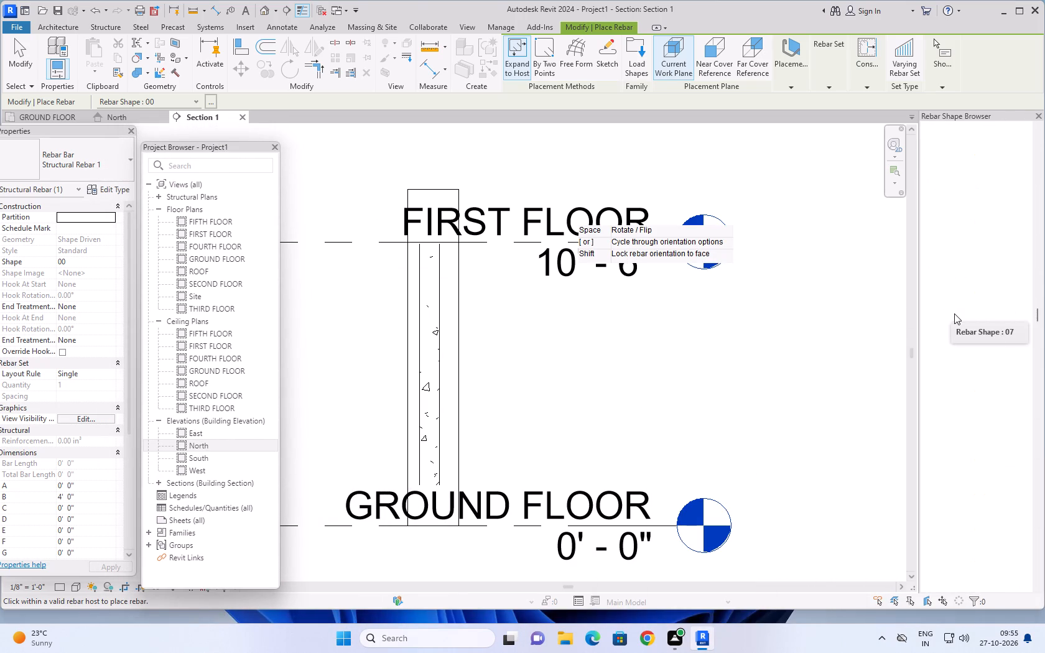
pyautogui.scroll(-13, 954, 313)
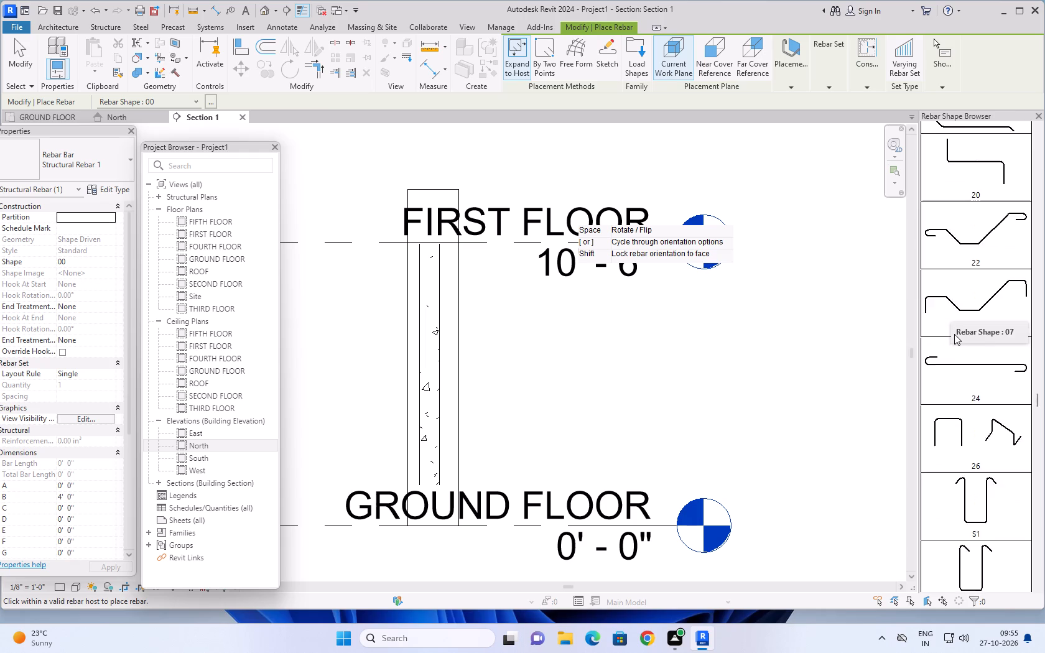
pyautogui.scroll(-20, 954, 334)
pyautogui.scroll(-3, 954, 342)
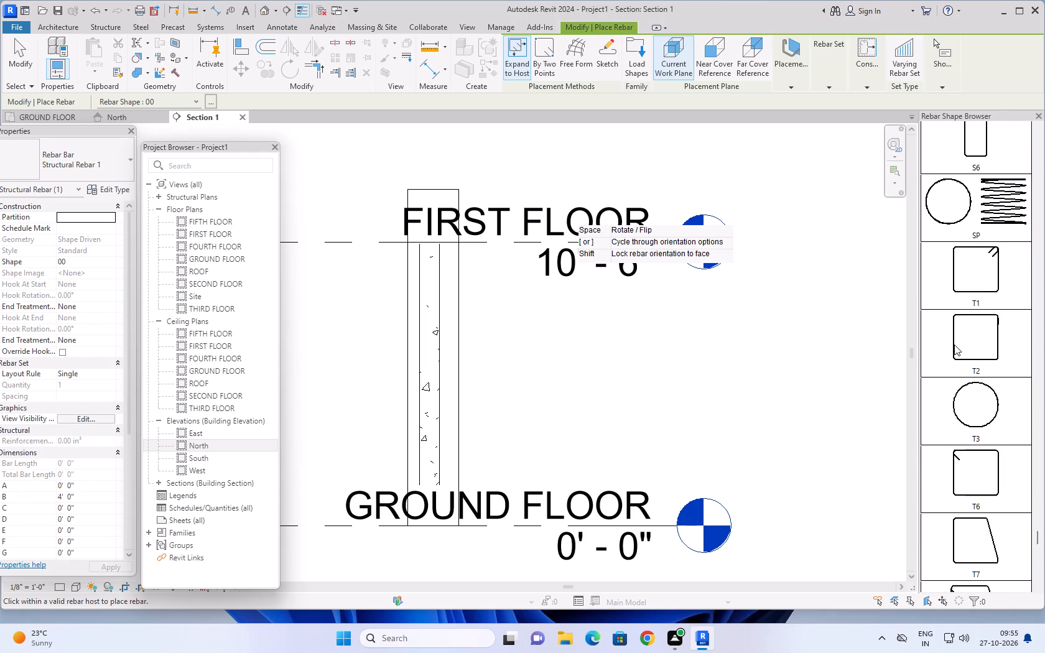
pyautogui.scroll(-13, 954, 345)
pyautogui.scroll(4, 959, 349)
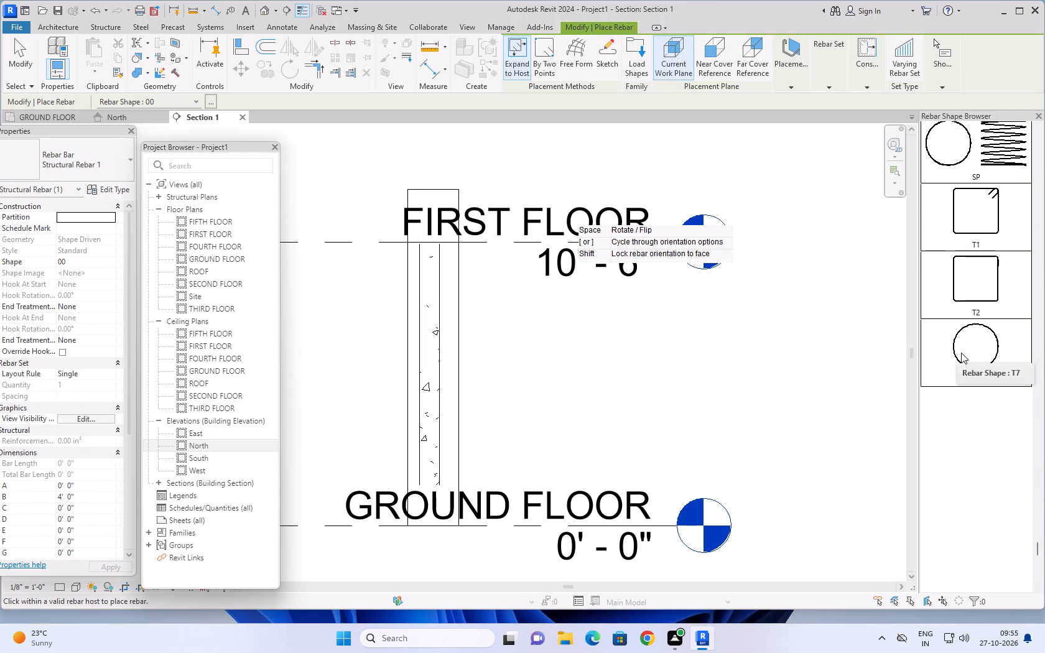
pyautogui.scroll(3, 963, 356)
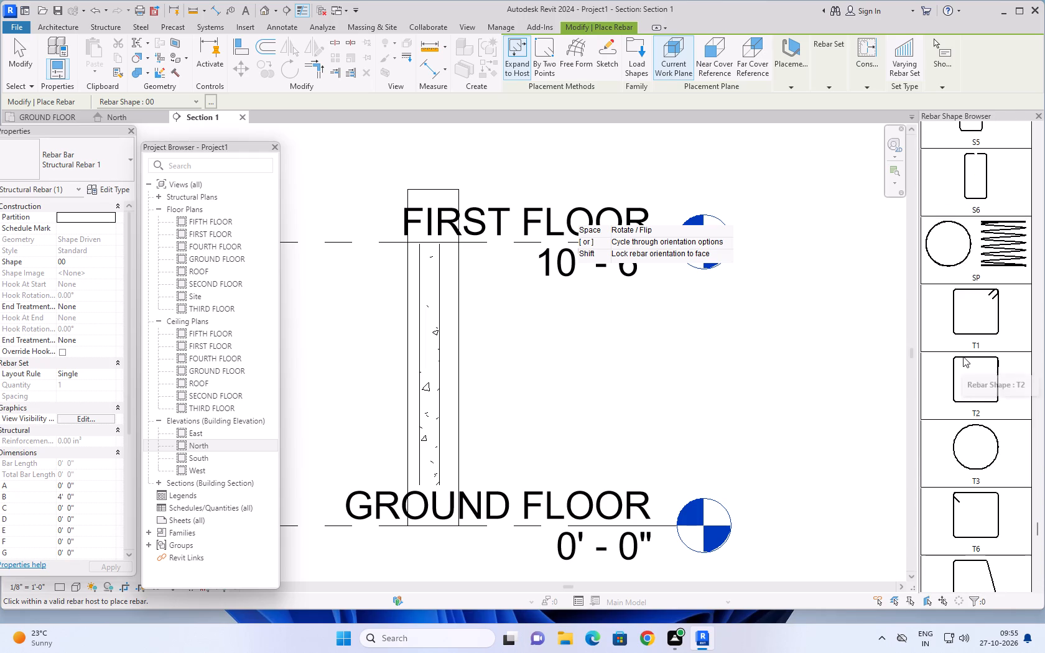
pyautogui.scroll(1, 963, 356)
pyautogui.scroll(20, 963, 356)
pyautogui.scroll(13, 963, 356)
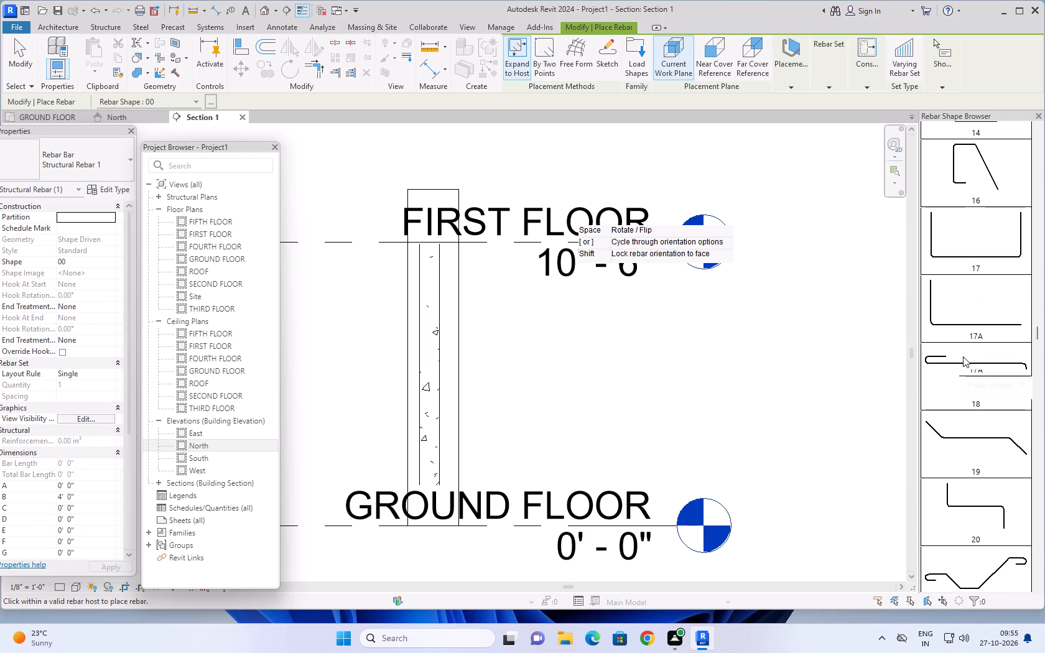
pyautogui.scroll(20, 963, 356)
pyautogui.scroll(14, 963, 356)
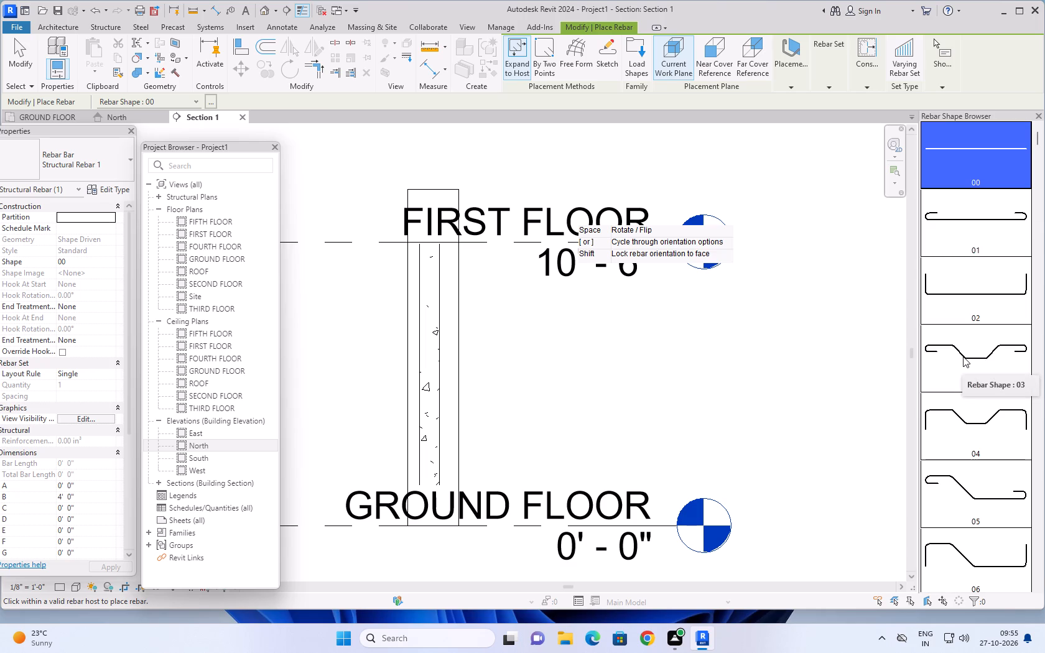
# Choose closed tie shape T1 in the Rebar Shape Browser as the rebar for the column.
pyautogui.scroll(-12, 963, 356)
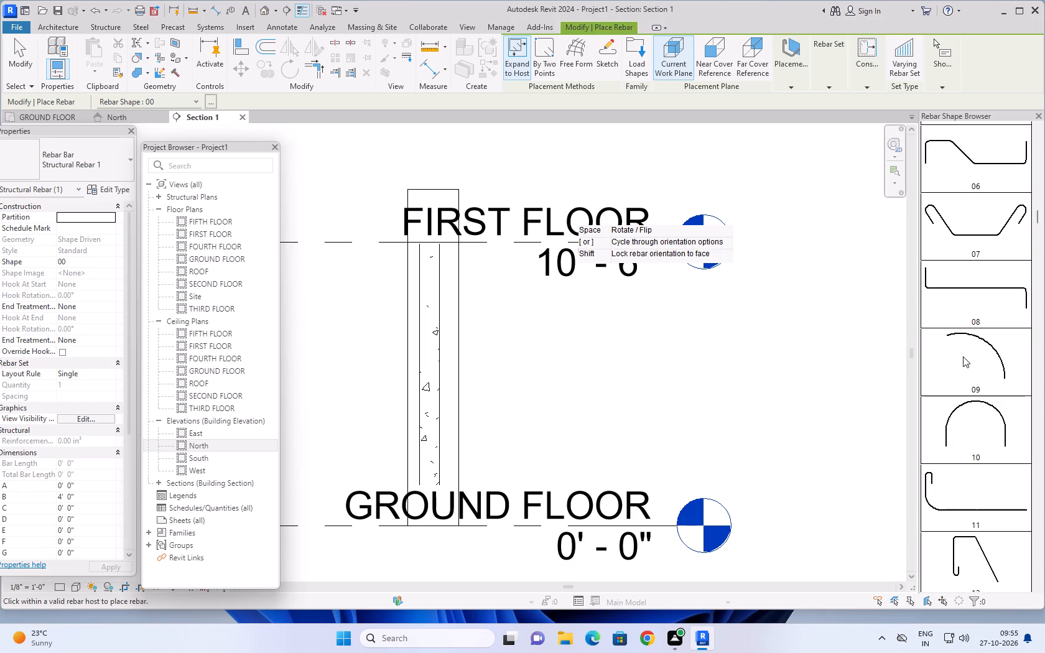
pyautogui.scroll(-20, 963, 356)
pyautogui.scroll(-10, 963, 356)
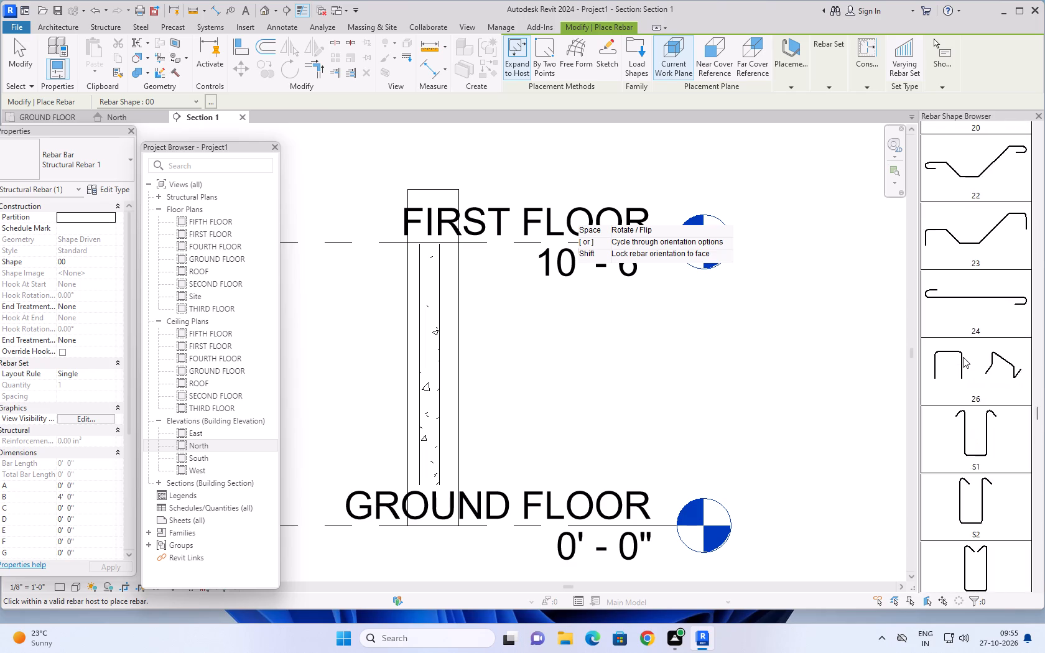
pyautogui.scroll(-20, 963, 357)
pyautogui.scroll(-7, 963, 357)
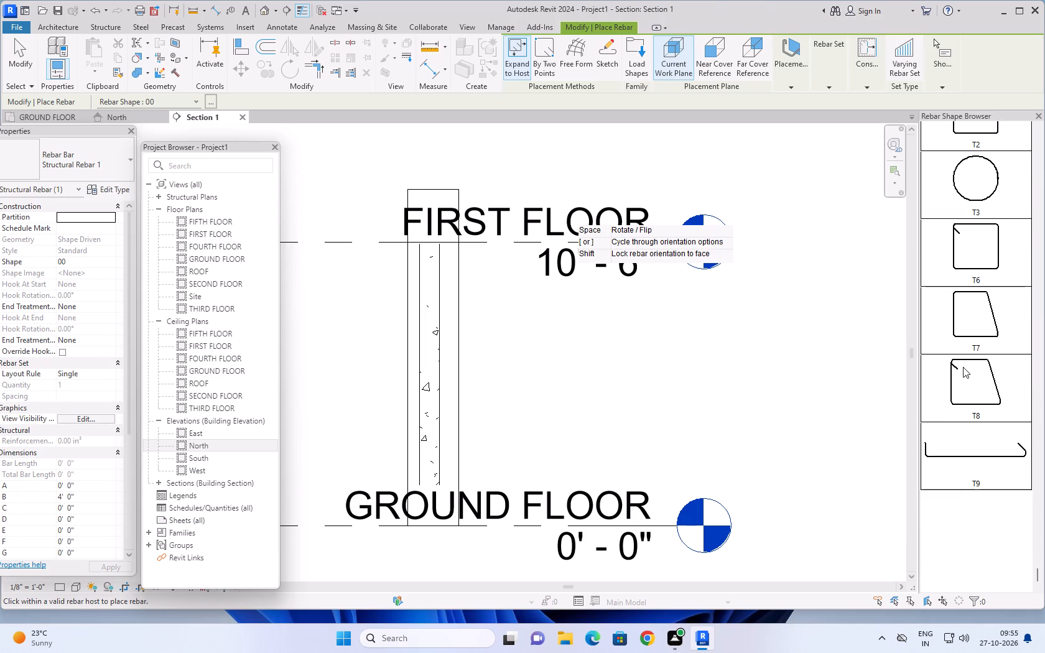
pyautogui.scroll(-7, 963, 371)
pyautogui.scroll(1, 963, 371)
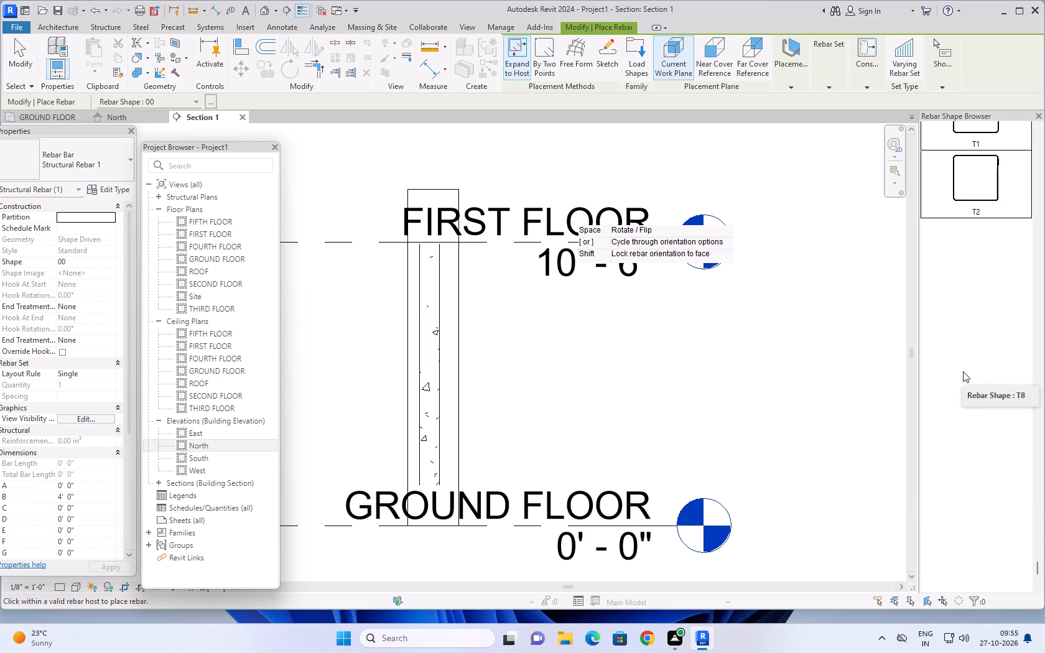
pyautogui.scroll(2, 965, 373)
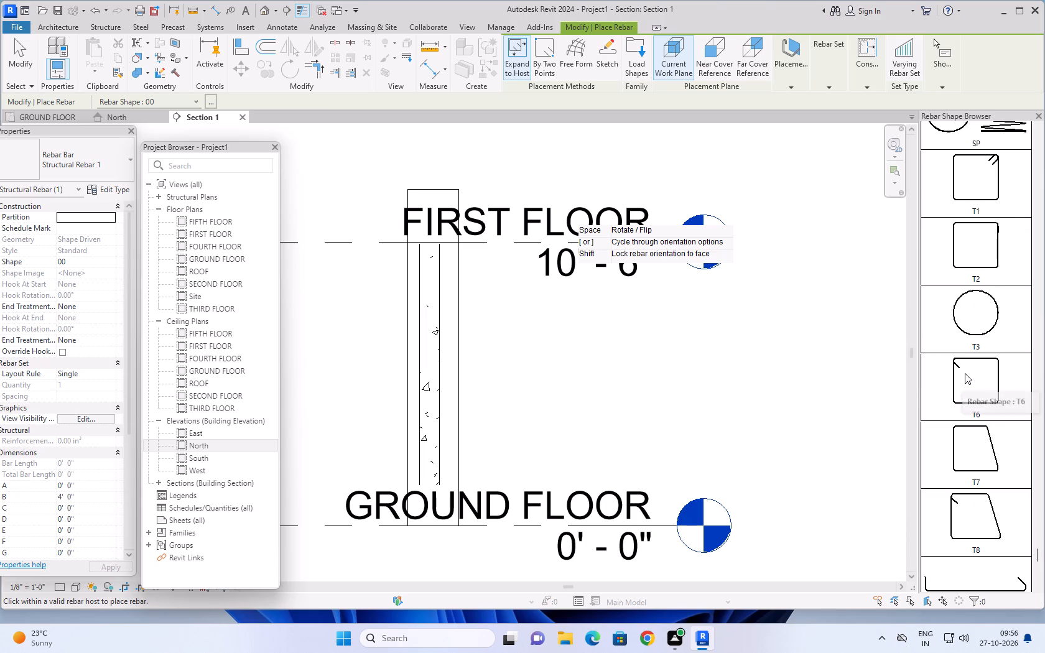
pyautogui.scroll(1, 965, 373)
pyautogui.click(991, 223)
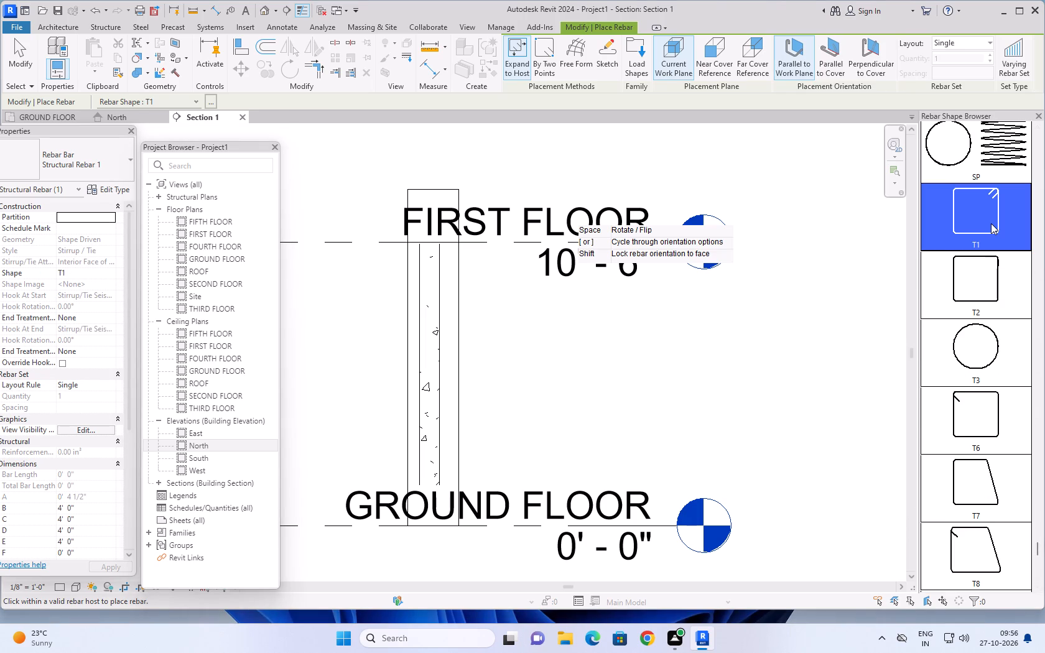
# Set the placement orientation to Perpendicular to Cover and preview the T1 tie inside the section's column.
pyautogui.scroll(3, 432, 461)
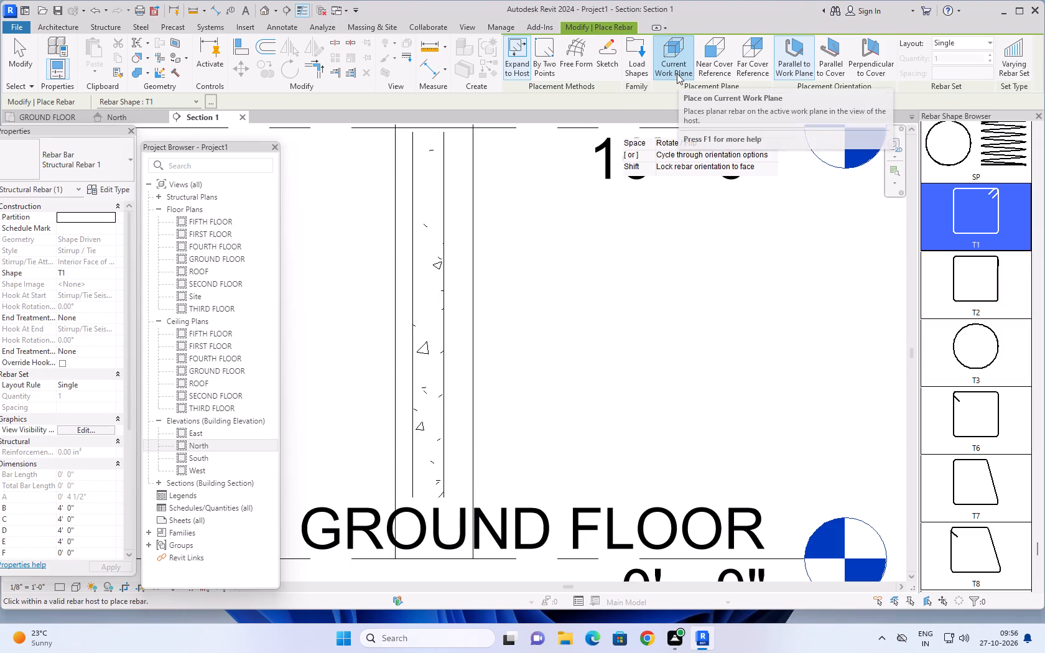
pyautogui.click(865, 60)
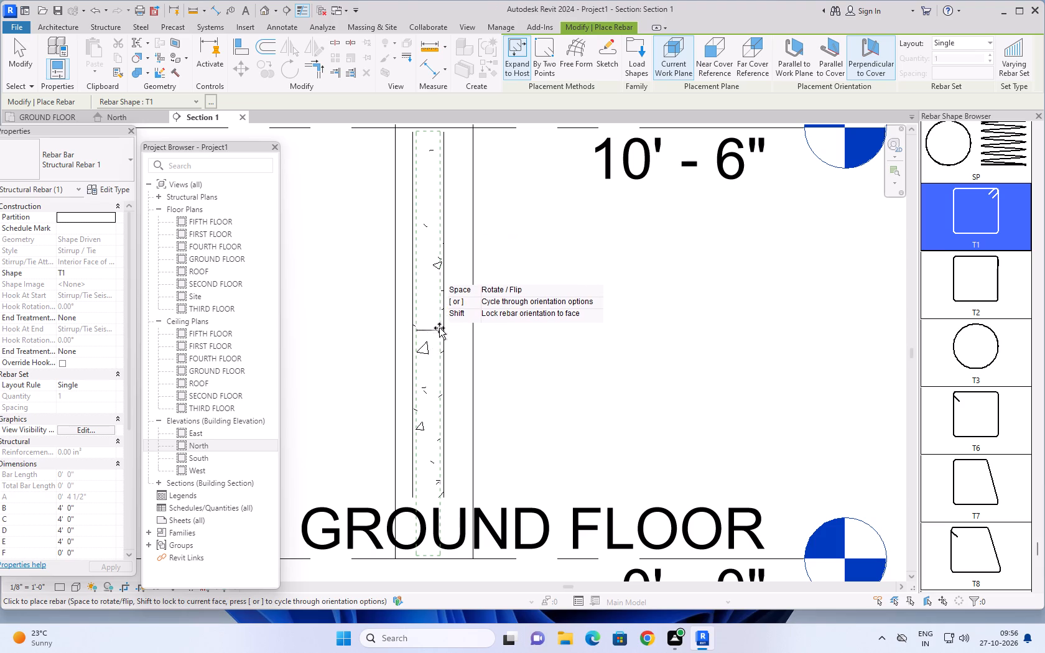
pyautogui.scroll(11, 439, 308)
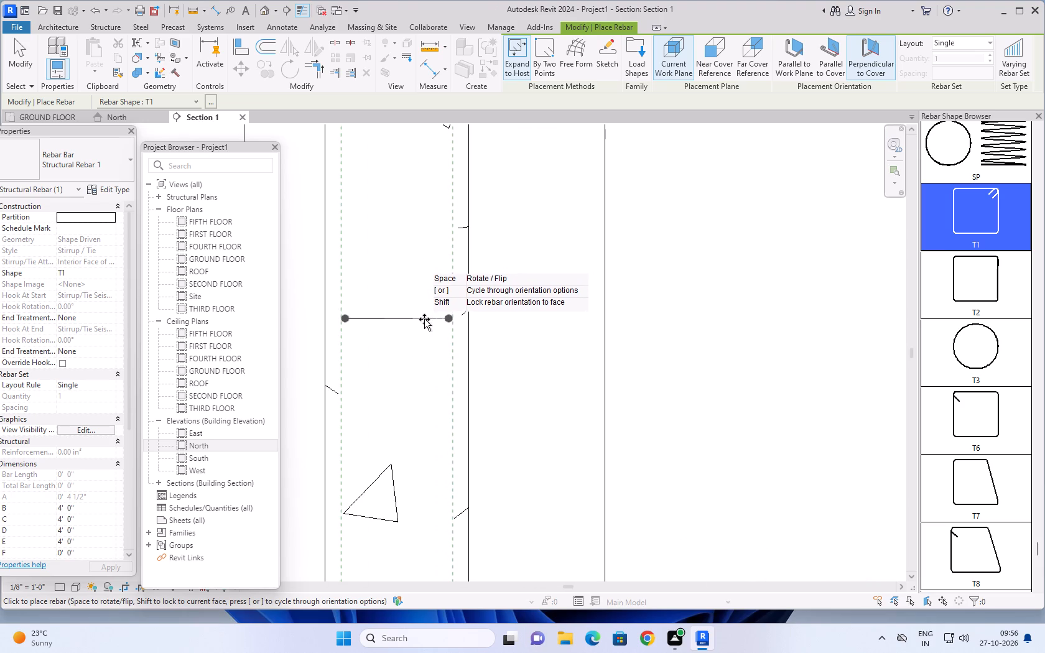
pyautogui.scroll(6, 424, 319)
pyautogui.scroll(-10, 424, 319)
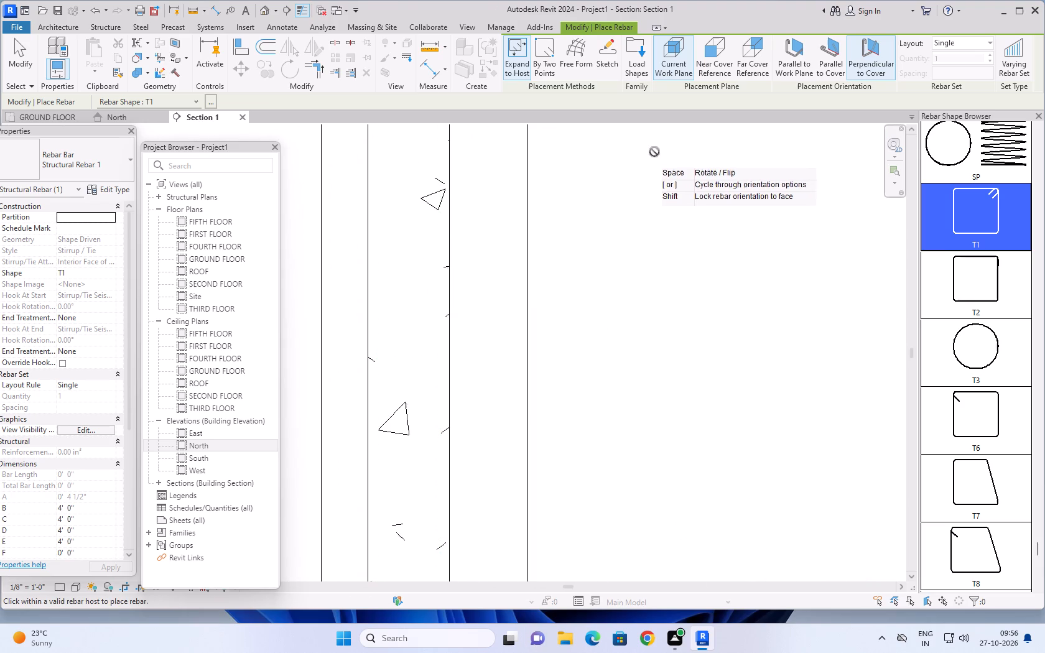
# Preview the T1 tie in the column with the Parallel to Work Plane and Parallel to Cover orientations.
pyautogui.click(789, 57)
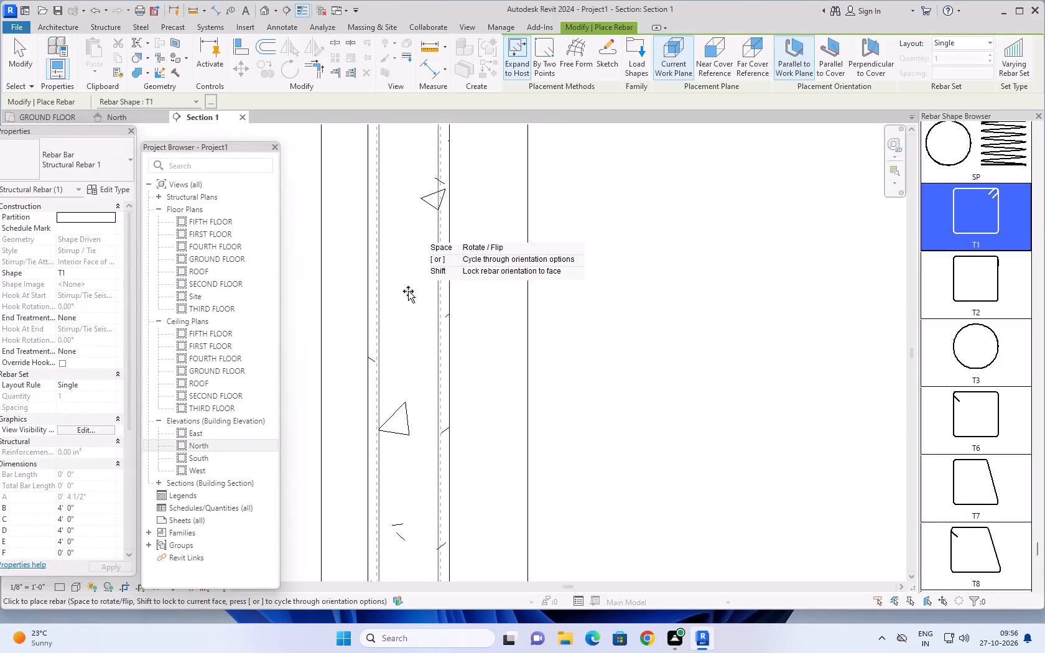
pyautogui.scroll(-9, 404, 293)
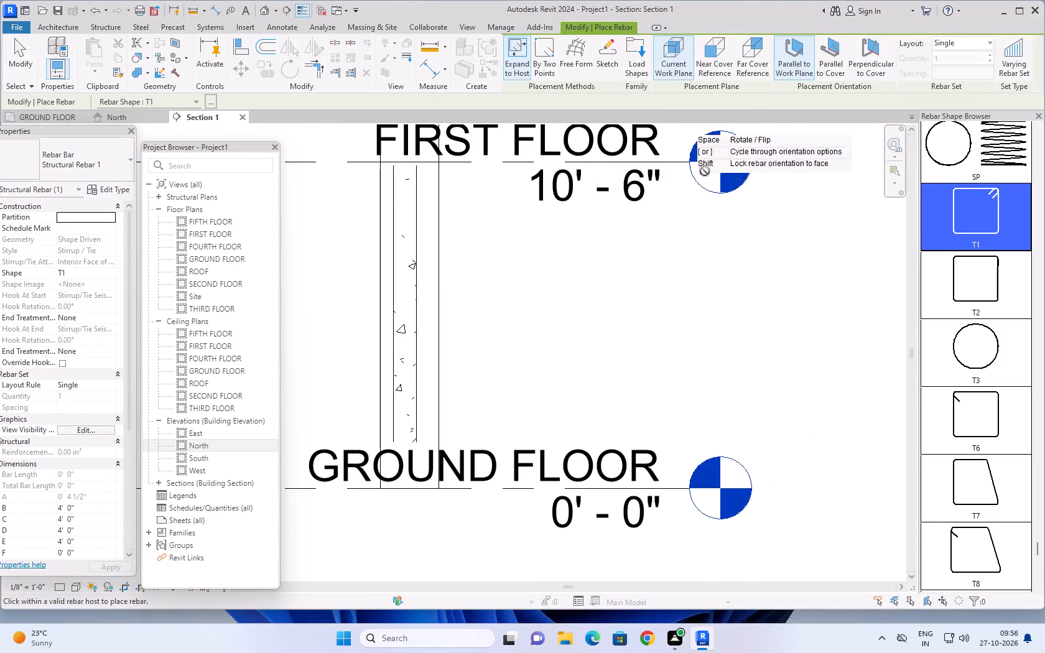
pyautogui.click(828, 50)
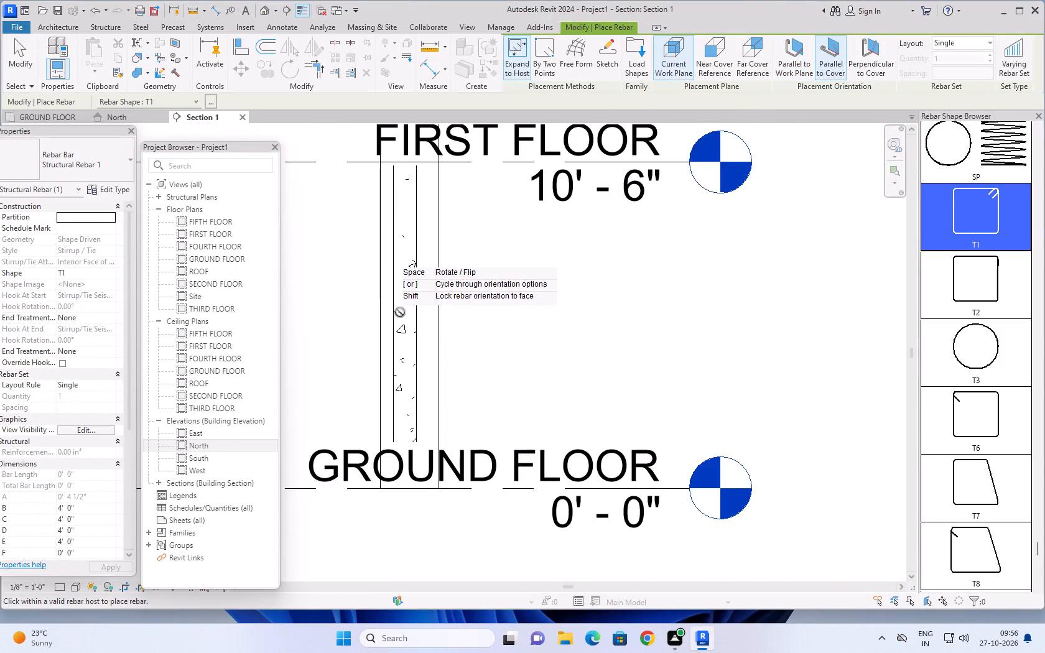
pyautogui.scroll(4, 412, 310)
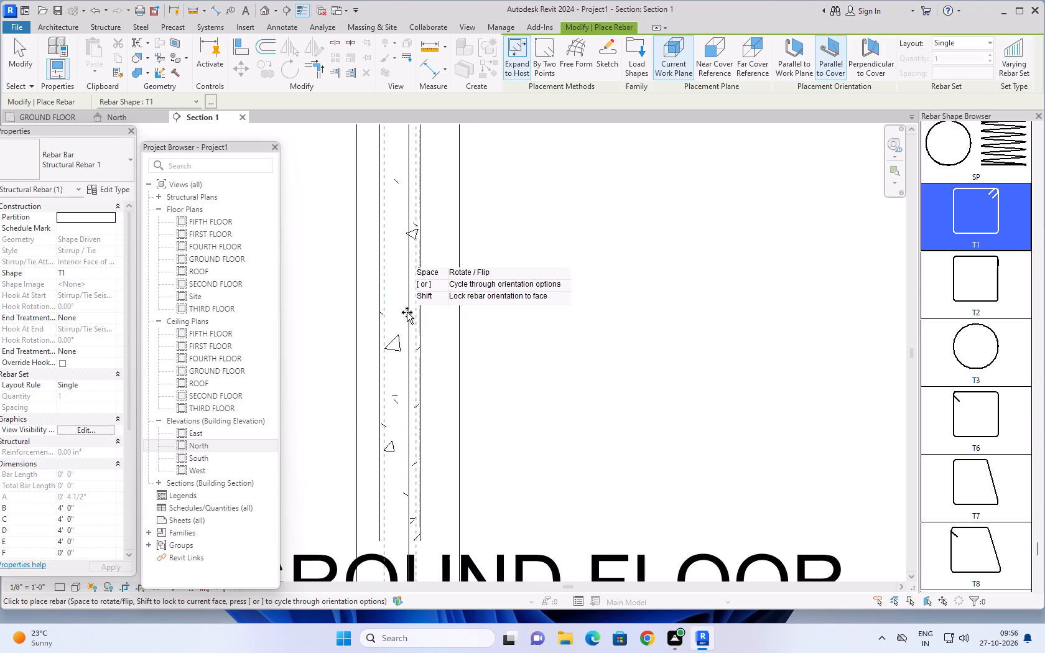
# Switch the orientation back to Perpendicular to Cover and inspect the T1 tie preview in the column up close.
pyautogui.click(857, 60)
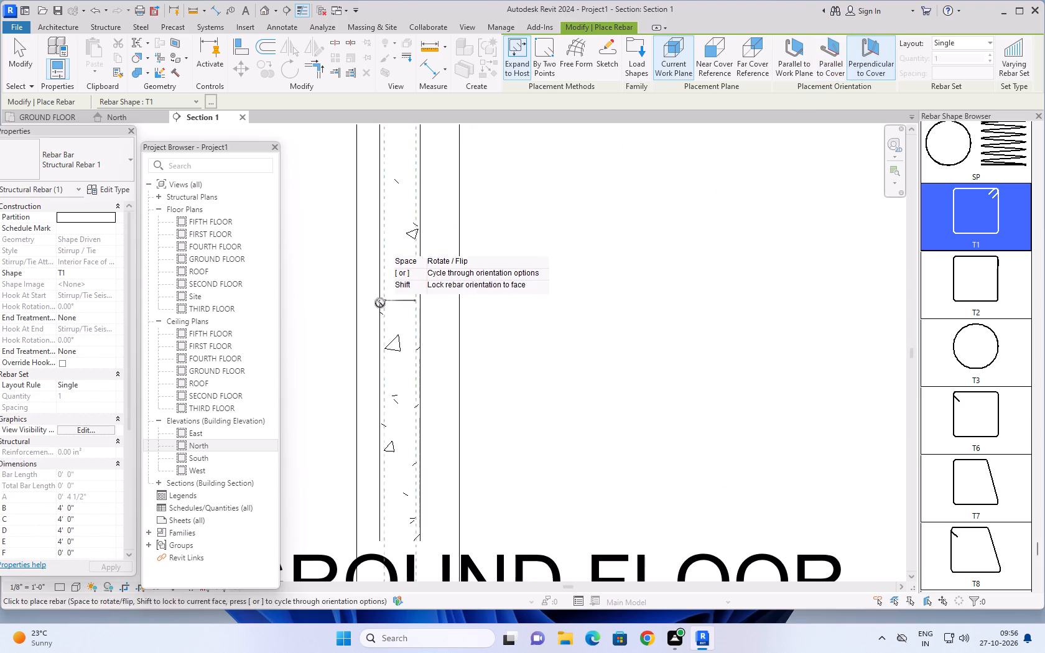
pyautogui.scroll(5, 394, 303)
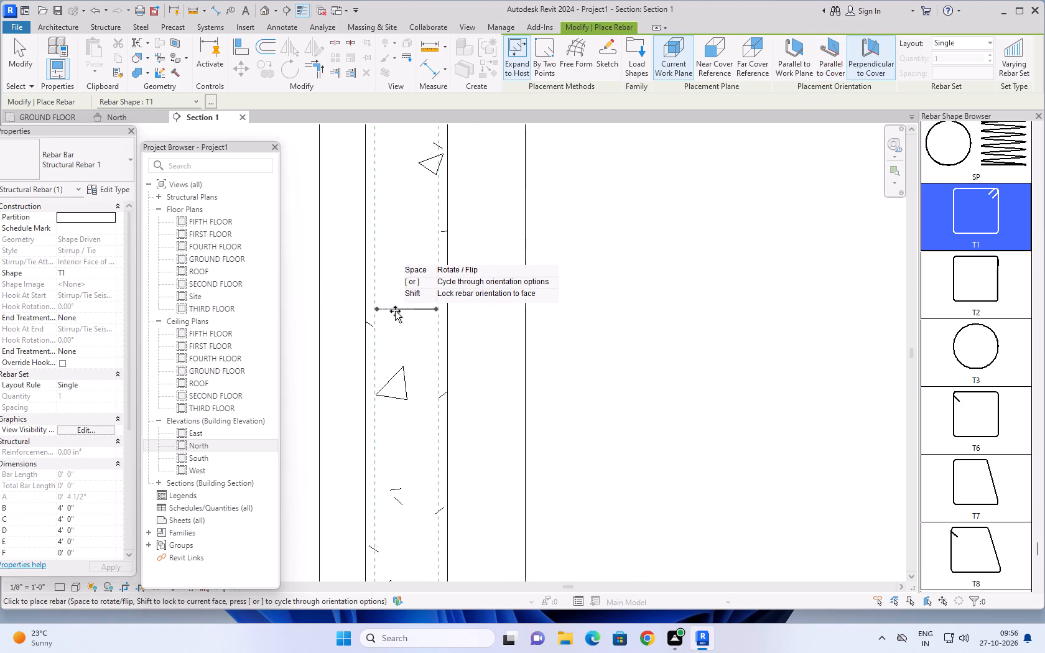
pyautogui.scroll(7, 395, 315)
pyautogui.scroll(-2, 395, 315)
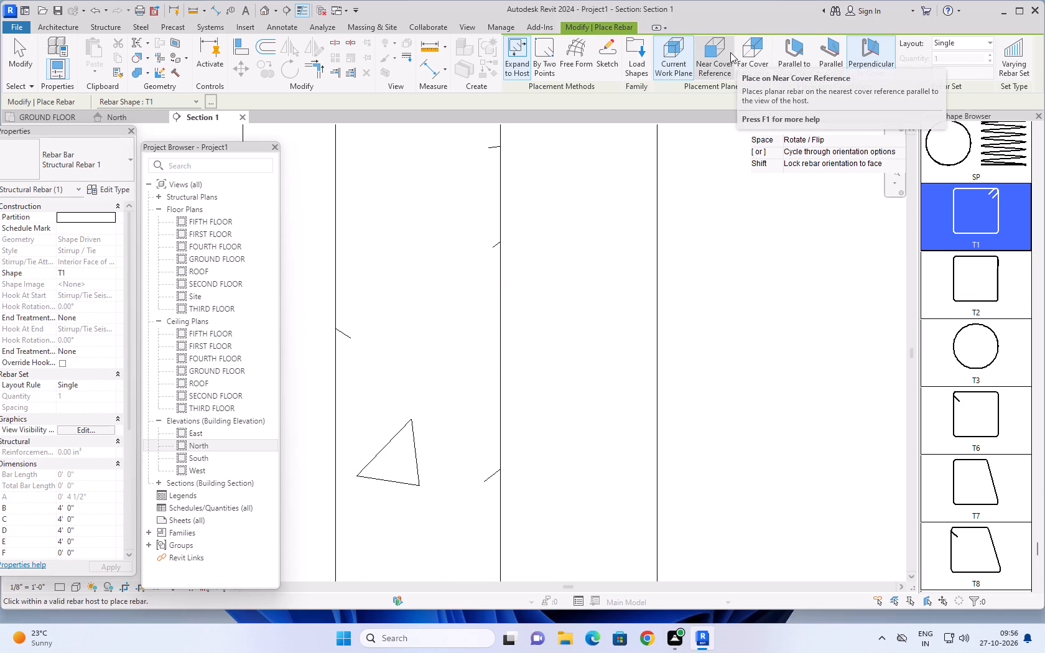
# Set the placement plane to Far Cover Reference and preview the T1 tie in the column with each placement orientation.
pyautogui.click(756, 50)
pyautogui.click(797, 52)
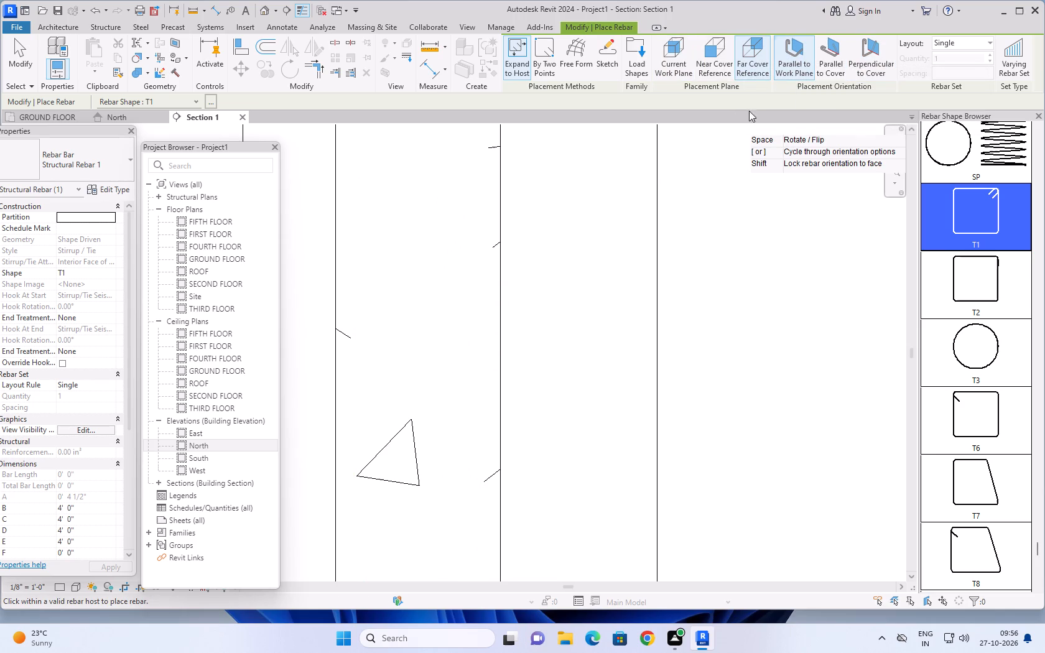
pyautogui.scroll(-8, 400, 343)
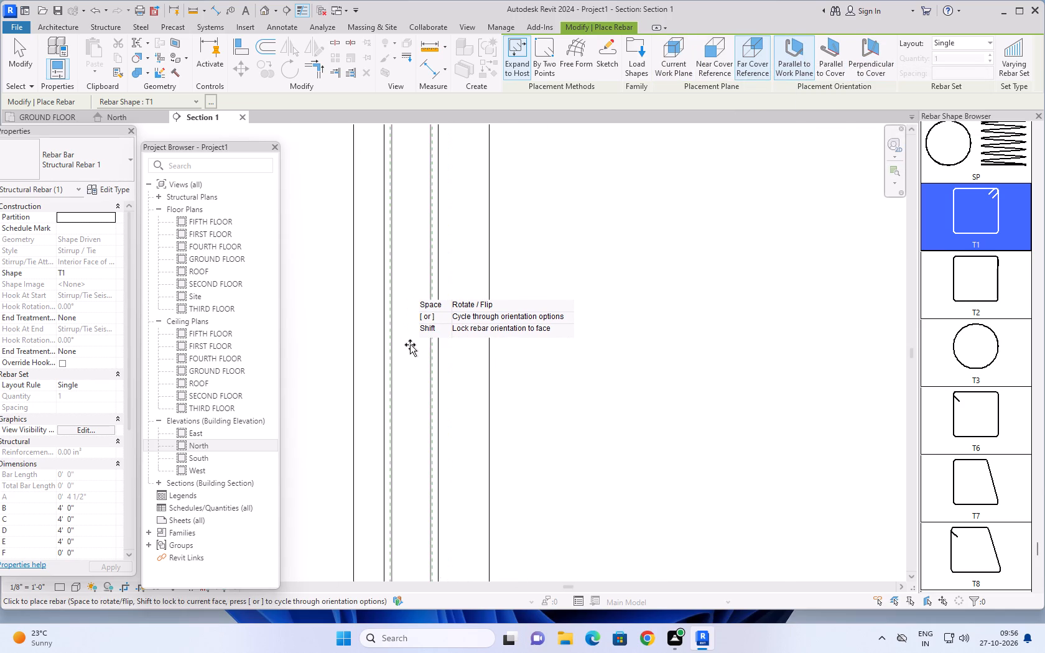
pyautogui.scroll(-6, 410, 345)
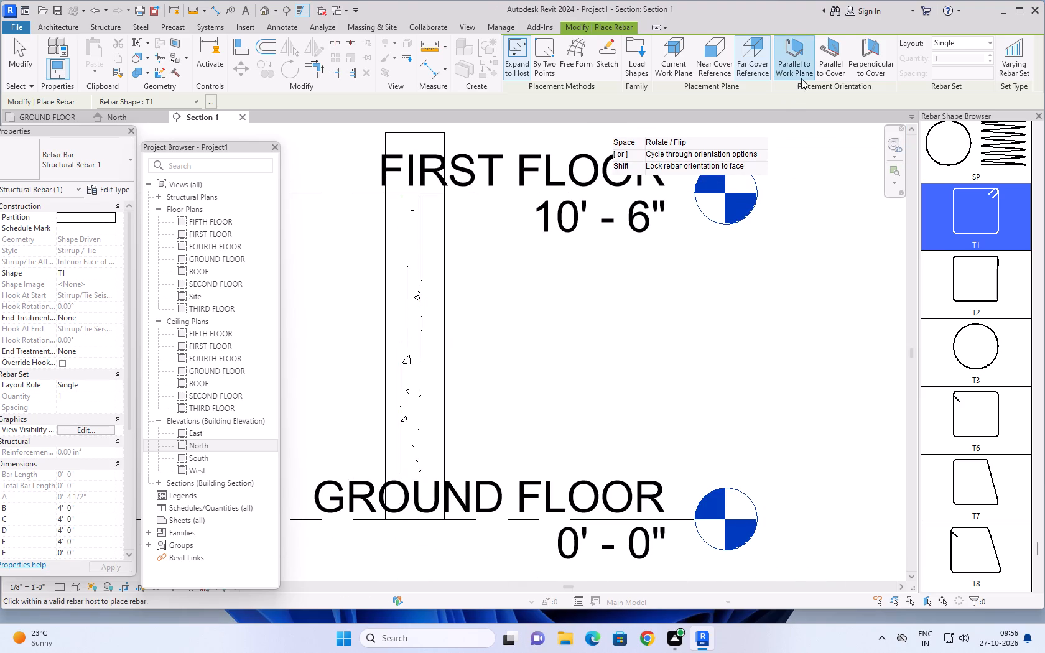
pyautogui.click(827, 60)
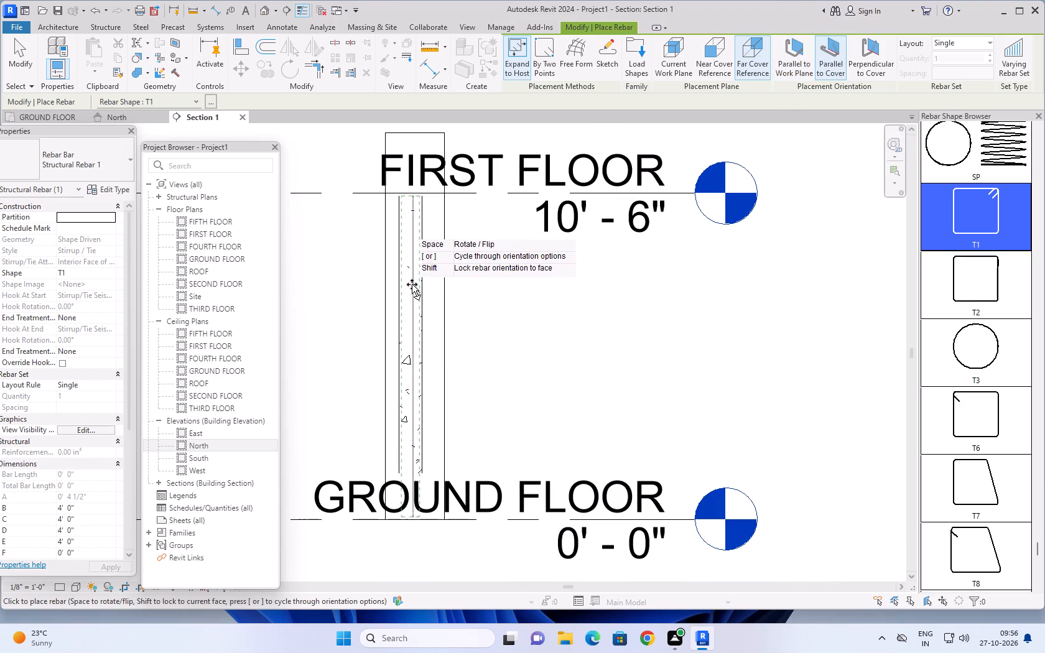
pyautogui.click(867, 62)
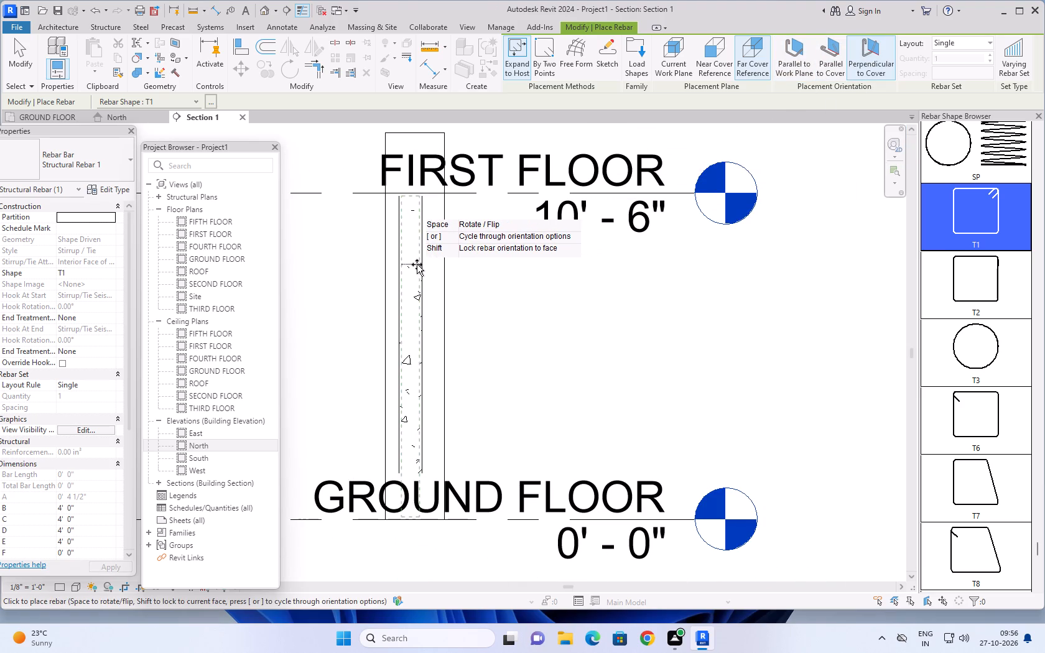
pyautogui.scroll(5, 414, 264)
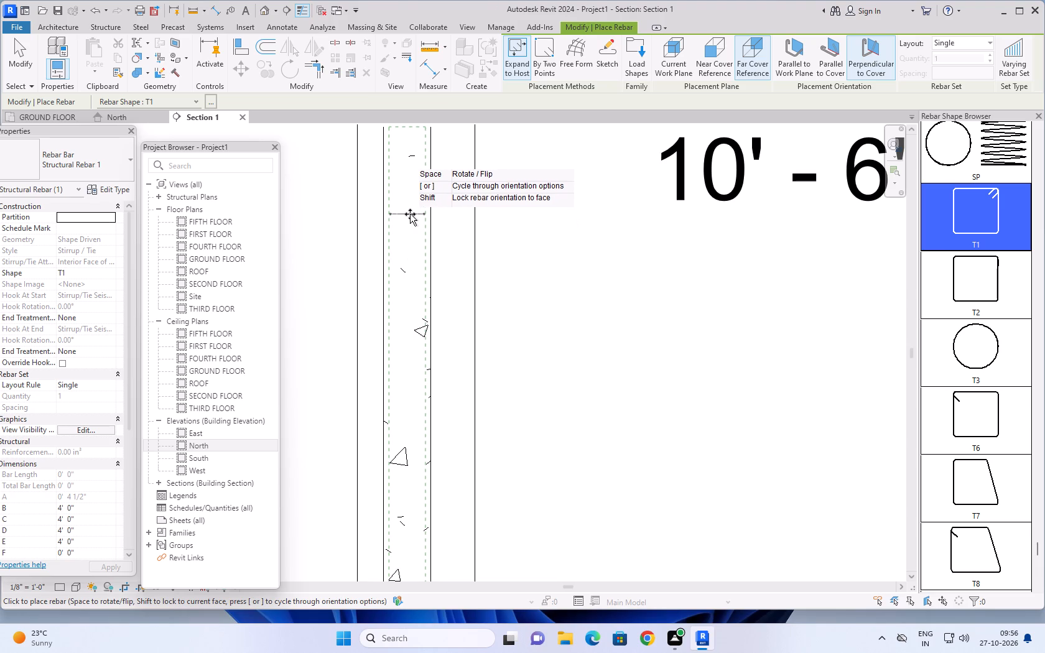
# Set the T1 tie's placement plane to Current Work Plane and its orientation to Parallel to Work Plane.
pyautogui.click(666, 64)
pyautogui.scroll(1, 776, 82)
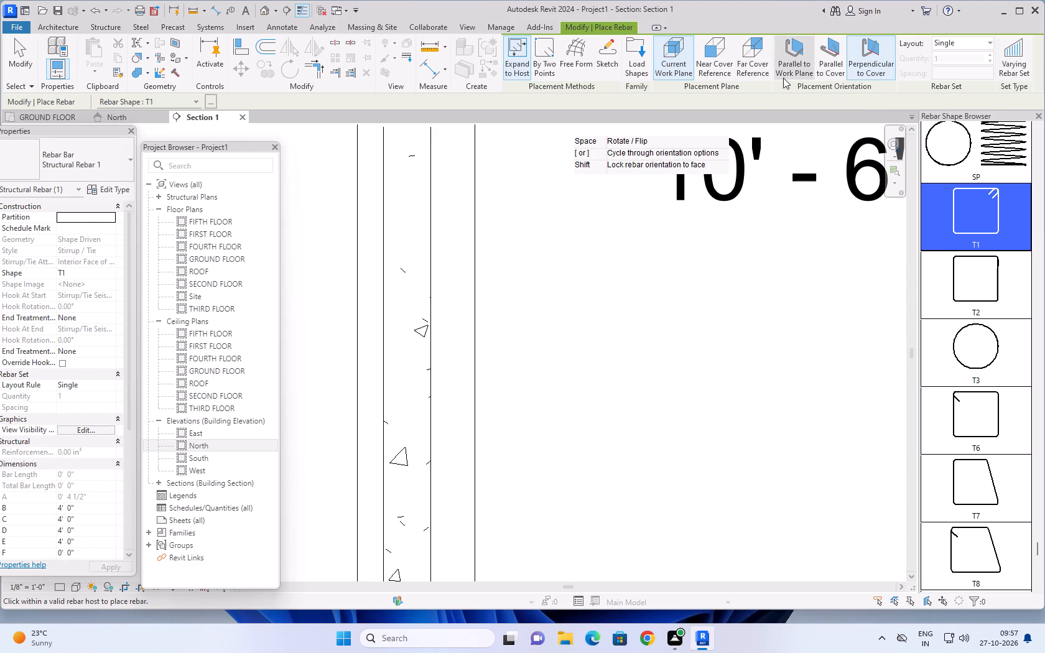
pyautogui.click(799, 61)
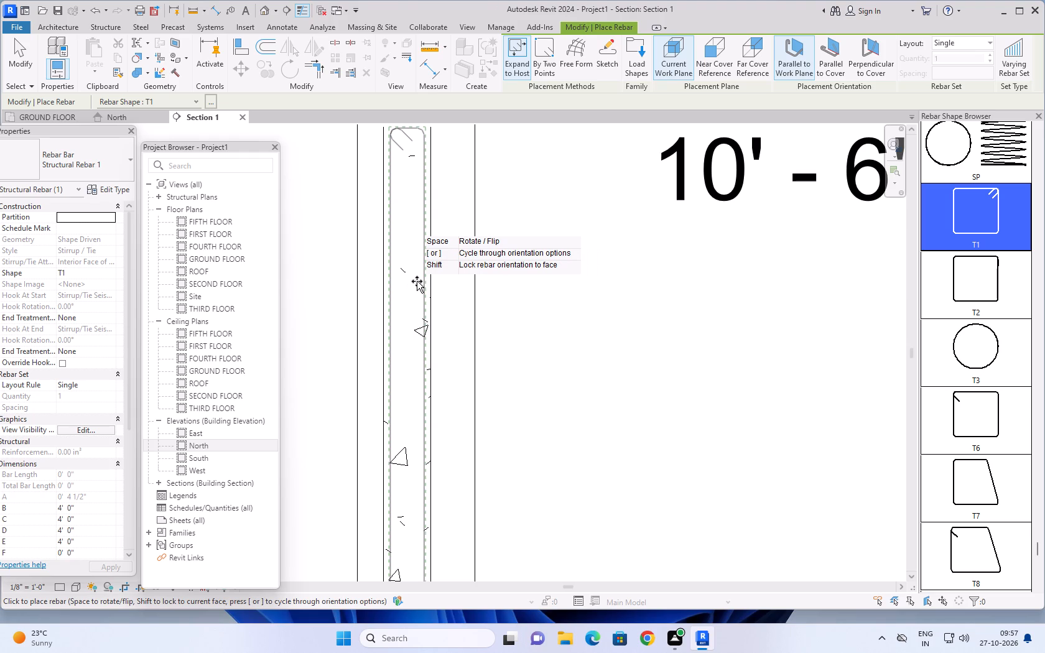
# Set the detail level of the Section 1 view to Fine.
pyautogui.click(57, 589)
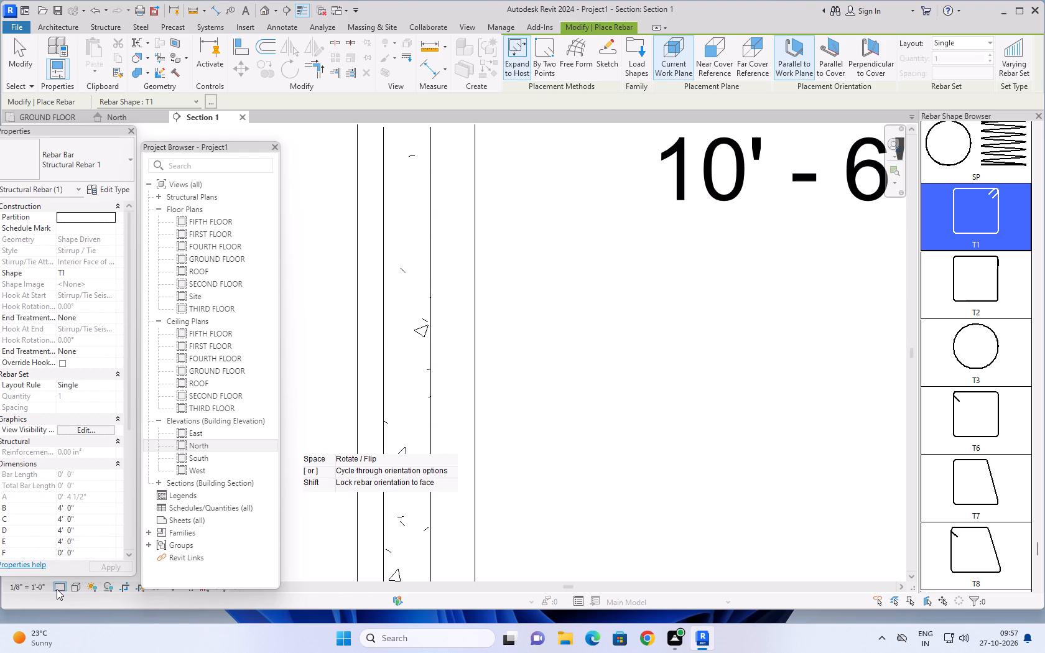
pyautogui.click(69, 574)
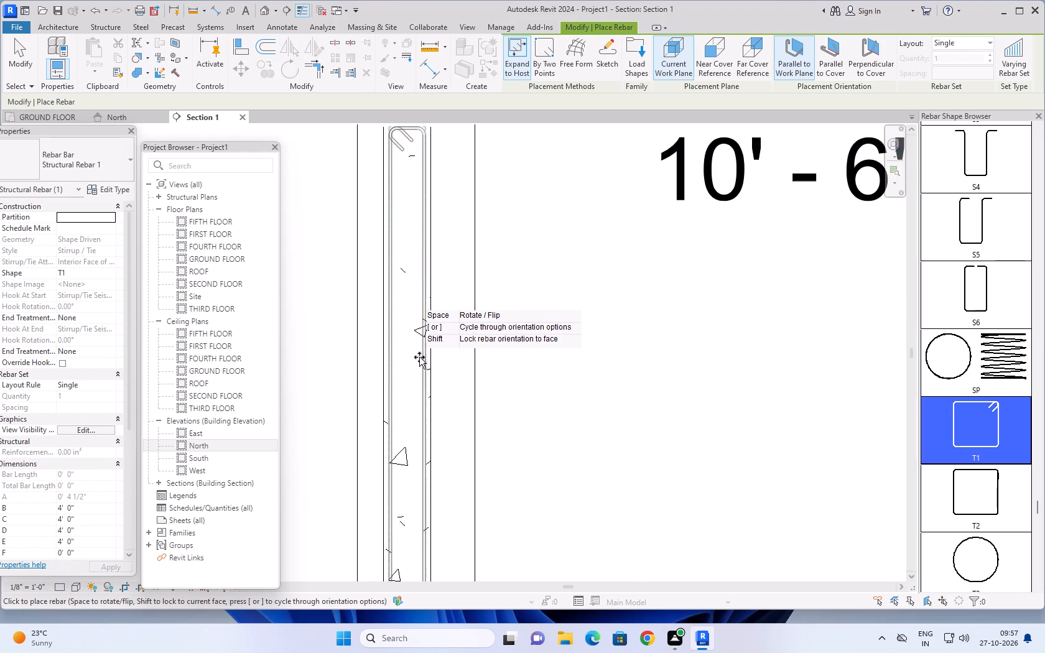
# Set the T1 tie's placement orientation to Perpendicular to Cover and preview it in the column.
pyautogui.scroll(-1, 421, 354)
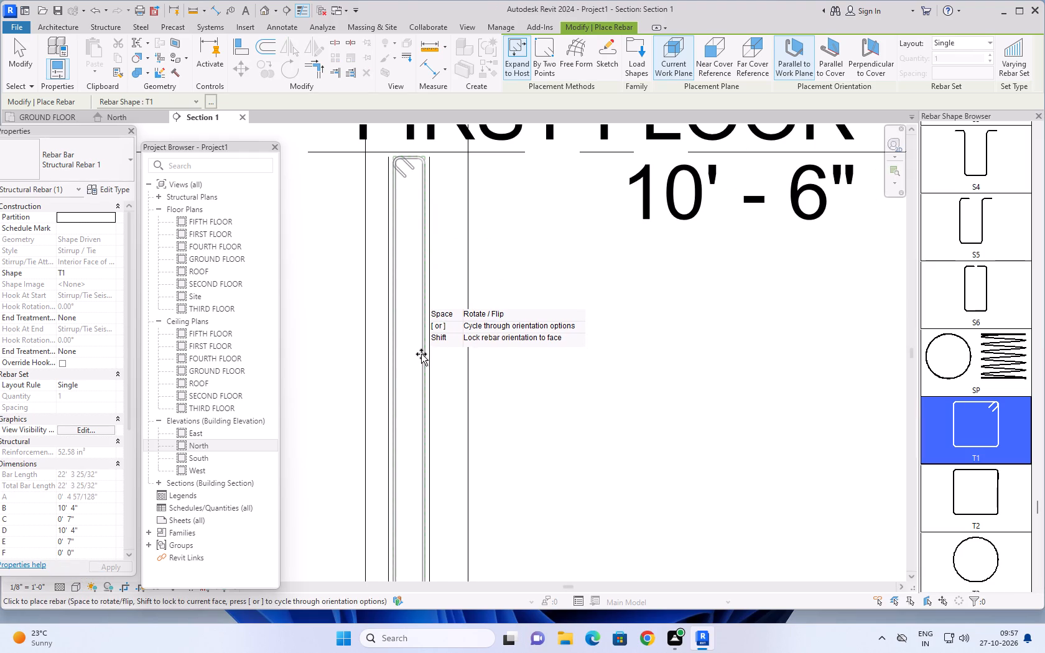
pyautogui.scroll(-1, 421, 354)
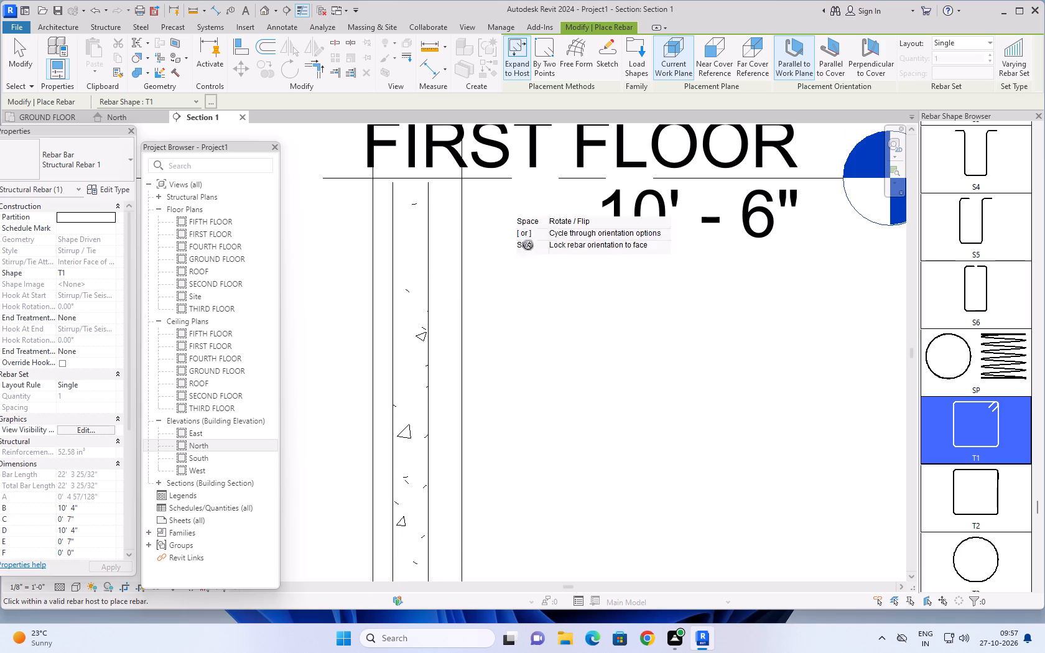
pyautogui.click(828, 56)
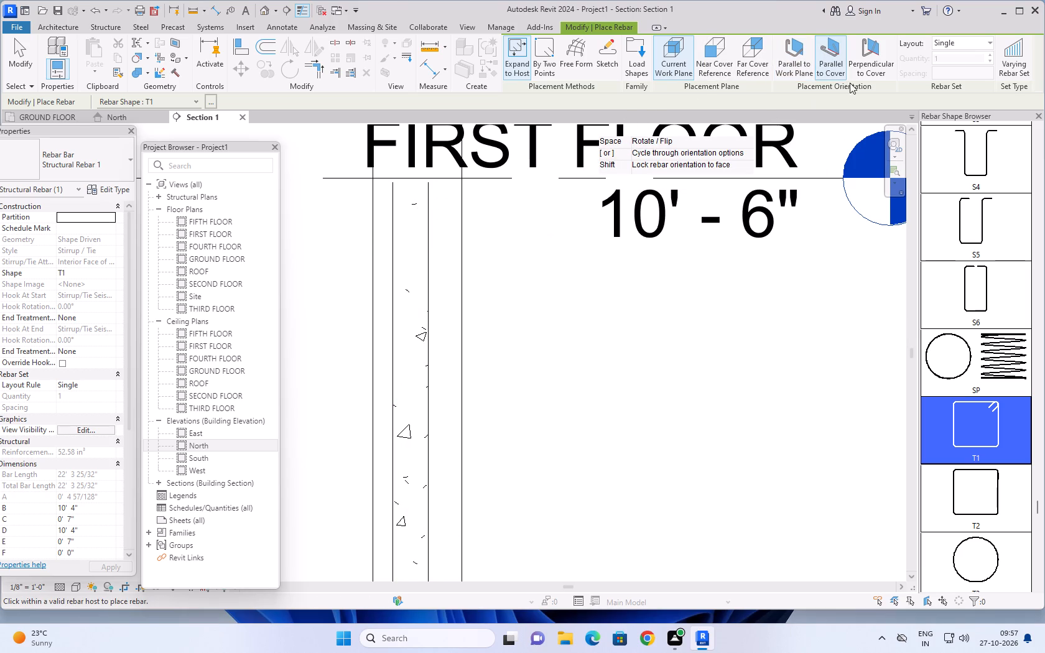
pyautogui.click(883, 56)
pyautogui.scroll(6, 416, 305)
pyautogui.scroll(-3, 418, 284)
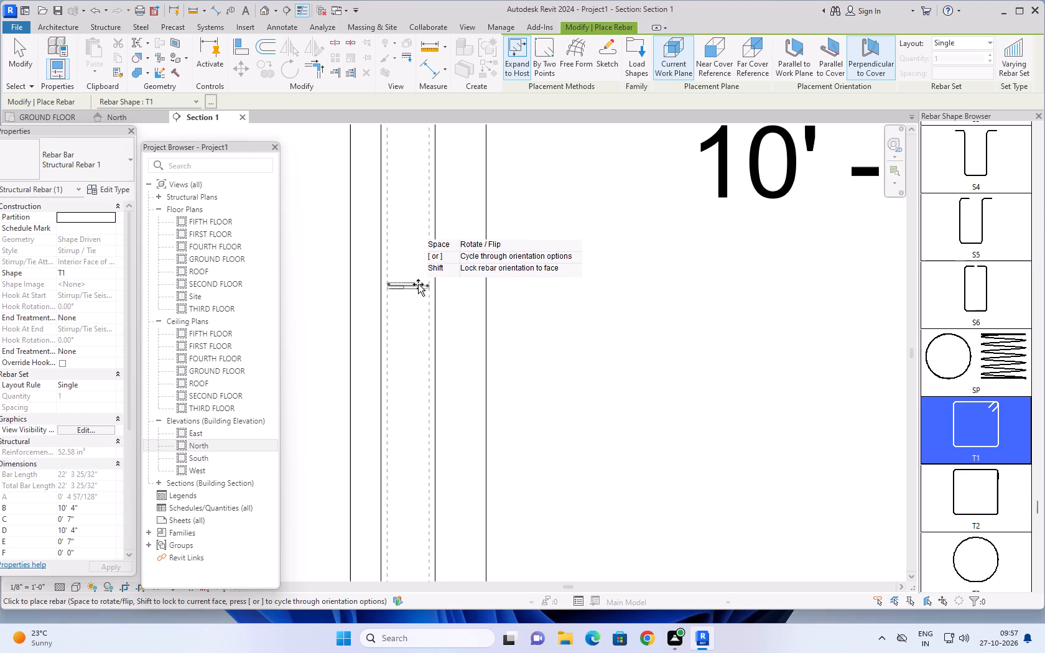
pyautogui.scroll(-1, 418, 284)
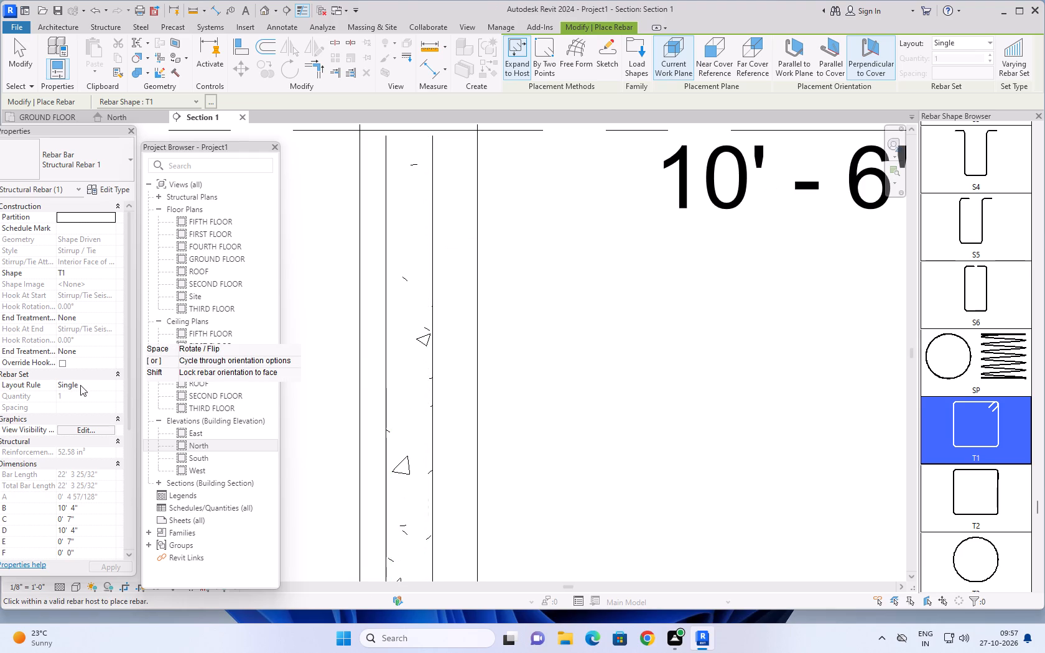
# Set the T1 tie's layout rule to Maximum Spacing with a spacing of 0.492126 ft.
pyautogui.click(102, 387)
pyautogui.click(110, 384)
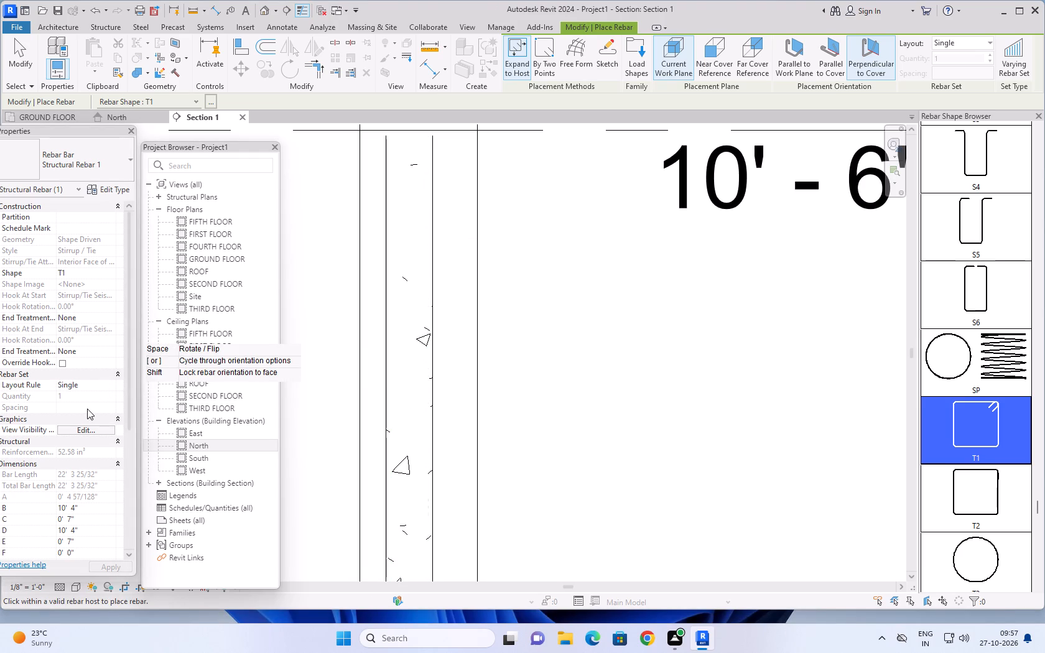
pyautogui.click(88, 413)
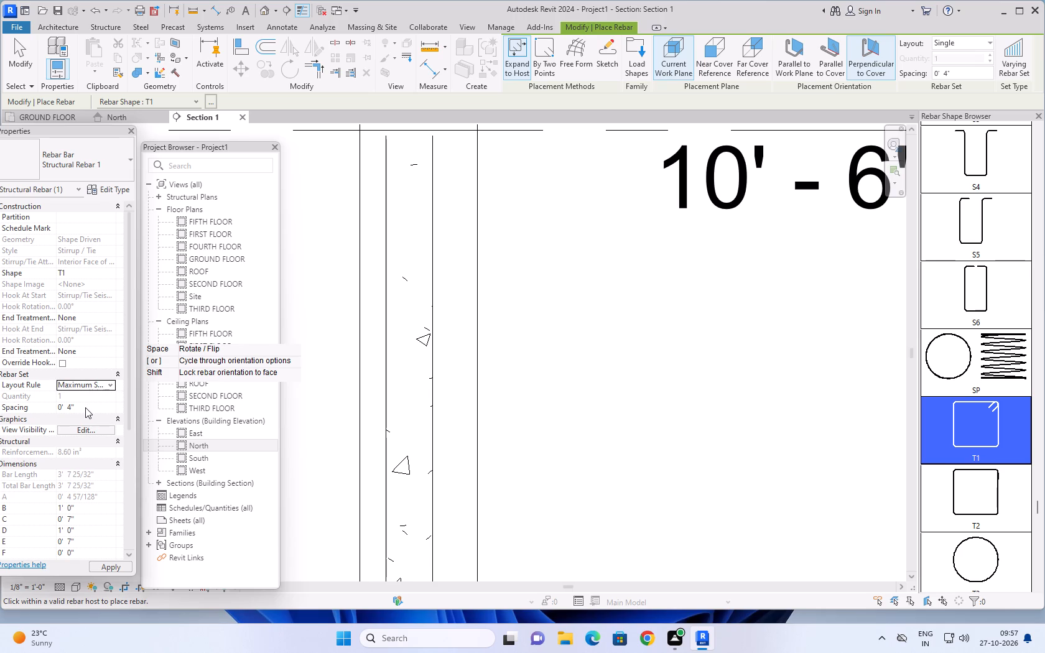
pyautogui.click(85, 407)
pyautogui.write('0.')
pyautogui.write('49')
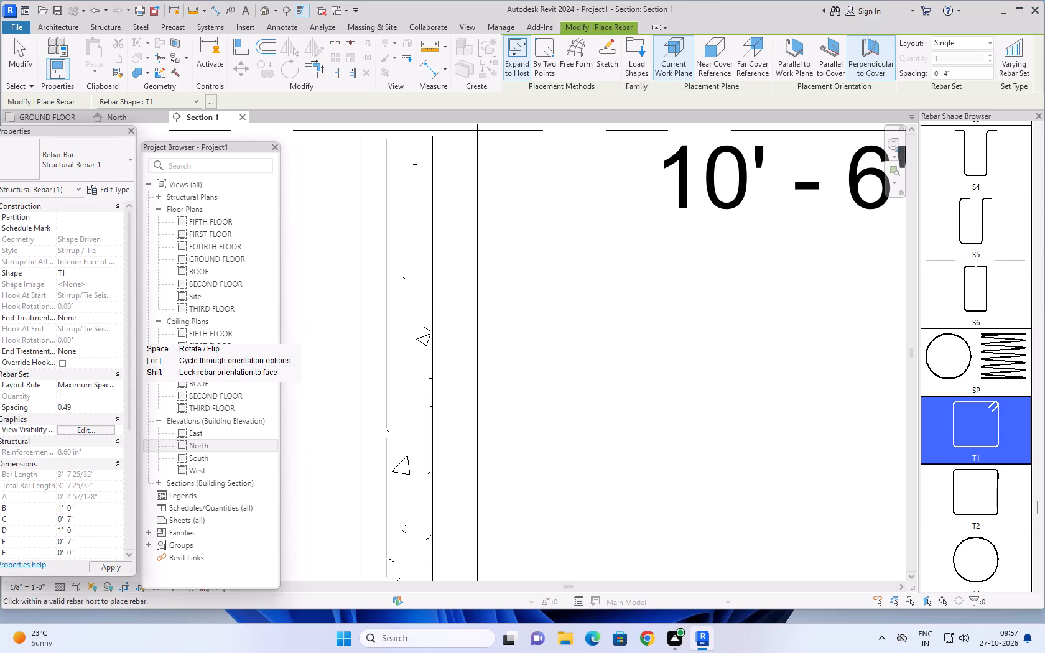
pyautogui.write('21')
pyautogui.write('26')
pyautogui.press('Return')
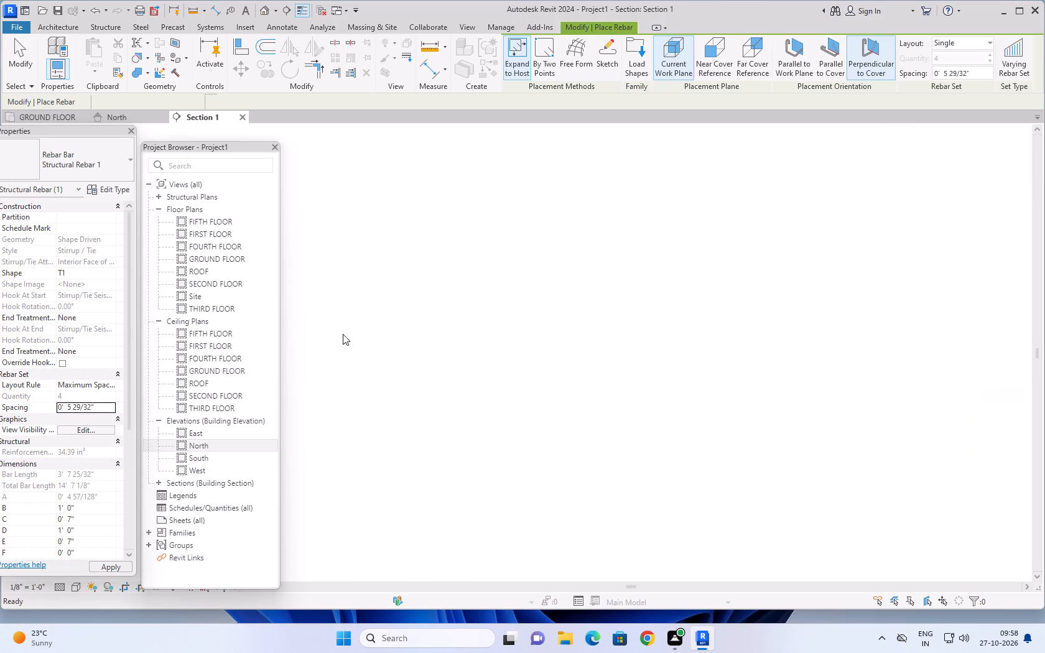
# Place the T1 tie set in the ground-floor column after cycling its rotation in the preview.
pyautogui.scroll(-1, 401, 316)
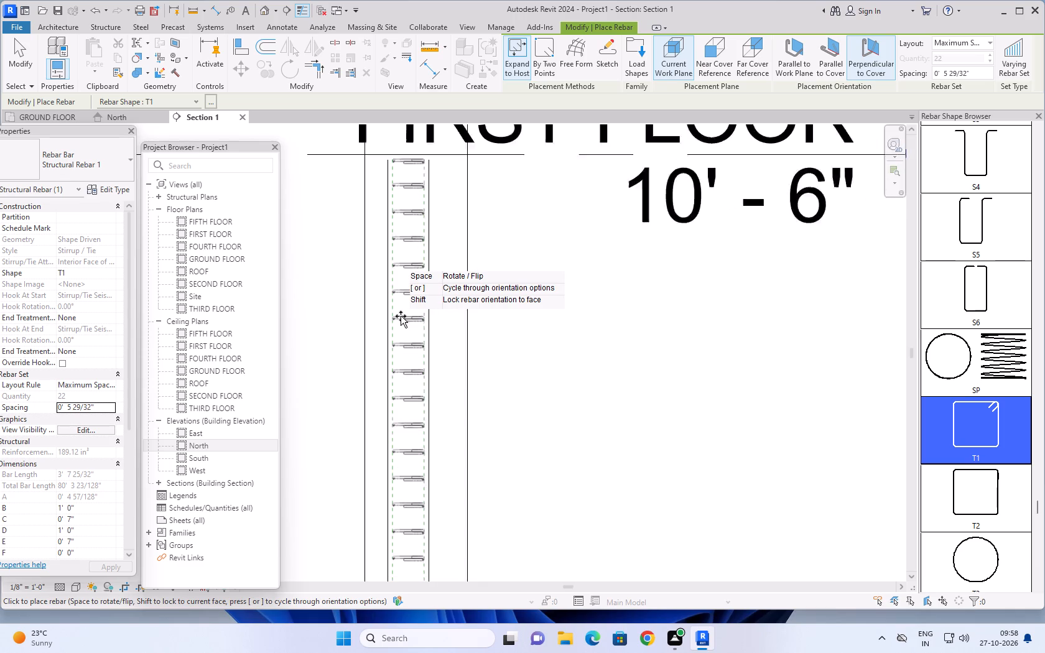
pyautogui.scroll(-3, 401, 316)
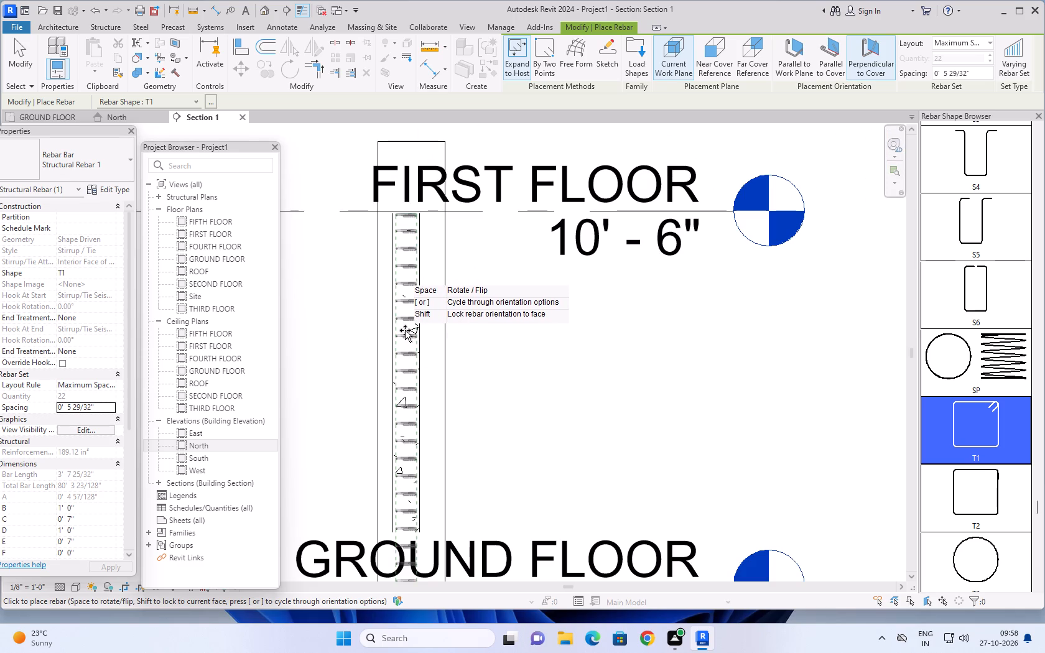
pyautogui.press('space')
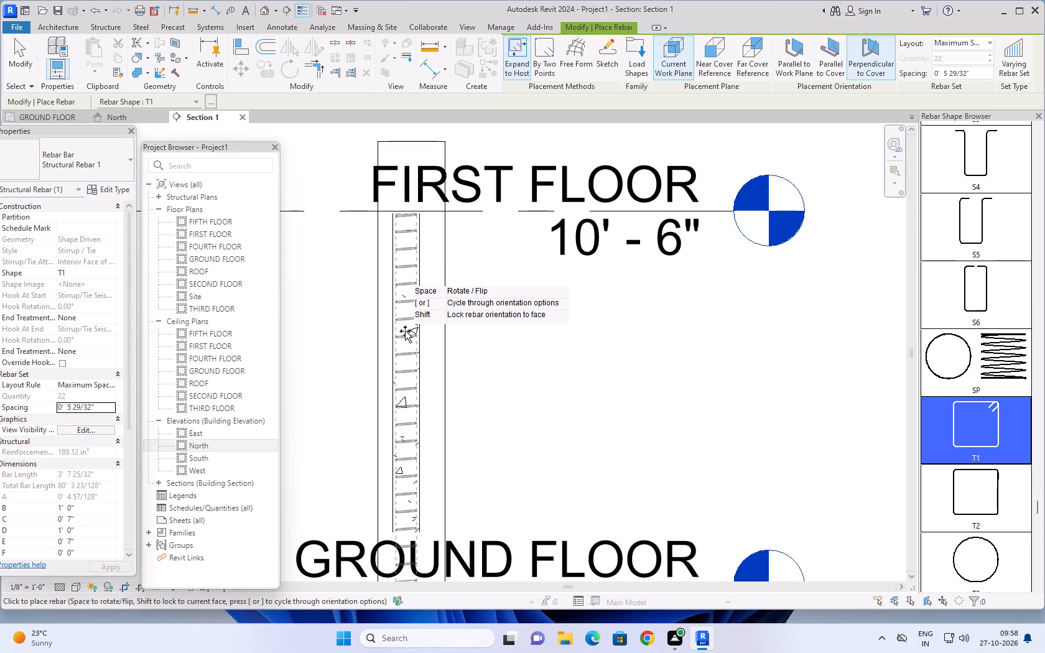
pyautogui.scroll(1, 405, 331)
pyautogui.press('space')
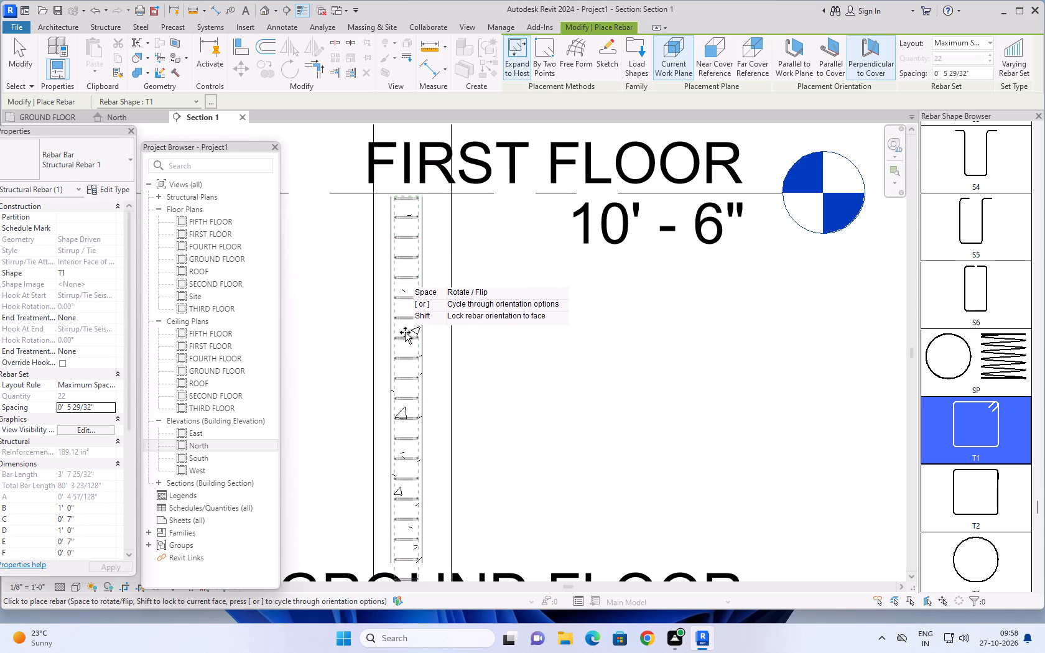
pyautogui.press('space')
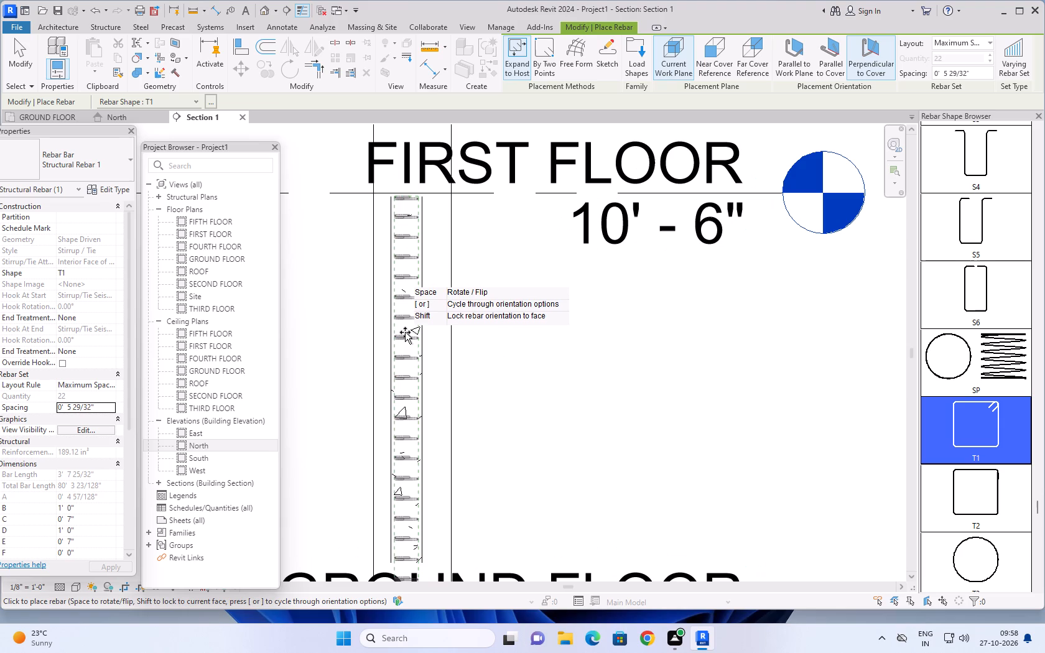
pyautogui.click(405, 332)
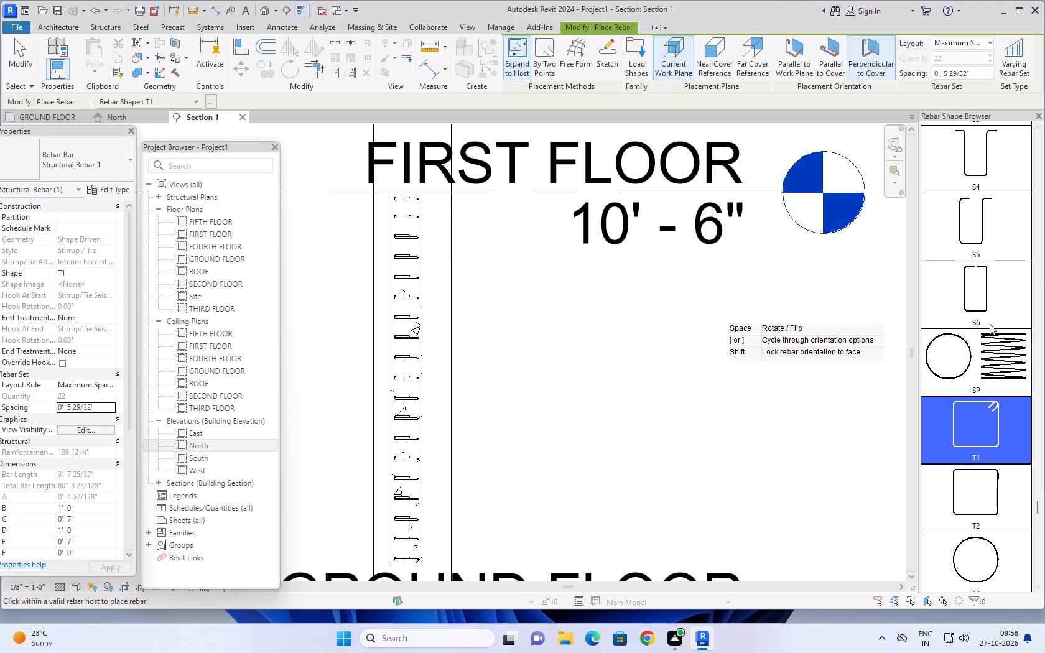
# Place straight vertical bars of shape 00, oriented Parallel to Work Plane, inside the ties along the column's right face.
pyautogui.scroll(5, 996, 331)
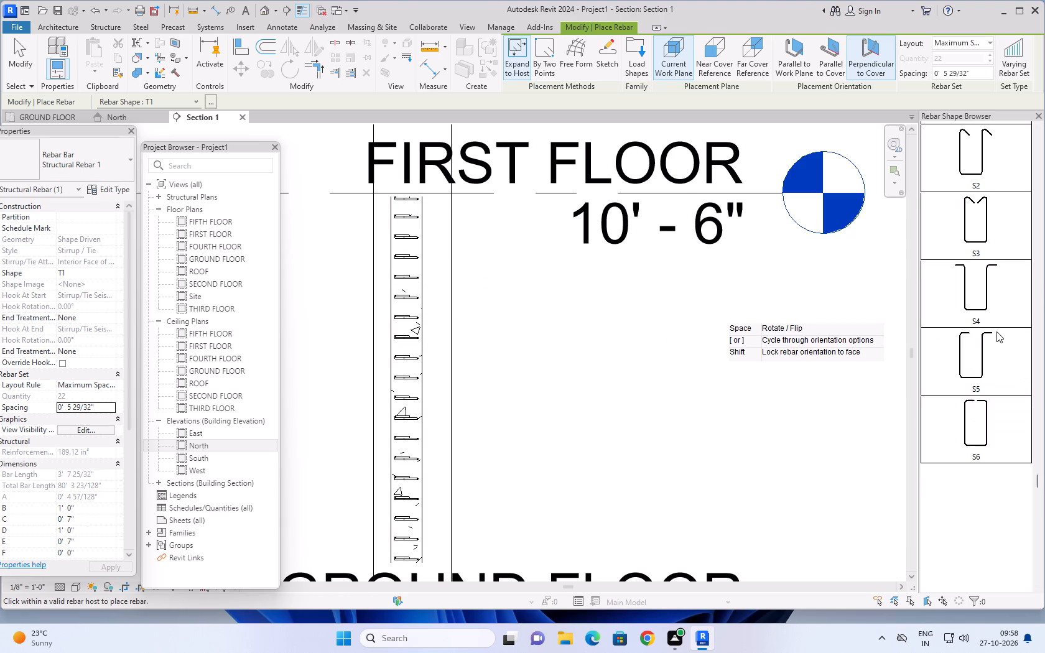
pyautogui.scroll(20, 998, 333)
pyautogui.scroll(10, 998, 333)
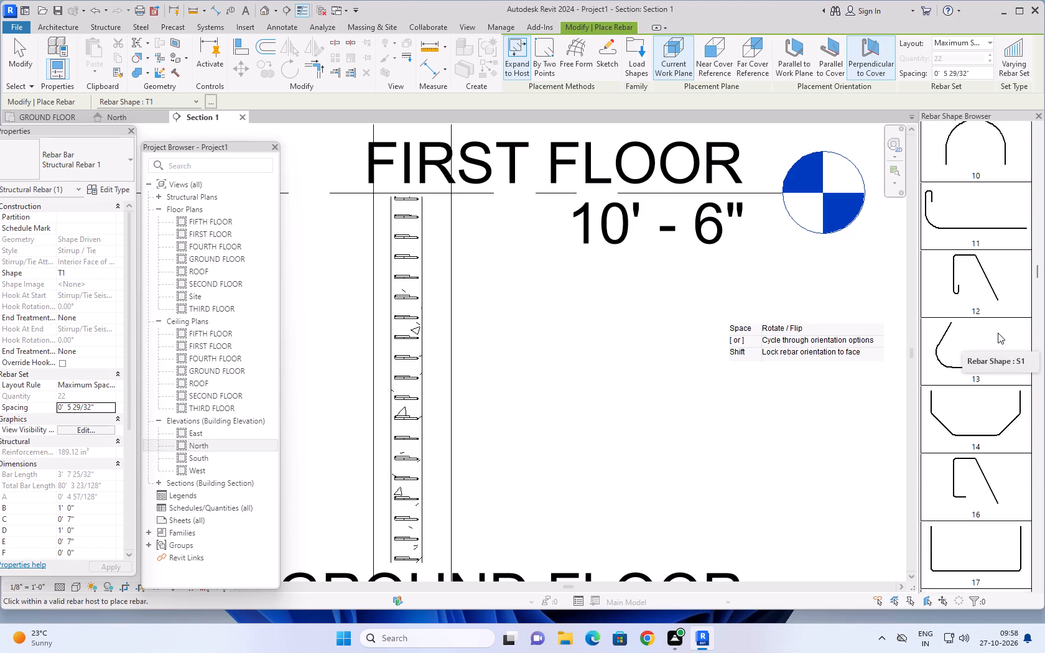
pyautogui.scroll(20, 998, 333)
pyautogui.scroll(20, 998, 333)
pyautogui.scroll(4, 998, 333)
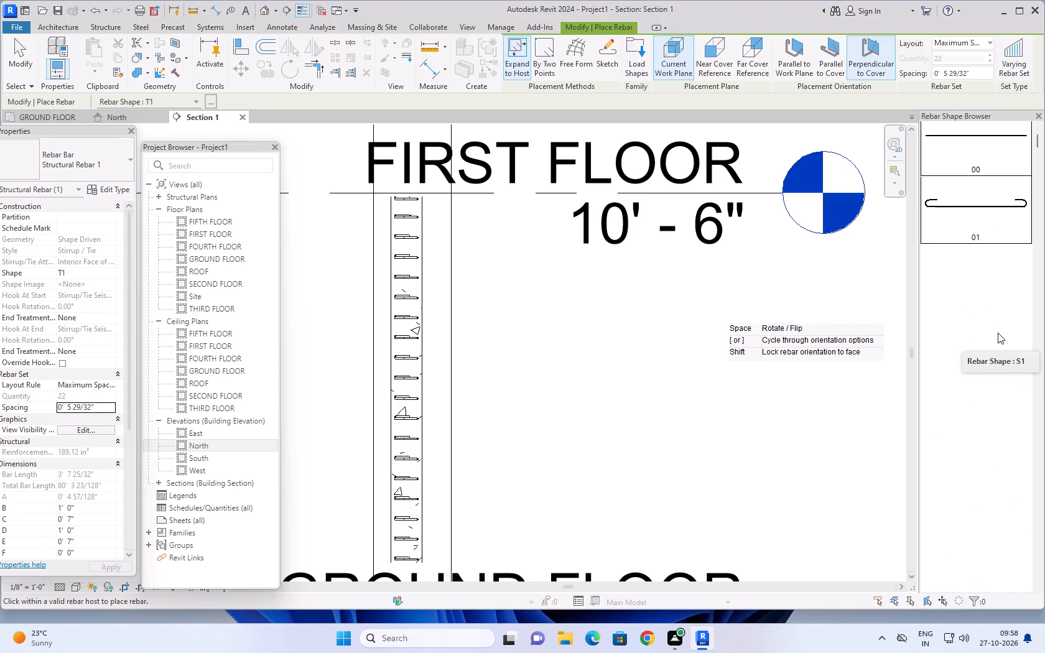
pyautogui.scroll(6, 998, 333)
pyautogui.click(978, 166)
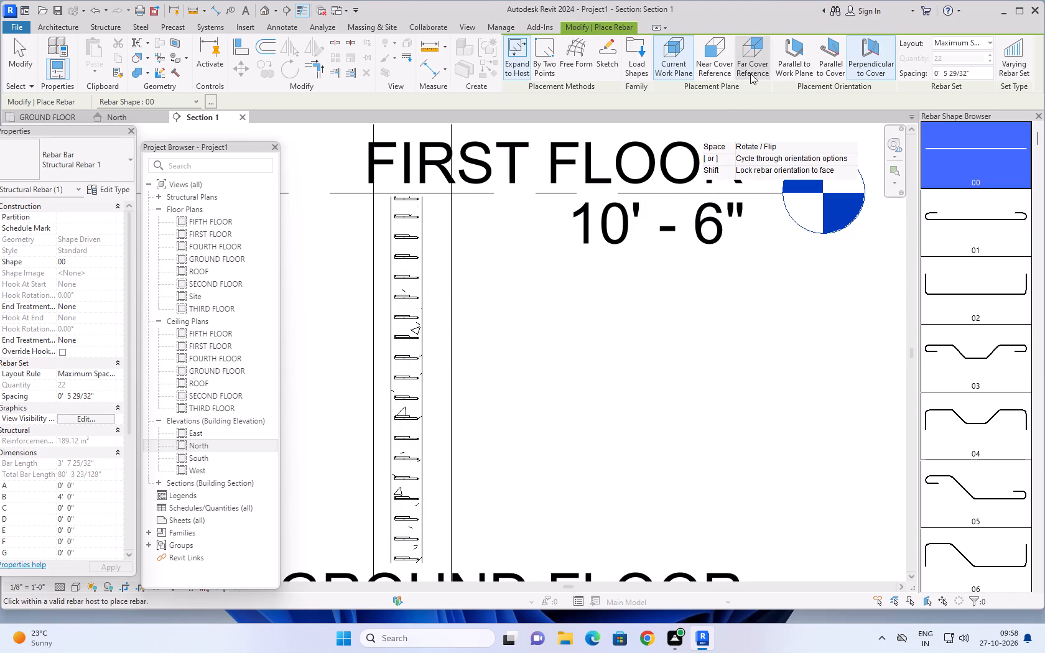
pyautogui.click(794, 56)
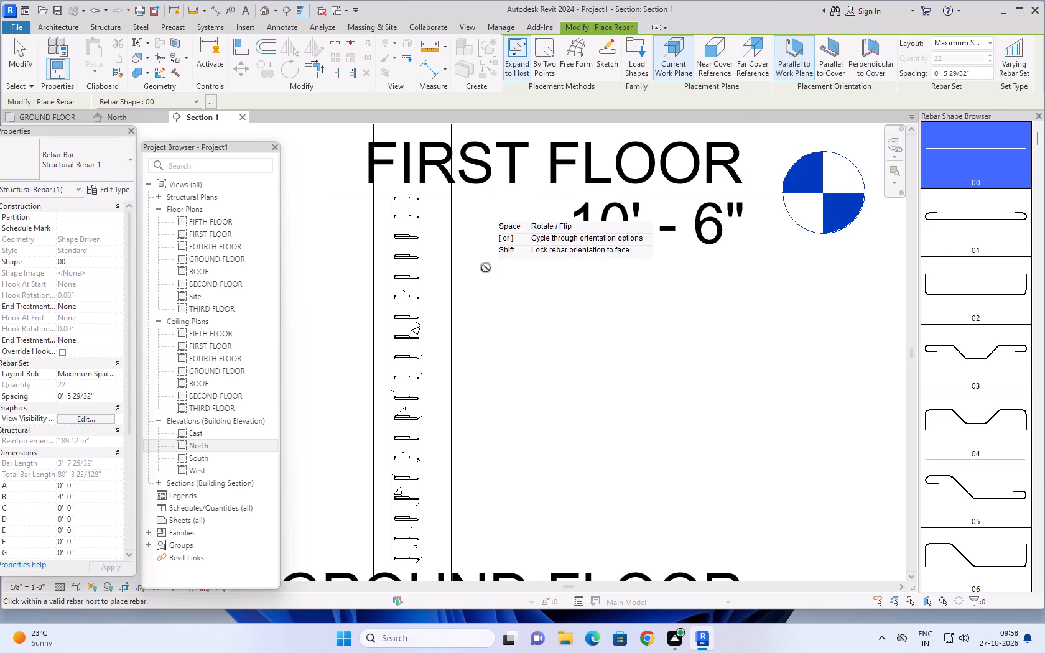
pyautogui.scroll(4, 414, 266)
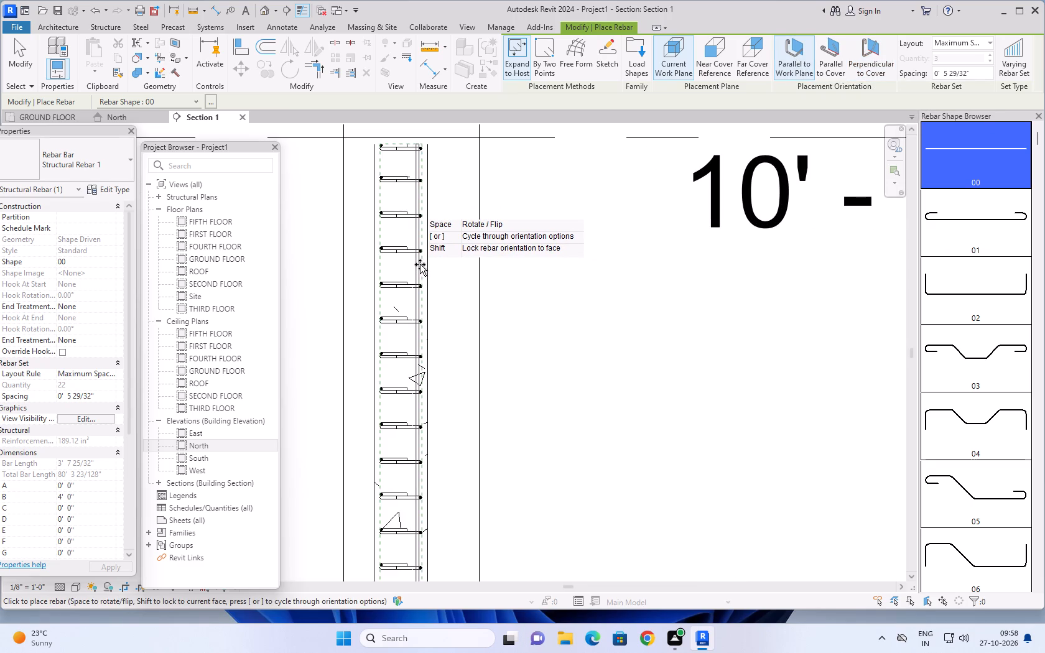
pyautogui.click(421, 264)
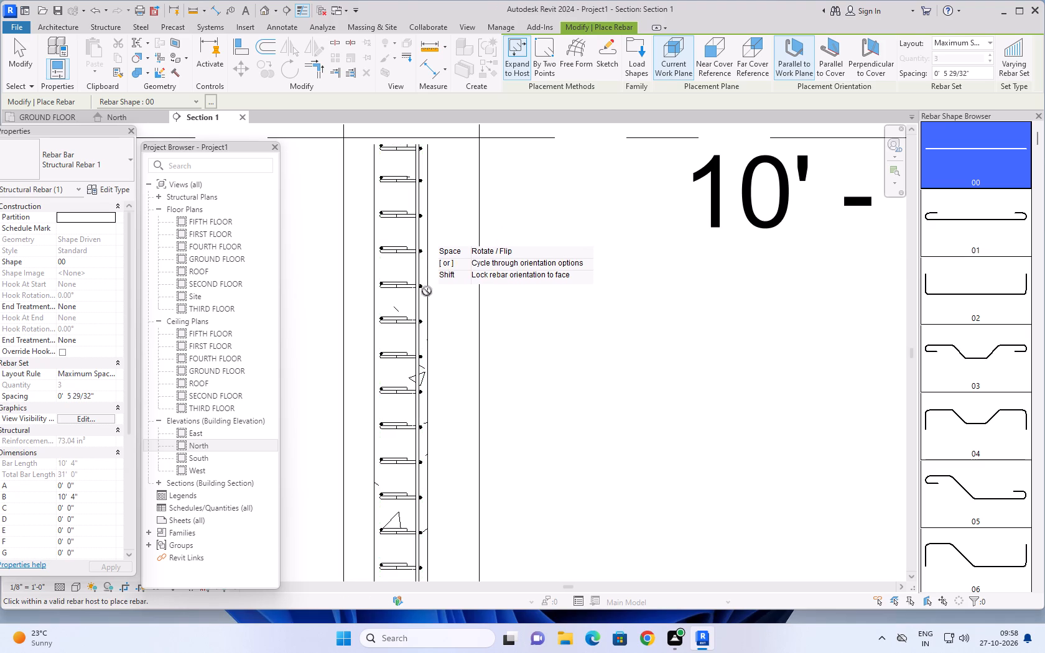
# Place a second set of shape 00 vertical bars along the column's left face and finish rebar placement.
pyautogui.scroll(-4, 413, 292)
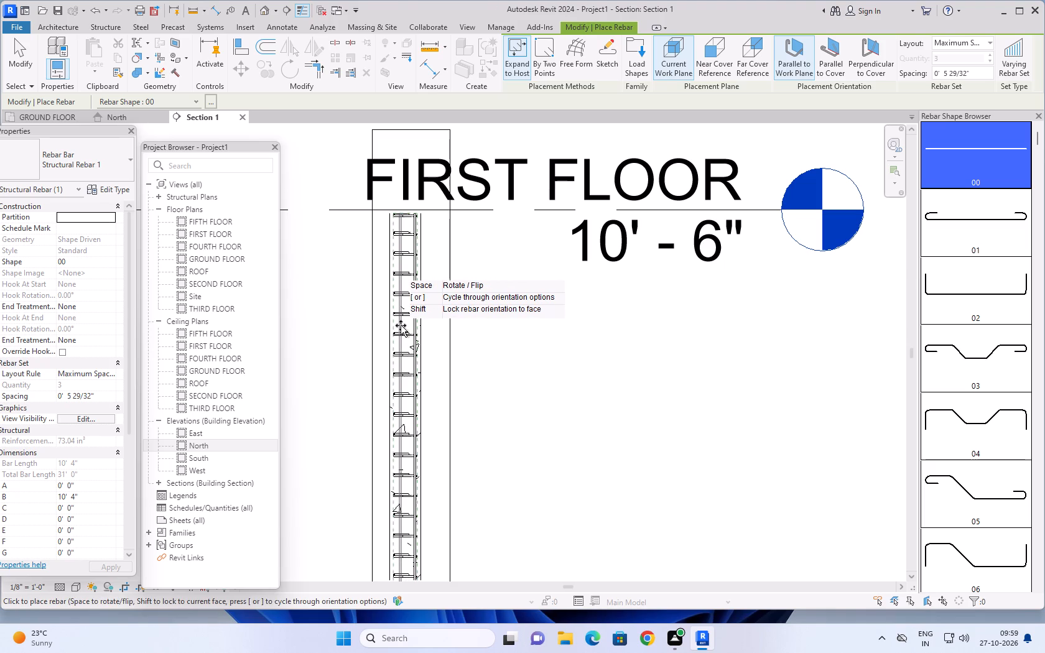
pyautogui.scroll(4, 399, 328)
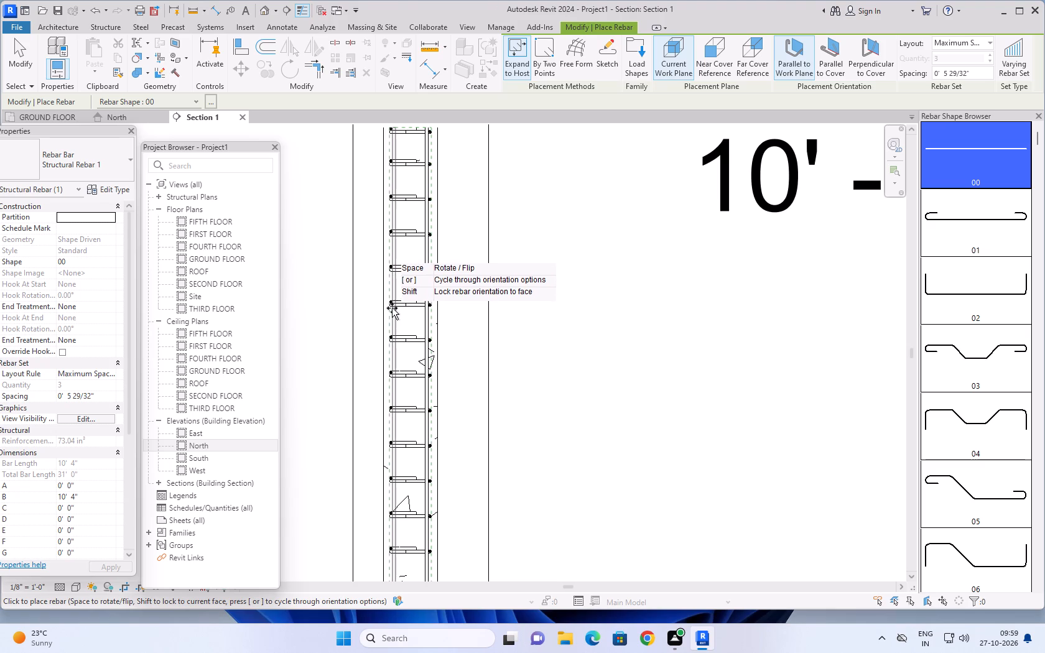
pyautogui.click(392, 308)
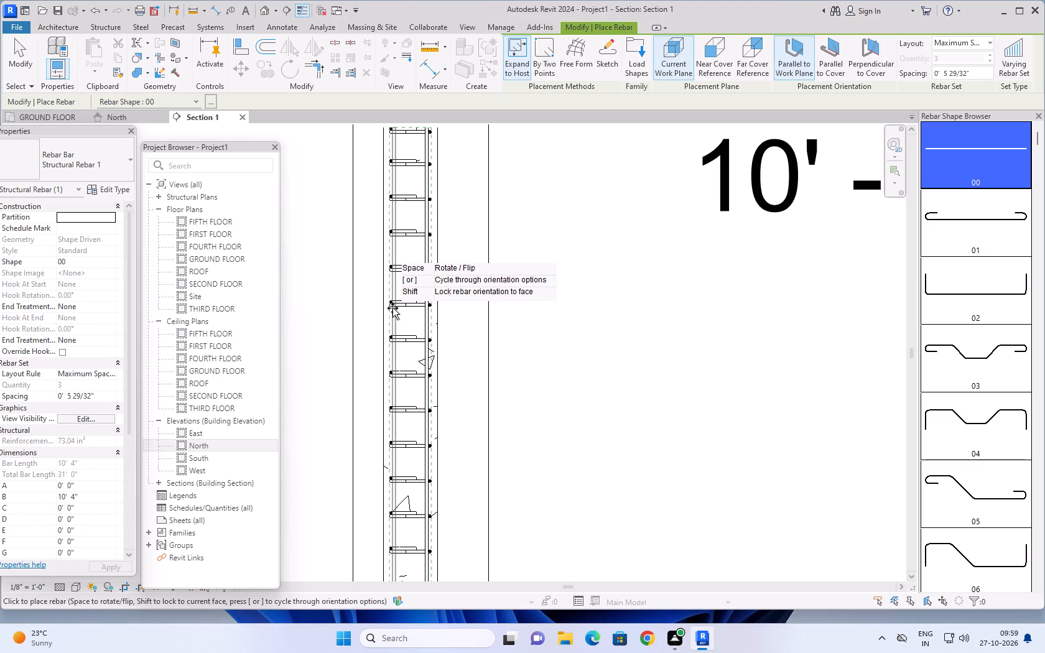
pyautogui.scroll(-6, 431, 349)
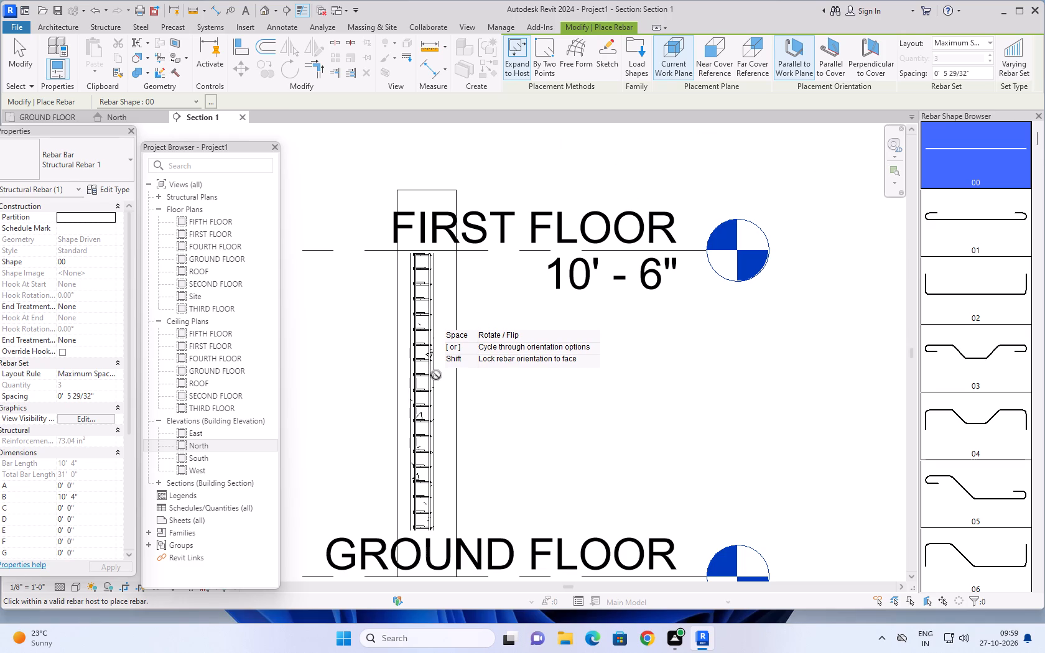
pyautogui.press('Escape')
# Select both vertical bar sets and the tie set in Section 1 and open their view visibility states.
pyautogui.scroll(4, 425, 356)
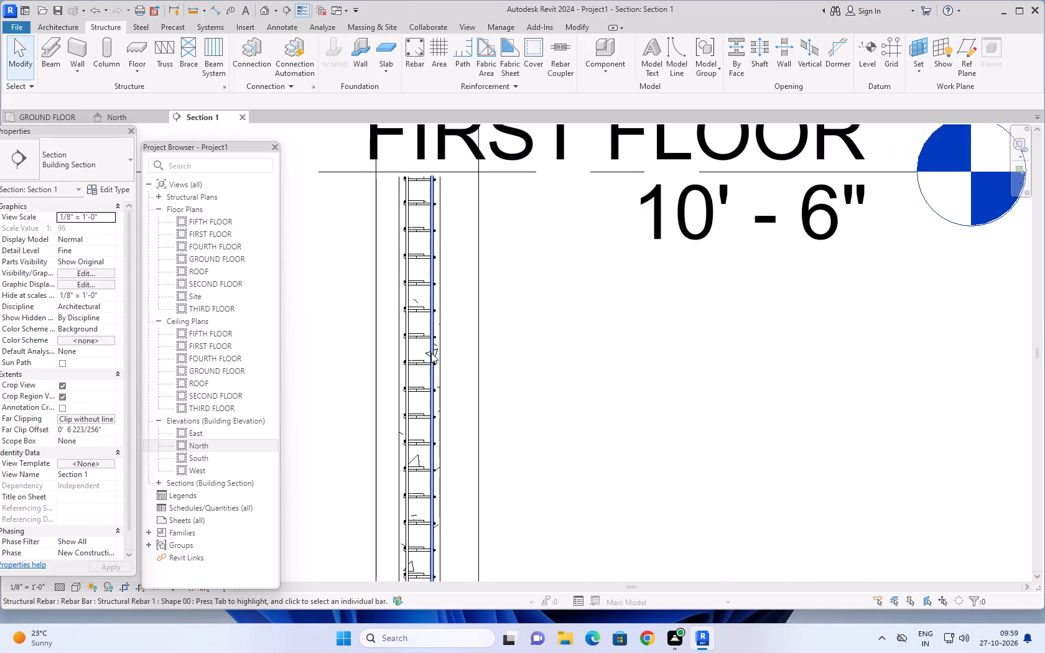
pyautogui.click(431, 353)
pyautogui.keyDown('ctrl'); pyautogui.click(409, 347); pyautogui.keyUp('ctrl')
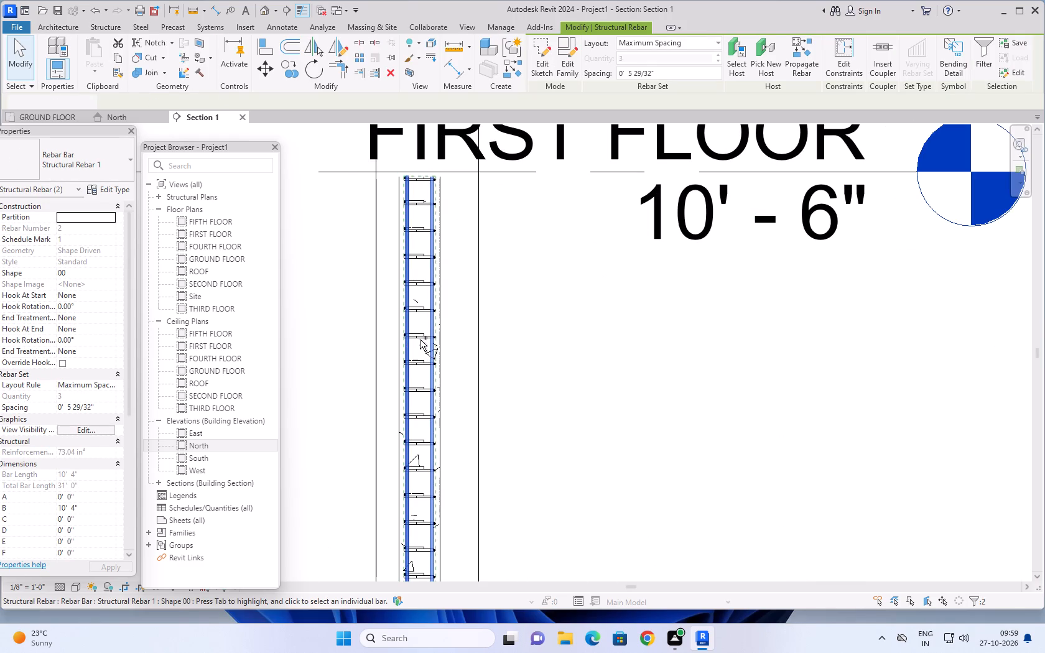
pyautogui.keyDown('ctrl'); pyautogui.click(421, 339); pyautogui.keyUp('ctrl')
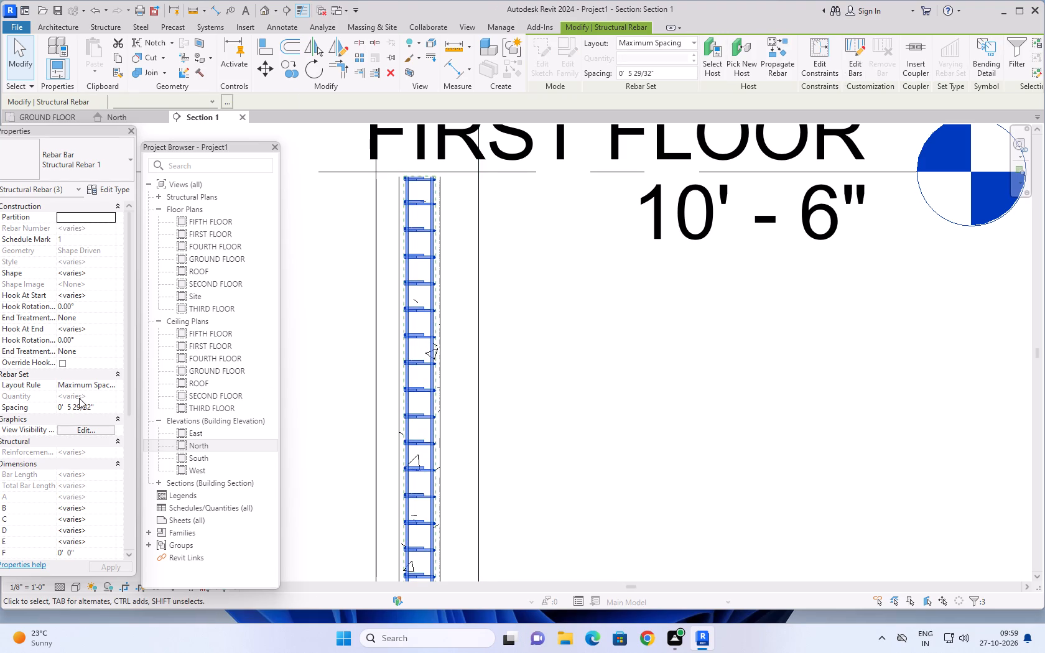
pyautogui.scroll(-3, 79, 398)
pyautogui.click(96, 340)
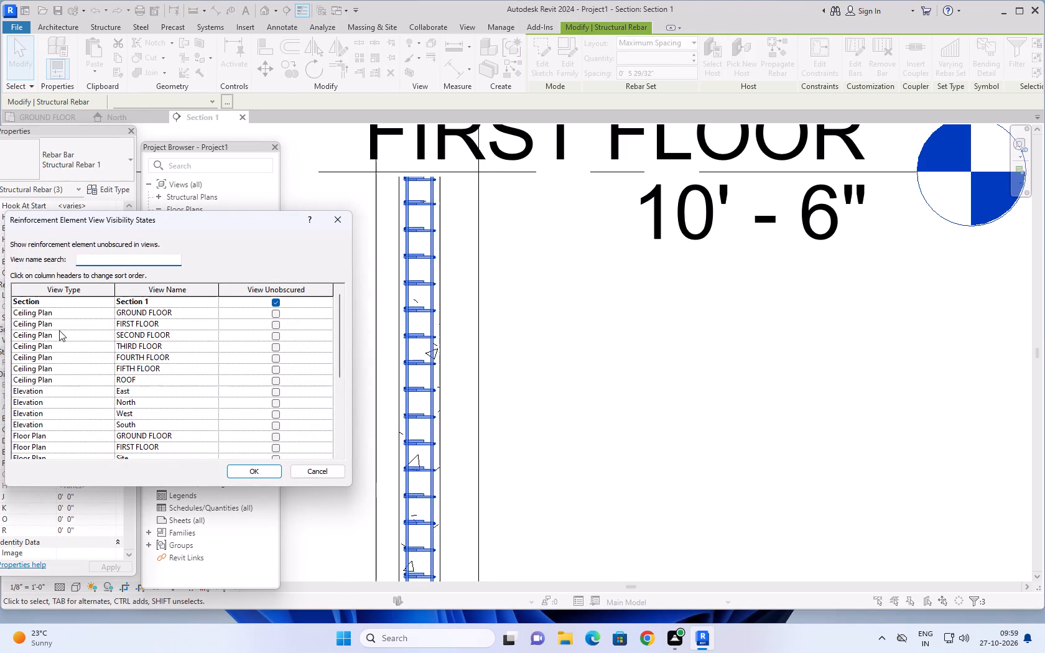
# Look through the section, ceiling plan, elevation, floor plan and structural plan entries for a 3D view in which to show the rebar.
pyautogui.scroll(-2, 134, 358)
pyautogui.scroll(3, 133, 360)
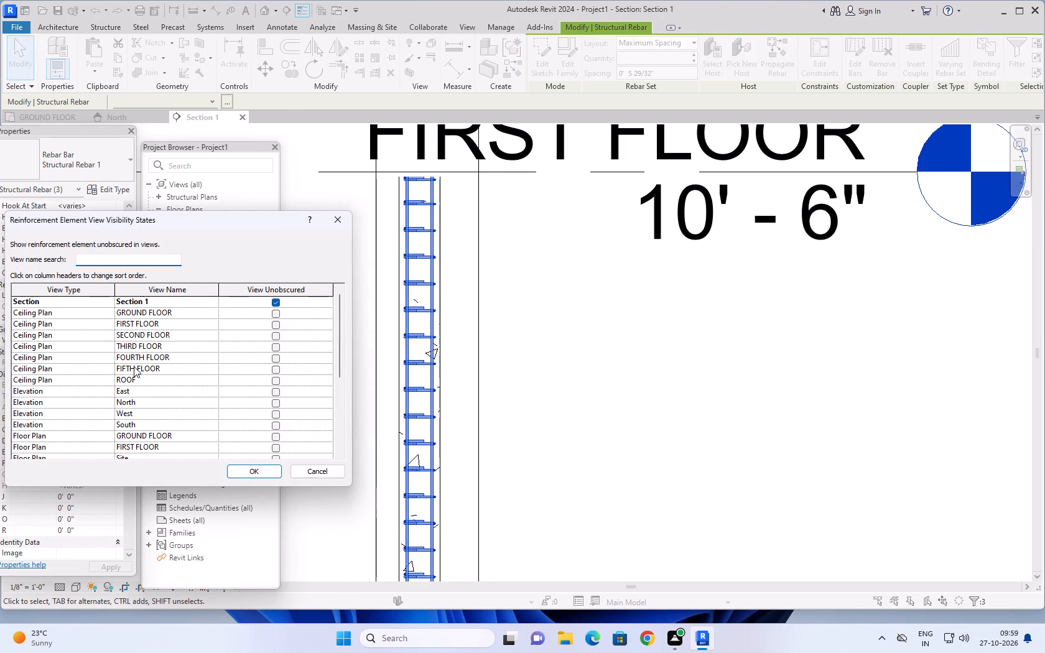
pyautogui.scroll(-5, 118, 348)
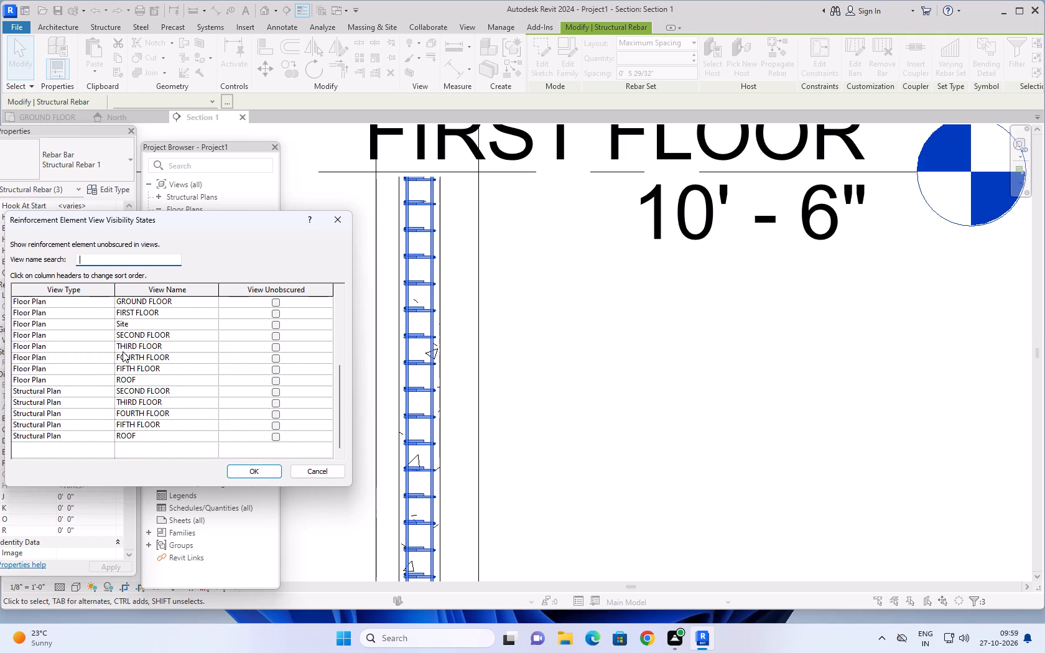
pyautogui.scroll(-5, 124, 354)
pyautogui.scroll(10, 163, 381)
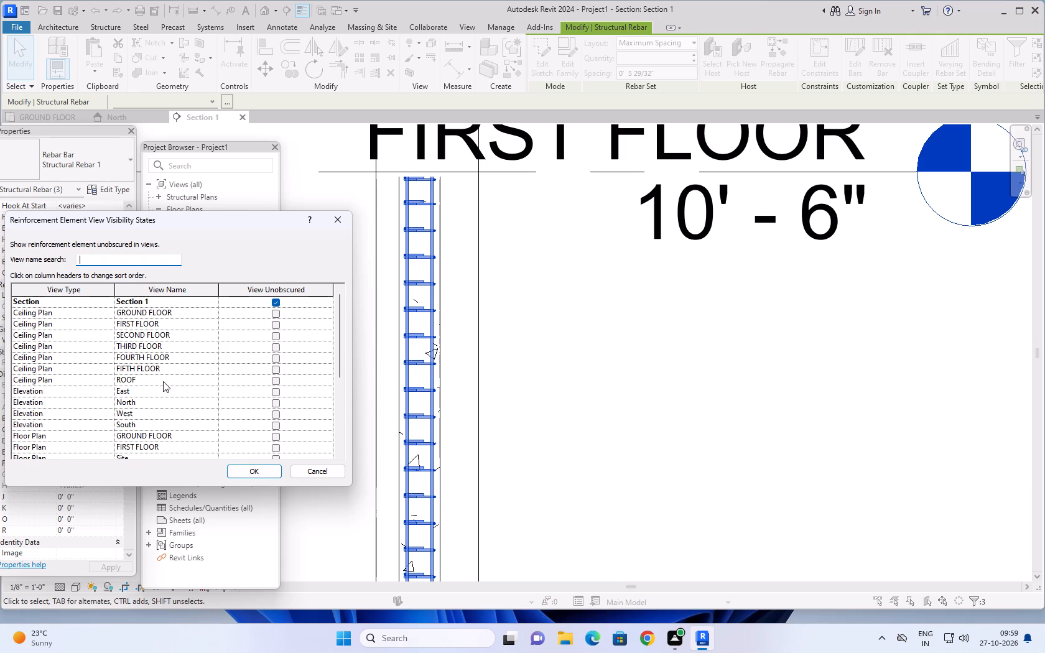
pyautogui.scroll(-1, 147, 397)
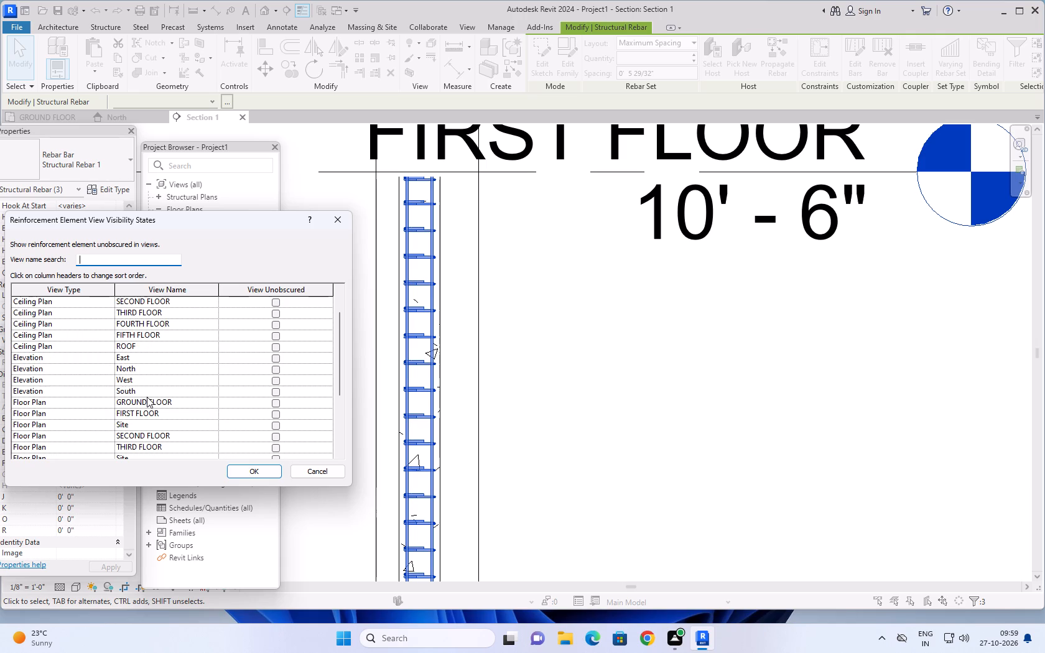
pyautogui.scroll(-2, 151, 401)
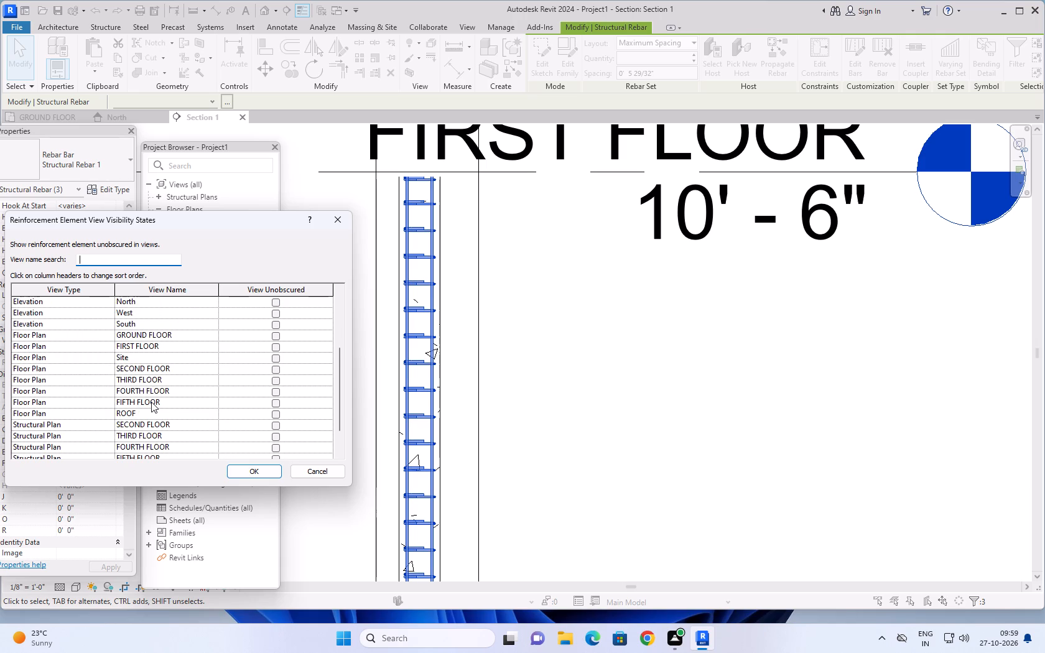
pyautogui.scroll(-2, 151, 402)
pyautogui.scroll(6, 156, 412)
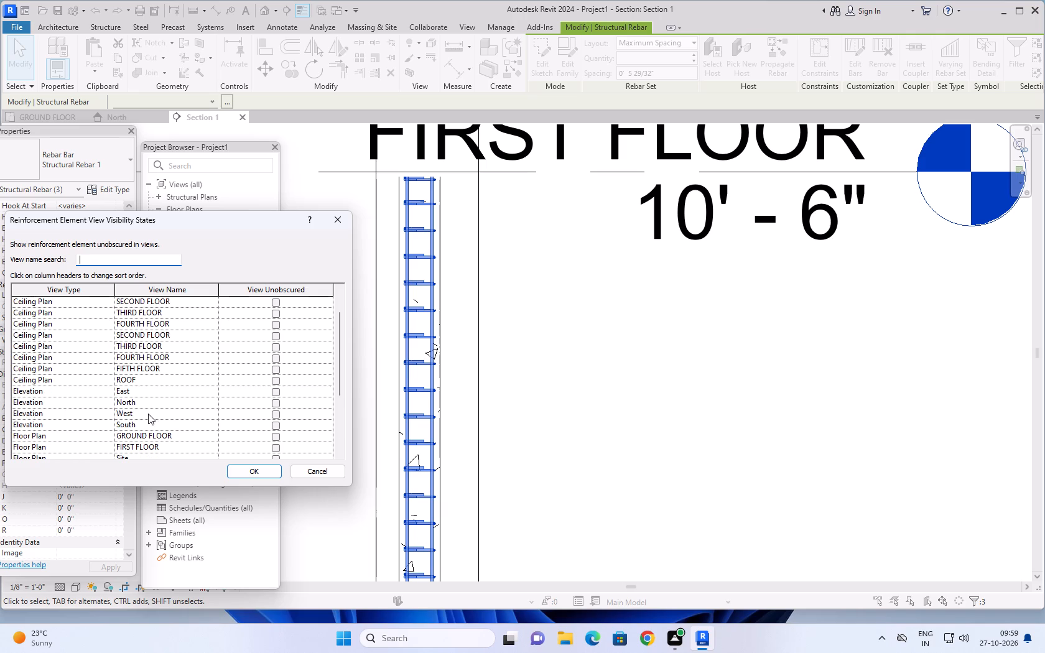
pyautogui.scroll(7, 148, 414)
pyautogui.scroll(-1, 85, 360)
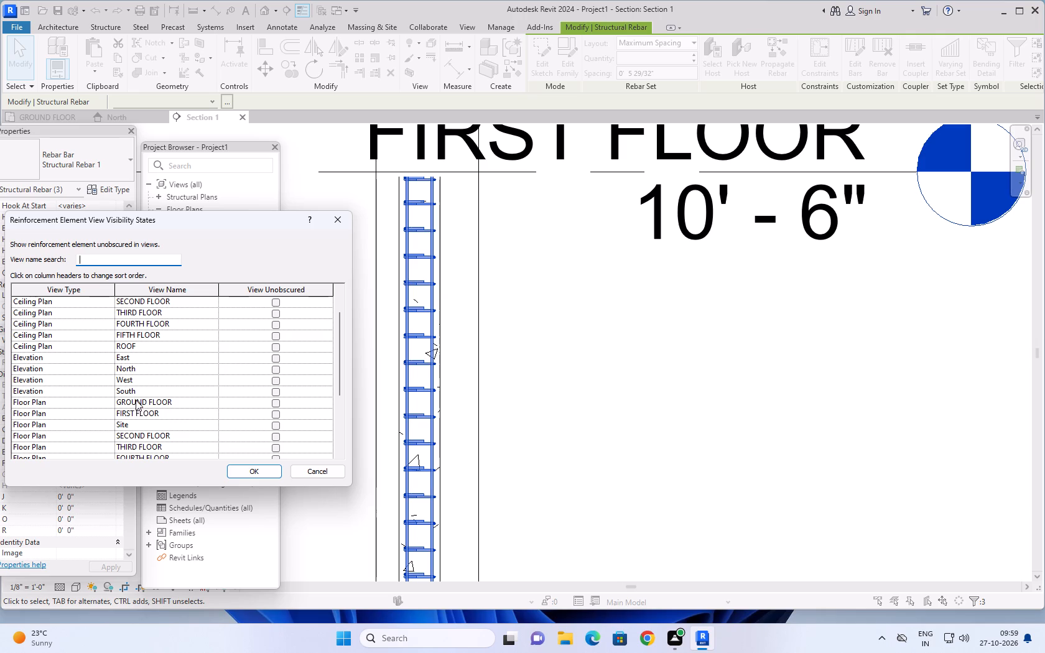
pyautogui.scroll(-2, 136, 400)
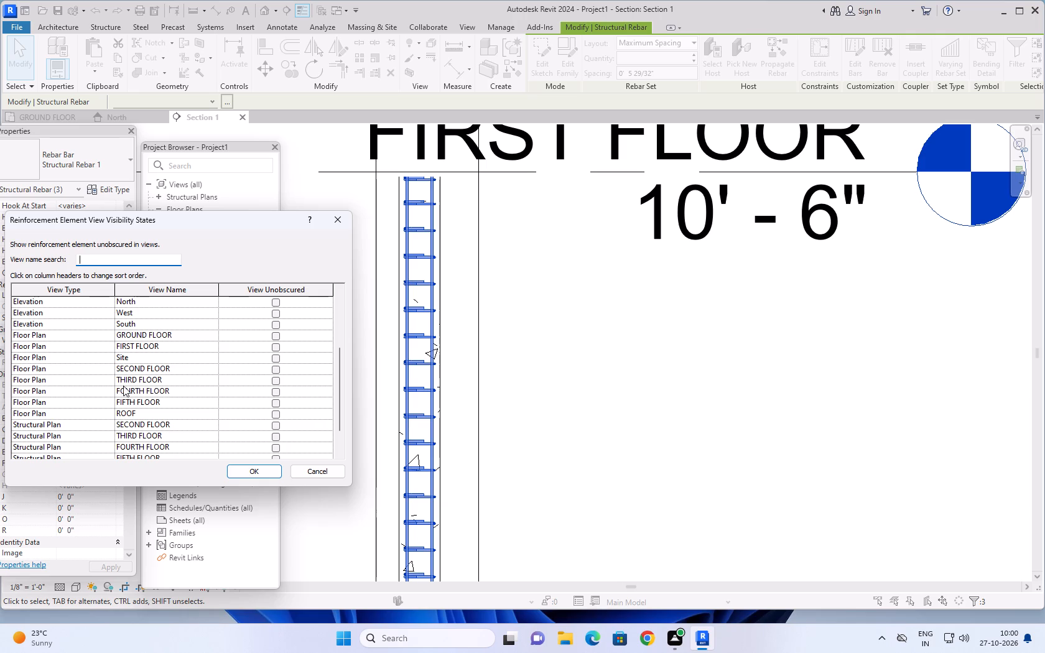
pyautogui.scroll(-2, 114, 387)
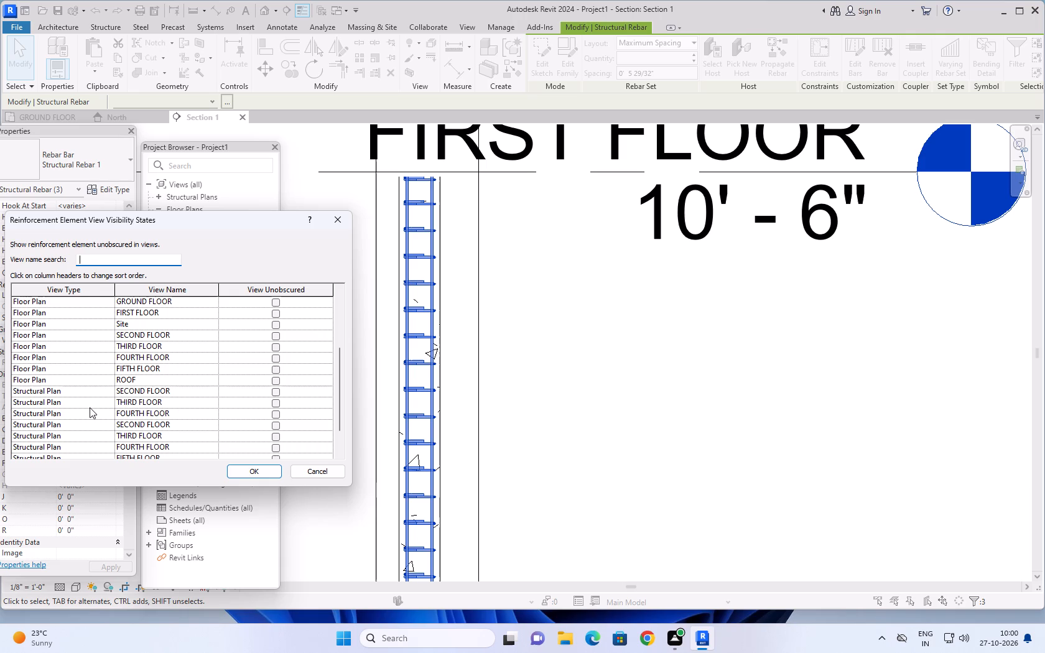
pyautogui.scroll(2, 90, 407)
pyautogui.scroll(-7, 91, 407)
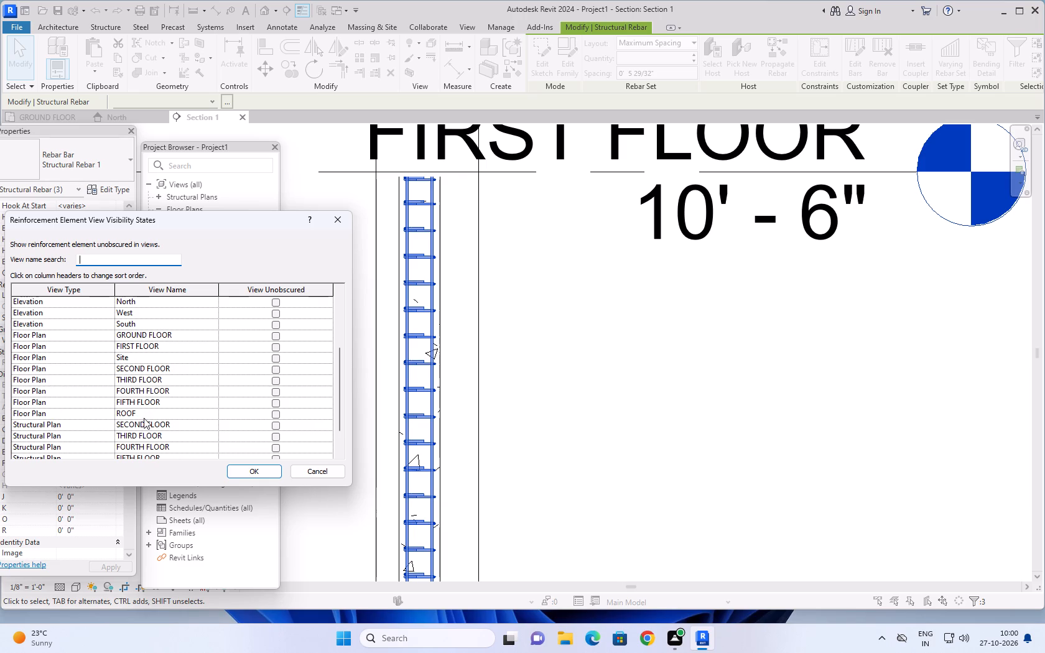
pyautogui.scroll(10, 141, 432)
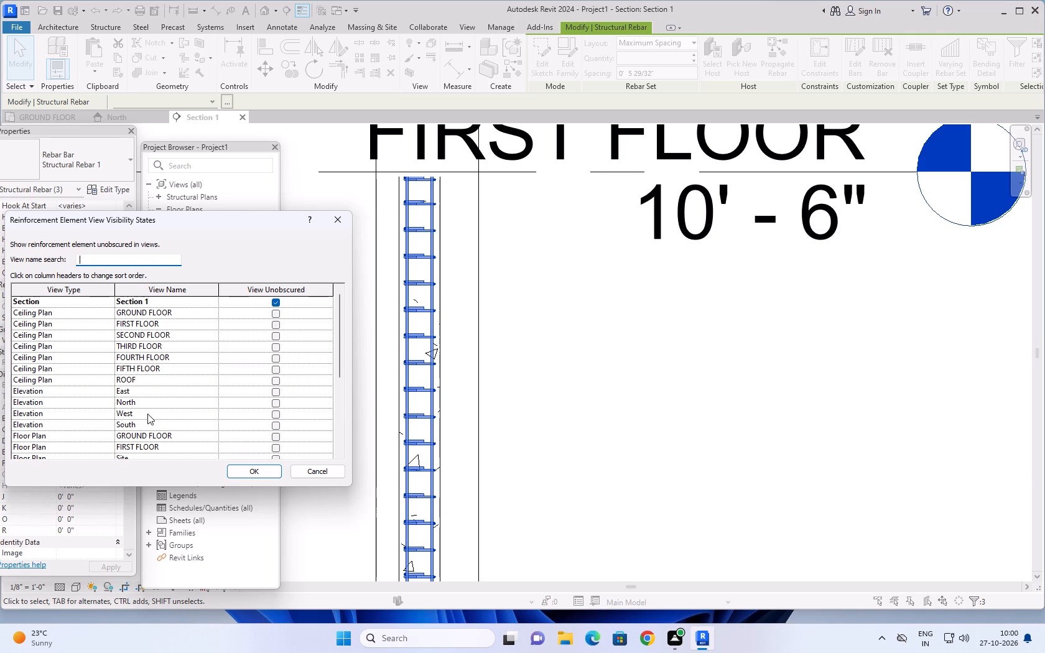
pyautogui.scroll(-5, 128, 395)
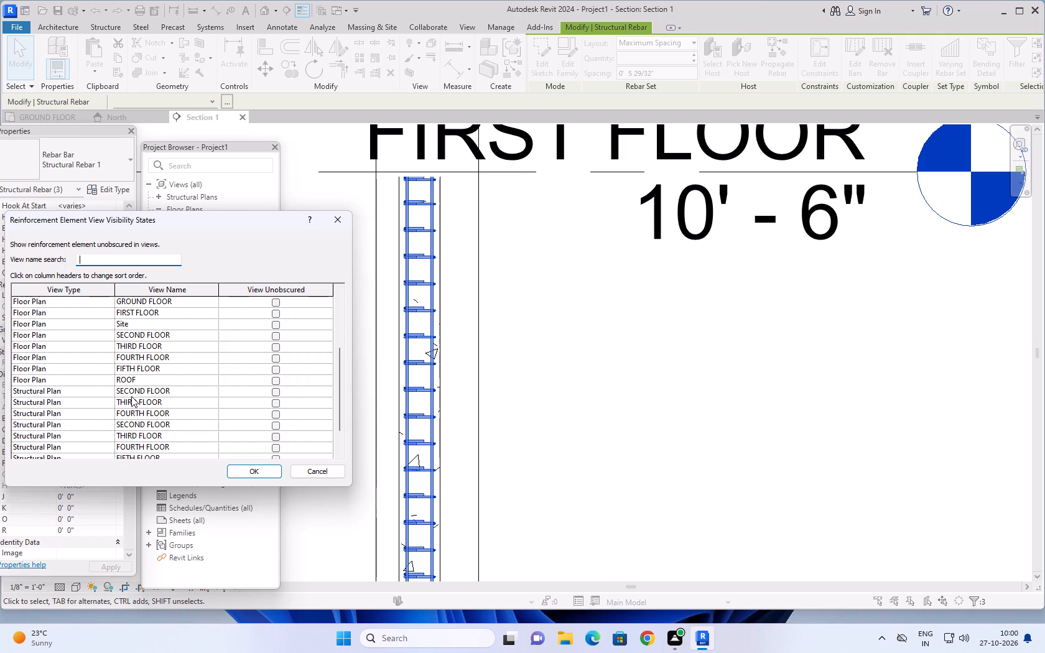
pyautogui.scroll(-2, 131, 396)
pyautogui.scroll(1, 126, 377)
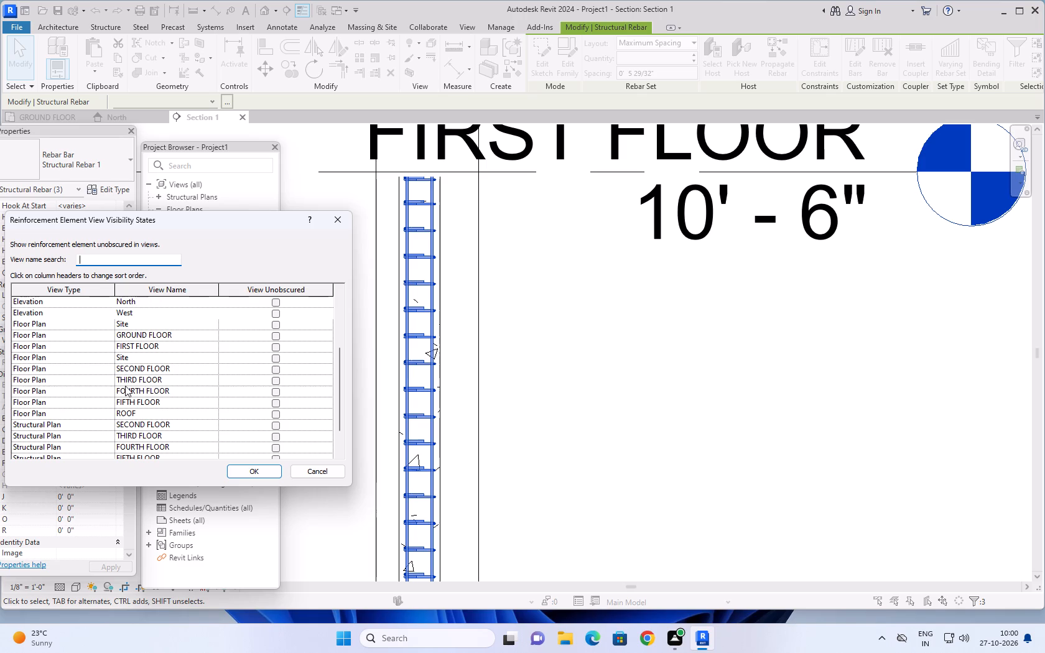
pyautogui.scroll(6, 128, 386)
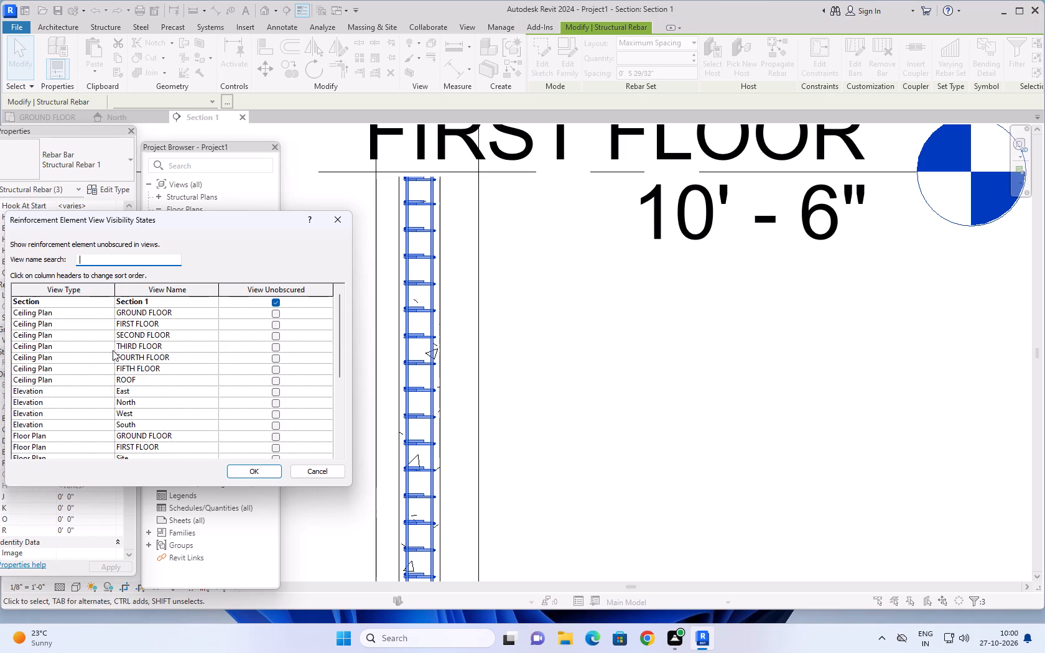
# Search the view names for 3, clear the search, check the whole view list again and close the visibility states.
pyautogui.click(105, 261)
pyautogui.press('3')
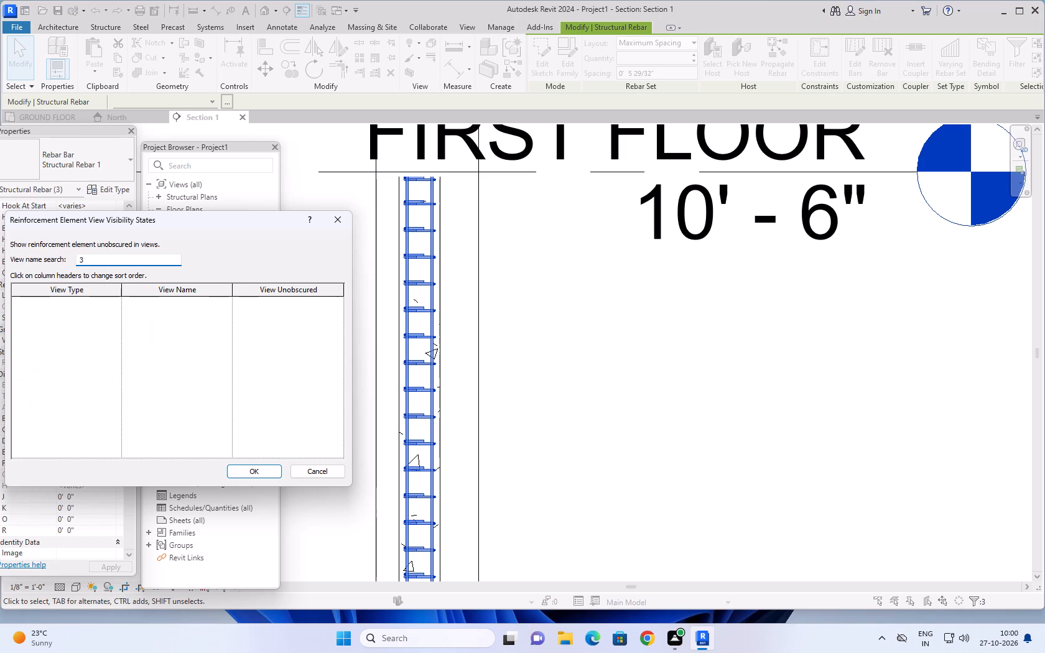
pyautogui.press('BackSpace')
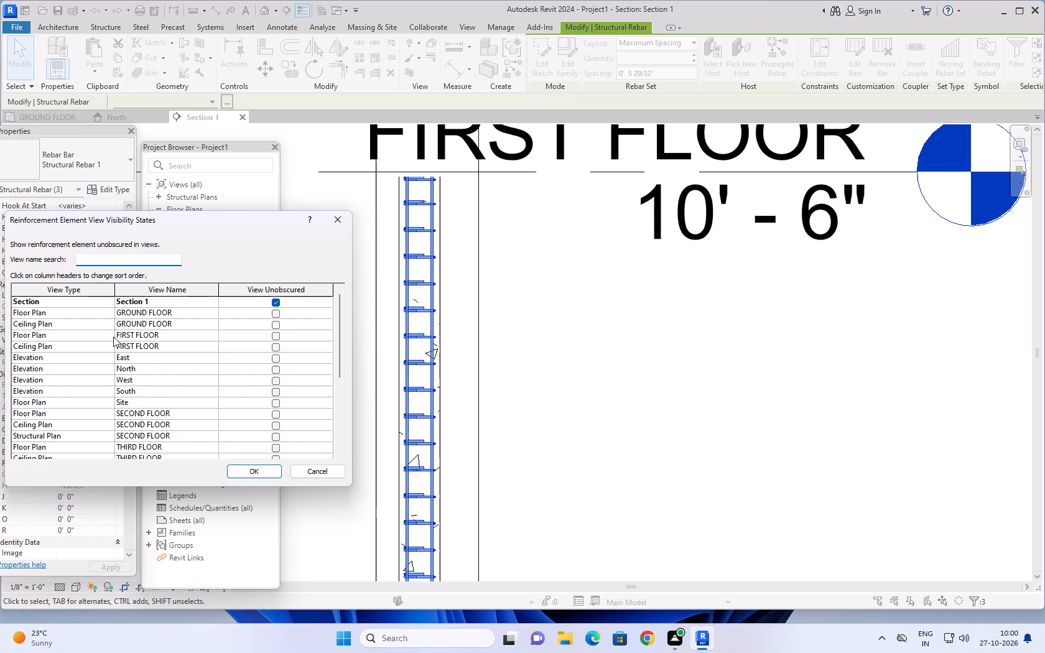
pyautogui.scroll(4, 147, 349)
pyautogui.scroll(-9, 149, 351)
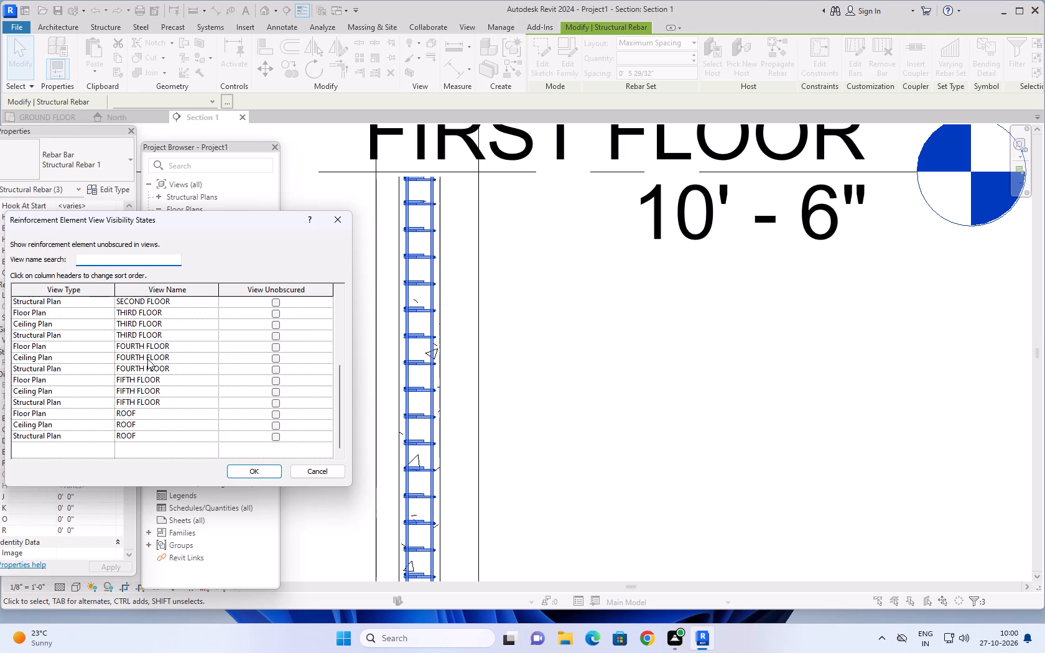
pyautogui.scroll(10, 147, 360)
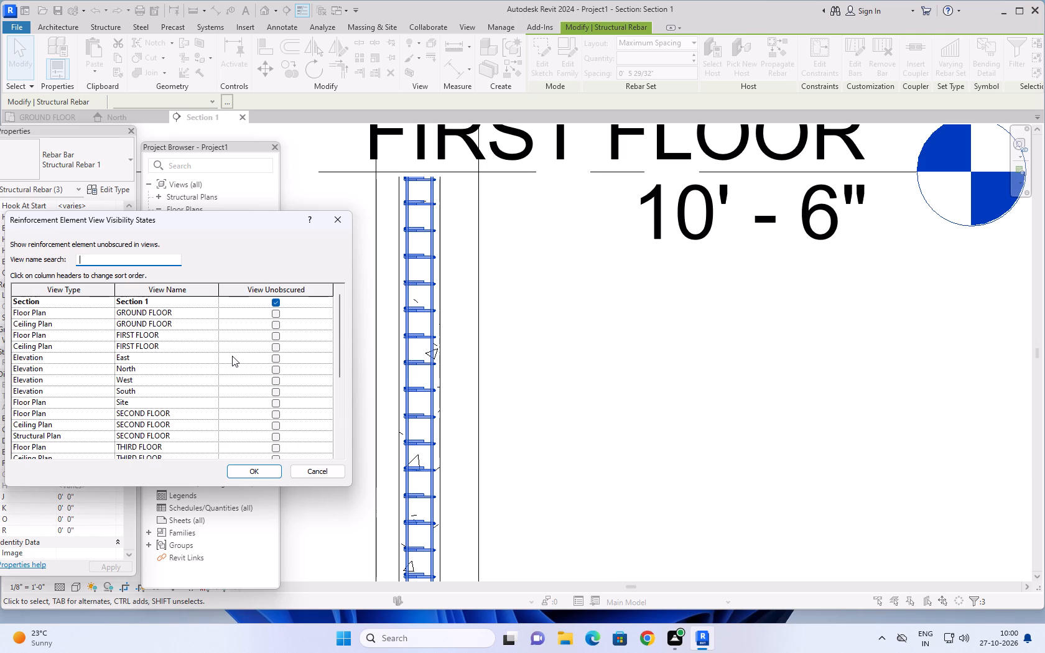
pyautogui.click(258, 472)
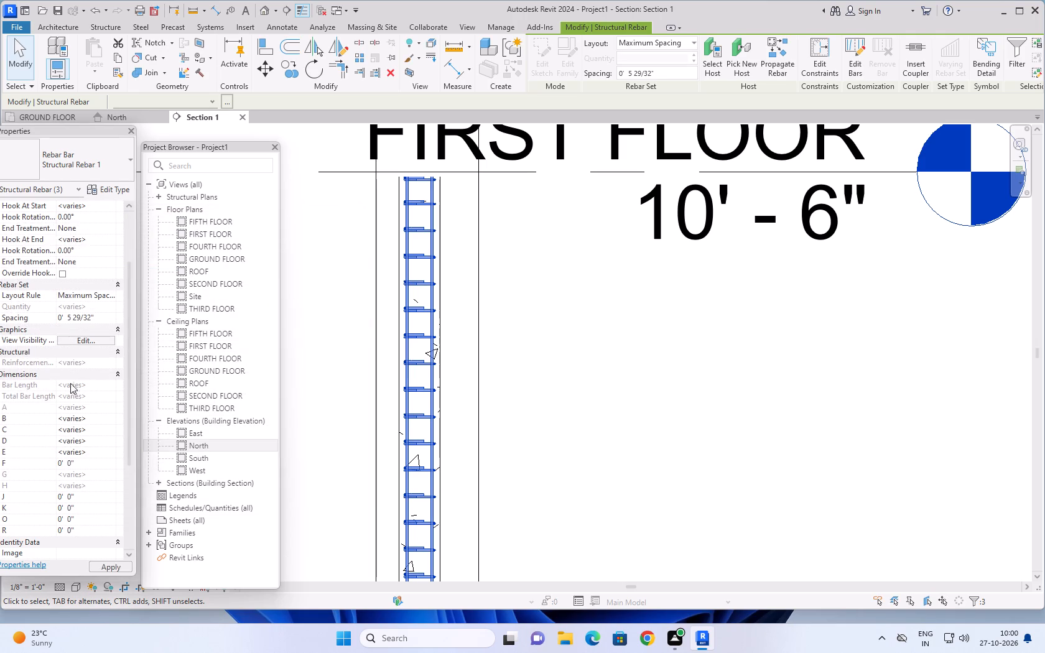
# Examine the properties of the three selected rebar sets, from construction down to the IFC parameters.
pyautogui.scroll(-2, 70, 342)
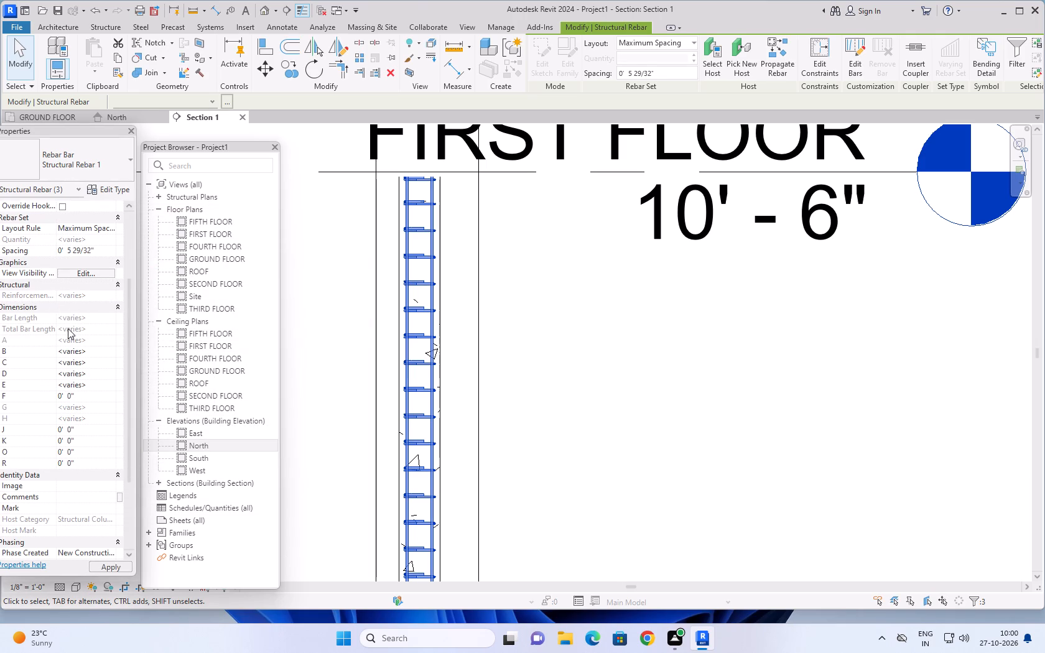
pyautogui.scroll(-7, 67, 339)
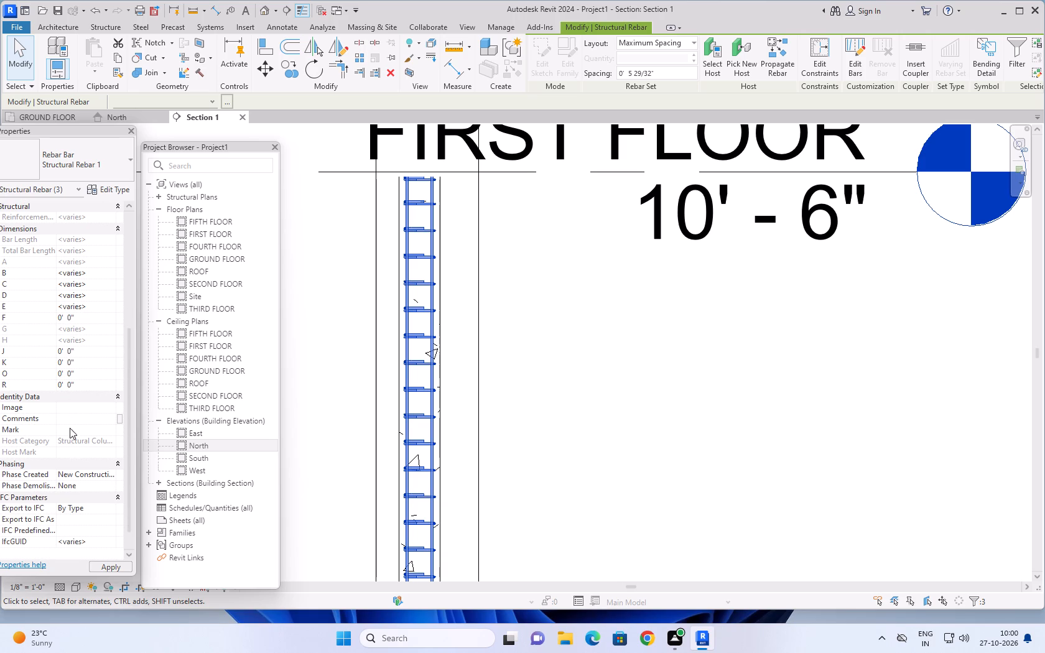
pyautogui.scroll(15, 67, 448)
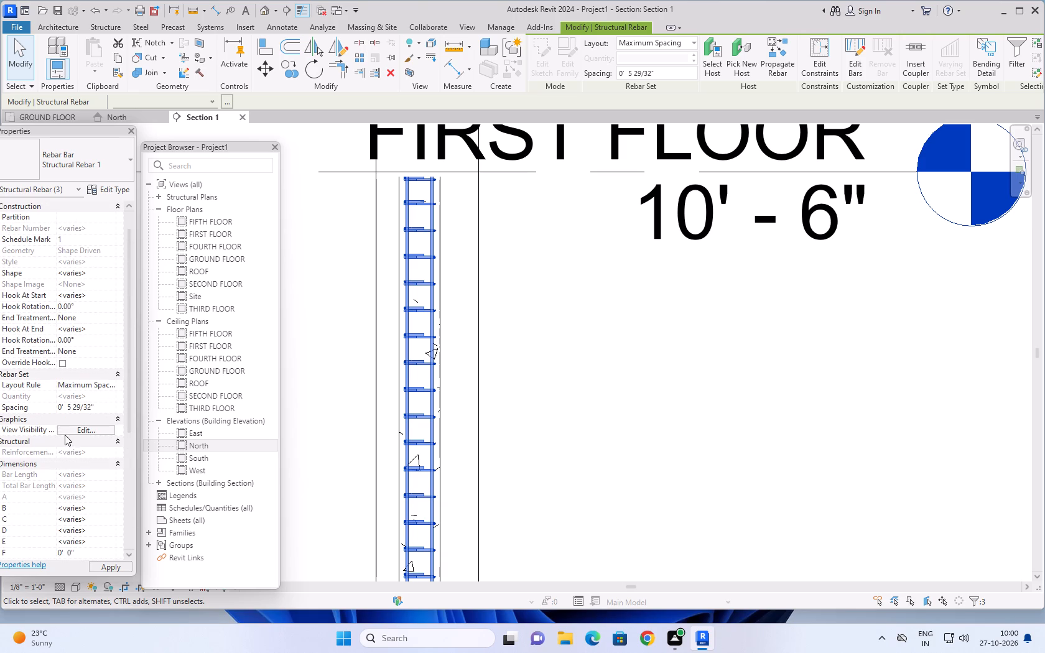
pyautogui.scroll(1, 65, 435)
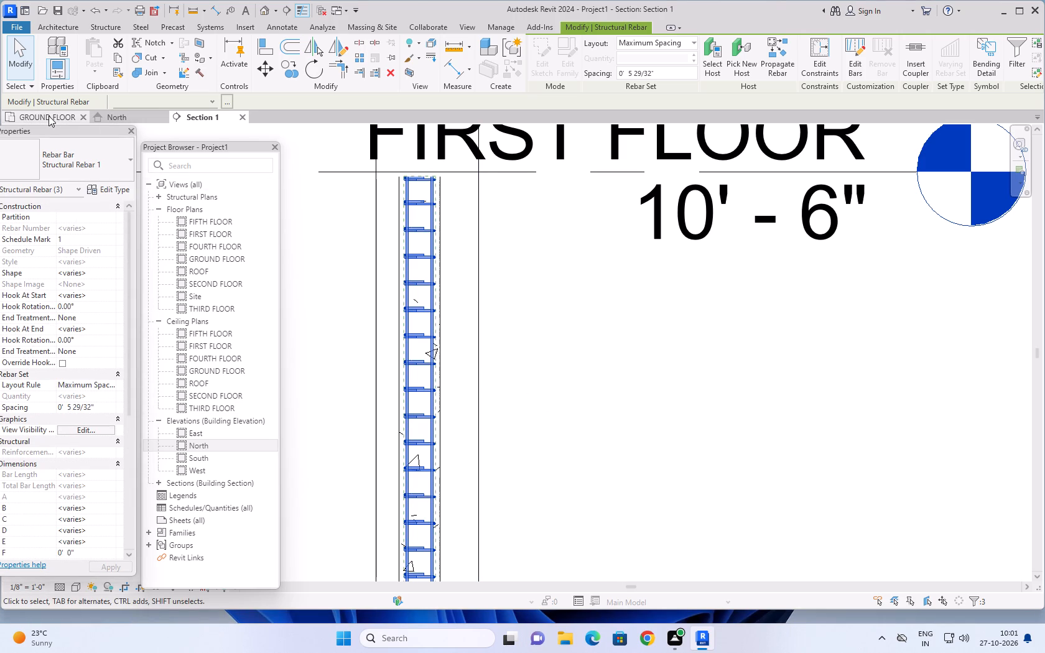
# Open the default 3D view of the building and focus on the ground-floor columns.
pyautogui.click(269, 6)
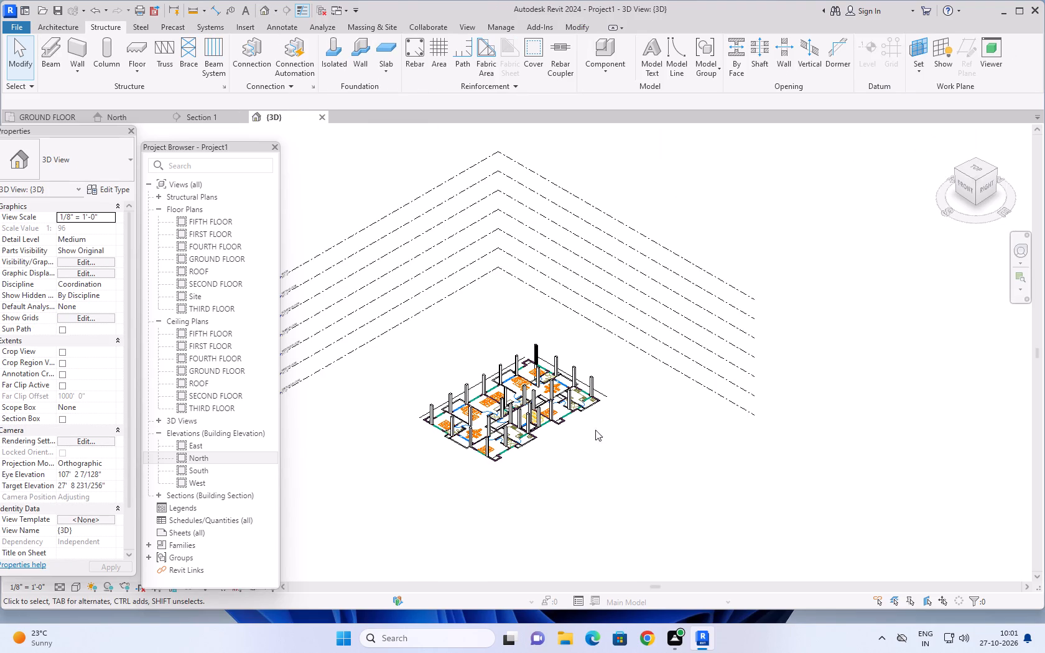
pyautogui.press('Escape')
pyautogui.scroll(5, 542, 350)
pyautogui.scroll(-1, 545, 369)
pyautogui.scroll(10, 545, 369)
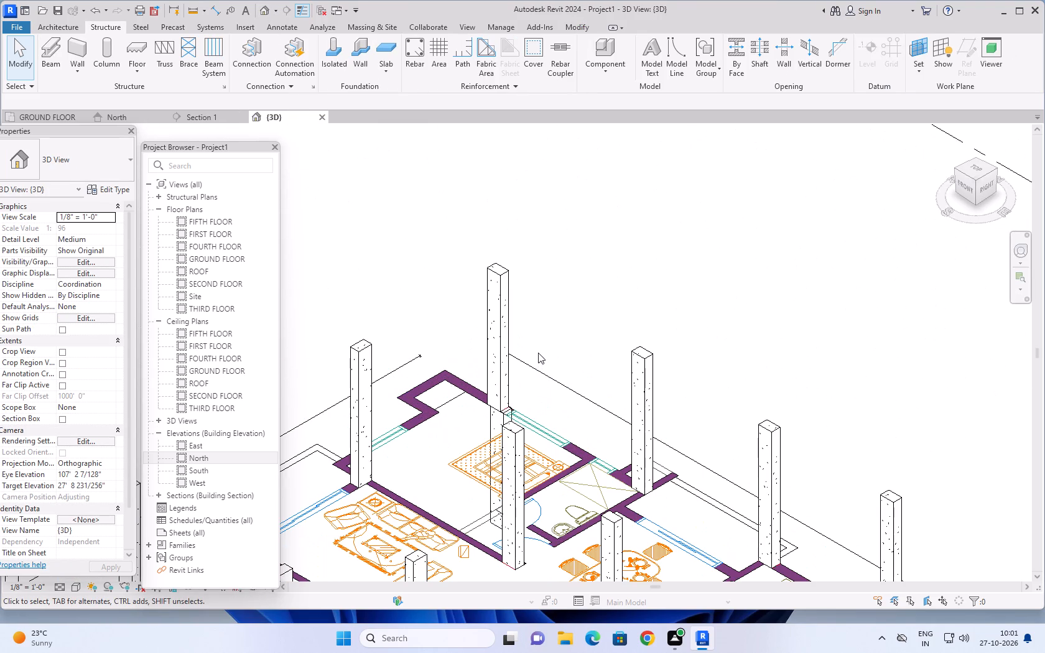
# Change the 3D view's visual style to one that shows material textures on the concrete columns.
pyautogui.click(72, 588)
pyautogui.click(80, 569)
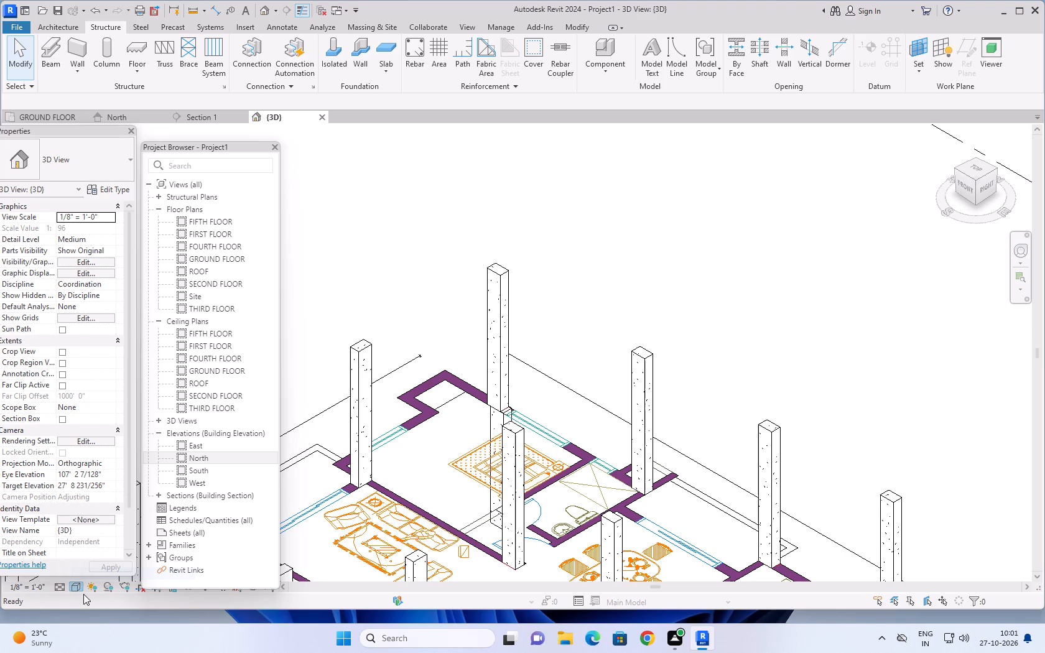
pyautogui.scroll(1, 475, 346)
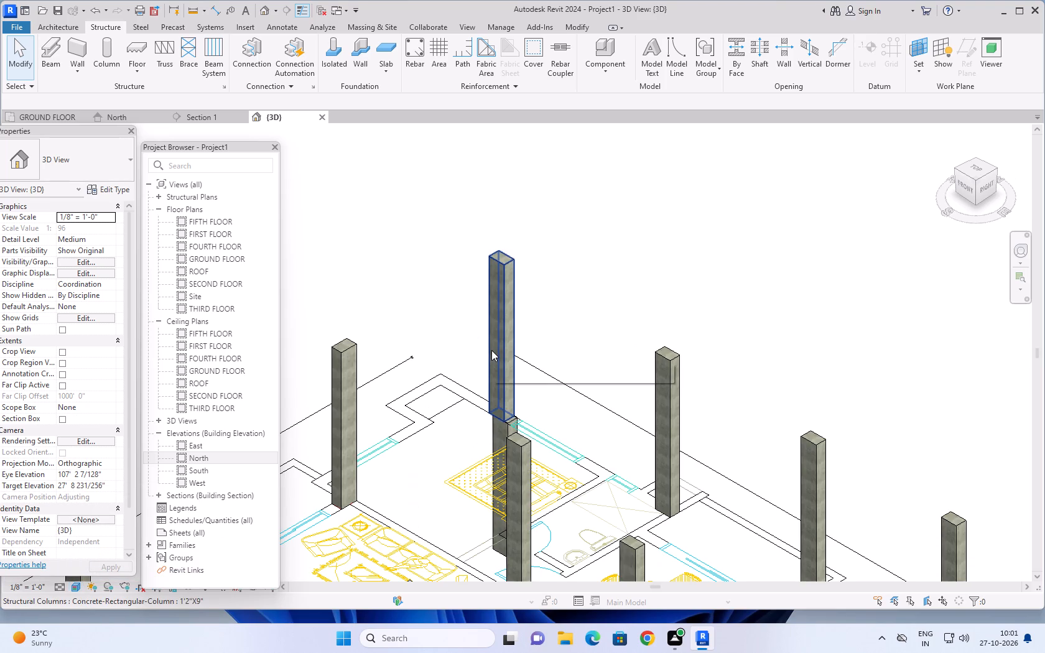
pyautogui.keyDown('shift'); pyautogui.moveTo(555, 331); pyautogui.dragTo(585, 339, button='middle'); pyautogui.keyUp('shift')
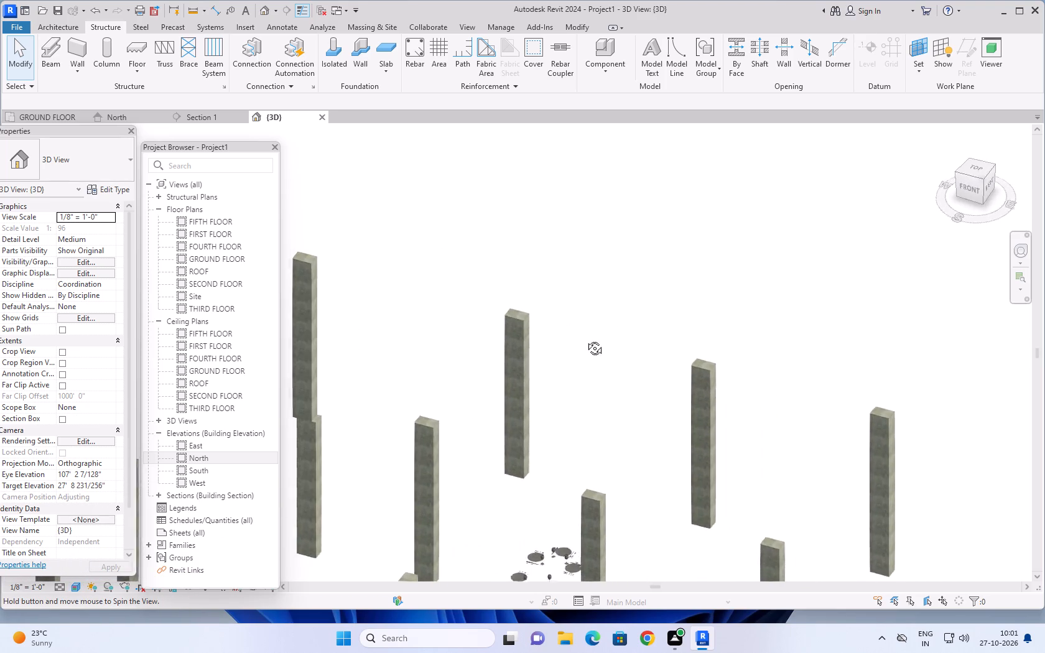
# Set the 3D view's detail level to Fine and select the reinforced ground-floor column to check its bars.
pyautogui.keyDown('shift'); pyautogui.moveTo(585, 339); pyautogui.dragTo(542, 354, button='middle'); pyautogui.keyUp('shift')
pyautogui.scroll(6, 541, 327)
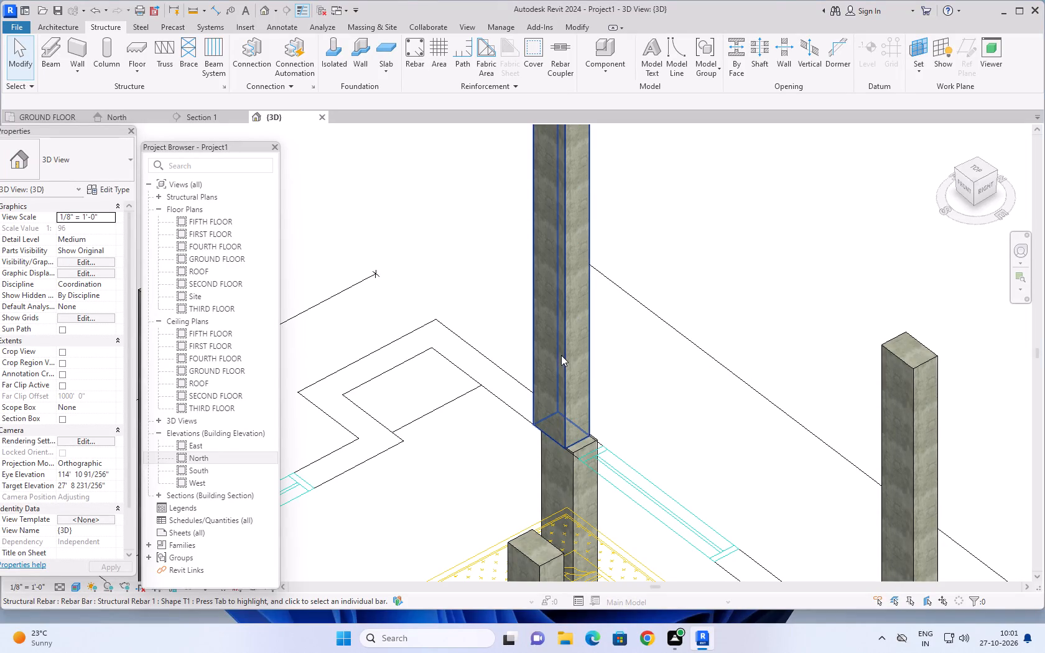
pyautogui.click(561, 355)
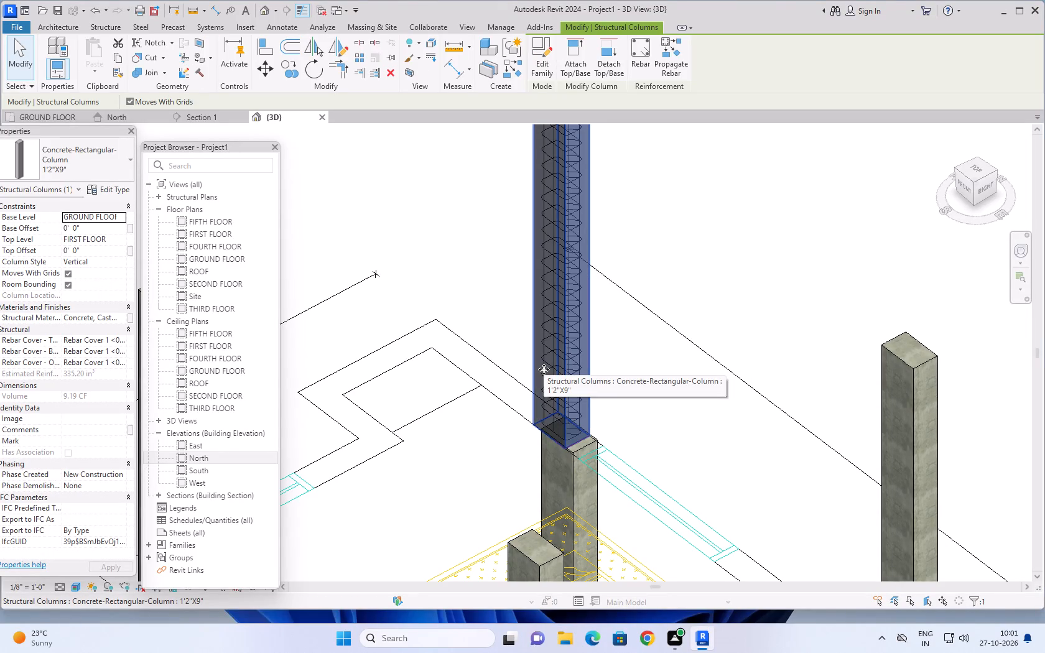
pyautogui.click(60, 590)
pyautogui.click(72, 573)
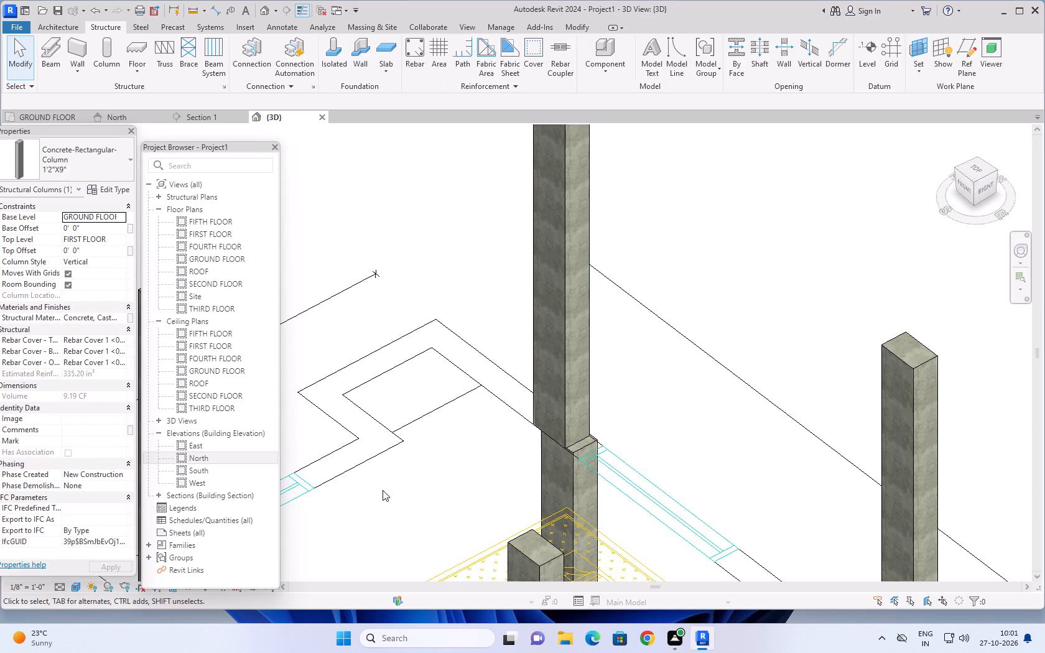
pyautogui.click(555, 364)
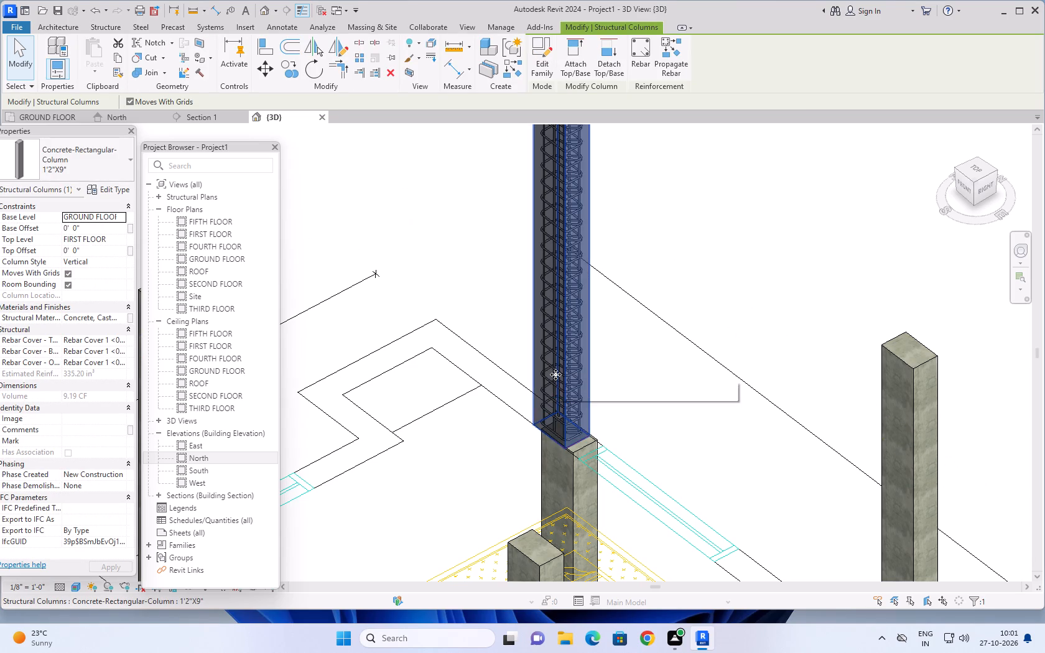
pyautogui.scroll(-3, 555, 374)
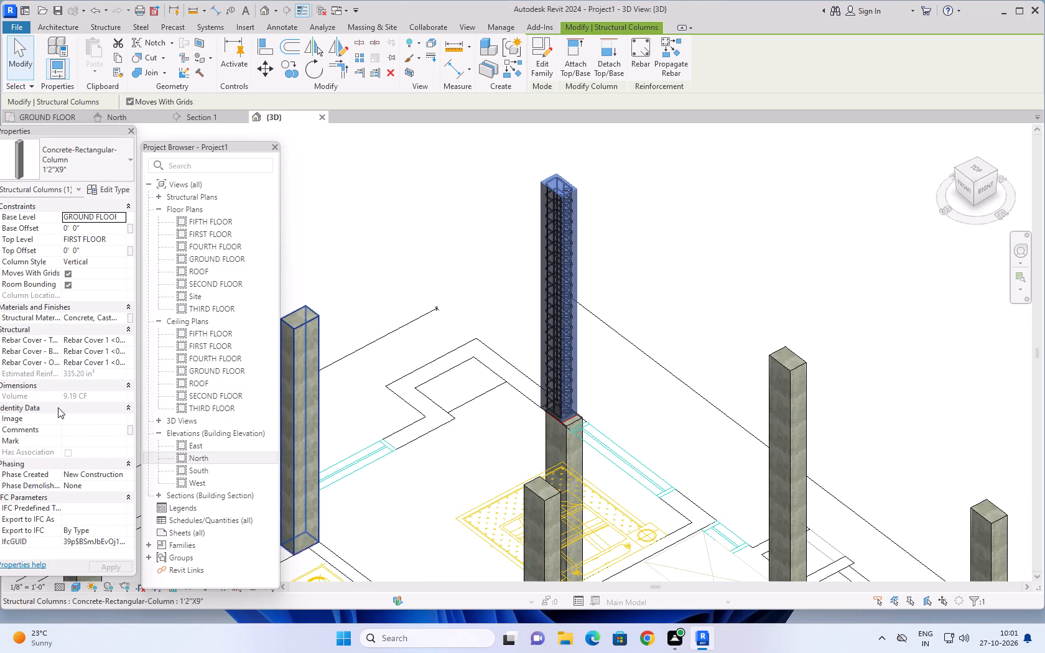
pyautogui.press('Escape')
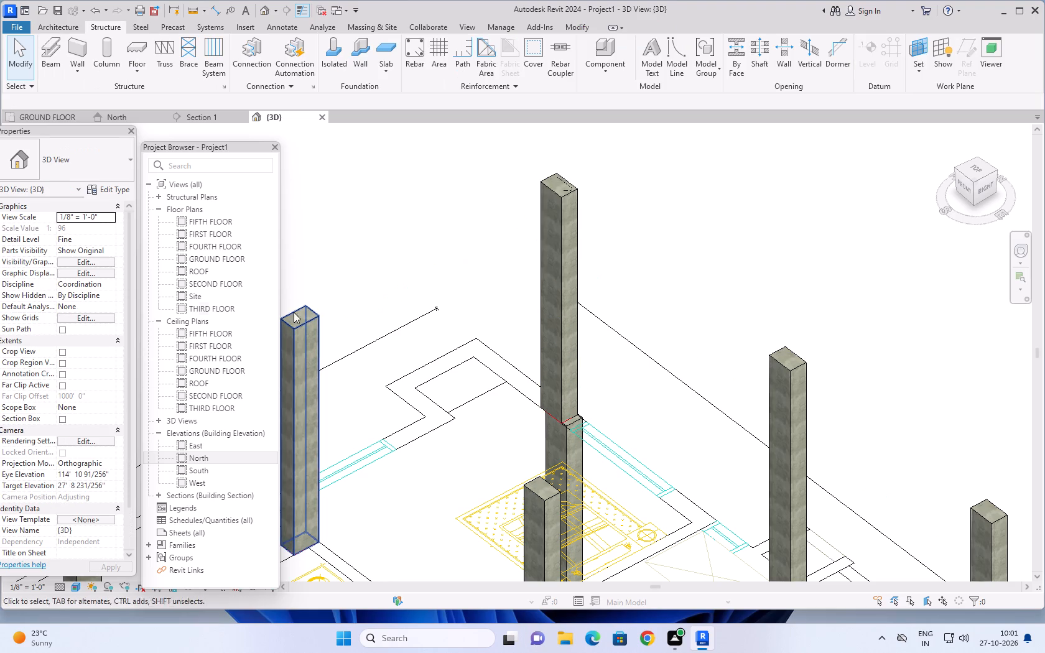
# In Section 1, select the column's ties and both vertical bar sets and make them unobscured in the {3D} view.
pyautogui.click(211, 119)
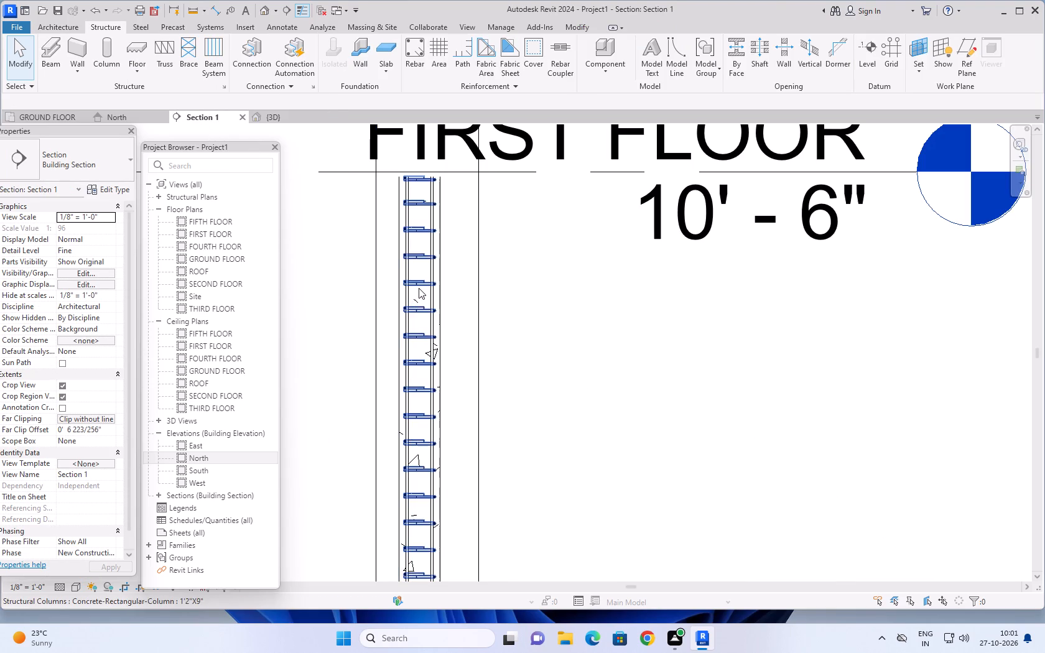
pyautogui.scroll(2, 420, 288)
pyautogui.click(420, 288)
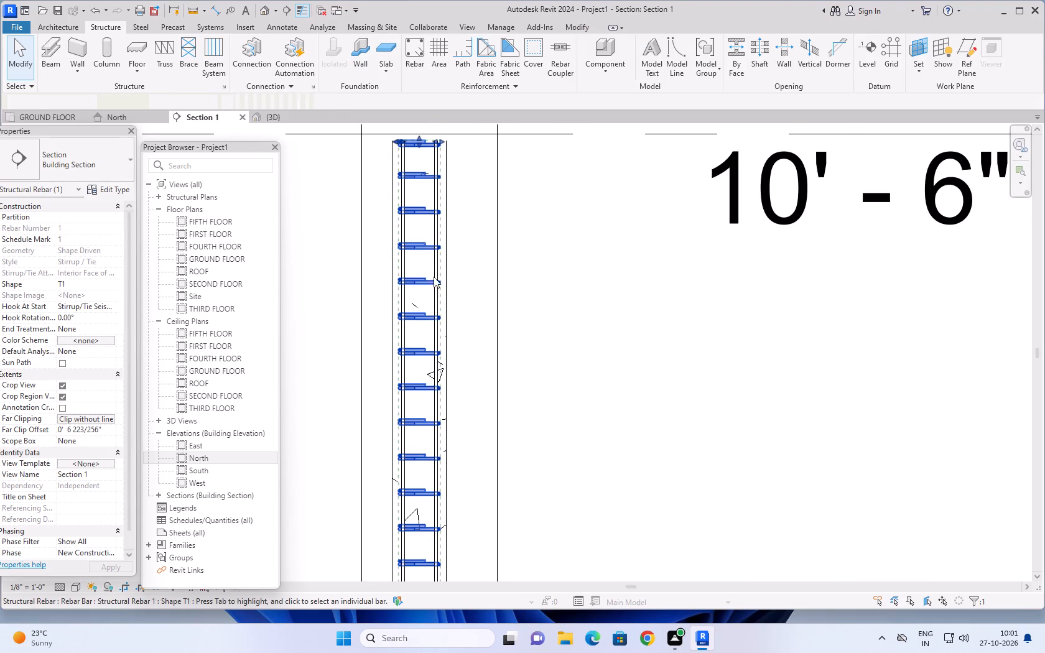
pyautogui.keyDown('ctrl'); pyautogui.click(437, 266); pyautogui.keyUp('ctrl')
pyautogui.keyDown('ctrl'); pyautogui.click(406, 264); pyautogui.keyUp('ctrl')
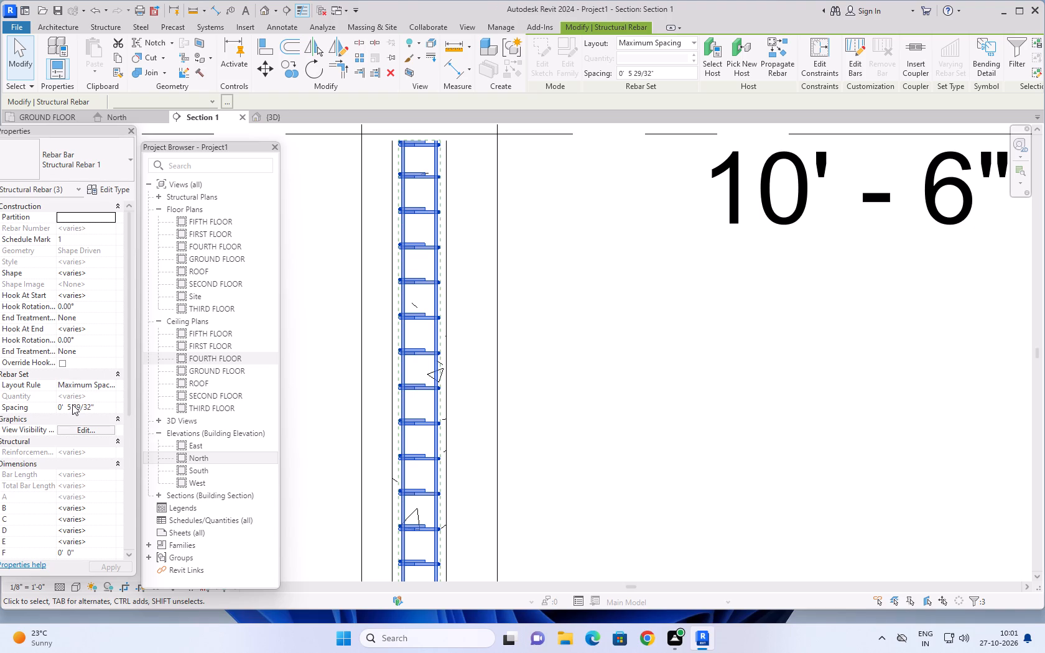
pyautogui.click(72, 429)
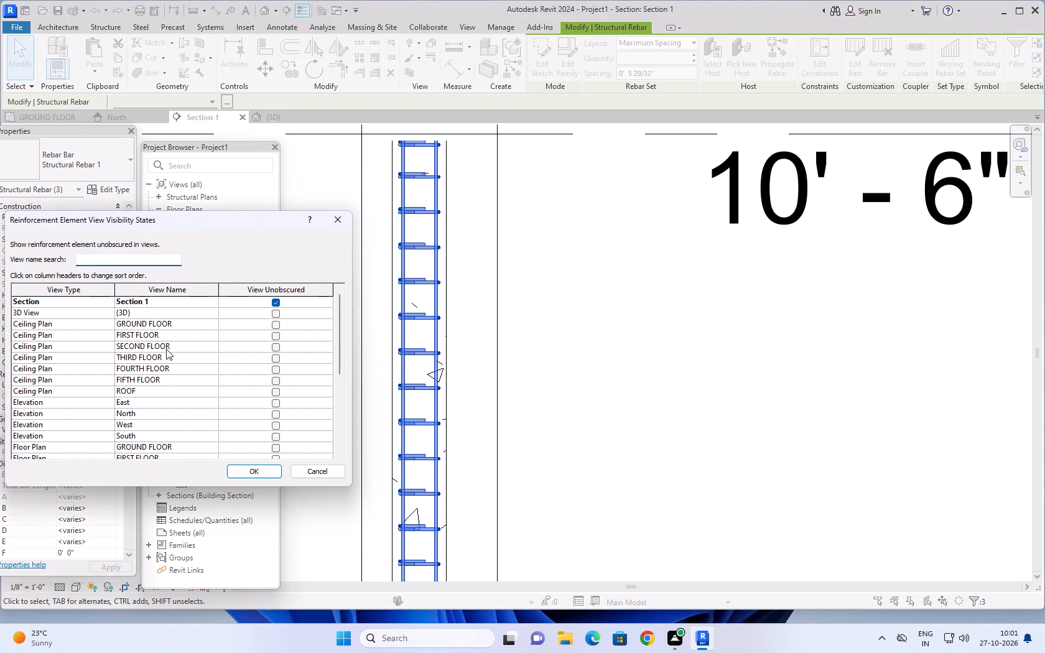
pyautogui.click(279, 312)
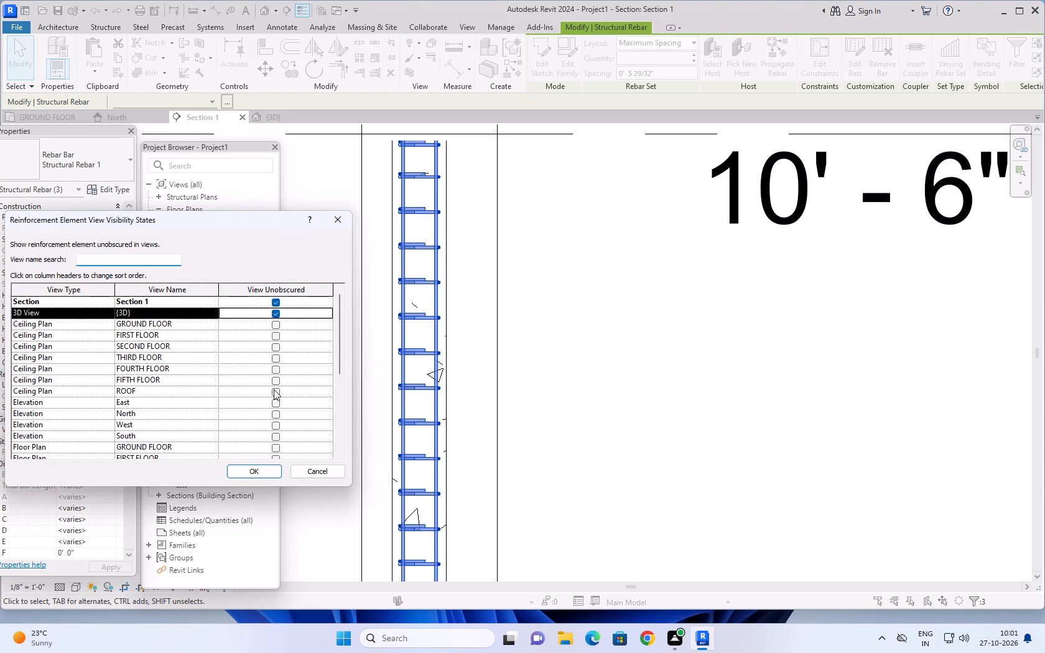
pyautogui.click(255, 471)
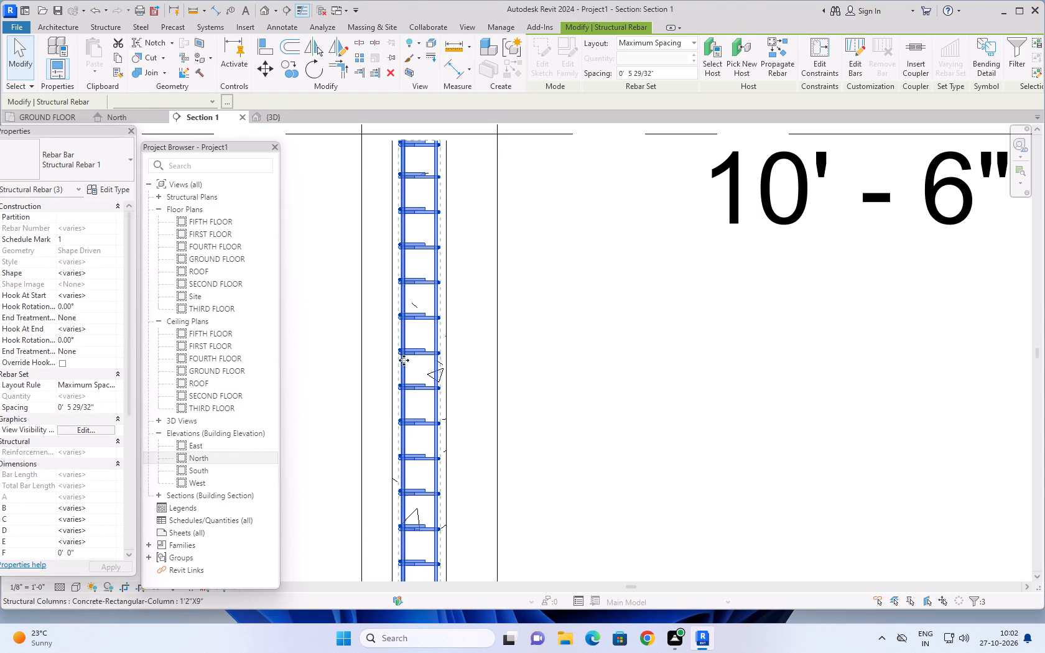
# Return to the 3D view and examine the rebar cage in the upper part of the reinforced column.
pyautogui.scroll(-5, 415, 358)
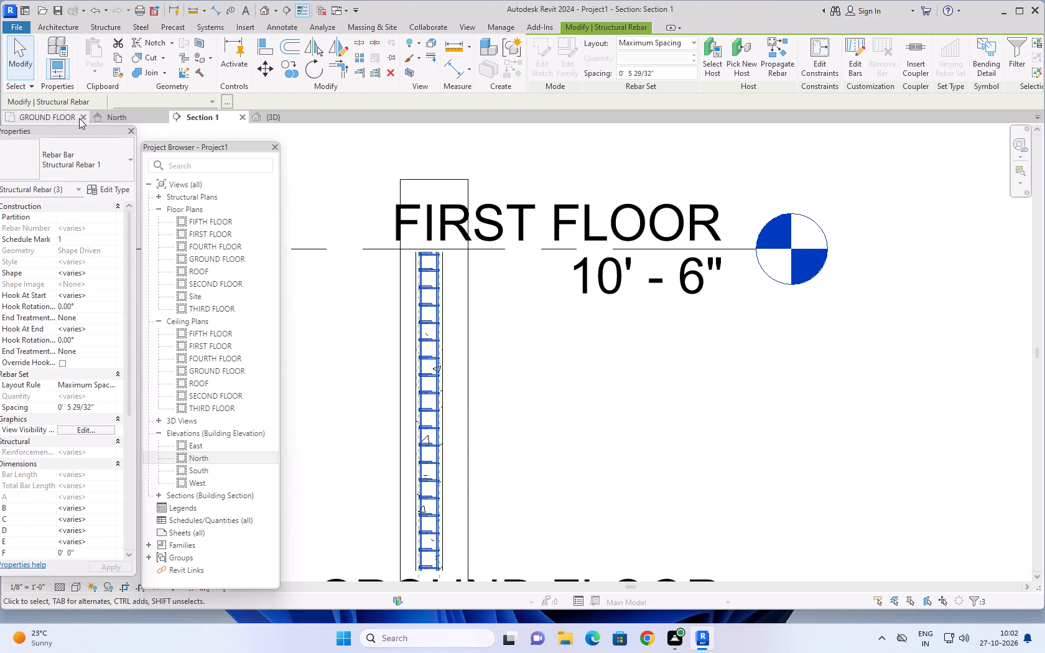
pyautogui.click(280, 115)
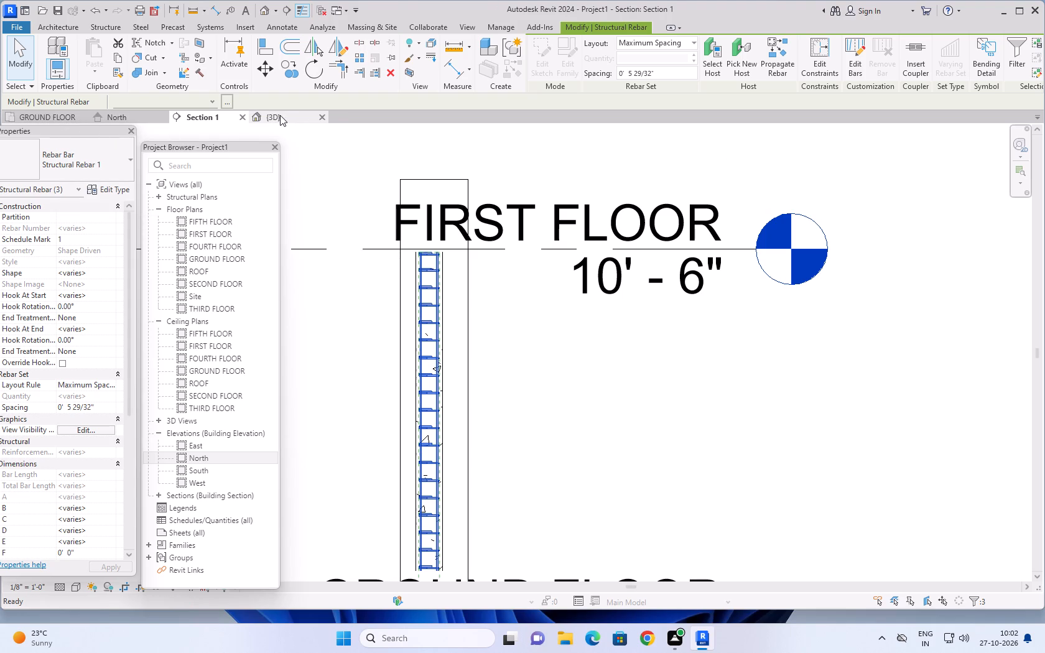
pyautogui.click(641, 294)
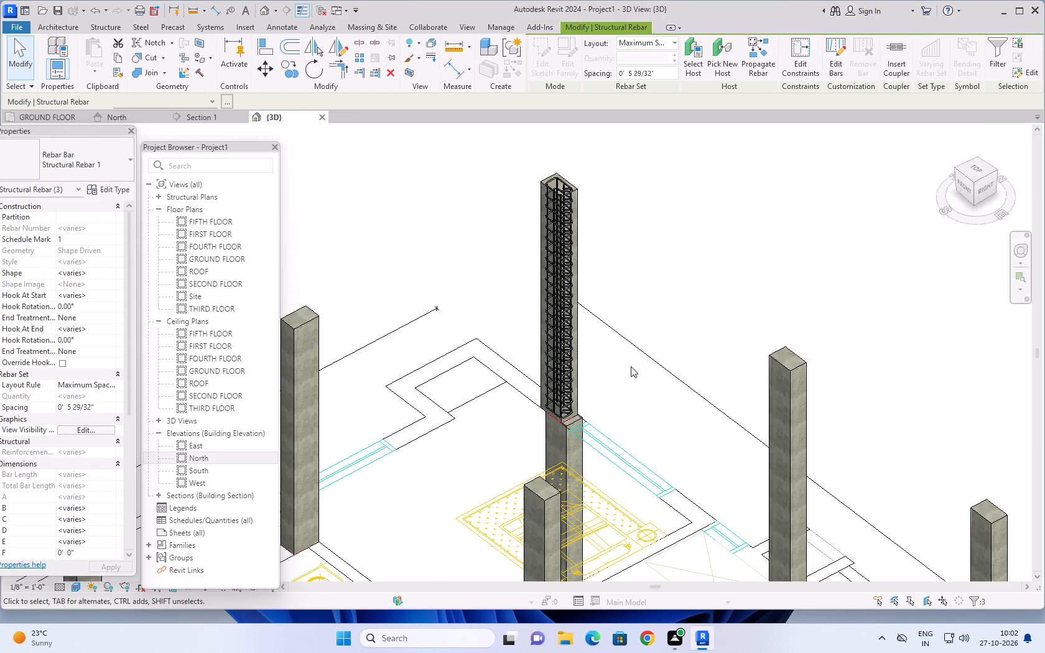
pyautogui.moveTo(627, 384); pyautogui.dragTo(603, 396, button='middle')
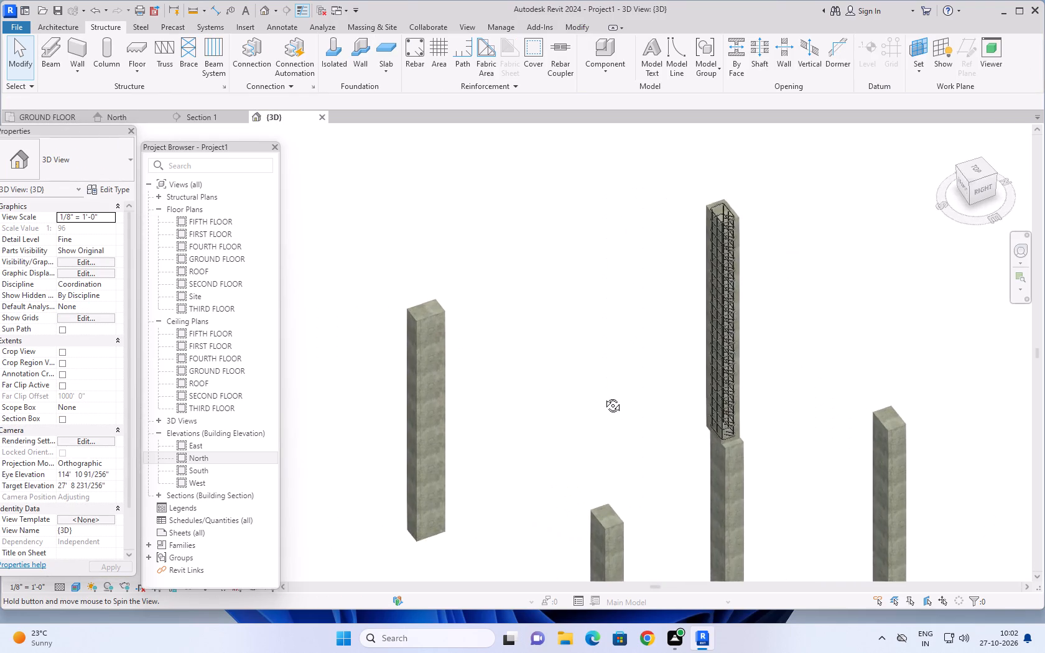
pyautogui.moveTo(603, 396); pyautogui.dragTo(610, 397, button='middle')
pyautogui.scroll(2, 660, 327)
pyautogui.moveTo(679, 317); pyautogui.dragTo(661, 383, button='middle')
pyautogui.keyDown('shift'); pyautogui.moveTo(662, 383); pyautogui.dragTo(656, 391, button='middle'); pyautogui.keyUp('shift')
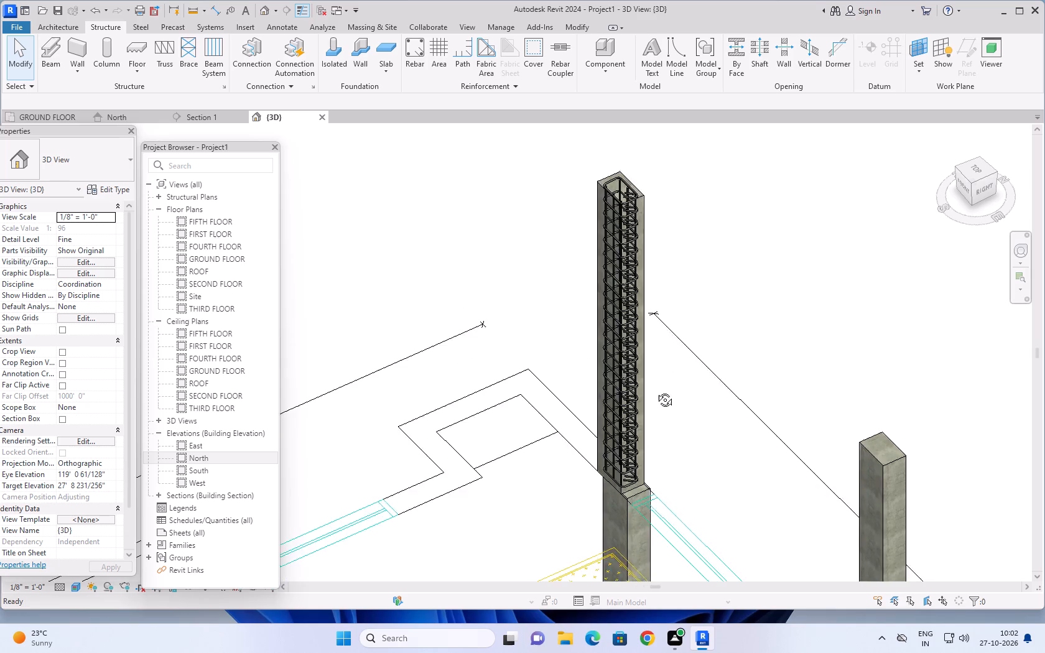
pyautogui.keyDown('shift'); pyautogui.moveTo(656, 391); pyautogui.dragTo(677, 359, button='middle'); pyautogui.keyUp('shift')
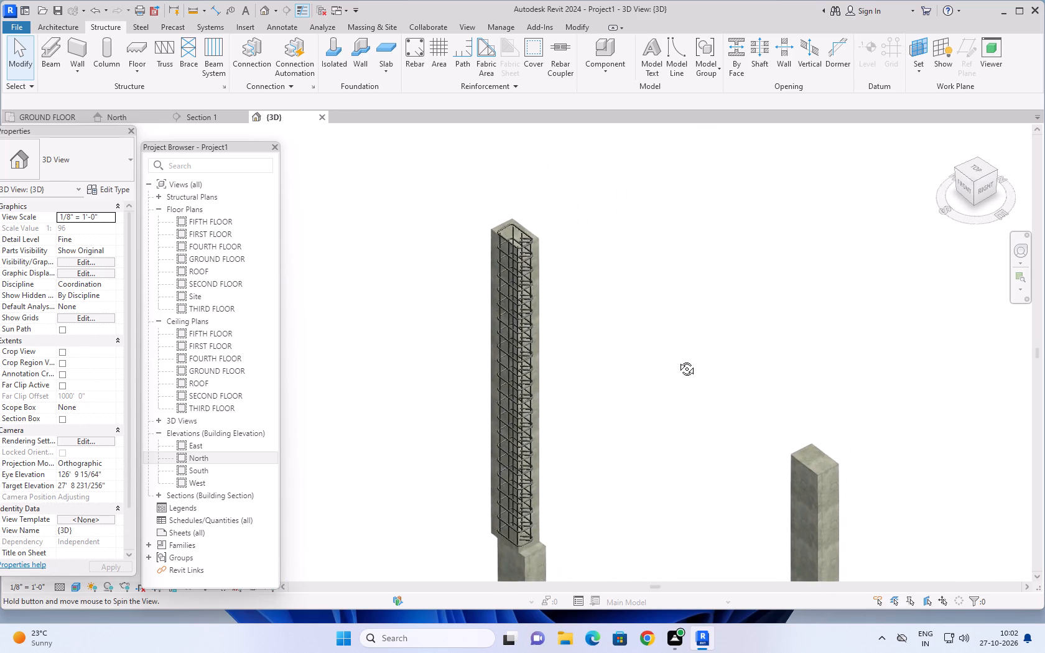
pyautogui.keyDown('shift'); pyautogui.moveTo(677, 359); pyautogui.dragTo(679, 356, button='middle'); pyautogui.keyUp('shift')
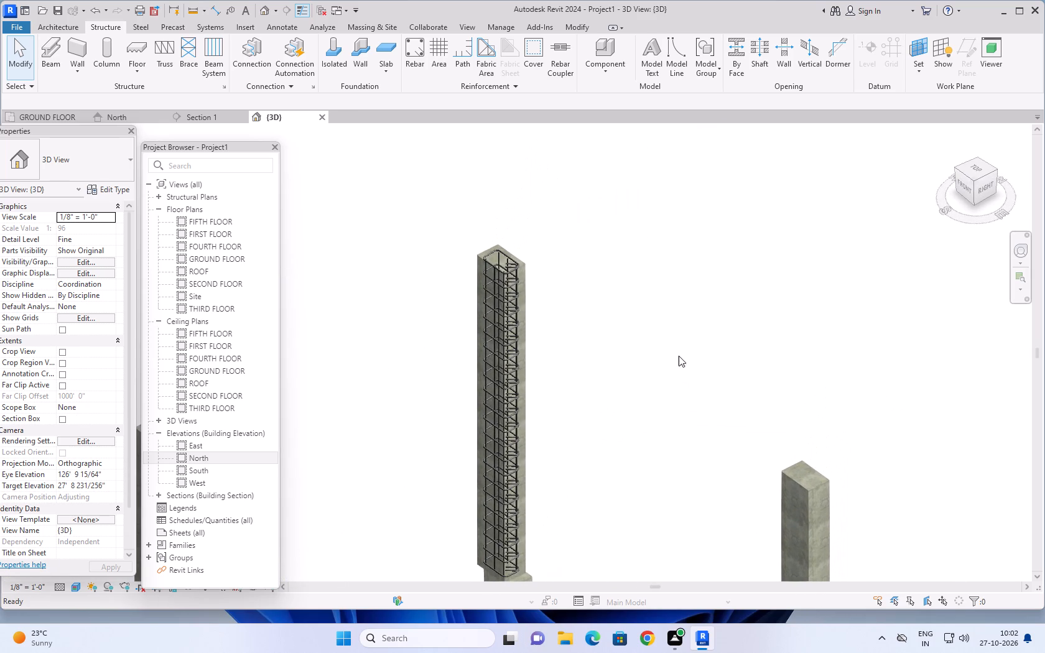
pyautogui.scroll(5, 498, 349)
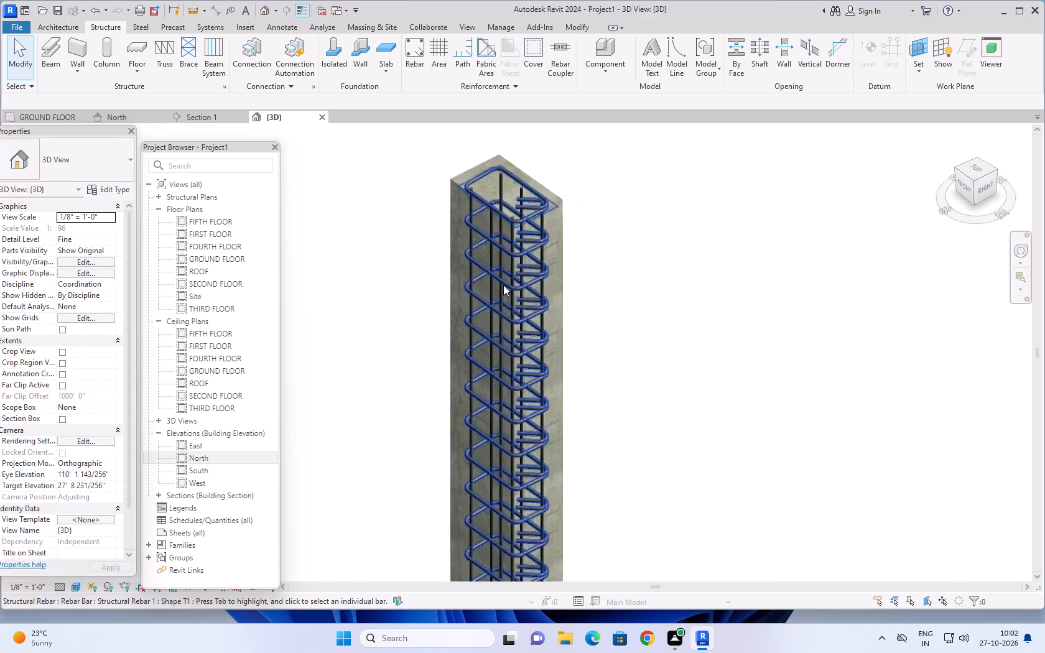
pyautogui.scroll(2, 503, 285)
pyautogui.moveTo(624, 324); pyautogui.dragTo(612, 353, button='middle')
pyautogui.scroll(-3, 628, 384)
pyautogui.scroll(-1, 672, 452)
# Examine the ties and vertical bars along the column's full height from other sides, and the column among its neighbours.
pyautogui.moveTo(702, 422); pyautogui.dragTo(488, 493, button='middle')
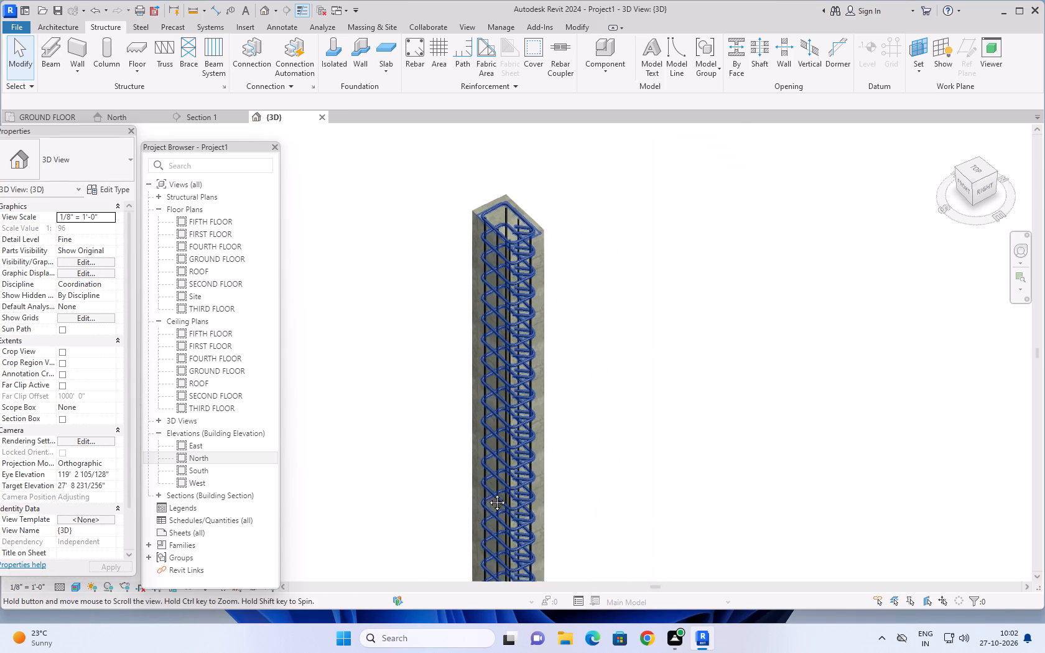
pyautogui.moveTo(488, 493); pyautogui.dragTo(462, 496, button='middle')
pyautogui.moveTo(573, 478); pyautogui.dragTo(555, 493, button='middle')
pyautogui.moveTo(558, 485); pyautogui.dragTo(493, 488, button='middle')
pyautogui.moveTo(620, 474); pyautogui.dragTo(572, 484, button='middle')
pyautogui.moveTo(574, 484); pyautogui.dragTo(557, 492, button='middle')
pyautogui.moveTo(551, 491); pyautogui.dragTo(414, 412, button='middle')
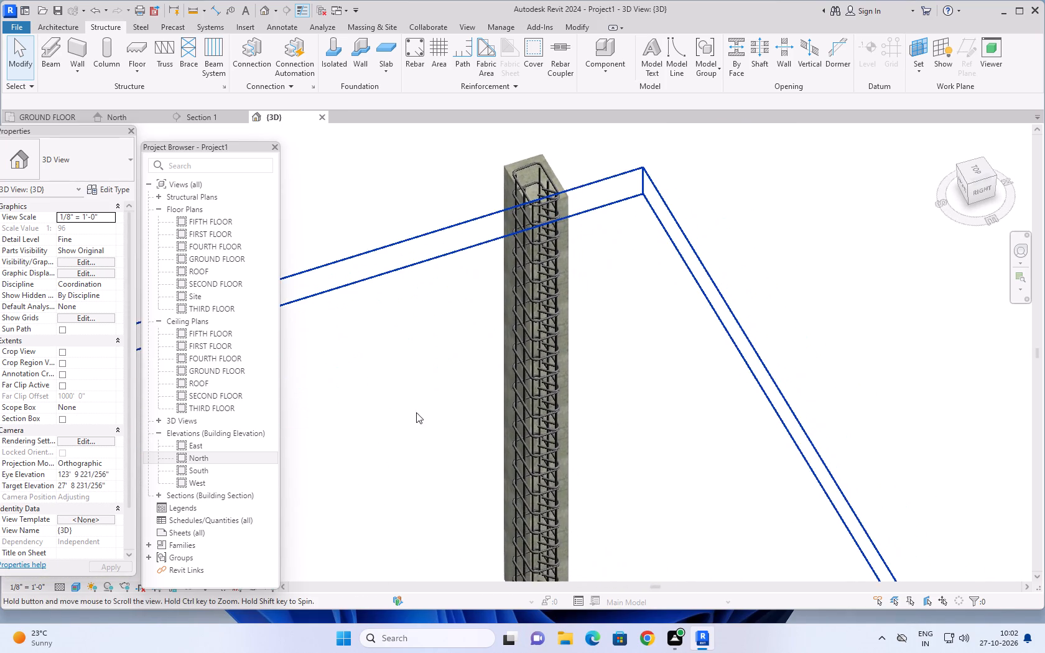
pyautogui.scroll(2, 557, 353)
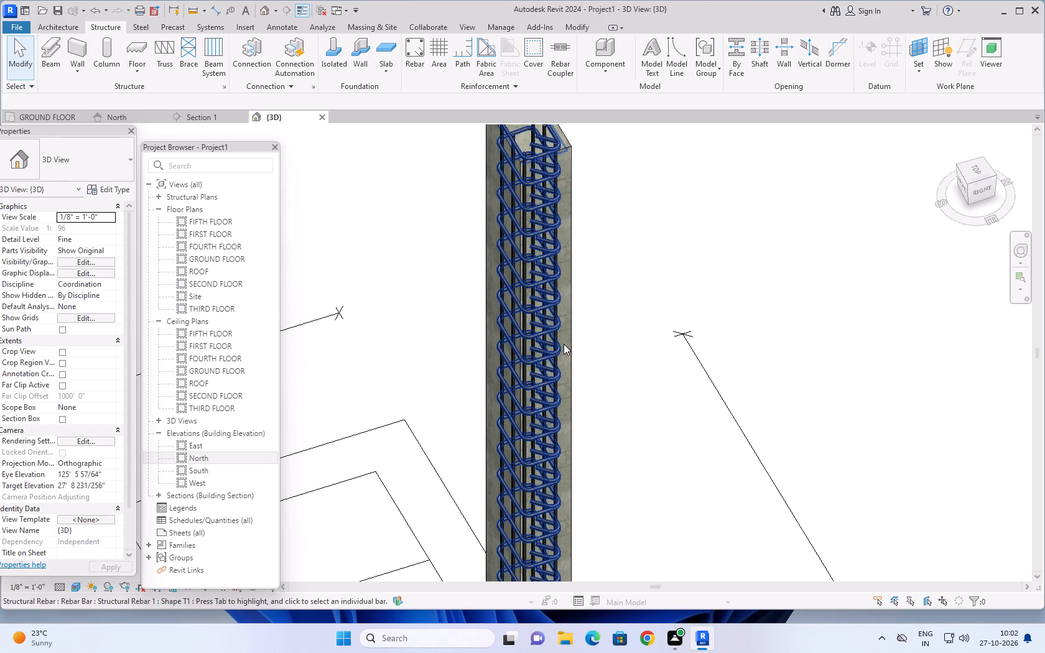
pyautogui.scroll(1, 564, 341)
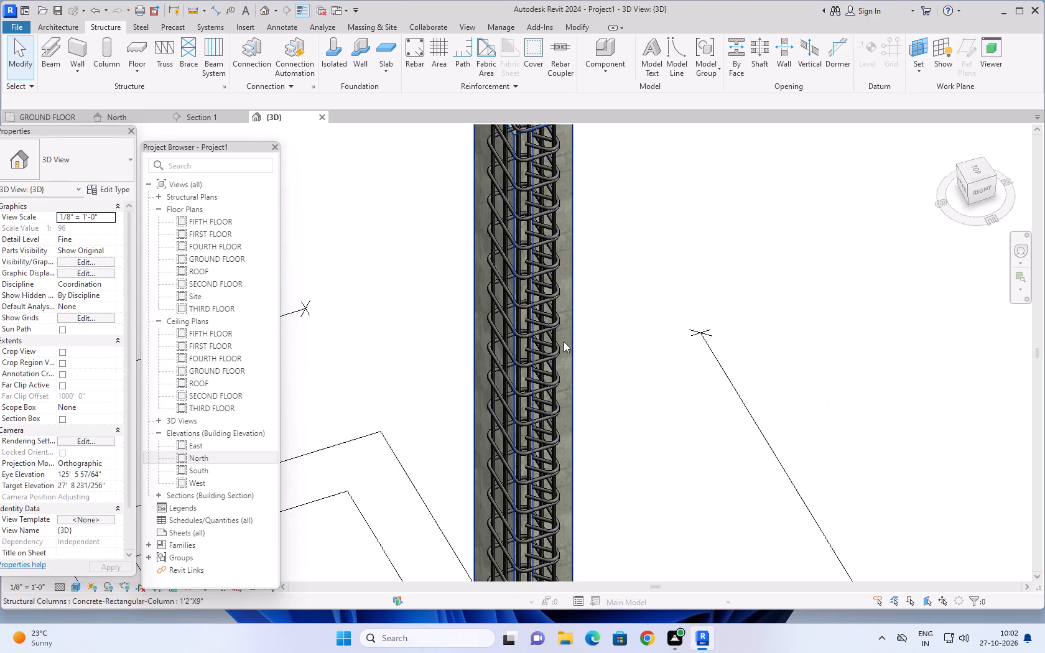
pyautogui.scroll(-4, 564, 341)
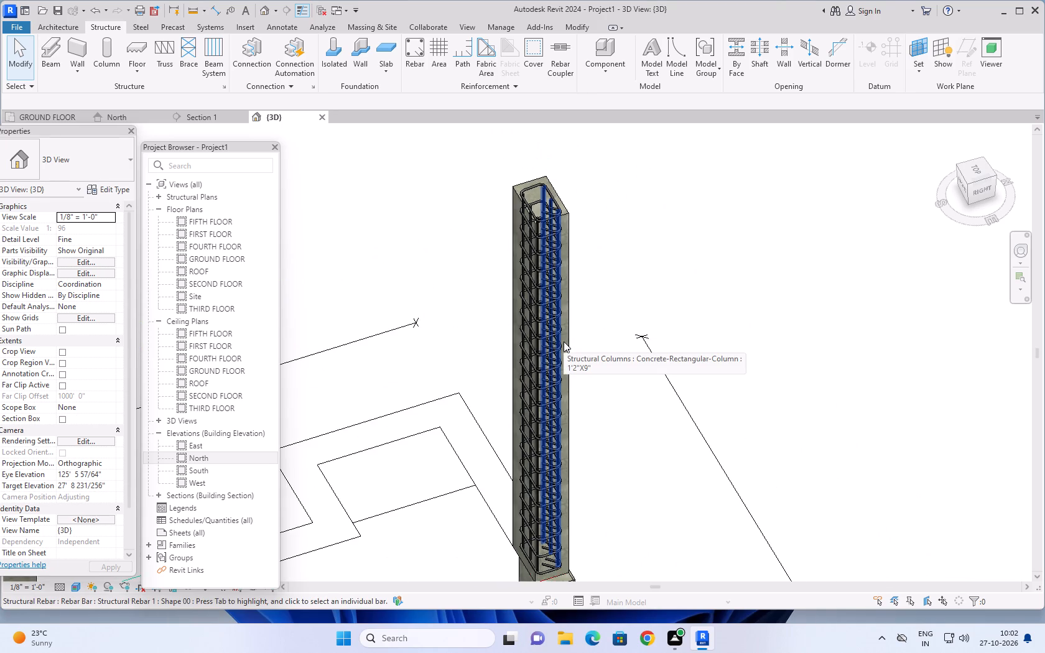
pyautogui.scroll(-3, 564, 341)
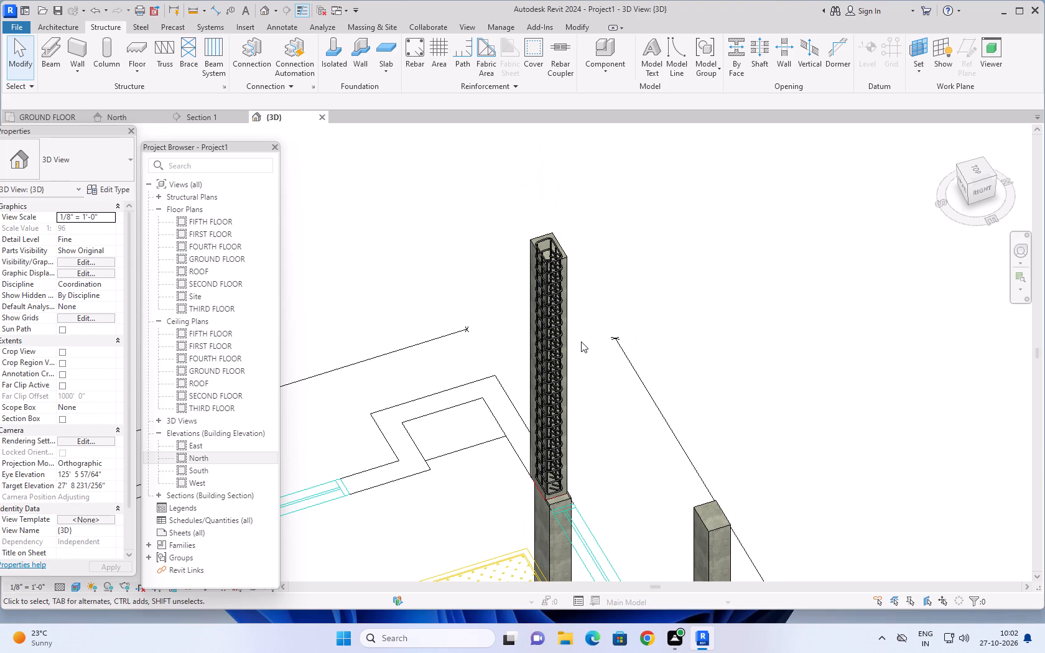
pyautogui.scroll(5, 581, 340)
pyautogui.moveTo(583, 317); pyautogui.dragTo(562, 371, button='middle')
pyautogui.scroll(1, 566, 381)
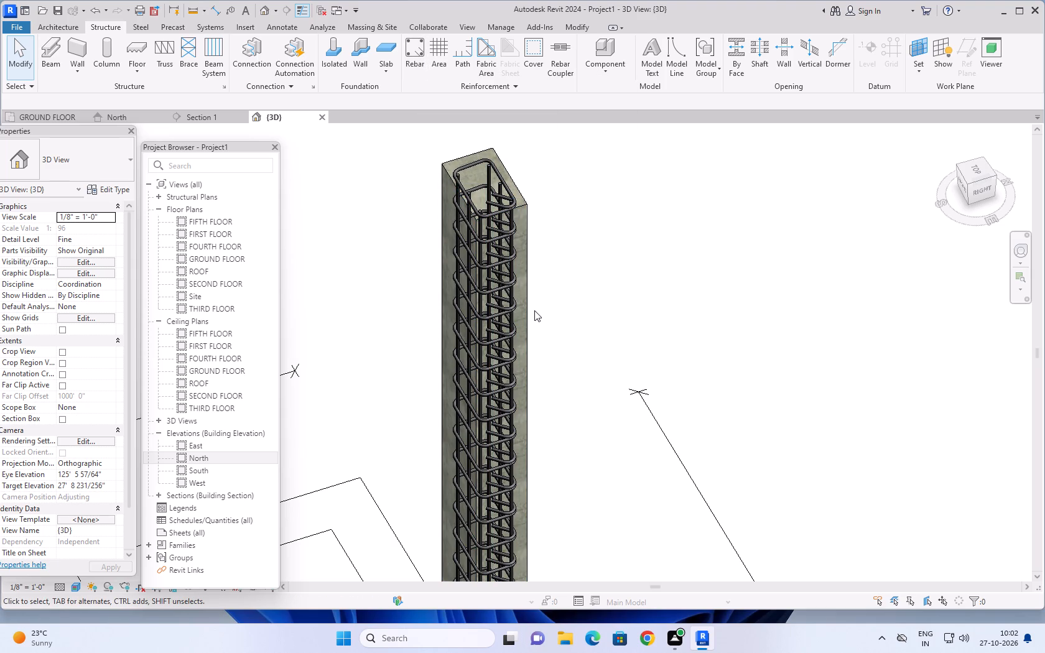
pyautogui.scroll(-8, 530, 291)
pyautogui.moveTo(590, 353); pyautogui.dragTo(537, 251, button='middle')
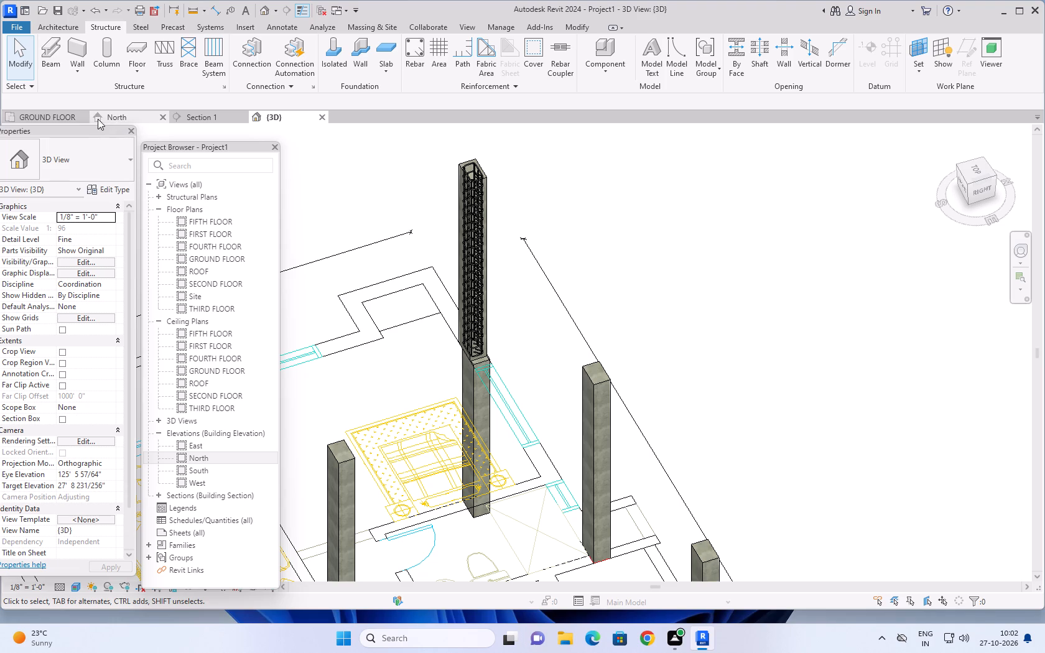
# On the GROUND FLOOR plan, draw a short building section across the column in the wall between the master bedroom and its toilet.
pyautogui.click(30, 114)
pyautogui.scroll(-6, 644, 352)
pyautogui.moveTo(670, 371); pyautogui.dragTo(481, 355, button='middle')
pyautogui.scroll(-4, 736, 338)
pyautogui.moveTo(807, 328); pyautogui.dragTo(444, 296, button='middle')
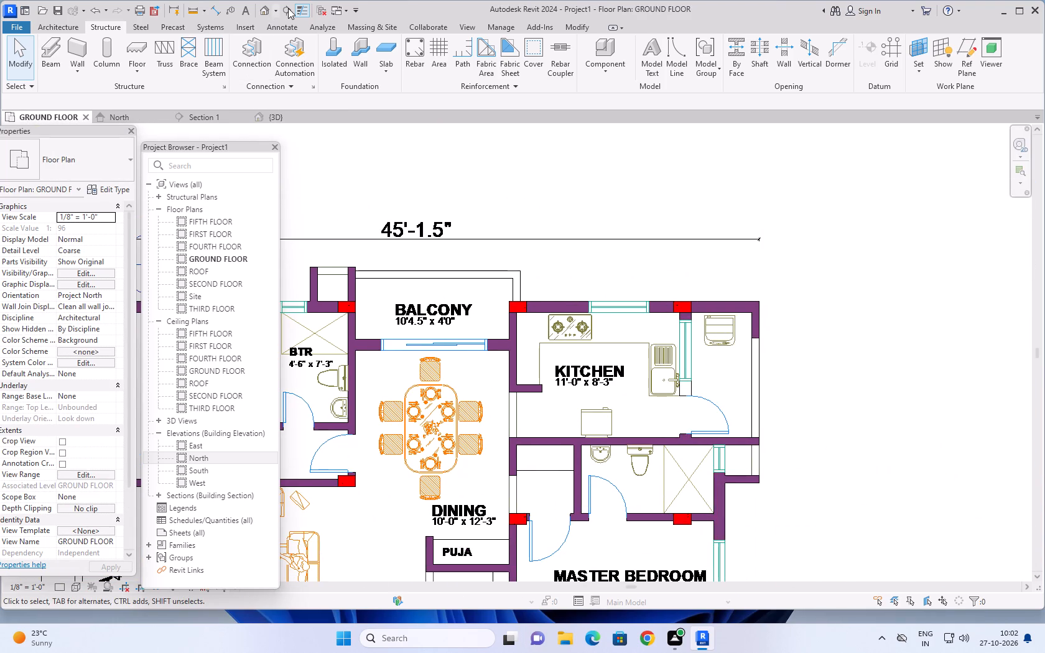
pyautogui.click(288, 8)
pyautogui.scroll(4, 539, 304)
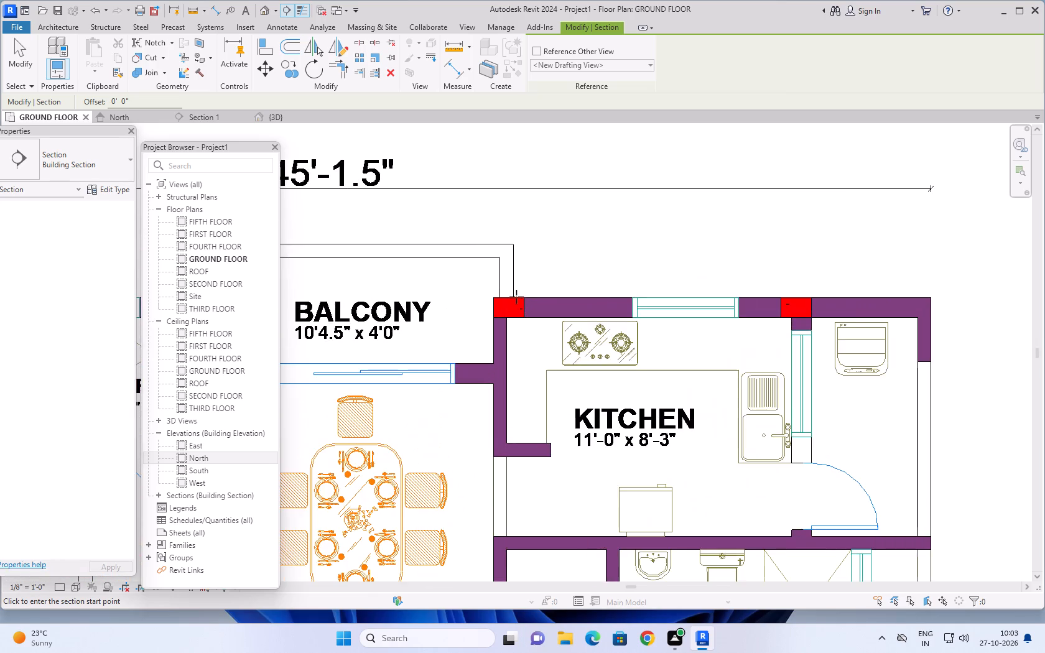
pyautogui.scroll(5, 516, 296)
pyautogui.scroll(-7, 684, 333)
pyautogui.moveTo(789, 354); pyautogui.dragTo(720, 336, button='middle')
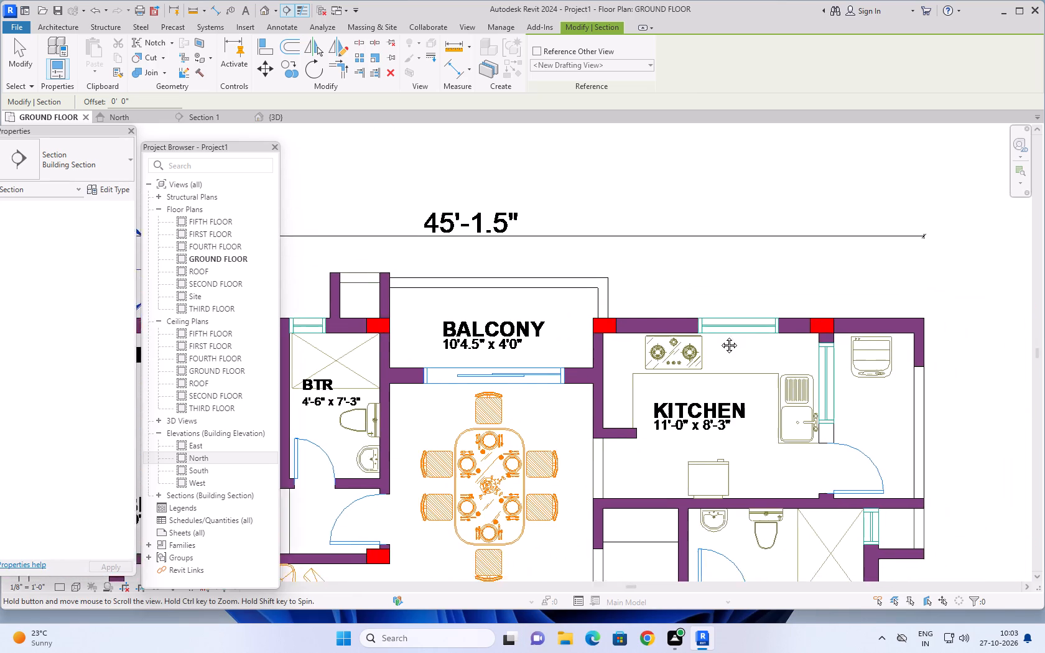
pyautogui.moveTo(720, 336); pyautogui.dragTo(694, 260, button='middle')
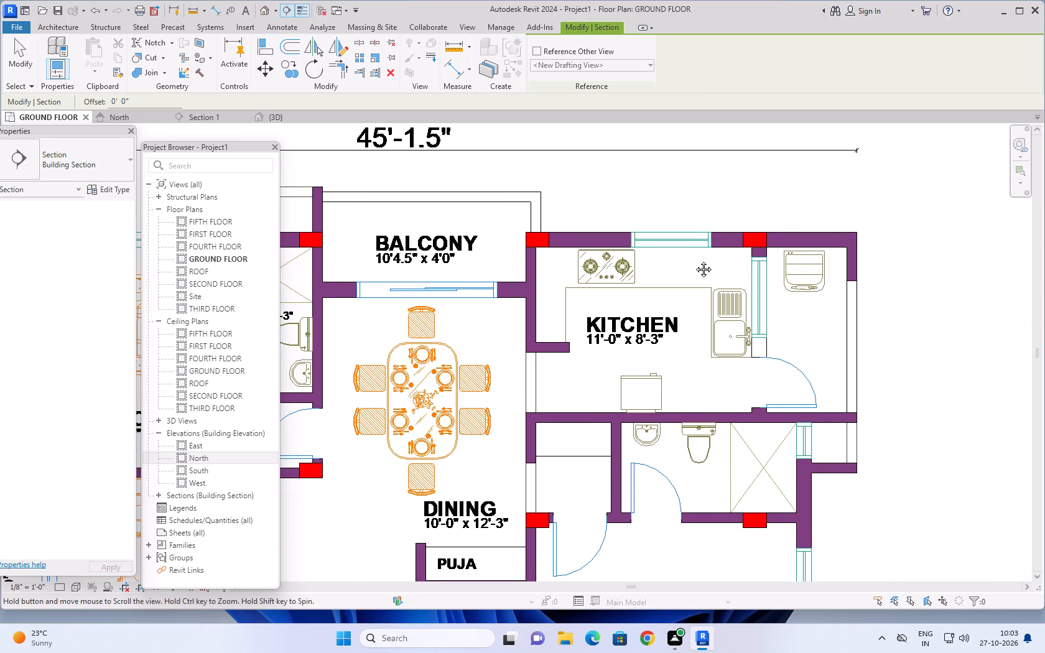
pyautogui.moveTo(694, 260); pyautogui.dragTo(574, 195, button='middle')
pyautogui.scroll(9, 643, 483)
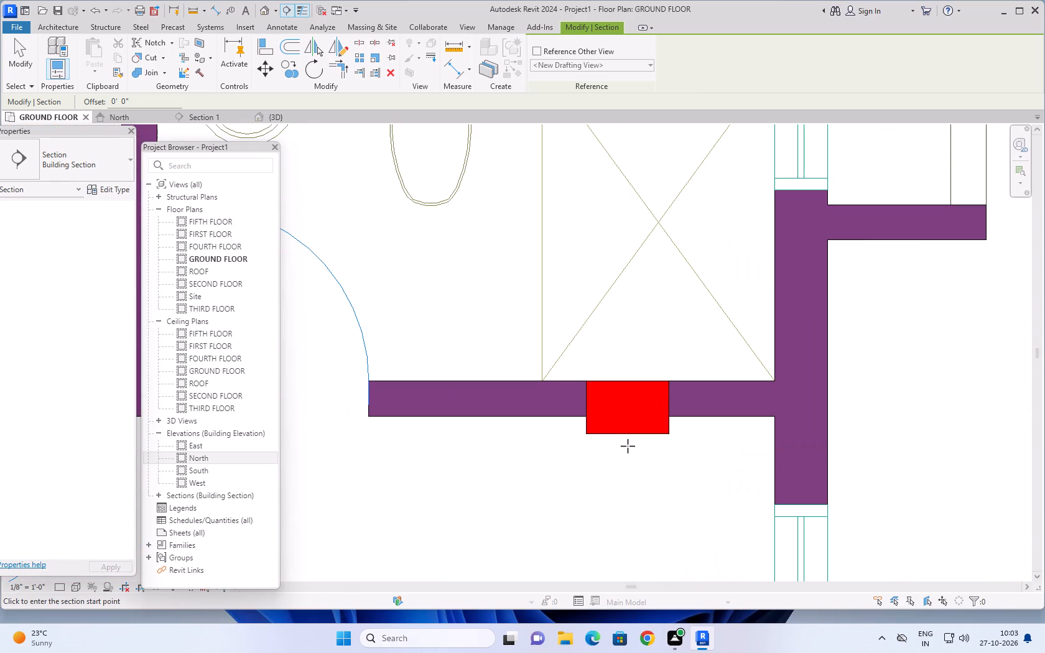
pyautogui.click(618, 357)
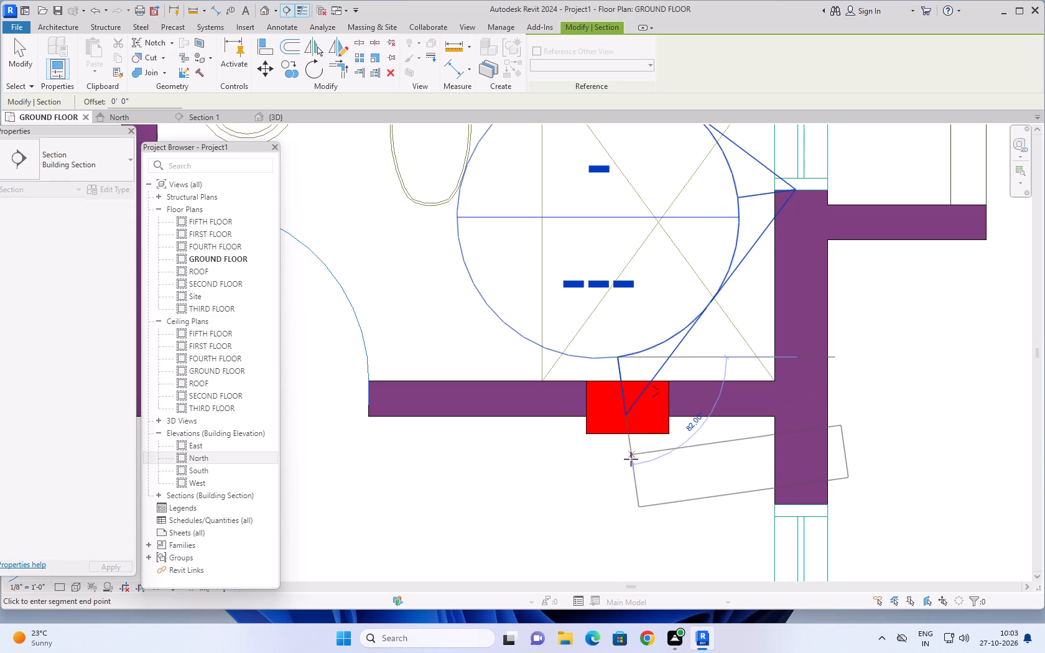
pyautogui.click(618, 465)
# Shorten the new section's far clip so its depth ends just beyond the column.
pyautogui.scroll(-3, 820, 440)
pyautogui.scroll(-1, 885, 435)
pyautogui.moveTo(876, 432); pyautogui.dragTo(646, 438, button='middle')
pyautogui.scroll(1, 647, 435)
pyautogui.scroll(-2, 698, 432)
pyautogui.moveTo(866, 430); pyautogui.dragTo(560, 439)
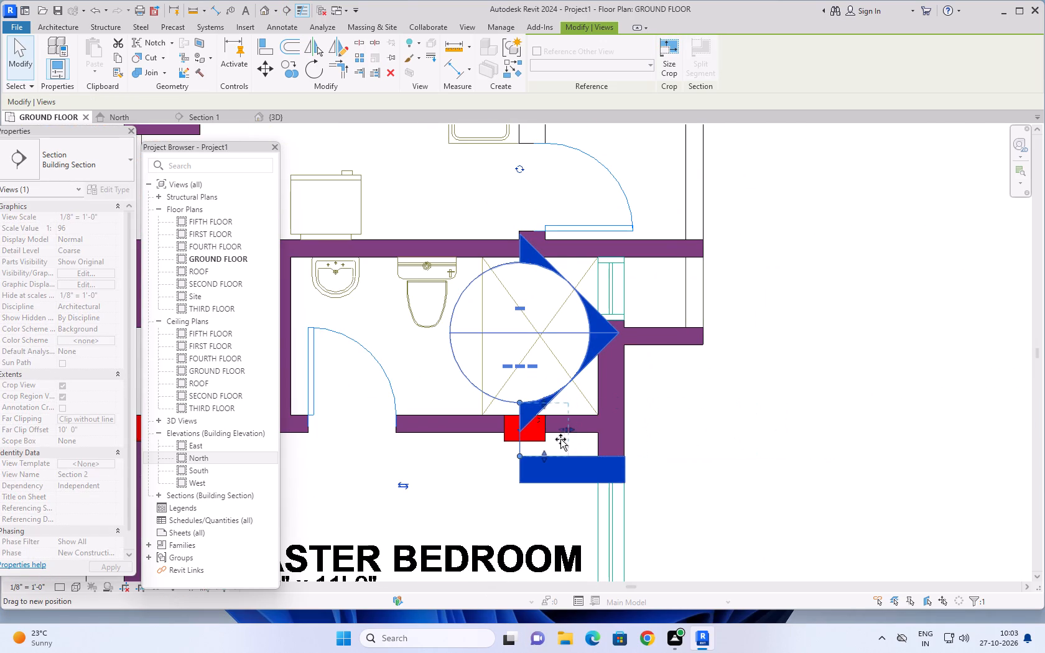
# Fine-tune the new section's far clip just beyond the column and open its Section 2 view.
pyautogui.moveTo(560, 439); pyautogui.dragTo(559, 438)
pyautogui.rightClick(543, 447)
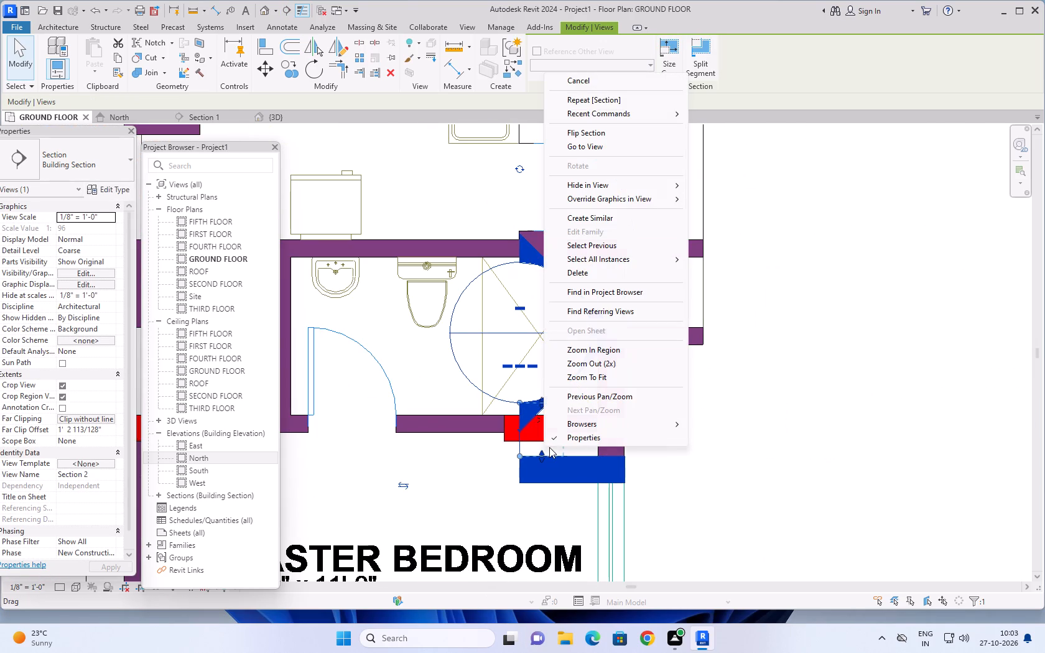
pyautogui.click(591, 146)
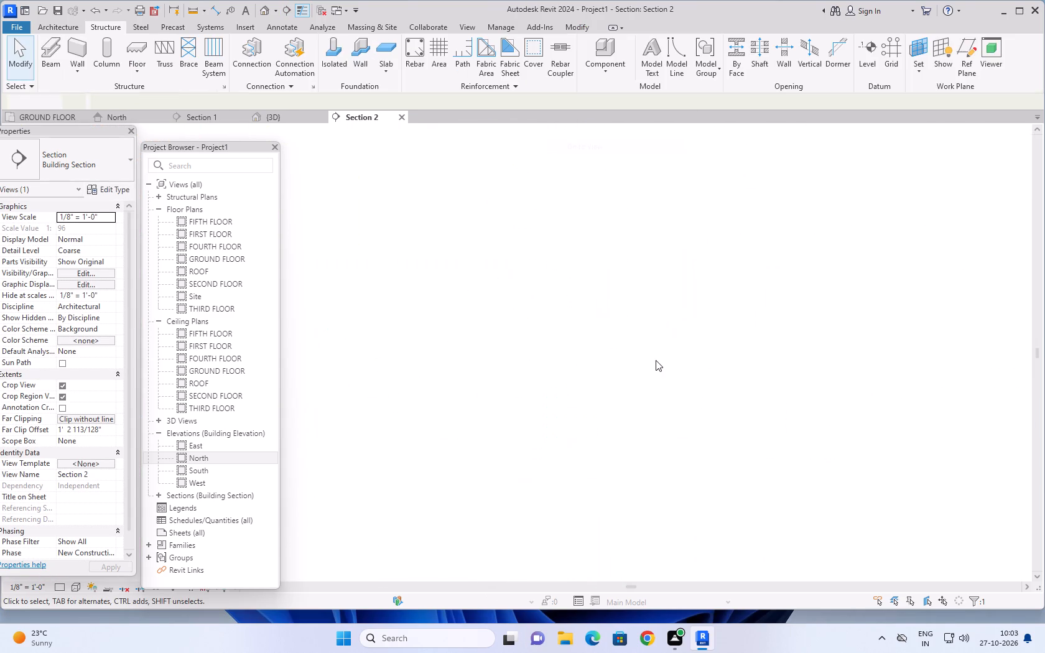
pyautogui.scroll(-1, 628, 353)
pyautogui.scroll(-1, 581, 385)
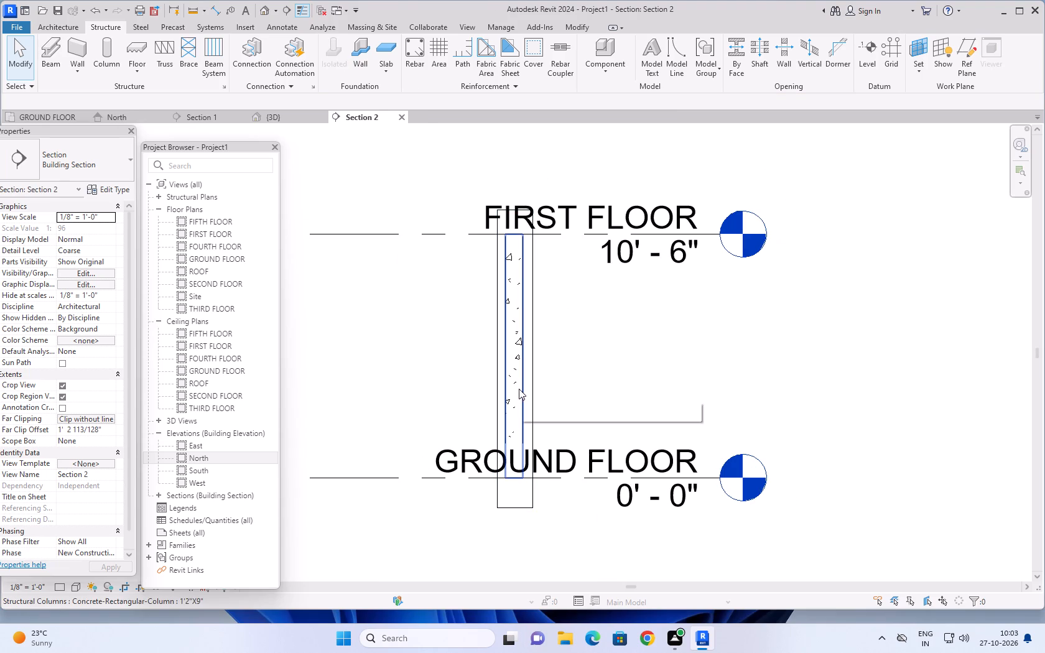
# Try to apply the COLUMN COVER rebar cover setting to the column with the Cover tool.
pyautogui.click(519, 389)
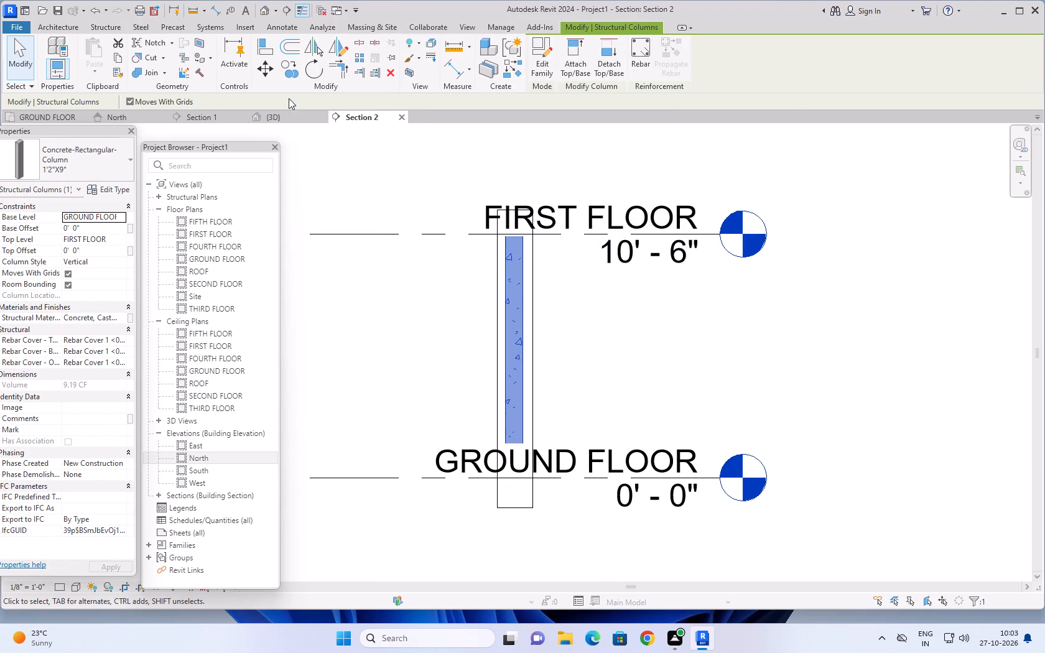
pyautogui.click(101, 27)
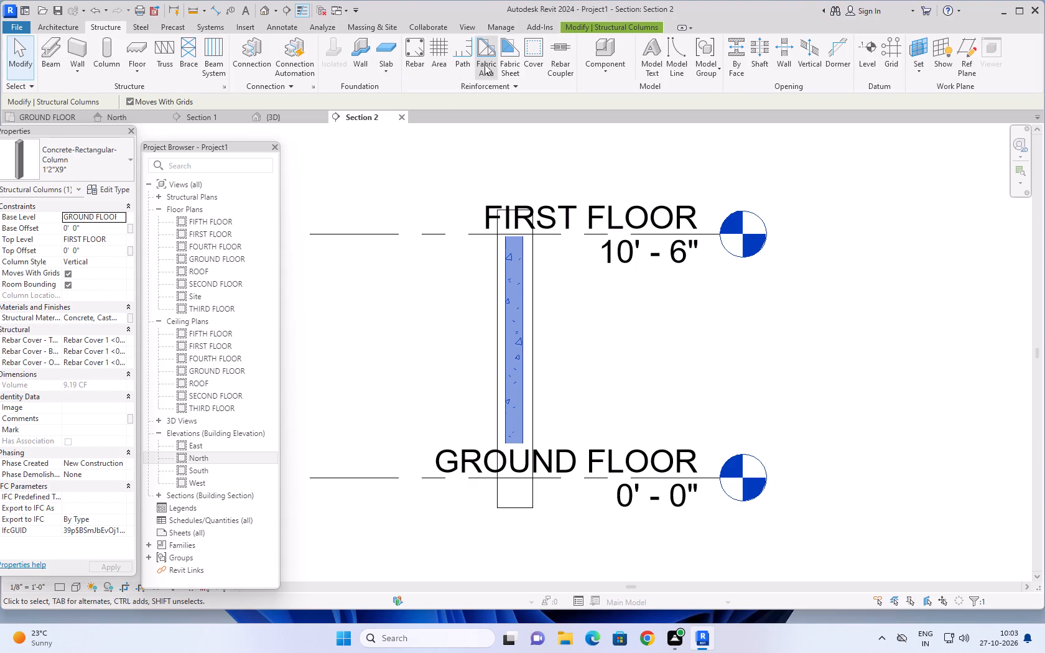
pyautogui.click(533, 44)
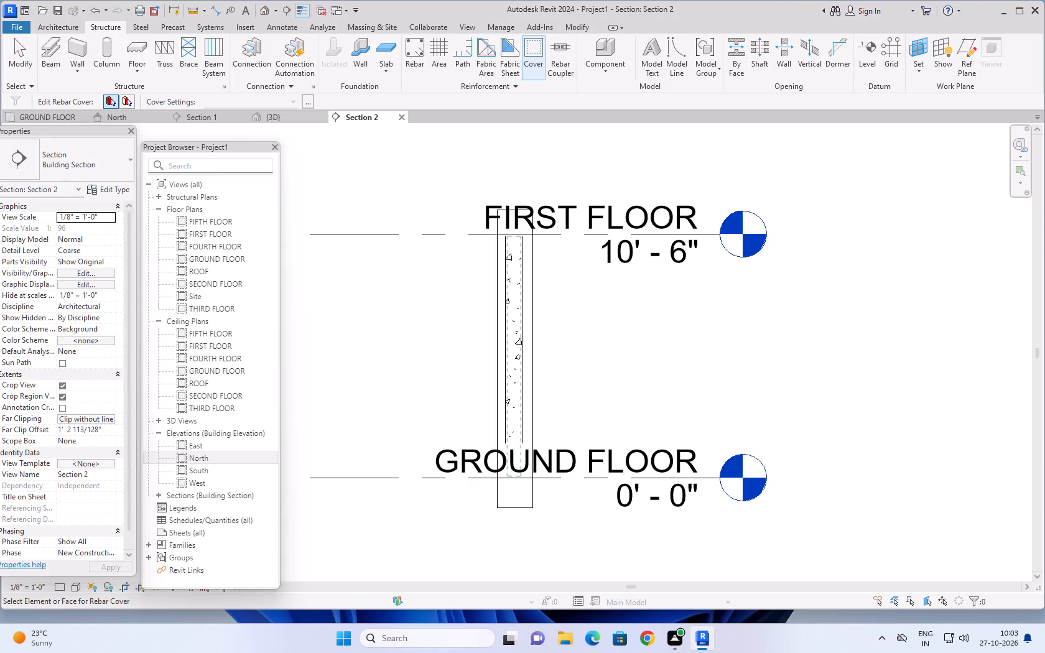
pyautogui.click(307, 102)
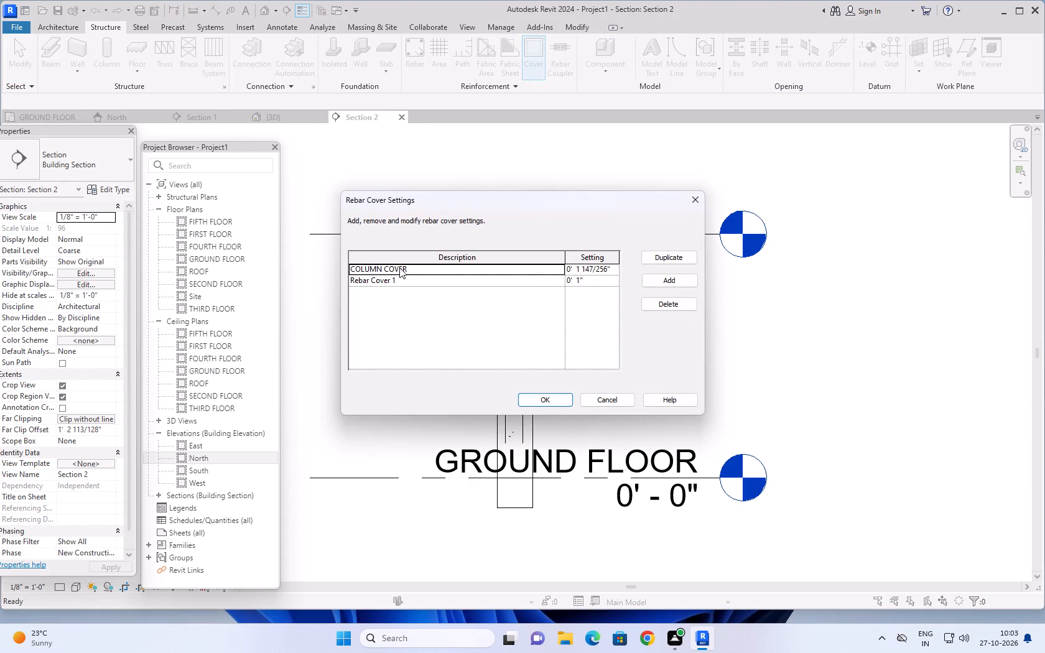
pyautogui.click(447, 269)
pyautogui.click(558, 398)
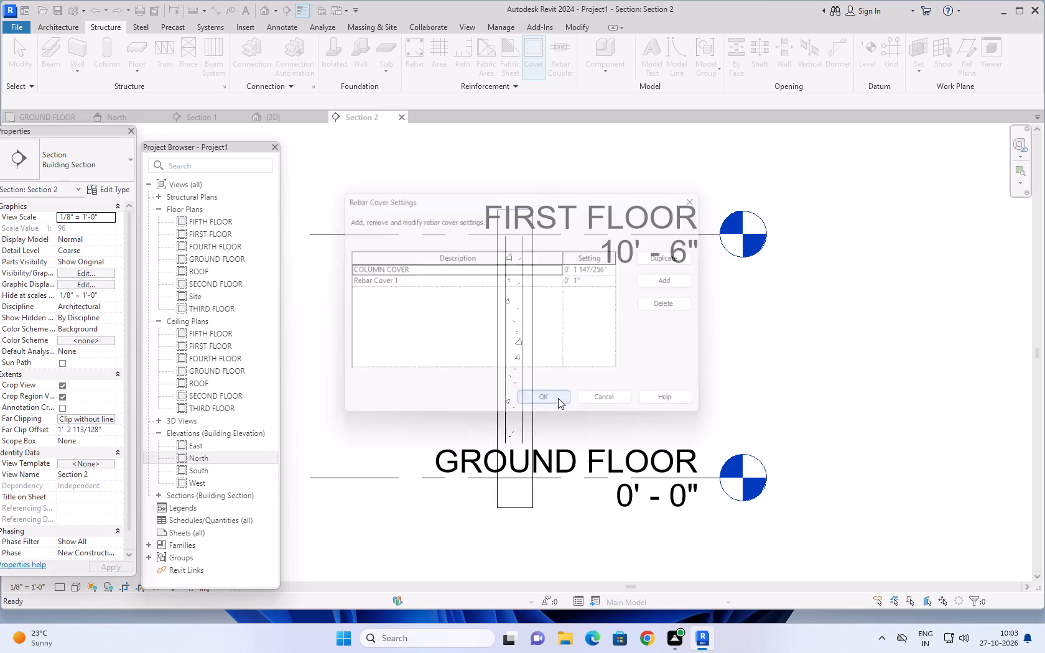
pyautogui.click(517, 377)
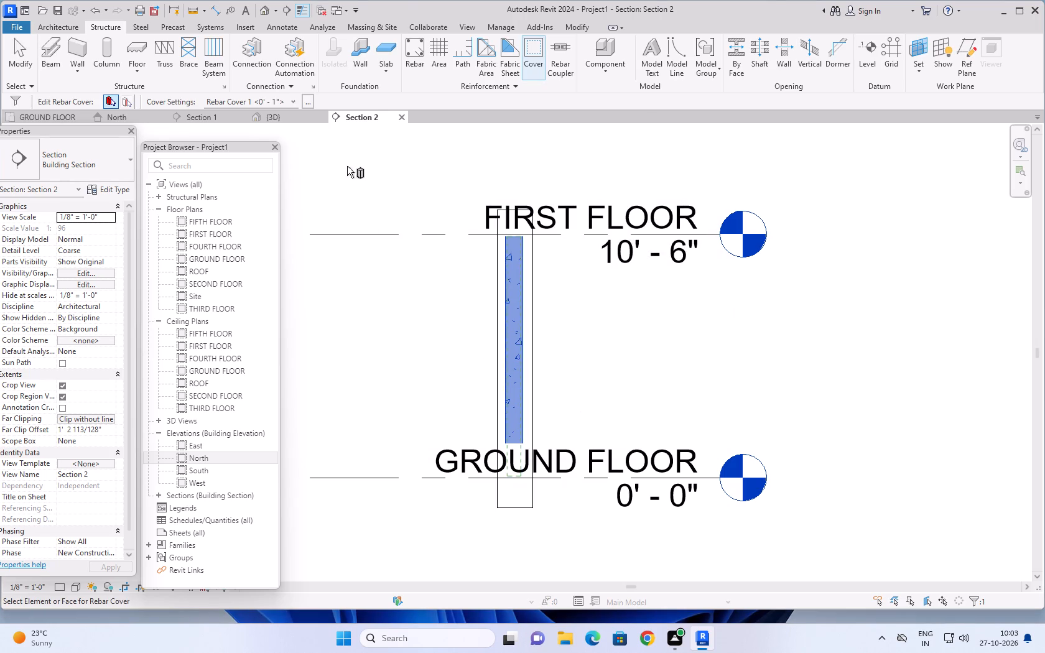
# Start placing structural rebar with tie shape T1, oriented Perpendicular to Cover.
pyautogui.click(414, 50)
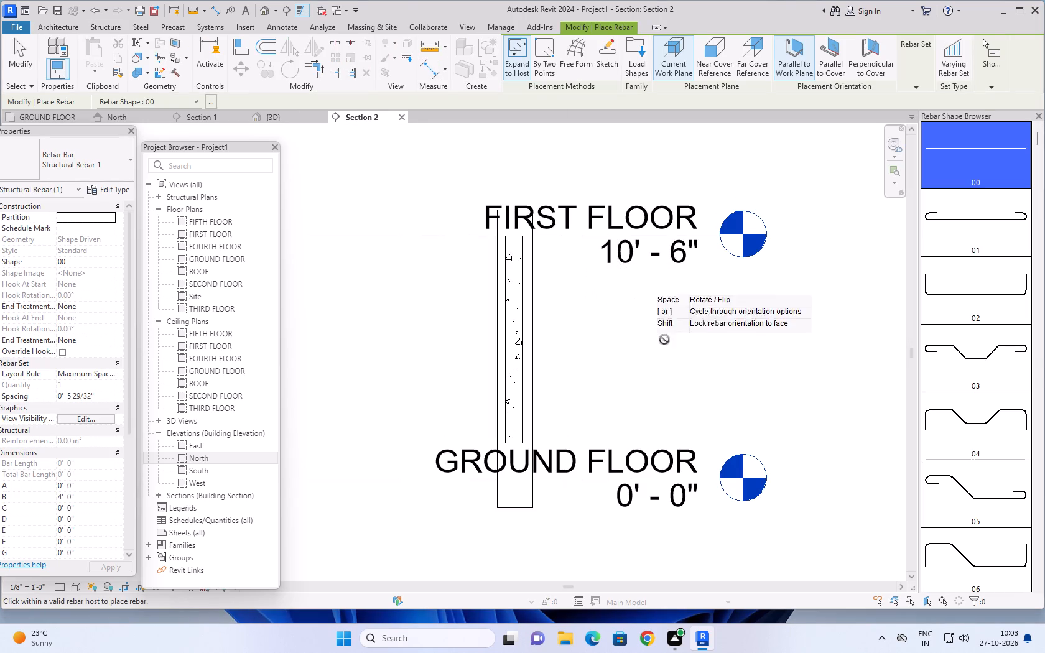
pyautogui.scroll(-5, 900, 325)
pyautogui.scroll(-3, 955, 327)
pyautogui.scroll(3, 961, 331)
pyautogui.scroll(-7, 963, 340)
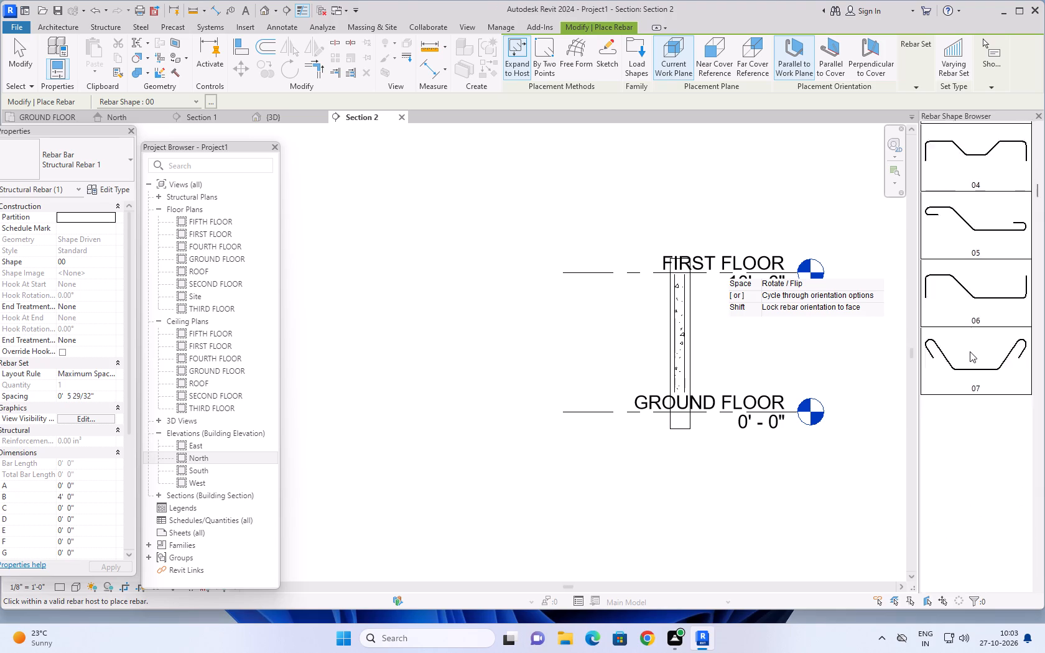
pyautogui.scroll(-20, 970, 351)
pyautogui.scroll(-17, 970, 351)
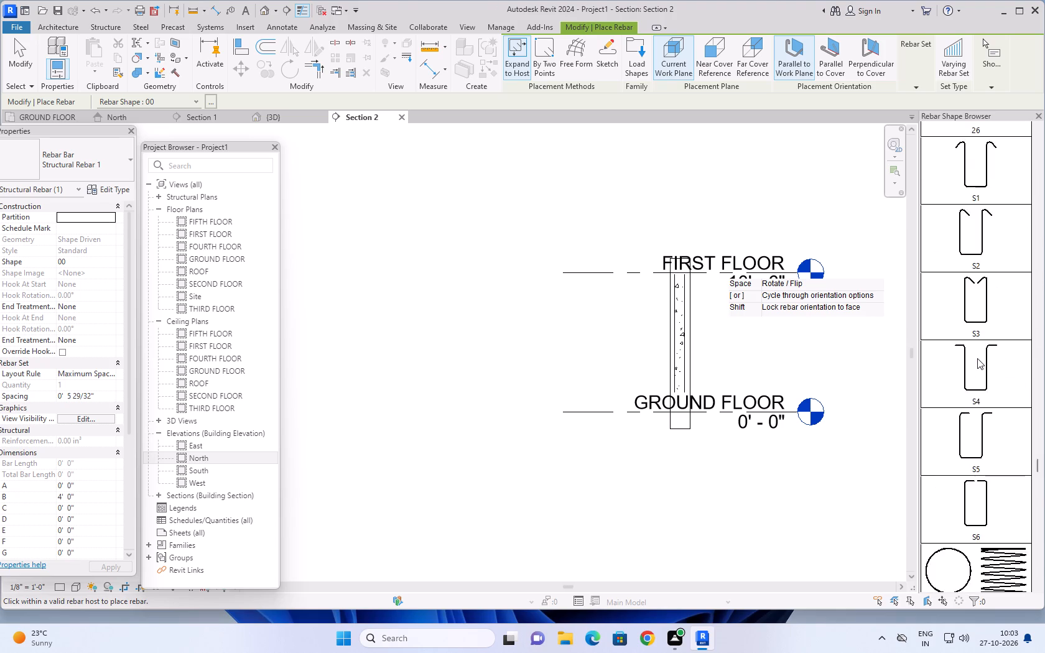
pyautogui.scroll(-20, 977, 358)
pyautogui.scroll(-2, 977, 358)
pyautogui.scroll(4, 979, 363)
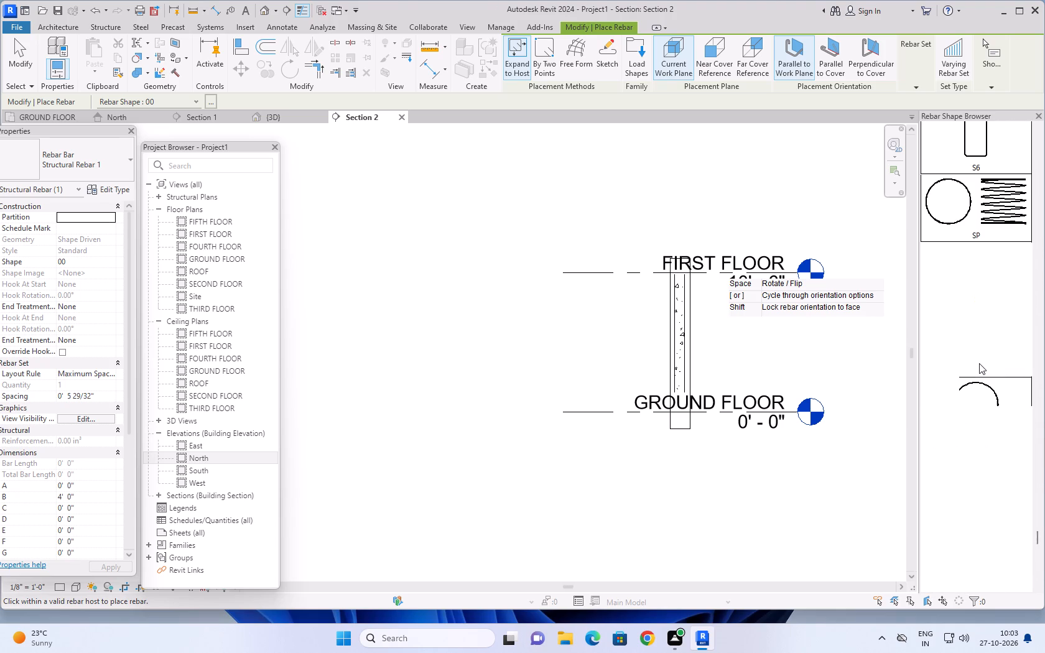
pyautogui.click(990, 271)
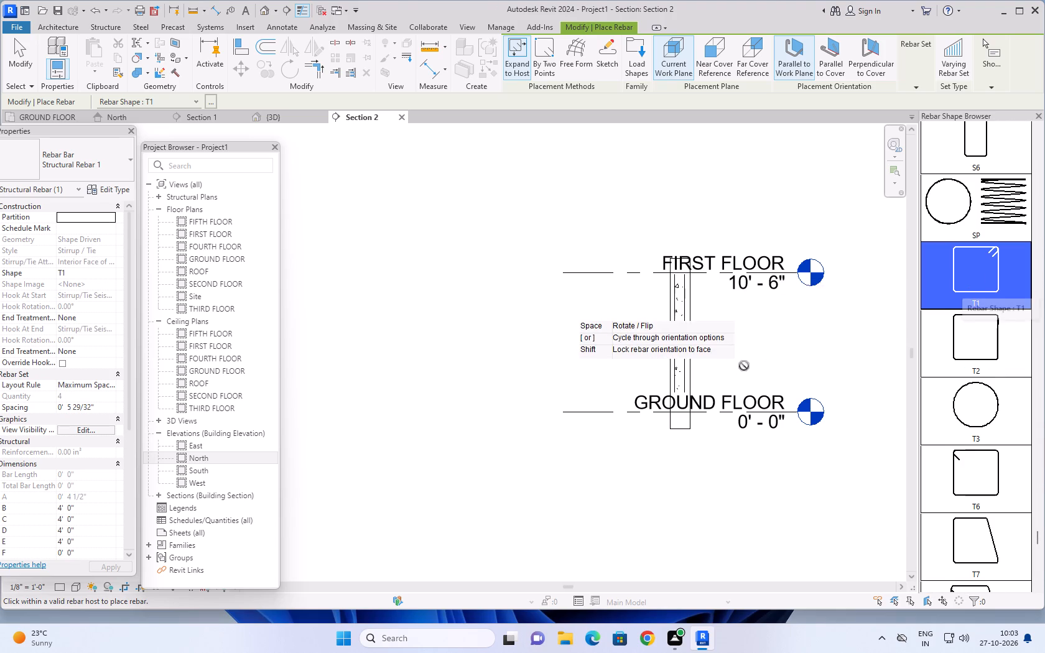
pyautogui.scroll(6, 744, 366)
pyautogui.moveTo(738, 355); pyautogui.dragTo(657, 381, button='middle')
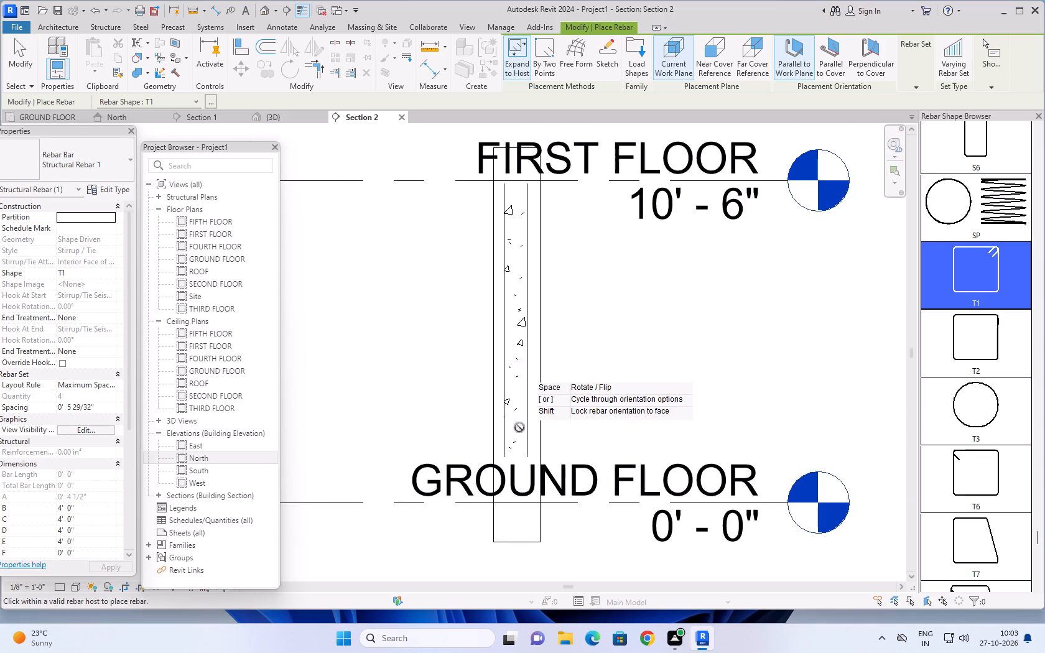
pyautogui.scroll(4, 508, 427)
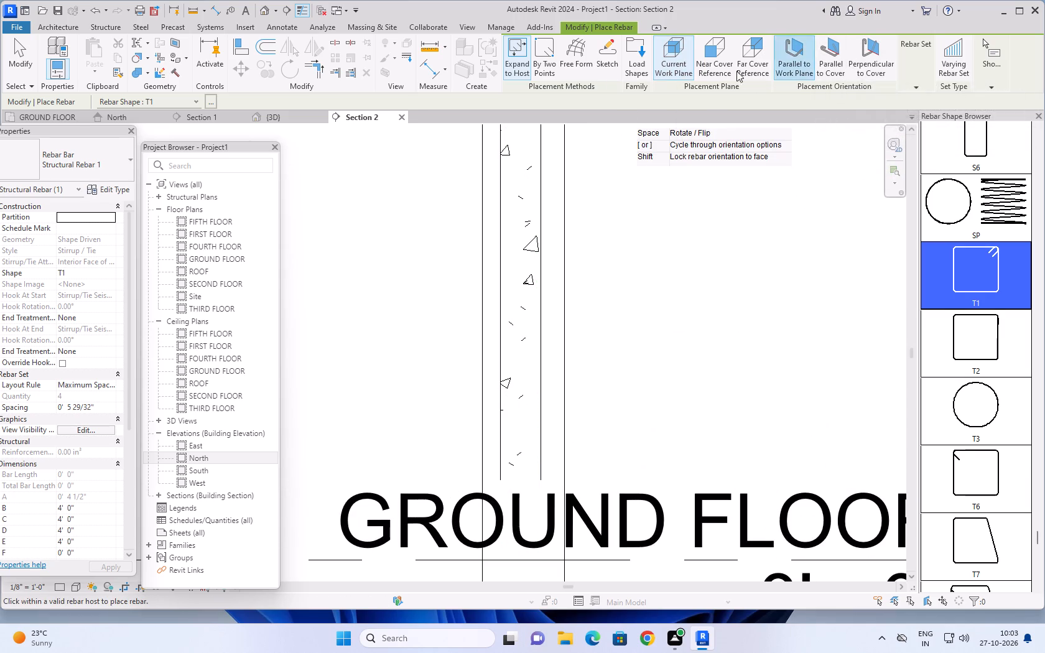
pyautogui.click(874, 55)
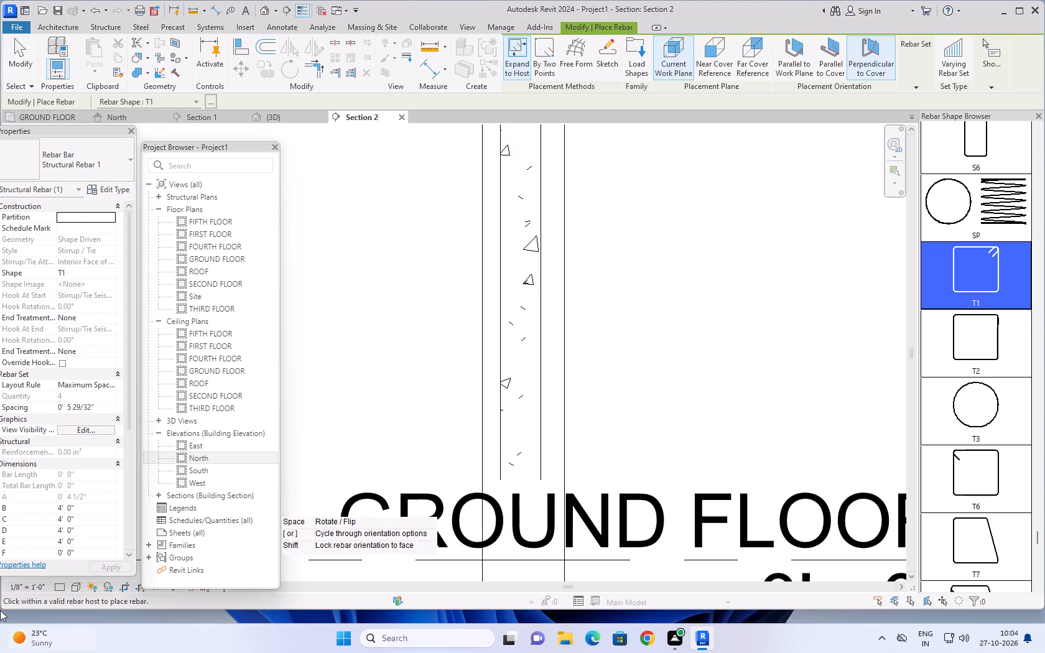
# Set the Section 2 view's detail level to Fine.
pyautogui.click(61, 589)
pyautogui.click(73, 573)
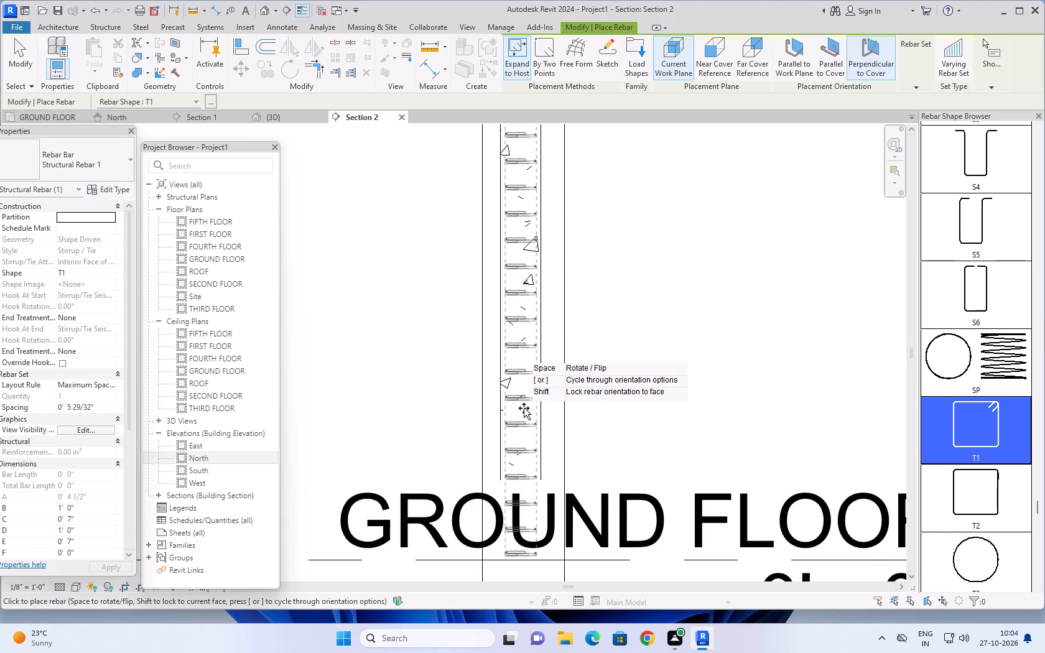
# Place the T1 tie set up the column's height on the Far Cover Reference, oriented Perpendicular to Cover.
pyautogui.scroll(1, 524, 408)
pyautogui.scroll(-1, 524, 408)
pyautogui.click(758, 53)
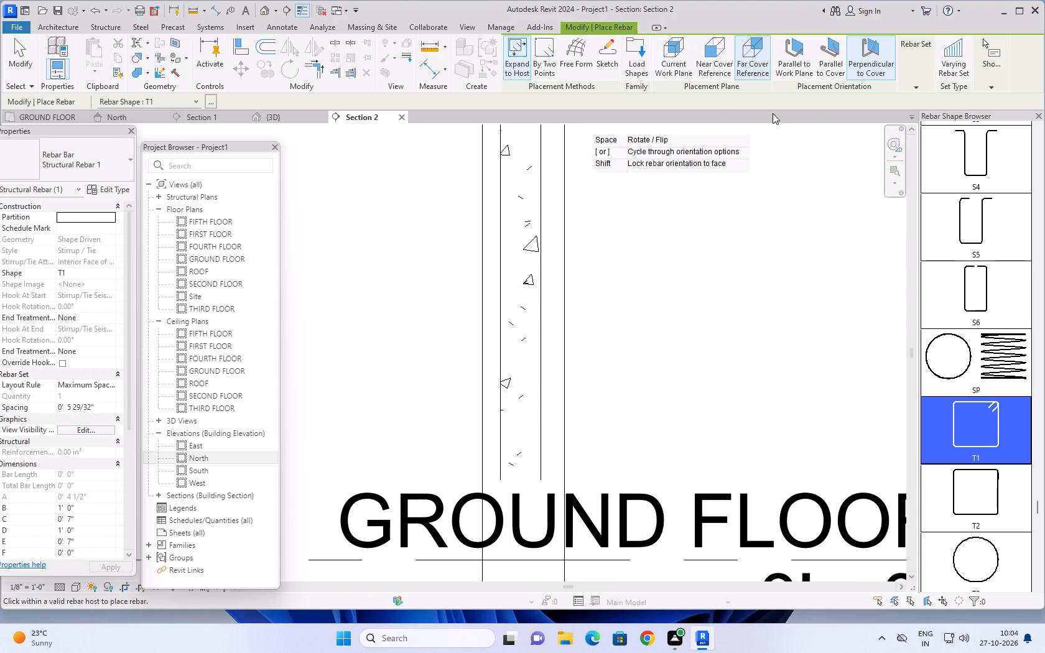
pyautogui.click(801, 62)
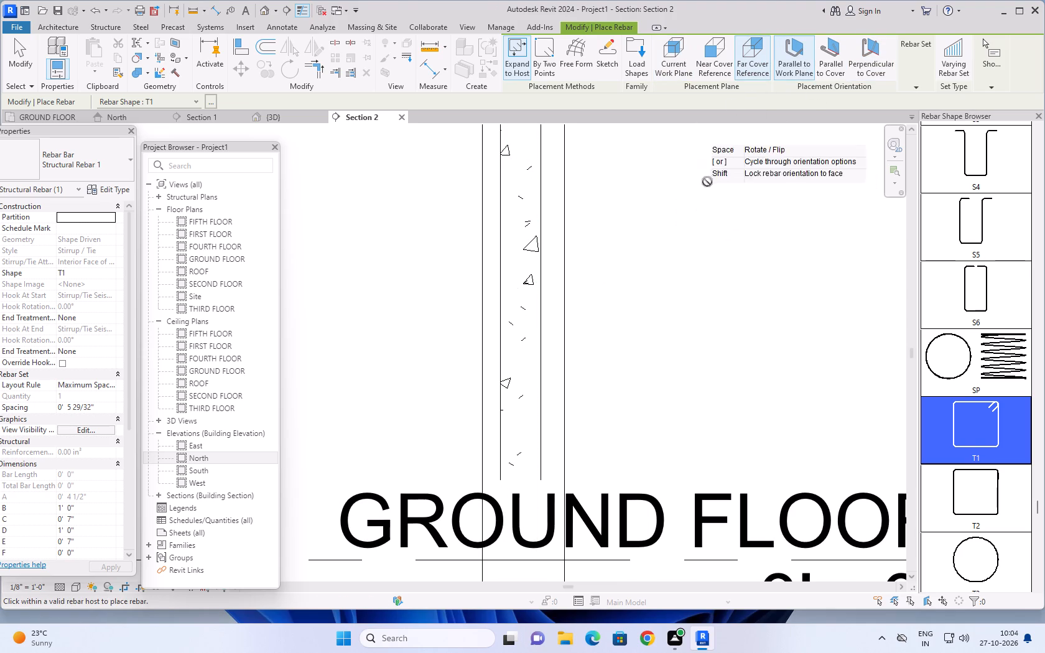
pyautogui.click(866, 53)
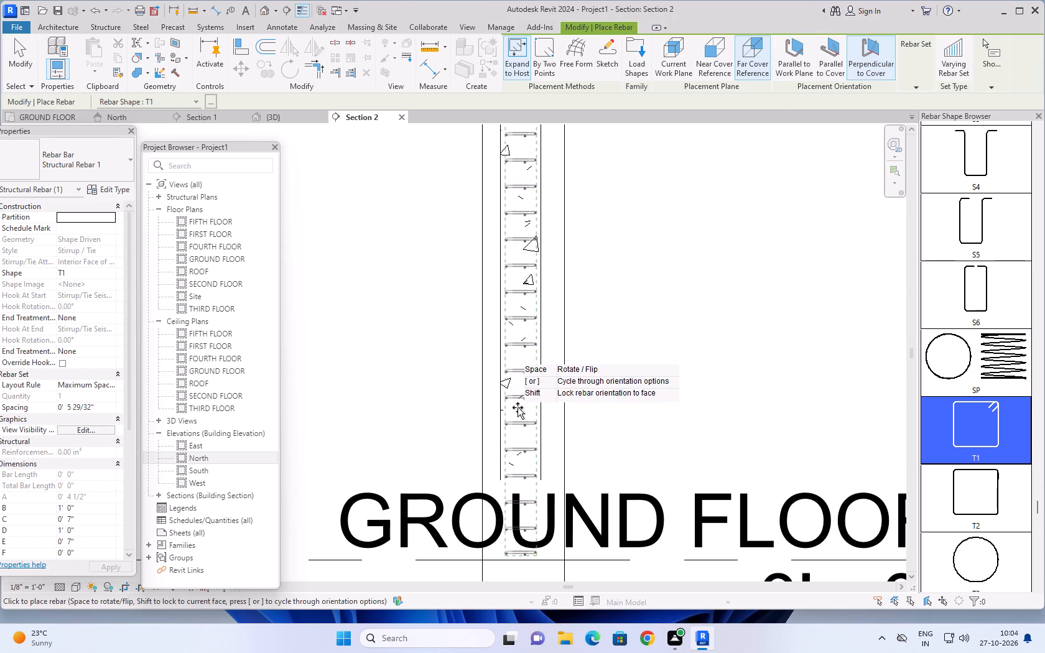
pyautogui.scroll(-1, 524, 412)
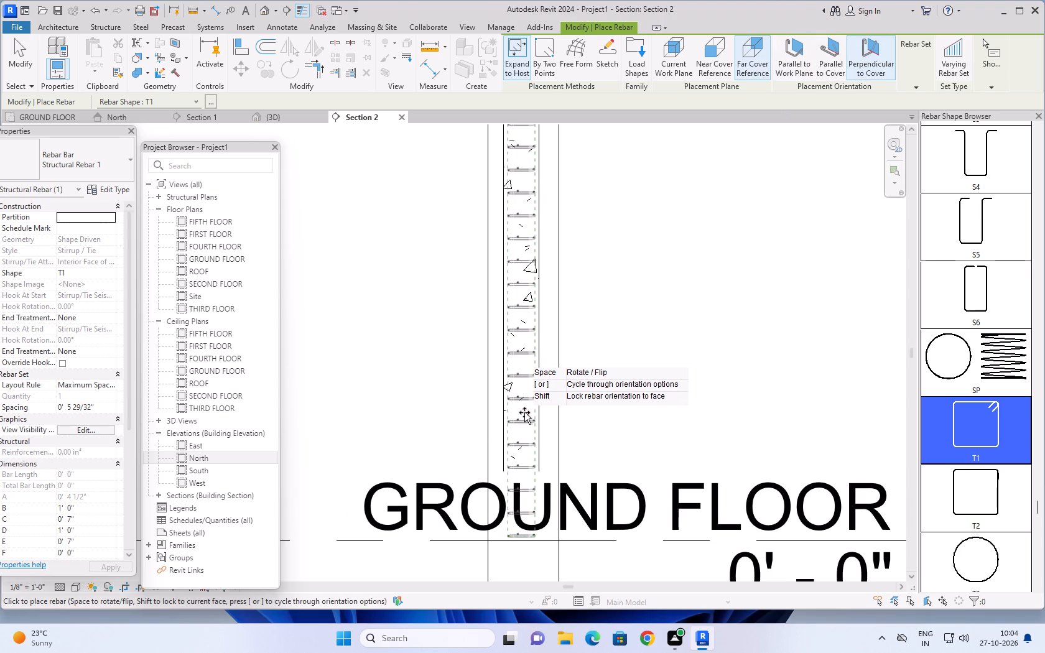
pyautogui.click(524, 412)
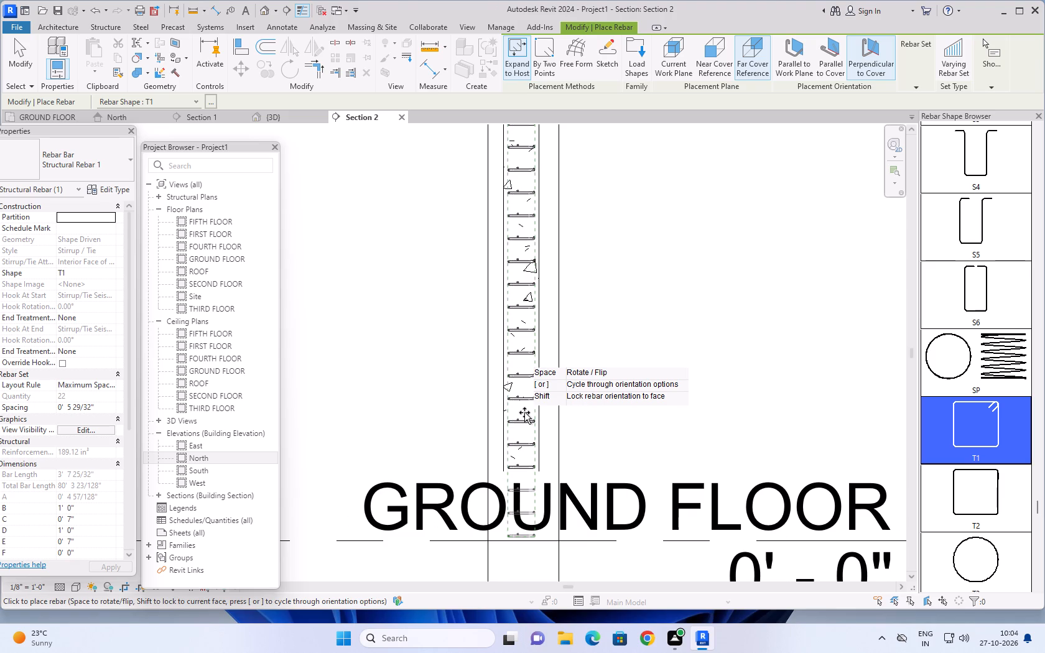
# Place a set of straight shape 00 vertical bars along the column's right-hand face, on the Current Work Plane and Parallel to Work Plane.
pyautogui.scroll(-4, 475, 412)
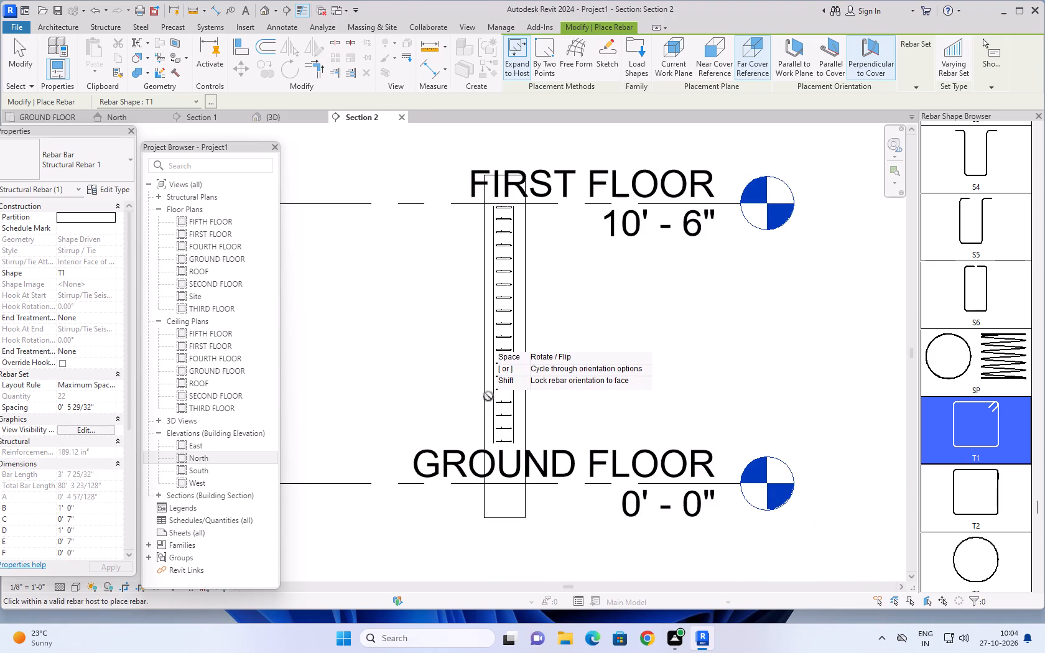
pyautogui.scroll(-1, 489, 396)
pyautogui.scroll(4, 509, 425)
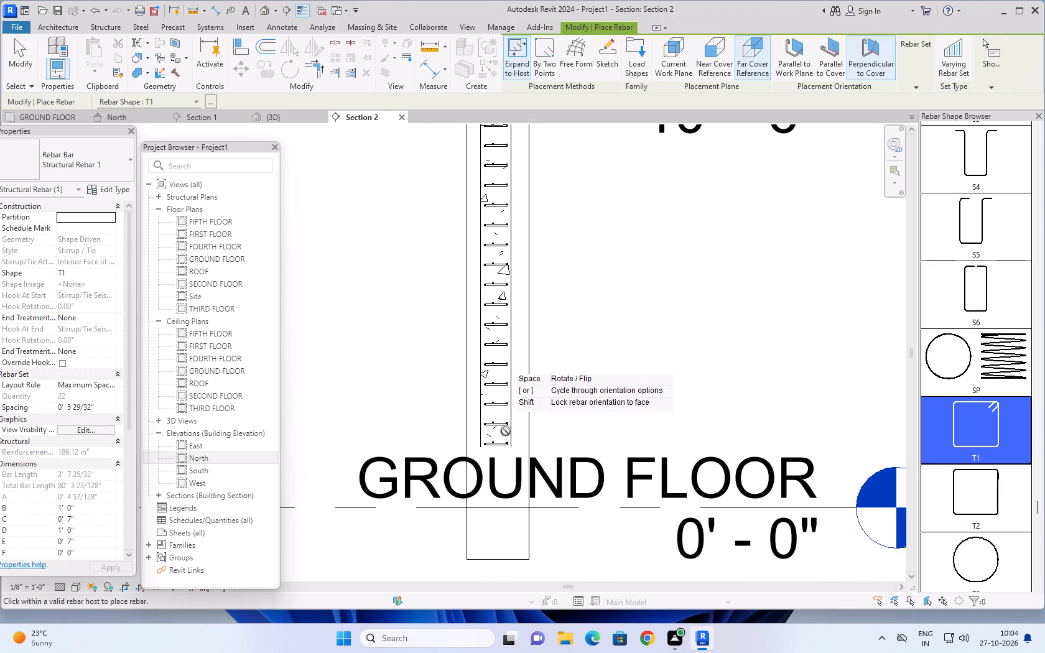
pyautogui.scroll(-4, 684, 403)
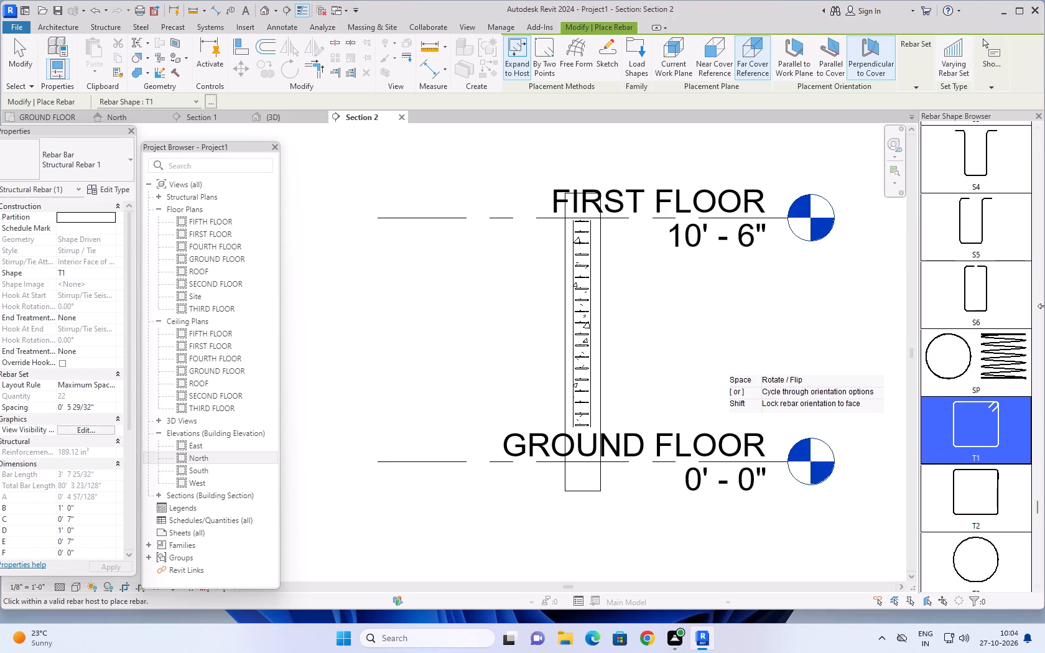
pyautogui.scroll(17, 1002, 293)
pyautogui.scroll(15, 1015, 276)
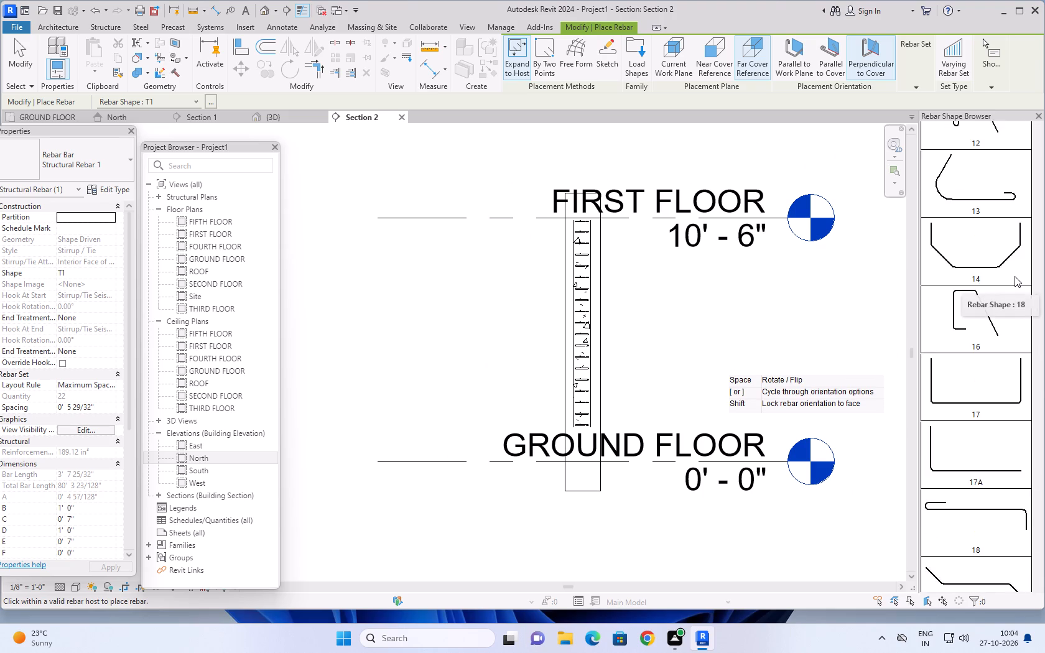
pyautogui.scroll(20, 1015, 276)
pyautogui.scroll(16, 1015, 276)
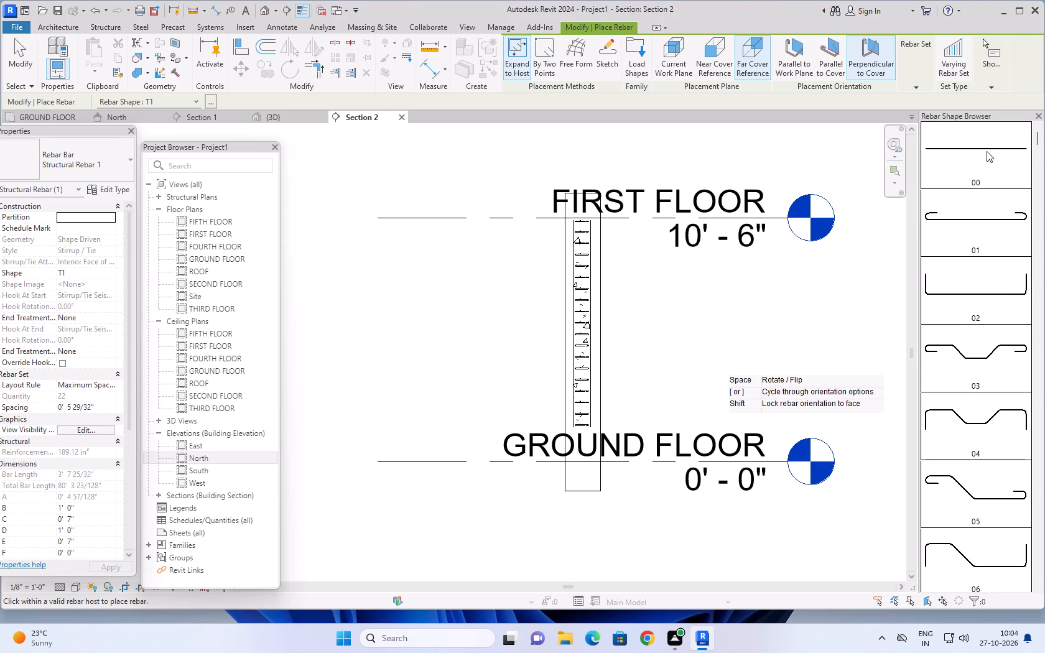
pyautogui.click(986, 152)
pyautogui.scroll(7, 592, 309)
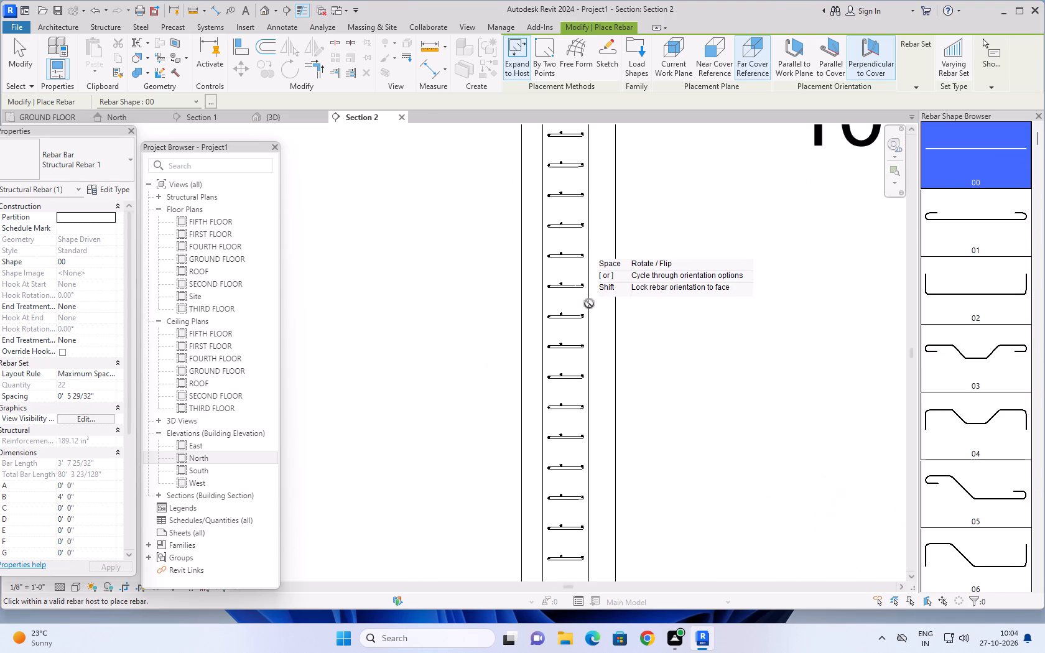
pyautogui.scroll(-5, 589, 303)
pyautogui.moveTo(590, 305); pyautogui.dragTo(561, 318, button='middle')
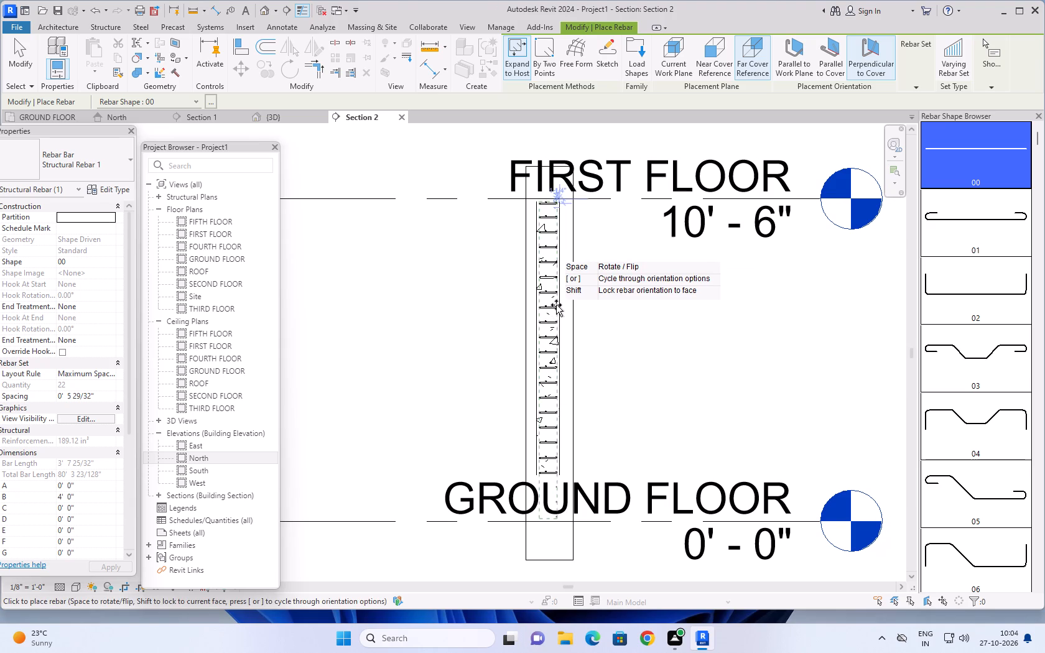
pyautogui.click(679, 55)
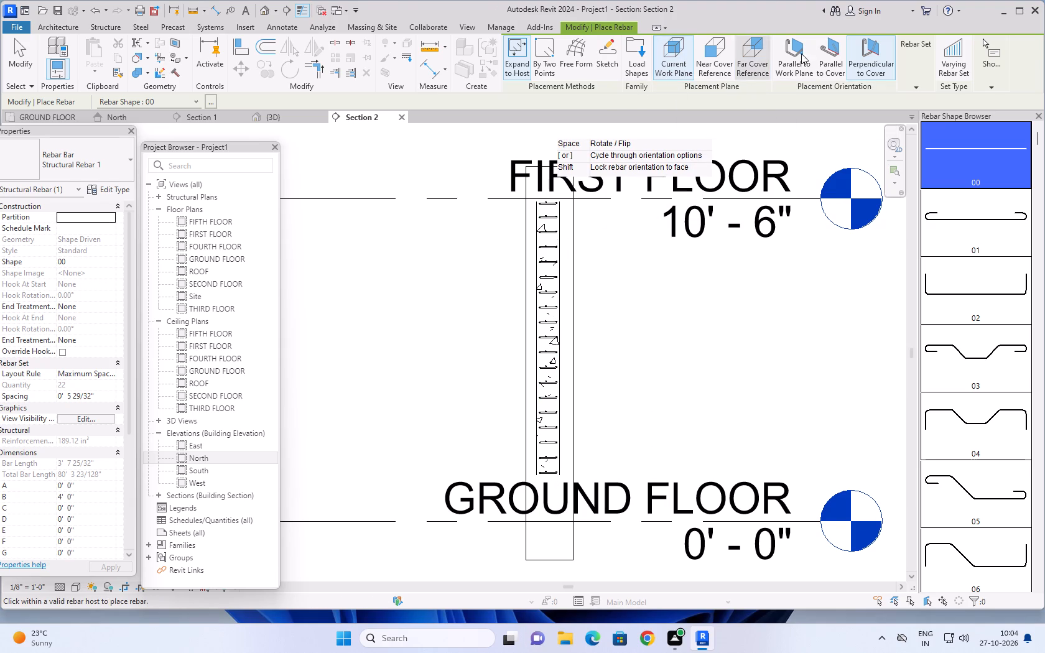
pyautogui.click(801, 52)
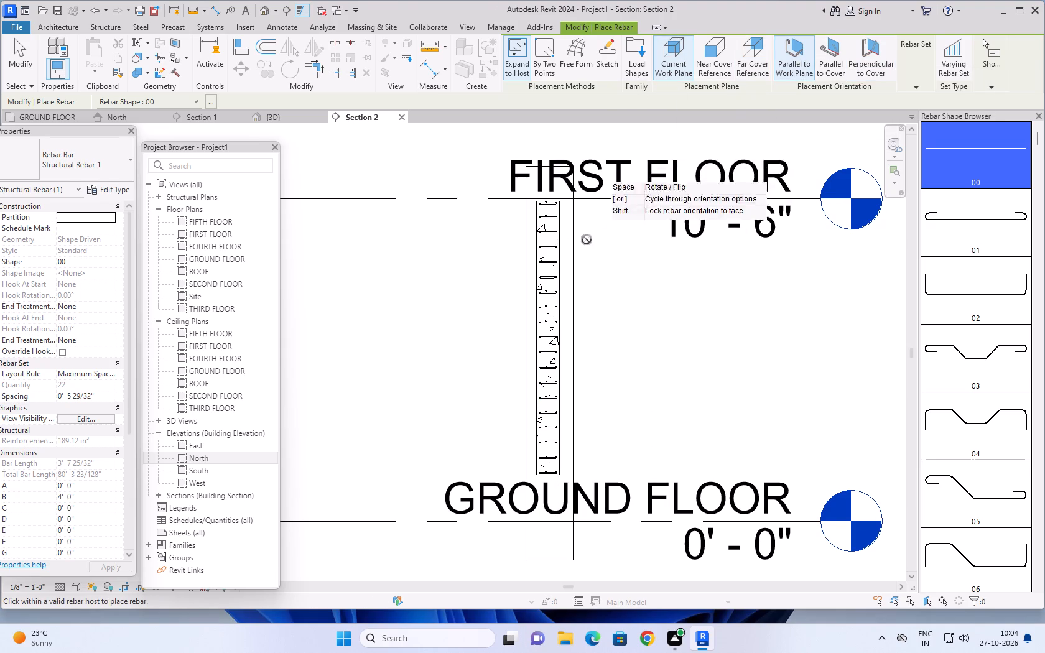
pyautogui.scroll(6, 558, 265)
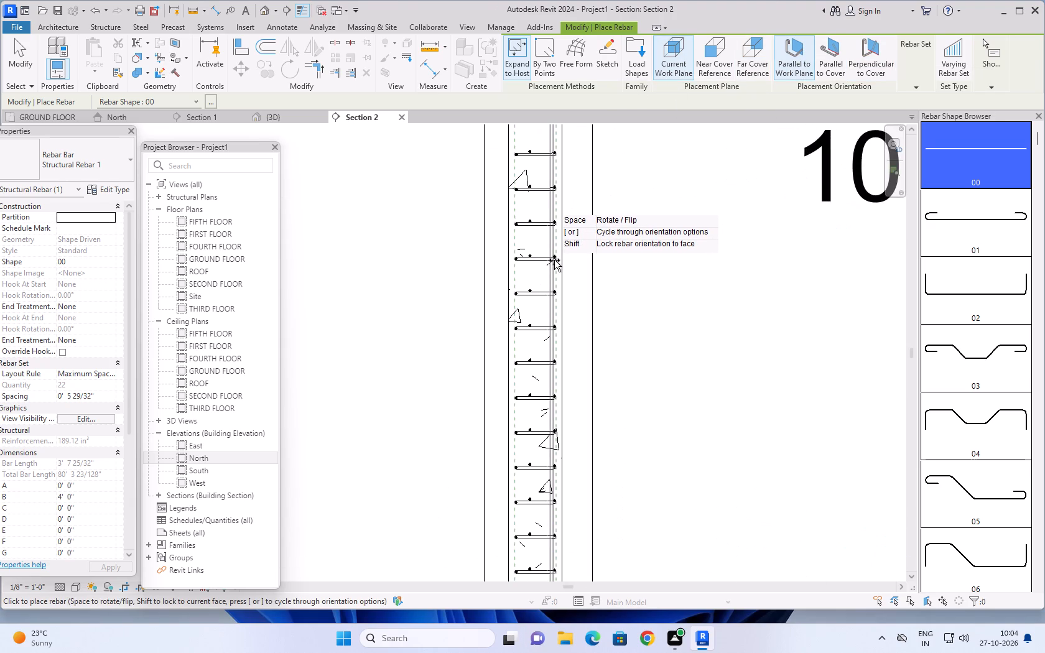
pyautogui.click(555, 260)
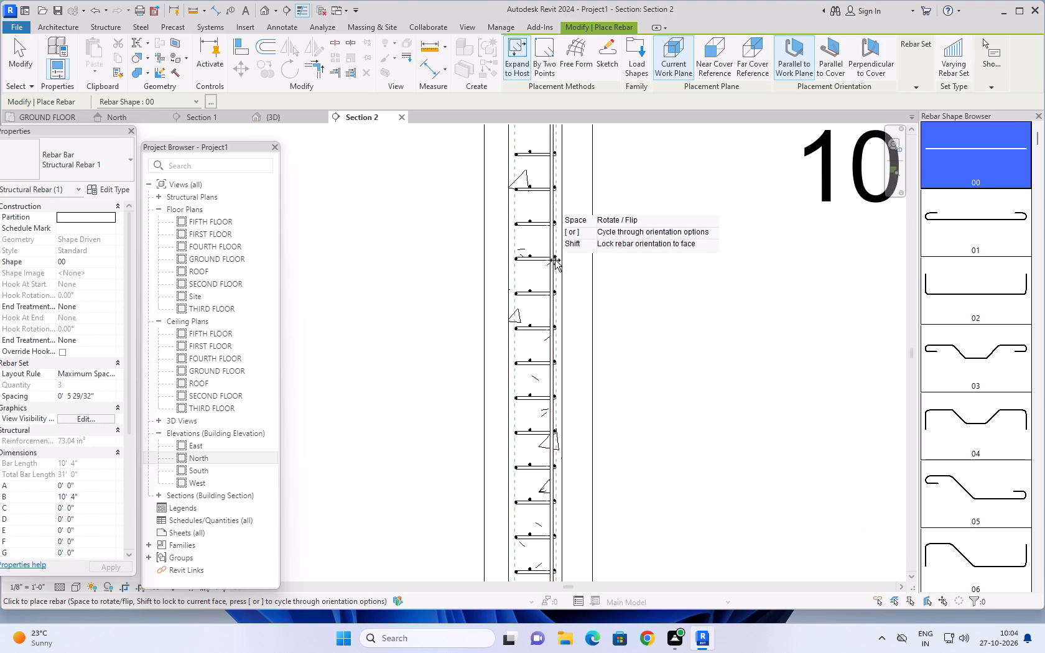
# Place a set of straight shape 00 vertical bars along the column's left-hand face, on the Current Work Plane and Parallel to Work Plane.
pyautogui.click(516, 272)
pyautogui.scroll(-6, 537, 323)
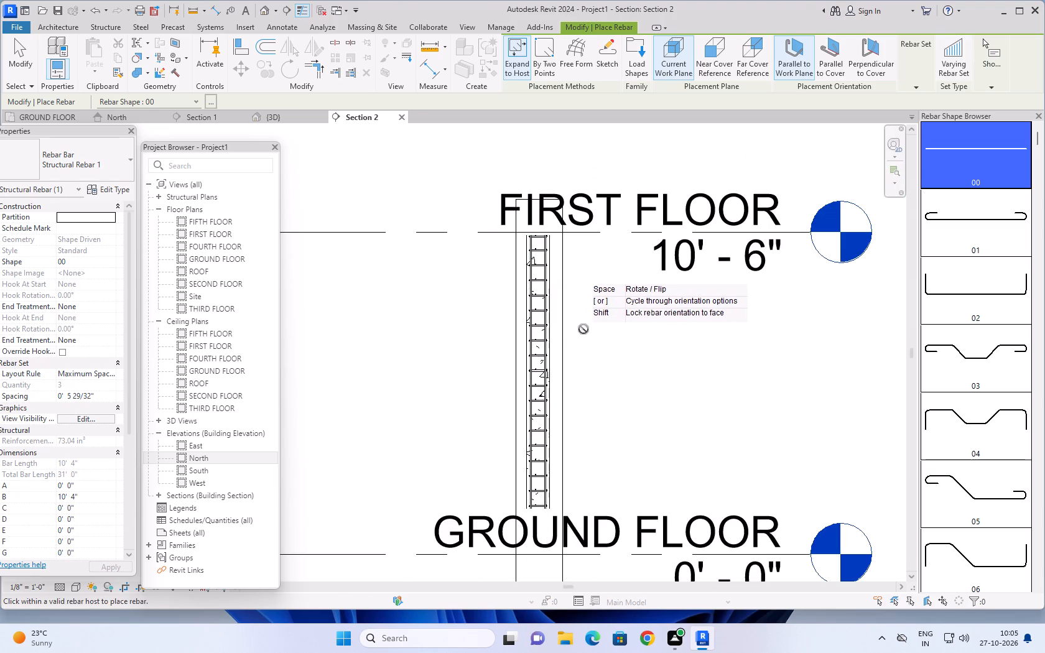
pyautogui.scroll(-1, 584, 330)
pyautogui.press('Escape')
pyautogui.press('Escape')
pyautogui.press('Escape')
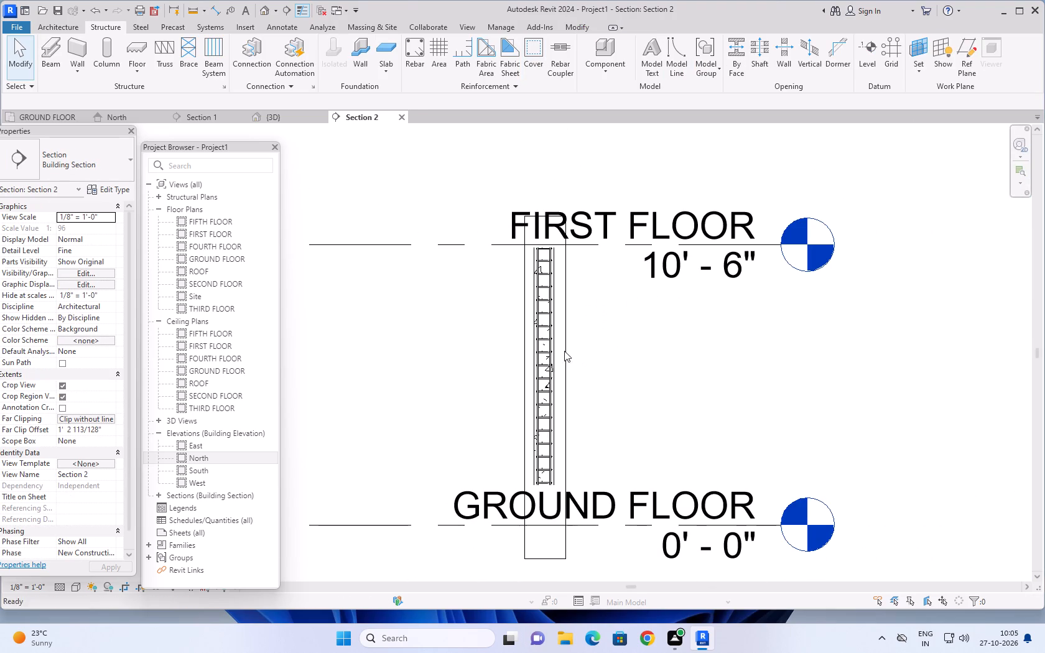
# Set the column's T1 tie set and both vertical bar sets to show unobscured in the {3D} view.
pyautogui.scroll(6, 538, 341)
pyautogui.click(546, 340)
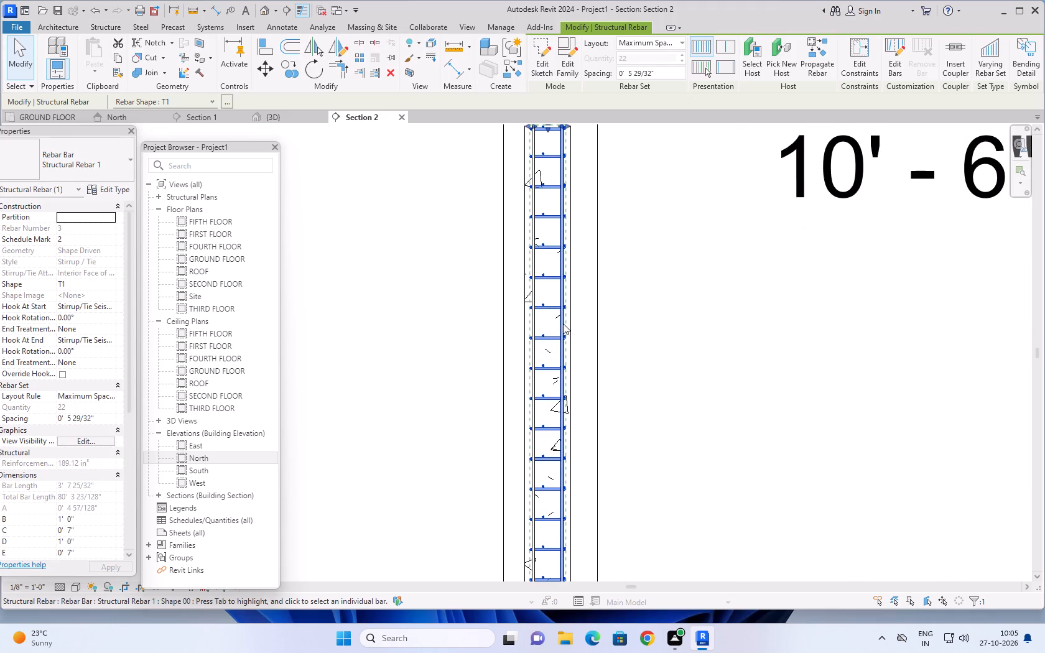
pyautogui.keyDown('ctrl'); pyautogui.click(561, 323); pyautogui.keyUp('ctrl')
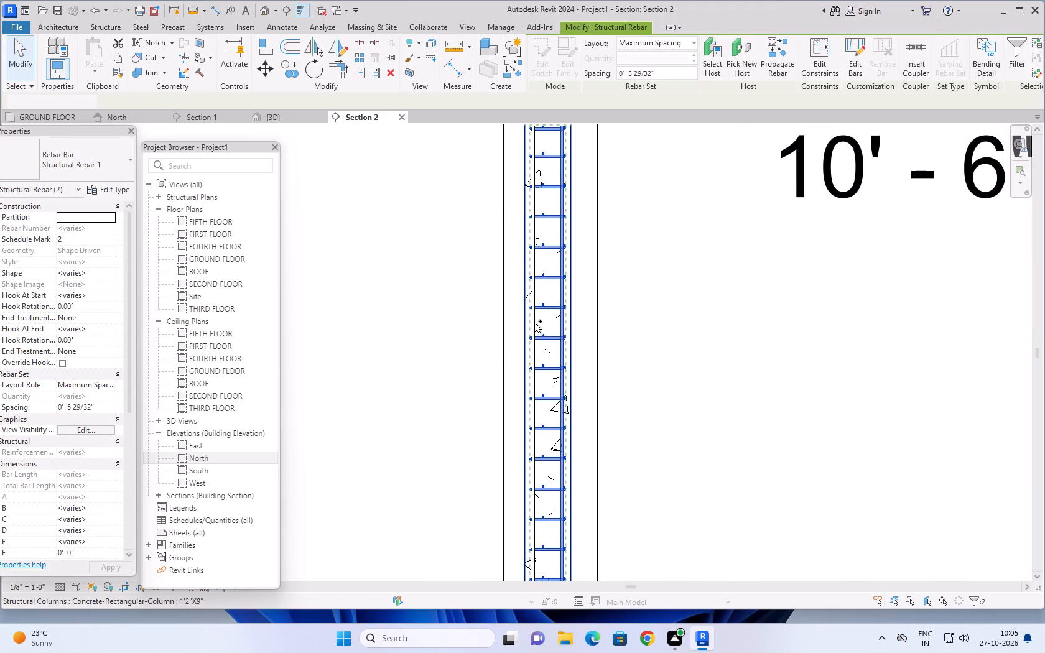
pyautogui.keyDown('ctrl'); pyautogui.click(534, 323); pyautogui.keyUp('ctrl')
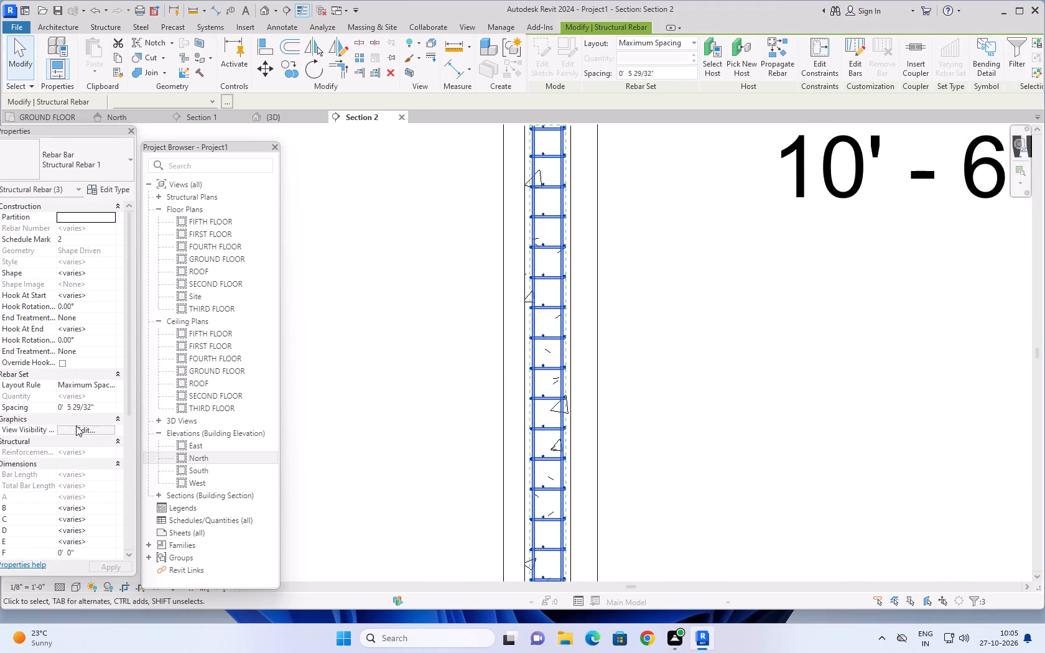
pyautogui.click(79, 427)
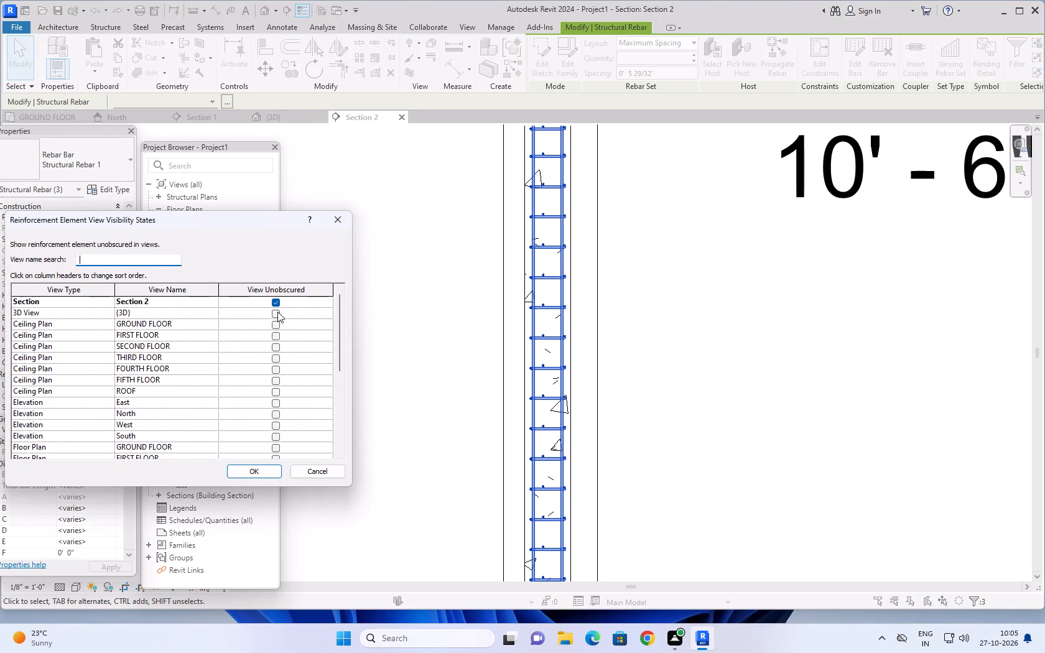
pyautogui.click(277, 312)
pyautogui.click(253, 465)
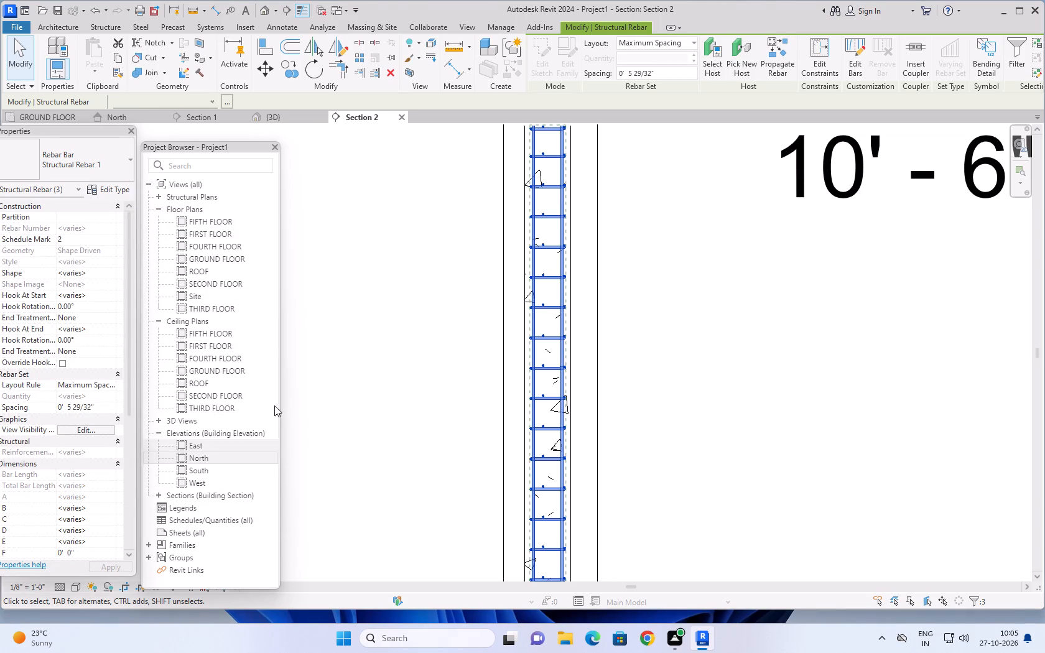
# Examine the newly reinforced column's ties and vertical bars in the {3D} view from several angles.
pyautogui.click(282, 118)
pyautogui.scroll(-2, 636, 489)
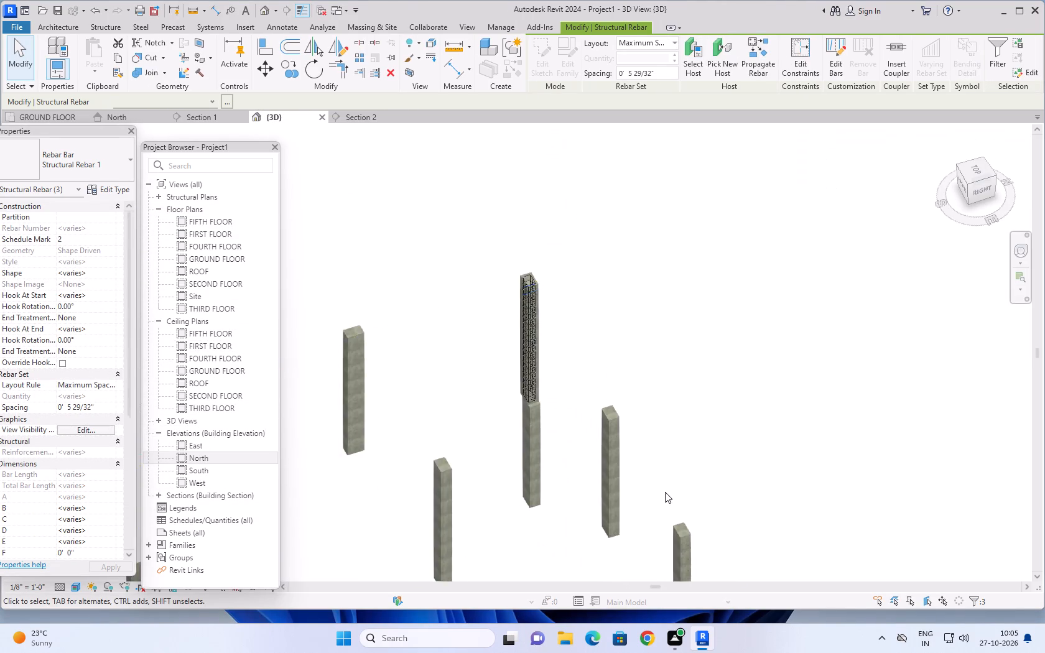
pyautogui.scroll(-3, 665, 492)
pyautogui.moveTo(696, 486); pyautogui.dragTo(617, 216, button='middle')
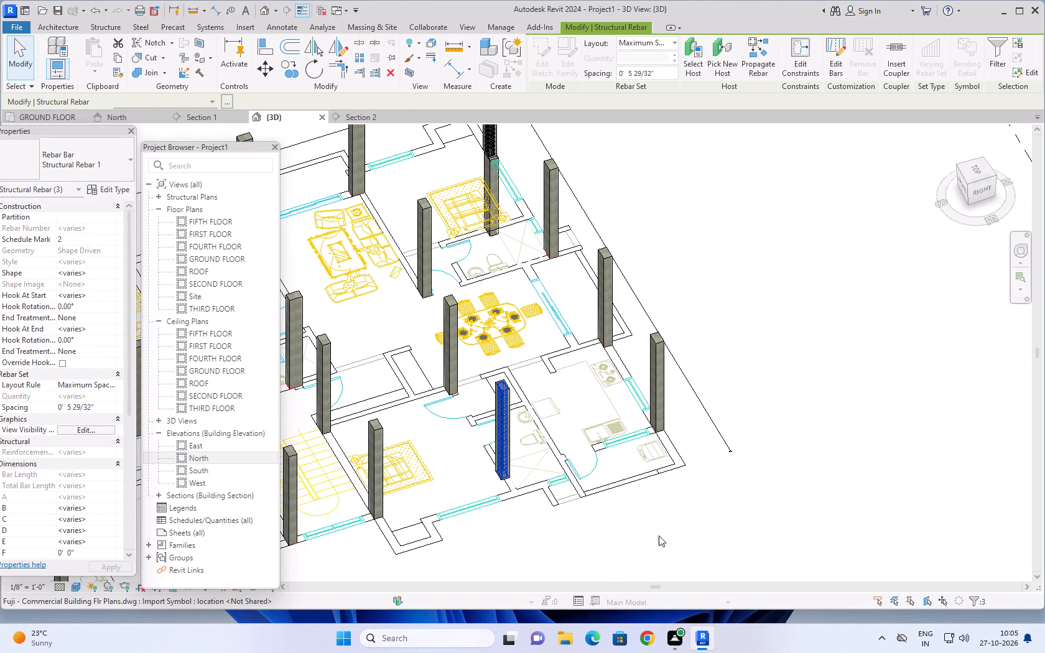
pyautogui.click(666, 528)
pyautogui.press('Escape')
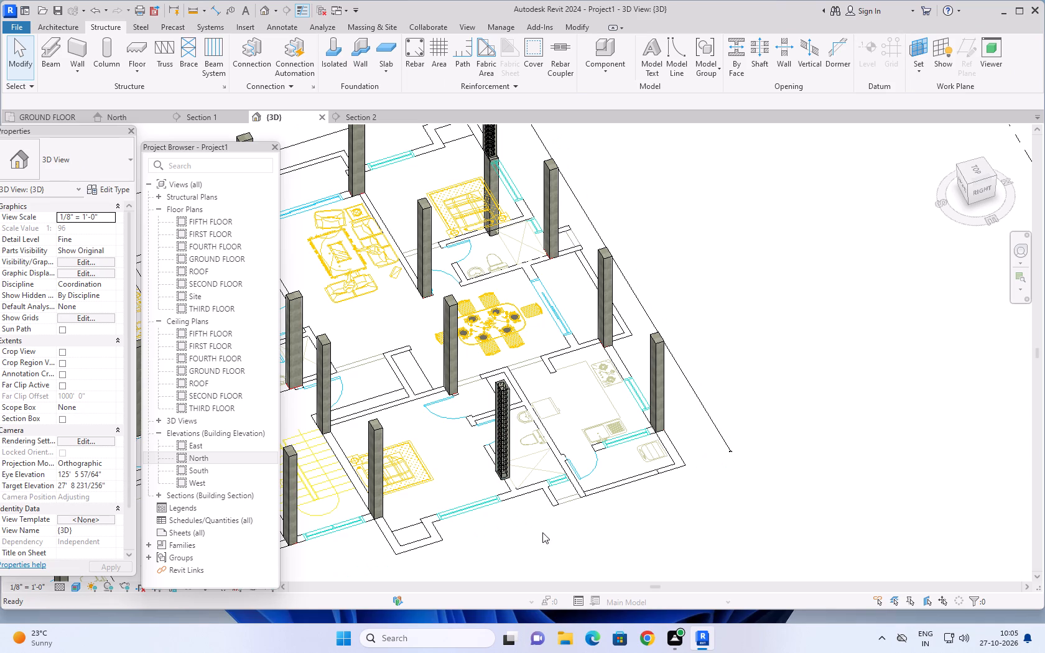
pyautogui.scroll(8, 498, 463)
pyautogui.keyDown('shift'); pyautogui.moveTo(552, 452); pyautogui.dragTo(583, 429, button='middle'); pyautogui.keyUp('shift')
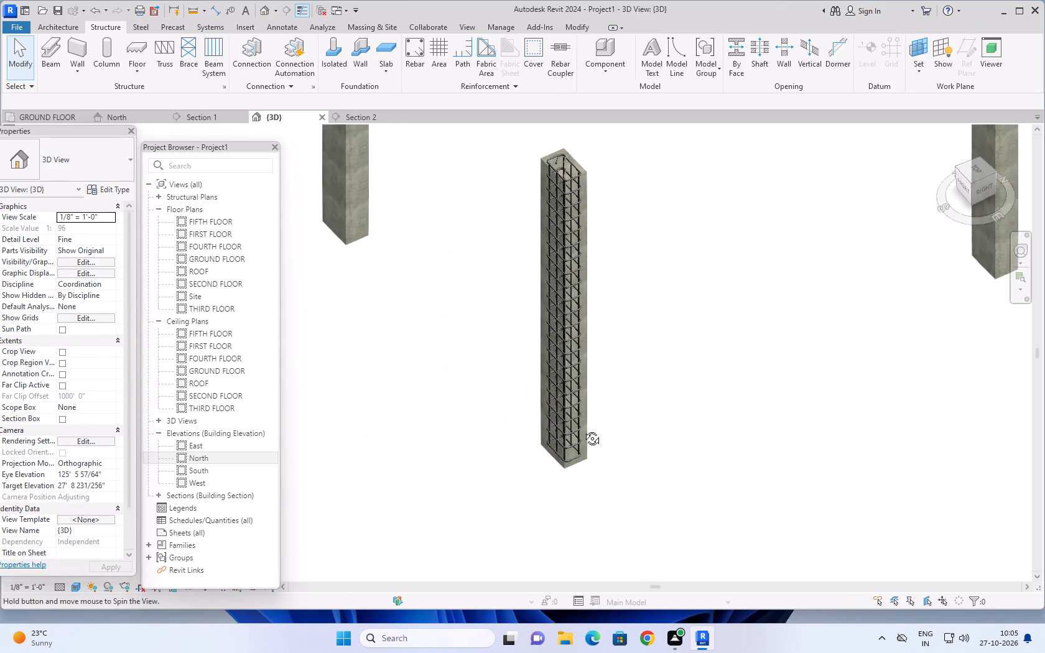
pyautogui.keyDown('shift'); pyautogui.moveTo(583, 429); pyautogui.dragTo(587, 427, button='middle'); pyautogui.keyUp('shift')
pyautogui.moveTo(588, 438); pyautogui.dragTo(555, 498, button='middle')
pyautogui.moveTo(597, 455); pyautogui.dragTo(532, 454, button='middle')
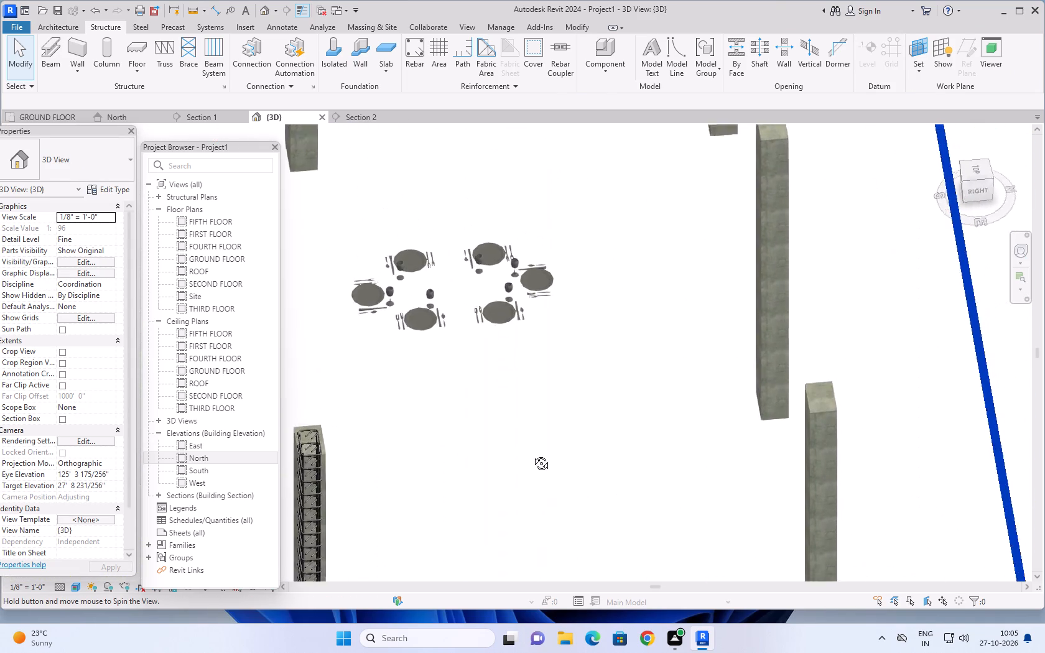
pyautogui.moveTo(532, 454); pyautogui.dragTo(600, 407, button='middle')
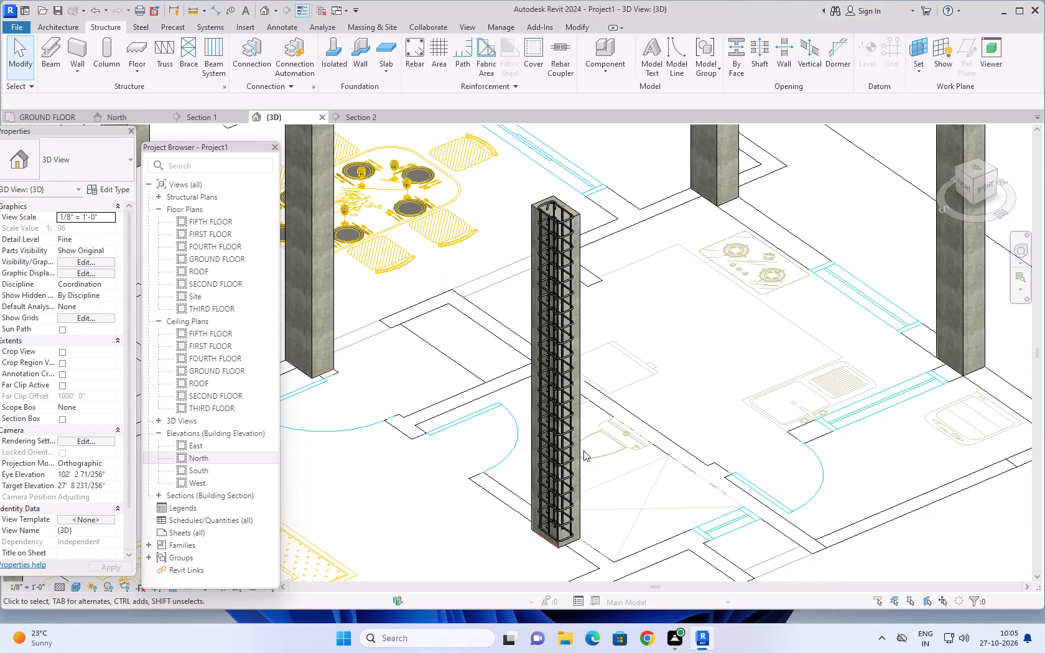
pyautogui.scroll(2, 582, 451)
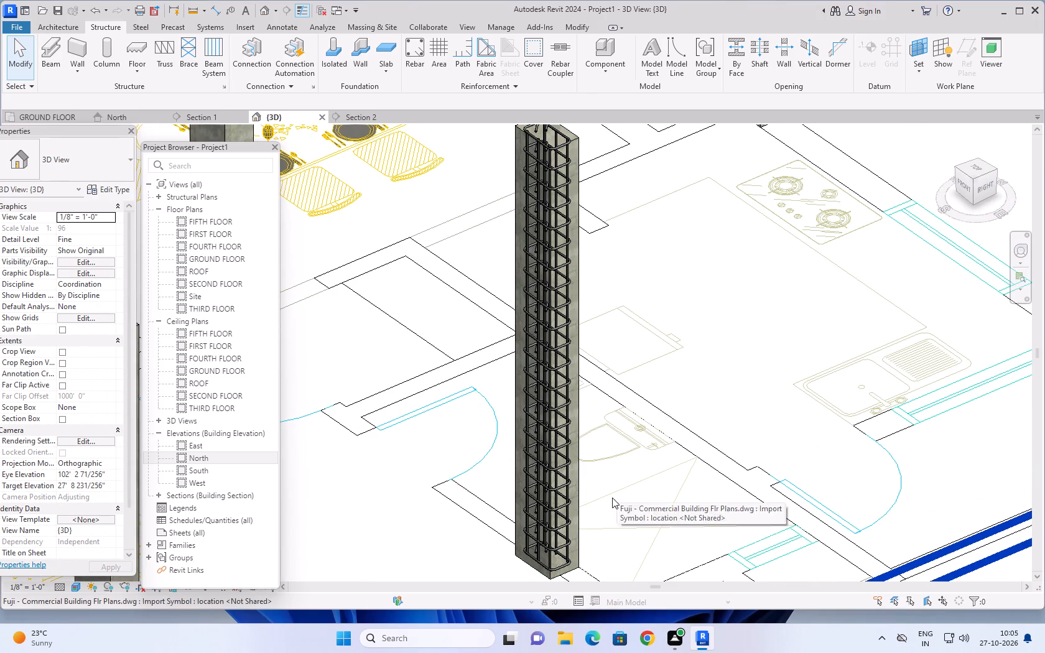
pyautogui.moveTo(620, 519); pyautogui.dragTo(653, 524, button='middle')
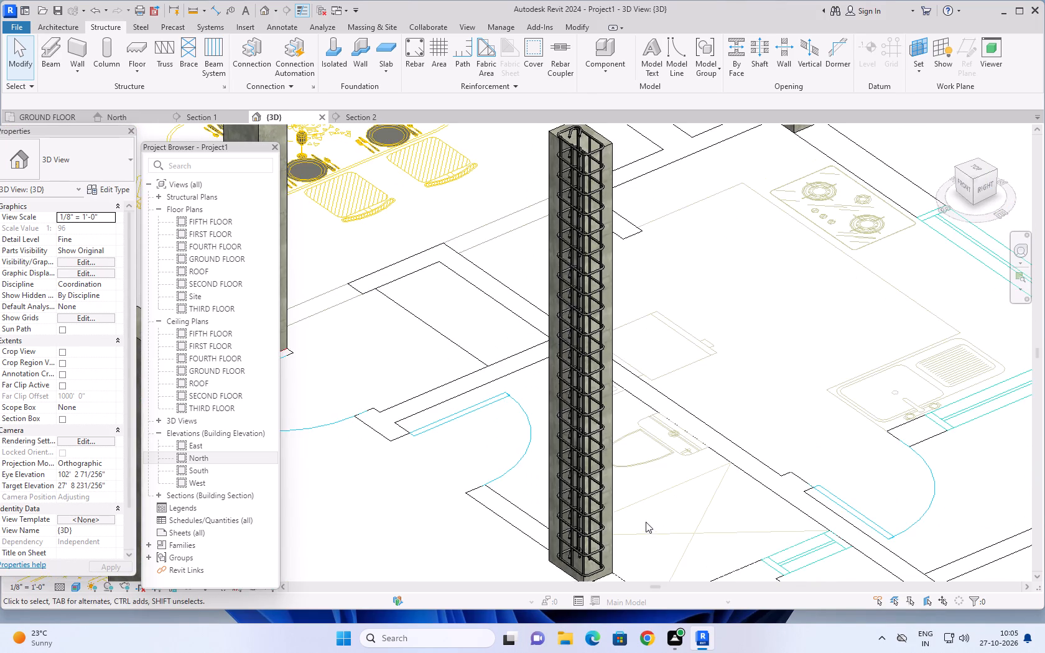
pyautogui.moveTo(646, 520); pyautogui.dragTo(662, 530, button='middle')
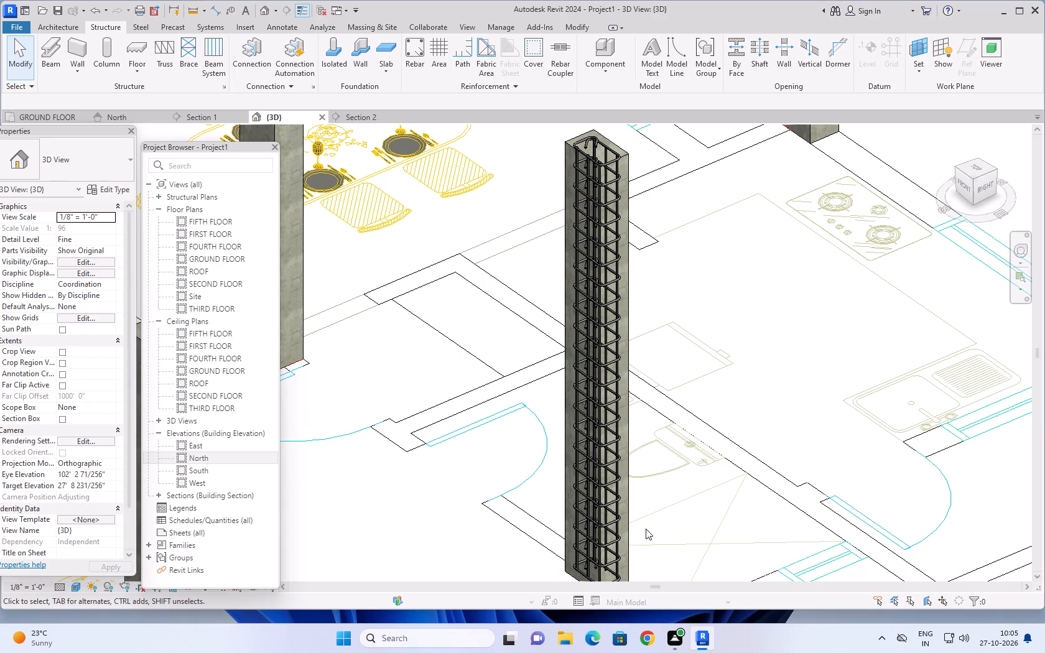
pyautogui.moveTo(644, 529); pyautogui.dragTo(660, 533, button='middle')
pyautogui.scroll(1, 634, 519)
pyautogui.scroll(-1, 655, 510)
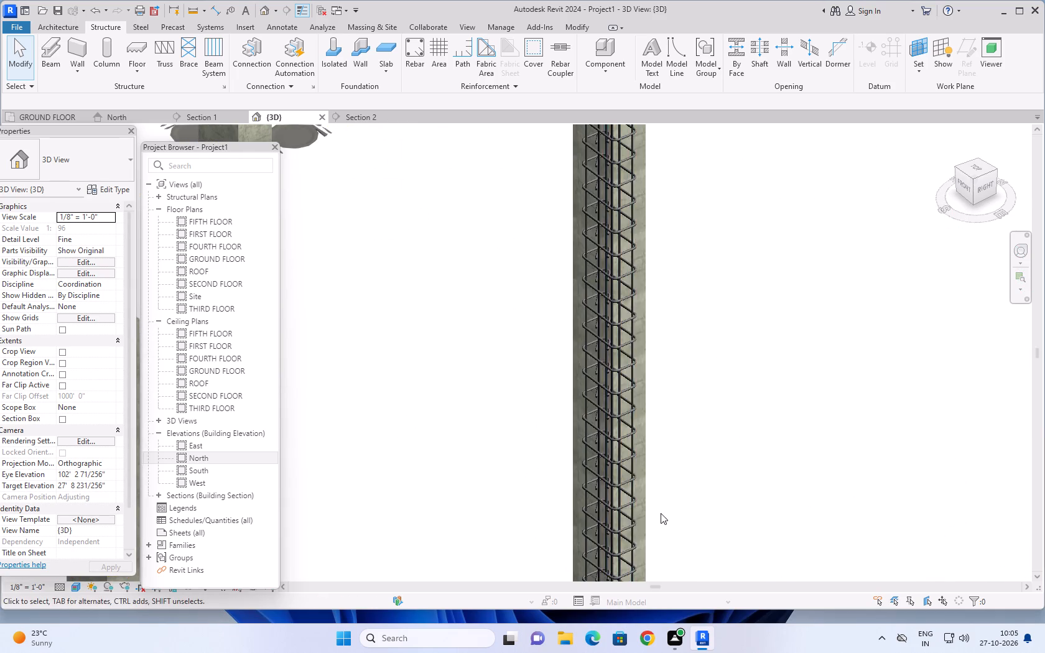
pyautogui.scroll(-2, 661, 513)
pyautogui.moveTo(693, 529); pyautogui.dragTo(695, 468, button='middle')
pyautogui.keyDown('shift'); pyautogui.scroll(-1, 674, 527); pyautogui.keyUp('shift')
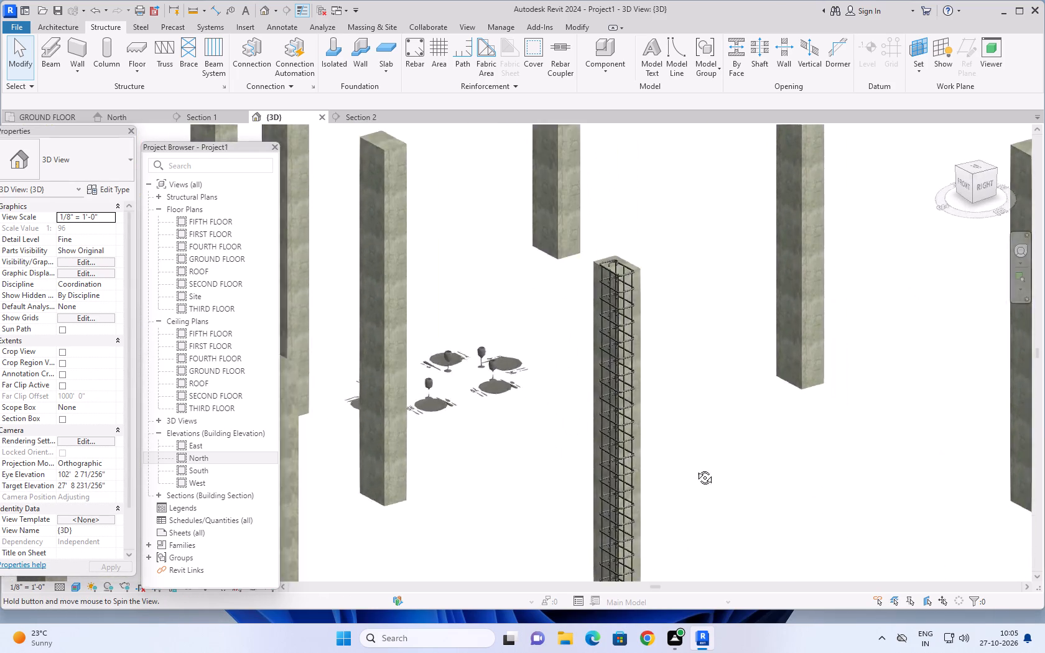
pyautogui.moveTo(695, 468); pyautogui.dragTo(718, 458, button='middle')
pyautogui.scroll(4, 695, 472)
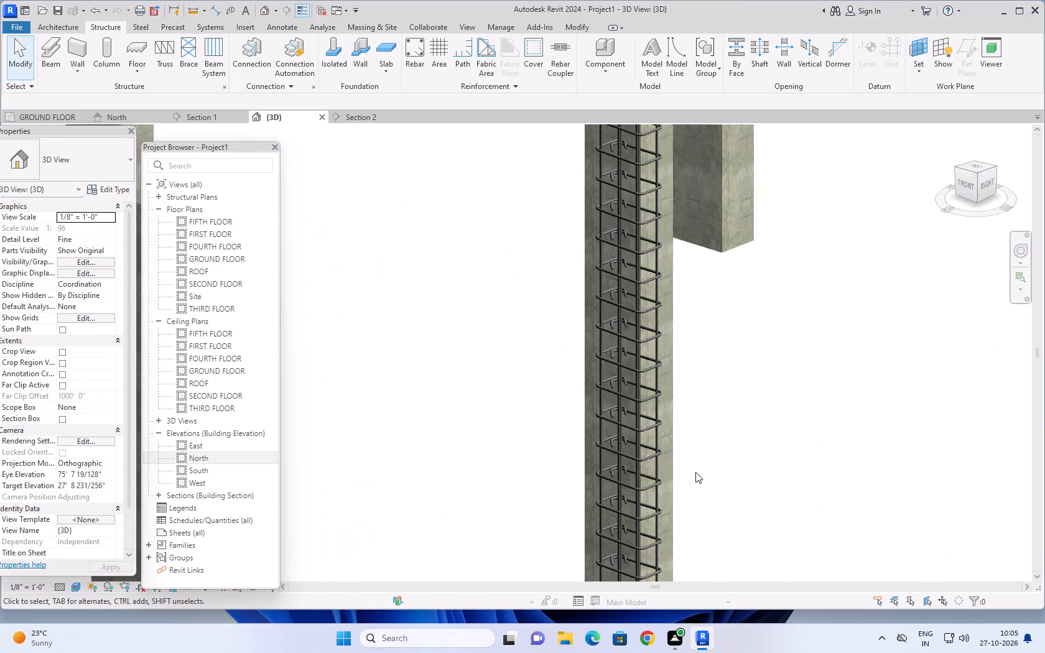
pyautogui.moveTo(712, 471); pyautogui.dragTo(707, 476, button='middle')
# Review the two reinforced columns among the building's other ground-floor columns in the {3D} view.
pyautogui.scroll(-2, 695, 473)
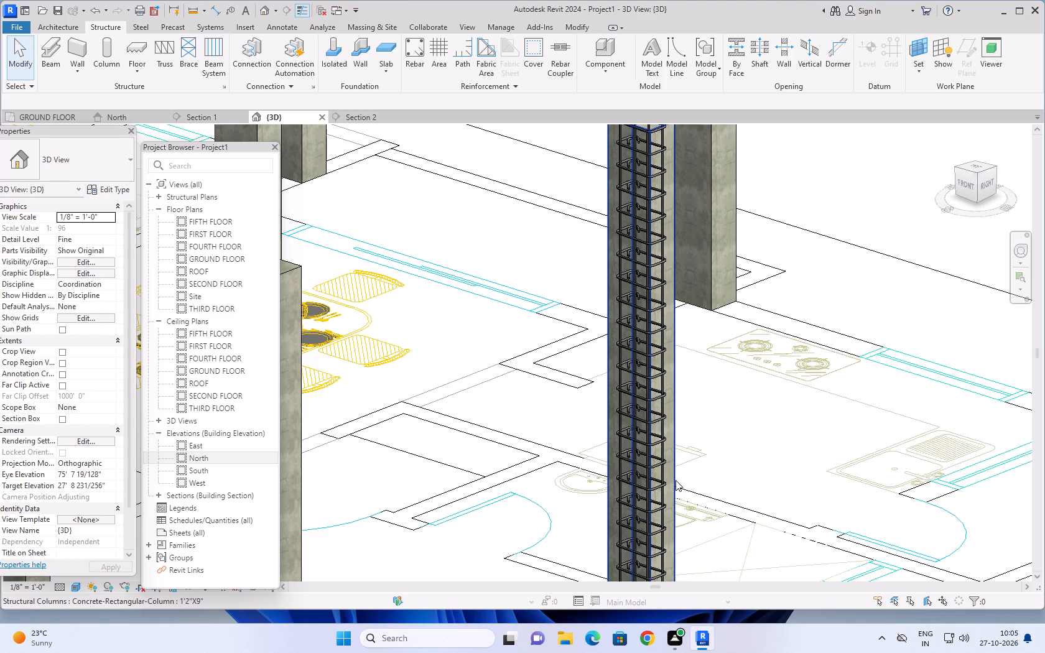
pyautogui.scroll(-4, 676, 480)
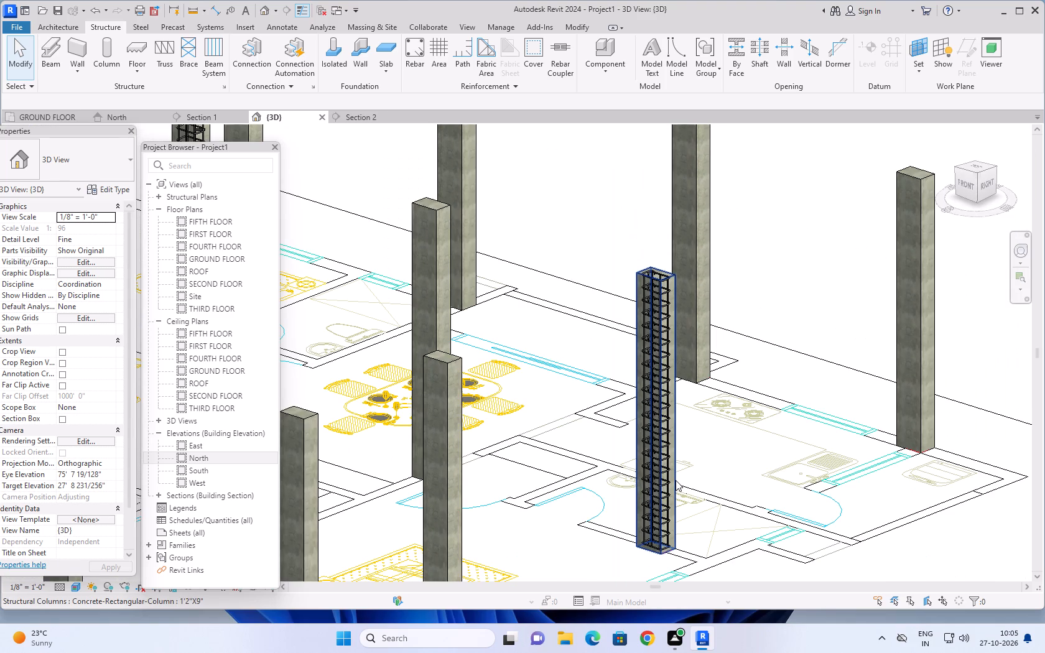
pyautogui.scroll(-4, 676, 480)
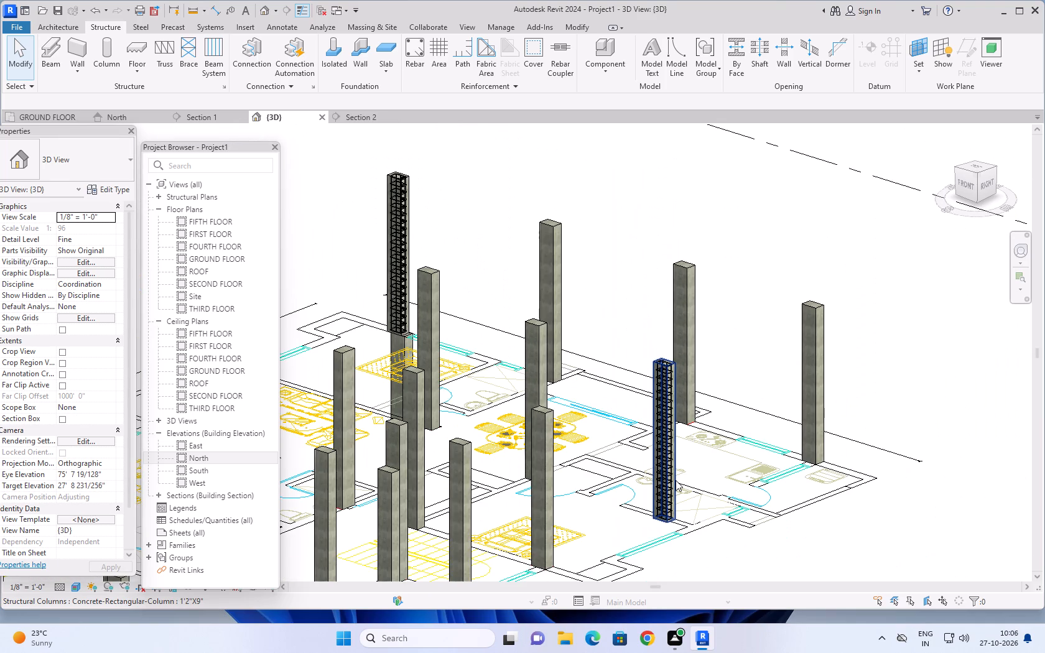
pyautogui.scroll(-1, 676, 480)
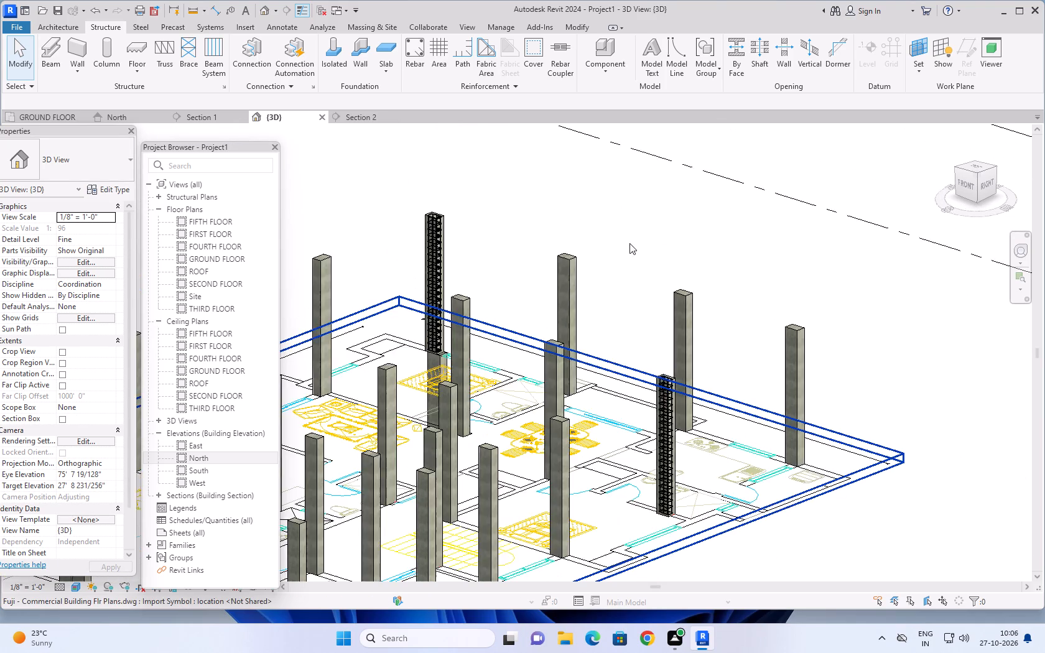
pyautogui.moveTo(630, 243); pyautogui.dragTo(709, 298, button='middle')
pyautogui.scroll(-1, 710, 299)
pyautogui.moveTo(722, 300); pyautogui.dragTo(696, 341, button='middle')
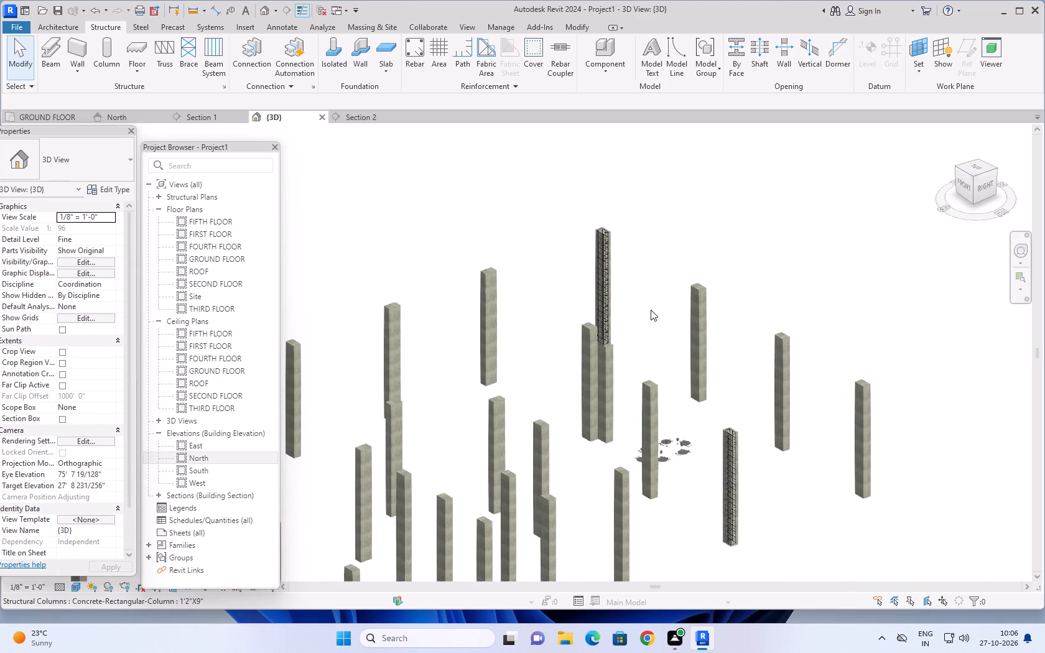
pyautogui.scroll(1, 637, 290)
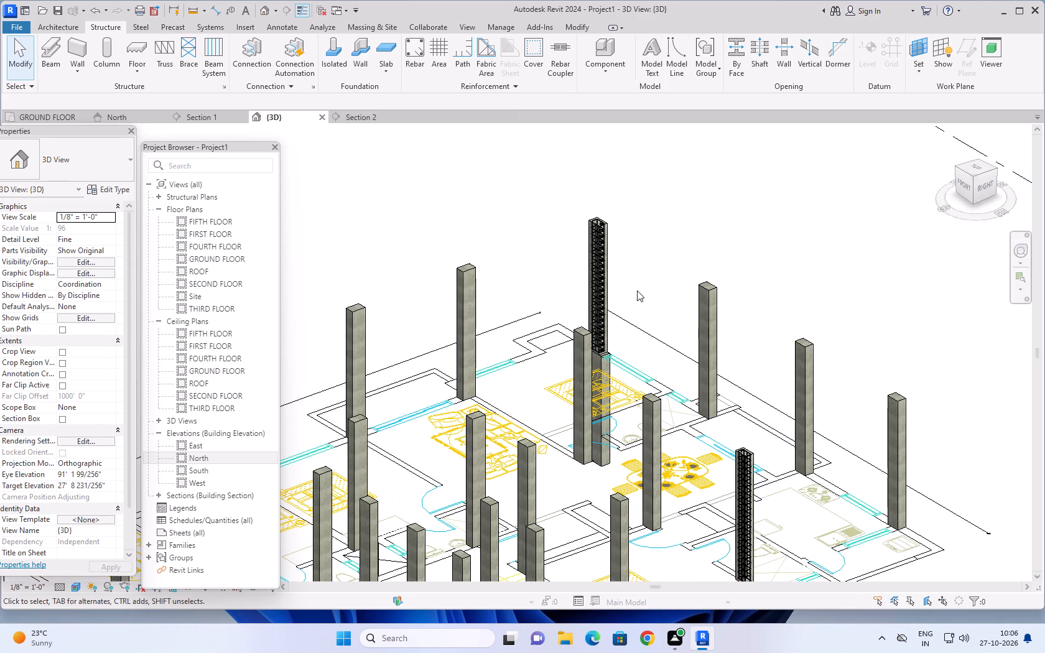
pyautogui.scroll(-1, 637, 290)
pyautogui.moveTo(669, 271); pyautogui.dragTo(657, 302, button='middle')
pyautogui.scroll(-1, 658, 301)
pyautogui.scroll(4, 634, 320)
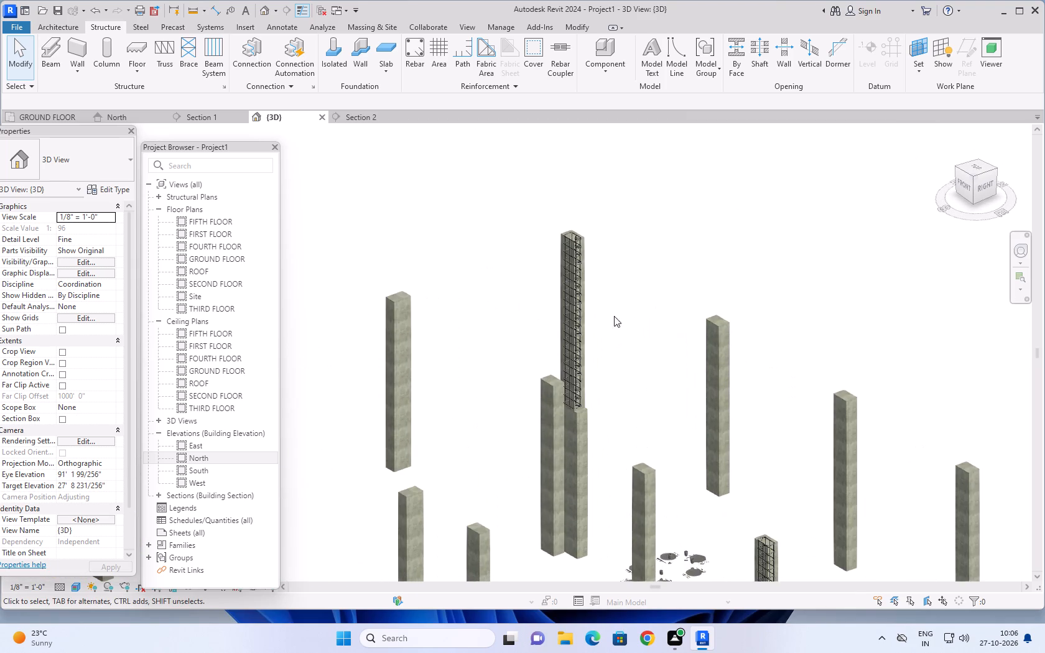
pyautogui.scroll(3, 598, 283)
pyautogui.moveTo(631, 255); pyautogui.dragTo(623, 299, button='middle')
pyautogui.scroll(-1, 623, 300)
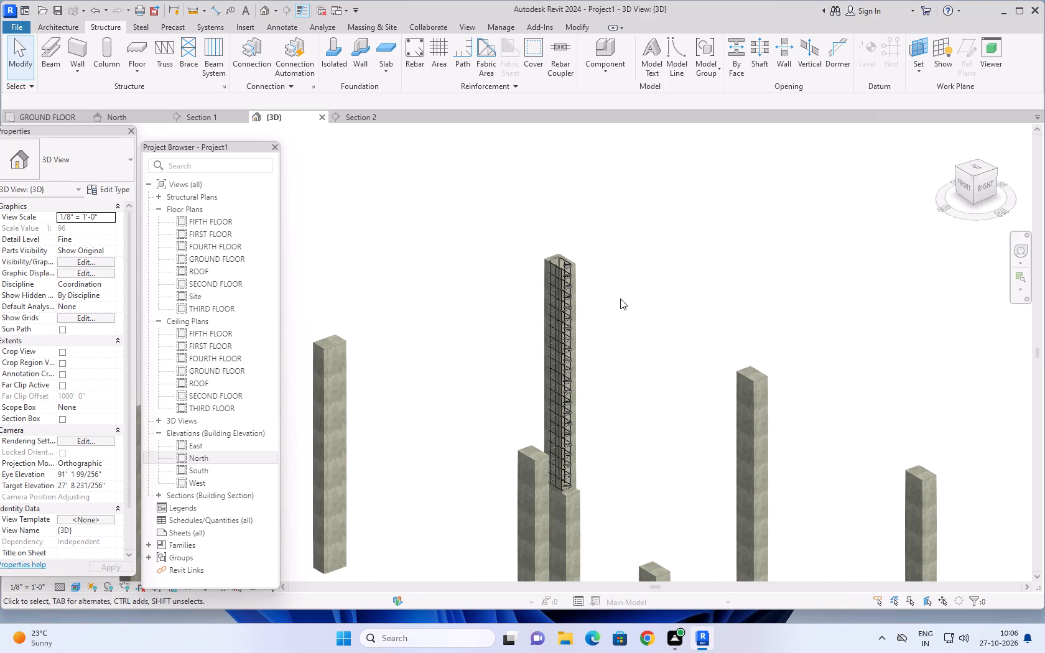
# Propagate the newly reinforced column's rebar, aligned by host, to the six nearest unreinforced columns at its end of the building.
pyautogui.click(579, 268)
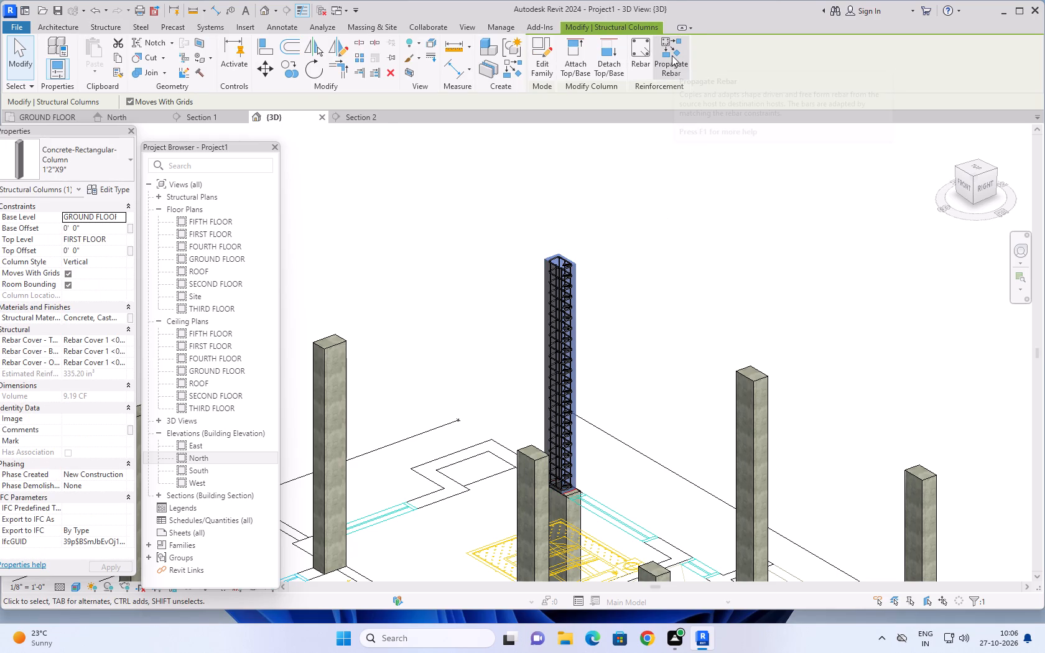
pyautogui.click(673, 55)
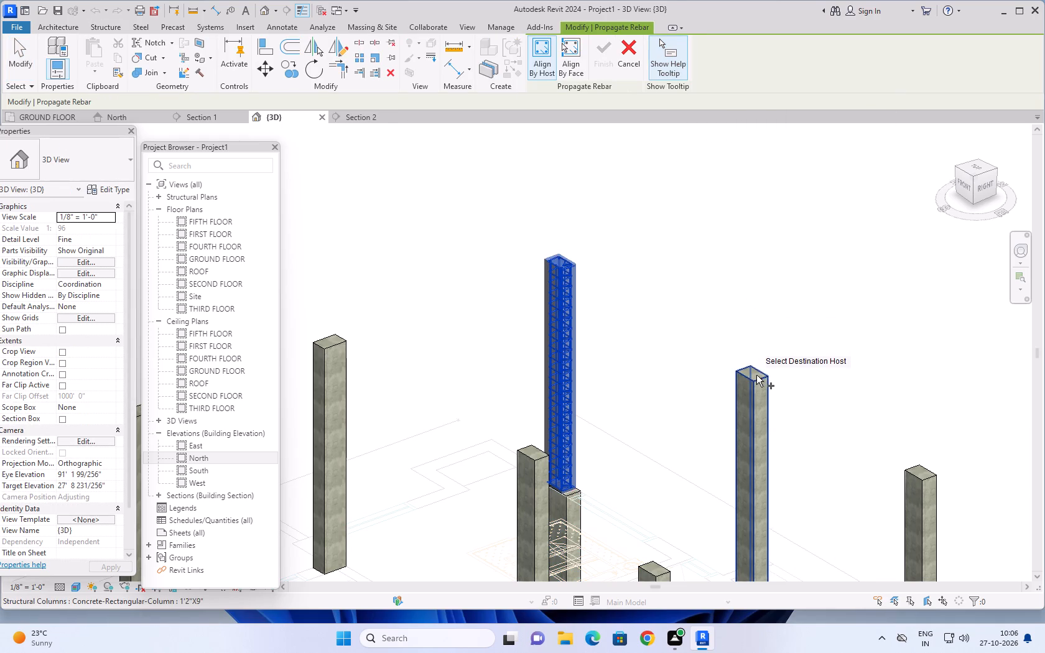
pyautogui.click(757, 376)
pyautogui.scroll(-3, 793, 360)
pyautogui.moveTo(807, 367); pyautogui.dragTo(674, 197, button='middle')
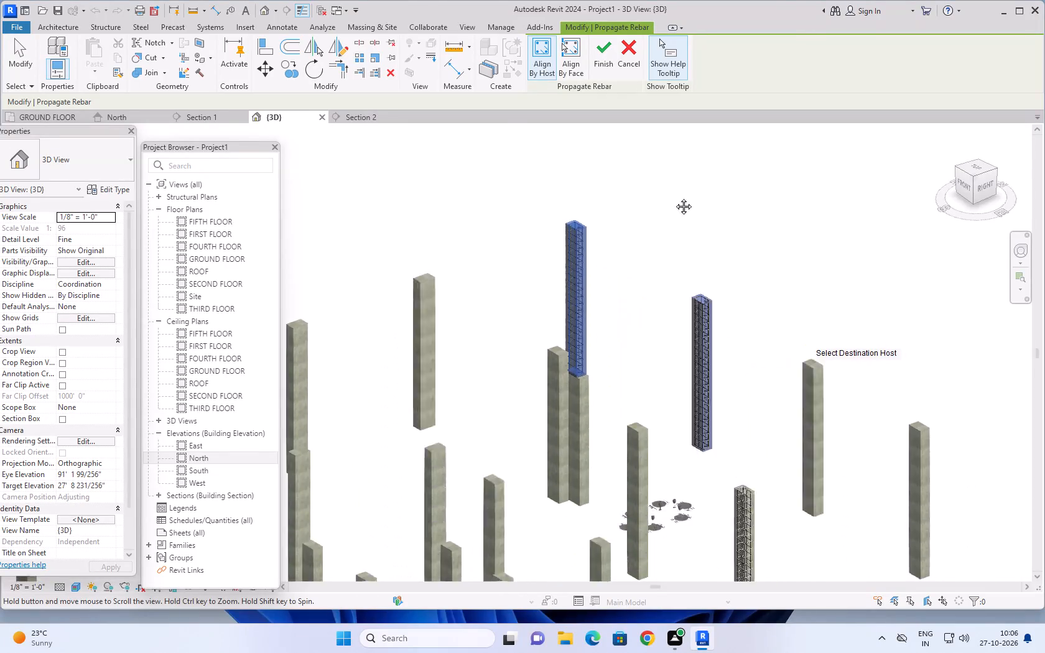
pyautogui.moveTo(674, 197); pyautogui.dragTo(665, 176, button='middle')
pyautogui.click(740, 250)
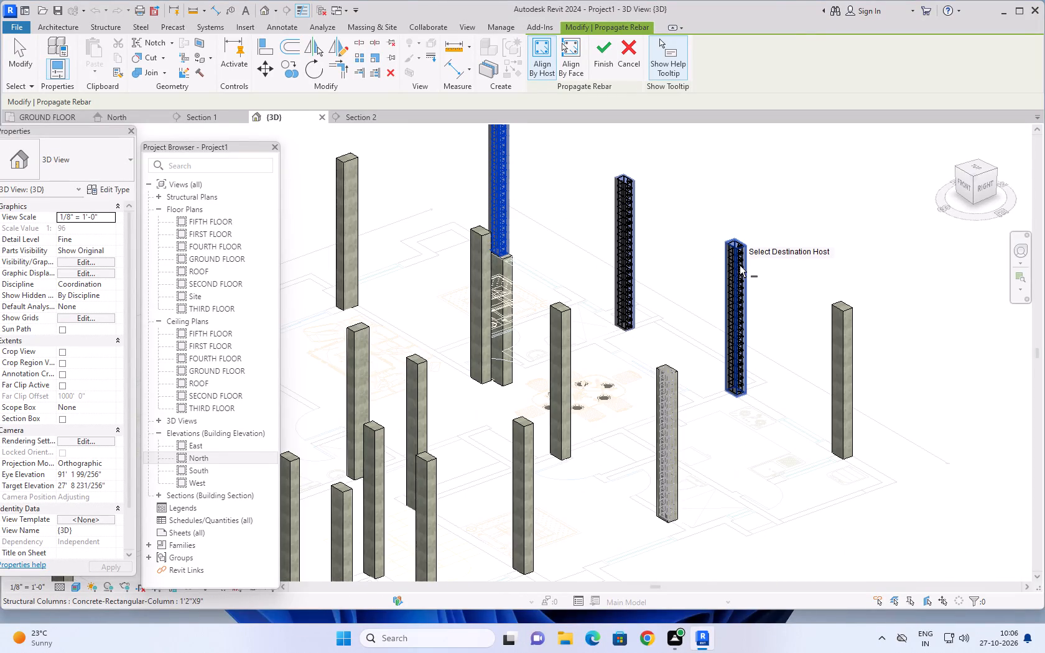
pyautogui.click(838, 312)
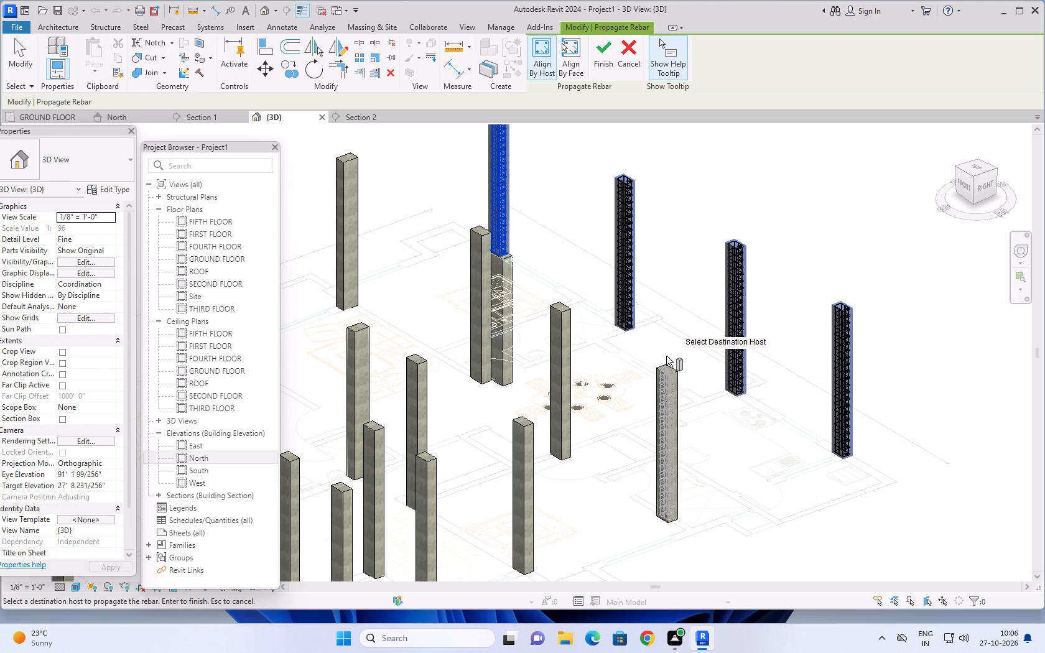
pyautogui.click(566, 325)
pyautogui.click(506, 295)
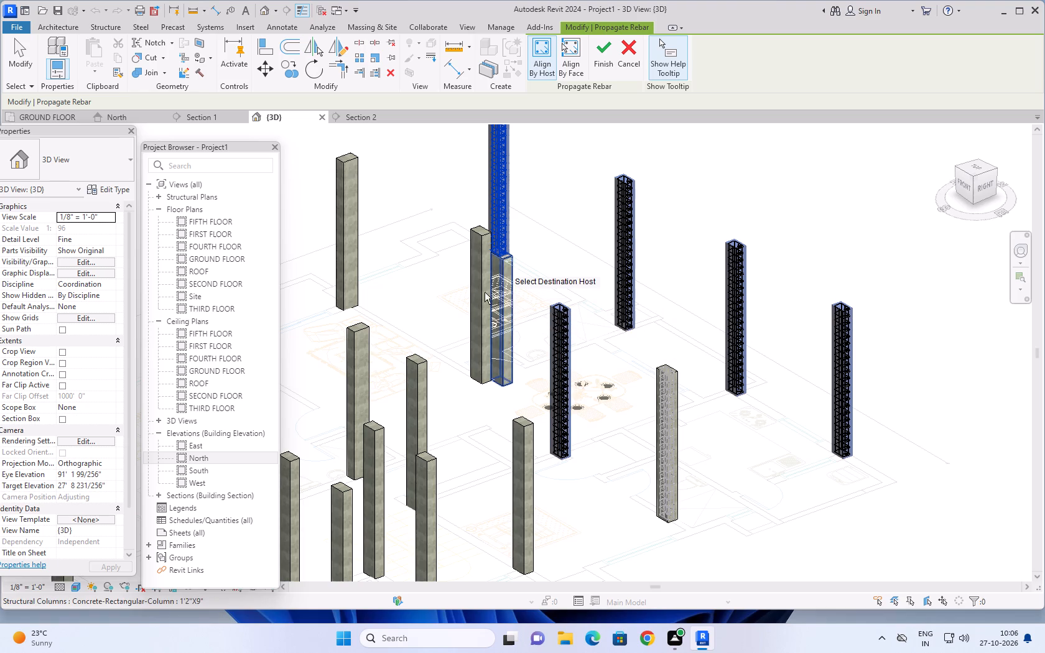
pyautogui.click(475, 274)
# Add nine more columns across the middle of the building as destination hosts for the propagated rebar.
pyautogui.scroll(-2, 446, 300)
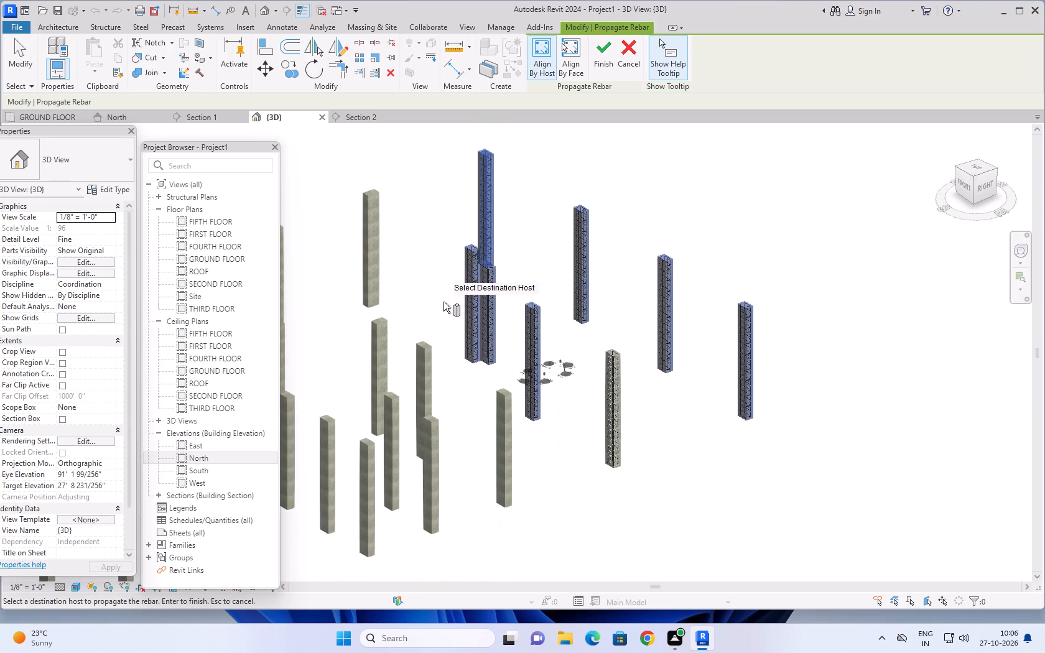
pyautogui.moveTo(440, 300); pyautogui.dragTo(682, 330, button='middle')
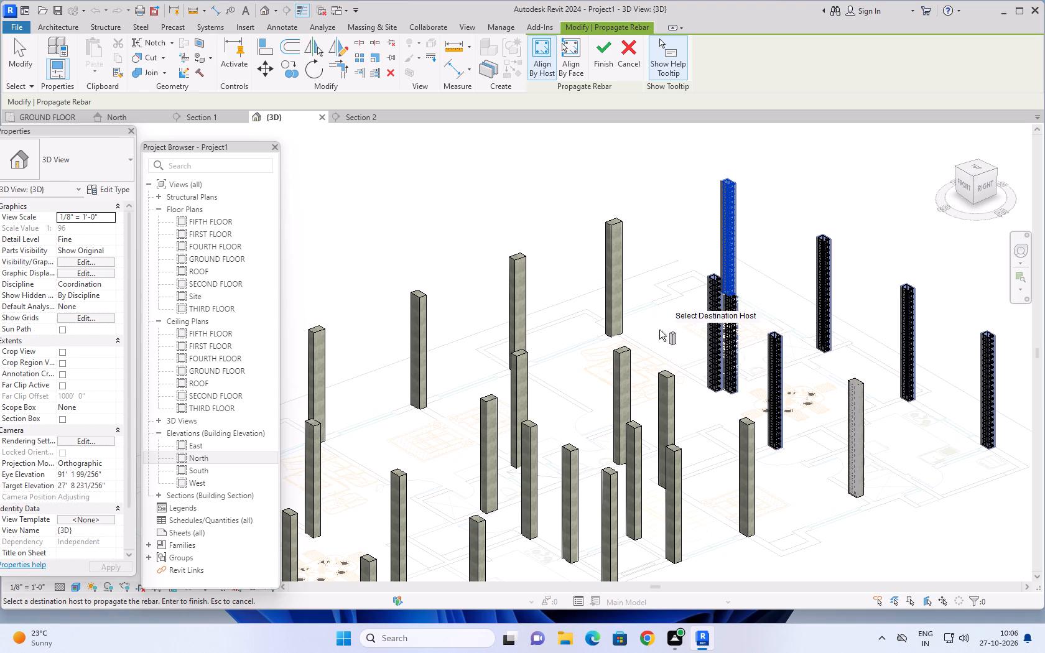
pyautogui.click(618, 282)
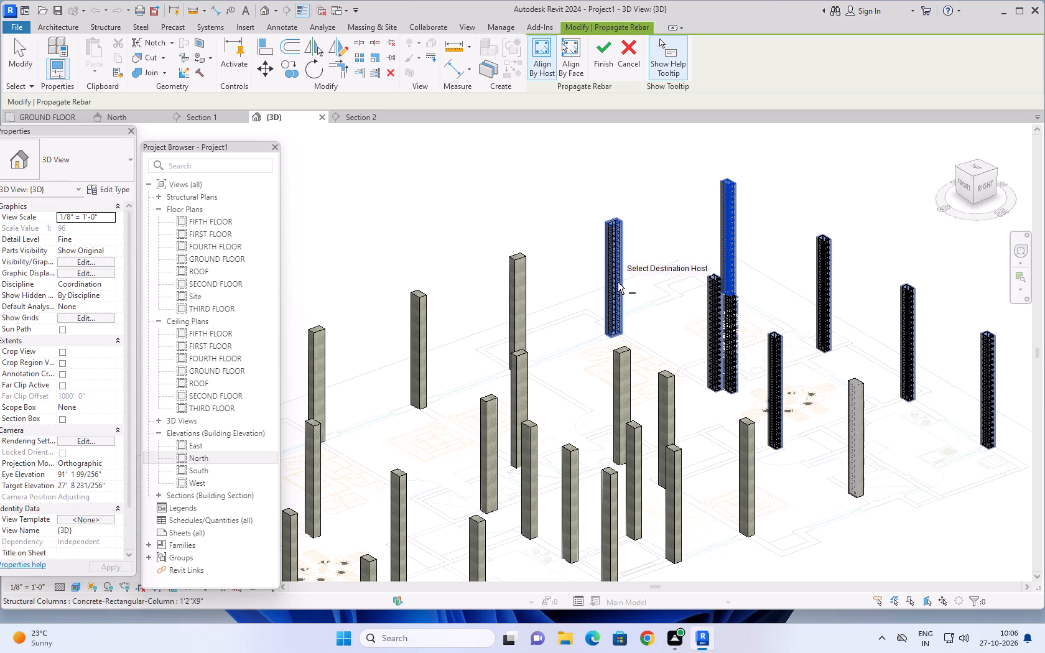
pyautogui.click(618, 361)
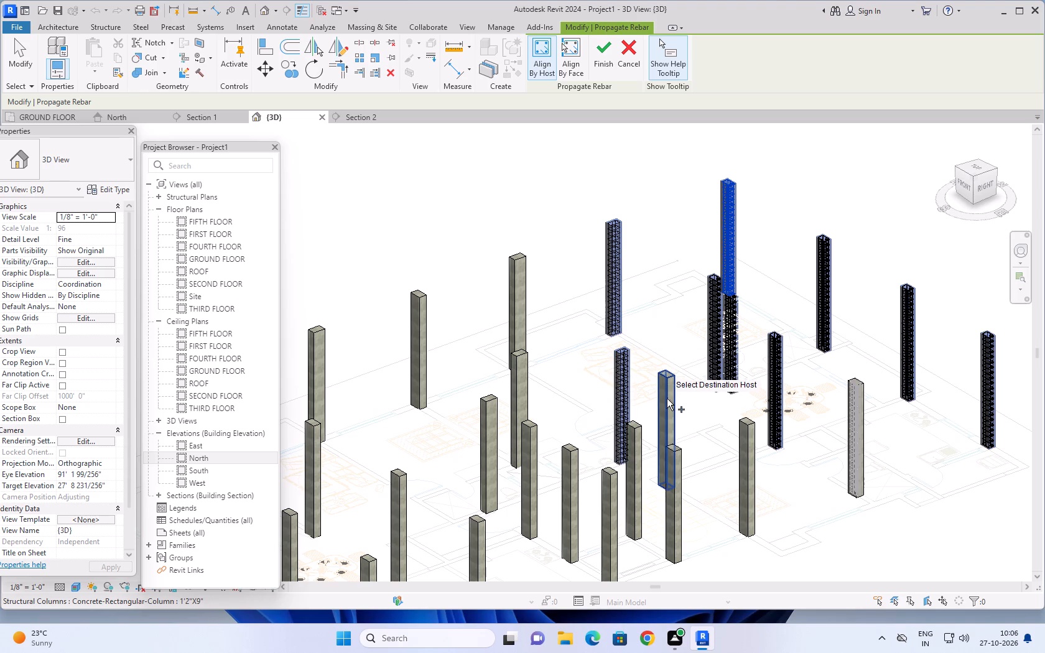
pyautogui.click(666, 396)
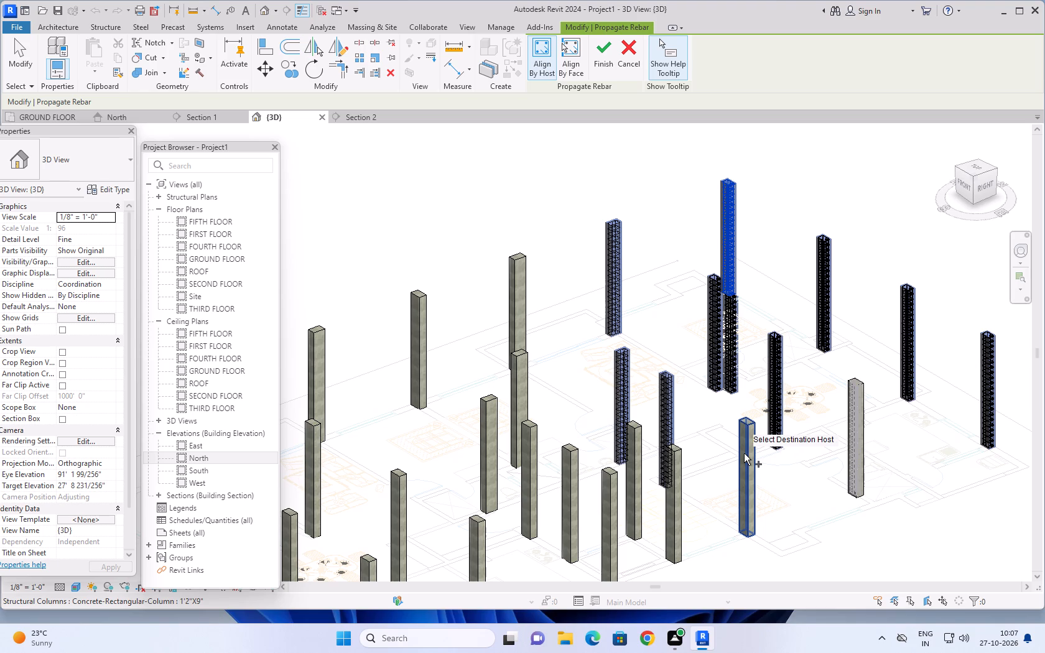
pyautogui.click(744, 453)
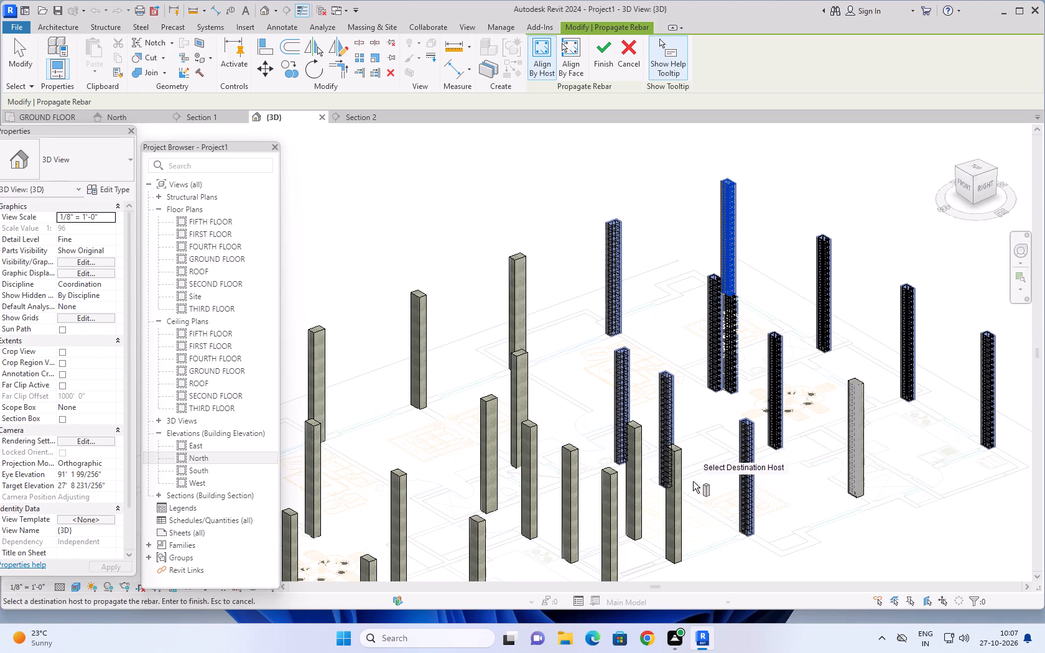
pyautogui.click(675, 507)
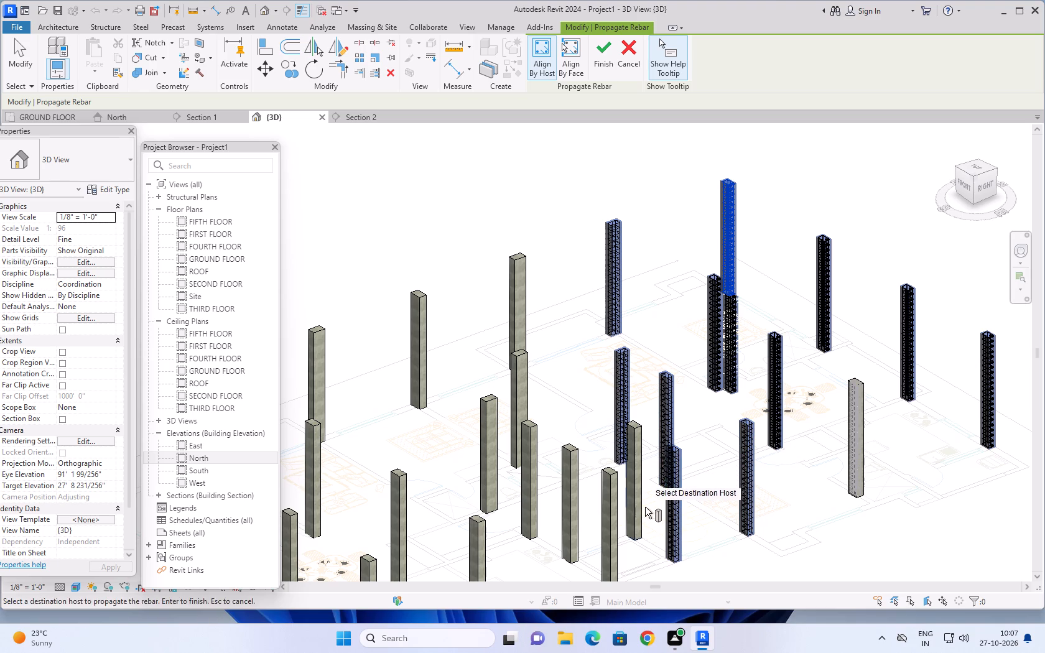
pyautogui.click(634, 500)
pyautogui.click(606, 527)
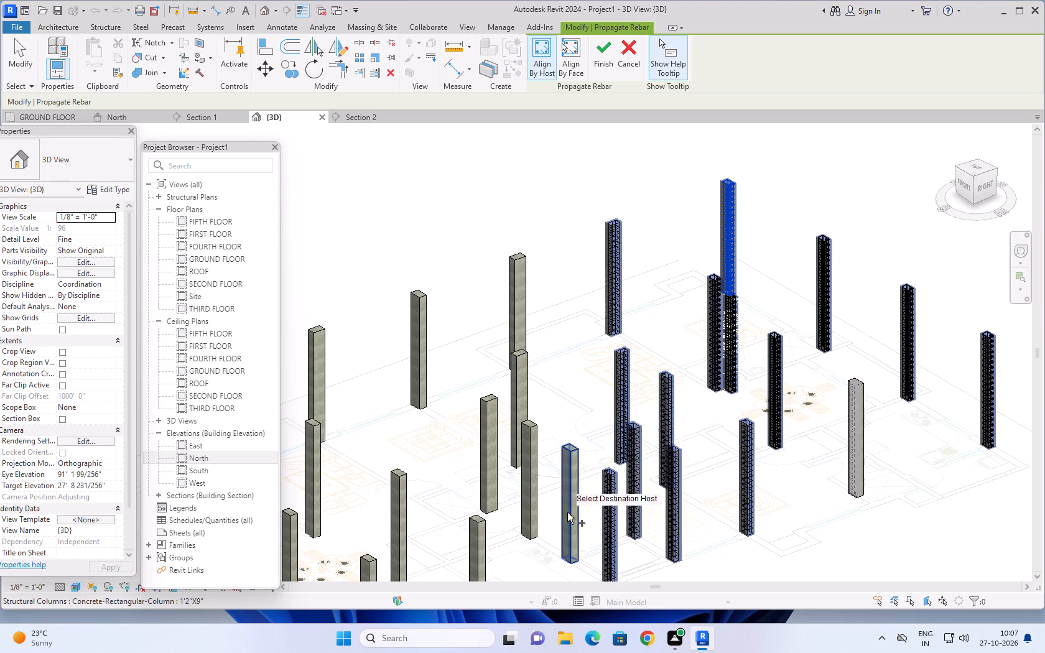
pyautogui.click(565, 508)
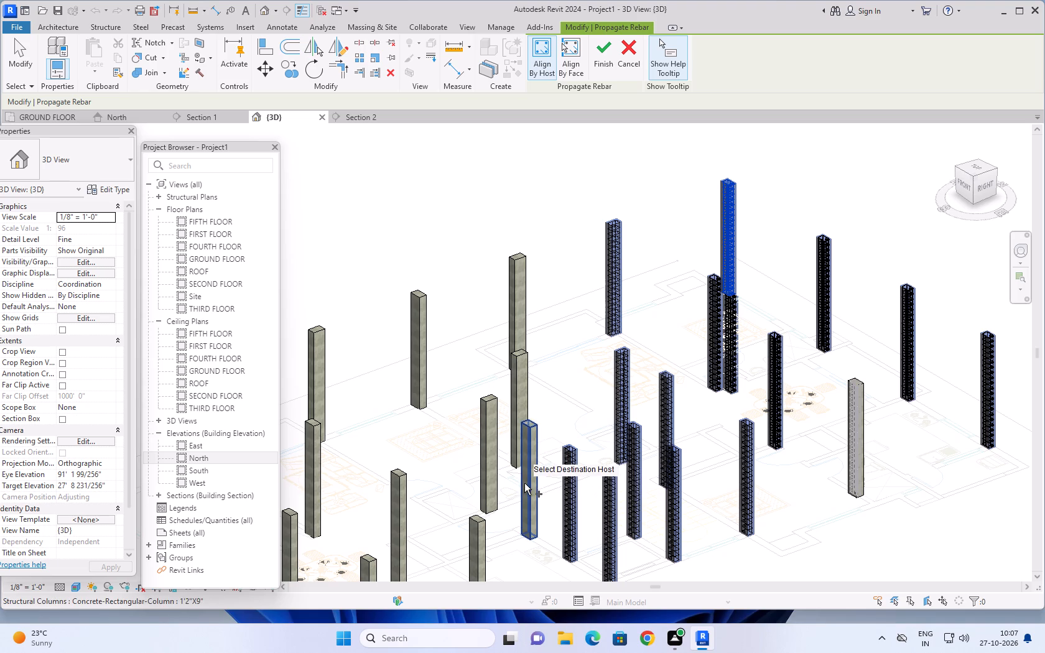
pyautogui.click(524, 483)
# Add the next eight unreinforced columns, continuing toward the opposite end of the building, as rebar destination hosts.
pyautogui.scroll(2, 529, 377)
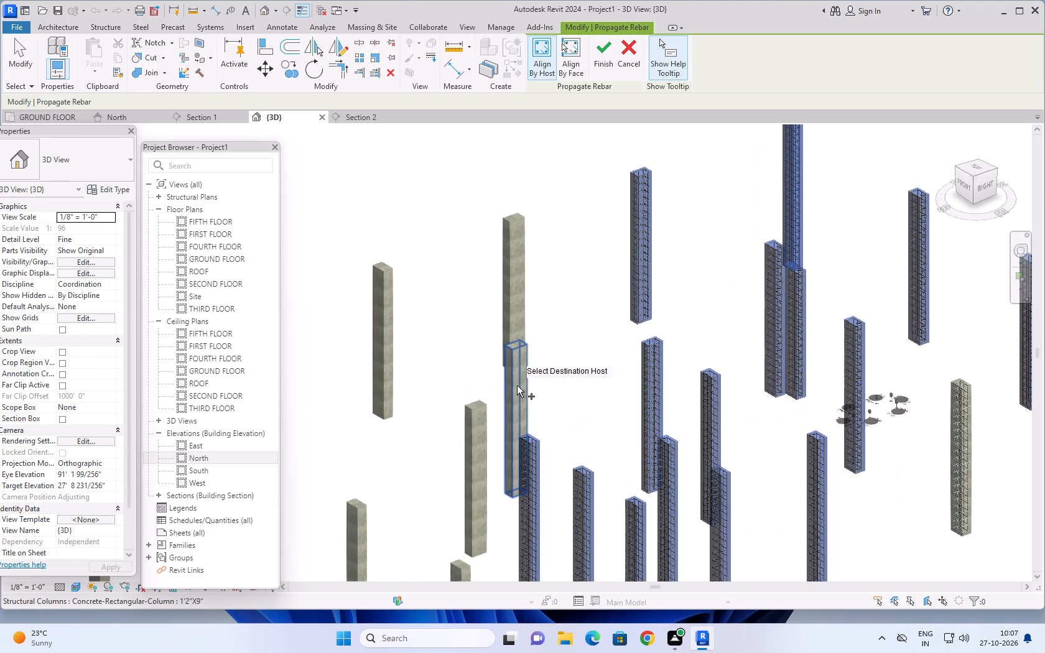
pyautogui.click(512, 389)
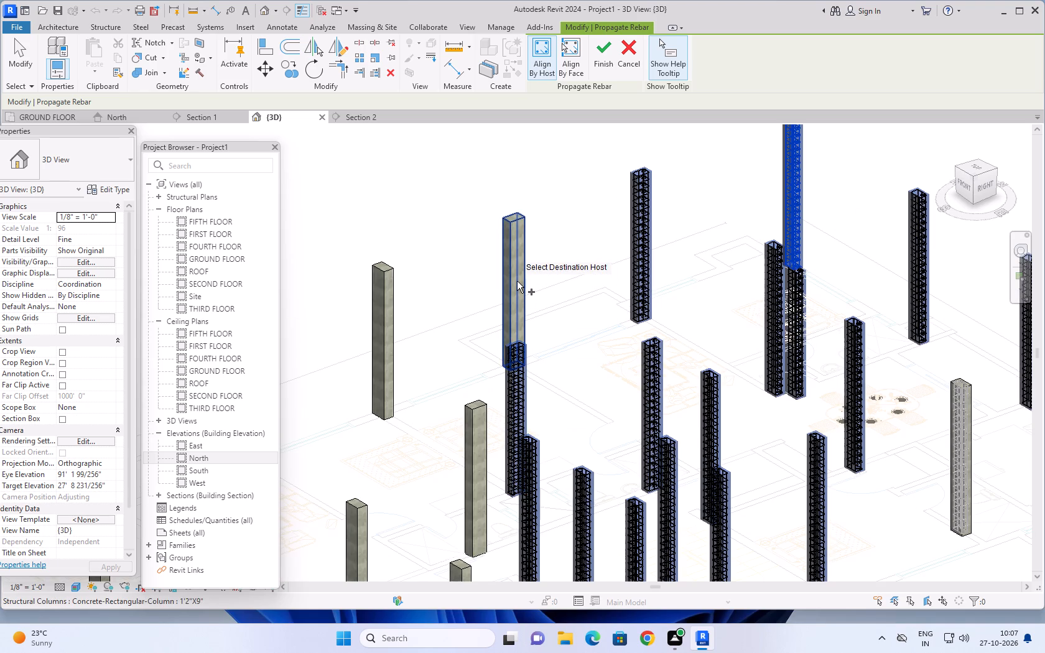
pyautogui.click(516, 281)
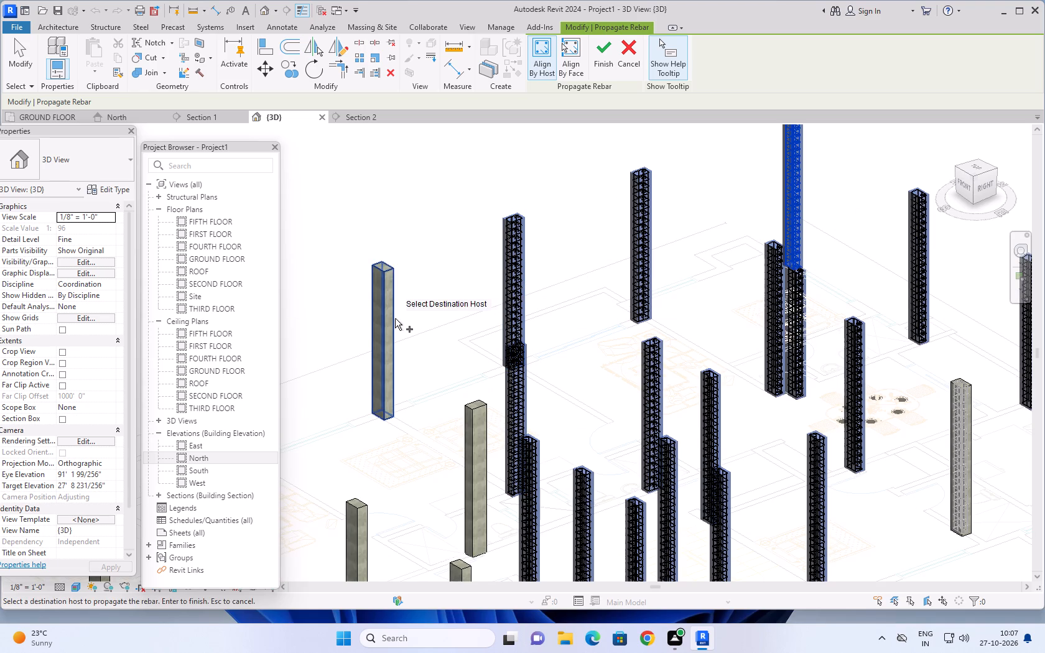
pyautogui.click(392, 320)
pyautogui.click(468, 447)
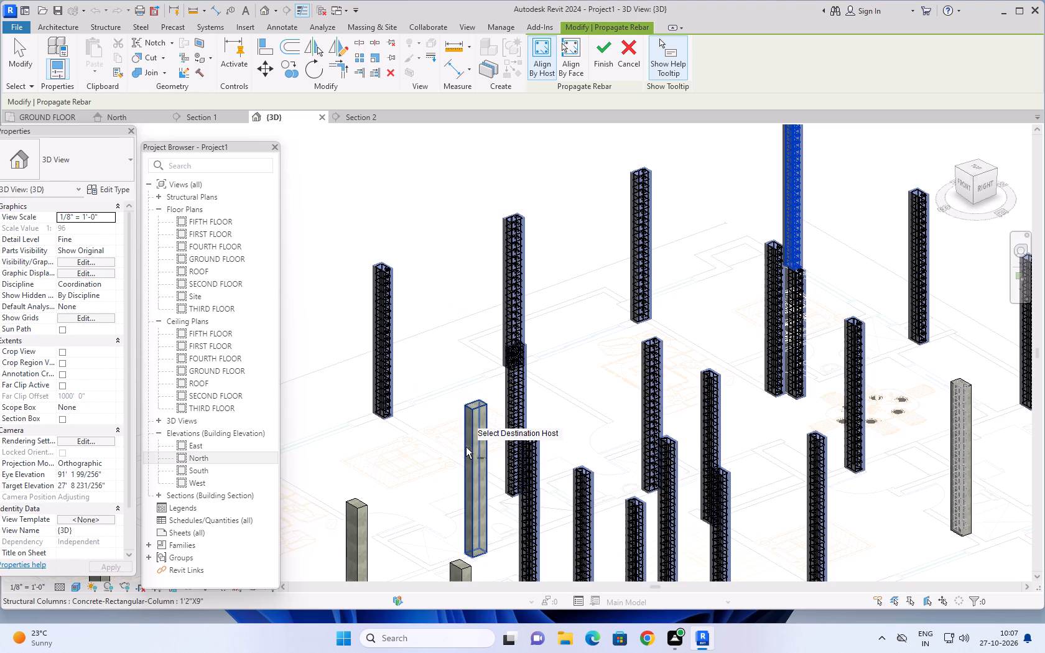
pyautogui.scroll(-5, 457, 437)
pyautogui.moveTo(728, 520); pyautogui.dragTo(743, 501, button='middle')
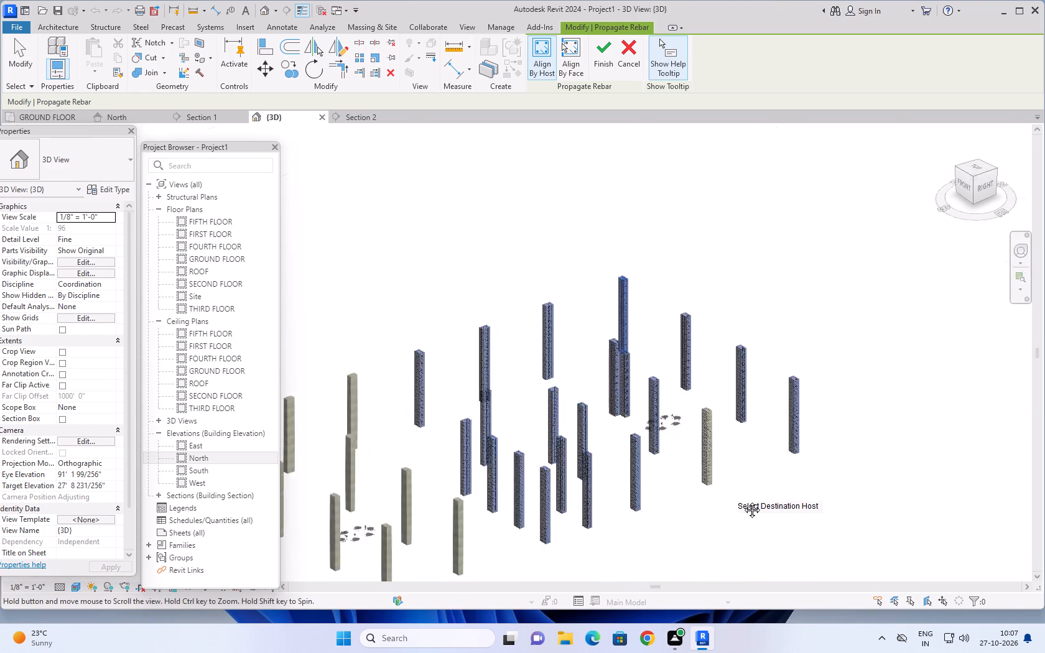
pyautogui.moveTo(743, 501); pyautogui.dragTo(805, 447, button='middle')
pyautogui.scroll(3, 537, 501)
pyautogui.click(536, 471)
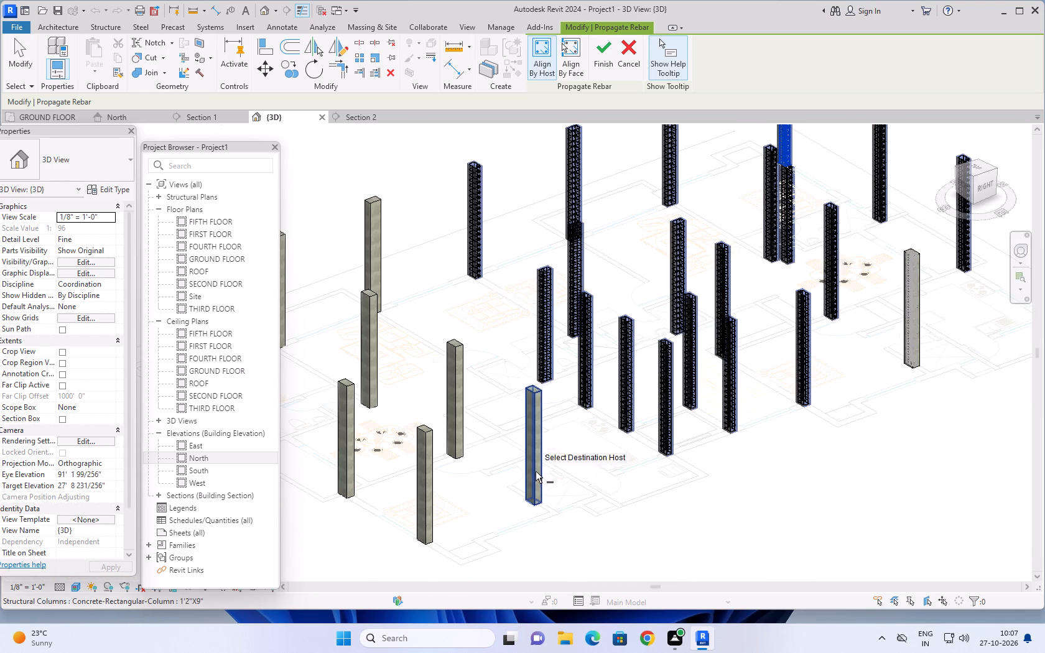
pyautogui.click(450, 410)
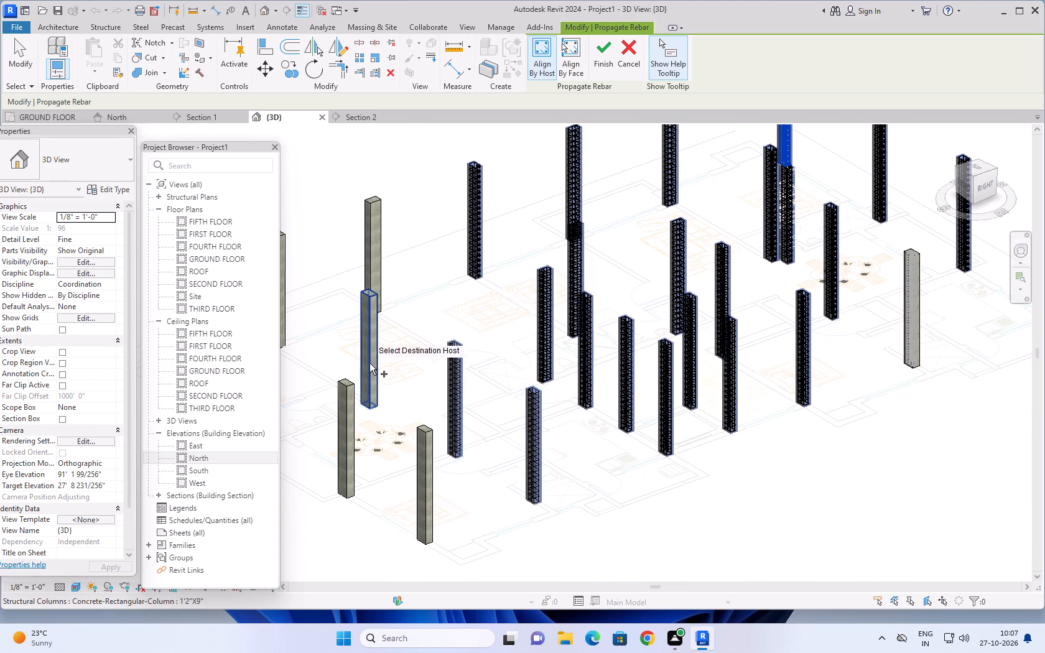
pyautogui.click(369, 359)
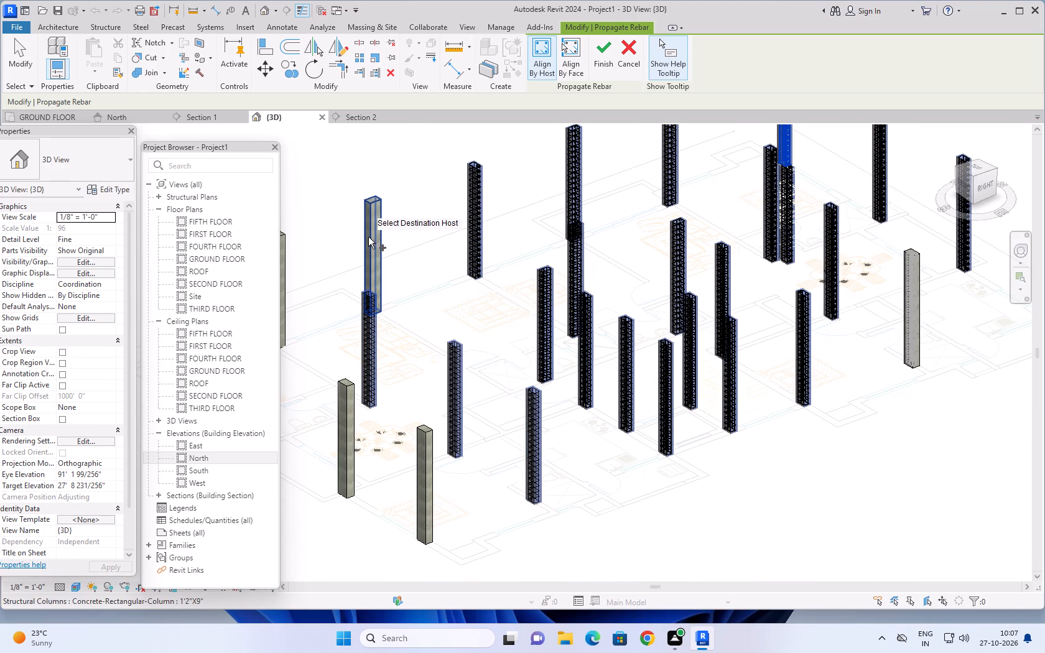
pyautogui.click(368, 237)
# Add the last five unreinforced columns at the opposite end of the building as destination hosts and finish the rebar propagation.
pyautogui.scroll(-4, 496, 434)
pyautogui.moveTo(521, 507); pyautogui.dragTo(653, 506, button='middle')
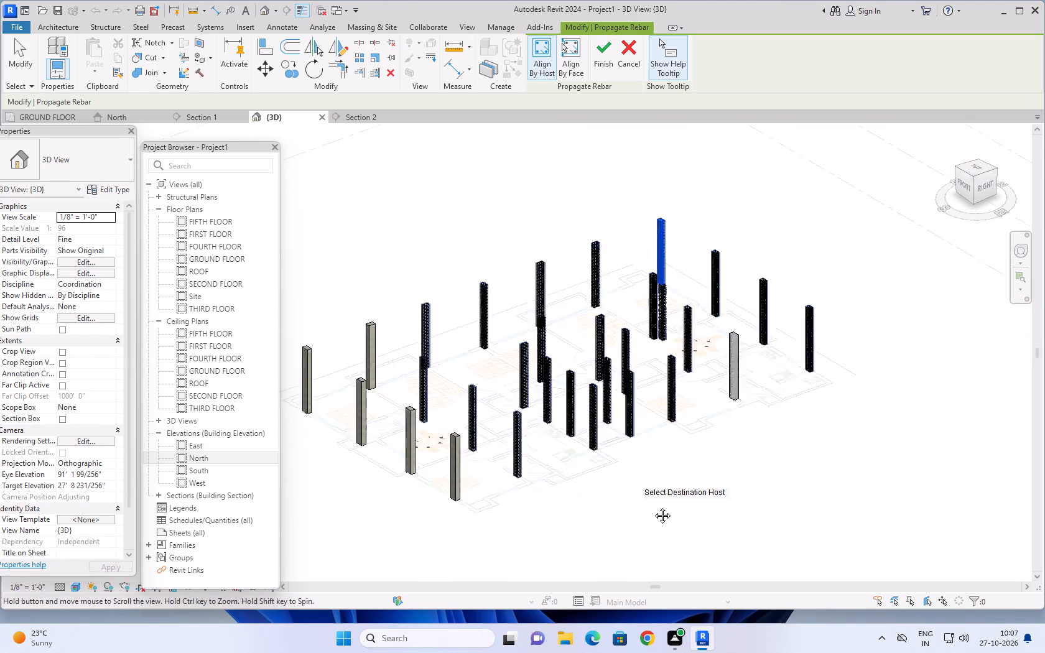
pyautogui.moveTo(653, 506); pyautogui.dragTo(659, 505, button='middle')
pyautogui.scroll(4, 606, 505)
pyautogui.click(585, 440)
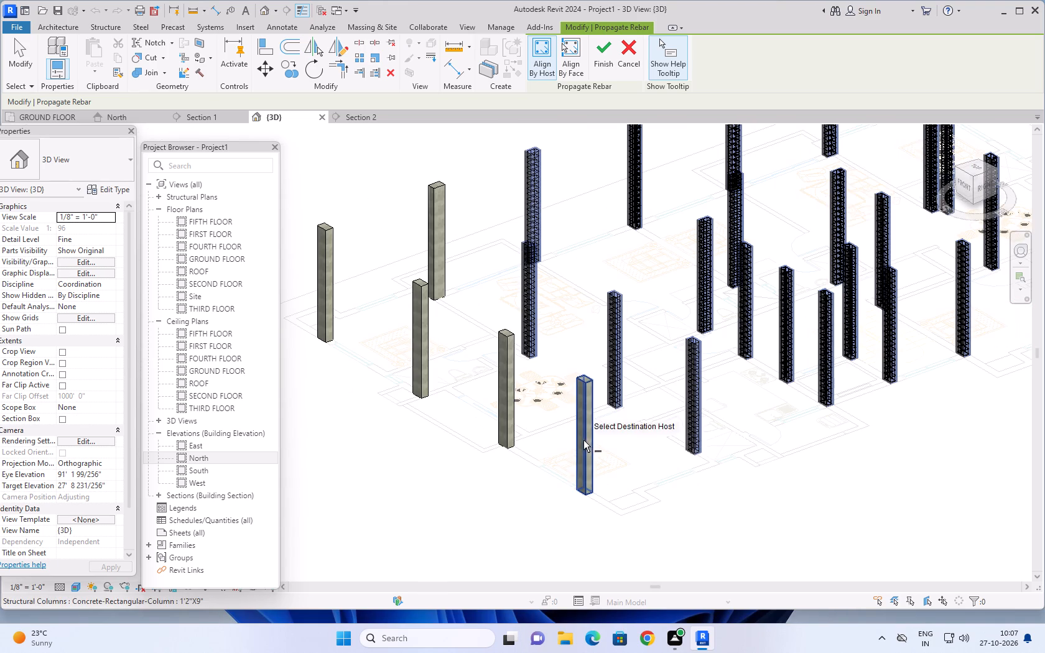
pyautogui.click(503, 394)
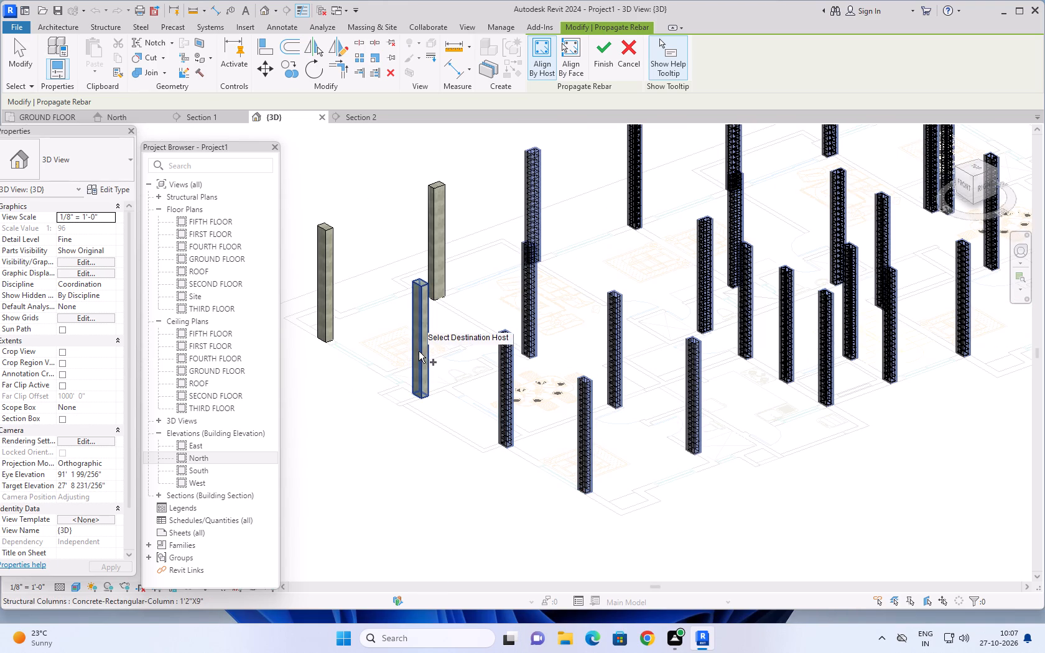
pyautogui.click(419, 351)
pyautogui.scroll(-4, 386, 420)
pyautogui.moveTo(383, 422); pyautogui.dragTo(444, 535, button='middle')
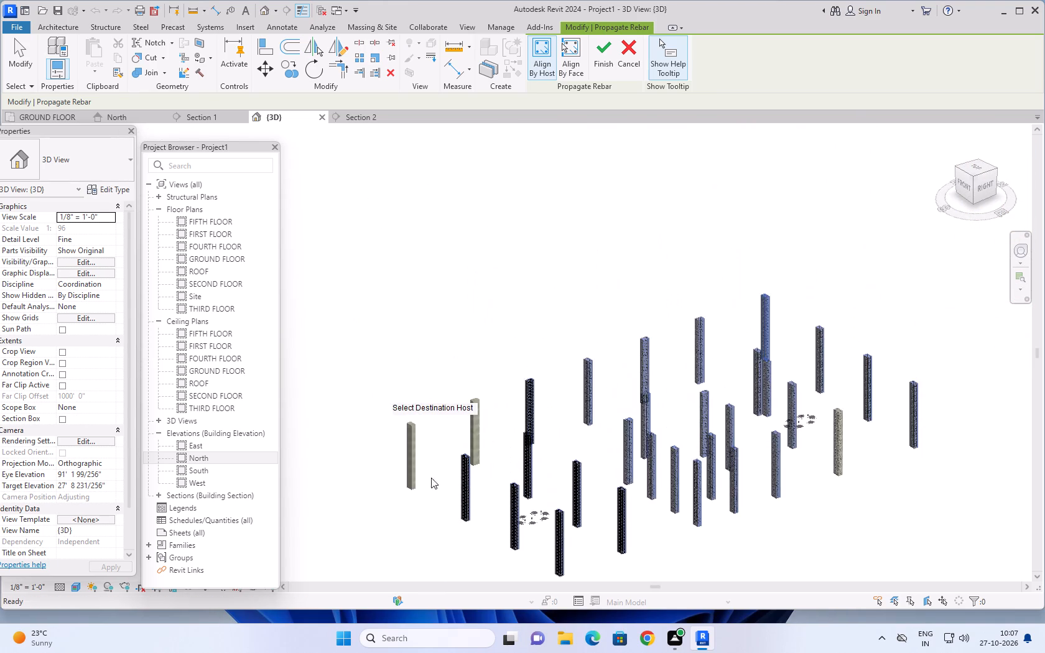
pyautogui.scroll(3, 429, 470)
pyautogui.click(402, 459)
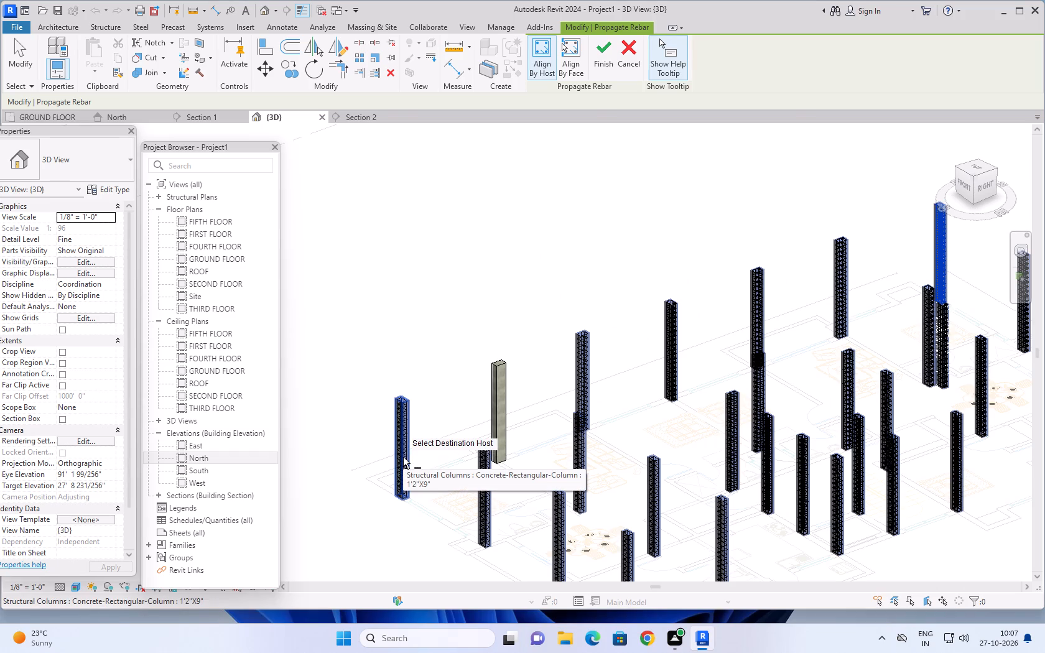
pyautogui.click(496, 393)
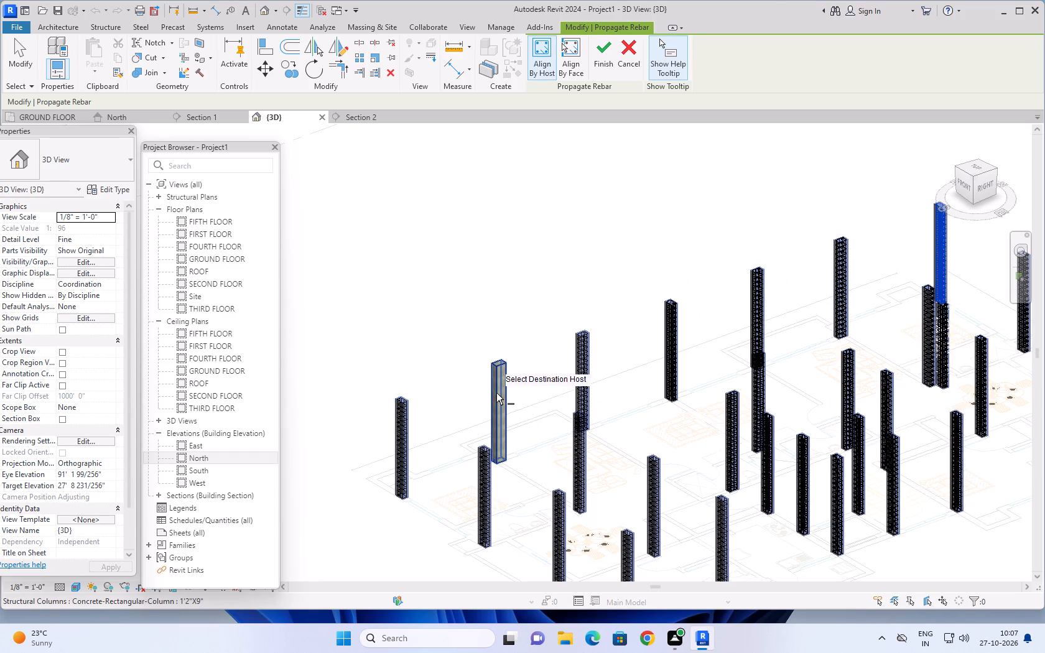
pyautogui.scroll(-4, 486, 318)
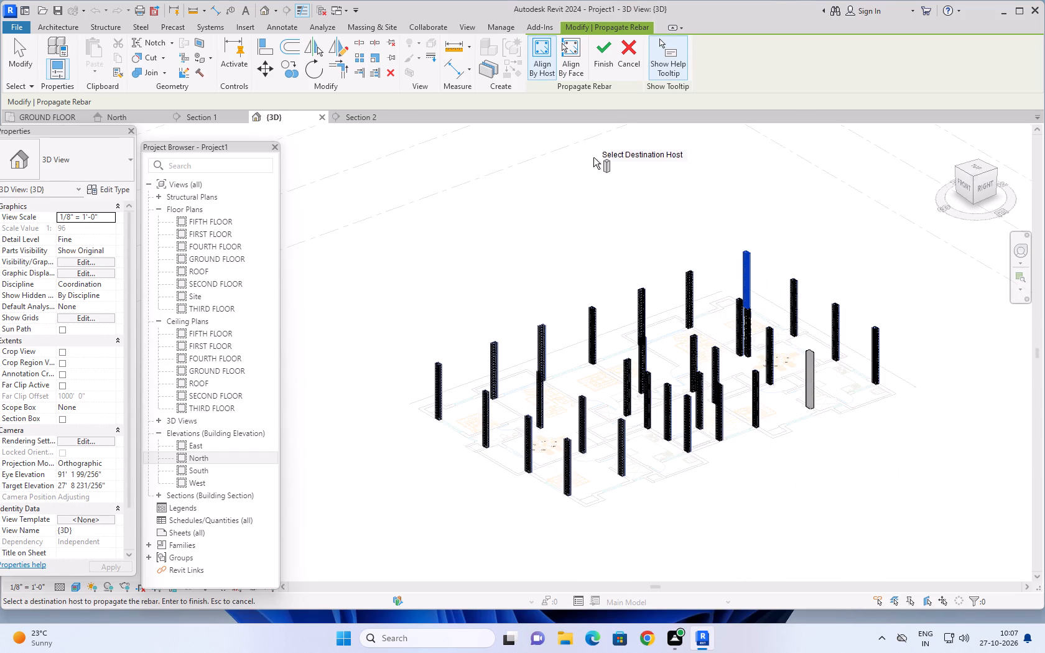
pyautogui.click(601, 54)
# Examine the propagated rebar in all the ground-floor columns in the {3D} view from several angles and distances.
pyautogui.scroll(-1, 568, 284)
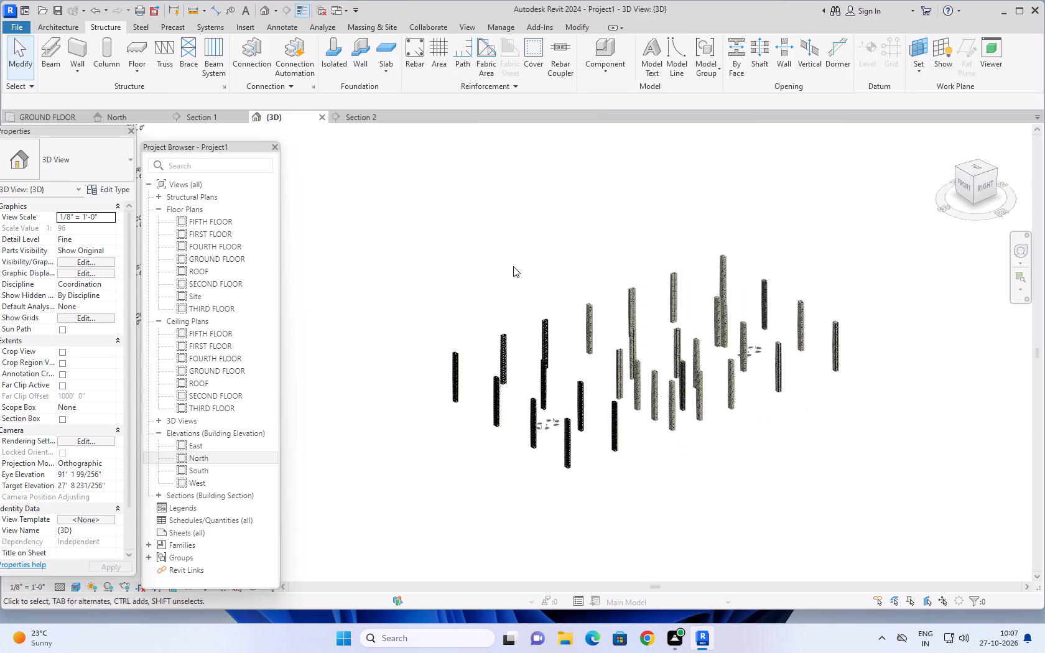
pyautogui.keyDown('shift'); pyautogui.moveTo(491, 267); pyautogui.dragTo(653, 375, button='middle'); pyautogui.keyUp('shift')
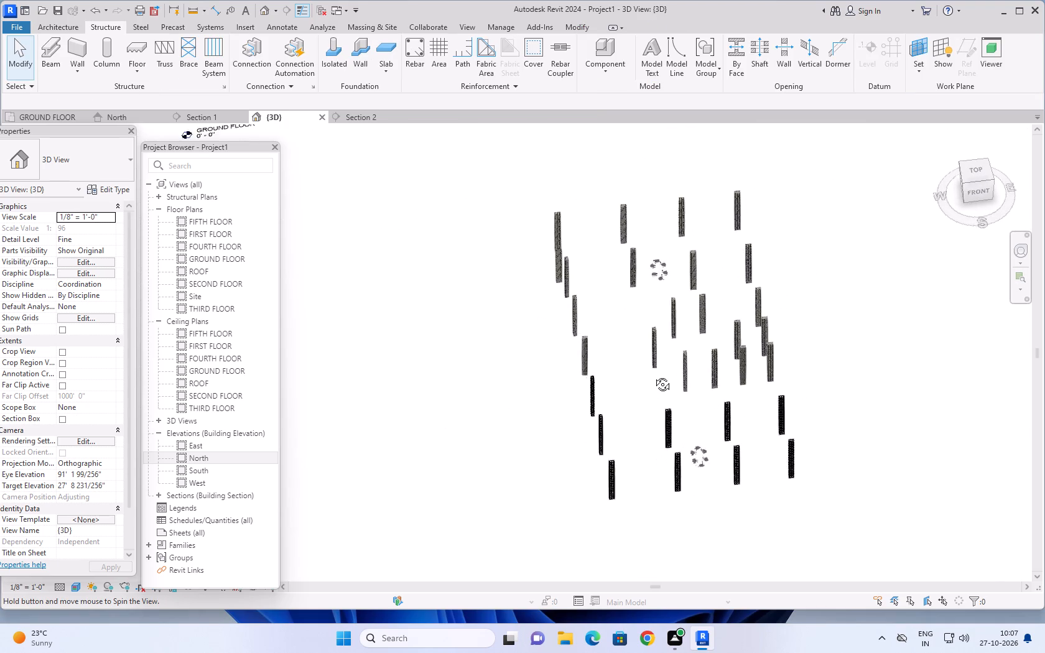
pyautogui.keyDown('shift'); pyautogui.moveTo(653, 375); pyautogui.dragTo(507, 342, button='middle'); pyautogui.keyUp('shift')
pyautogui.scroll(3, 629, 397)
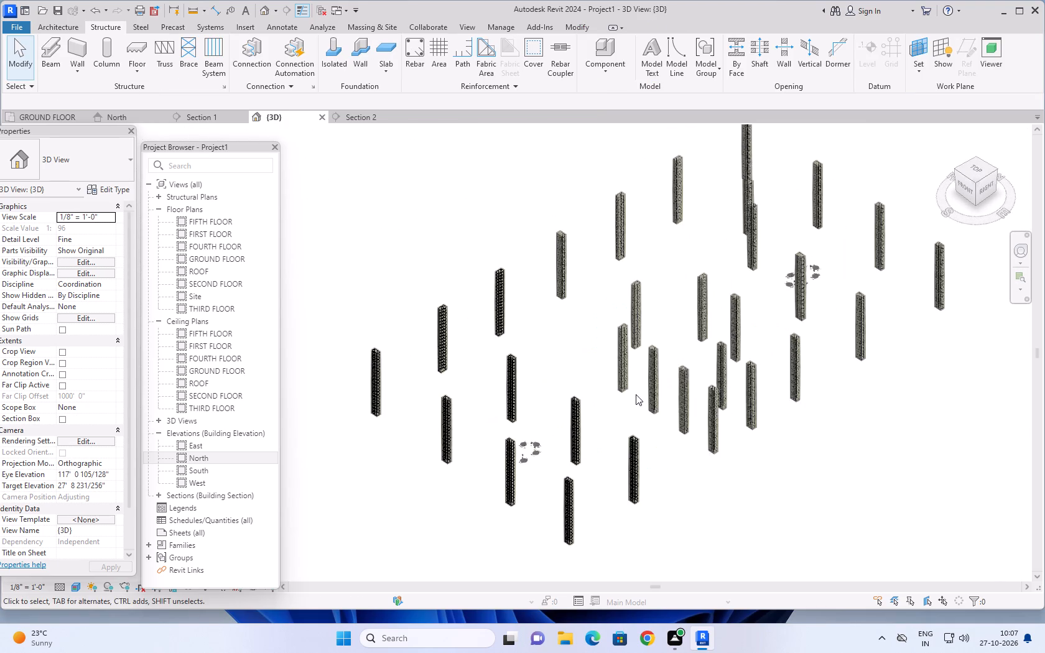
pyautogui.scroll(6, 636, 383)
pyautogui.scroll(-1, 616, 372)
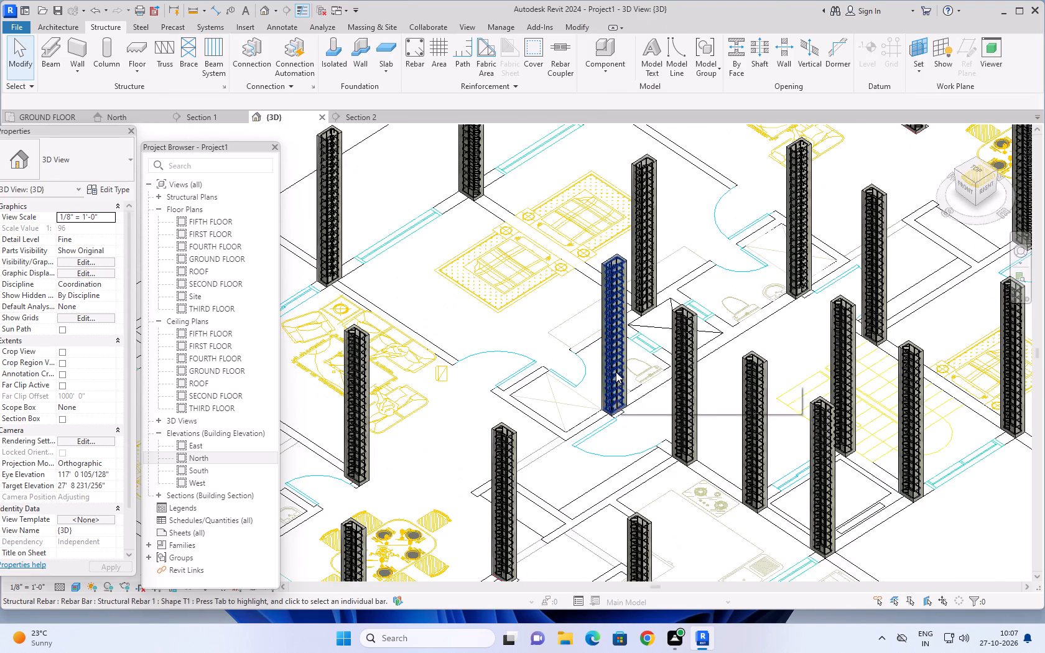
pyautogui.scroll(-7, 616, 372)
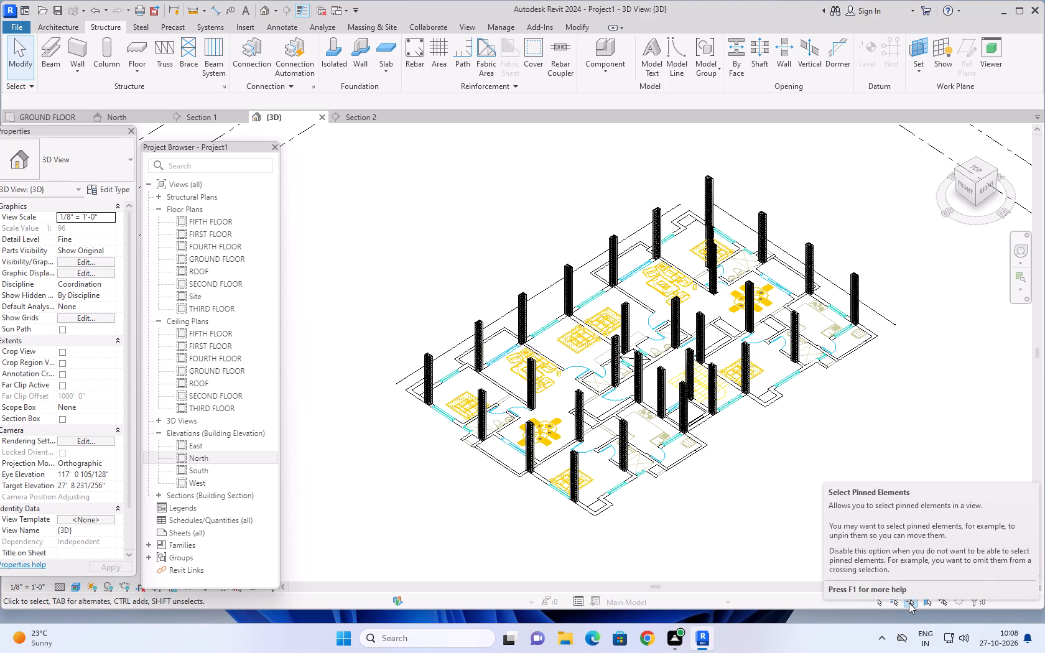
# Examine the rebar across all the ground-floor columns in the {3D} view from several angles and distances.
pyautogui.scroll(-1, 936, 620)
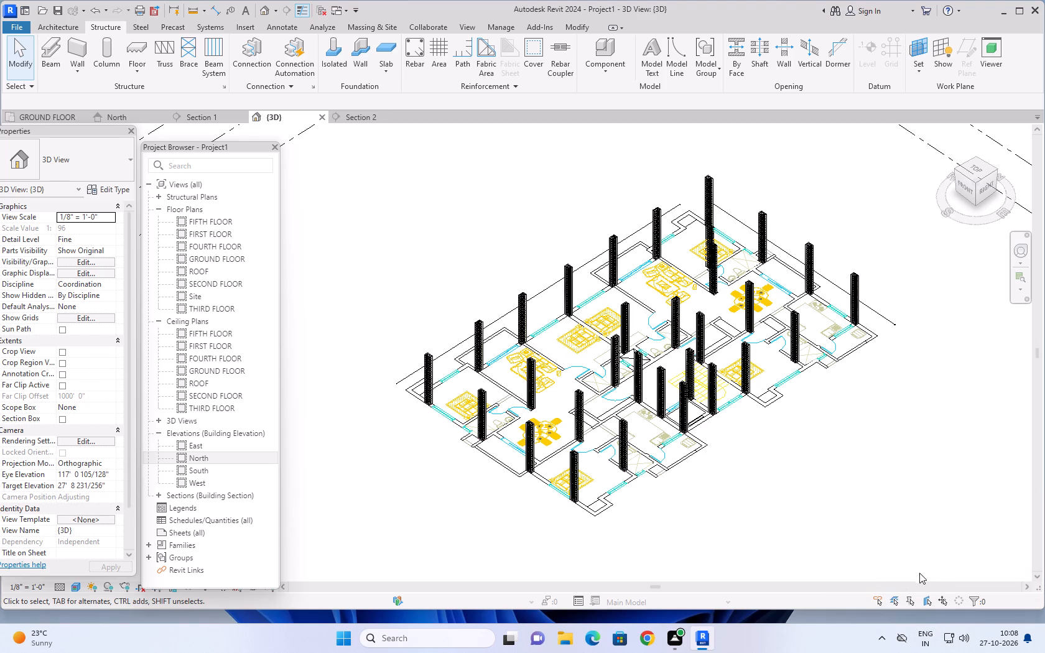
pyautogui.scroll(2, 858, 535)
pyautogui.moveTo(884, 386); pyautogui.dragTo(884, 449, button='middle')
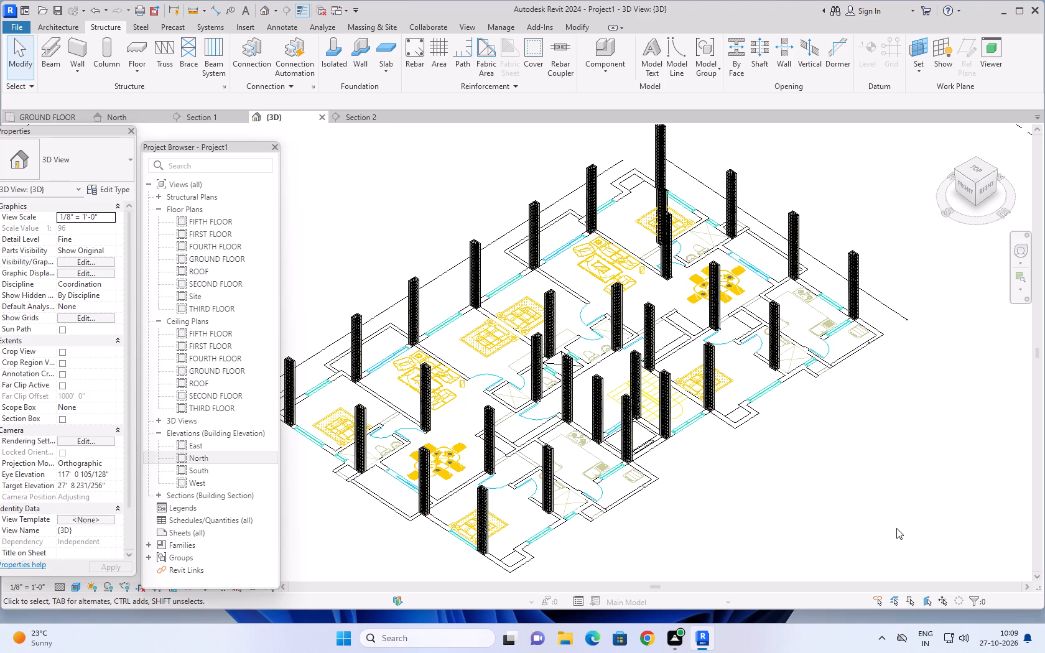
pyautogui.scroll(-2, 858, 506)
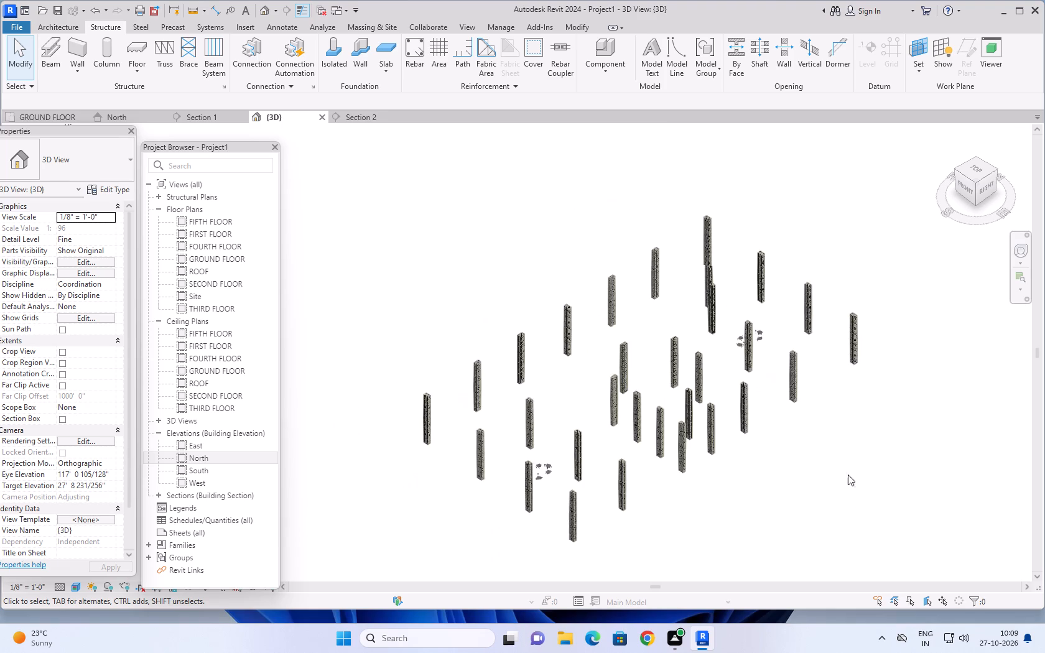
pyautogui.moveTo(862, 442); pyautogui.dragTo(842, 473, button='middle')
pyautogui.keyDown('shift'); pyautogui.moveTo(847, 492); pyautogui.dragTo(903, 462, button='middle'); pyautogui.keyUp('shift')
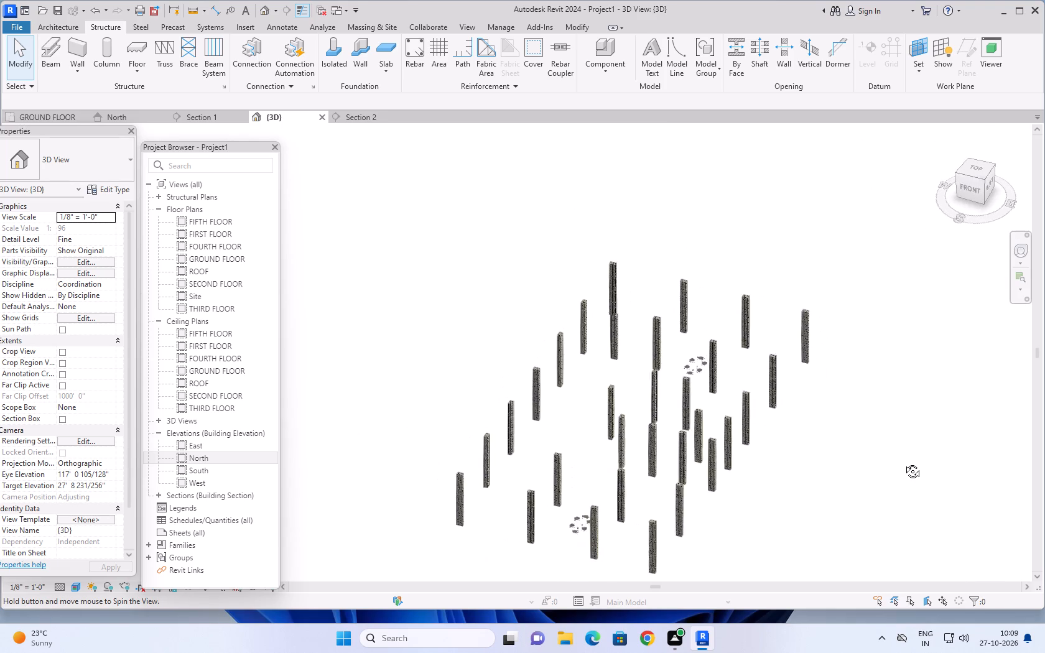
pyautogui.keyDown('shift'); pyautogui.moveTo(903, 462); pyautogui.dragTo(728, 491, button='middle'); pyautogui.keyUp('shift')
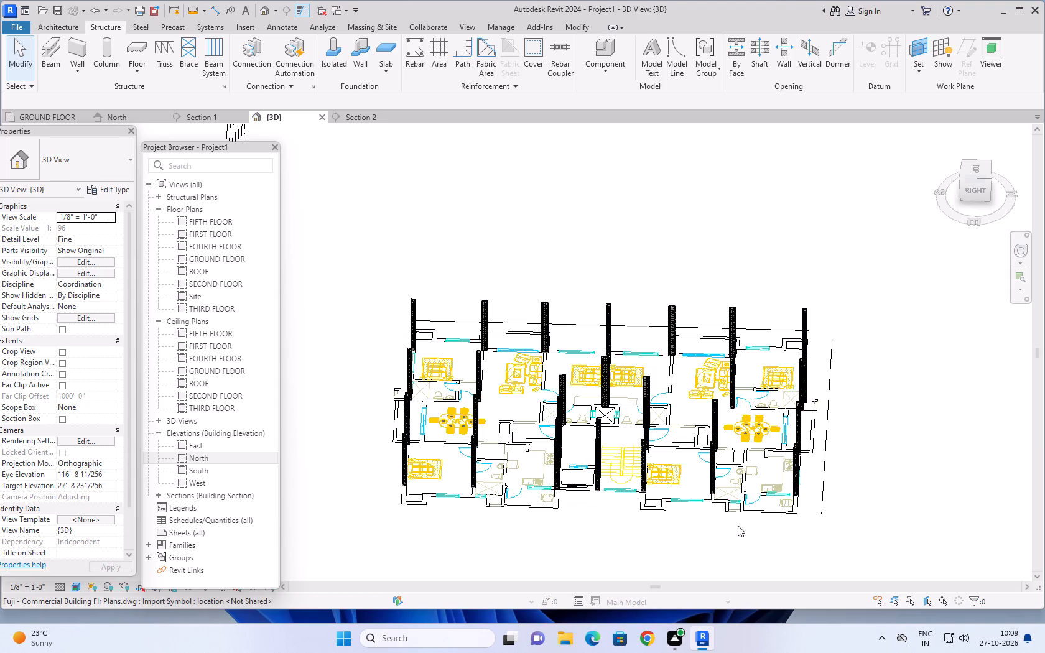
pyautogui.keyDown('shift'); pyautogui.moveTo(693, 528); pyautogui.dragTo(835, 488, button='middle'); pyautogui.keyUp('shift')
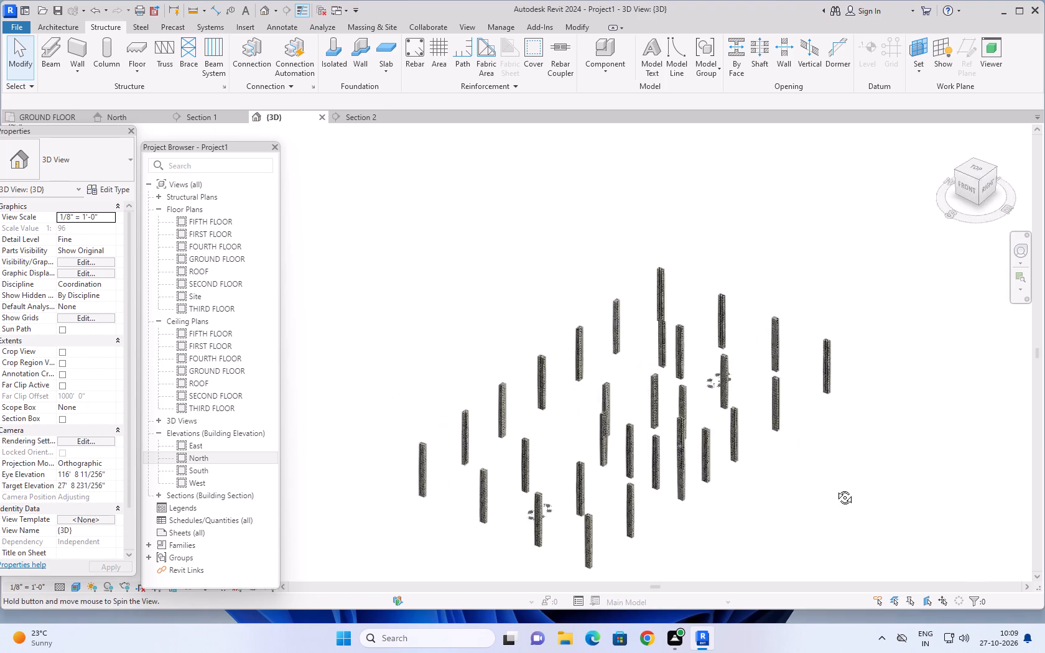
pyautogui.keyDown('shift'); pyautogui.moveTo(835, 488); pyautogui.dragTo(837, 476, button='middle'); pyautogui.keyUp('shift')
pyautogui.scroll(2, 770, 502)
pyautogui.moveTo(768, 503); pyautogui.dragTo(842, 457, button='middle')
pyautogui.scroll(2, 720, 497)
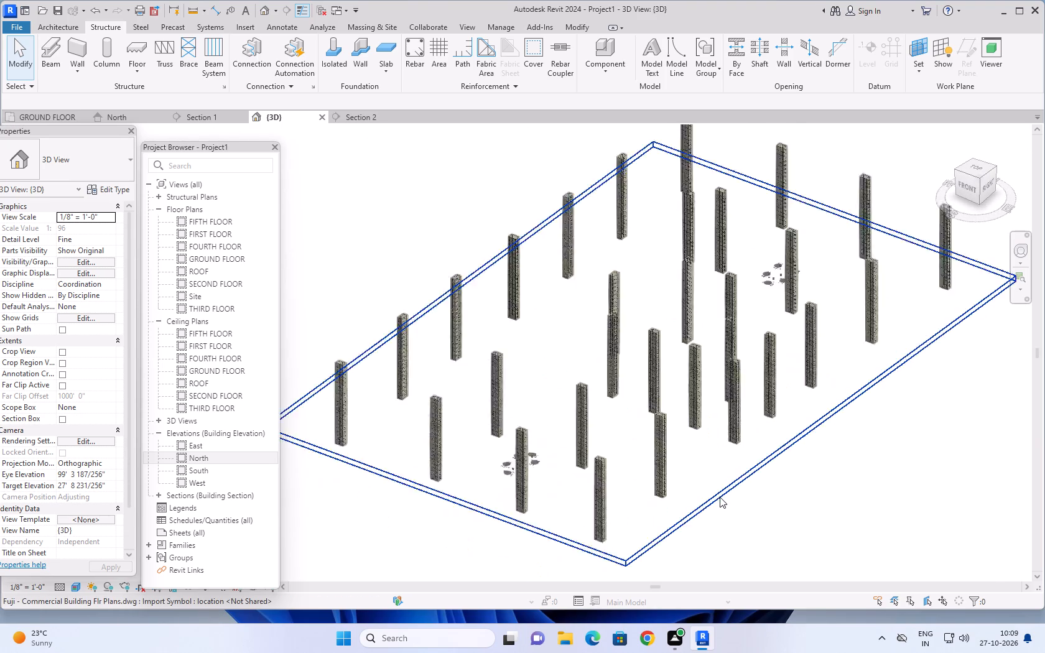
pyautogui.moveTo(781, 501); pyautogui.dragTo(796, 491, button='middle')
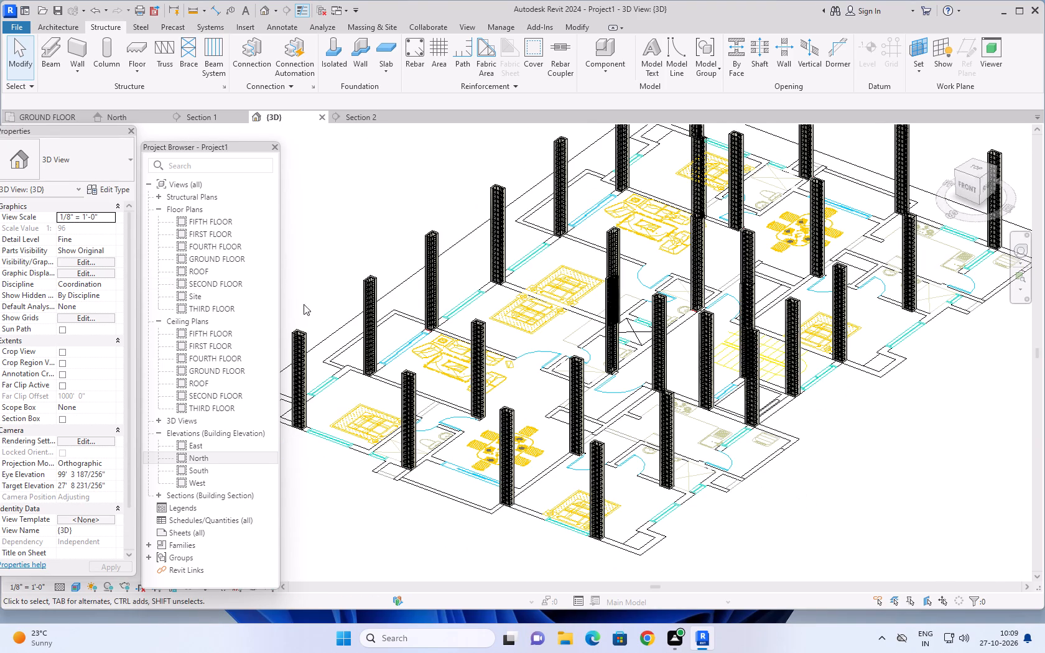
pyautogui.scroll(-3, 901, 419)
pyautogui.moveTo(906, 430); pyautogui.dragTo(527, 422, button='middle')
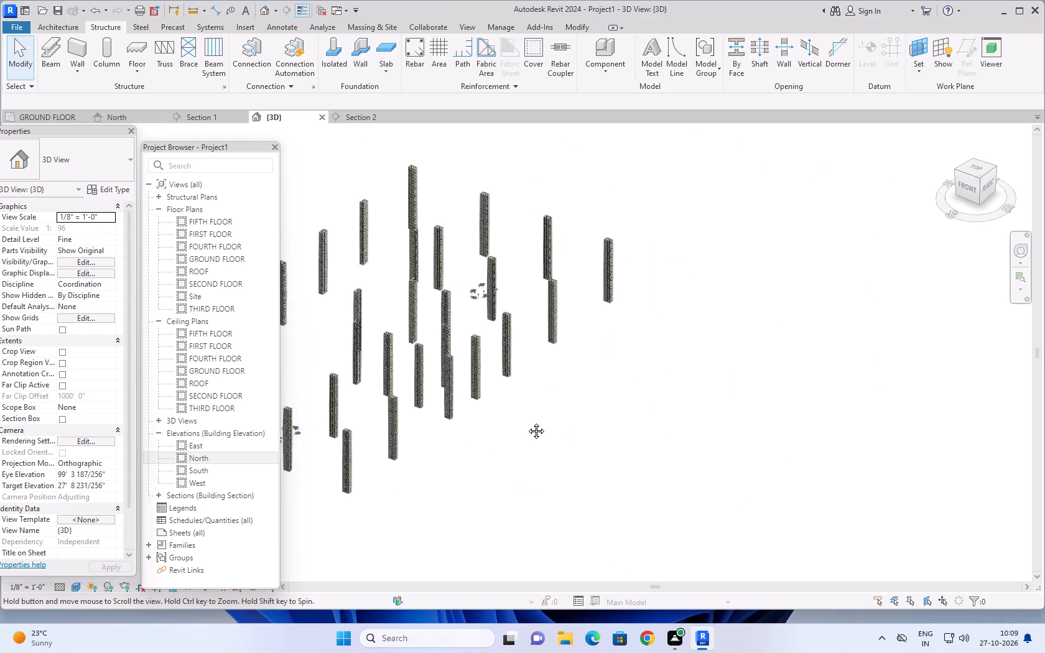
pyautogui.moveTo(527, 422); pyautogui.dragTo(582, 434, button='middle')
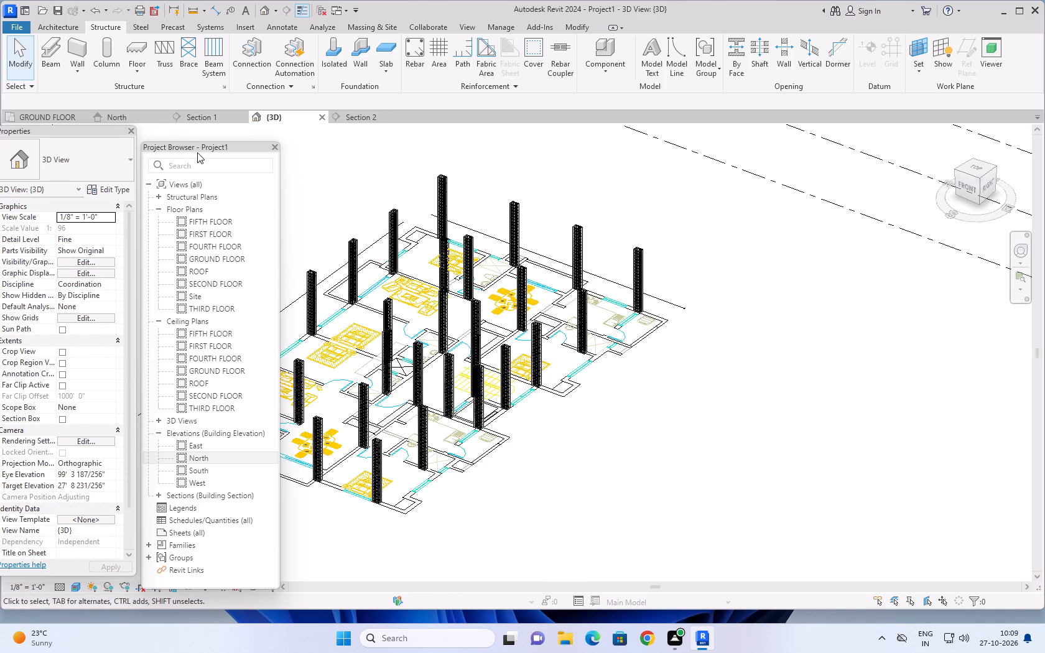
# Move the Project Browser to the opposite side of the drawing area so it no longer covers the model.
pyautogui.moveTo(196, 147); pyautogui.dragTo(957, 138)
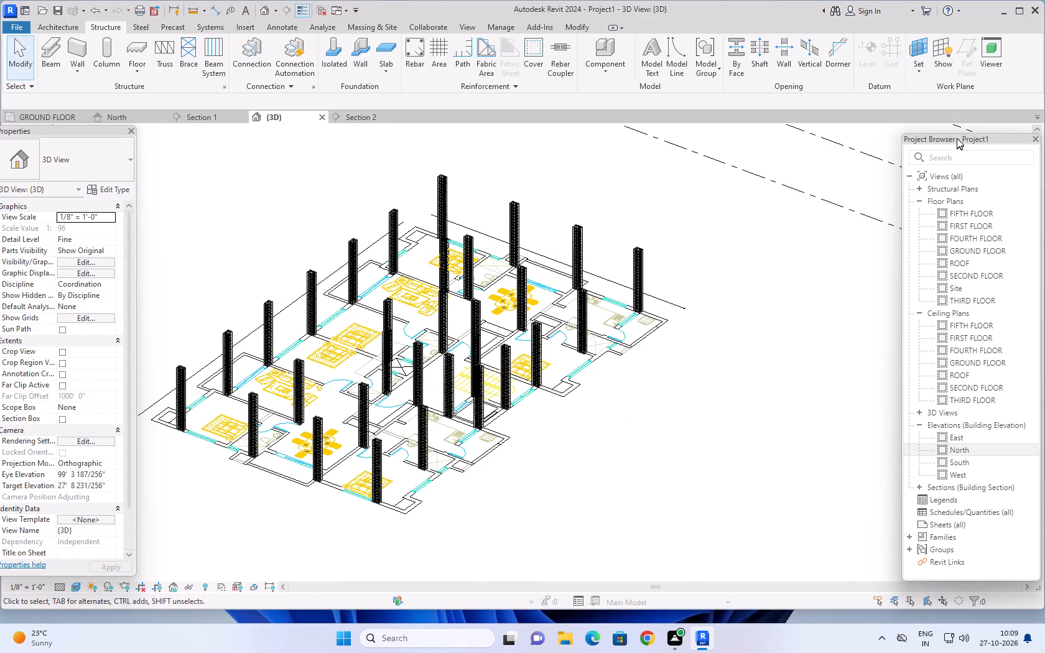
pyautogui.moveTo(957, 138); pyautogui.dragTo(959, 134)
# Select the whole model, filter it to Structural Rebar only, and turn off View Unobscured for the {3D} view.
pyautogui.scroll(-2, 686, 333)
pyautogui.moveTo(686, 411); pyautogui.dragTo(733, 431, button='middle')
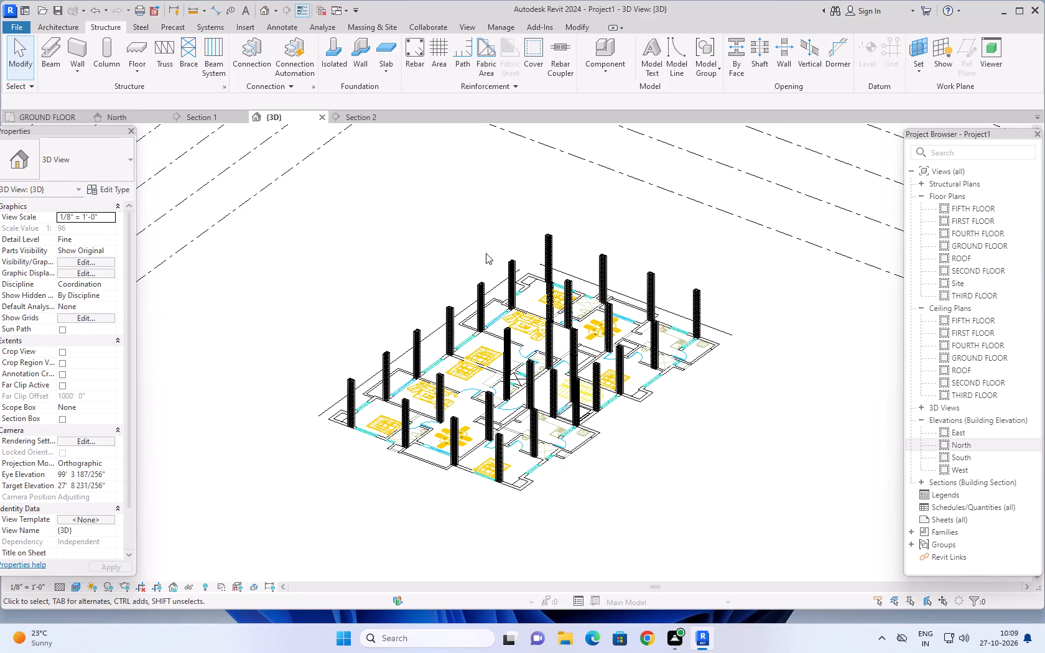
pyautogui.moveTo(309, 177); pyautogui.dragTo(480, 246)
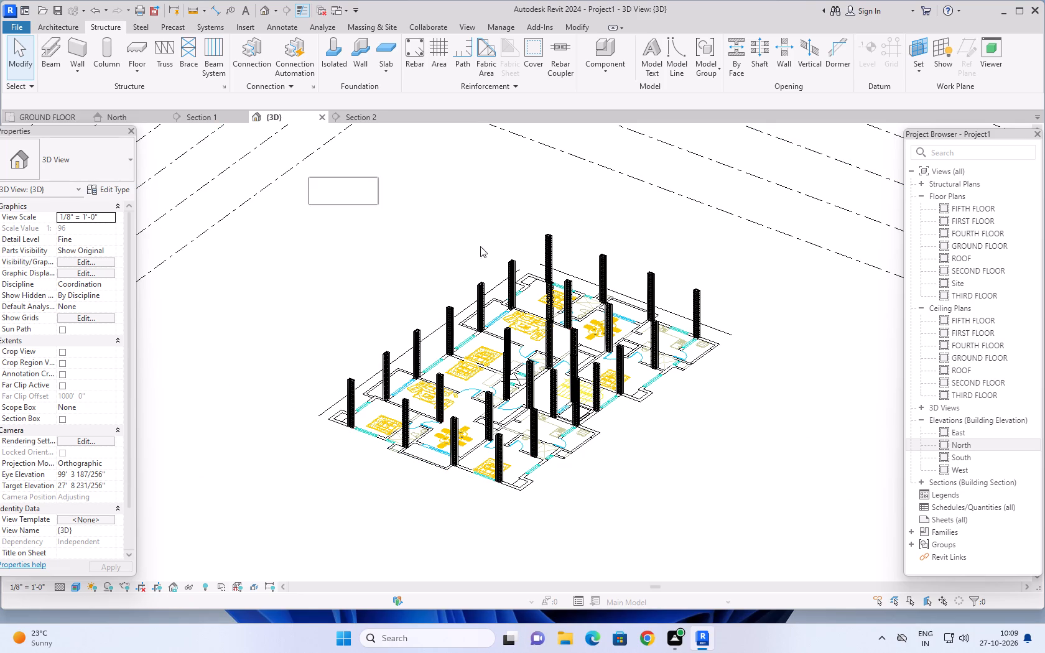
pyautogui.moveTo(480, 246); pyautogui.dragTo(758, 532)
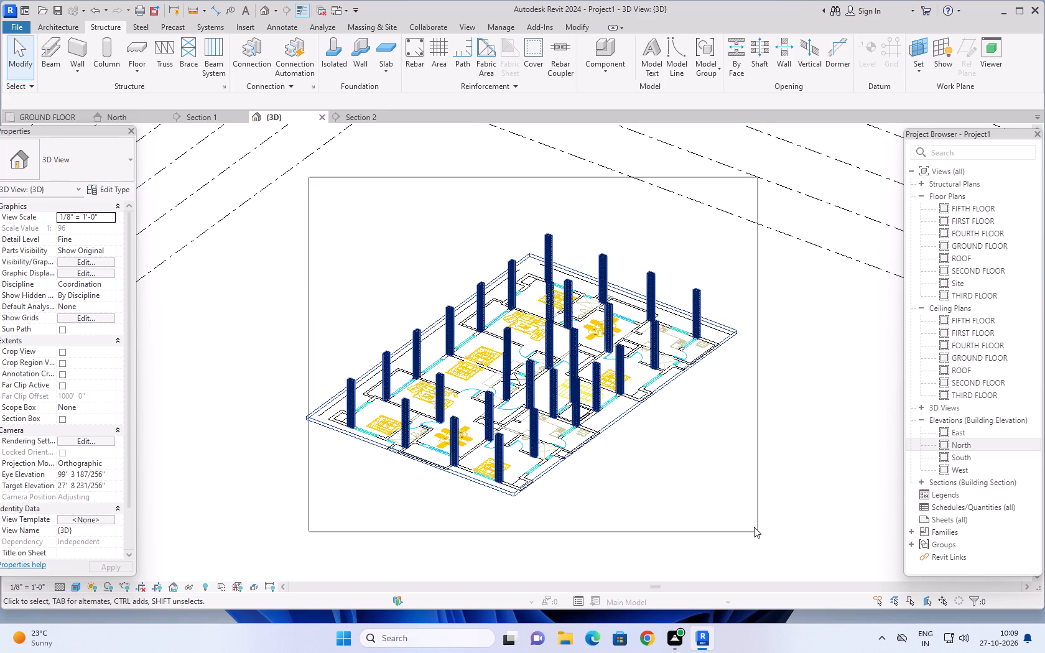
pyautogui.click(537, 60)
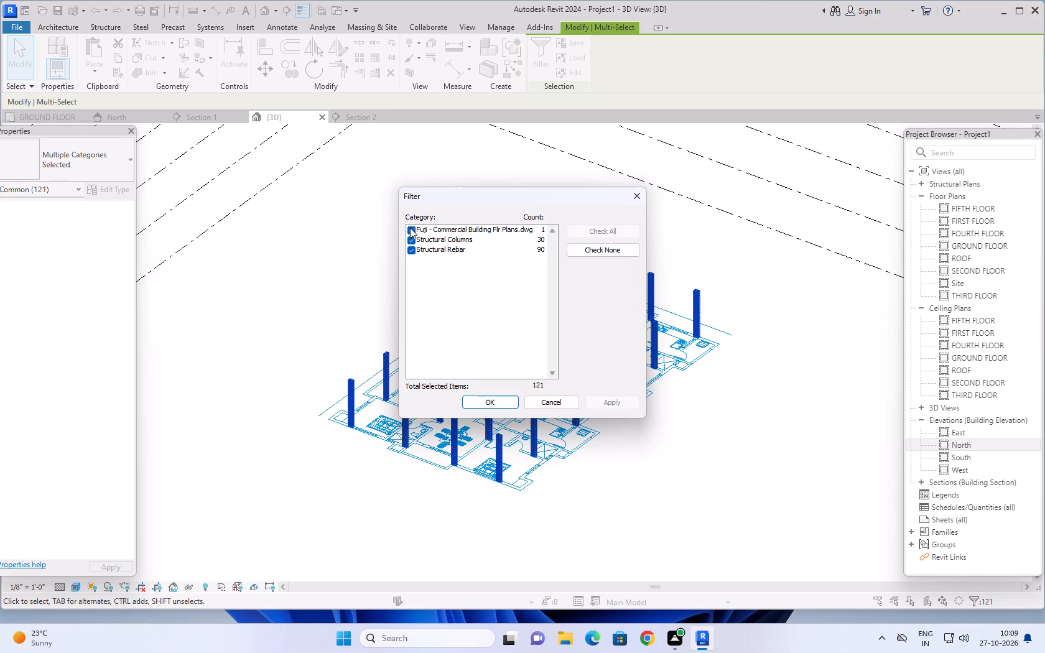
pyautogui.click(410, 228)
pyautogui.click(409, 239)
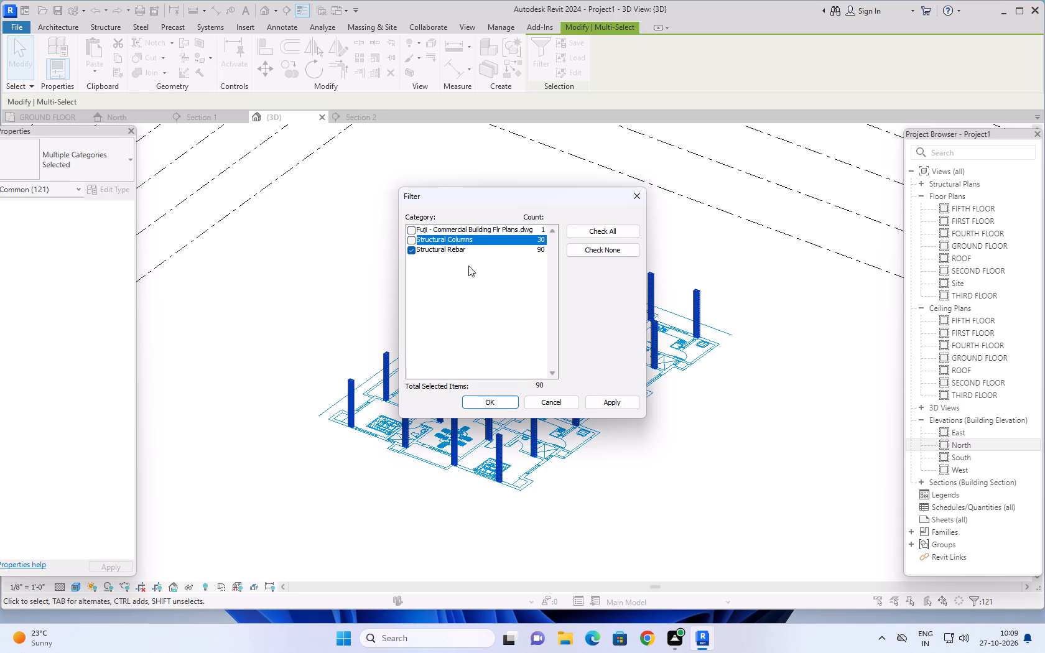
pyautogui.click(611, 399)
pyautogui.click(496, 402)
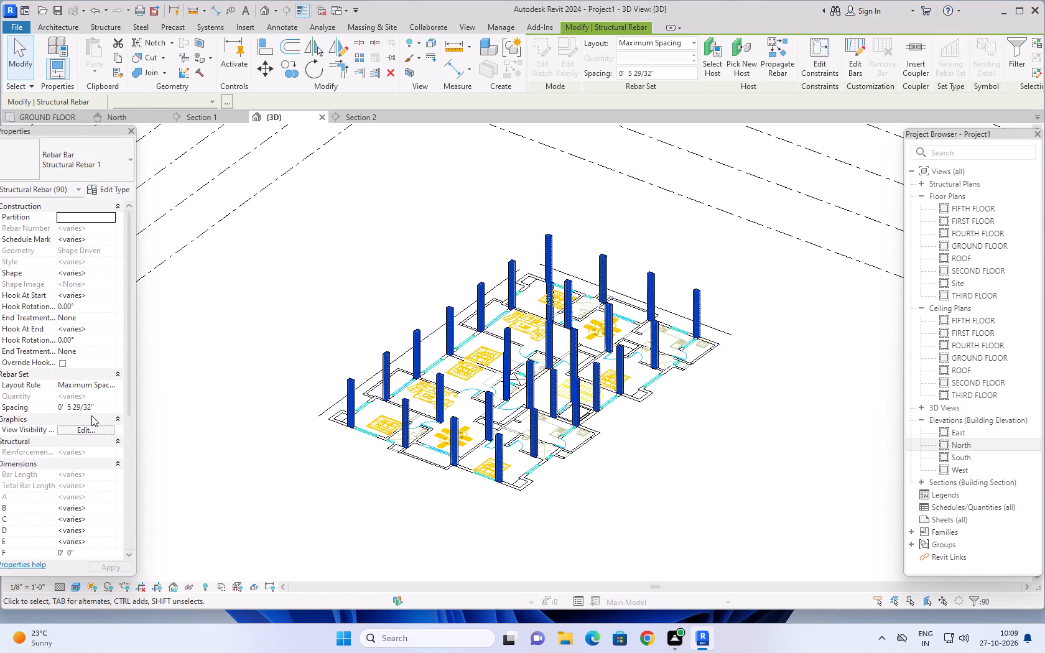
pyautogui.click(91, 428)
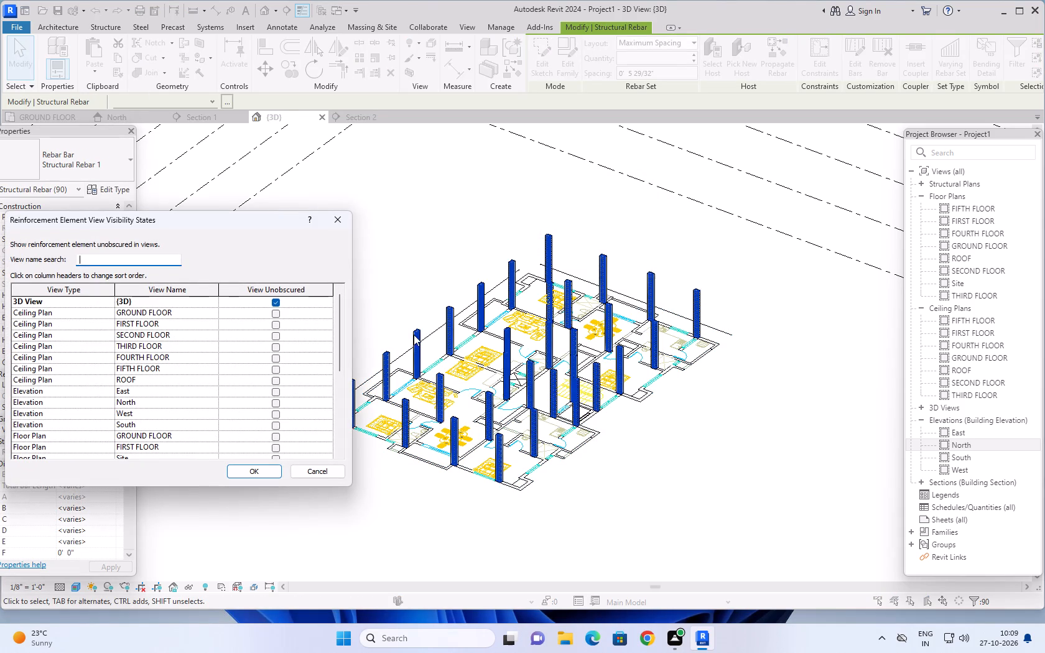
pyautogui.click(277, 302)
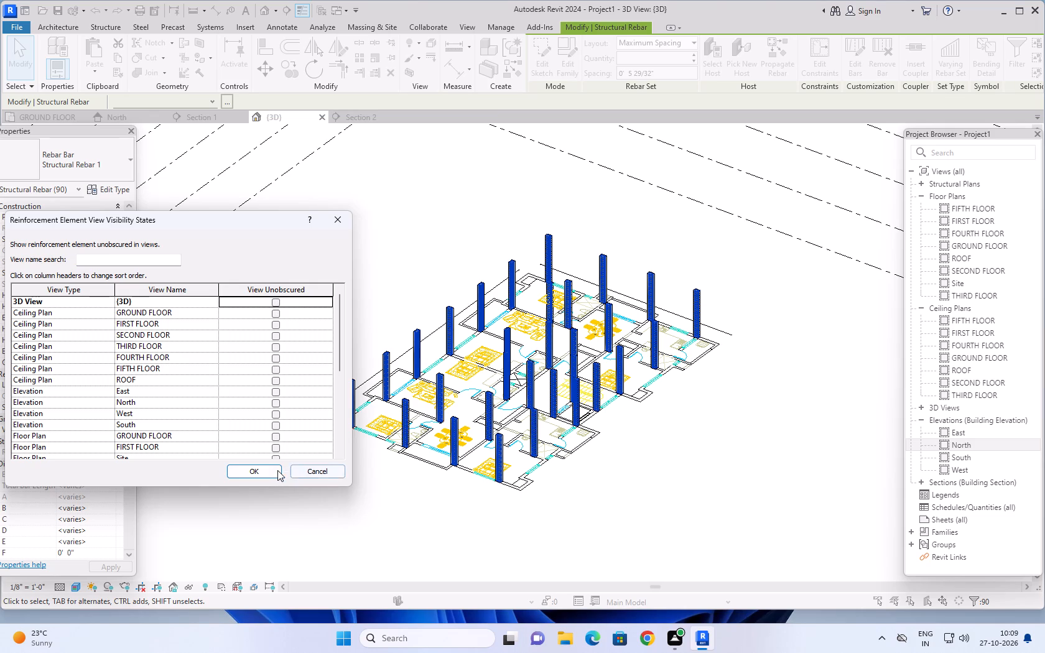
pyautogui.click(271, 470)
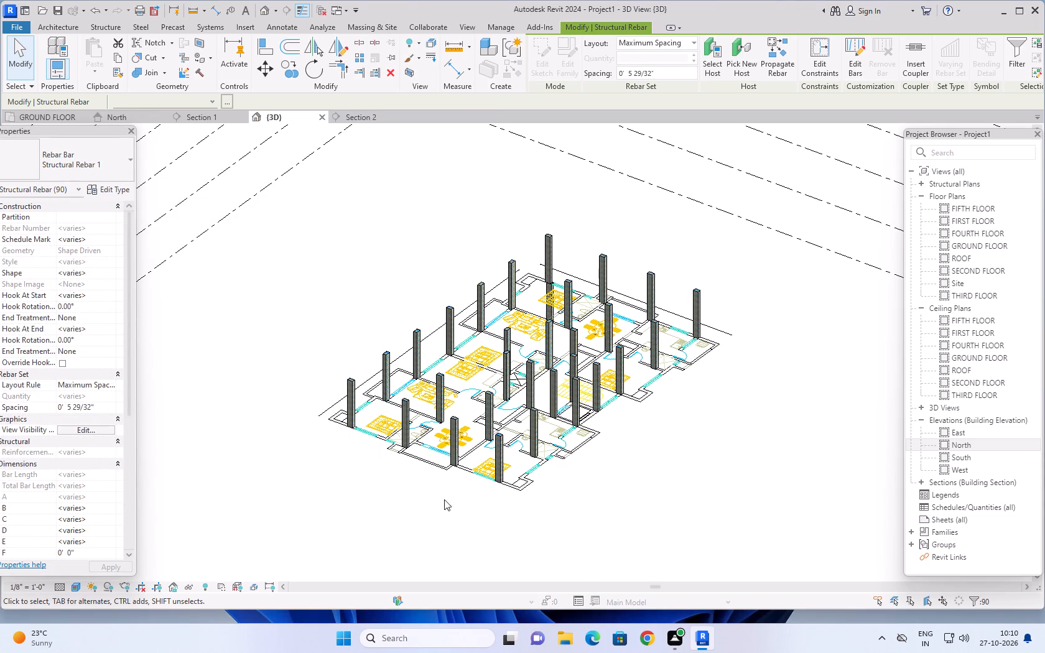
pyautogui.press('Escape')
pyautogui.press('Escape')
# Check up close and from a distance how the columns display in the {3D} view.
pyautogui.scroll(10, 350, 401)
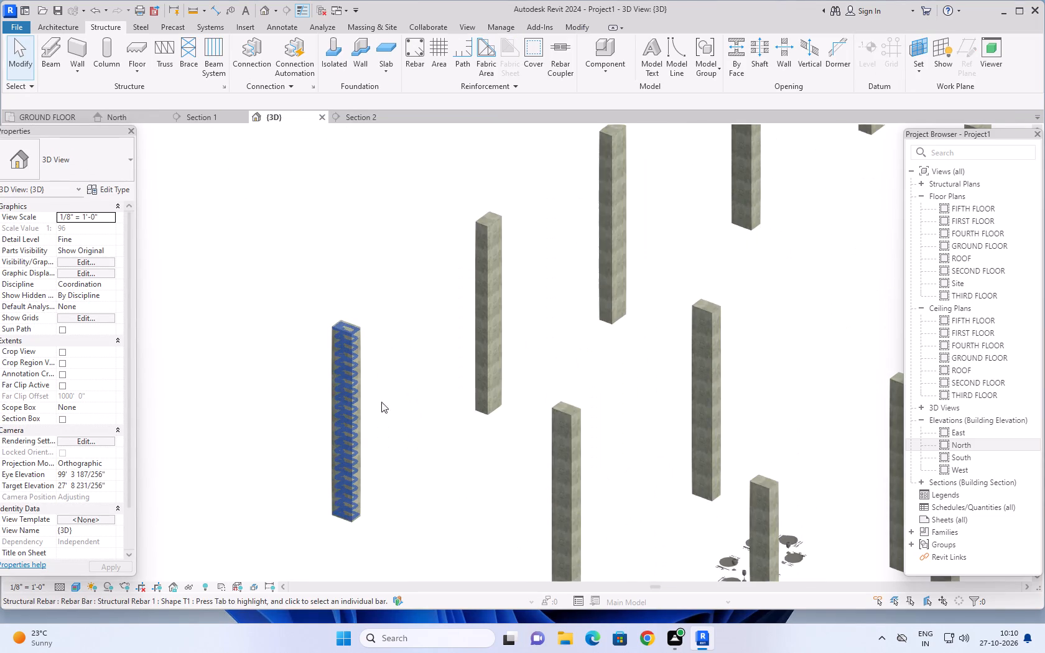
pyautogui.scroll(1, 508, 416)
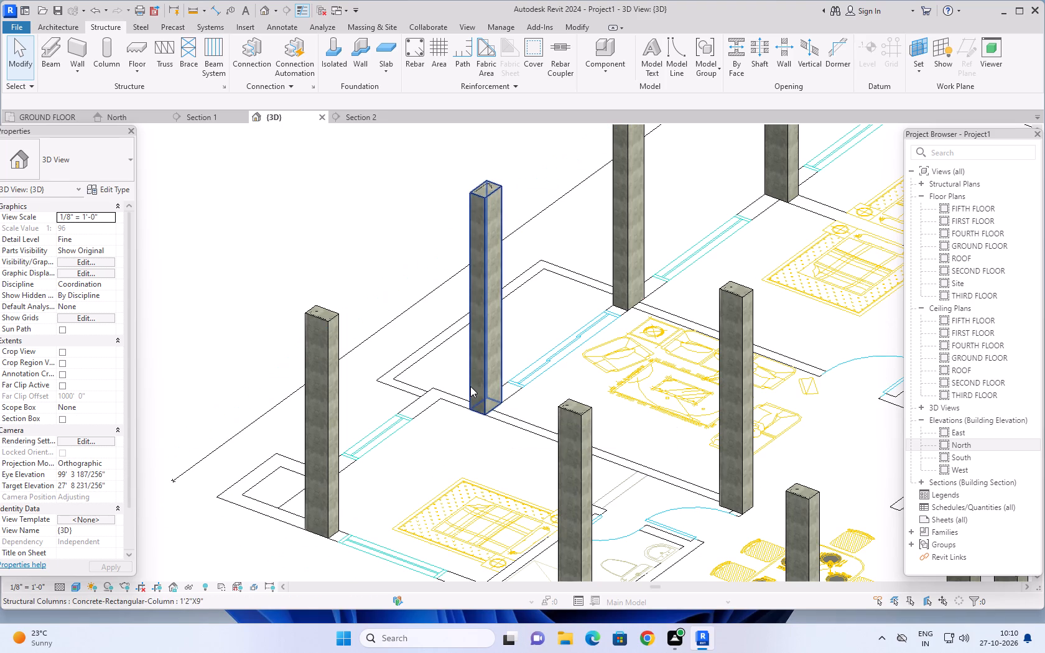
pyautogui.scroll(-11, 470, 392)
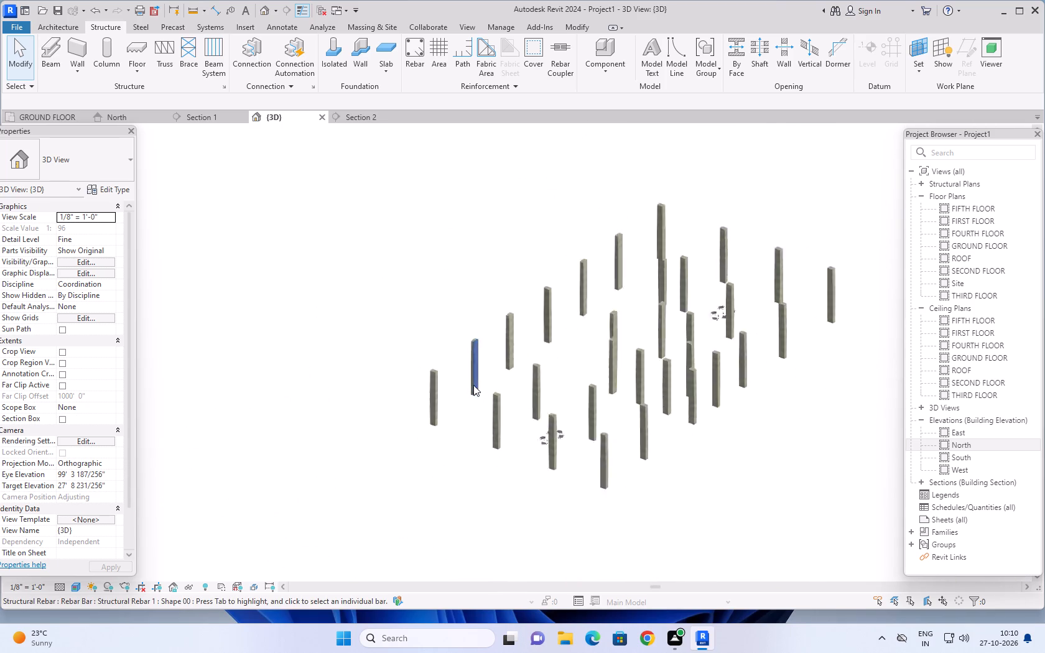
pyautogui.keyDown('shift'); pyautogui.moveTo(379, 298); pyautogui.dragTo(405, 353, button='middle'); pyautogui.keyUp('shift')
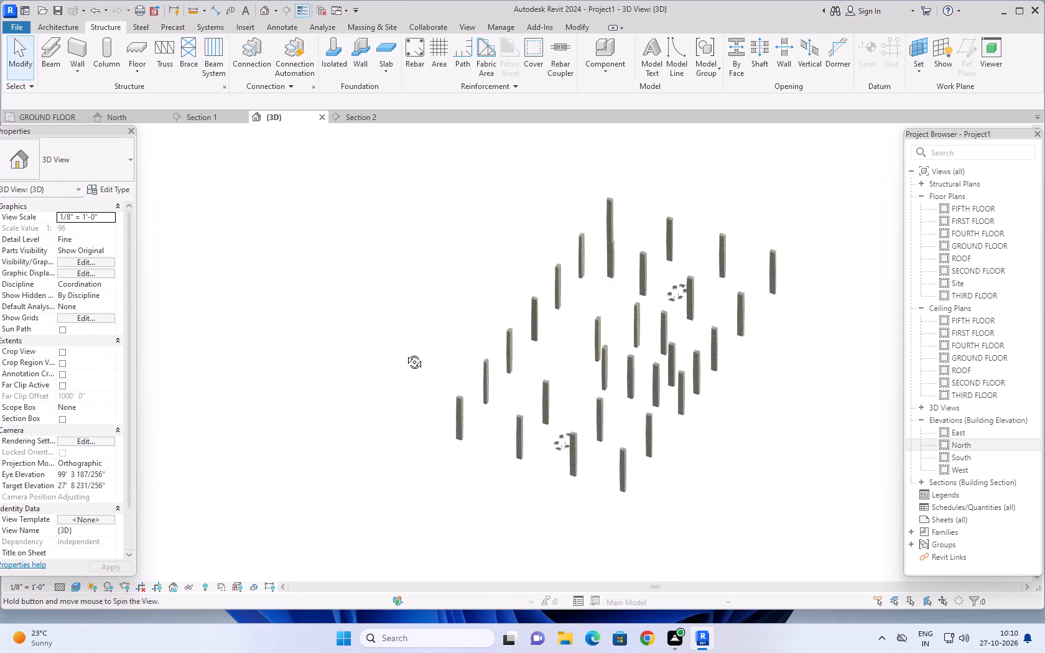
pyautogui.keyDown('shift'); pyautogui.moveTo(405, 353); pyautogui.dragTo(411, 359, button='middle'); pyautogui.keyUp('shift')
# Open the GROUND FLOOR plan at the section marker beside the bedroom near the 45'-1.5" dimension.
pyautogui.click(52, 114)
pyautogui.scroll(-8, 469, 339)
pyautogui.scroll(-3, 644, 363)
pyautogui.moveTo(670, 356); pyautogui.dragTo(695, 375, button='middle')
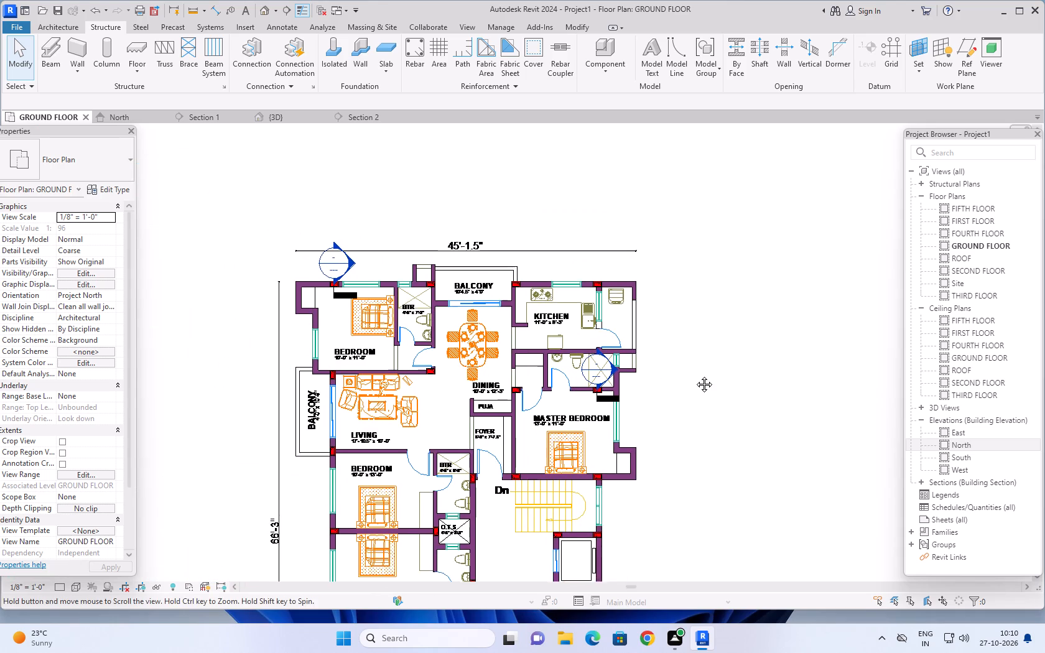
pyautogui.moveTo(695, 375); pyautogui.dragTo(697, 377, button='middle')
pyautogui.moveTo(700, 371); pyautogui.dragTo(705, 388, button='middle')
pyautogui.scroll(4, 366, 264)
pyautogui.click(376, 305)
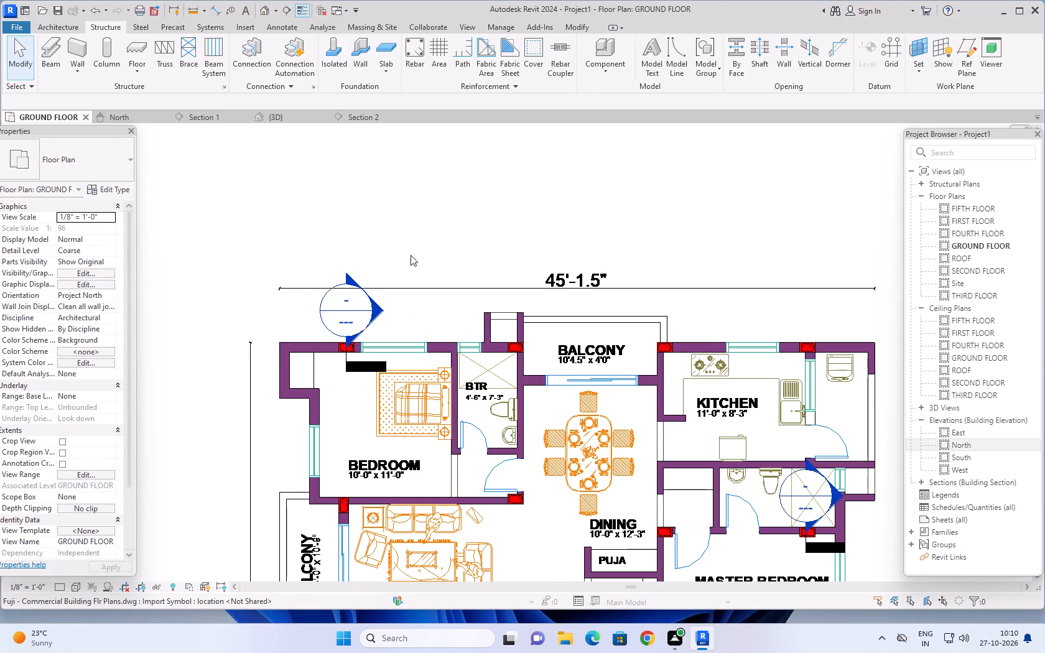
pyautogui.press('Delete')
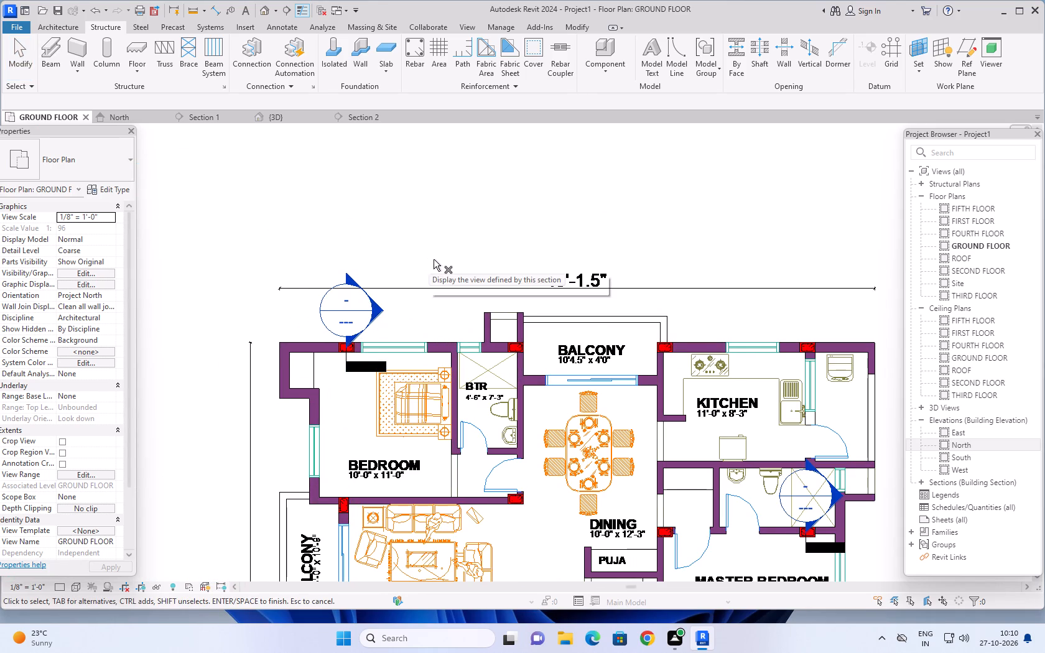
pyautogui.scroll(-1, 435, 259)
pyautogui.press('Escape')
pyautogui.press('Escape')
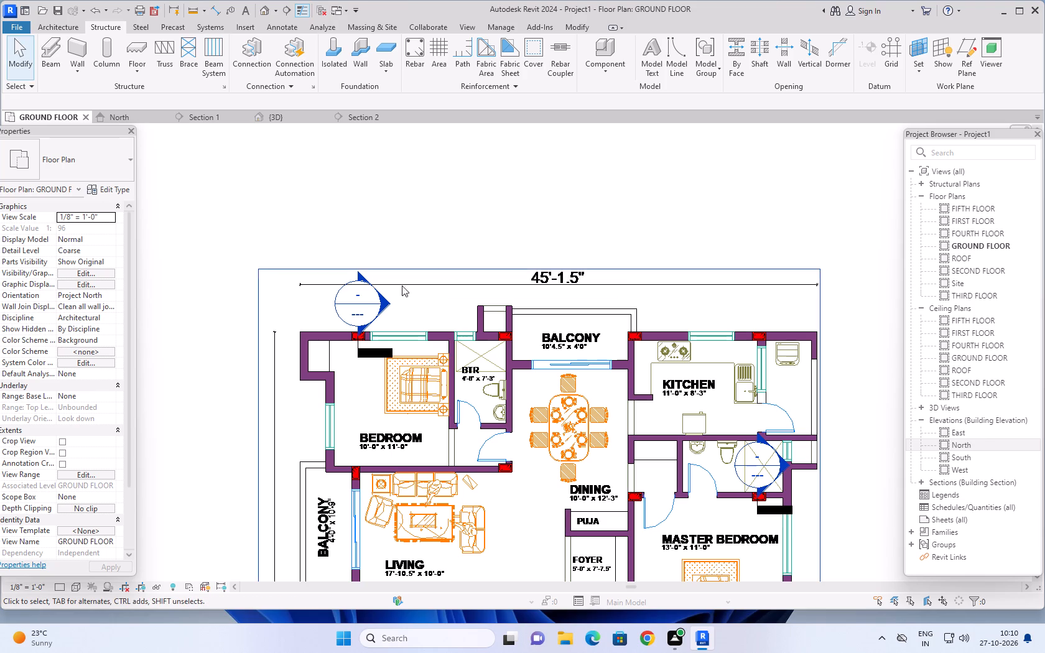
# Delete the Section 1 building section at the bedroom's outer wall from the GROUND FLOOR plan.
pyautogui.click(385, 302)
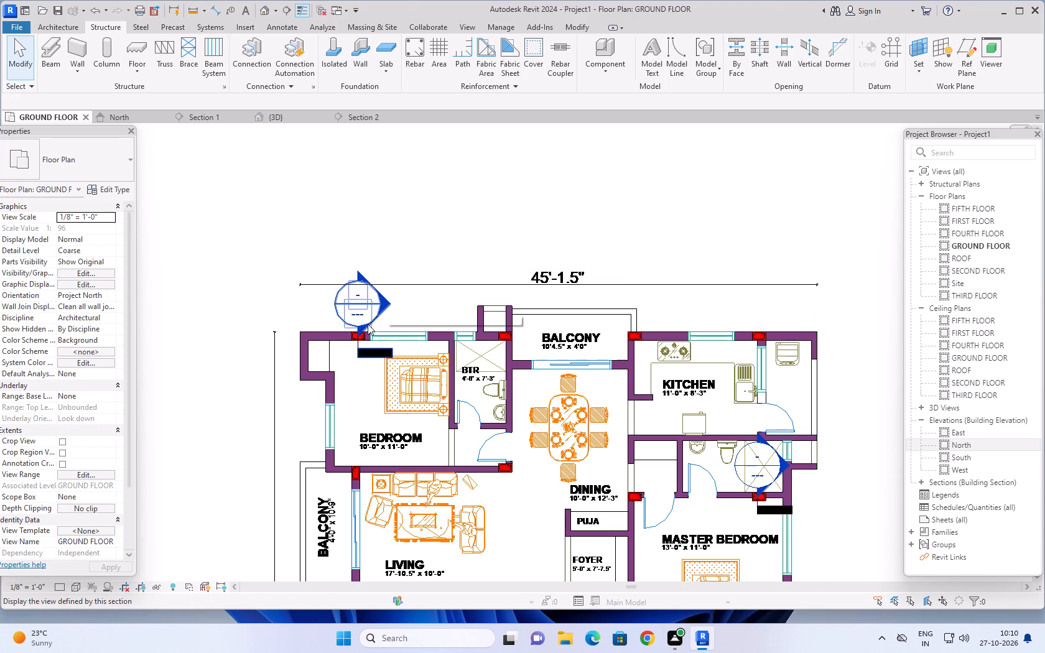
pyautogui.scroll(3, 355, 350)
pyautogui.click(358, 347)
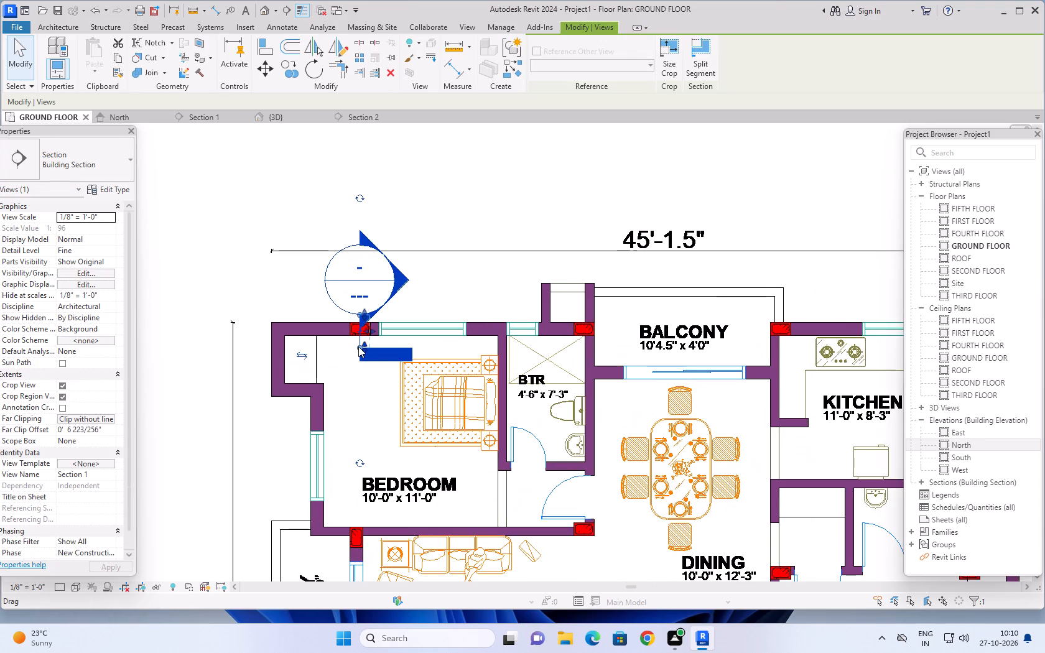
pyautogui.press('Delete')
pyautogui.click(560, 350)
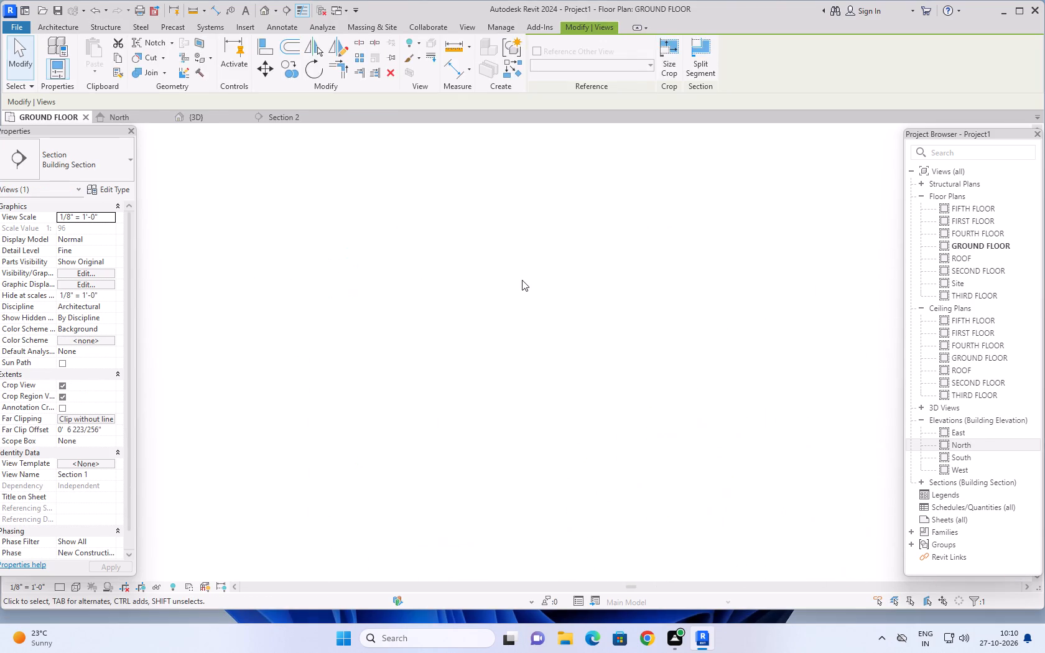
# Delete the Section 2 building section at the toilet above the master bedroom from the GROUND FLOOR plan.
pyautogui.scroll(-8, 521, 270)
pyautogui.moveTo(667, 229); pyautogui.dragTo(559, 188, button='middle')
pyautogui.scroll(3, 623, 292)
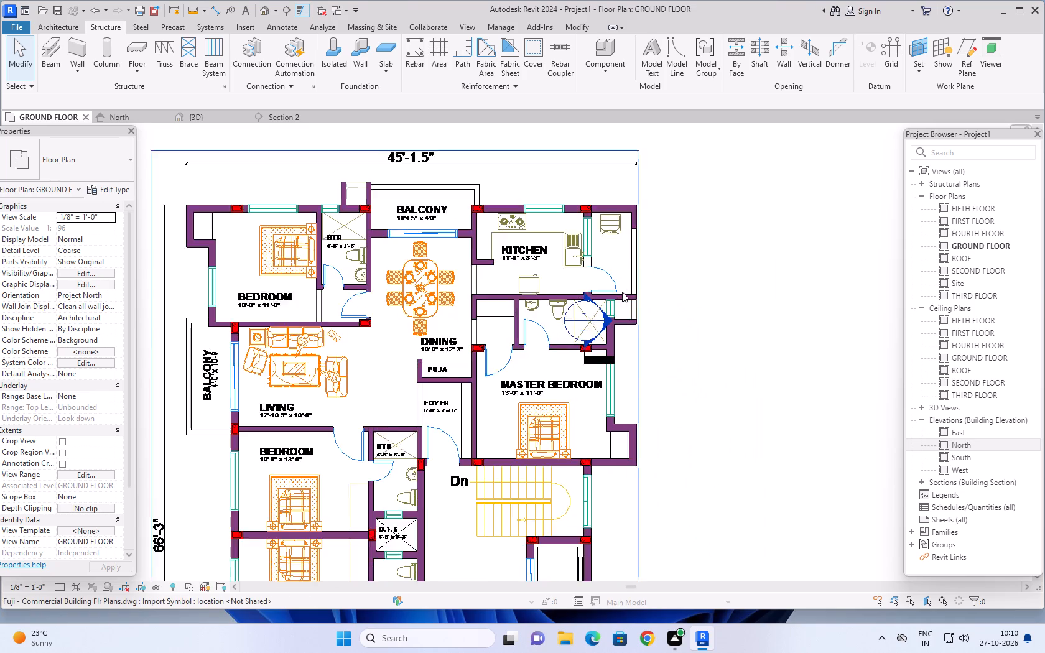
pyautogui.scroll(6, 622, 292)
pyautogui.click(562, 315)
pyautogui.press('Delete')
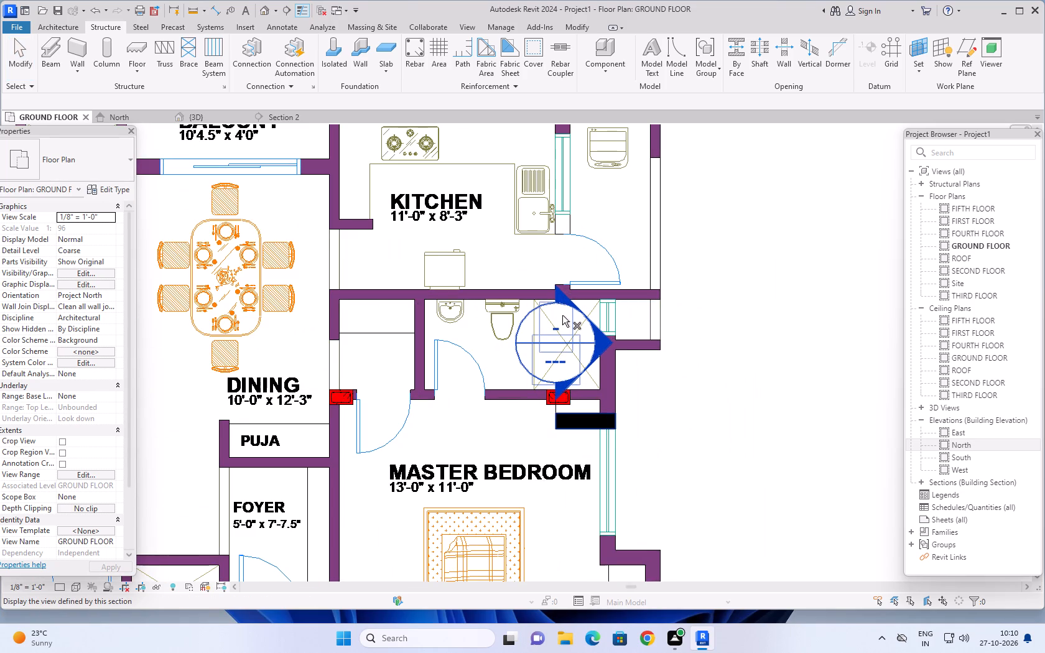
pyautogui.click(561, 303)
pyautogui.press('Delete')
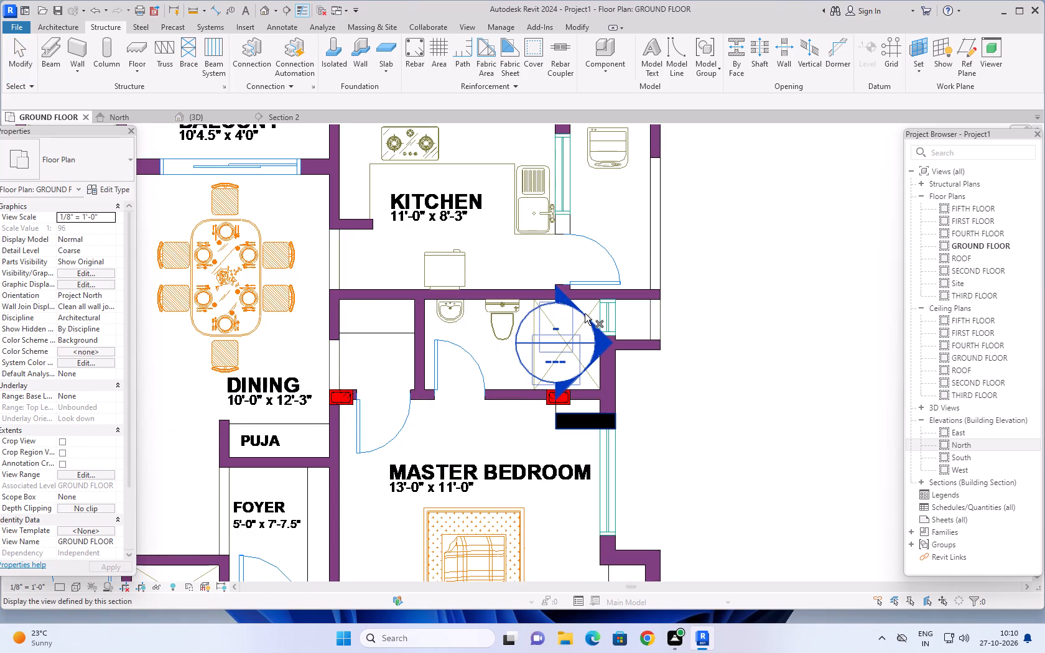
pyautogui.click(585, 313)
pyautogui.press('Delete')
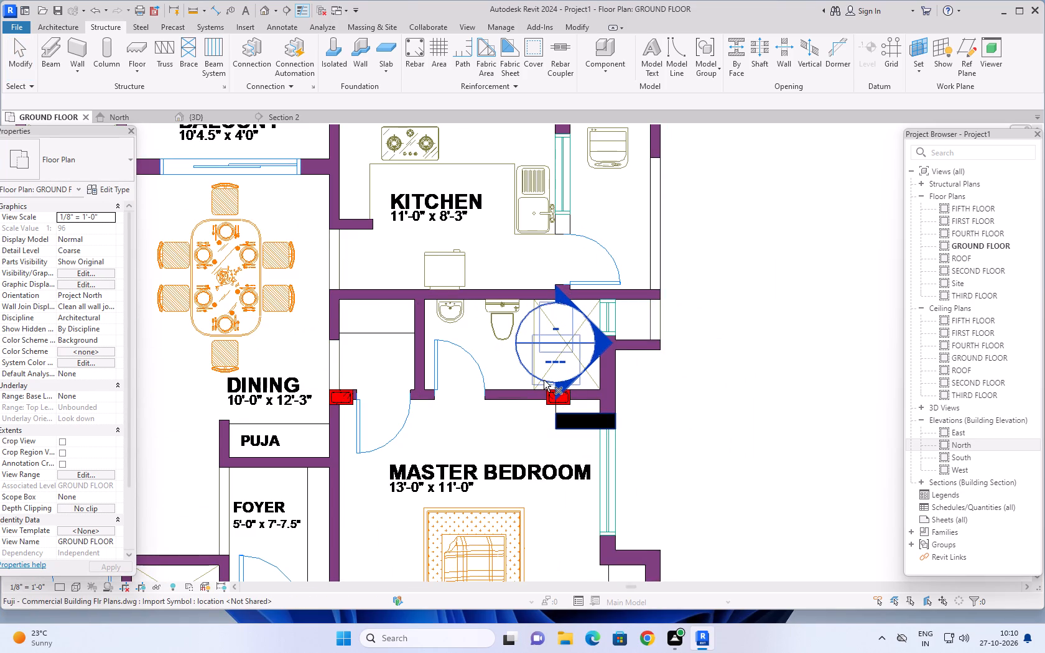
pyautogui.click(557, 420)
pyautogui.press('Delete')
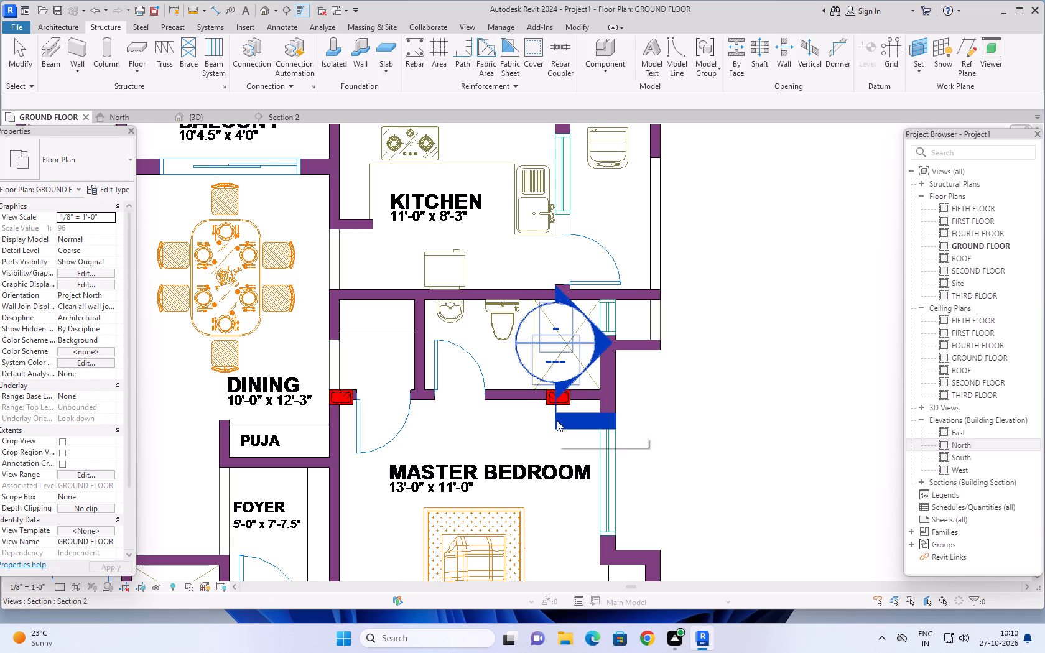
pyautogui.click(570, 352)
pyautogui.scroll(-3, 708, 422)
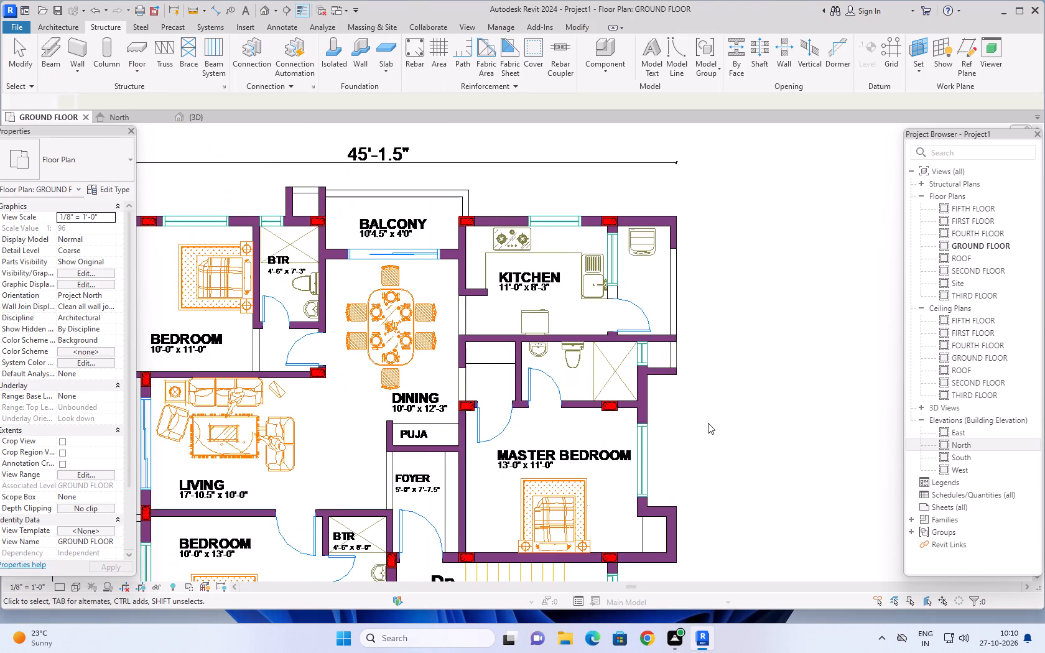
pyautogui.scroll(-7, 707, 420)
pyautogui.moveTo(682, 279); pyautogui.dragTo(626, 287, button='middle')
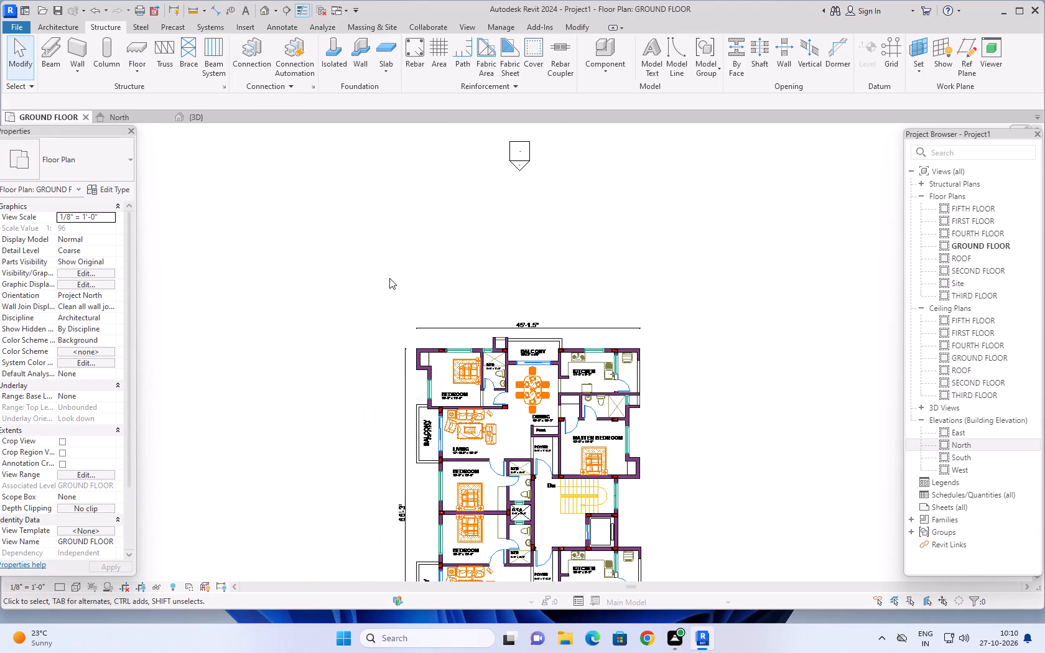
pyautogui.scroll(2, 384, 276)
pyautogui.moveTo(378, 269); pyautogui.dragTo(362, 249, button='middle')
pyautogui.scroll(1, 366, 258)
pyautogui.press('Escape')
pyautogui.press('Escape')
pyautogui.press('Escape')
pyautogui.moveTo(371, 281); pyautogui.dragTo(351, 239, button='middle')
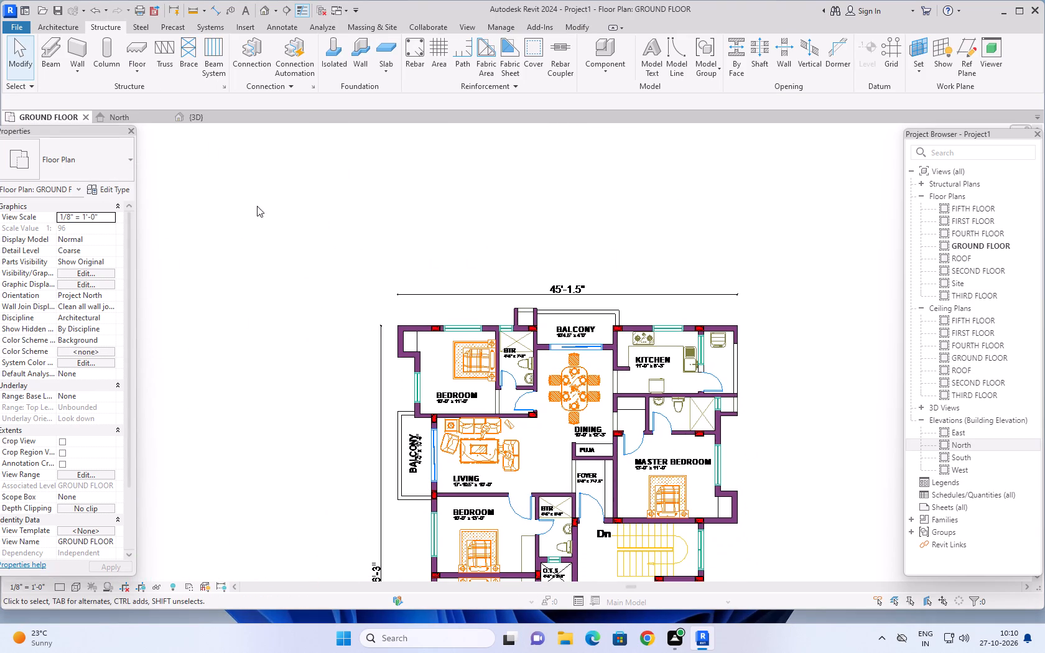
# Start an architectural wall and duplicate the Generic - 8" basic wall type under the name 9".
pyautogui.click(65, 29)
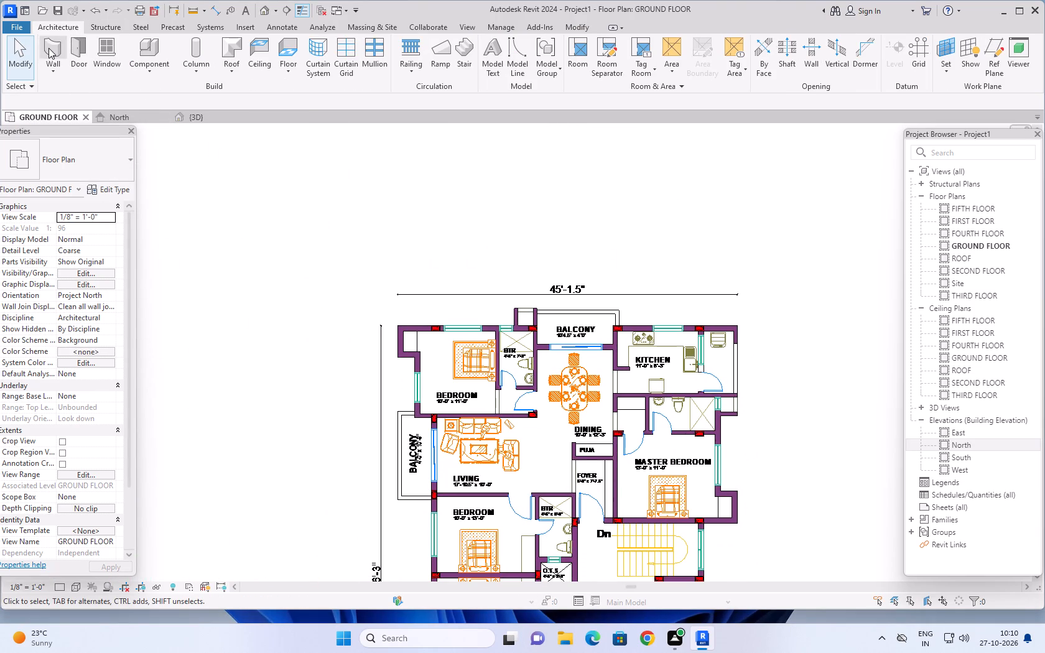
pyautogui.click(49, 49)
pyautogui.click(111, 188)
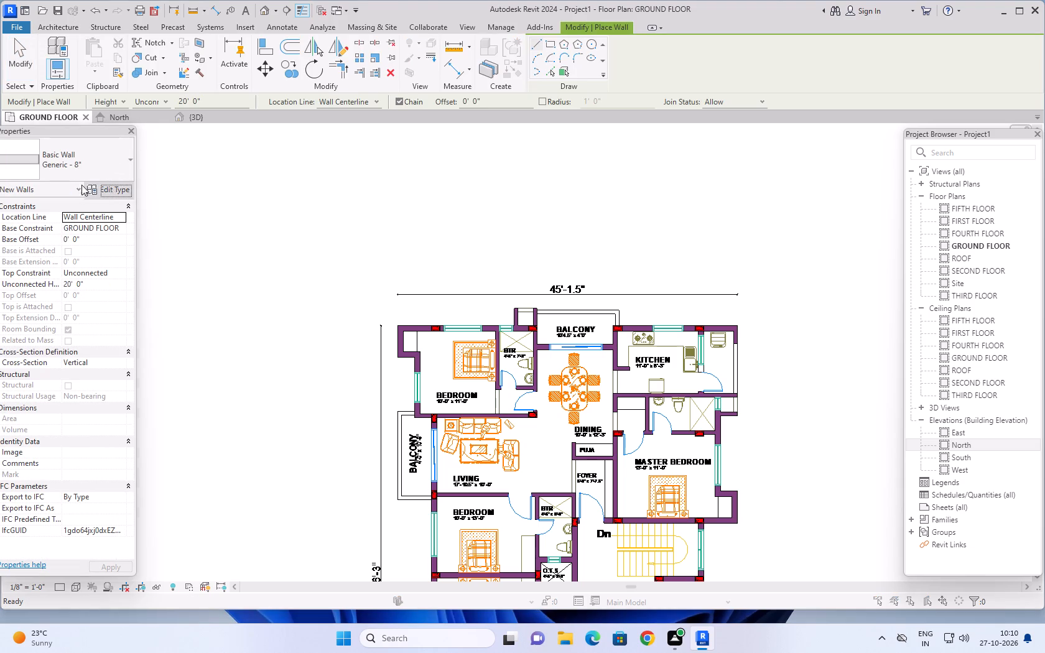
pyautogui.click(826, 211)
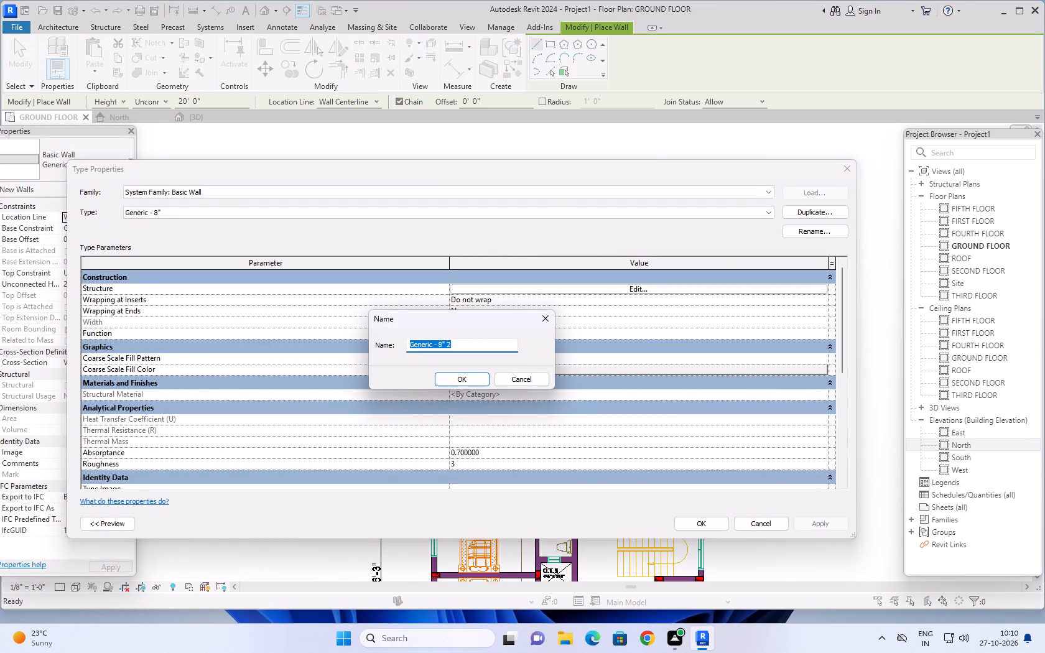
pyautogui.write('9"')
pyautogui.press('Return')
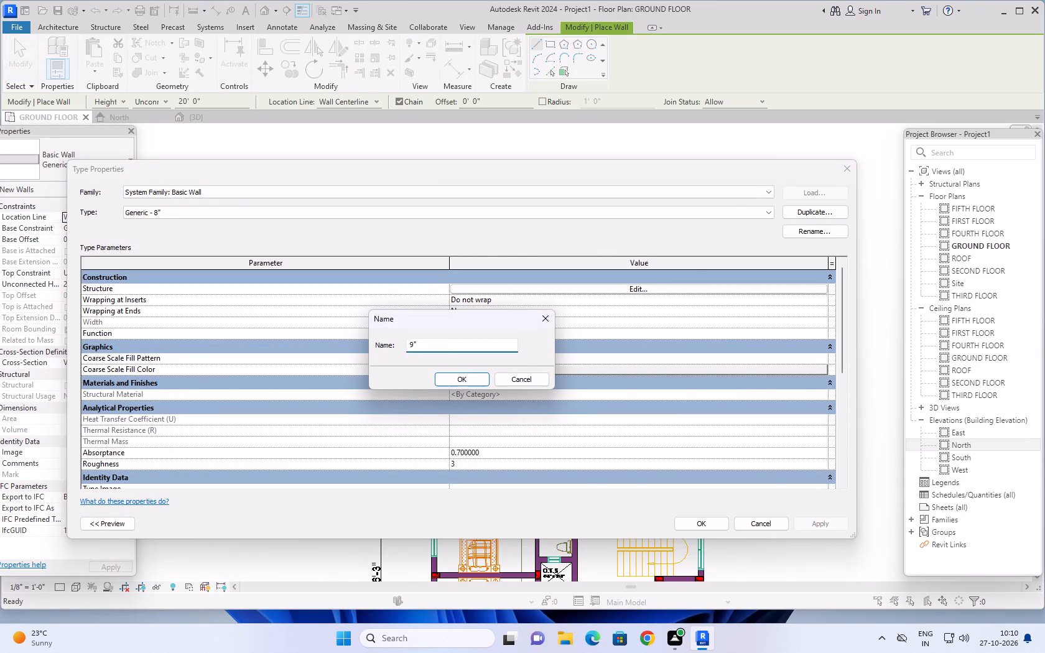
# Set the structure layer thickness of the 9" wall type to 9" and apply the type.
pyautogui.click(547, 289)
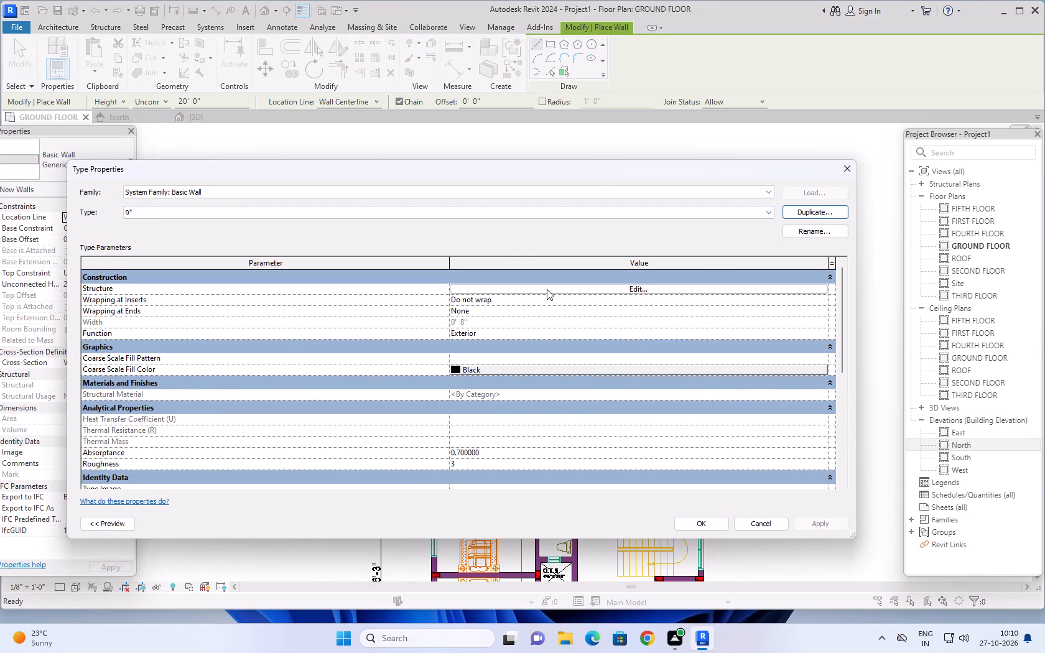
pyautogui.click(445, 287)
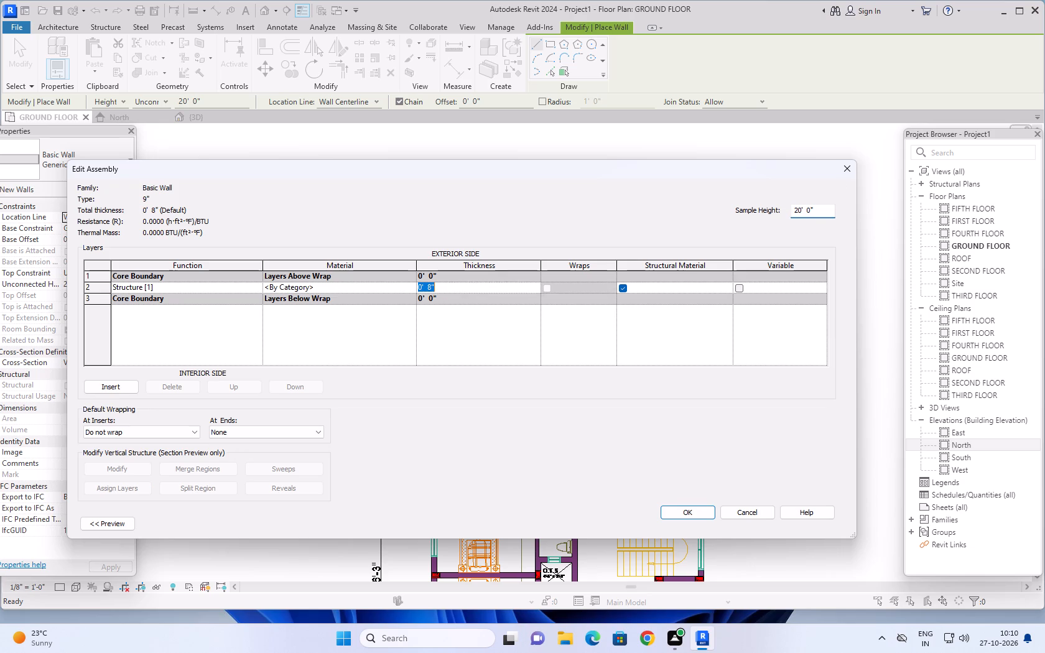
pyautogui.write('9"')
pyautogui.press('Return')
pyautogui.scroll(-1, 516, 376)
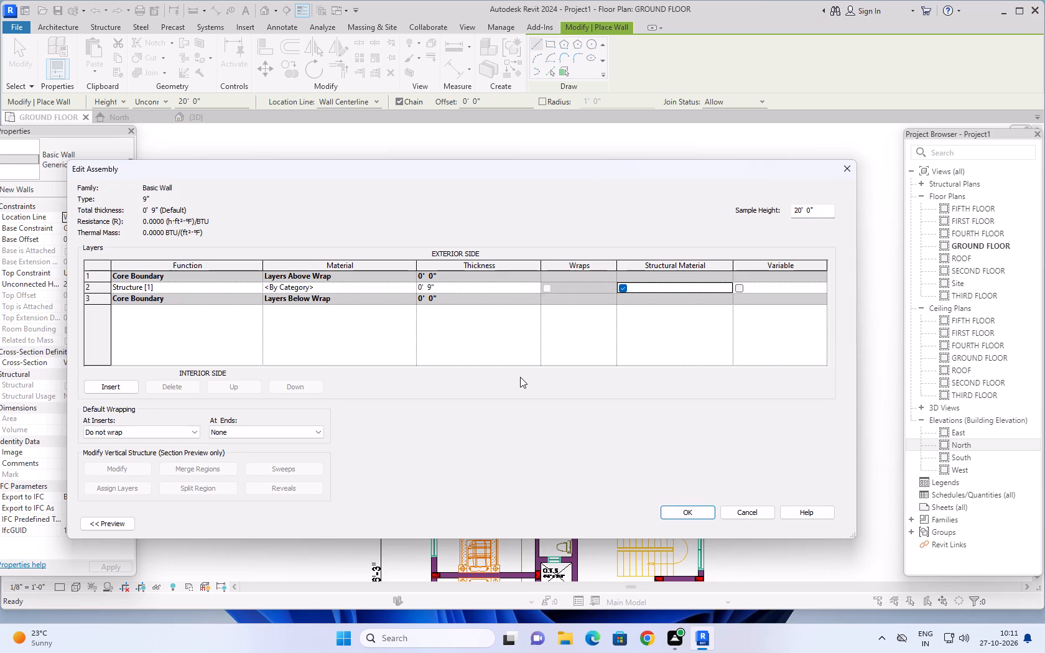
pyautogui.click(681, 511)
pyautogui.scroll(-1, 653, 451)
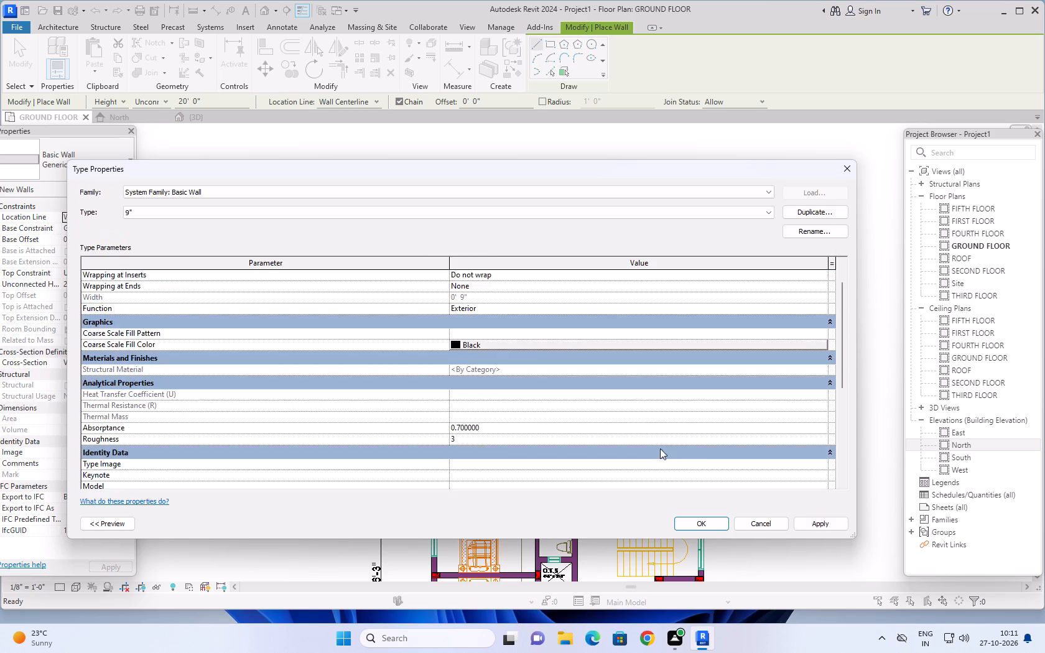
pyautogui.scroll(-2, 677, 443)
pyautogui.scroll(8, 613, 427)
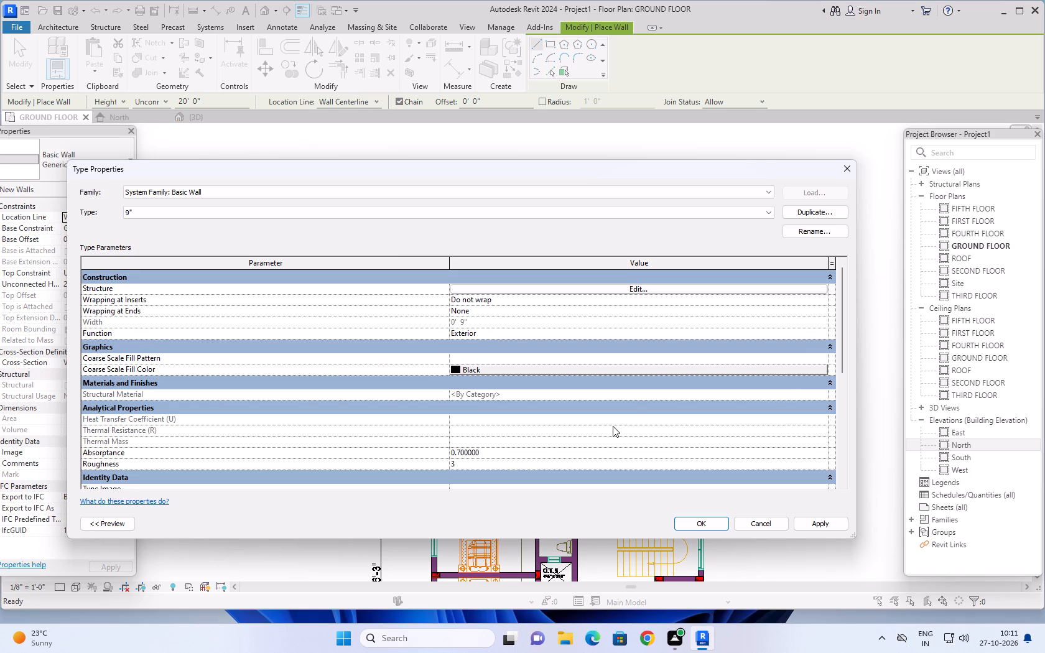
pyautogui.click(827, 524)
pyautogui.click(704, 522)
# Set the new walls' location line to Finish Face: Exterior, top constraint to FIRST FLOOR and top offset to -6".
pyautogui.scroll(3, 402, 302)
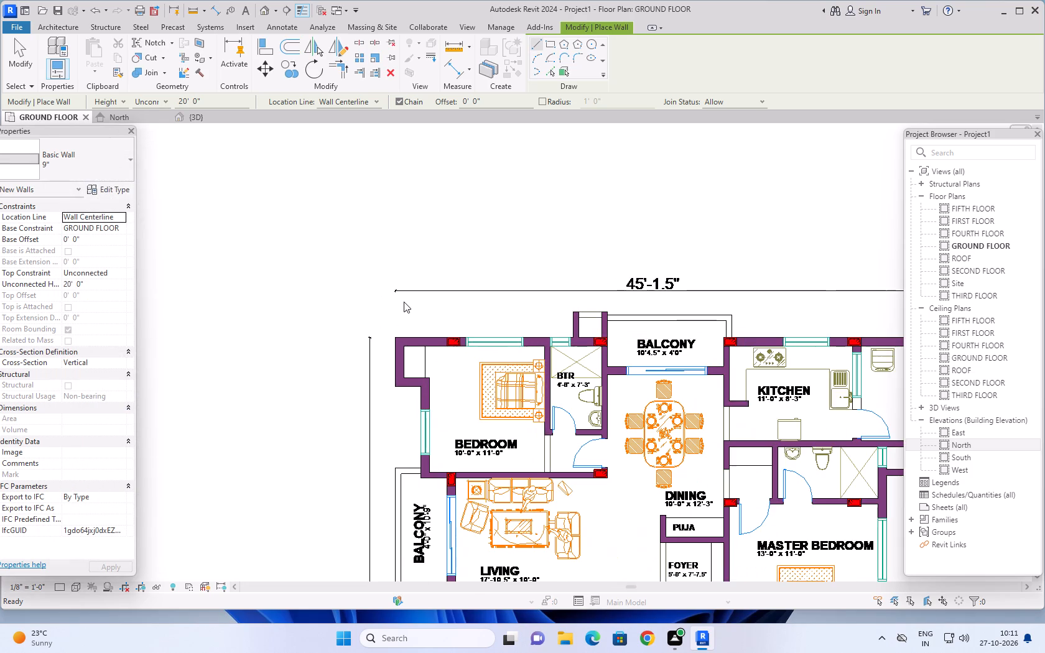
pyautogui.moveTo(394, 302); pyautogui.dragTo(346, 273, button='middle')
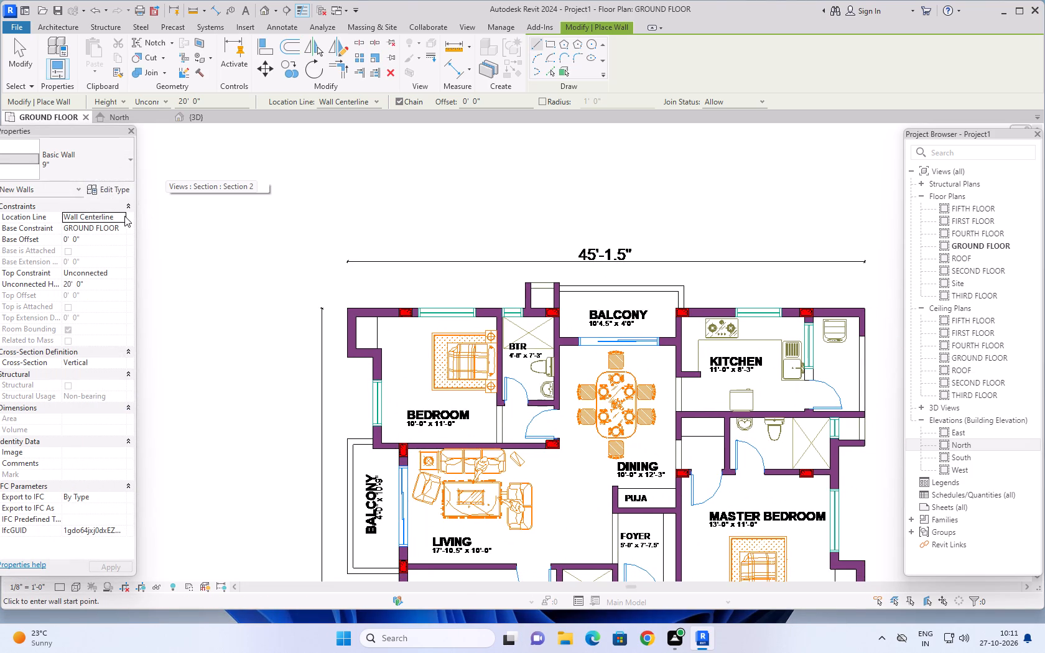
pyautogui.click(124, 215)
pyautogui.click(109, 246)
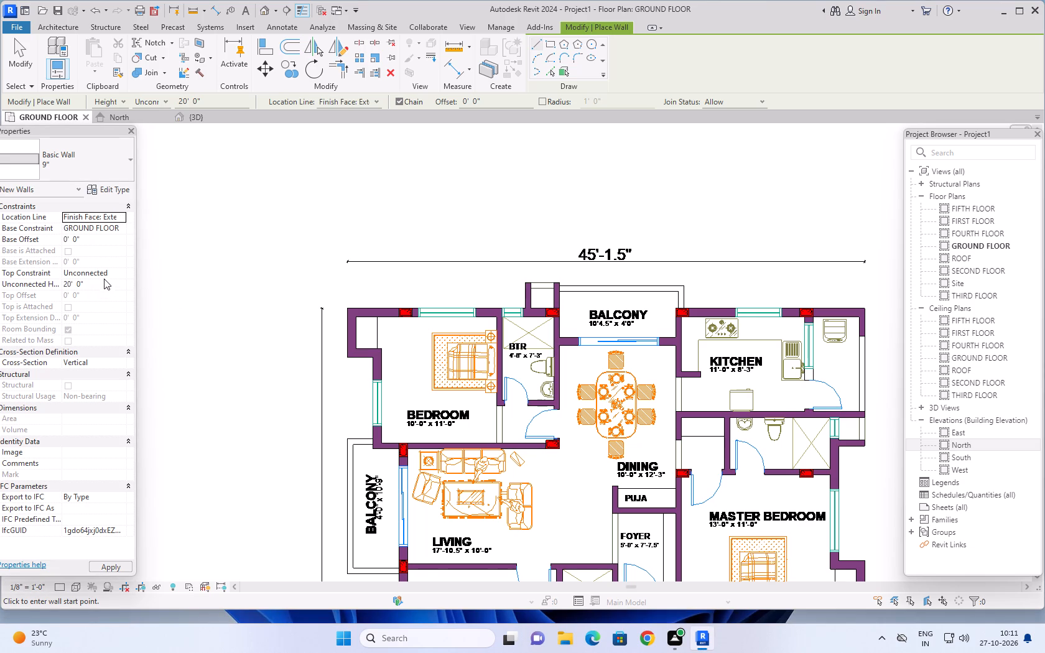
pyautogui.click(118, 272)
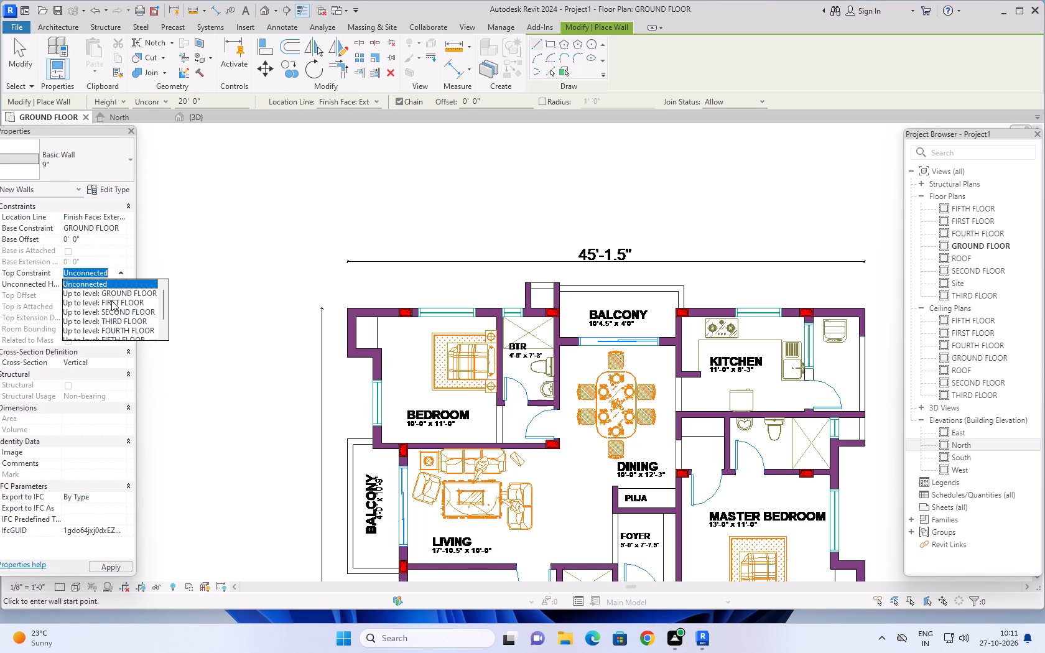
pyautogui.click(111, 300)
pyautogui.click(93, 296)
pyautogui.write('-6"')
pyautogui.press('Return')
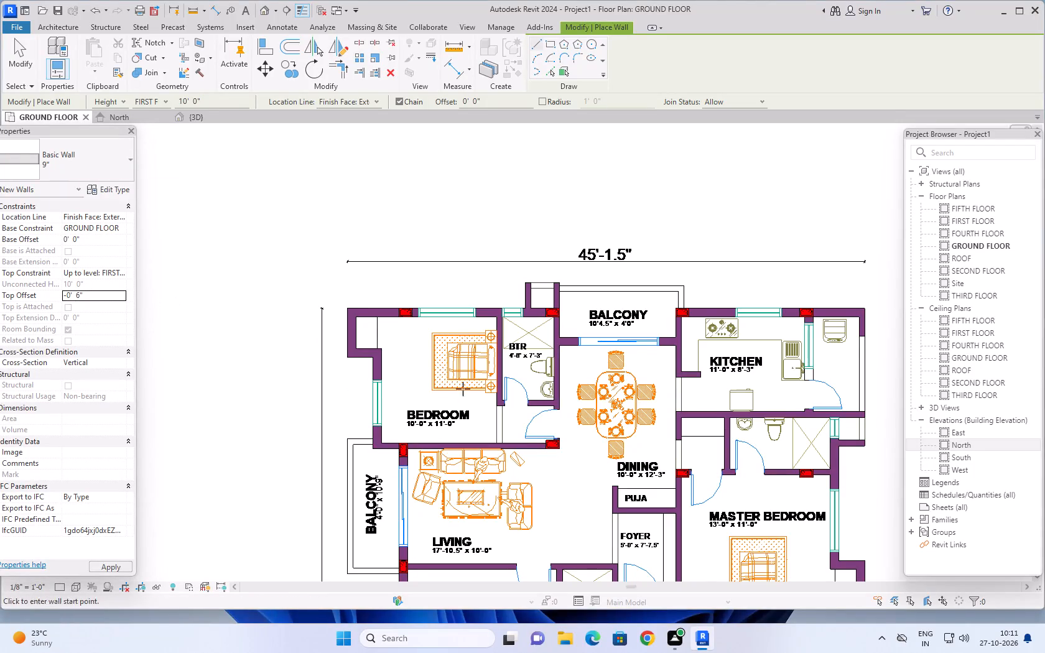
# Draw a 9" wall along the upper bedroom's outer edge from the column's outer corner to the building corner, flipped onto the CAD wall.
pyautogui.scroll(7, 401, 316)
pyautogui.moveTo(417, 339); pyautogui.dragTo(417, 486, button='middle')
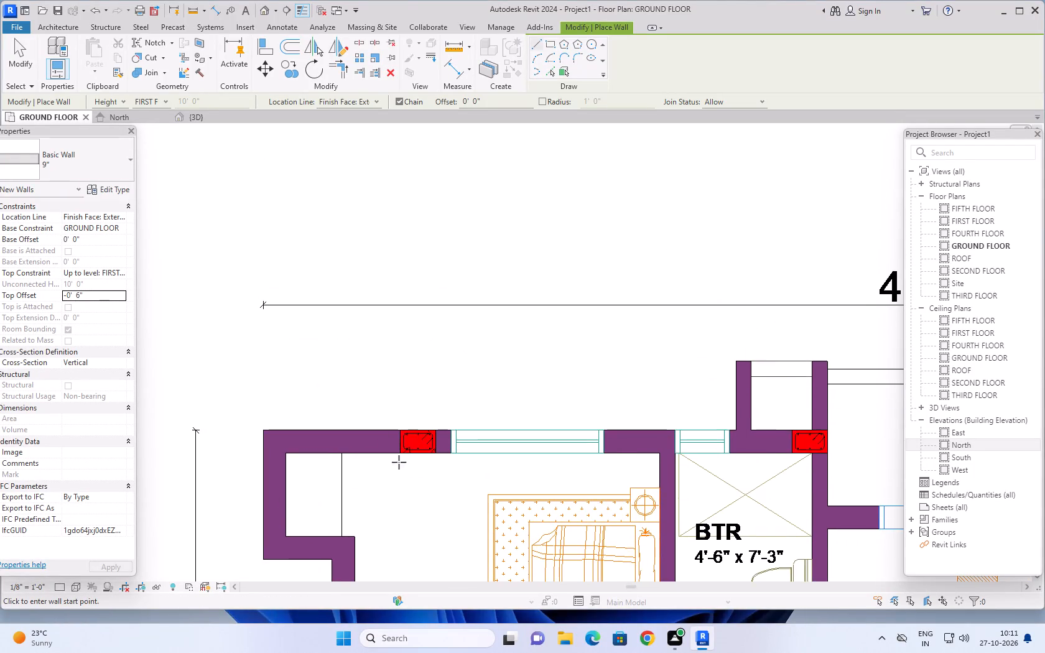
pyautogui.scroll(7, 385, 415)
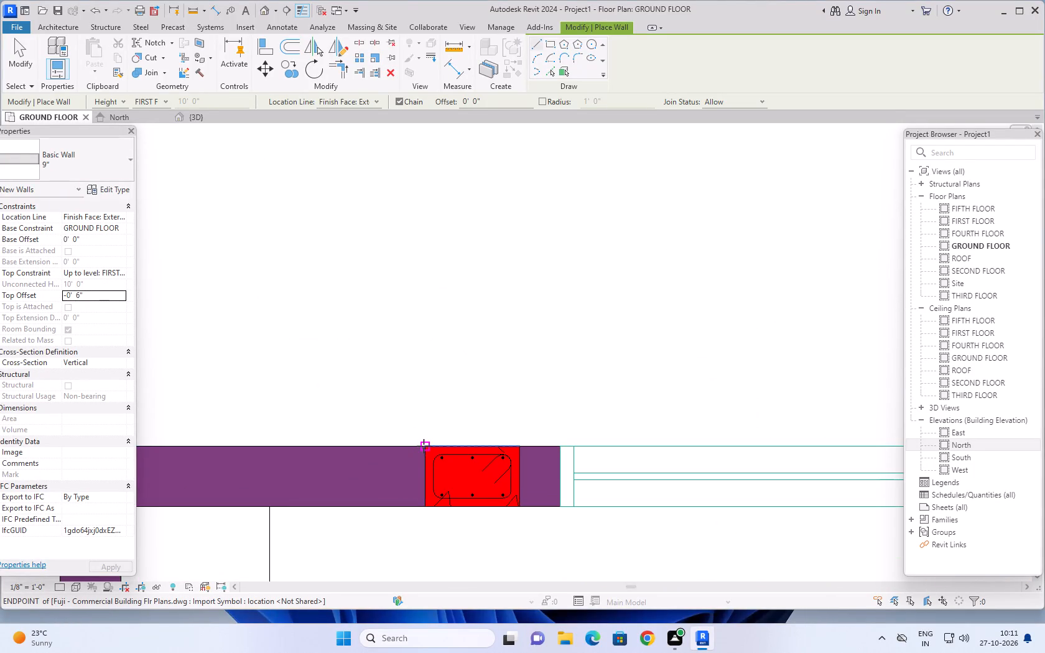
pyautogui.click(424, 446)
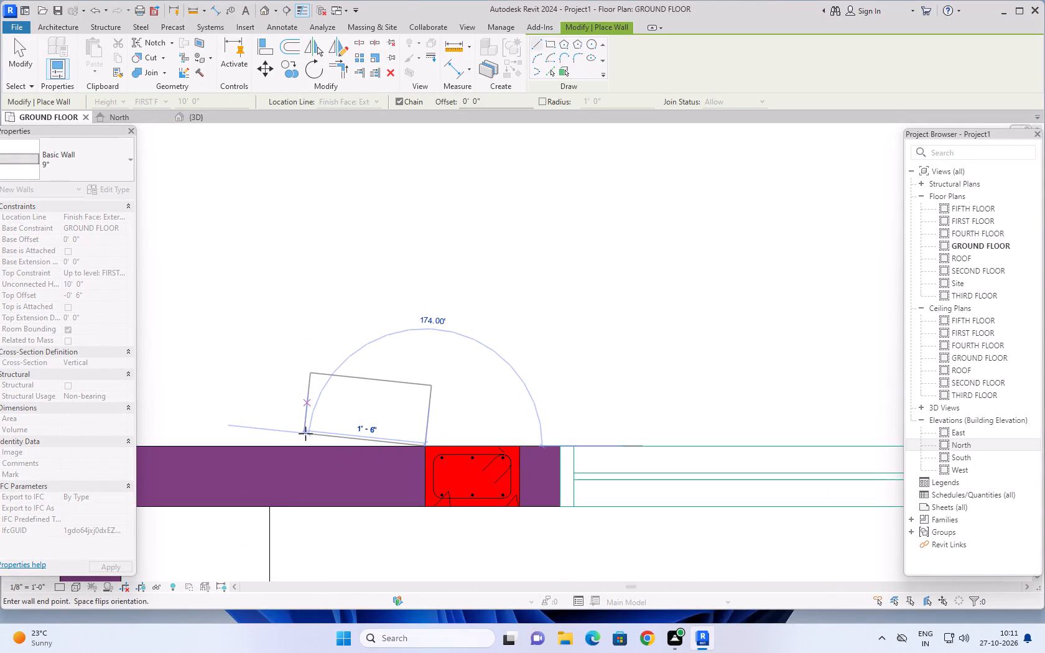
pyautogui.press('space')
pyautogui.scroll(-4, 302, 445)
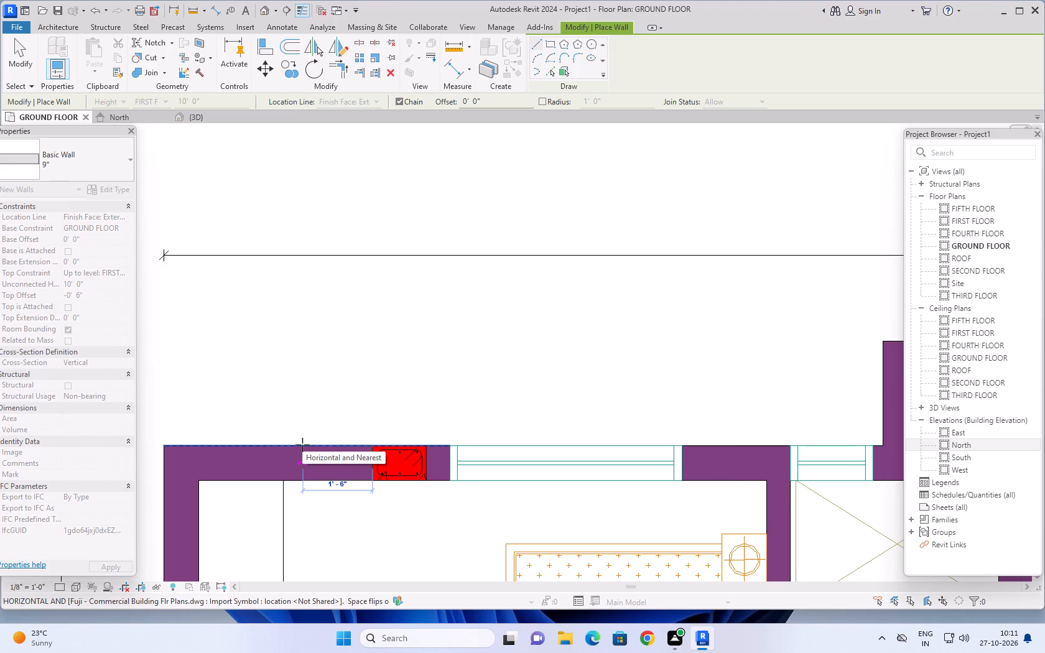
pyautogui.scroll(5, 302, 445)
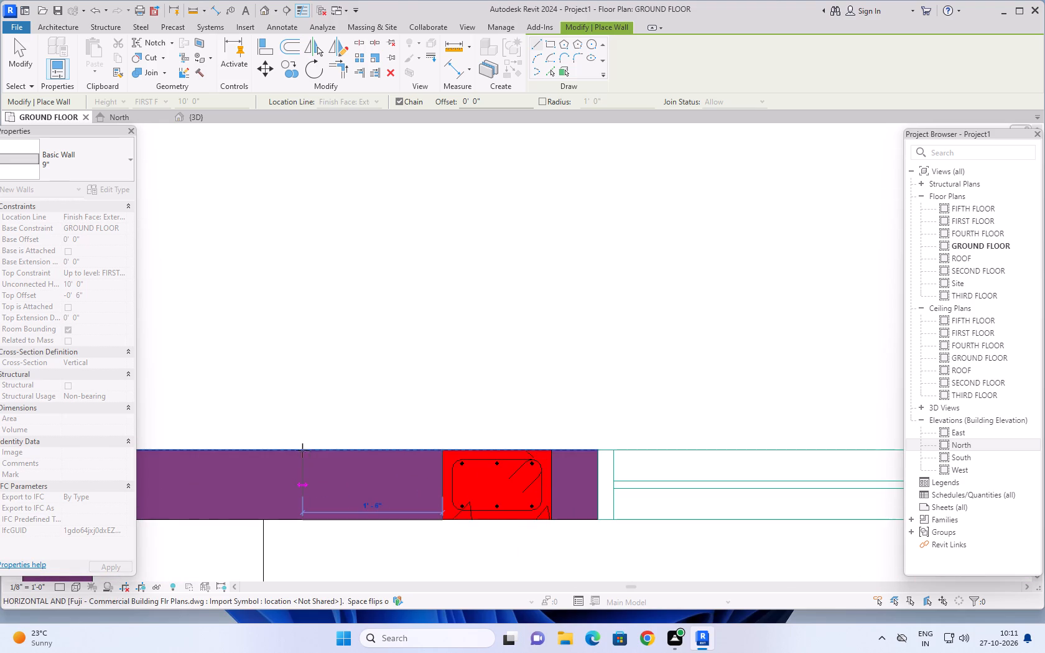
pyautogui.scroll(-3, 302, 445)
pyautogui.moveTo(302, 445); pyautogui.dragTo(646, 422, button='middle')
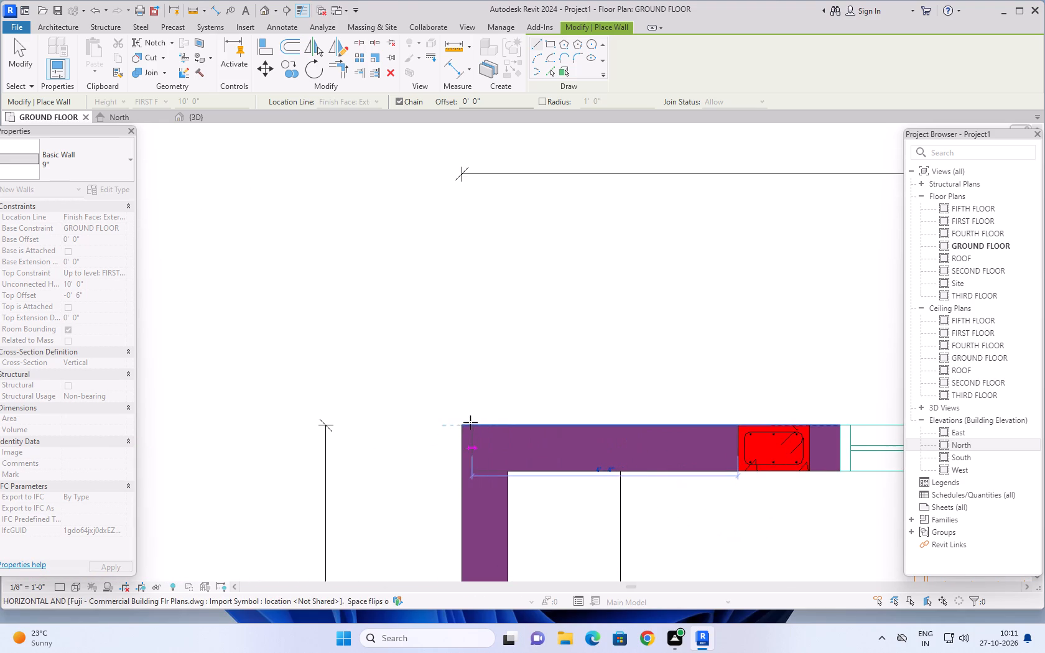
pyautogui.click(462, 427)
# Continue the 9" wall chain down the bedroom's outer side for 4'-3", and about 3' inward along the wall jog.
pyautogui.scroll(-3, 453, 504)
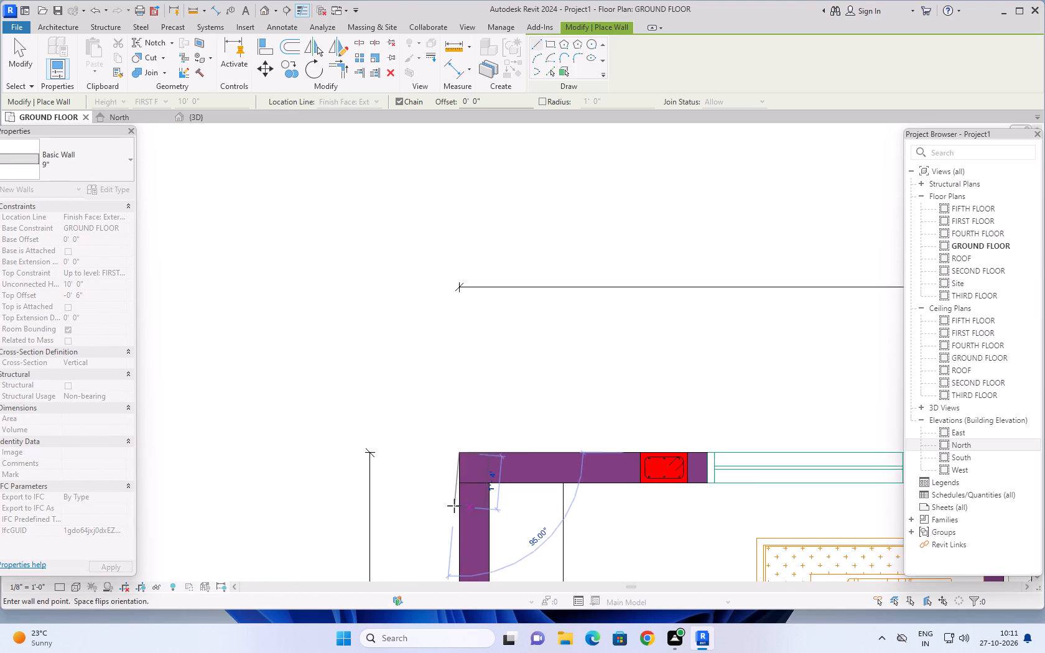
pyautogui.scroll(-3, 454, 506)
pyautogui.moveTo(454, 477); pyautogui.dragTo(454, 324, button='middle')
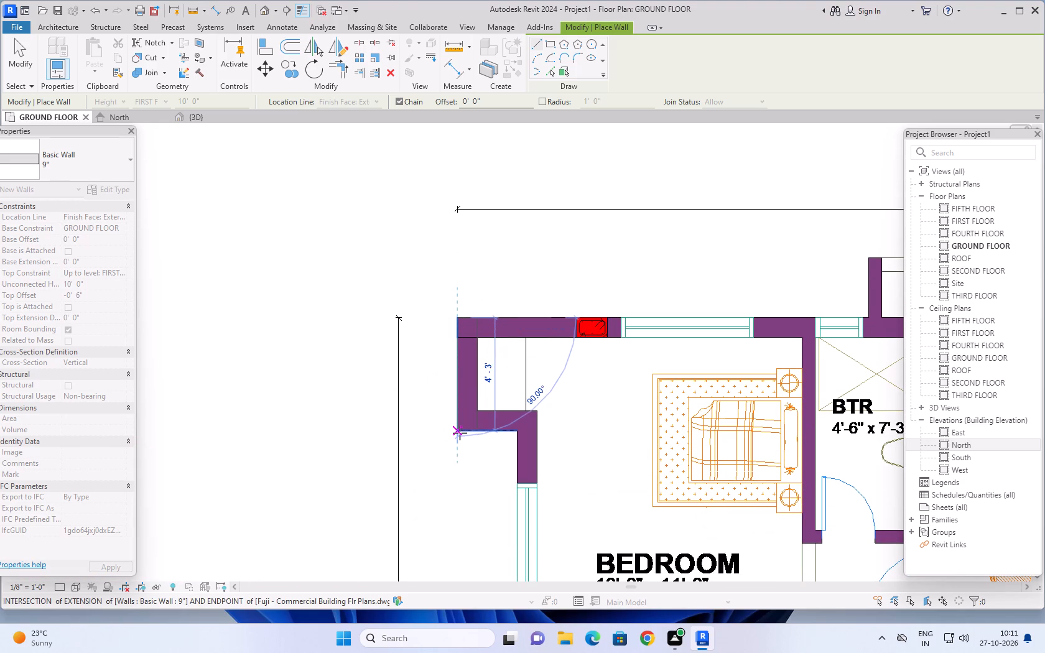
pyautogui.scroll(10, 460, 433)
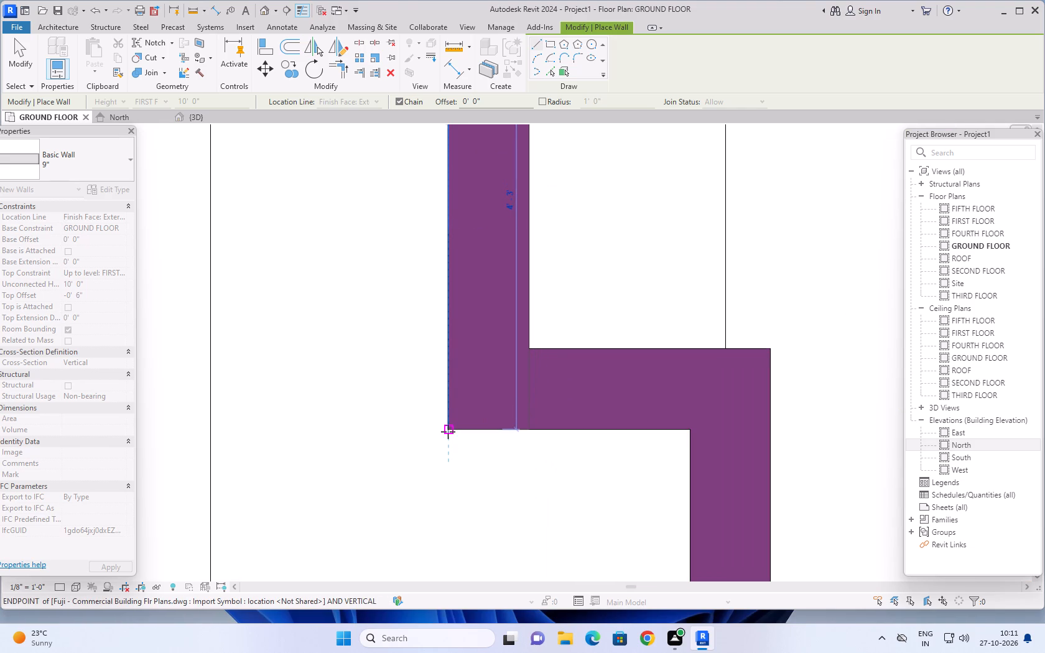
pyautogui.click(448, 432)
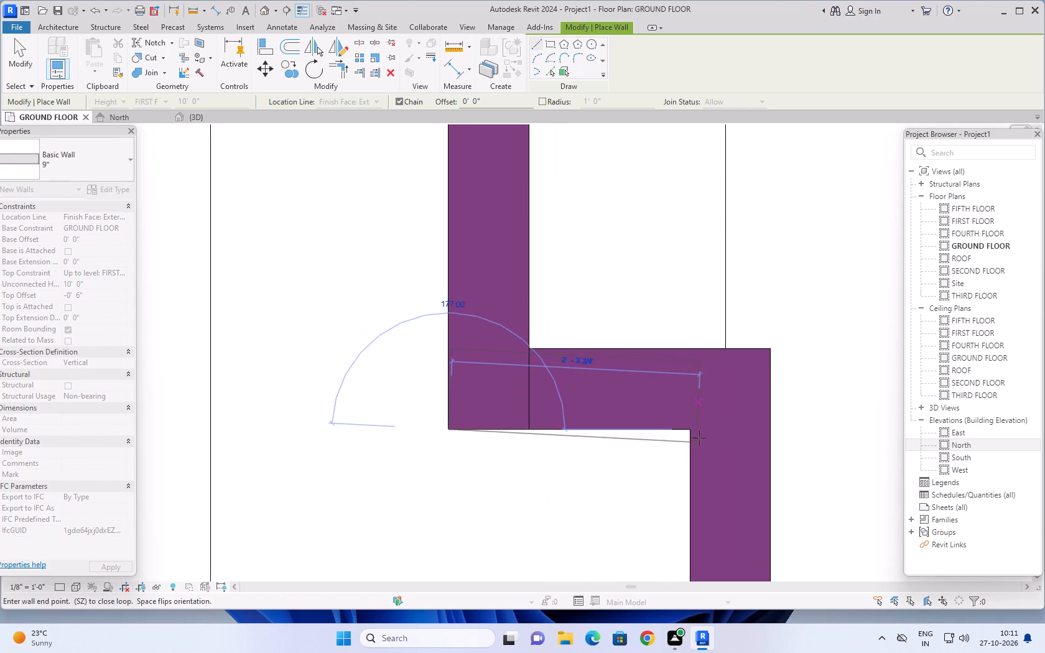
pyautogui.click(772, 429)
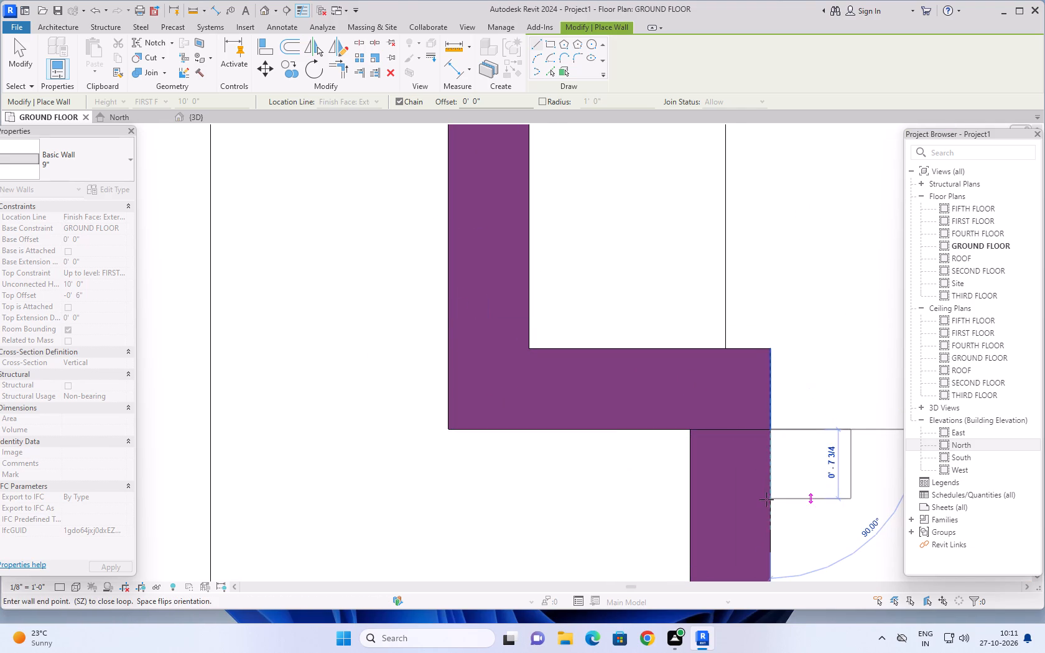
# Continue the 9" wall chain down the 10'-0" x 11'-0" bedroom's outer side for 8'-0" to the balcony corner, flipped onto the CAD wall.
pyautogui.scroll(-11, 773, 506)
pyautogui.moveTo(776, 534); pyautogui.dragTo(667, 219, button='middle')
pyautogui.press('space')
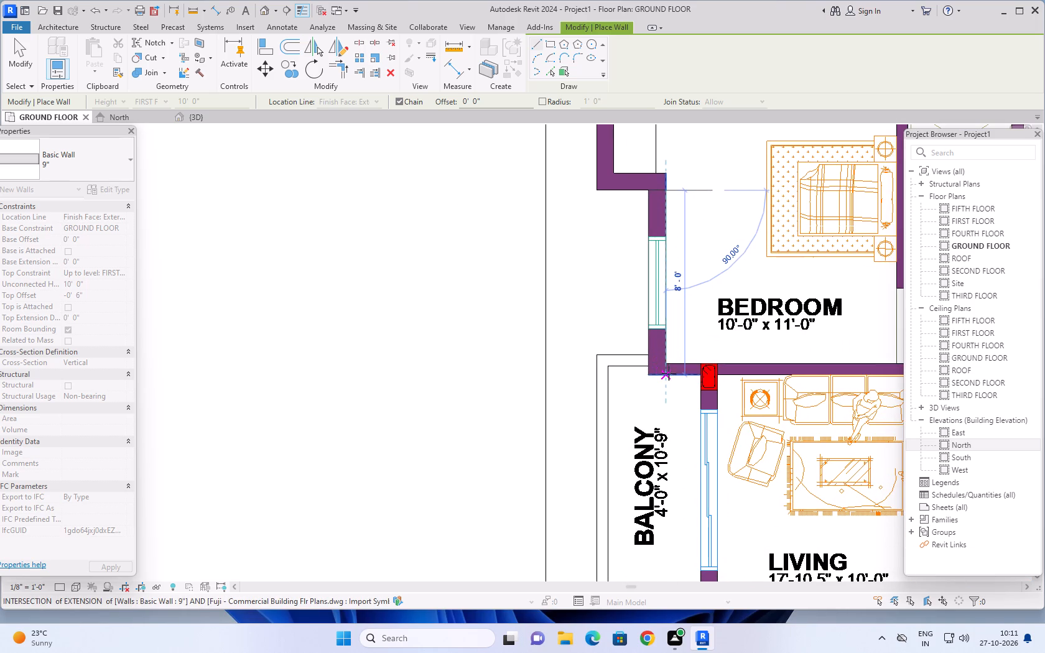
pyautogui.scroll(9, 669, 373)
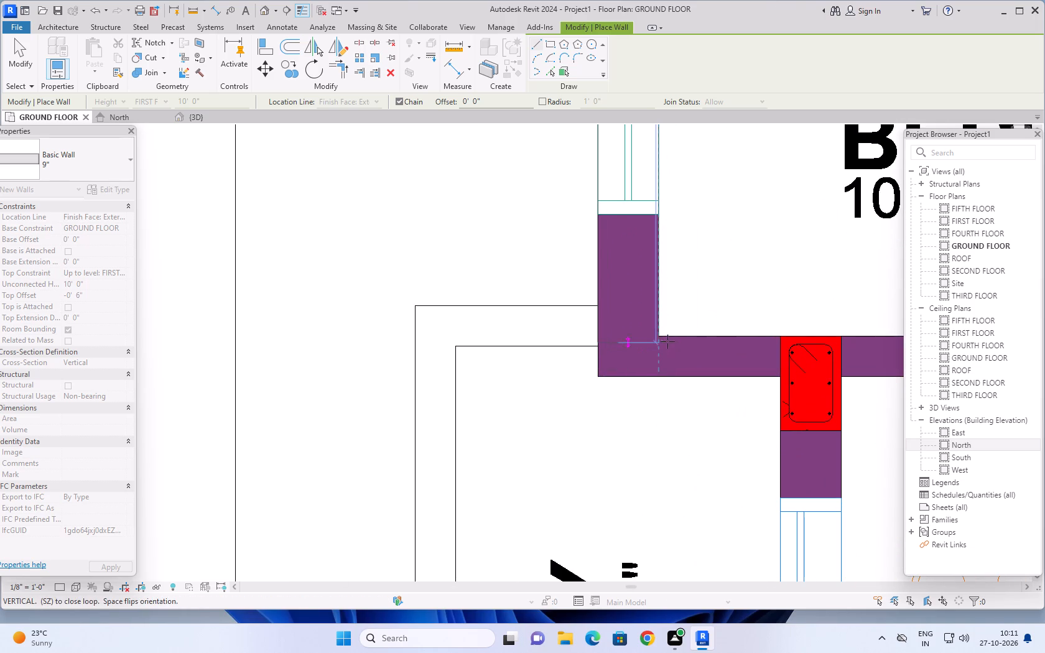
pyautogui.click(659, 377)
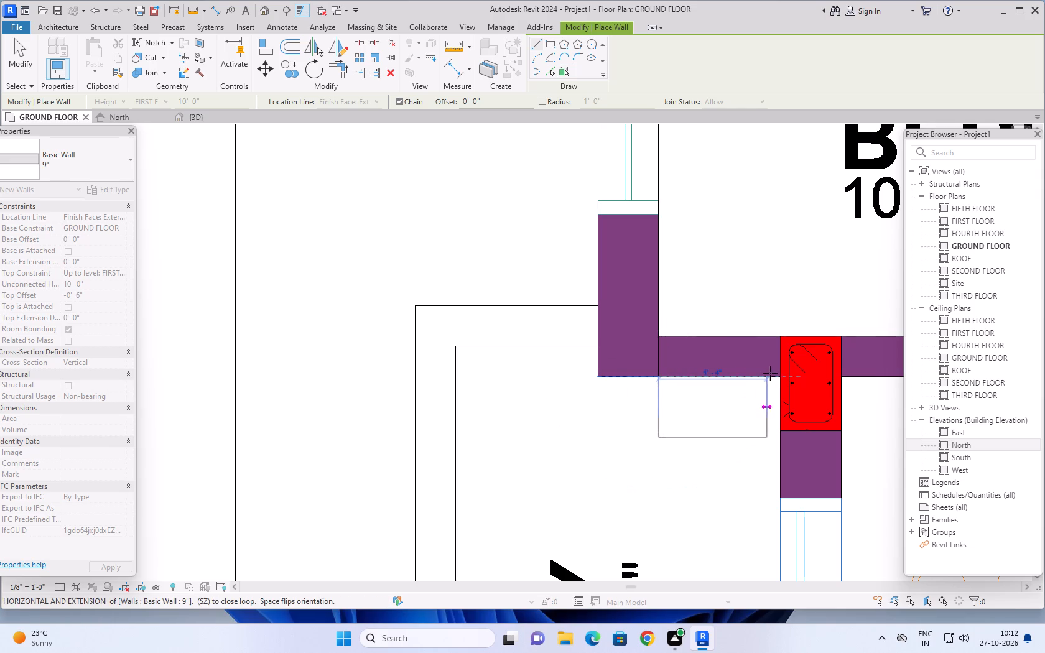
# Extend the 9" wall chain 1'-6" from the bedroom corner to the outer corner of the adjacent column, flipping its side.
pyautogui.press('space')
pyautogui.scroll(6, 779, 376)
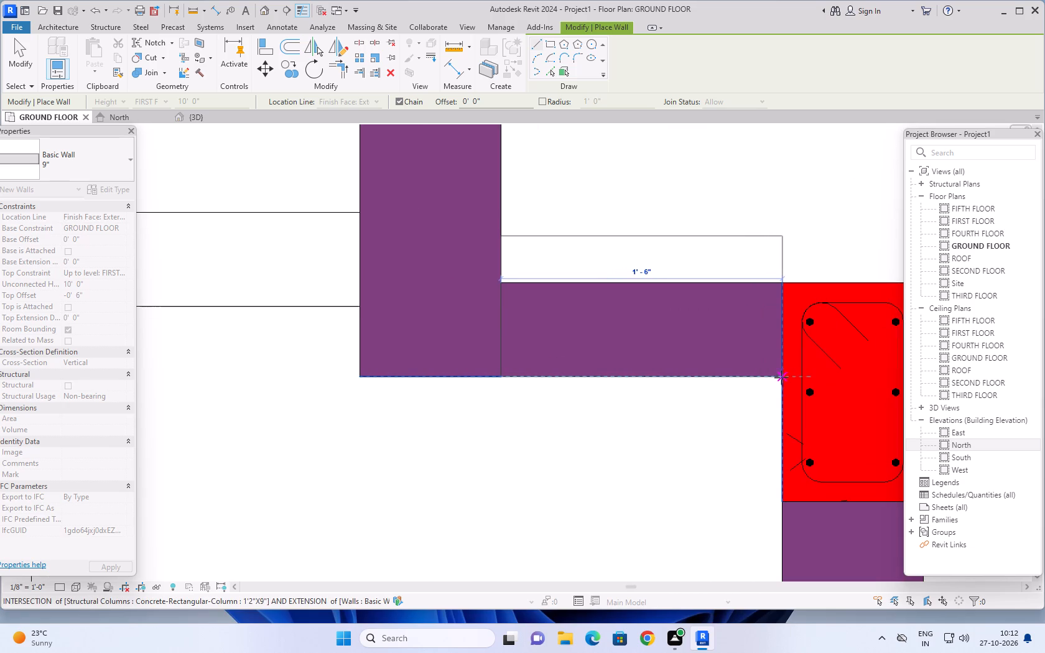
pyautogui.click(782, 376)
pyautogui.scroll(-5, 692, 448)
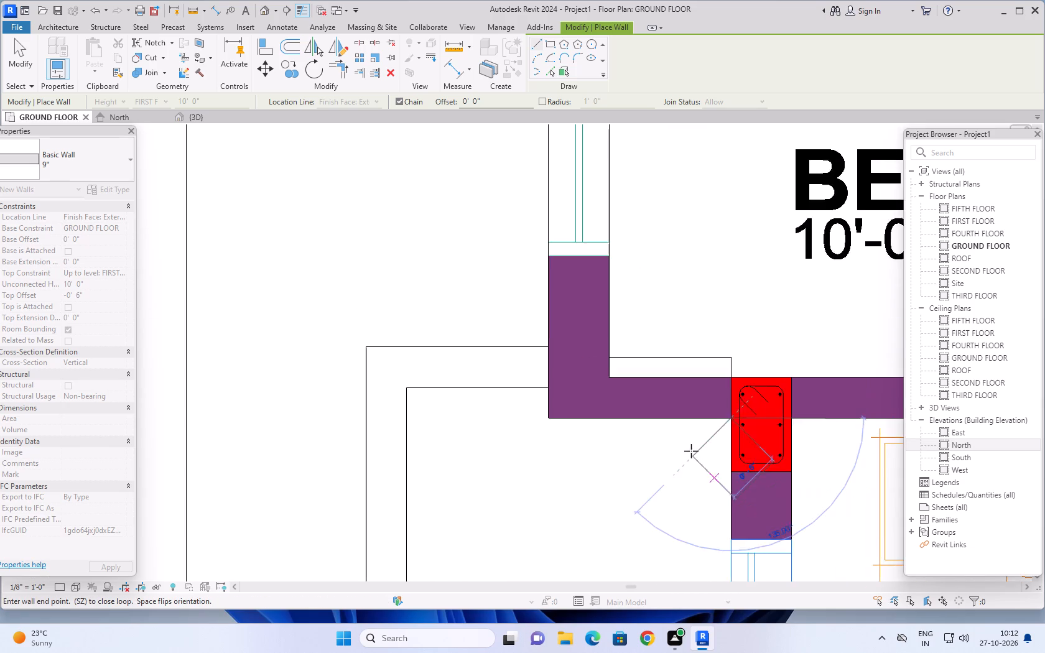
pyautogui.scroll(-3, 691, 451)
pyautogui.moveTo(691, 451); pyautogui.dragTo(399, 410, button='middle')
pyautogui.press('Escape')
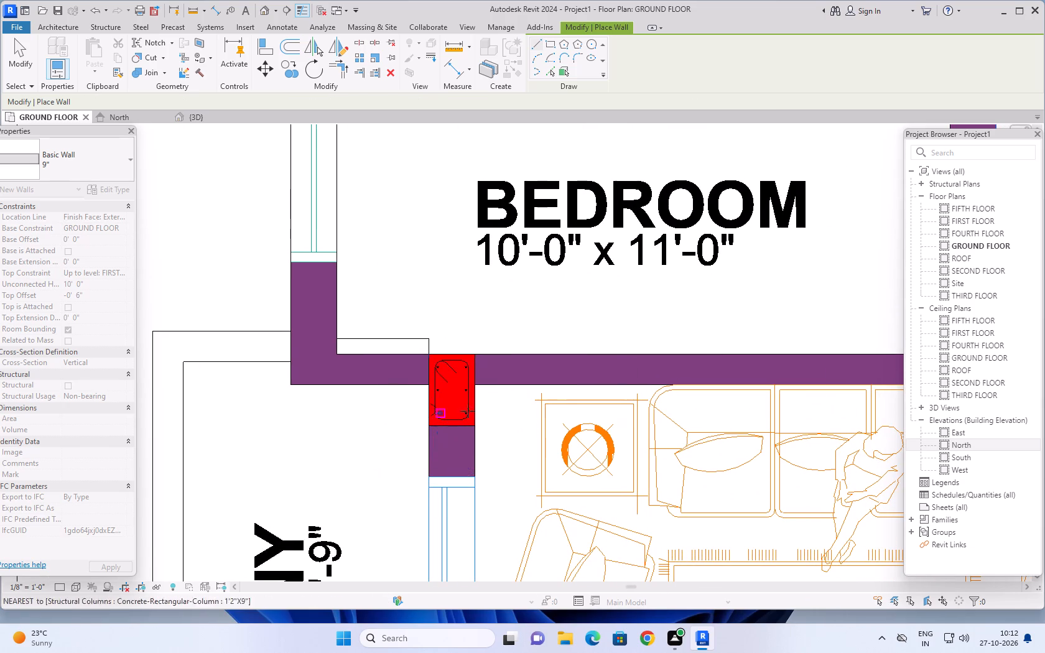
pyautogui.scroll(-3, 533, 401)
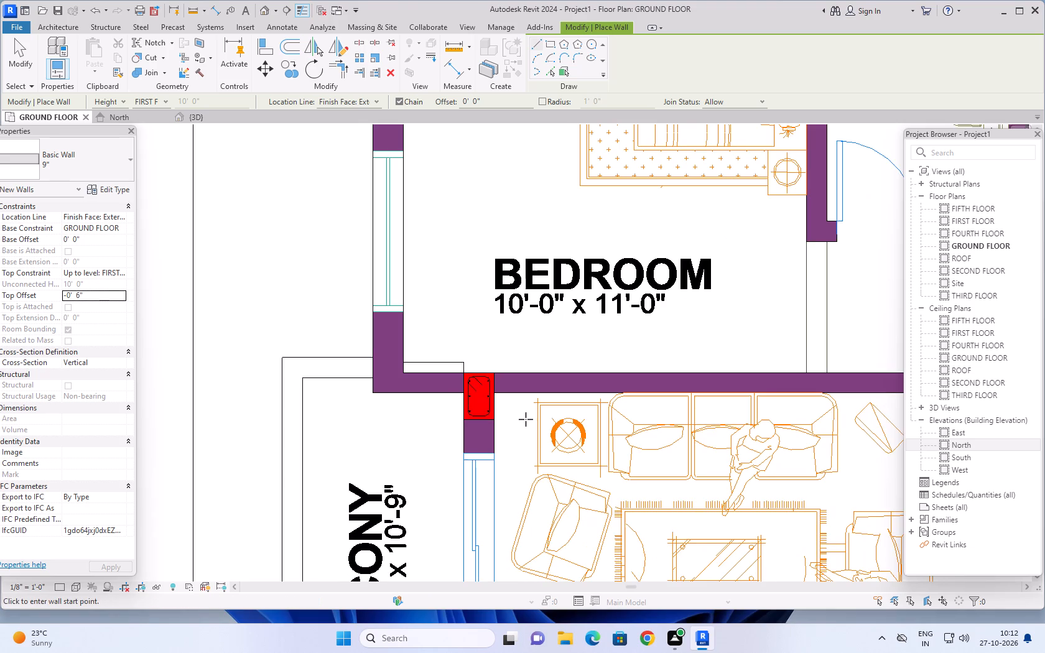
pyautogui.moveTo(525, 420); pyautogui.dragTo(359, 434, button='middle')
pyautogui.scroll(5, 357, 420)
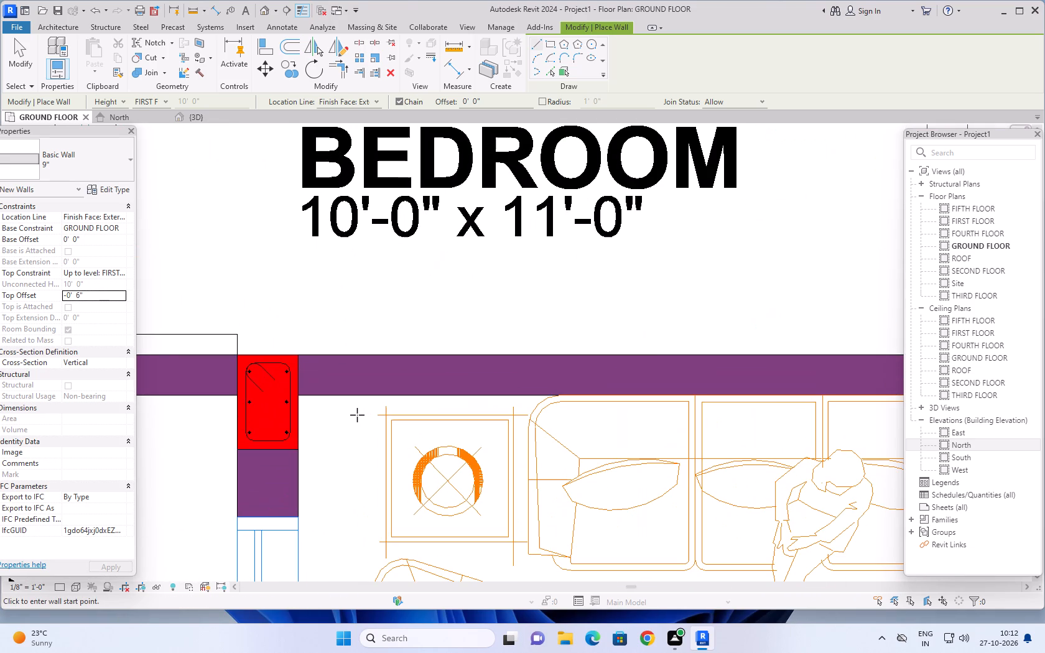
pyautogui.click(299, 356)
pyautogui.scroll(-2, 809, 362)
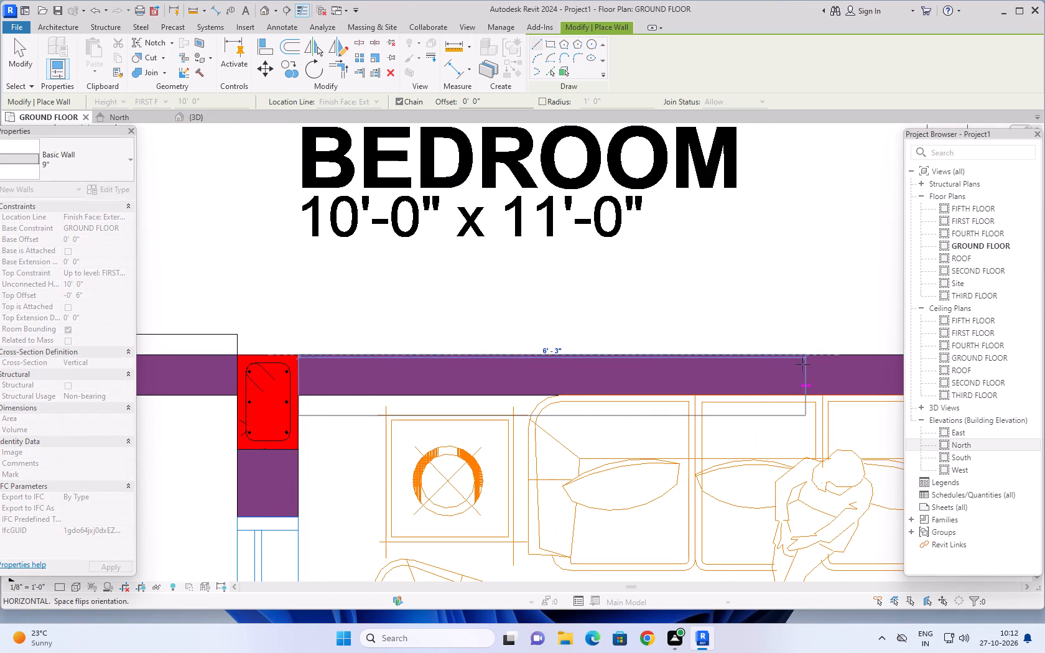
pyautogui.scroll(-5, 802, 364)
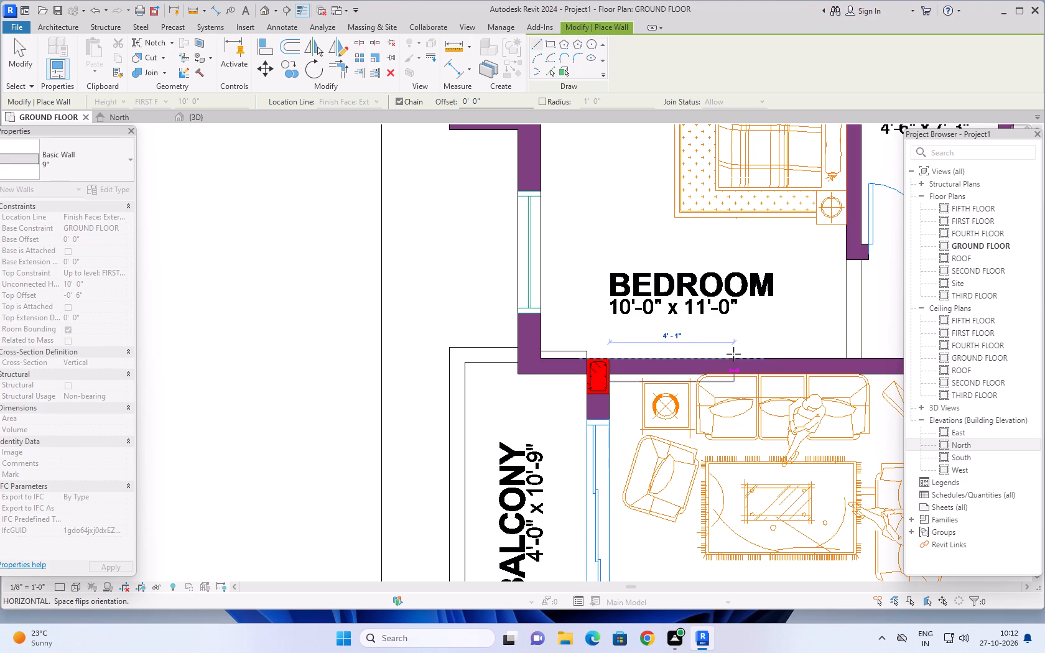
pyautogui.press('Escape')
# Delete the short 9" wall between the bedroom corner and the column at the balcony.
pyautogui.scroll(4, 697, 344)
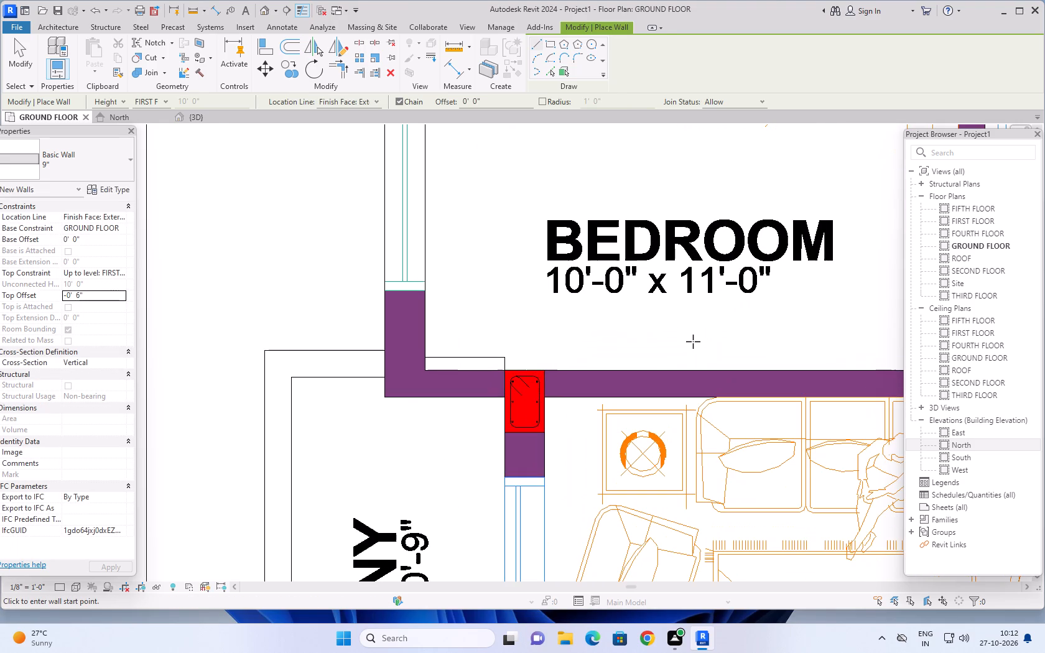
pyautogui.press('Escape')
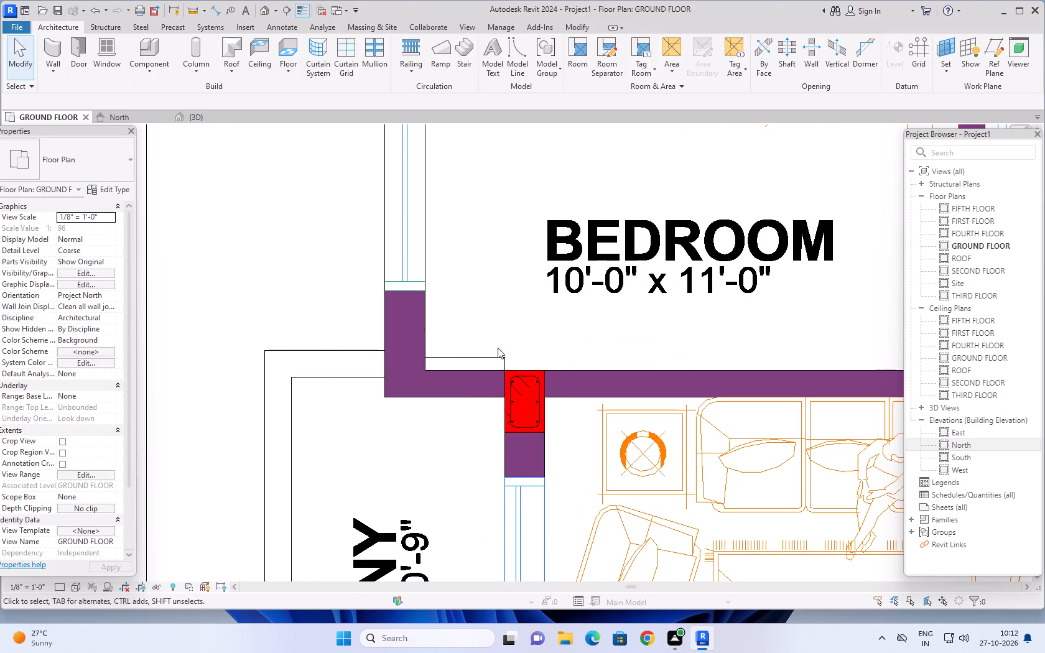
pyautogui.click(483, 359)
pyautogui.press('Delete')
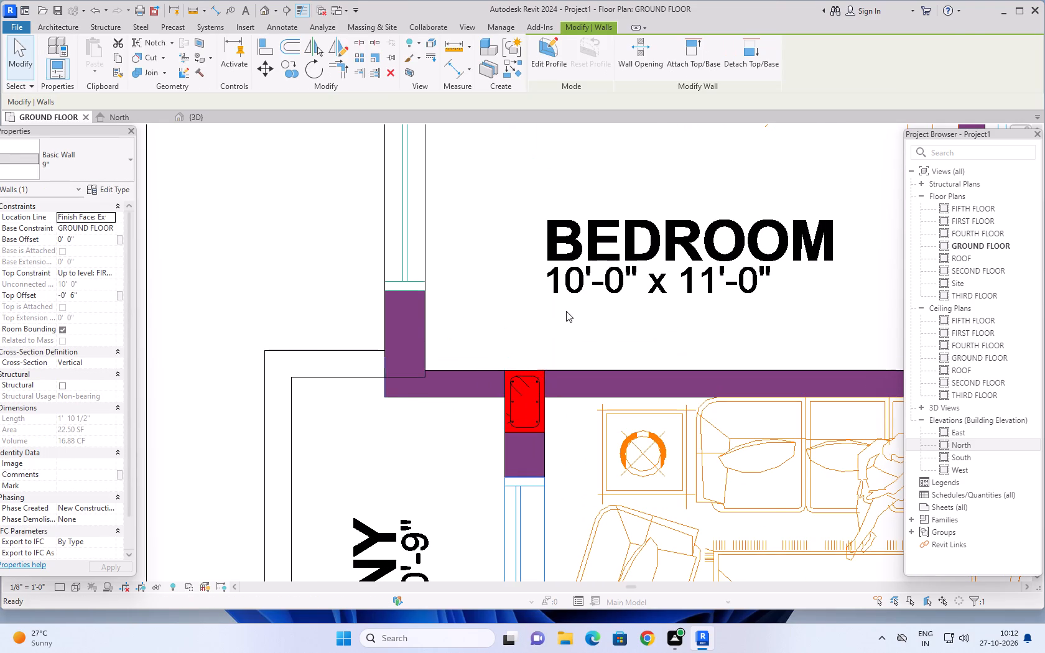
# Draw a 9" wall about 7'-10" long from the upper balcony column's lower outer corner to the living room opening's far end, flipped inward.
pyautogui.scroll(-2, 566, 311)
pyautogui.moveTo(559, 317); pyautogui.dragTo(532, 268, button='middle')
pyautogui.scroll(-2, 536, 272)
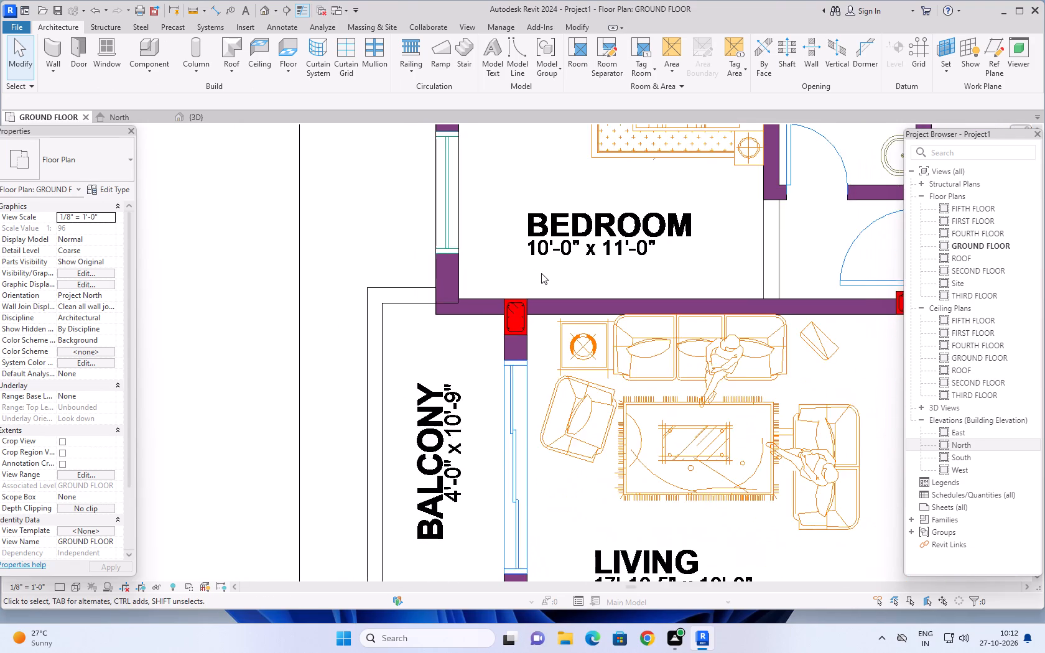
pyautogui.scroll(-2, 544, 275)
pyautogui.moveTo(550, 350); pyautogui.dragTo(530, 324, button='middle')
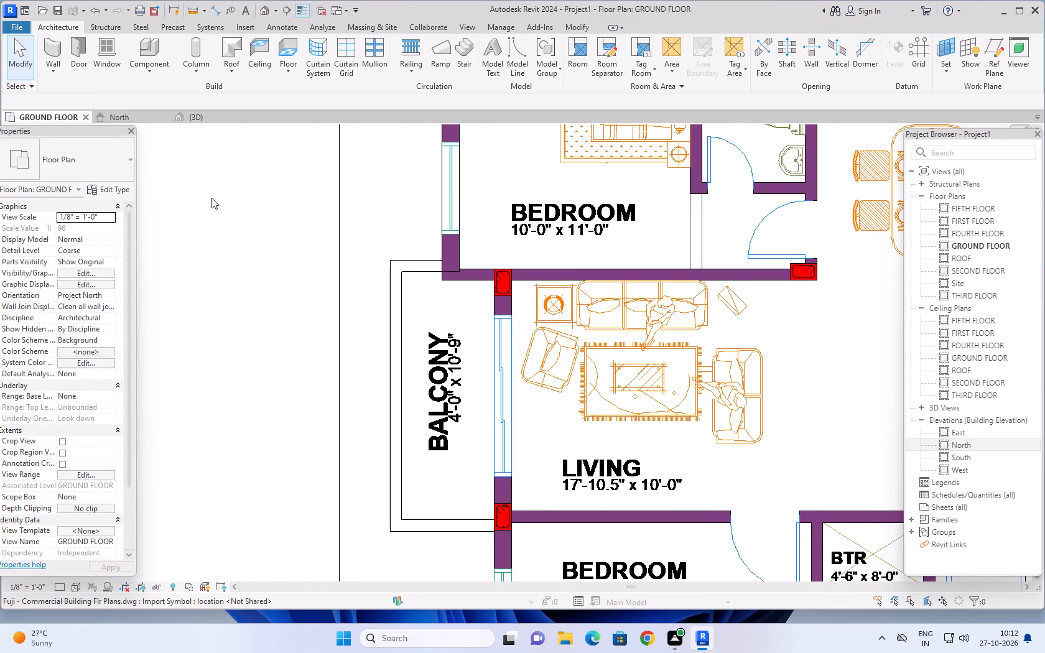
pyautogui.click(46, 49)
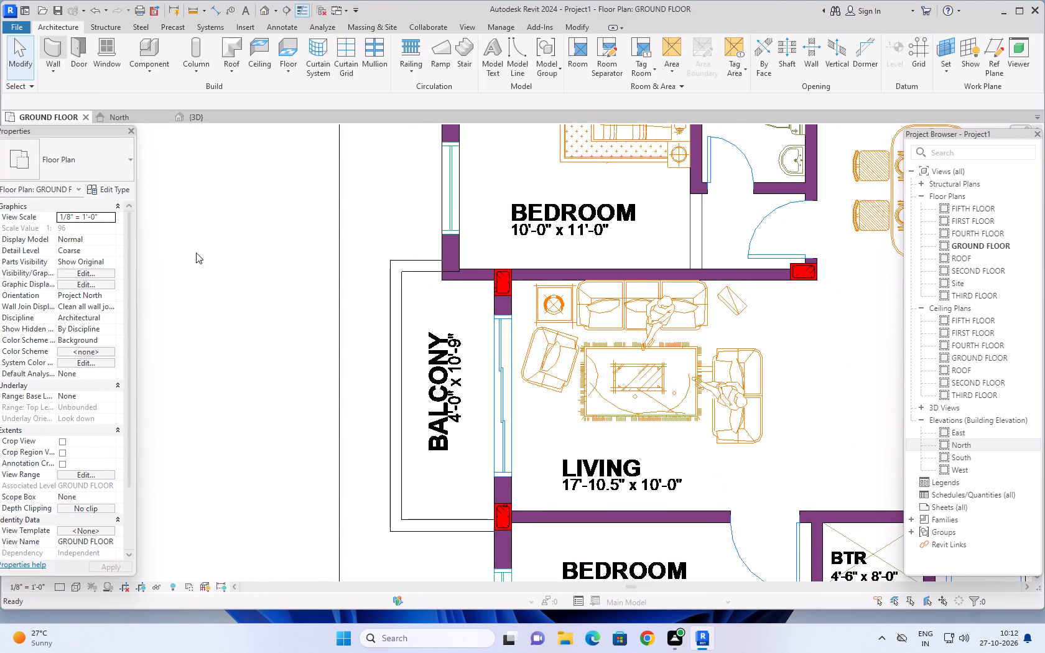
pyautogui.scroll(4, 500, 330)
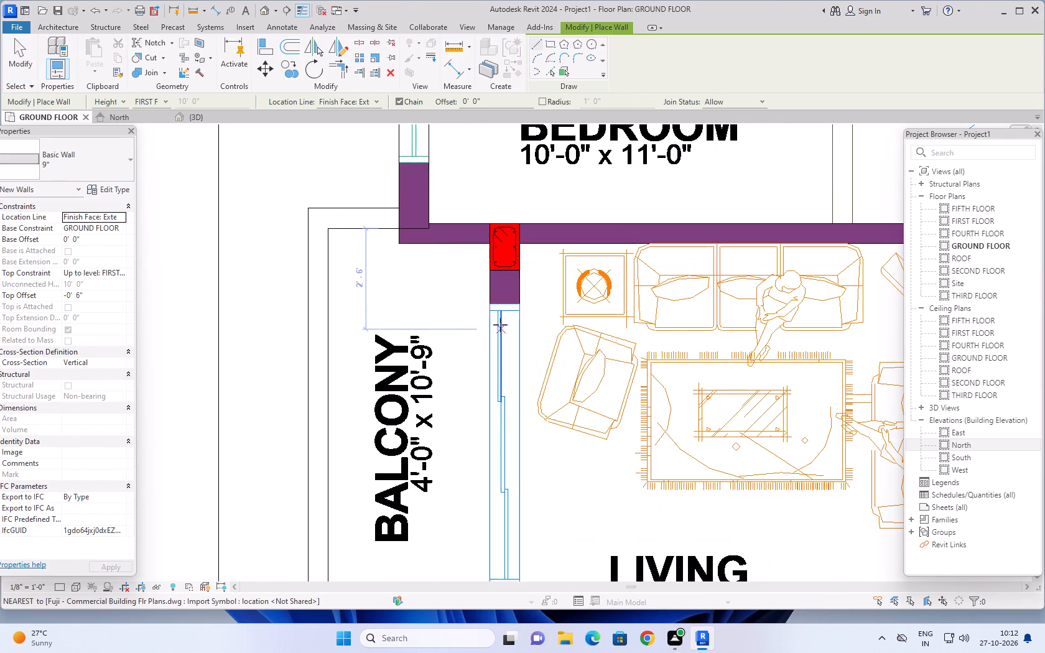
pyautogui.scroll(4, 500, 320)
pyautogui.click(482, 236)
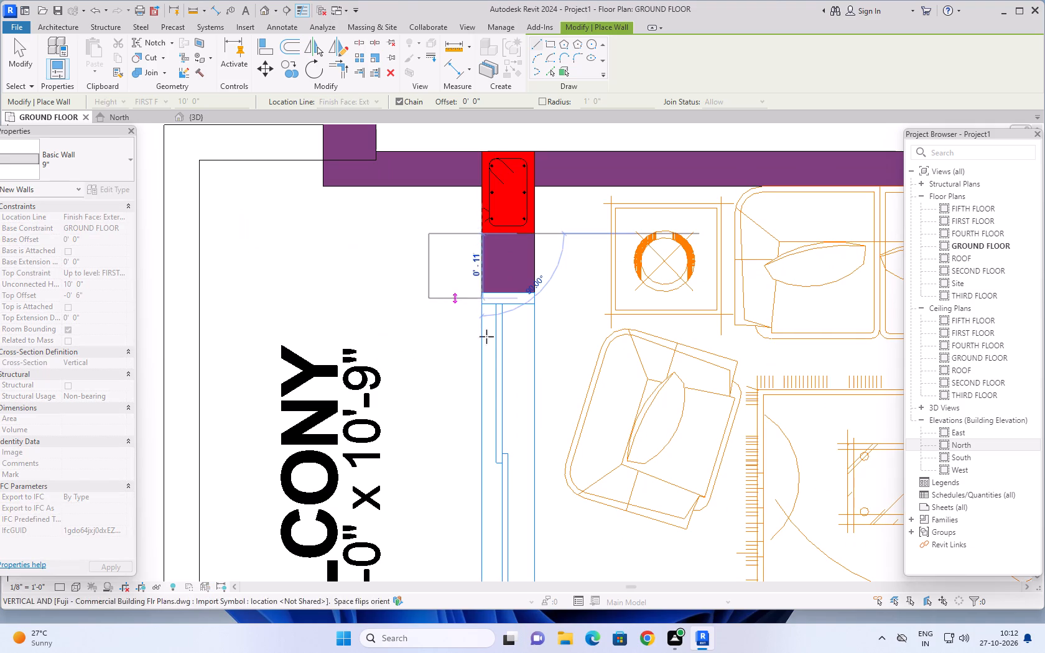
pyautogui.press('space')
pyautogui.scroll(-6, 477, 455)
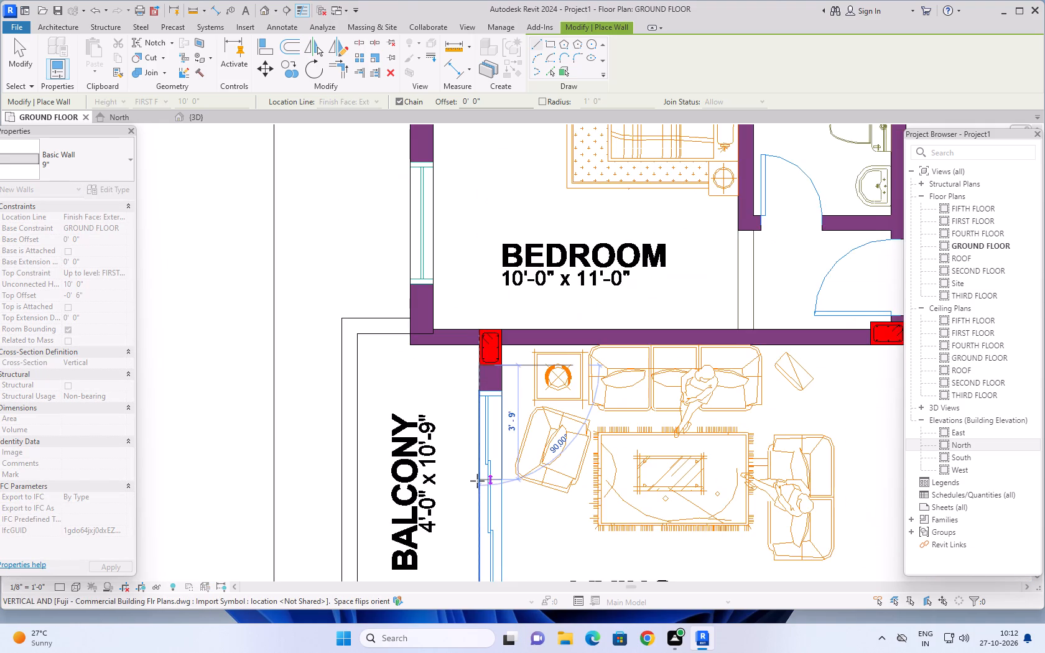
pyautogui.moveTo(476, 481); pyautogui.dragTo(455, 271, button='middle')
pyautogui.scroll(5, 462, 396)
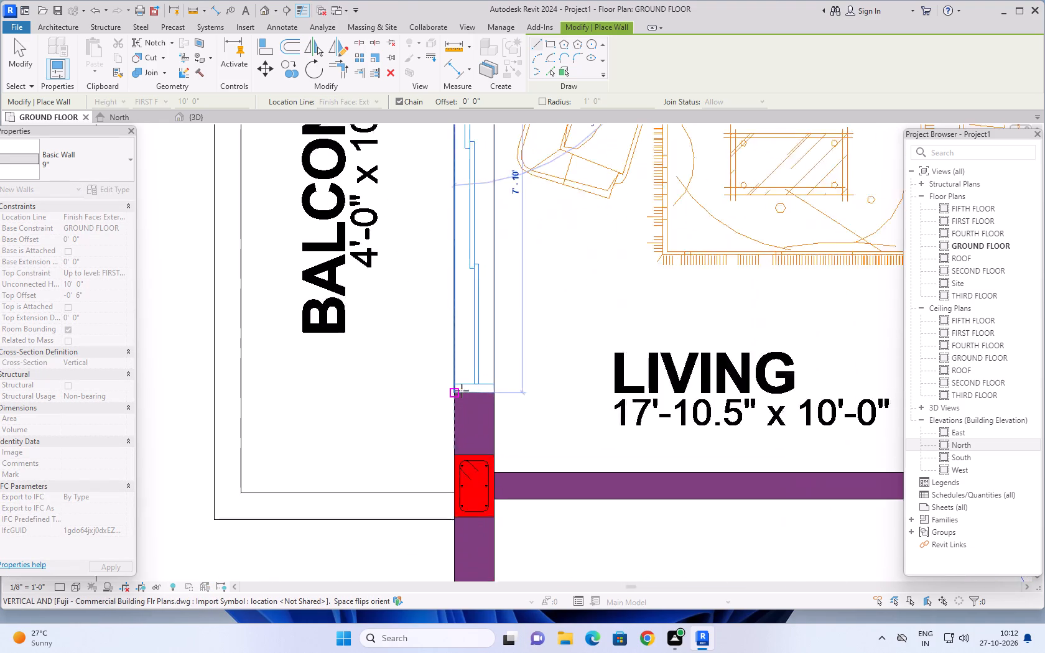
pyautogui.scroll(5, 460, 373)
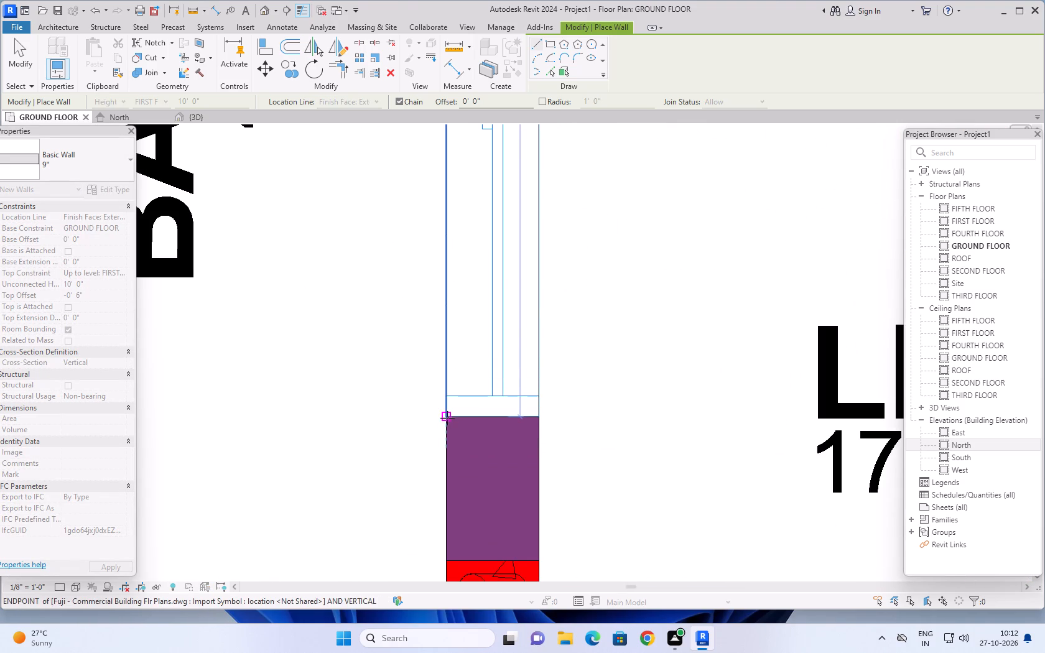
pyautogui.click(447, 418)
# Continue the 9" wall from the living room opening's end to the upper outer corner of the lower balcony column.
pyautogui.scroll(-10, 404, 410)
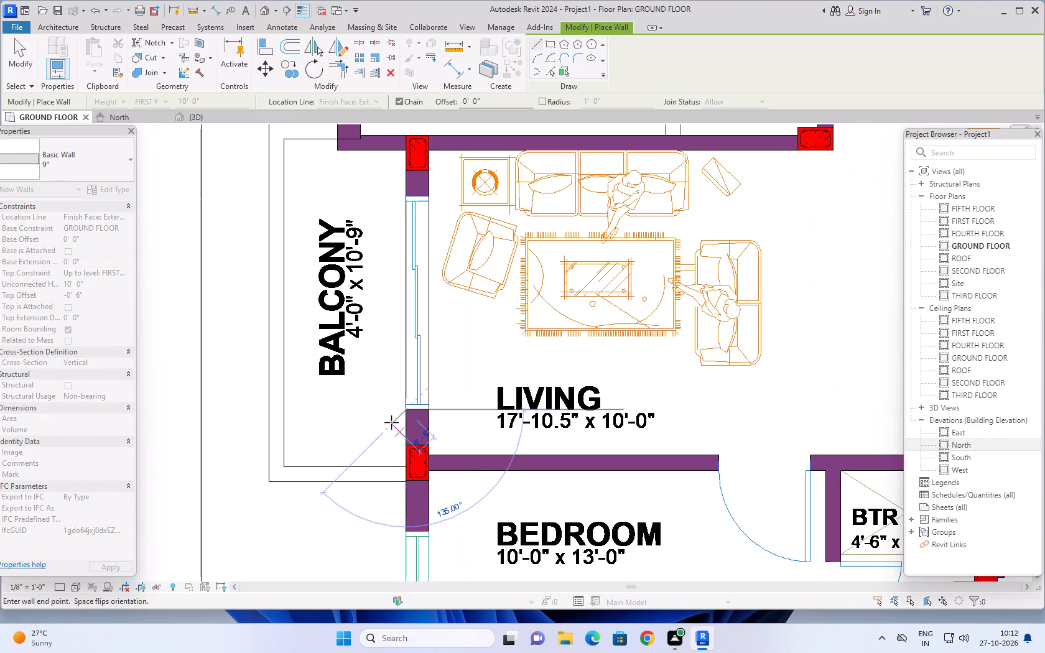
pyautogui.scroll(9, 411, 437)
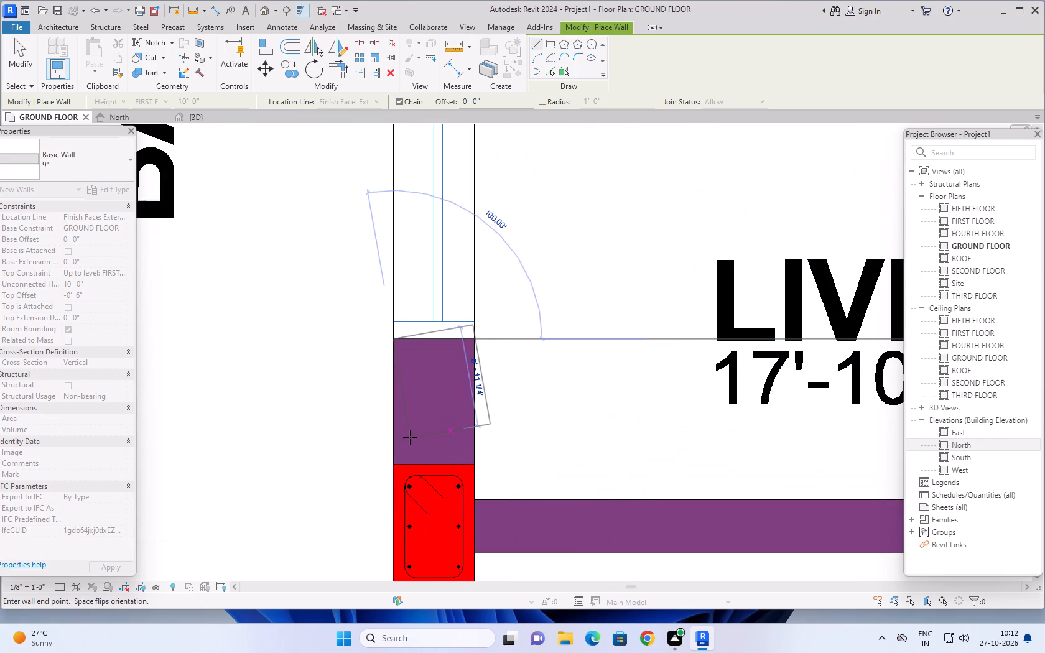
pyautogui.click(396, 465)
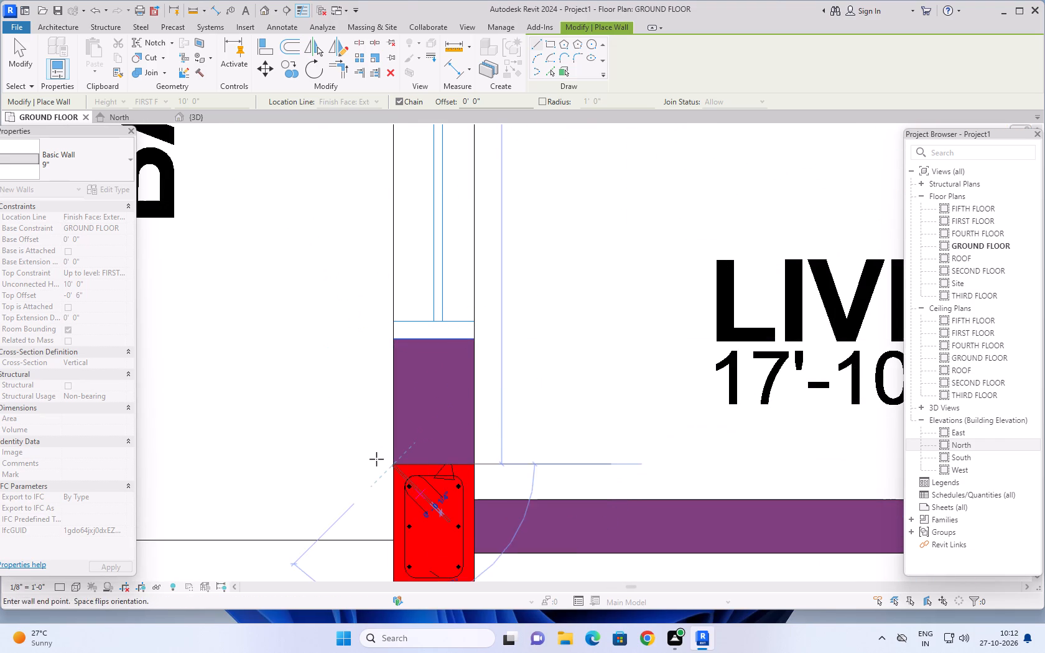
pyautogui.scroll(-10, 342, 434)
pyautogui.moveTo(334, 443); pyautogui.dragTo(327, 360, button='middle')
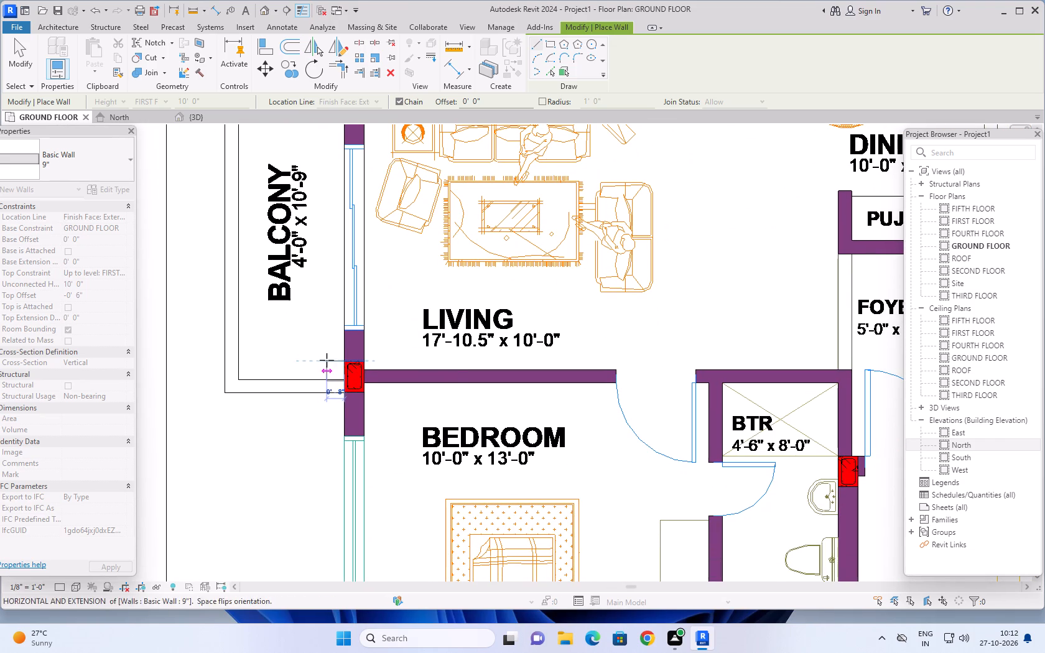
pyautogui.press('Escape')
# Draw a 9" wall along the 10'-0" x 13'-0" bedroom's outer side between the two columns' outer corners, flipped onto the CAD wall.
pyautogui.scroll(-2, 320, 427)
pyautogui.moveTo(320, 438); pyautogui.dragTo(302, 334, button='middle')
pyautogui.scroll(2, 302, 334)
pyautogui.moveTo(303, 331); pyautogui.dragTo(297, 399, button='middle')
pyautogui.scroll(8, 297, 399)
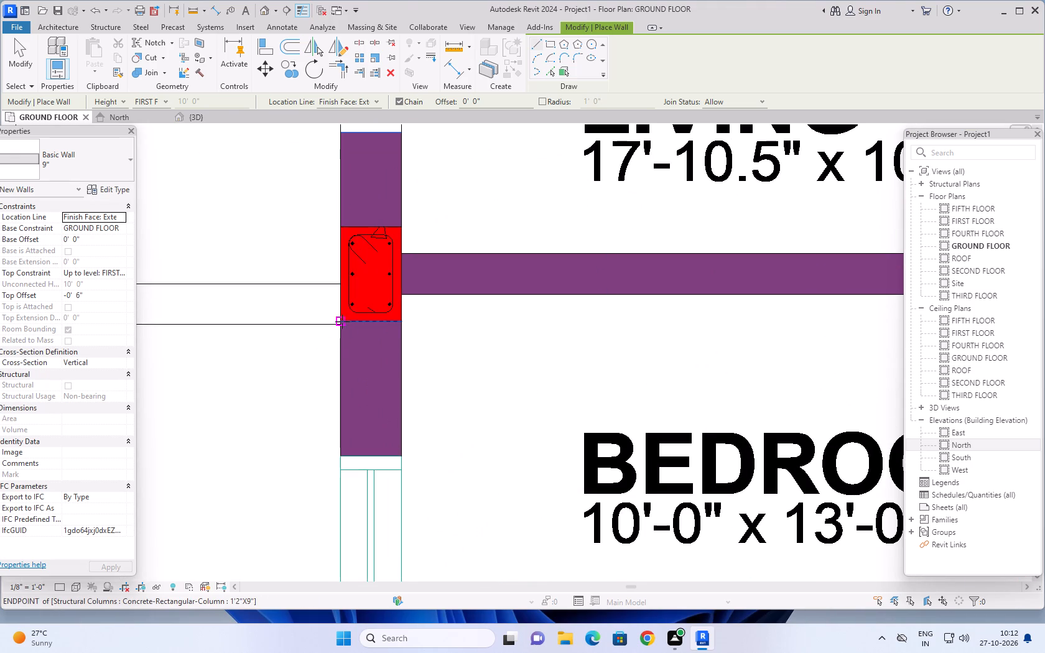
pyautogui.click(342, 322)
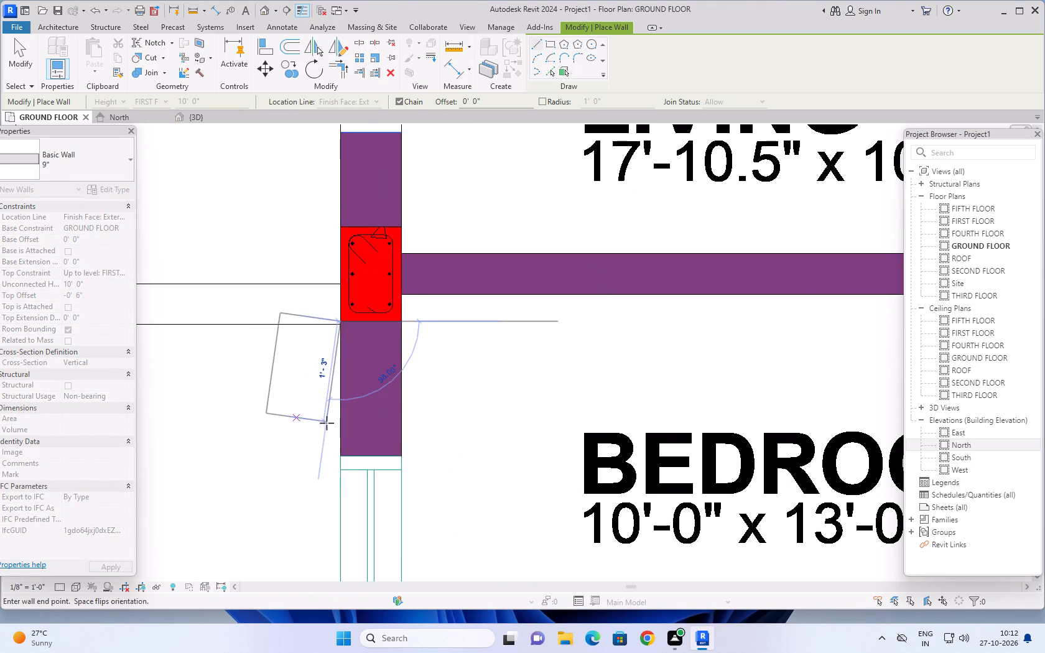
pyautogui.press('space')
pyautogui.scroll(-6, 338, 439)
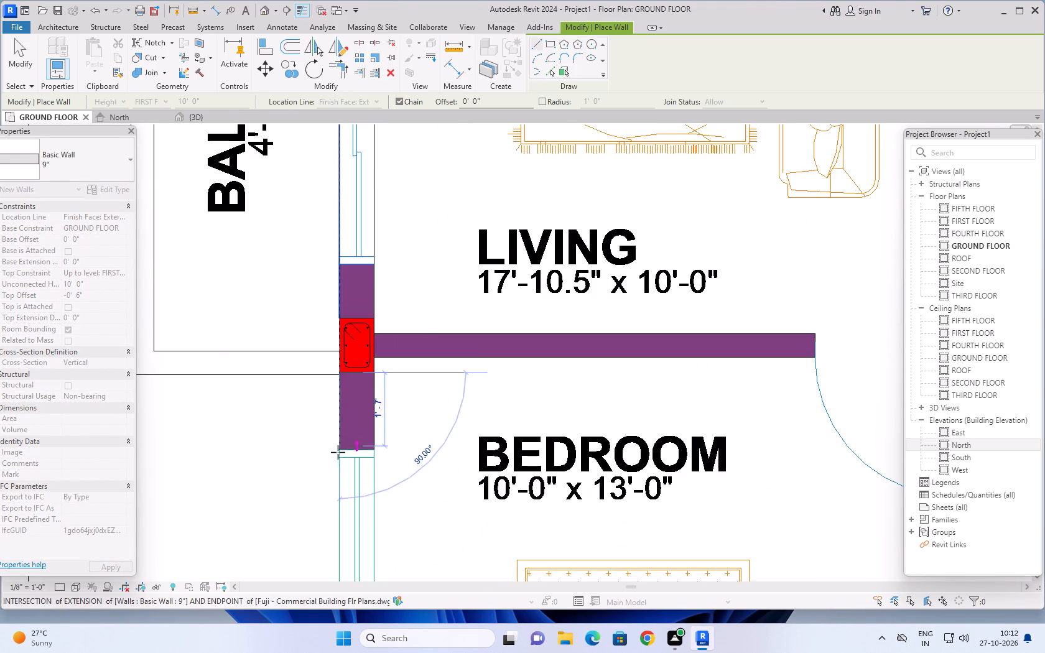
pyautogui.scroll(-4, 338, 452)
pyautogui.moveTo(336, 463); pyautogui.dragTo(337, 267, button='middle')
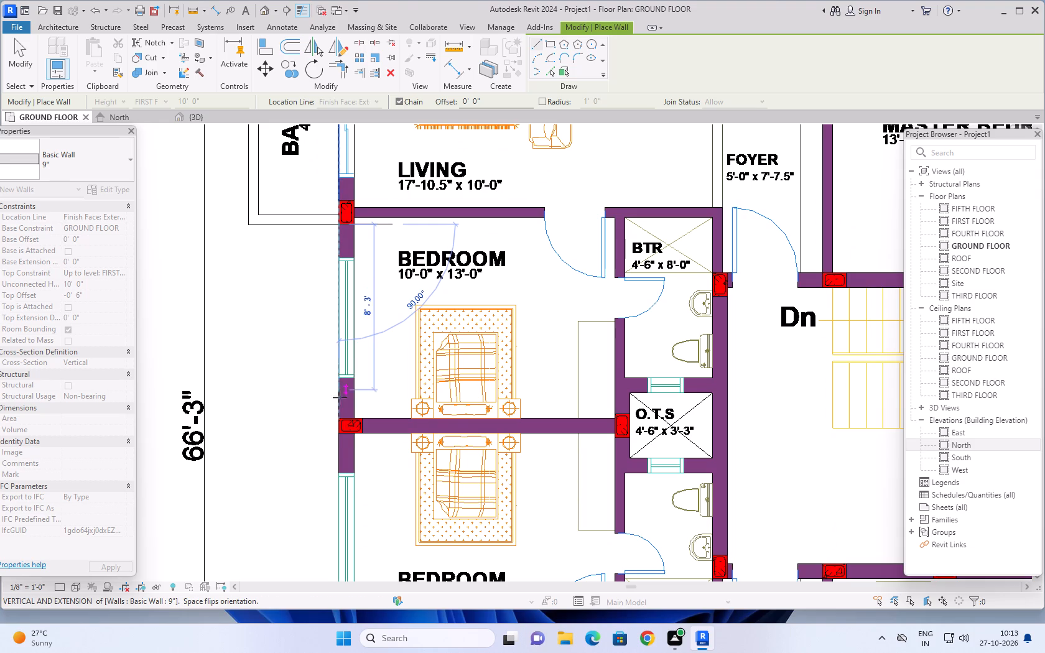
pyautogui.scroll(15, 340, 407)
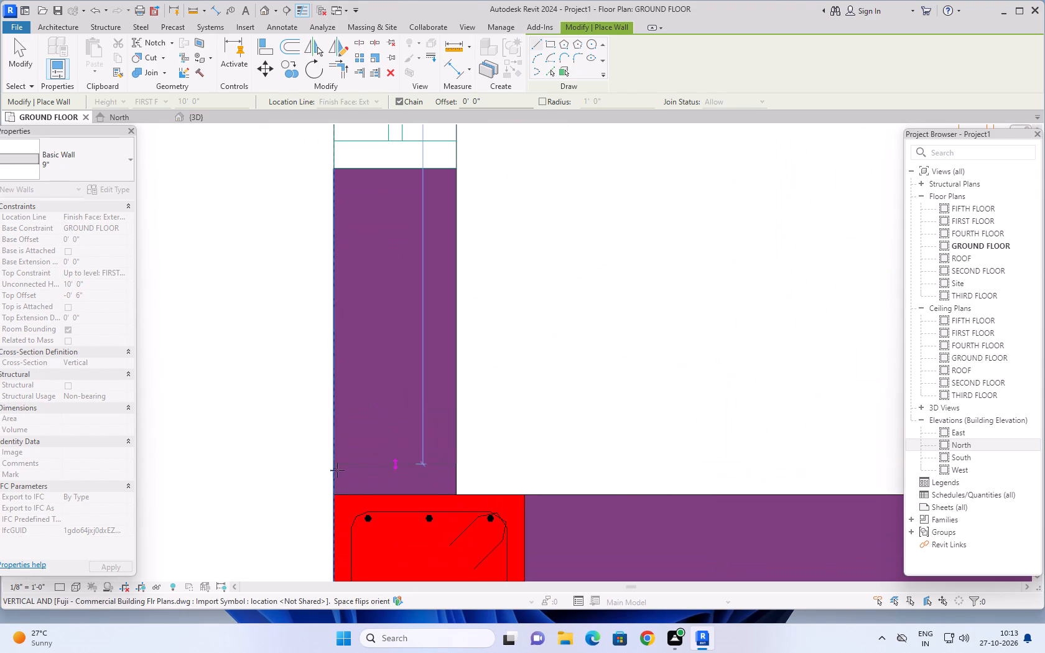
pyautogui.click(337, 496)
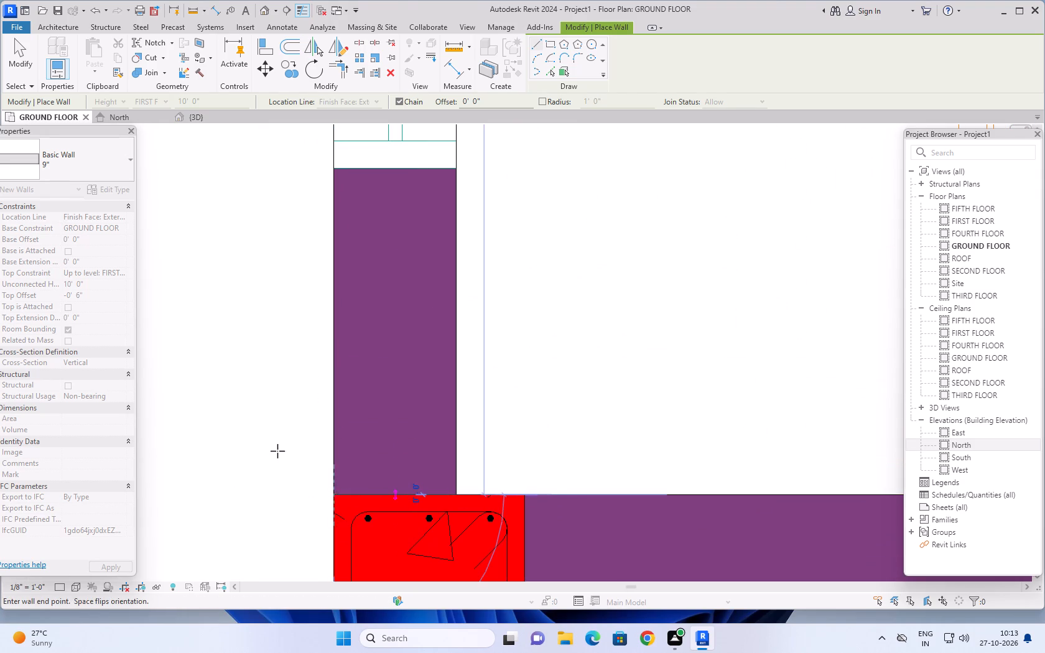
pyautogui.press('Escape')
# Draw a 9" wall along the next 10'-0" x 13'-0" bedroom's outer side between the two columns' outer corners, flipped onto the CAD wall.
pyautogui.scroll(-4, 276, 415)
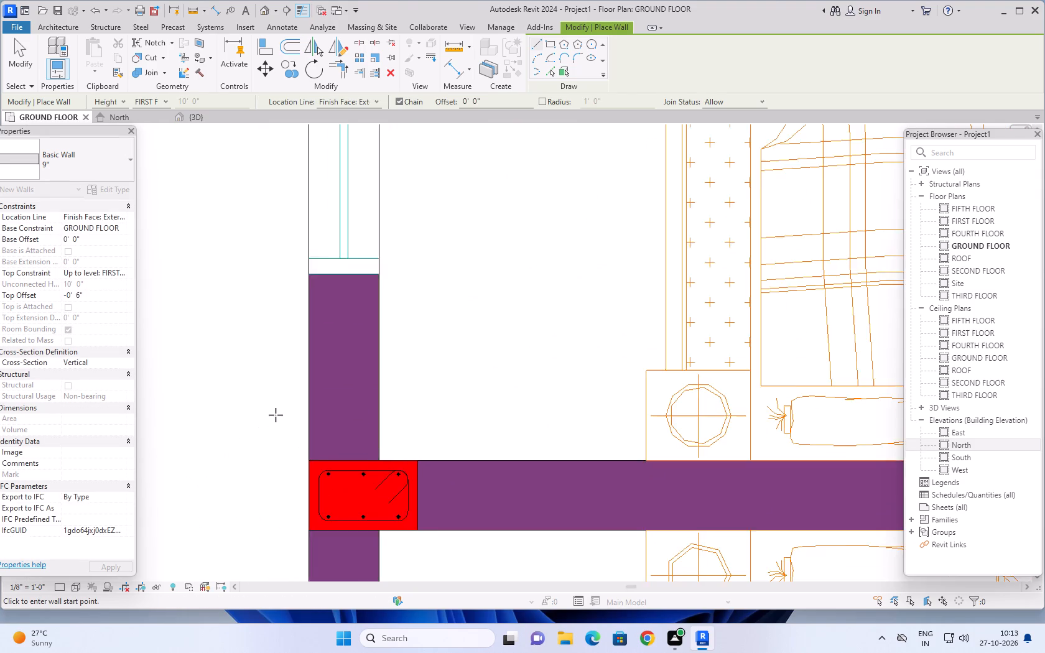
pyautogui.scroll(-6, 276, 415)
pyautogui.moveTo(276, 417); pyautogui.dragTo(274, 297, button='middle')
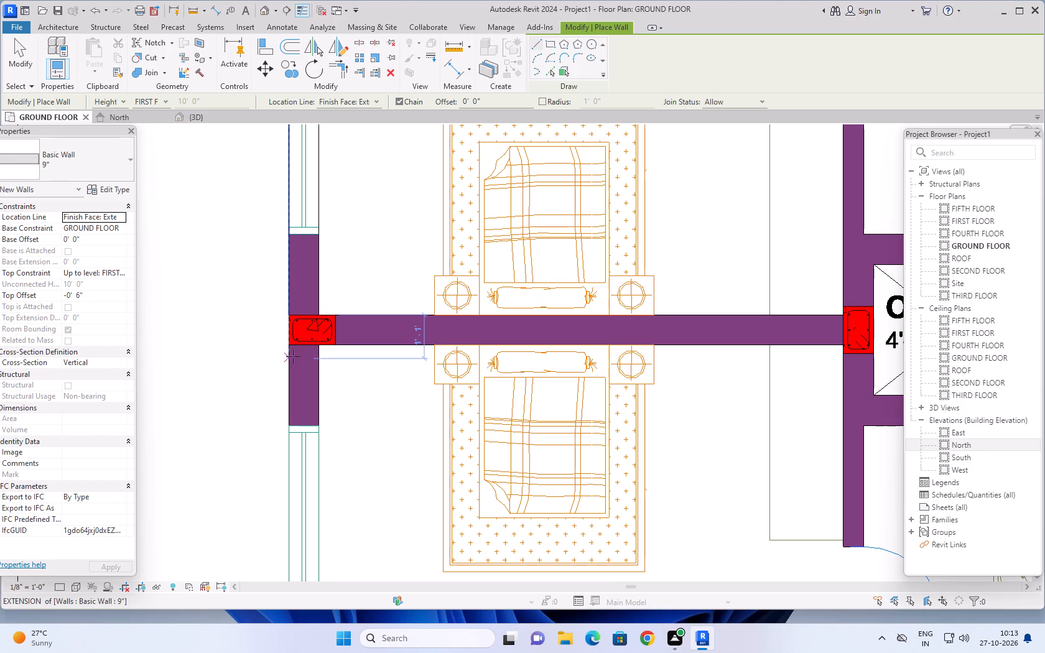
pyautogui.click(291, 346)
pyautogui.press('space')
pyautogui.scroll(-10, 274, 491)
pyautogui.moveTo(276, 509); pyautogui.dragTo(280, 359, button='middle')
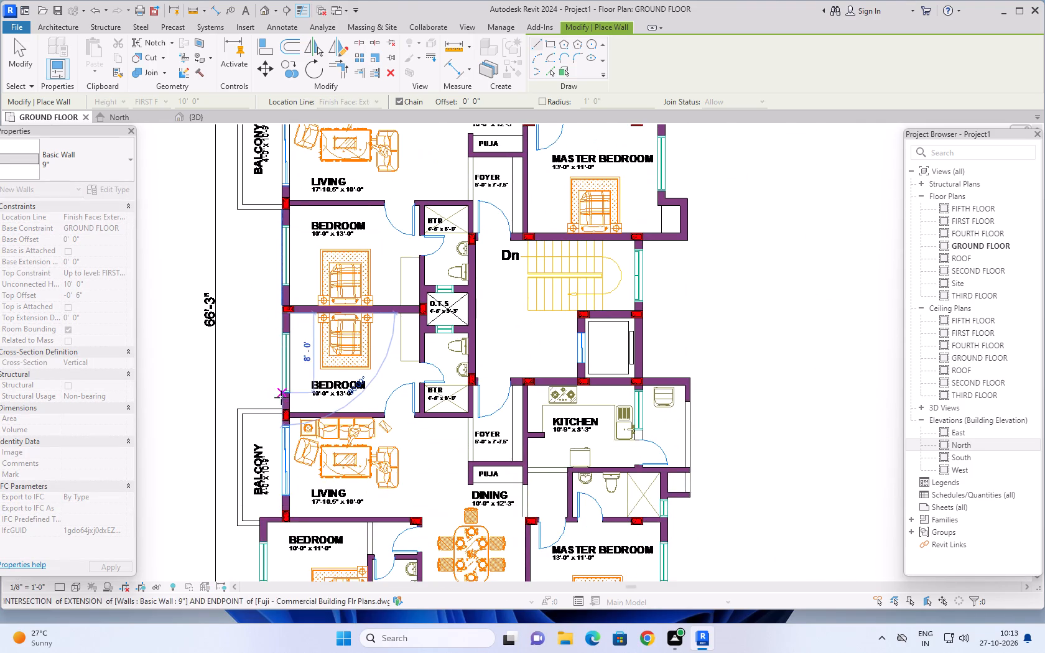
pyautogui.scroll(18, 281, 397)
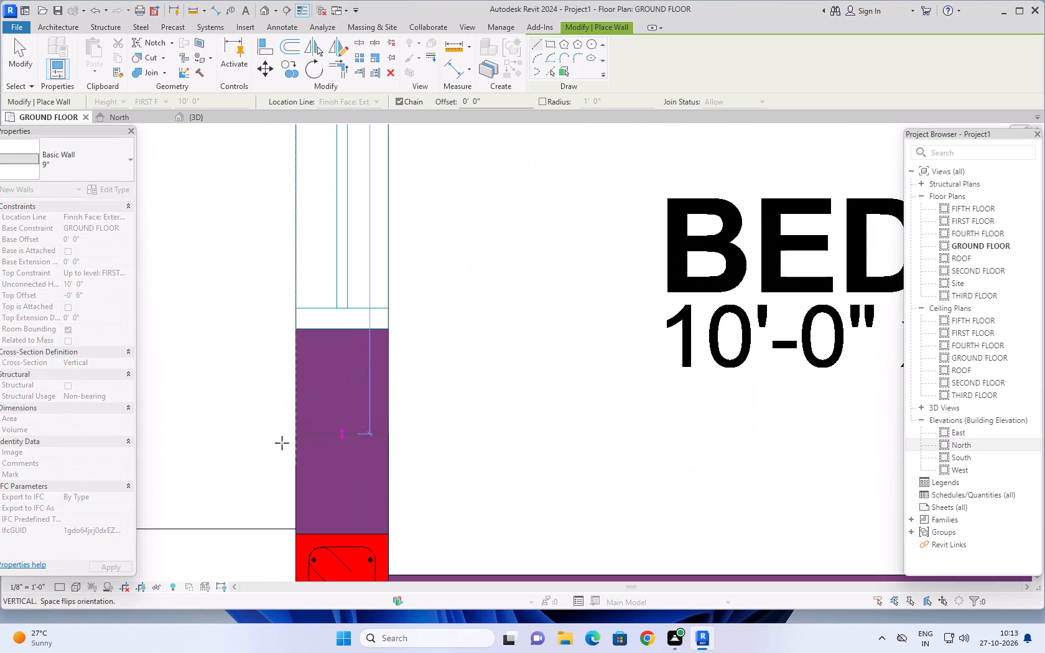
pyautogui.click(297, 534)
pyautogui.scroll(-9, 214, 434)
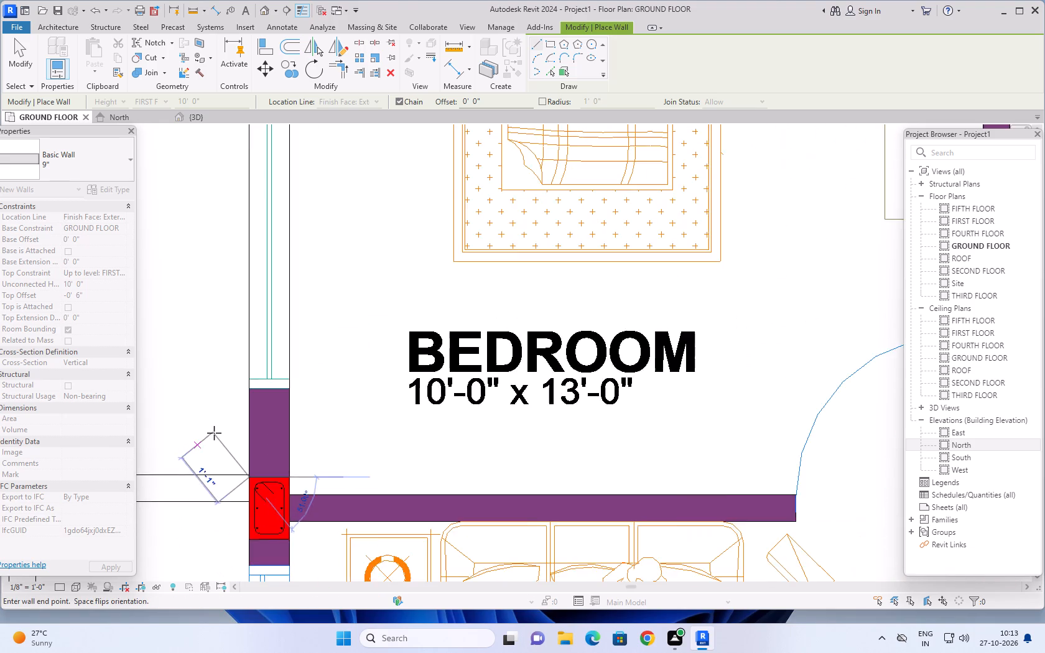
pyautogui.scroll(-4, 214, 433)
pyautogui.moveTo(215, 433); pyautogui.dragTo(213, 295, button='middle')
pyautogui.press('Escape')
# Draw a 9" wall about 7'-6" long from that bedroom's lower column's outer corner to the living room opening's far end, flipped inward.
pyautogui.scroll(5, 211, 366)
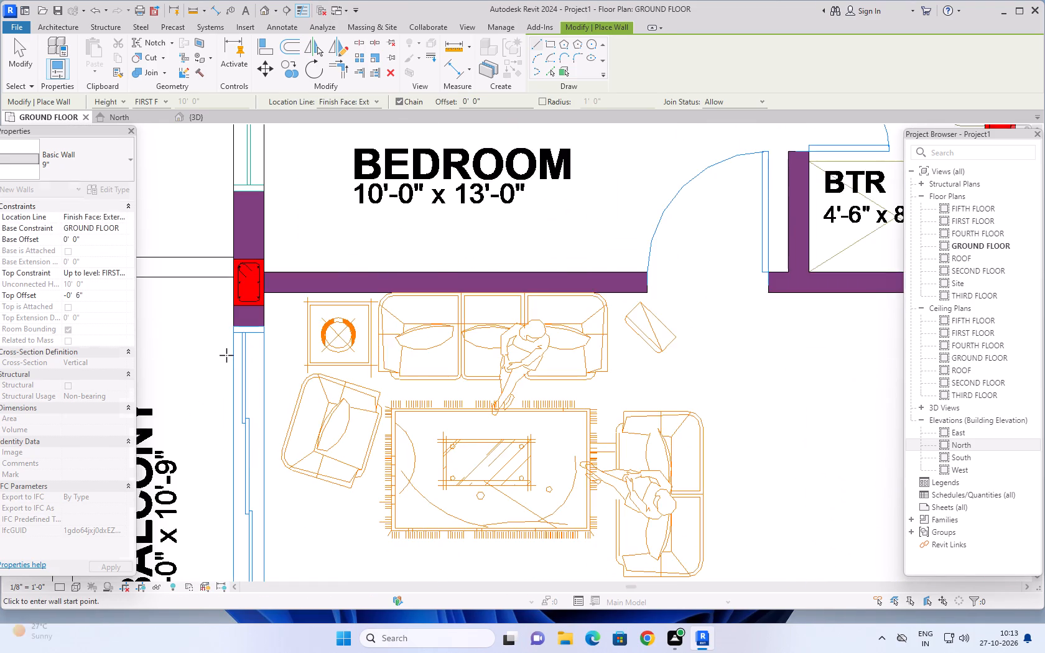
pyautogui.scroll(11, 226, 353)
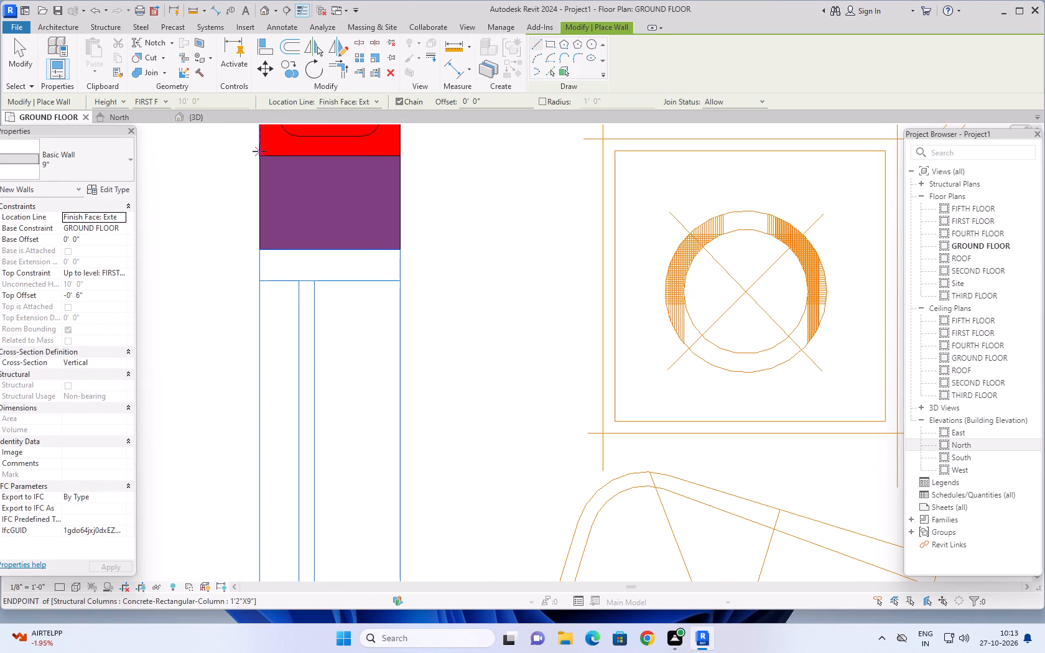
pyautogui.click(260, 158)
pyautogui.scroll(-11, 229, 419)
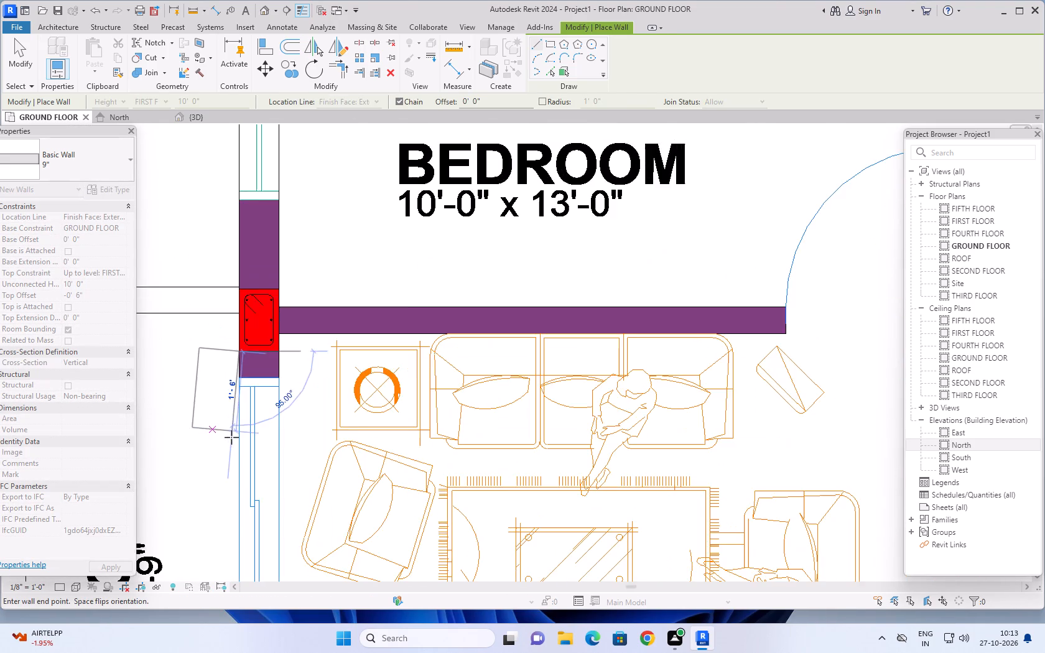
pyautogui.scroll(-2, 231, 437)
pyautogui.moveTo(232, 453); pyautogui.dragTo(244, 279, button='middle')
pyautogui.press('space')
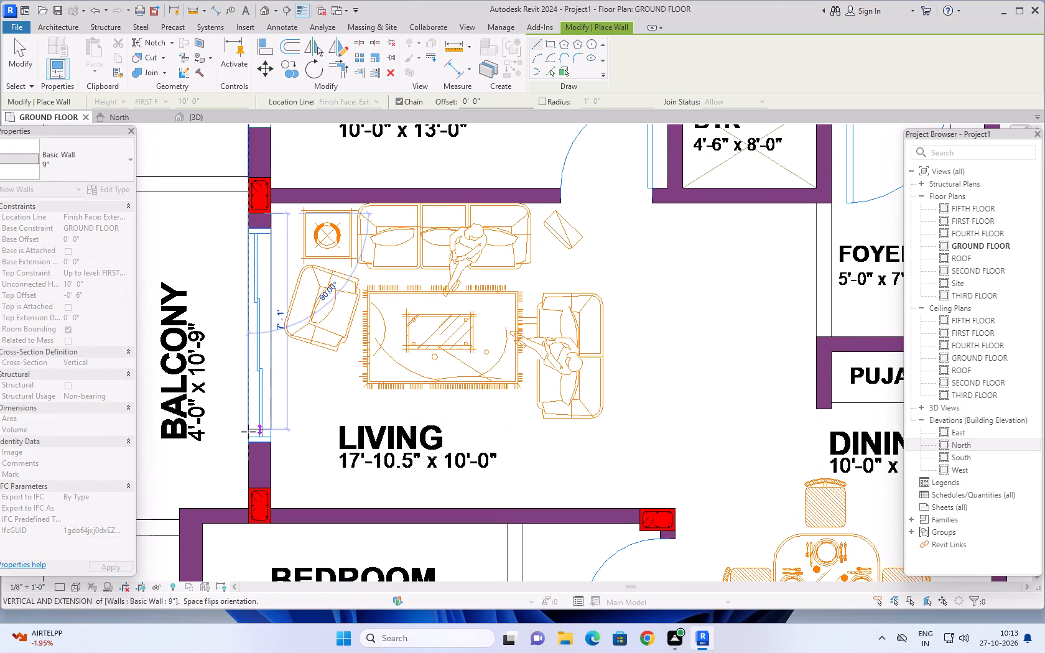
pyautogui.scroll(7, 248, 436)
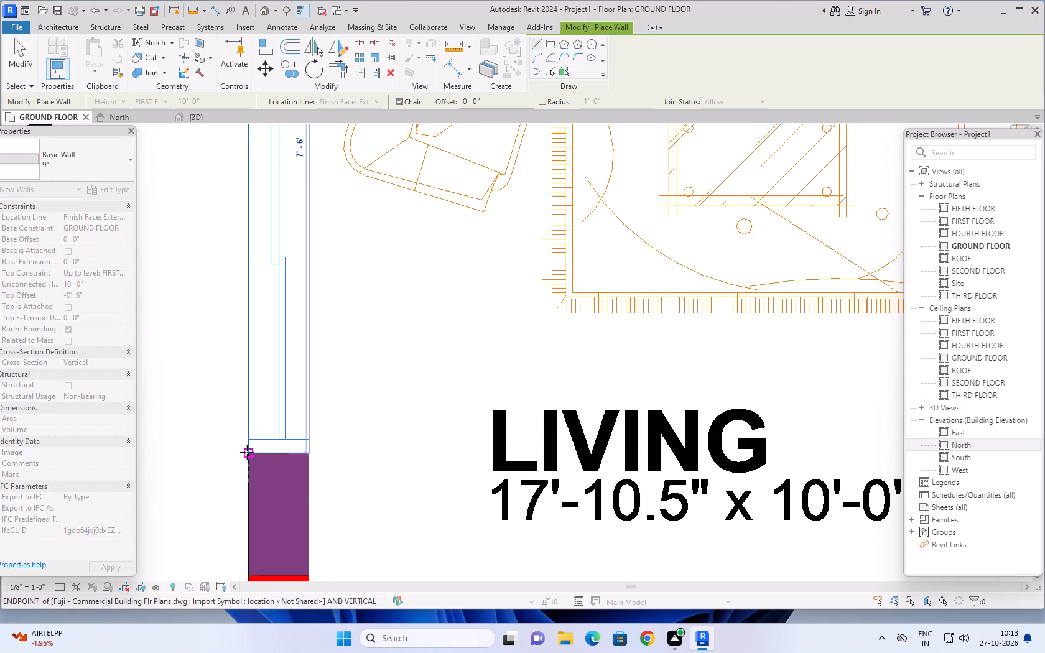
pyautogui.click(248, 453)
# Continue the 9" wall from the living room opening's end to the upper outer corner of the column below and end the chain.
pyautogui.scroll(-10, 185, 415)
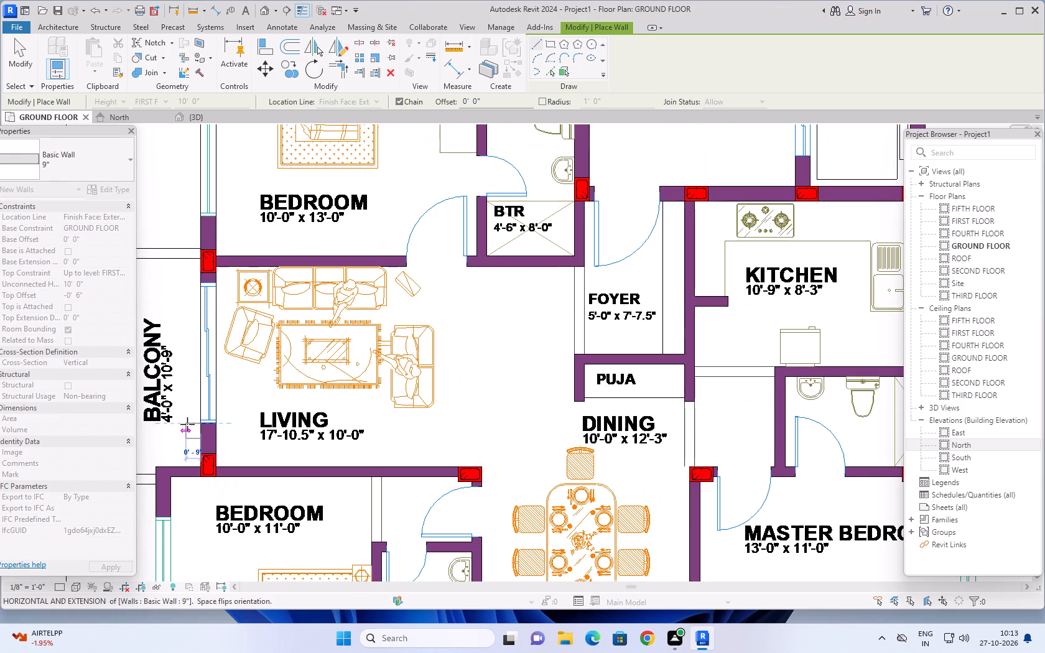
pyautogui.scroll(6, 195, 442)
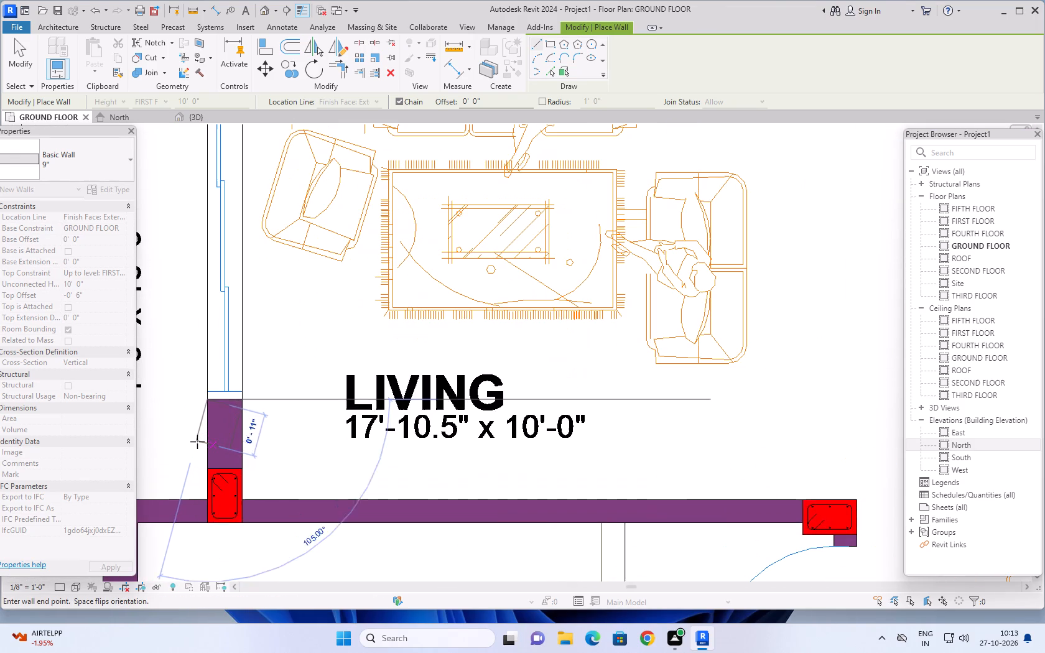
pyautogui.scroll(3, 205, 437)
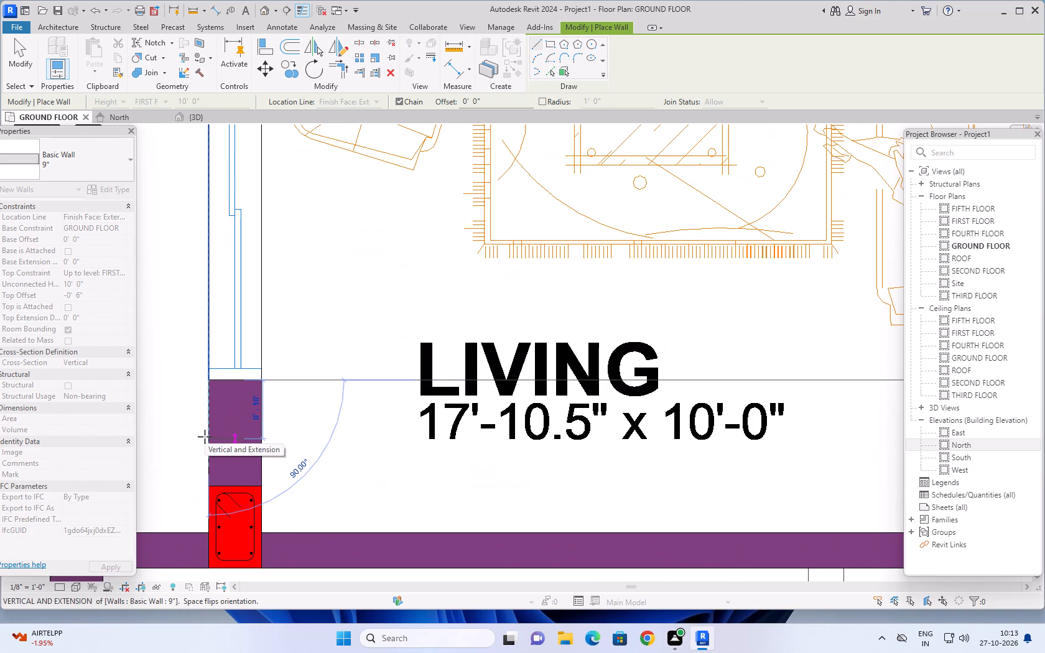
pyautogui.scroll(4, 205, 437)
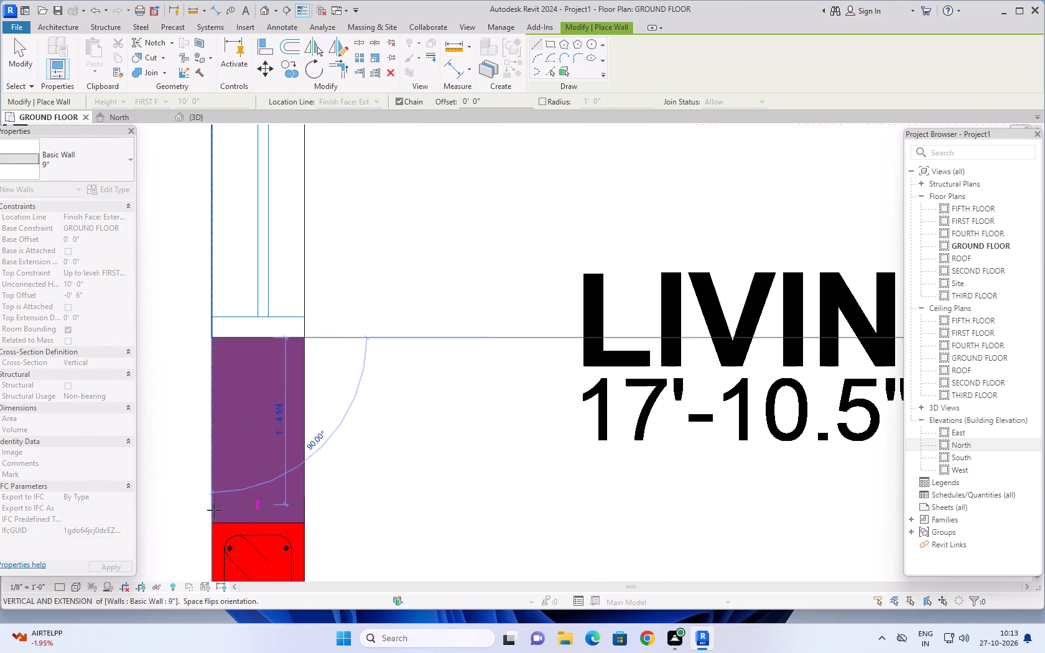
pyautogui.click(213, 521)
pyautogui.scroll(-3, 195, 452)
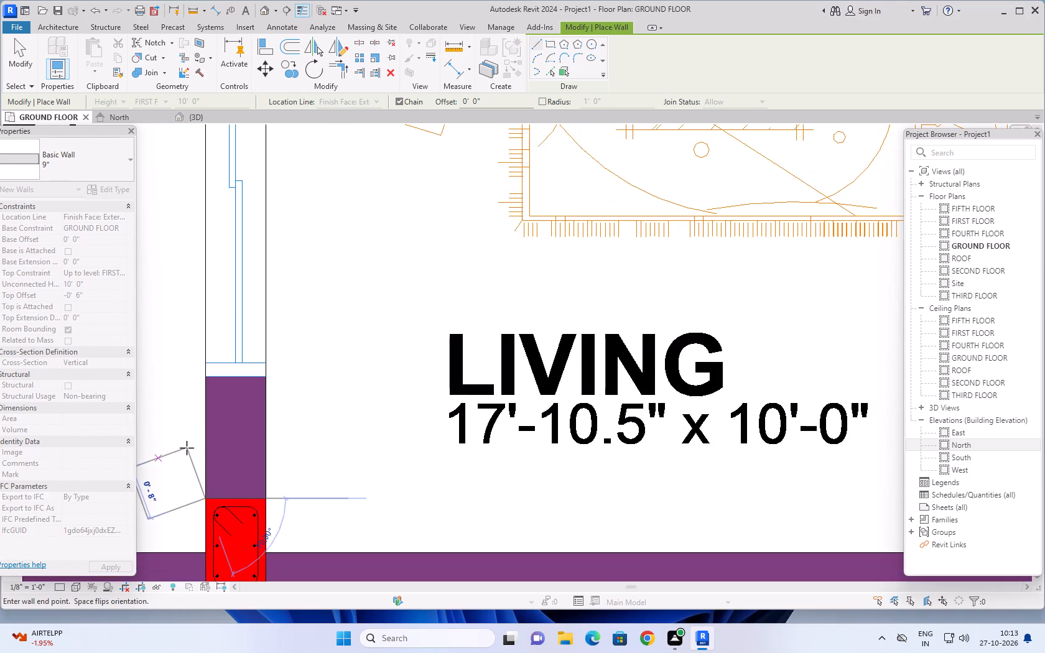
pyautogui.scroll(-7, 187, 448)
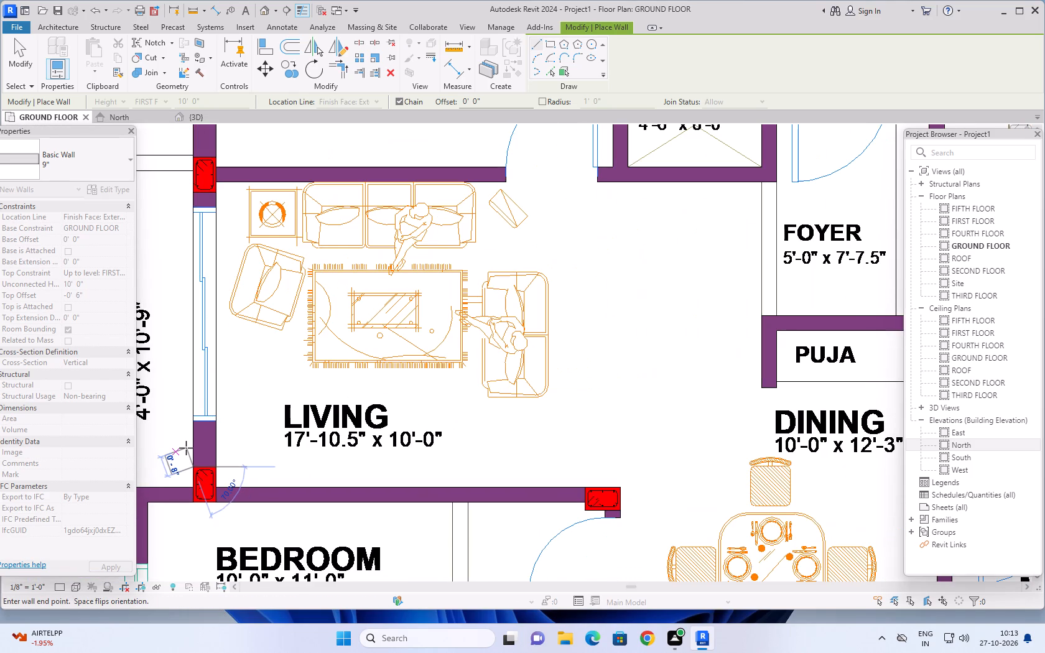
pyautogui.press('Escape')
# Draw a 9" wall from the 10'-0" x 11'-0" bedroom's upper outer corner past its window to the lower face of the projecting wall, flipped inward.
pyautogui.scroll(-6, 186, 448)
pyautogui.moveTo(184, 448); pyautogui.dragTo(203, 425, button='middle')
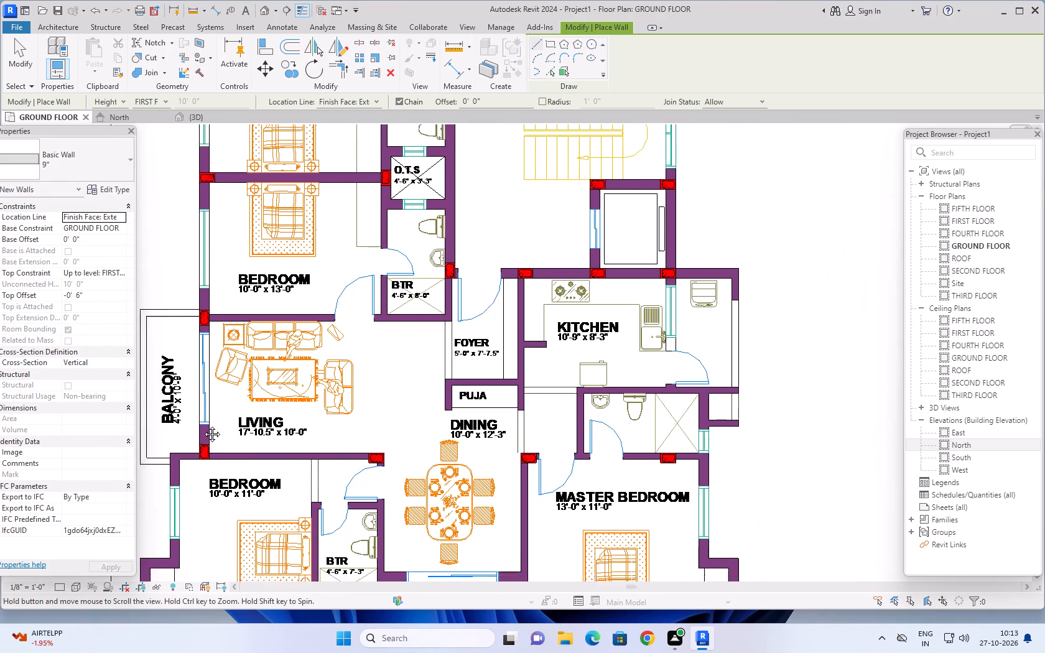
pyautogui.moveTo(203, 425); pyautogui.dragTo(247, 307, button='middle')
pyautogui.scroll(9, 190, 328)
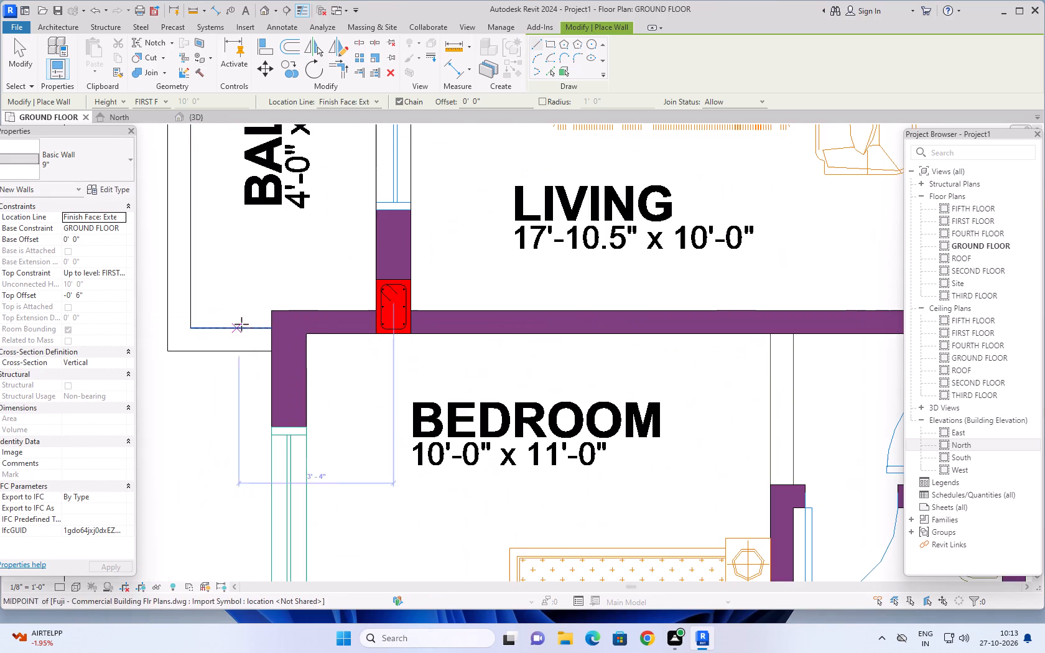
pyautogui.click(272, 315)
pyautogui.press('space')
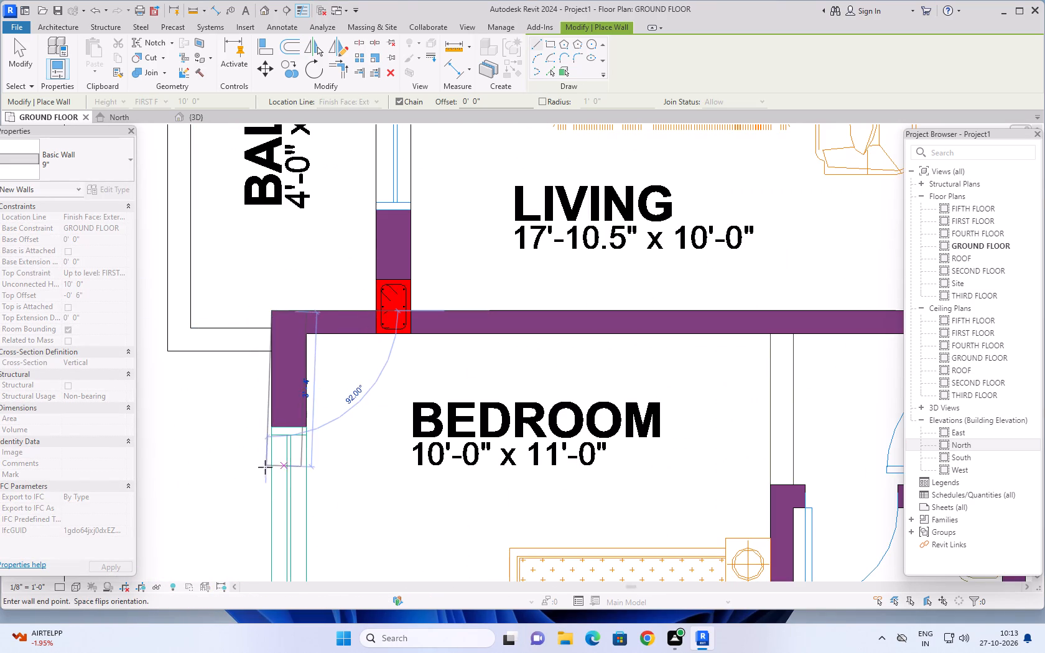
pyautogui.scroll(-4, 270, 487)
pyautogui.moveTo(270, 489); pyautogui.dragTo(277, 313, button='middle')
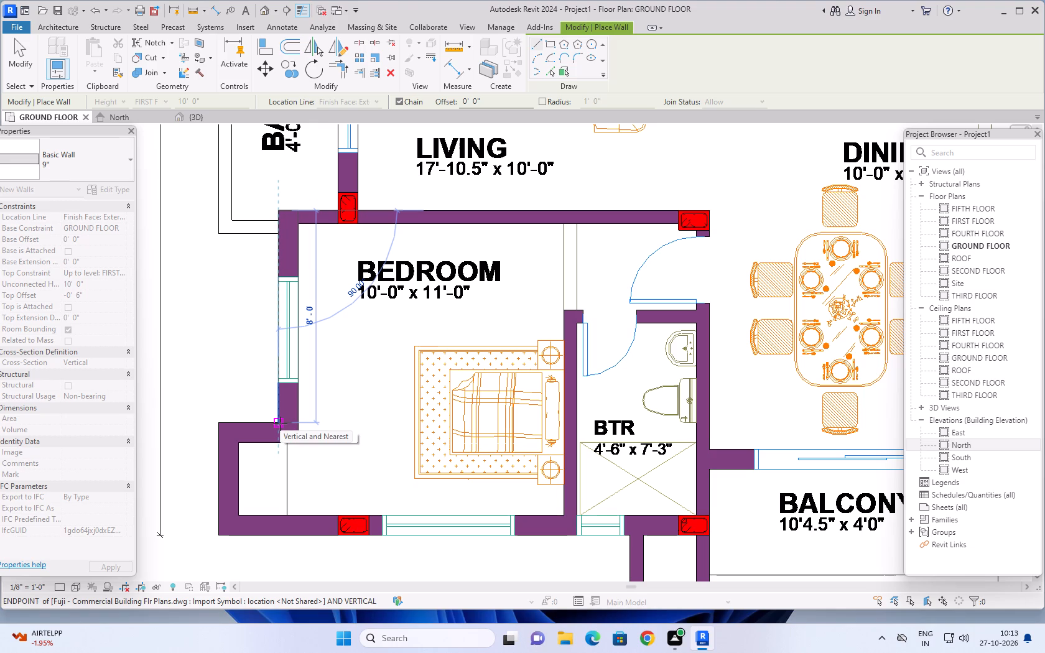
pyautogui.scroll(5, 280, 424)
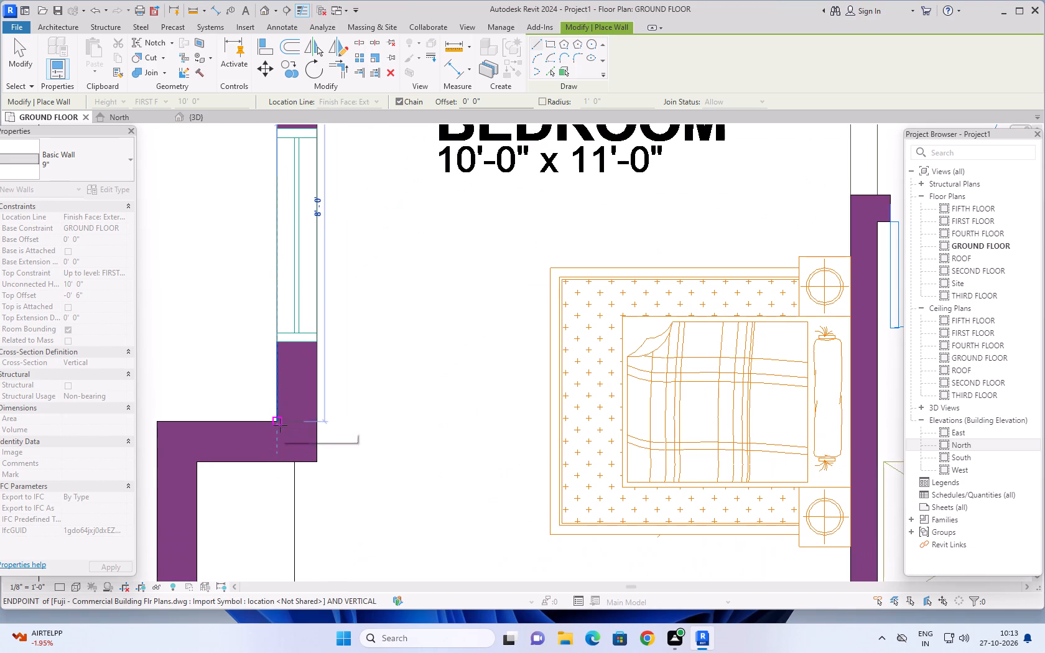
pyautogui.click(277, 463)
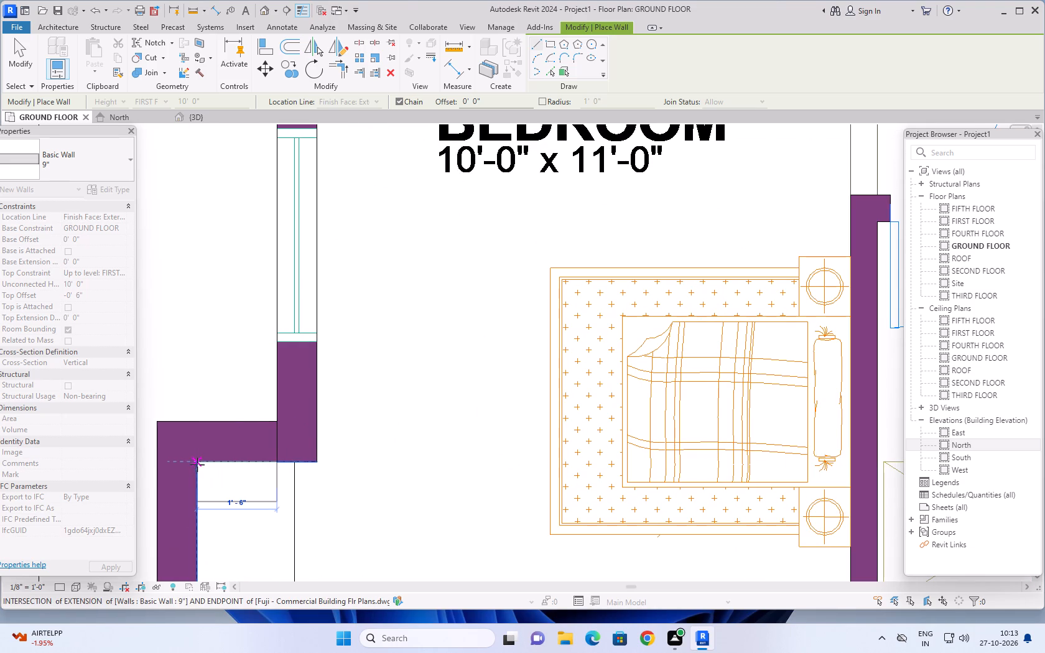
# Continue the 9" wall around the bedroom's projection, about 2'-3" outward and about 3'-6" down to the outer corner, flipped onto the CAD walls.
pyautogui.press('space')
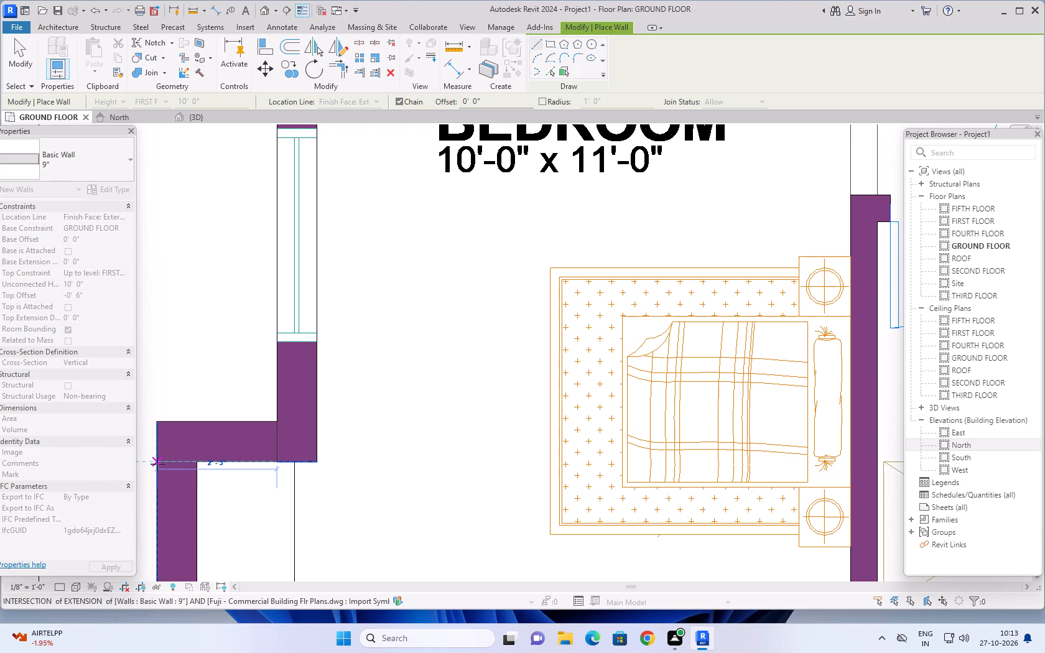
pyautogui.click(157, 464)
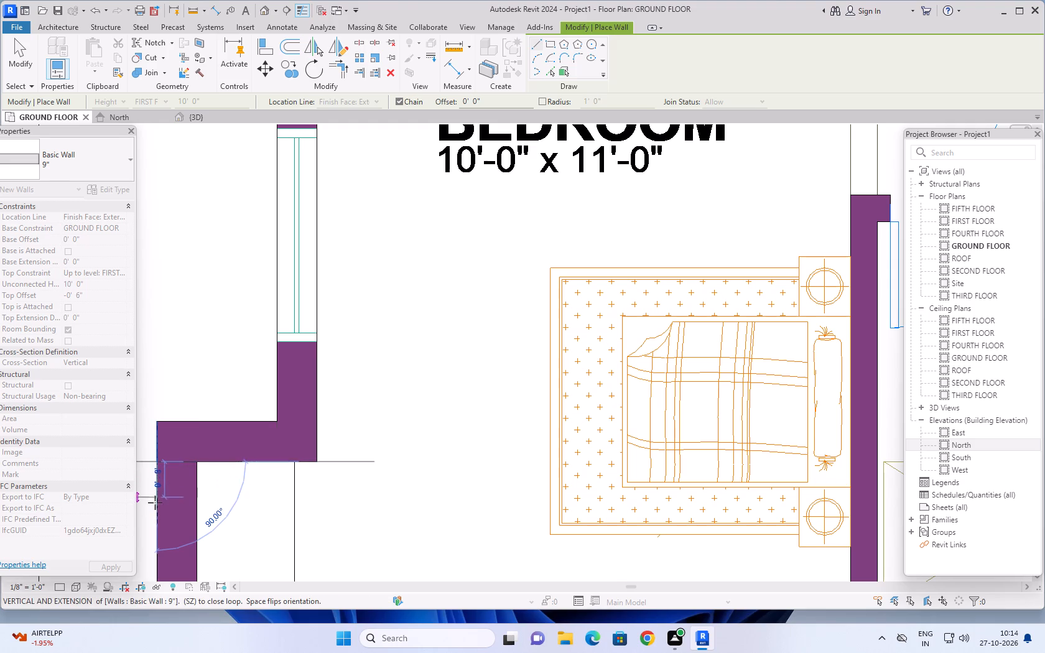
pyautogui.scroll(-8, 155, 509)
pyautogui.moveTo(155, 511); pyautogui.dragTo(243, 389, button='middle')
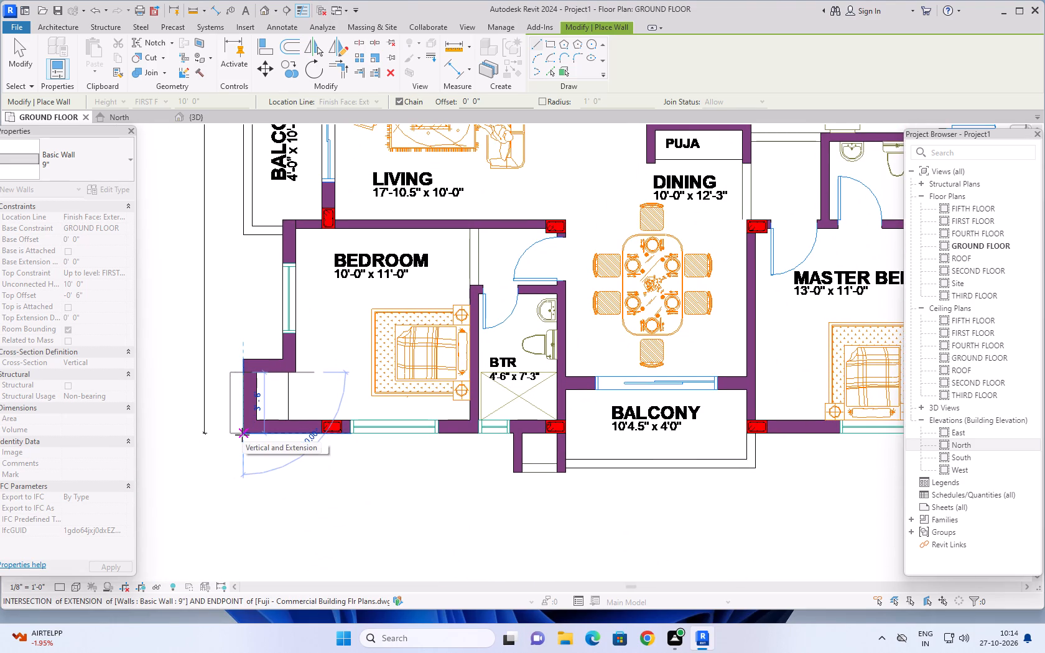
pyautogui.scroll(6, 242, 435)
pyautogui.press('space')
pyautogui.scroll(5, 246, 428)
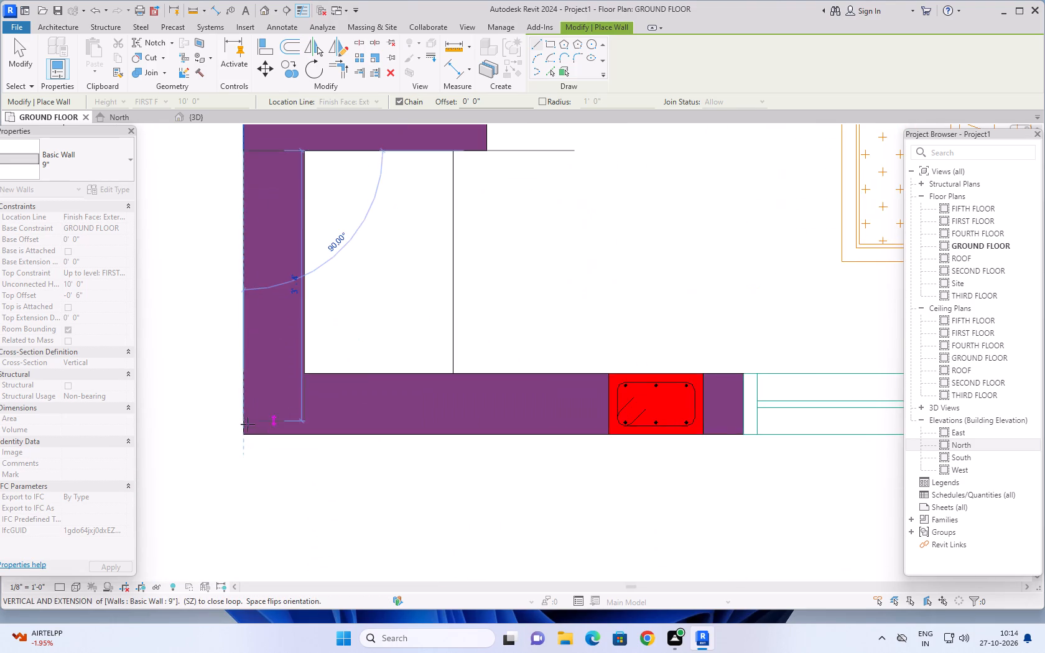
pyautogui.scroll(1, 247, 387)
pyautogui.click(243, 445)
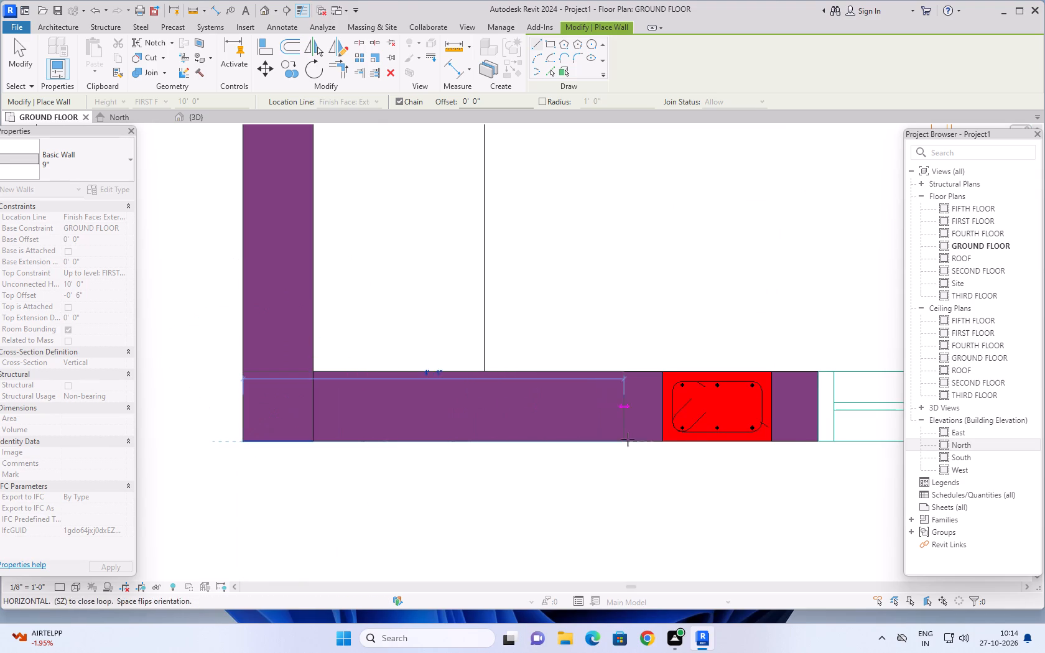
# Continue the 9" wall along the bedroom's lower side from the outer corner to the first column's near outer corner and end the chain.
pyautogui.scroll(7, 660, 438)
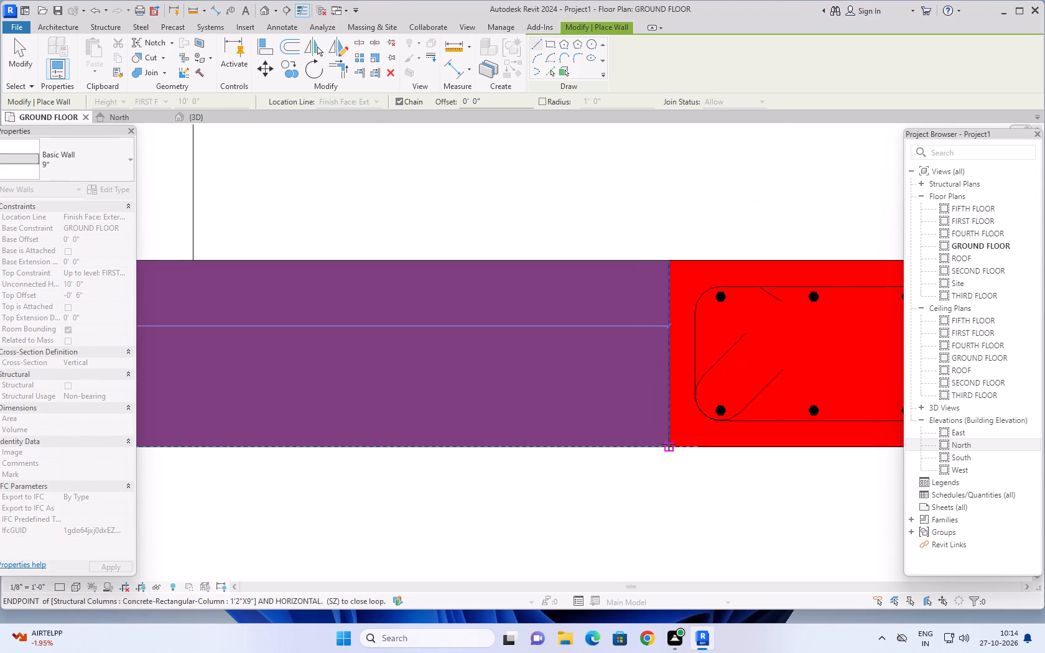
pyautogui.click(670, 446)
pyautogui.scroll(-8, 615, 469)
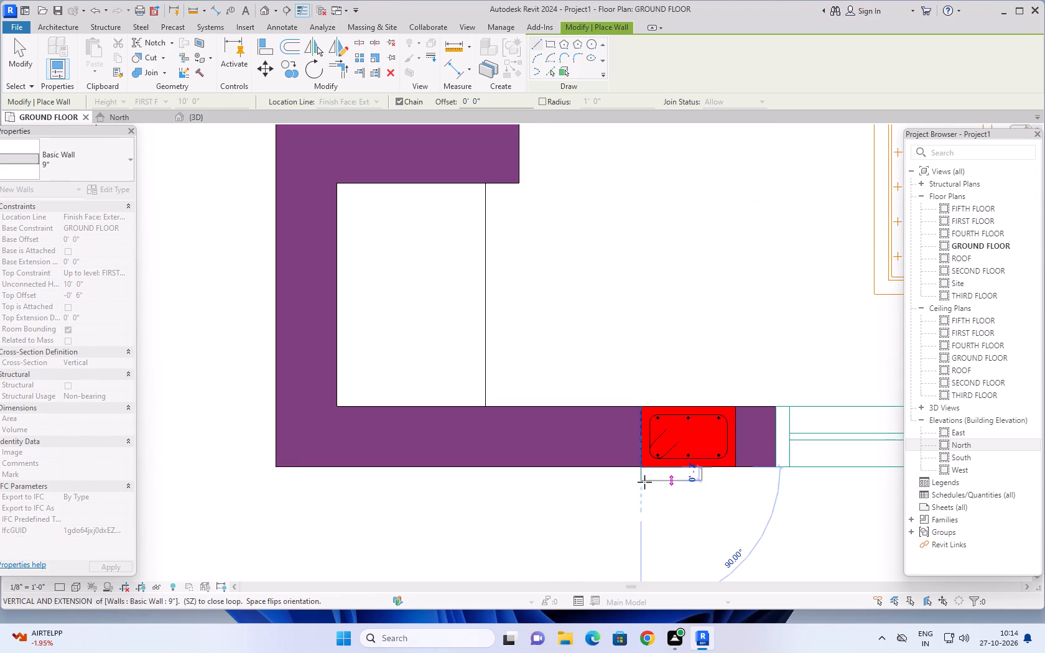
pyautogui.scroll(-3, 648, 488)
pyautogui.moveTo(649, 489); pyautogui.dragTo(302, 448, button='middle')
pyautogui.press('Escape')
# Draw an 11'-8" long 9" wall along the lower side of the bedroom and BTR between the two columns' outer corners, flipped inward.
pyautogui.scroll(-8, 459, 478)
pyautogui.moveTo(487, 484); pyautogui.dragTo(271, 496, button='middle')
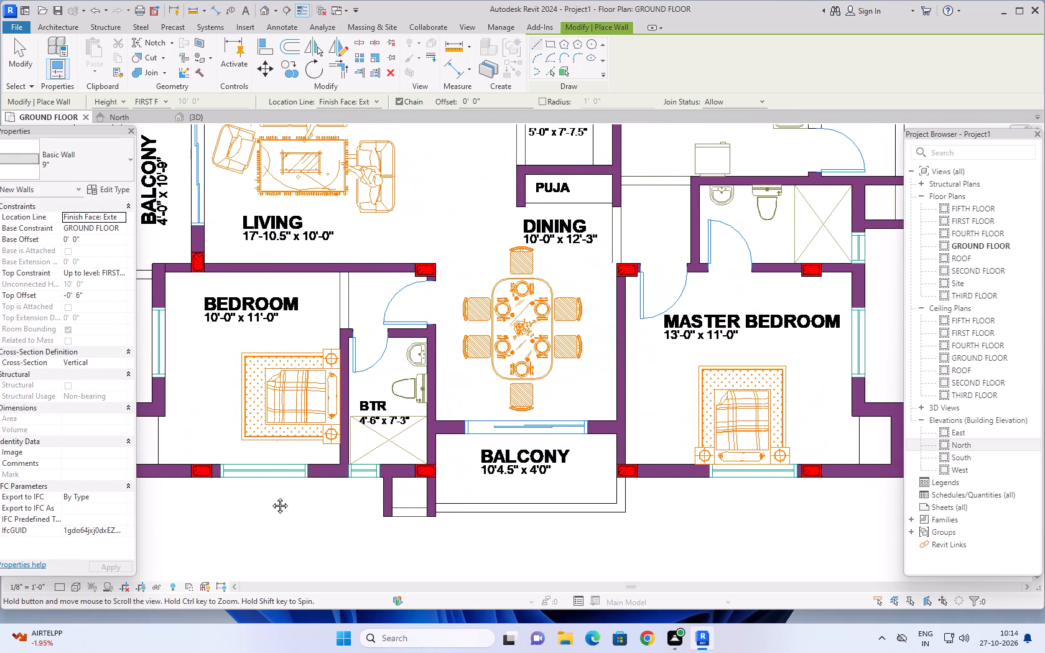
pyautogui.moveTo(271, 496); pyautogui.dragTo(276, 492, button='middle')
pyautogui.scroll(4, 265, 483)
pyautogui.moveTo(246, 481); pyautogui.dragTo(294, 479, button='middle')
pyautogui.scroll(4, 263, 470)
pyautogui.click(206, 459)
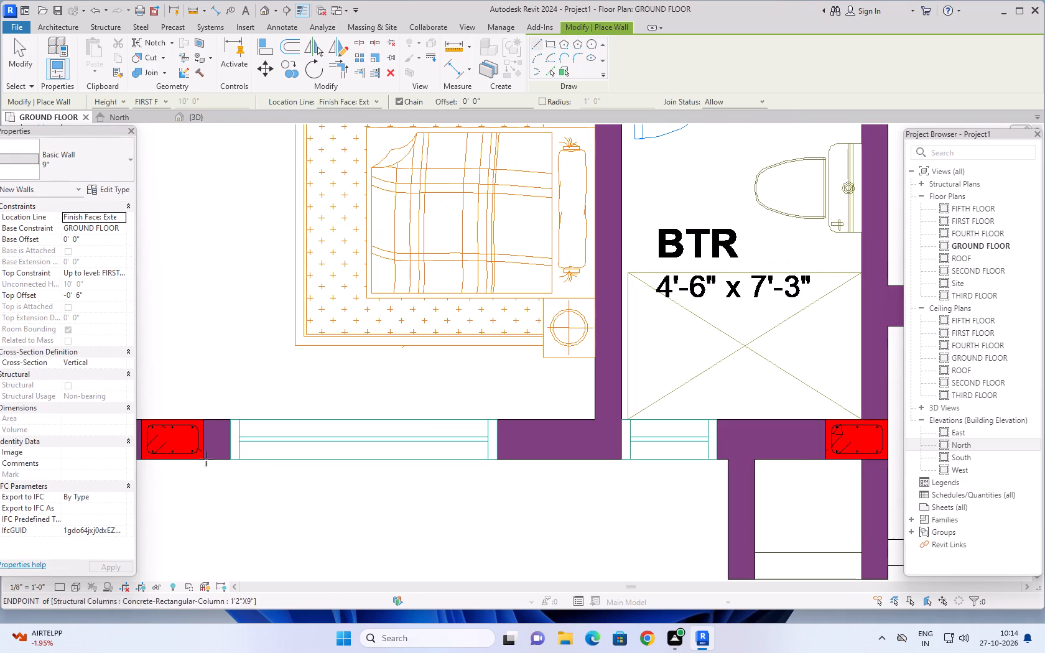
pyautogui.press('space')
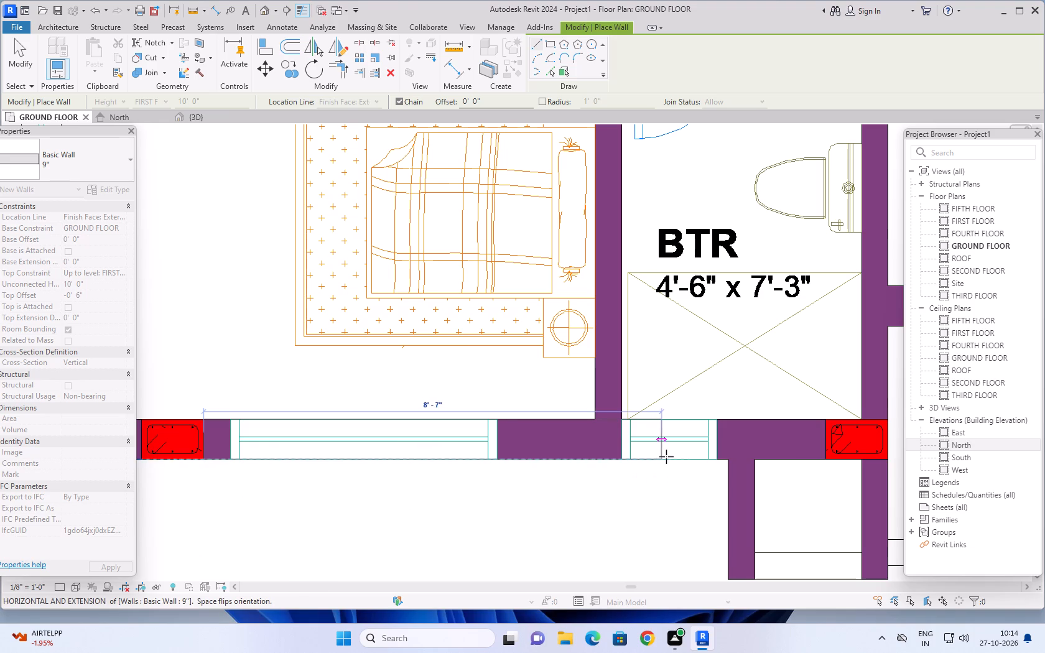
pyautogui.click(827, 460)
pyautogui.scroll(-7, 809, 504)
pyautogui.moveTo(810, 510); pyautogui.dragTo(406, 480, button='middle')
pyautogui.scroll(-1, 792, 506)
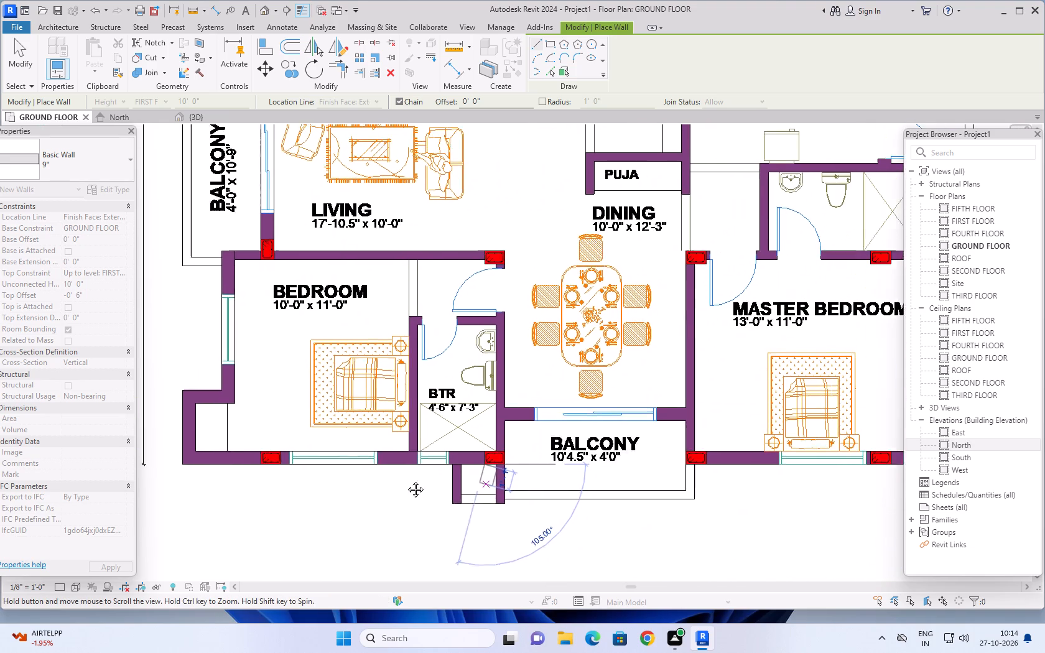
pyautogui.moveTo(406, 480); pyautogui.dragTo(332, 480, button='middle')
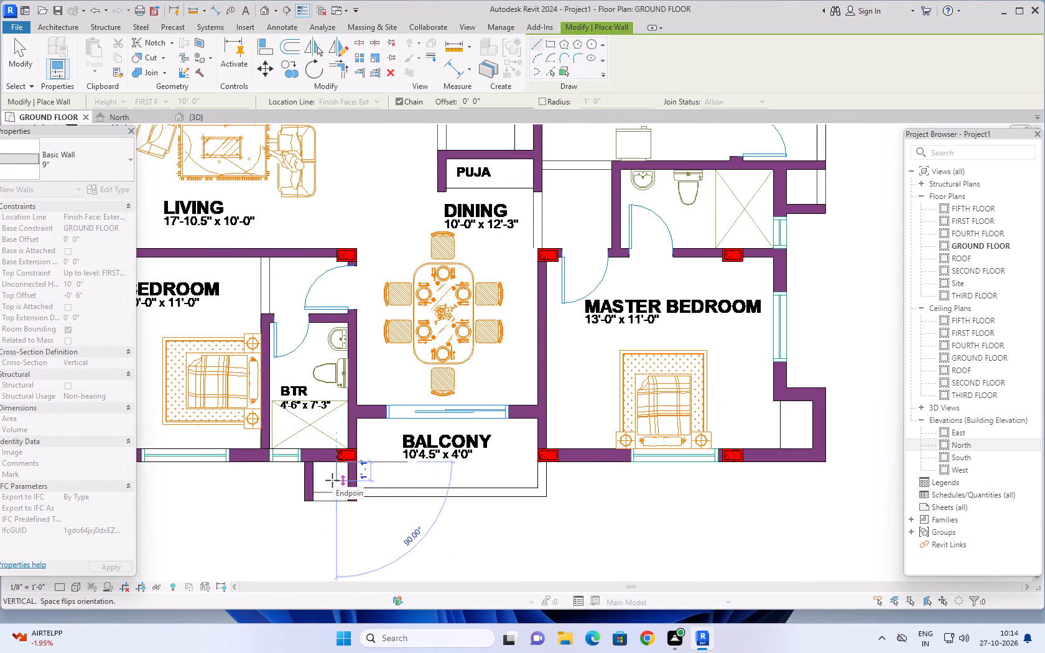
pyautogui.press('Escape')
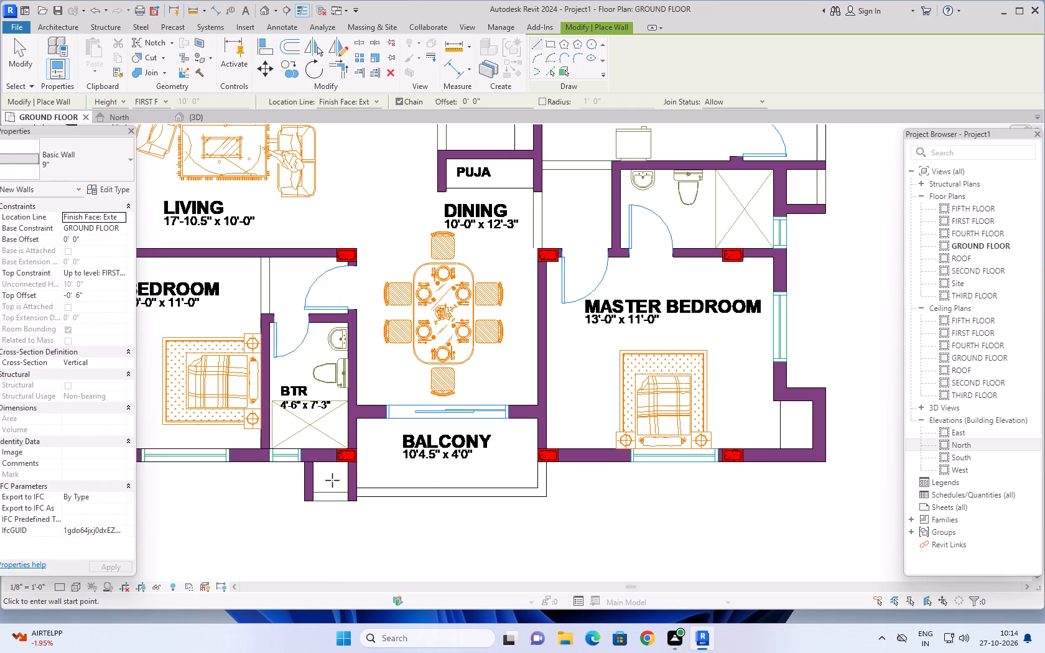
# Draw a 10'-4 1/2" long 9" wall between the dining area and lower balcony, from the BTR wall to the master bedroom wall, flipped toward the dining side.
pyautogui.scroll(5, 366, 397)
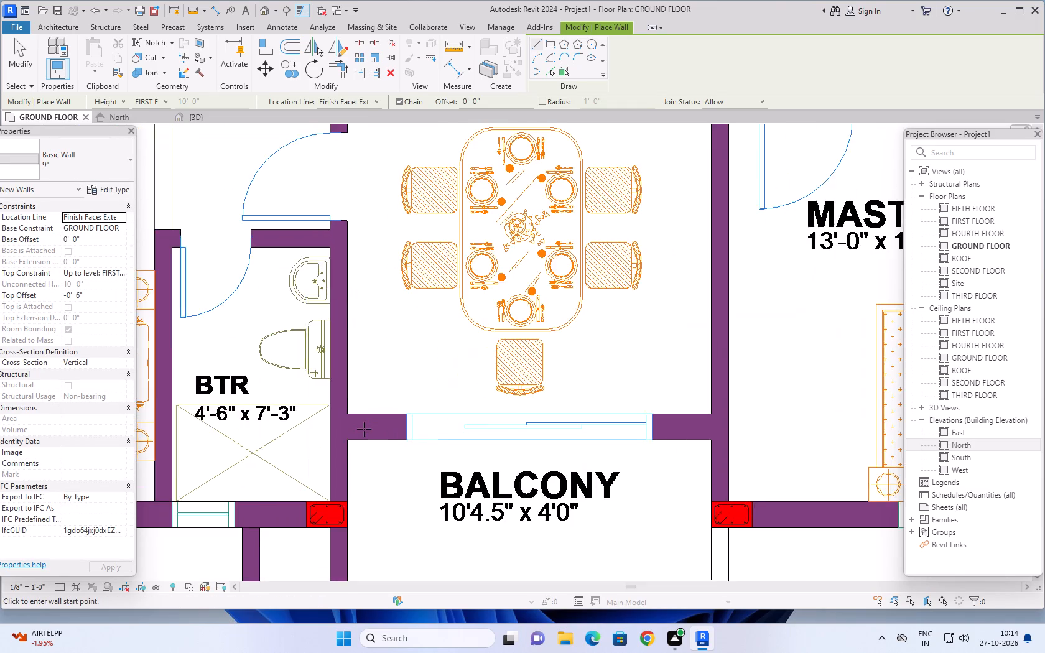
pyautogui.scroll(5, 364, 429)
pyautogui.click(333, 452)
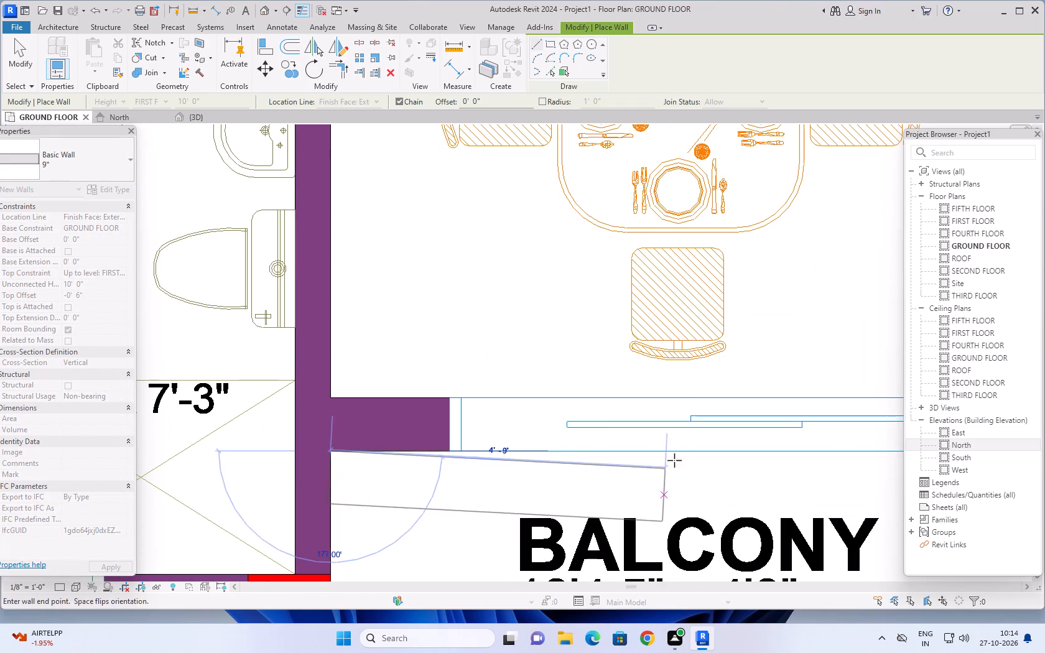
pyautogui.press('space')
pyautogui.scroll(-6, 696, 457)
pyautogui.moveTo(754, 466); pyautogui.dragTo(478, 439, button='middle')
pyautogui.scroll(7, 556, 432)
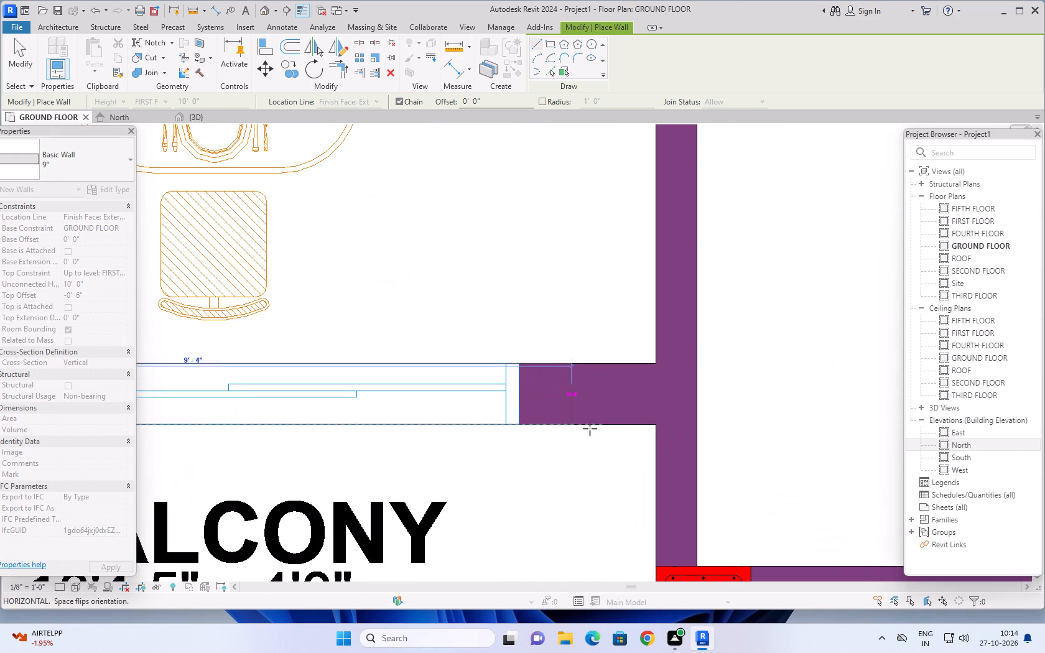
pyautogui.click(656, 425)
pyautogui.scroll(-8, 586, 467)
pyautogui.moveTo(578, 489); pyautogui.dragTo(449, 400, button='middle')
pyautogui.press('Escape')
# Draw a 9" wall along the lower master bedroom's window side, between the facing inner corners of its two columns, and end the chain.
pyautogui.scroll(-6, 499, 452)
pyautogui.moveTo(563, 475); pyautogui.dragTo(539, 480, button='middle')
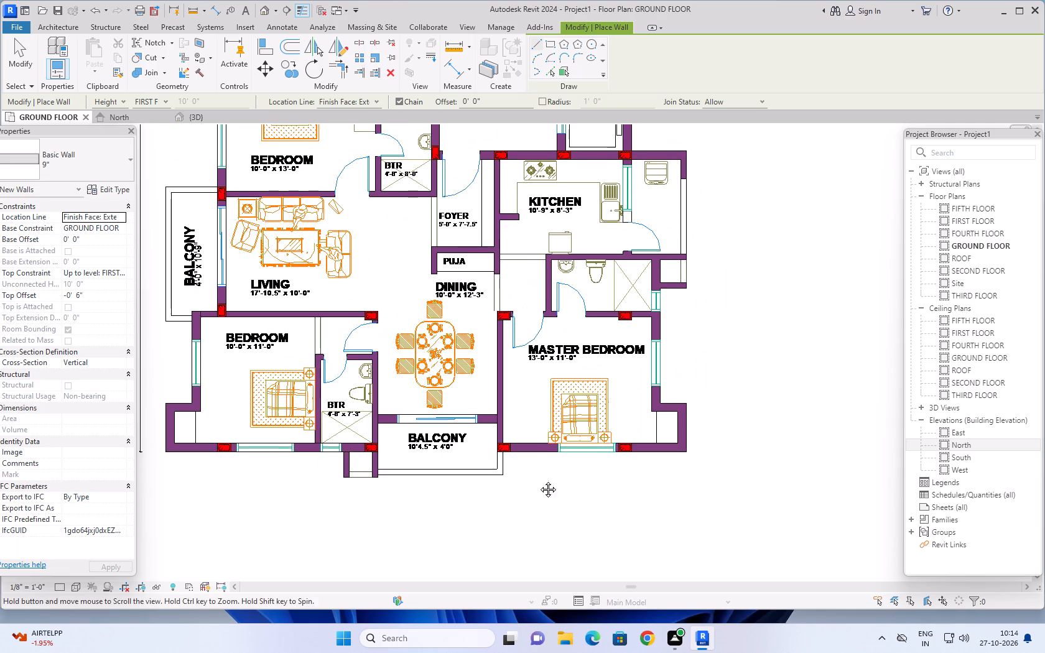
pyautogui.moveTo(539, 480); pyautogui.dragTo(383, 501, button='middle')
pyautogui.scroll(14, 324, 476)
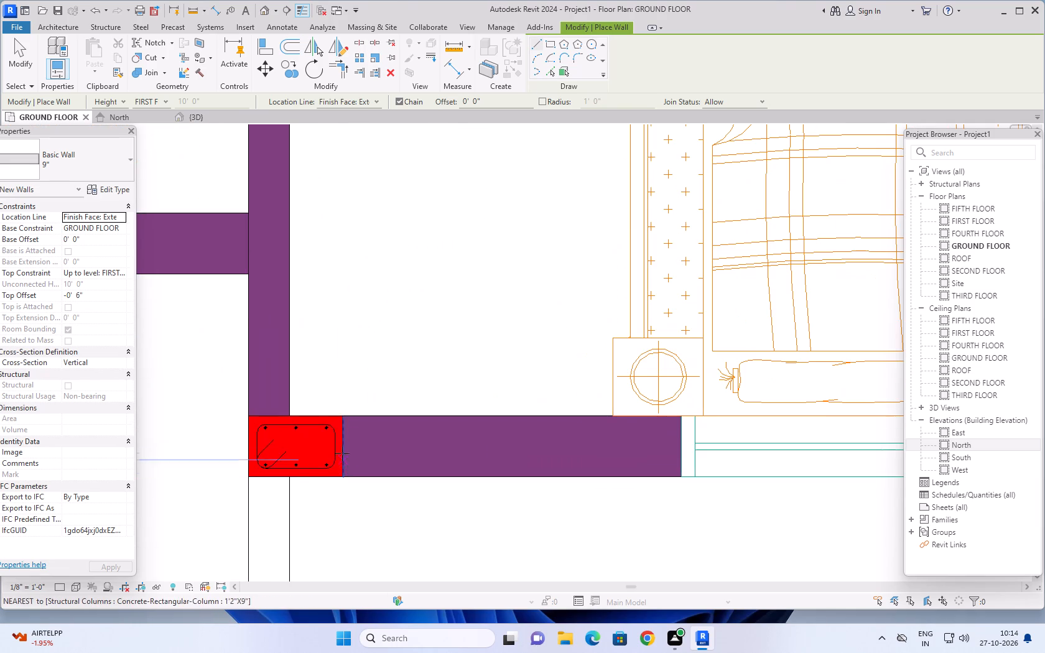
pyautogui.click(345, 415)
pyautogui.scroll(4, 653, 412)
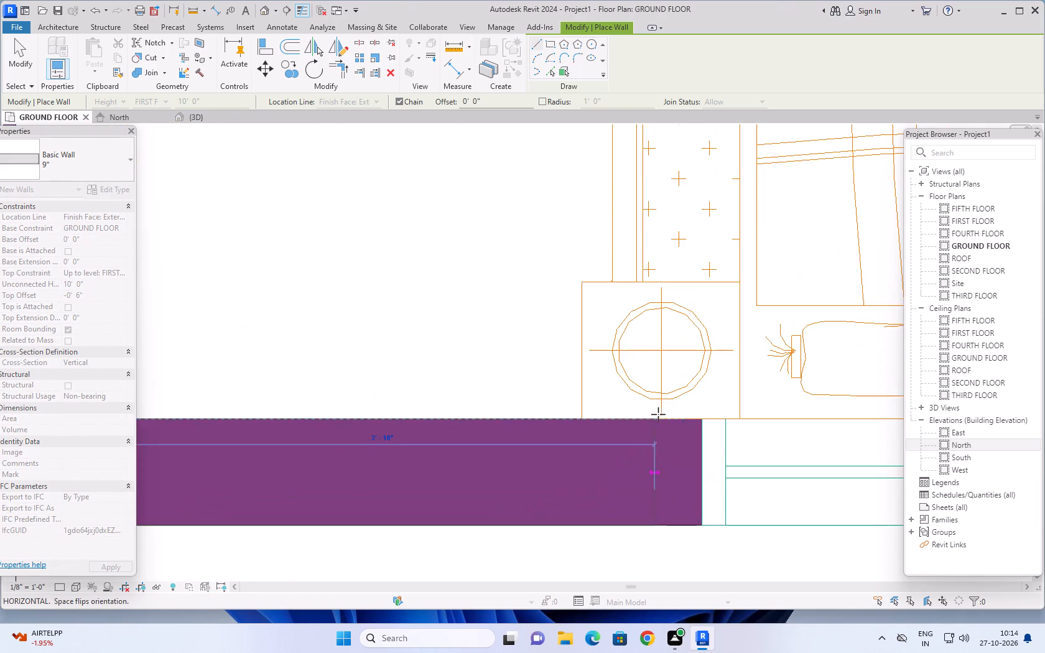
pyautogui.scroll(4, 667, 419)
pyautogui.scroll(-4, 731, 417)
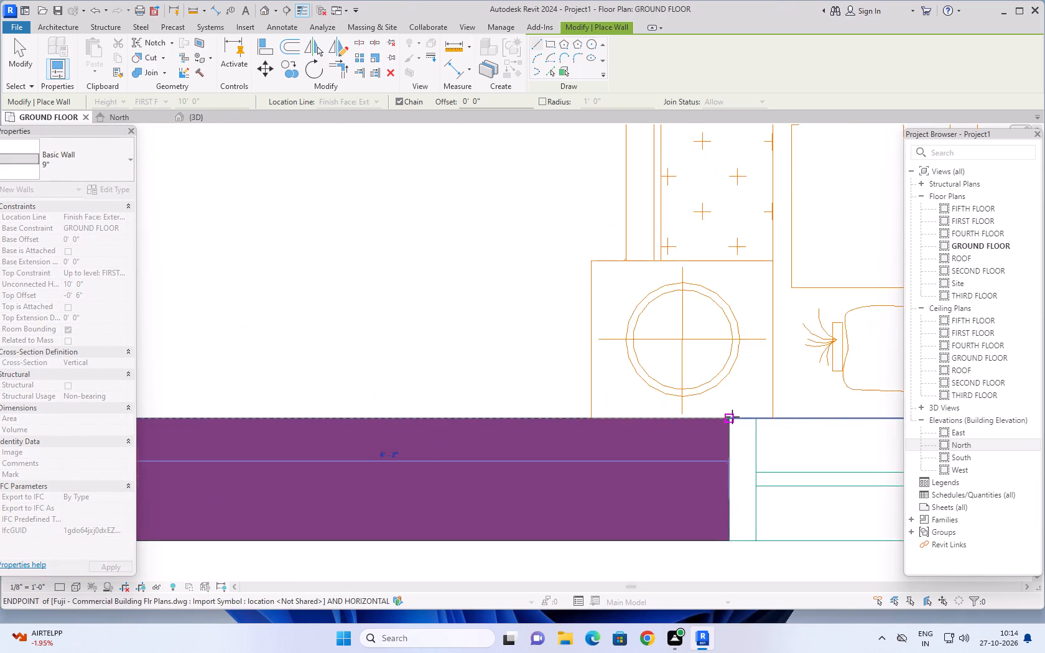
pyautogui.scroll(-13, 733, 417)
pyautogui.moveTo(779, 417); pyautogui.dragTo(439, 430, button='middle')
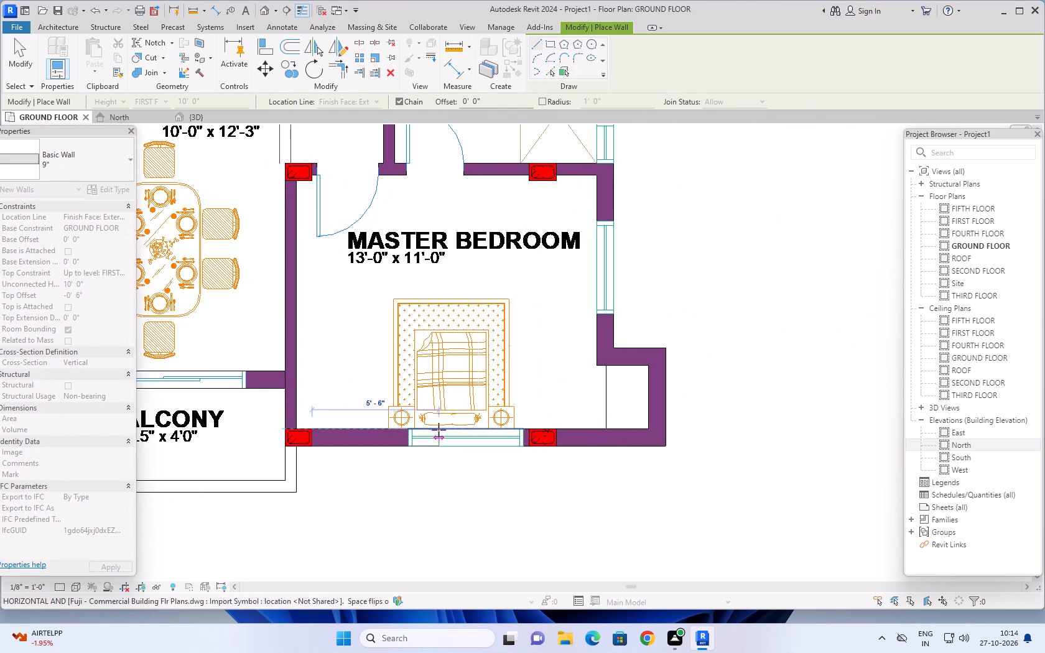
pyautogui.scroll(15, 535, 428)
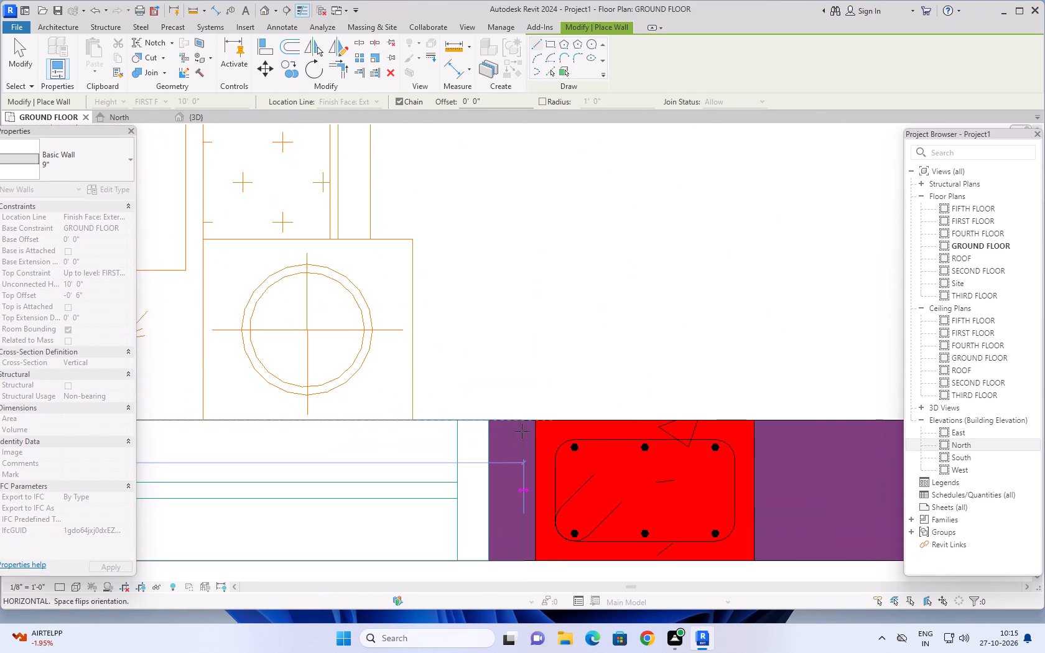
pyautogui.click(539, 421)
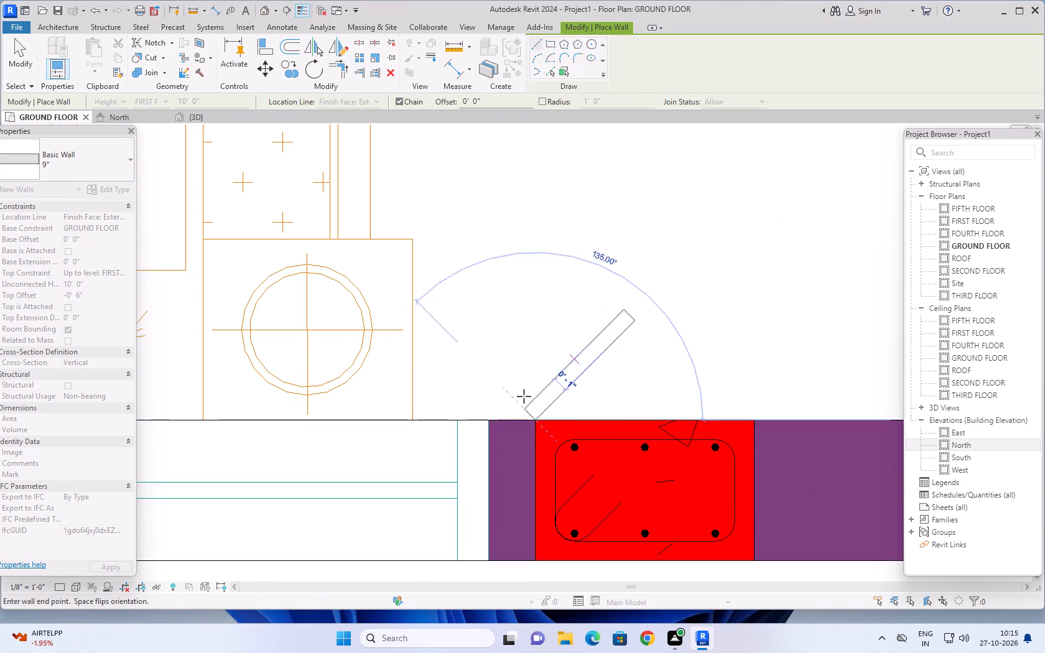
pyautogui.press('Escape')
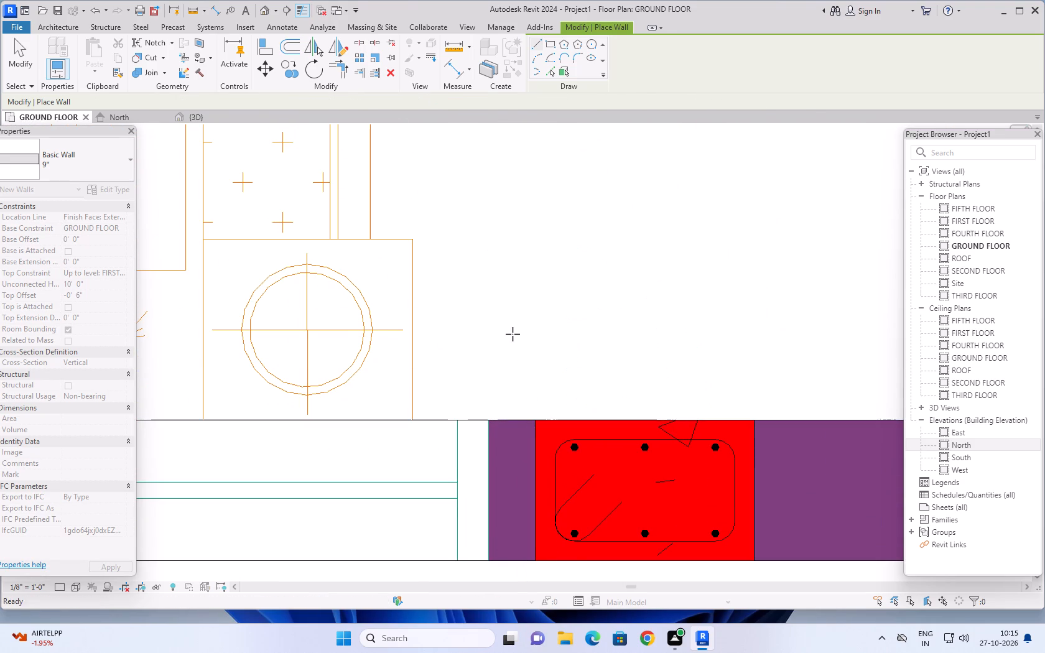
# Draw a 4'-9" long 9" wall from the second column's outer corner to the master bedroom projection's lower outer corner, flipped inward.
pyautogui.scroll(-9, 513, 334)
pyautogui.moveTo(574, 316); pyautogui.dragTo(230, 397, button='middle')
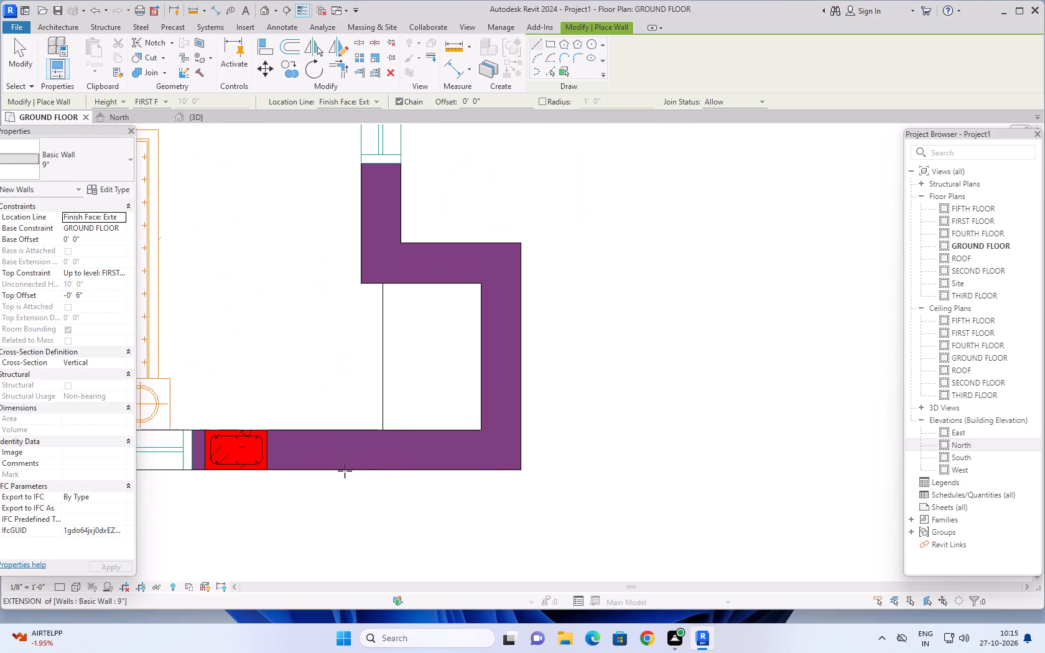
pyautogui.scroll(3, 269, 481)
pyautogui.click(269, 466)
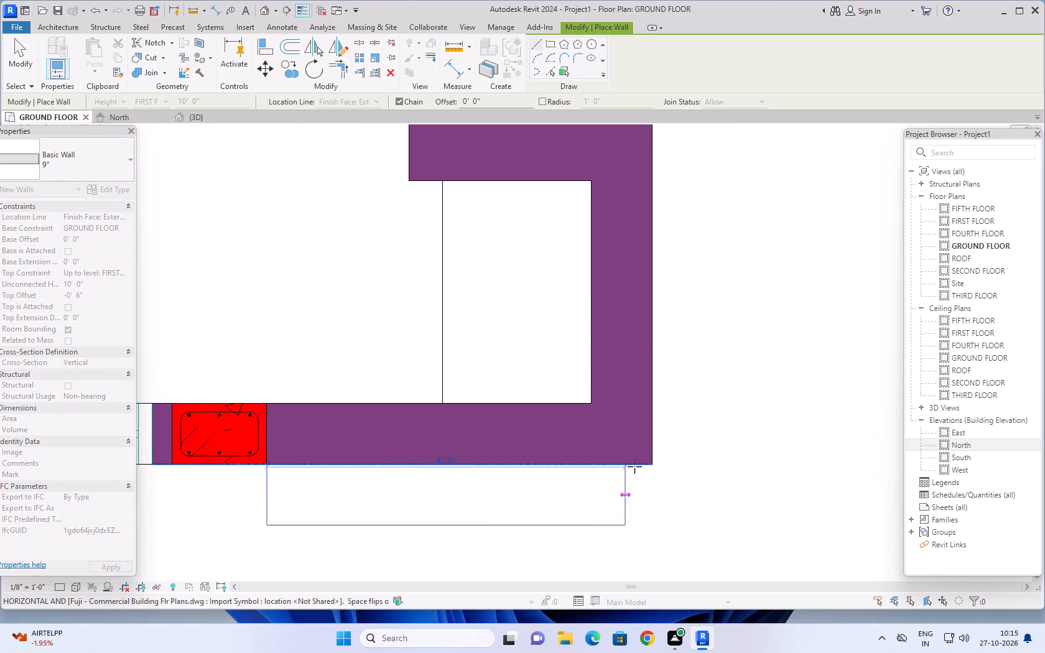
pyautogui.press('space')
pyautogui.click(652, 466)
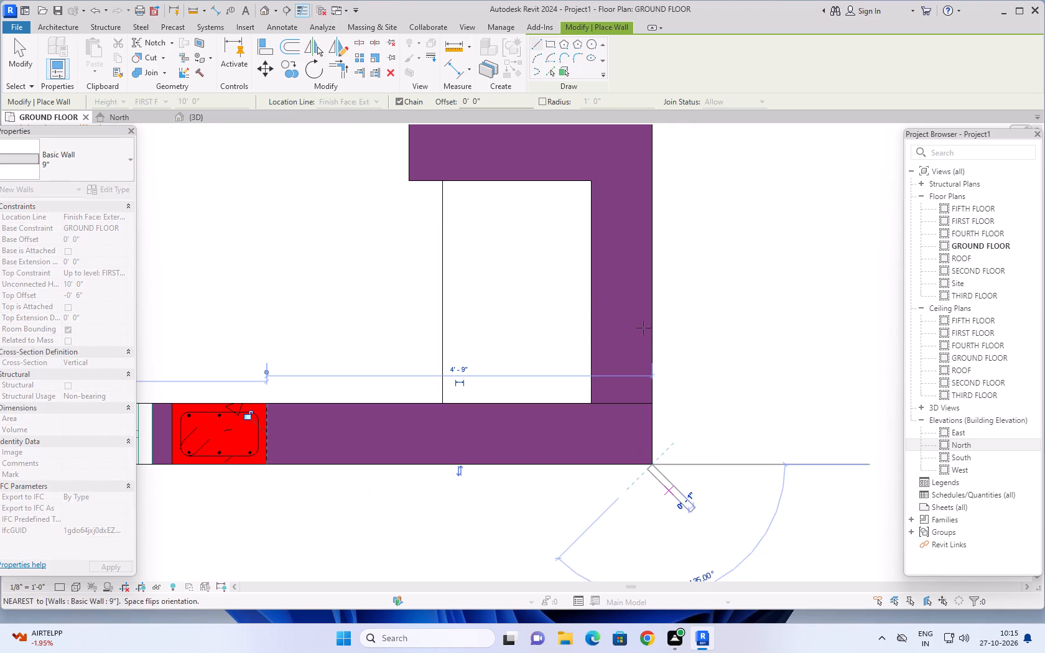
# Continue the 9" wall up the projection's outer side to its upper corner, and about 3'-0" back to the master bedroom's inner wall face.
pyautogui.scroll(-3, 652, 292)
pyautogui.moveTo(653, 285); pyautogui.dragTo(636, 492, button='middle')
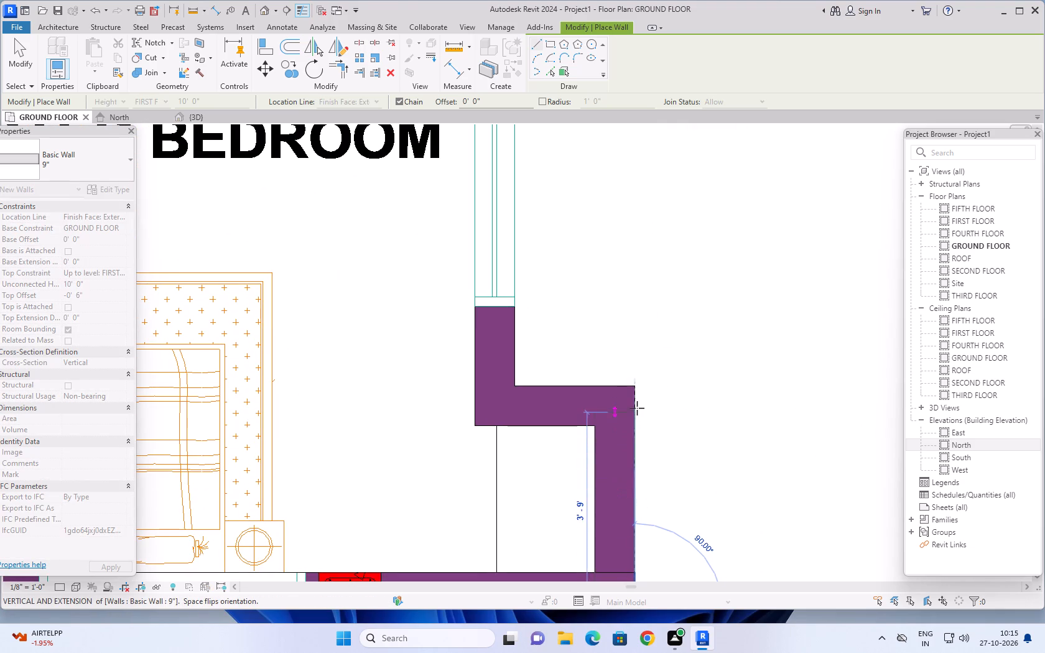
pyautogui.scroll(6, 637, 388)
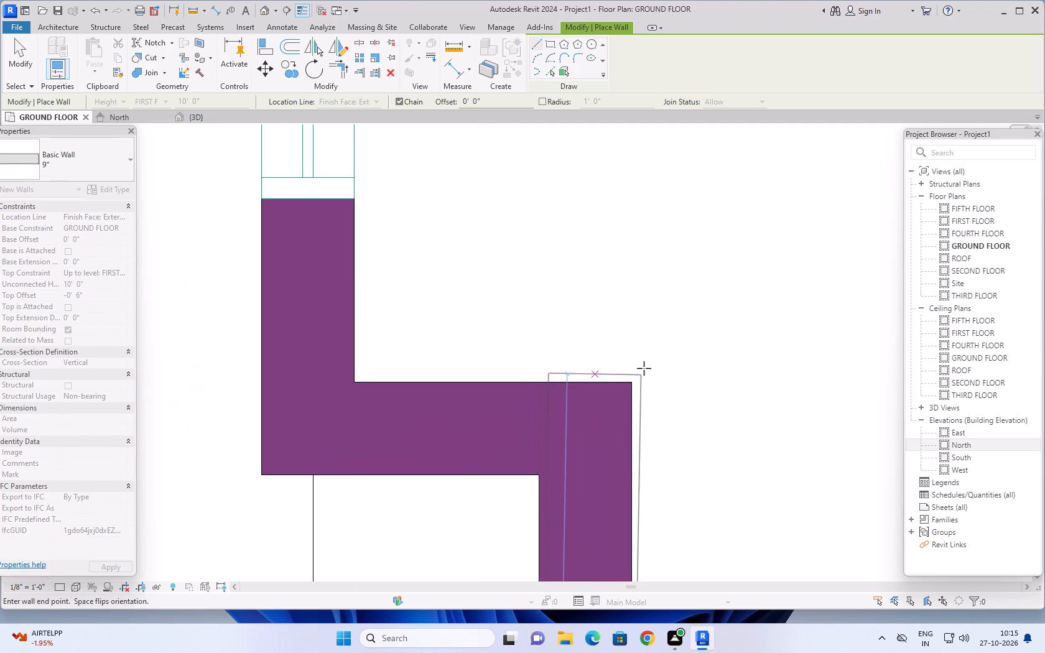
pyautogui.click(631, 384)
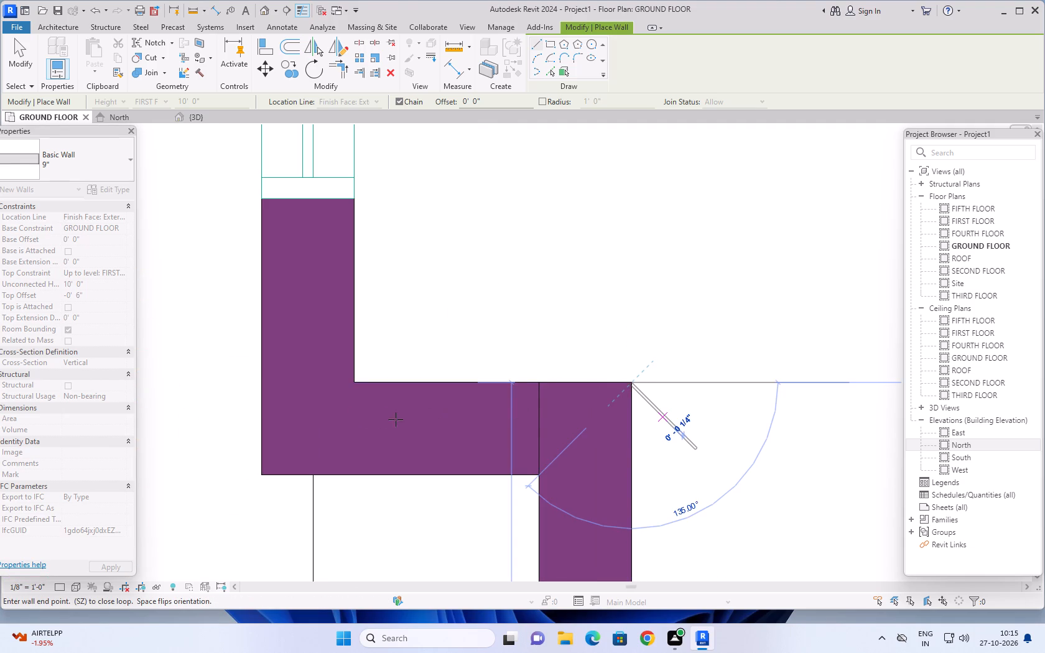
pyautogui.click(264, 384)
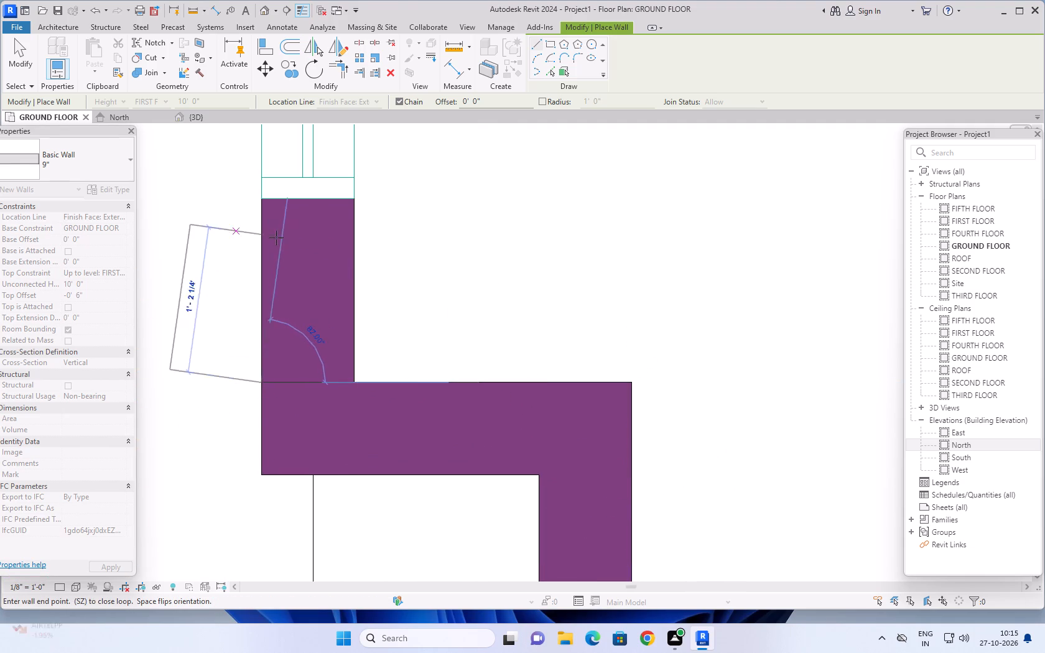
# Continue the 9" wall up past the master bedroom and toilet windows to the lower face of the kitchen-side wall, flipped outward, and end the chain.
pyautogui.scroll(-4, 254, 218)
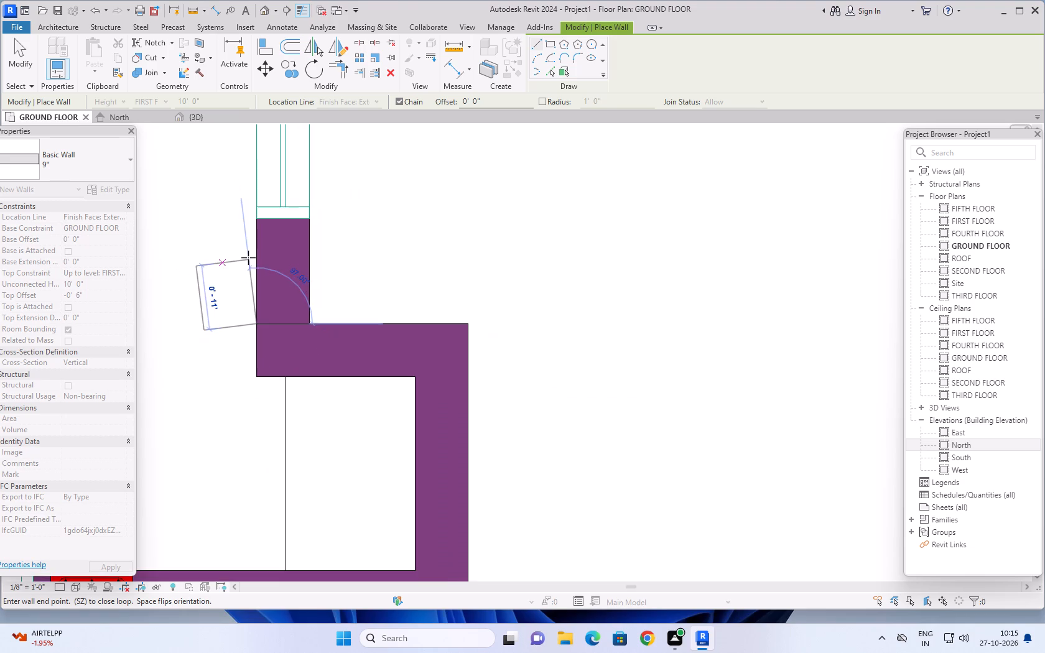
pyautogui.moveTo(248, 257); pyautogui.dragTo(251, 507, button='middle')
pyautogui.press('space')
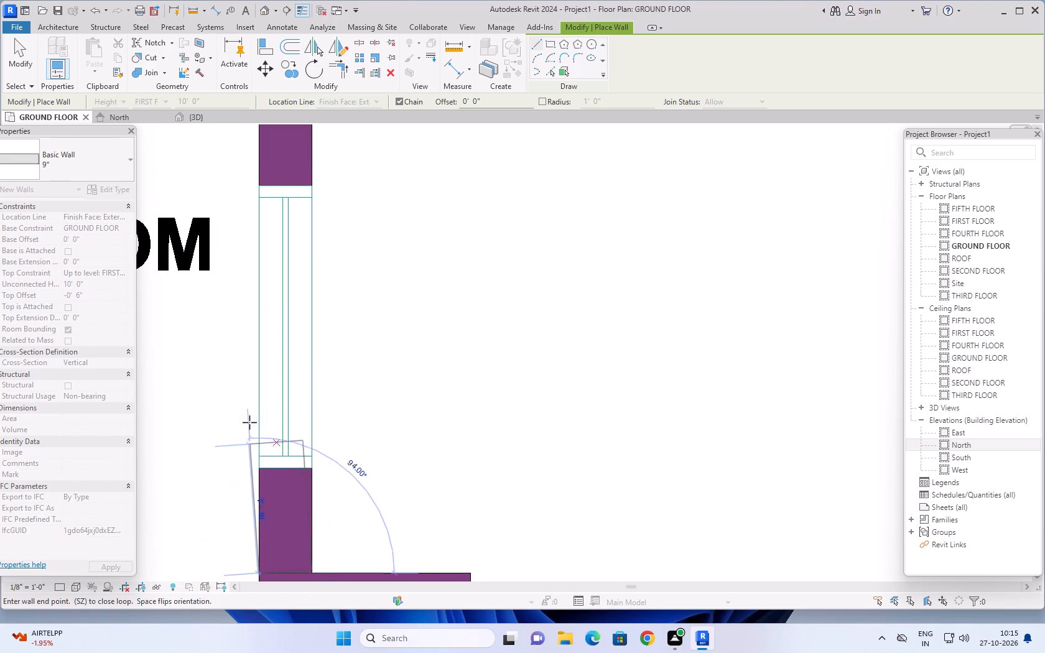
pyautogui.scroll(-7, 255, 373)
pyautogui.moveTo(256, 323); pyautogui.dragTo(255, 509, button='middle')
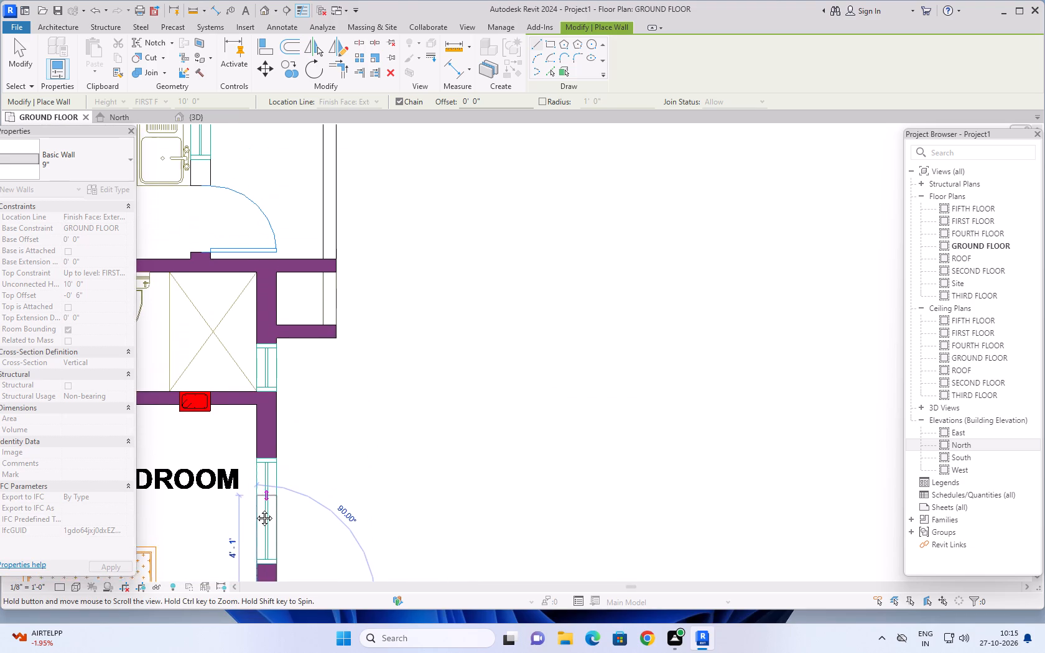
pyautogui.moveTo(255, 509); pyautogui.dragTo(255, 513, button='middle')
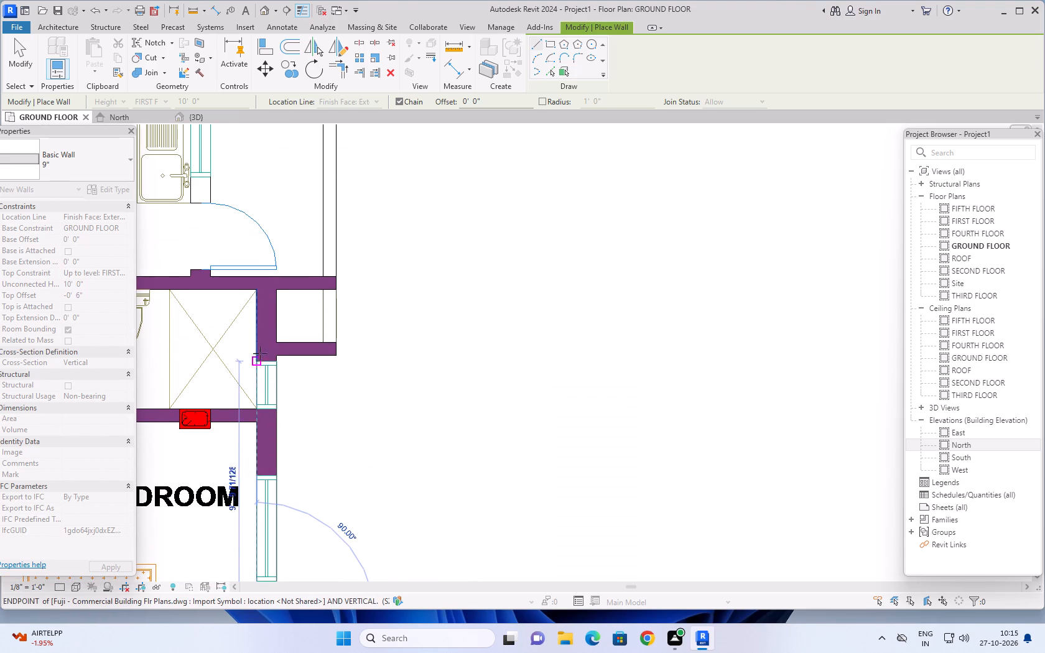
pyautogui.scroll(2, 260, 336)
pyautogui.moveTo(260, 333); pyautogui.dragTo(262, 492, button='middle')
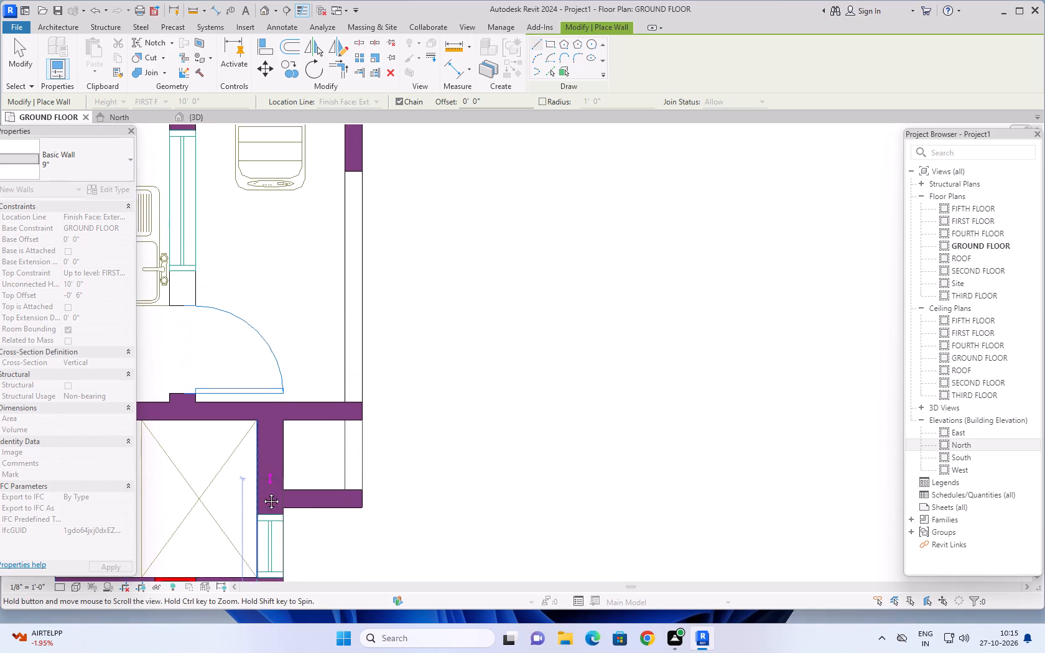
pyautogui.moveTo(262, 492); pyautogui.dragTo(262, 498, button='middle')
pyautogui.scroll(8, 264, 451)
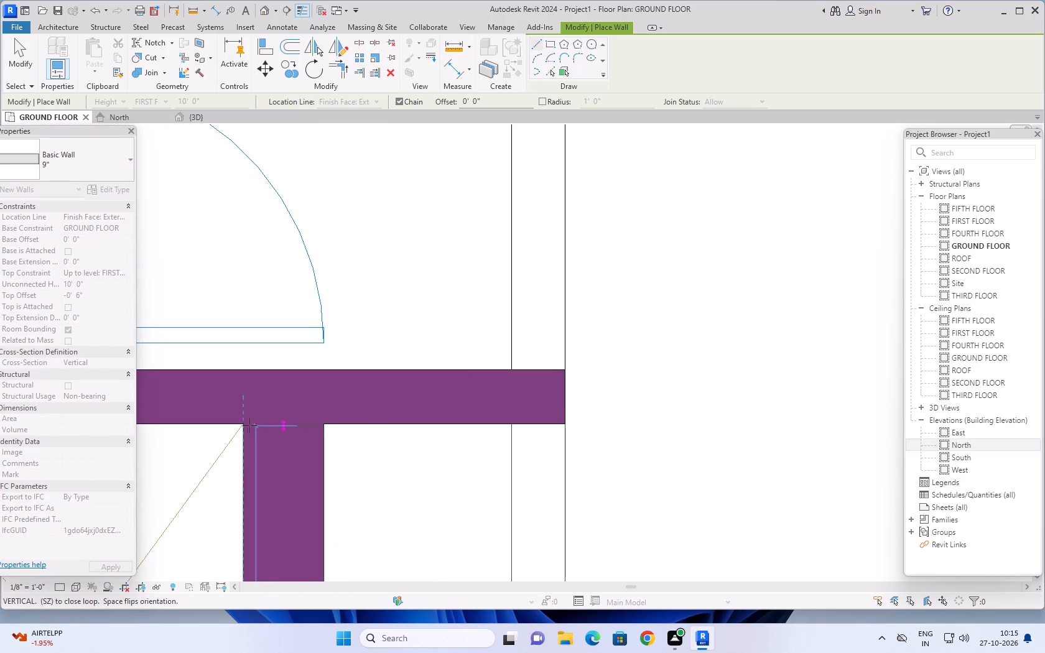
pyautogui.click(241, 424)
pyautogui.scroll(-3, 236, 460)
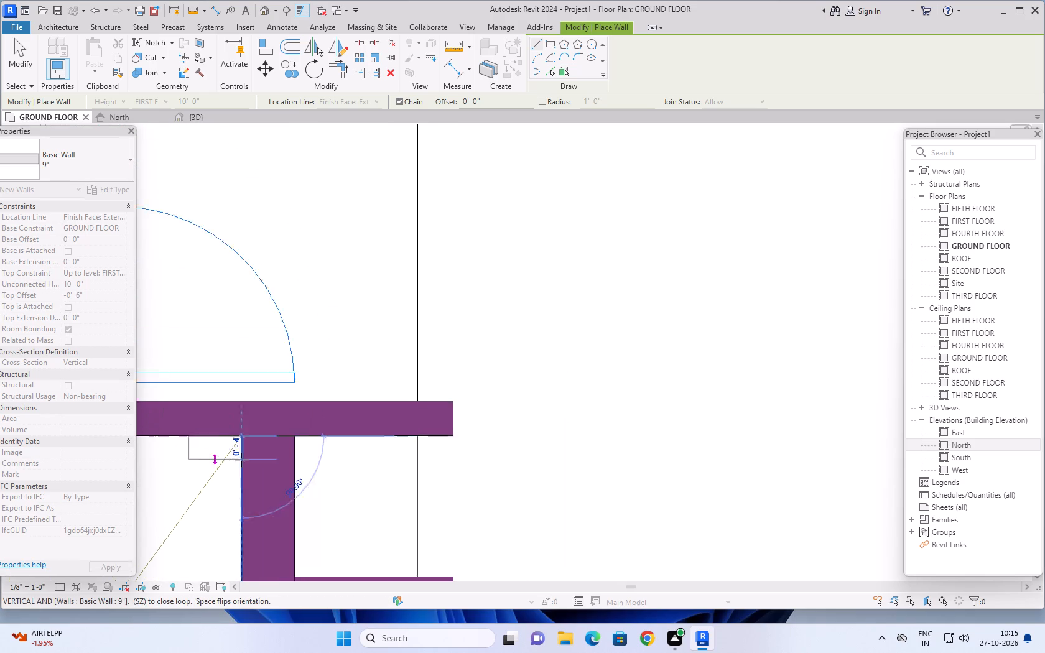
pyautogui.scroll(-8, 241, 460)
pyautogui.scroll(-3, 281, 422)
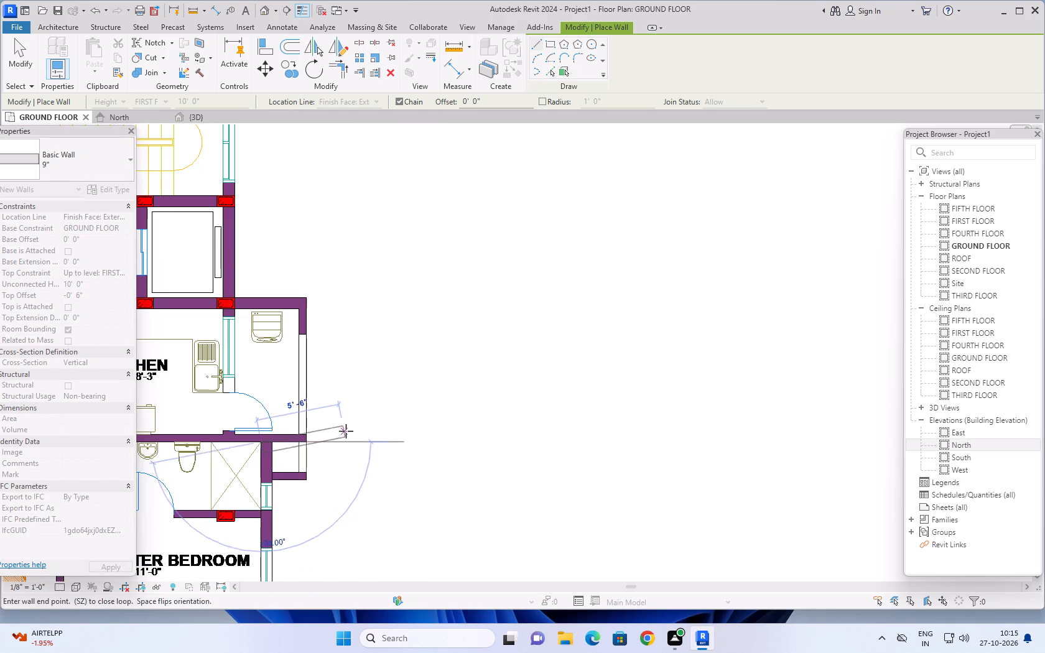
pyautogui.press('Escape')
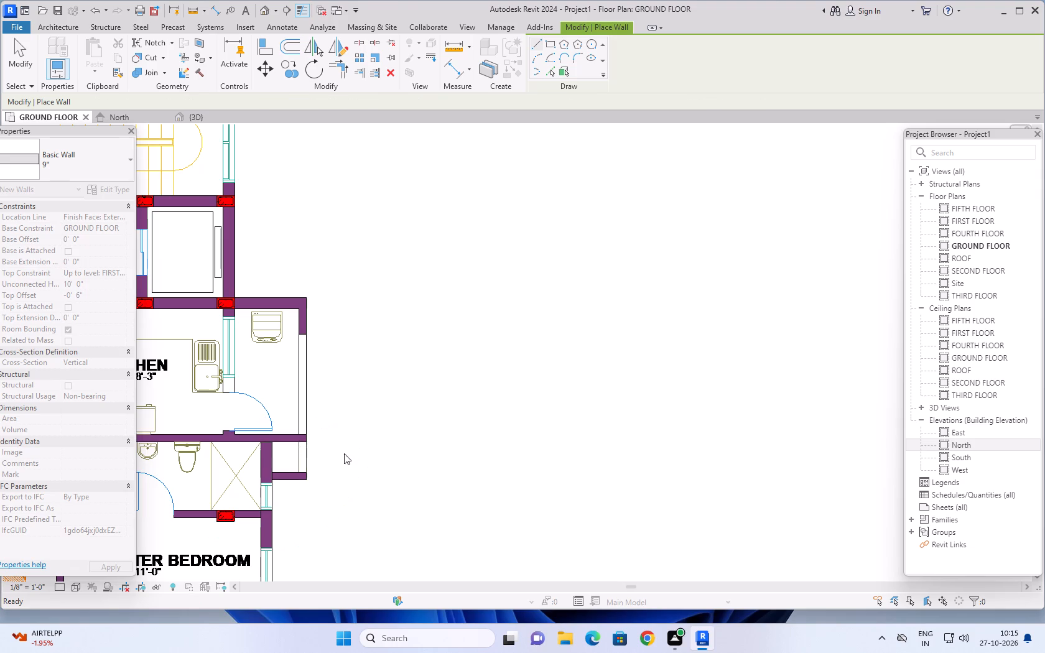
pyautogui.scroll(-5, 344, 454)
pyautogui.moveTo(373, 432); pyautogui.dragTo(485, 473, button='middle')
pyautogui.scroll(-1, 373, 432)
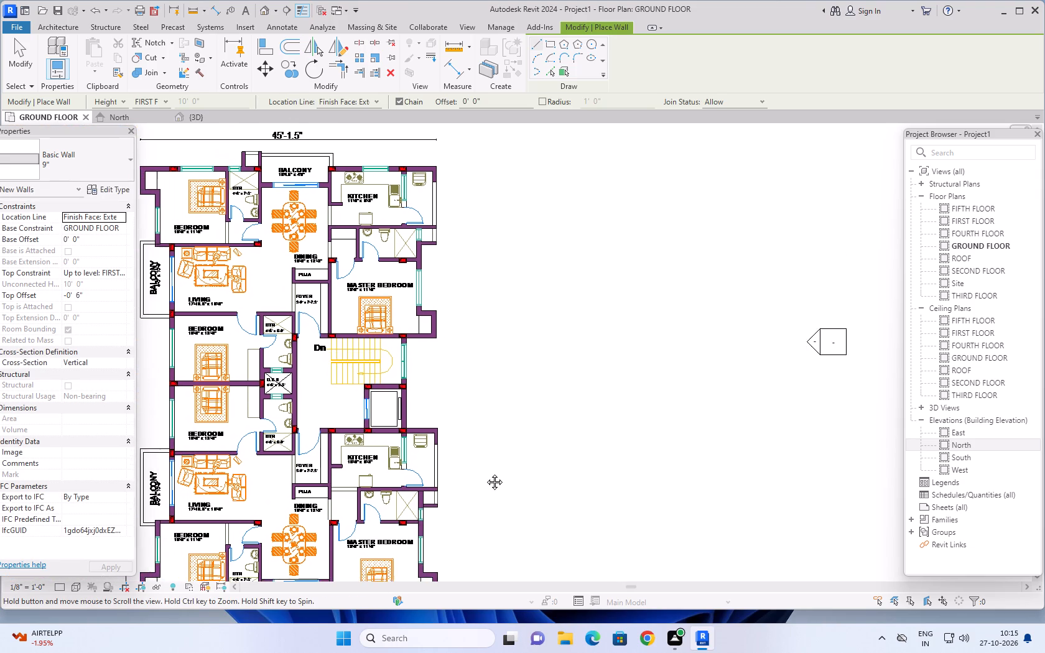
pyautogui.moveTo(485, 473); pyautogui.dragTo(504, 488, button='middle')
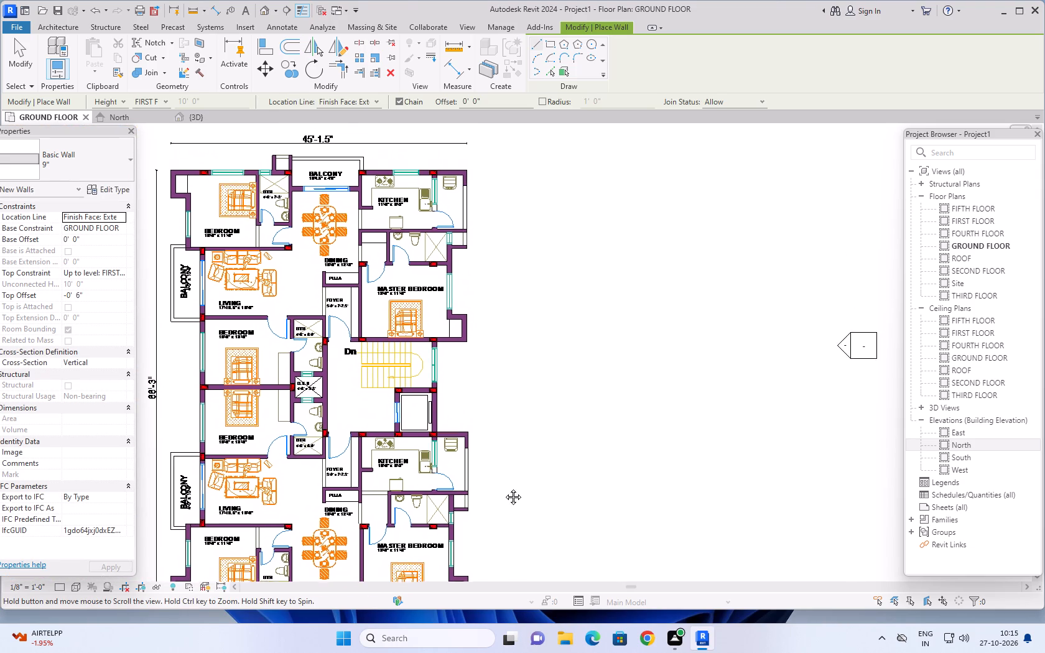
# Draw a 9" wall between the kitchen below the lift and its utility area, from the bottom wall to the column, flipped onto the plan lines.
pyautogui.moveTo(504, 488); pyautogui.dragTo(499, 500, button='middle')
pyautogui.scroll(4, 414, 513)
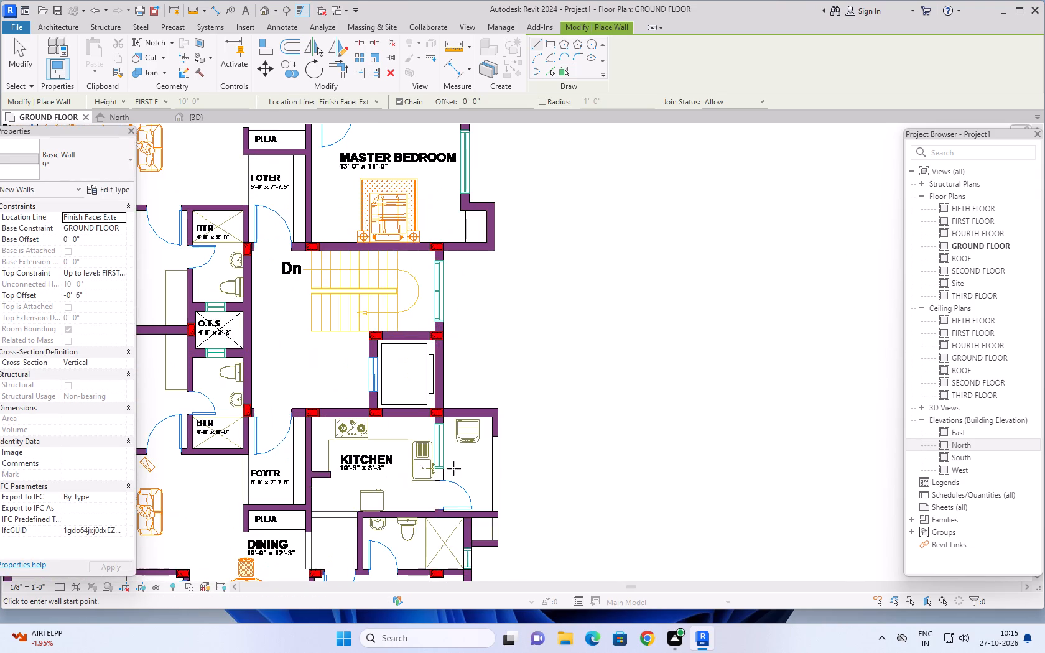
pyautogui.scroll(6, 455, 464)
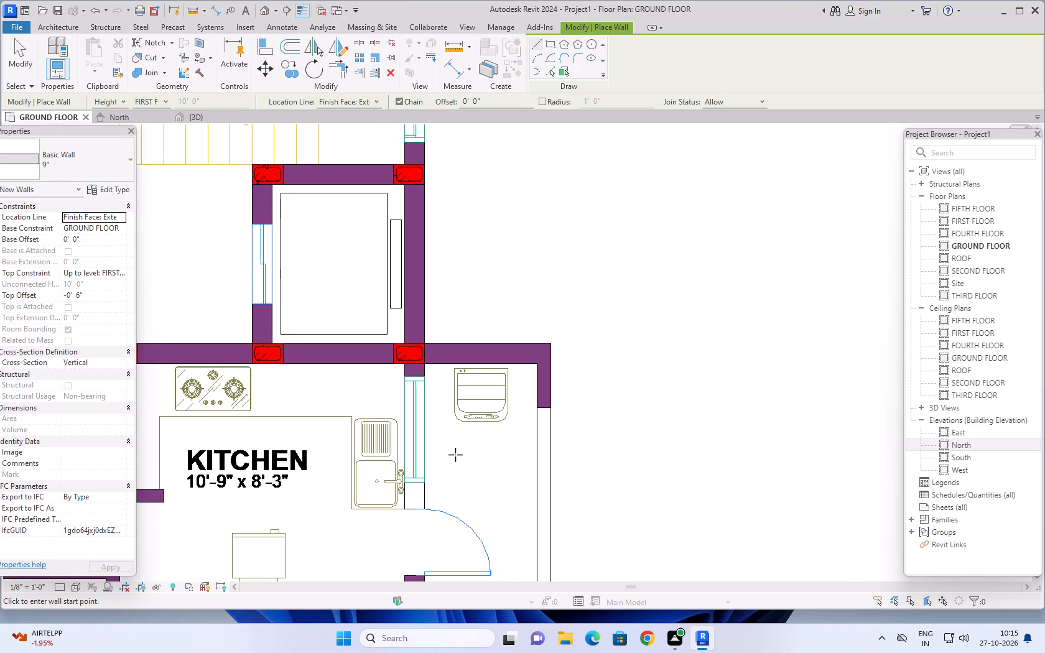
pyautogui.scroll(-3, 455, 460)
pyautogui.scroll(4, 431, 549)
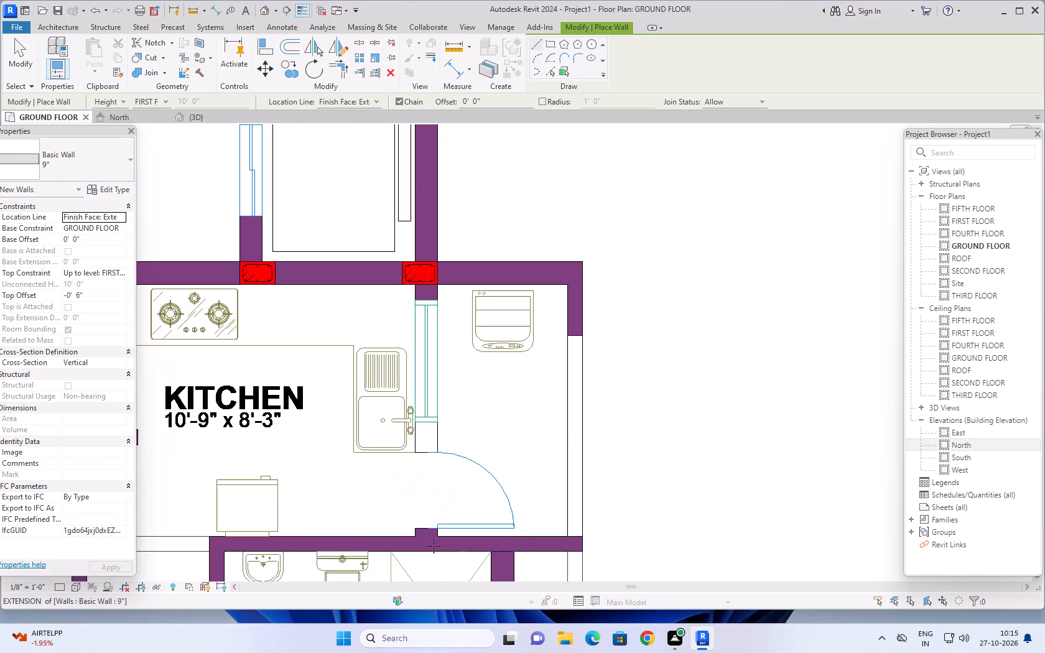
pyautogui.scroll(8, 432, 542)
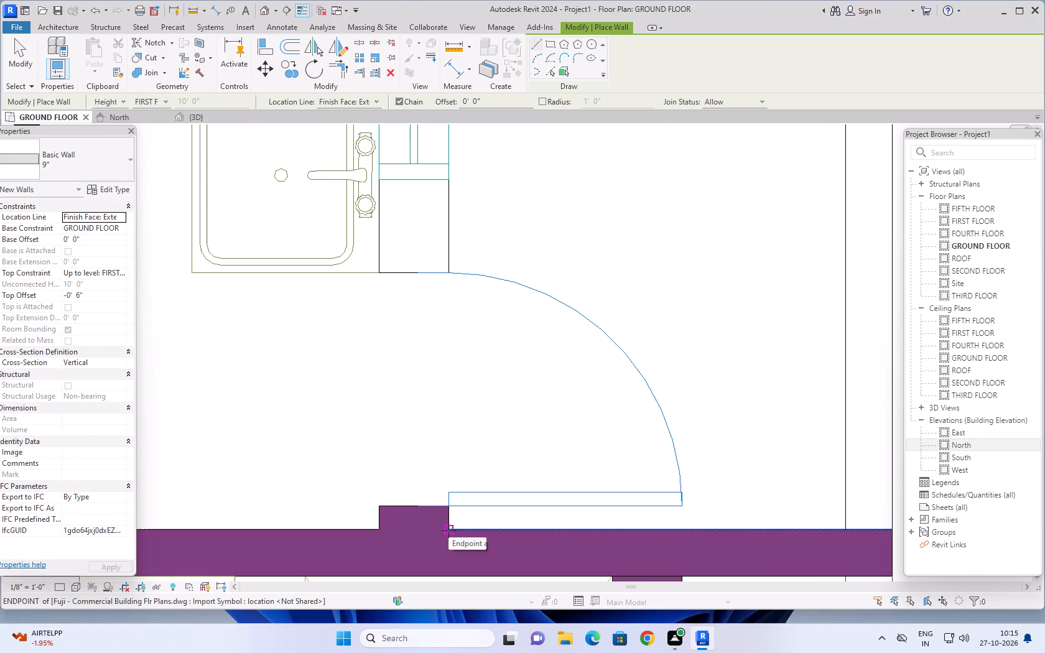
pyautogui.click(448, 530)
pyautogui.press('space')
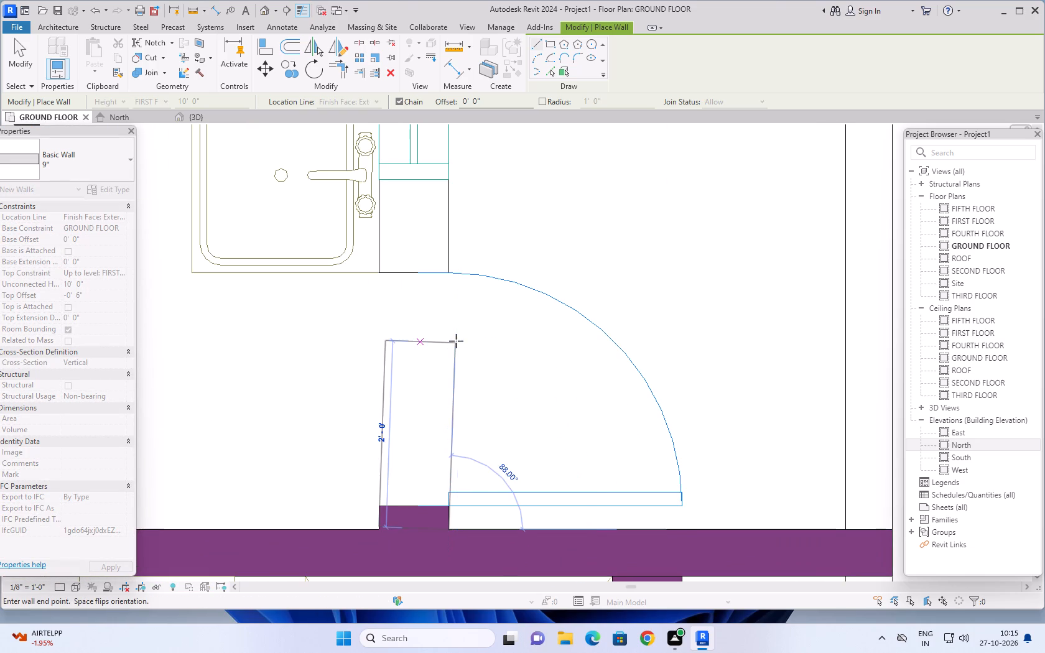
pyautogui.scroll(-10, 446, 313)
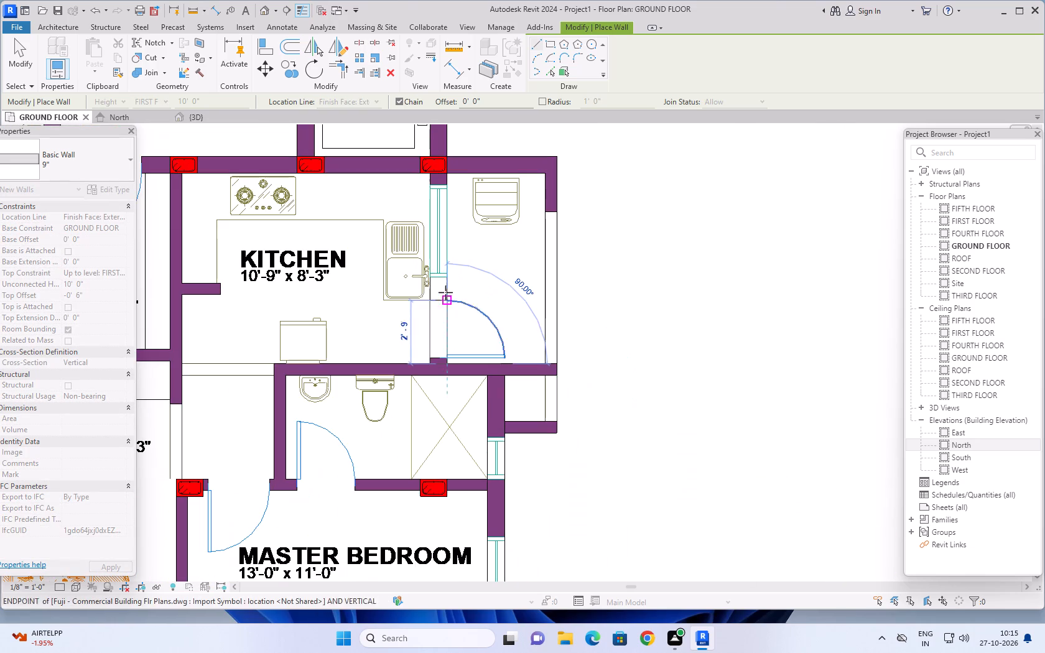
pyautogui.moveTo(445, 292); pyautogui.dragTo(432, 530, button='middle')
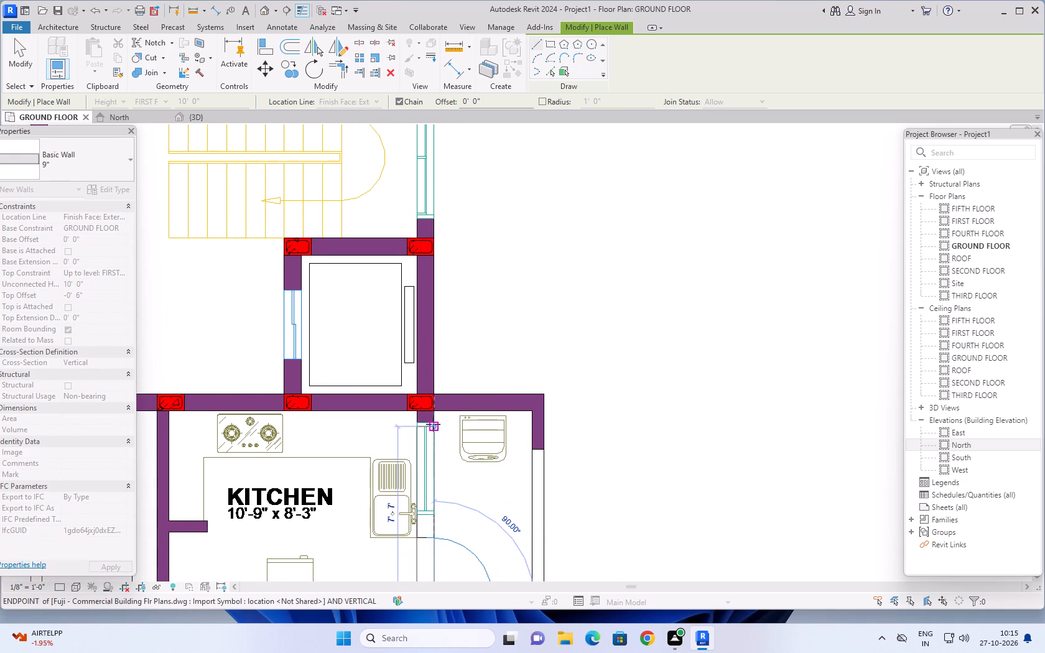
pyautogui.scroll(9, 433, 422)
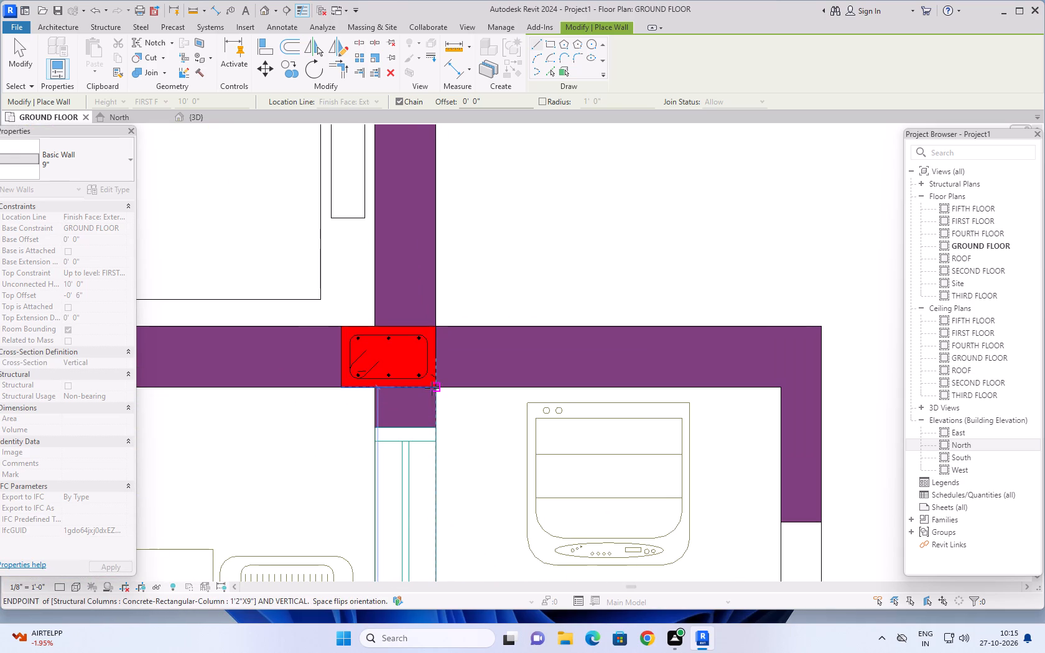
pyautogui.click(434, 388)
pyautogui.scroll(-6, 465, 498)
pyautogui.press('Escape')
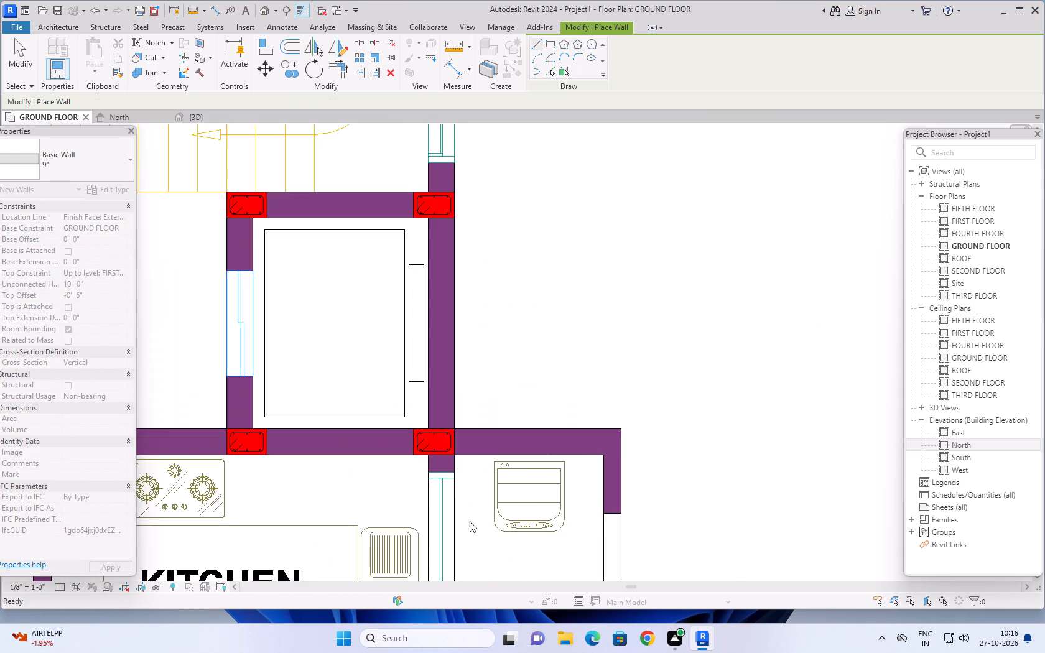
# Draw a 9" wall along the utility area's top edge, from its outer corner to the lift column, flipped onto the plan lines.
pyautogui.scroll(-3, 615, 490)
pyautogui.moveTo(649, 466); pyautogui.dragTo(599, 425, button='middle')
pyautogui.scroll(4, 573, 402)
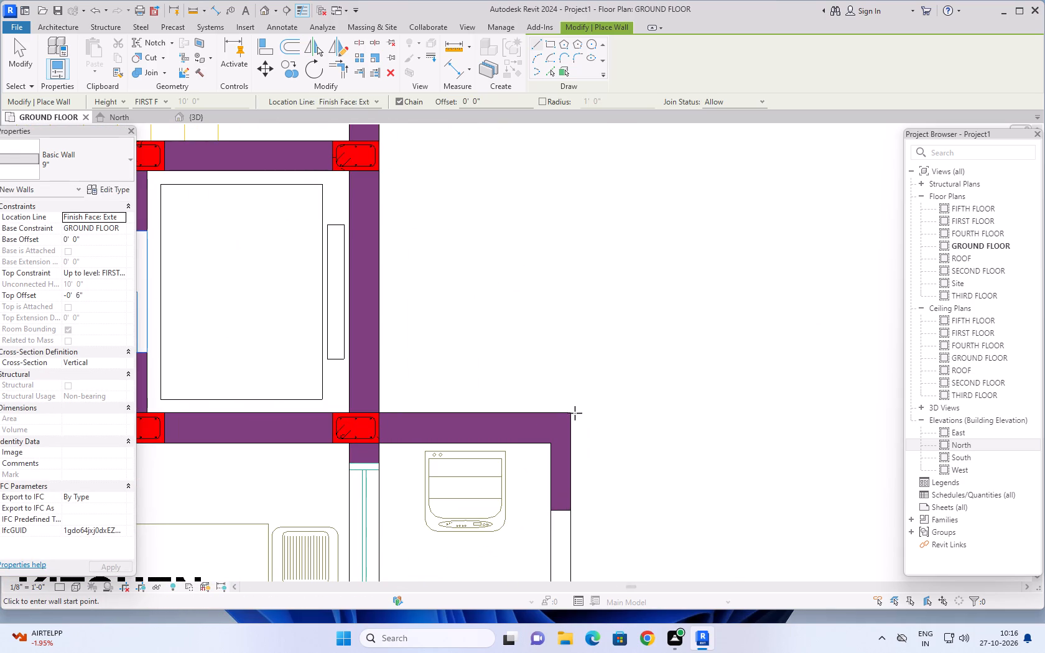
pyautogui.click(572, 413)
pyautogui.press('space')
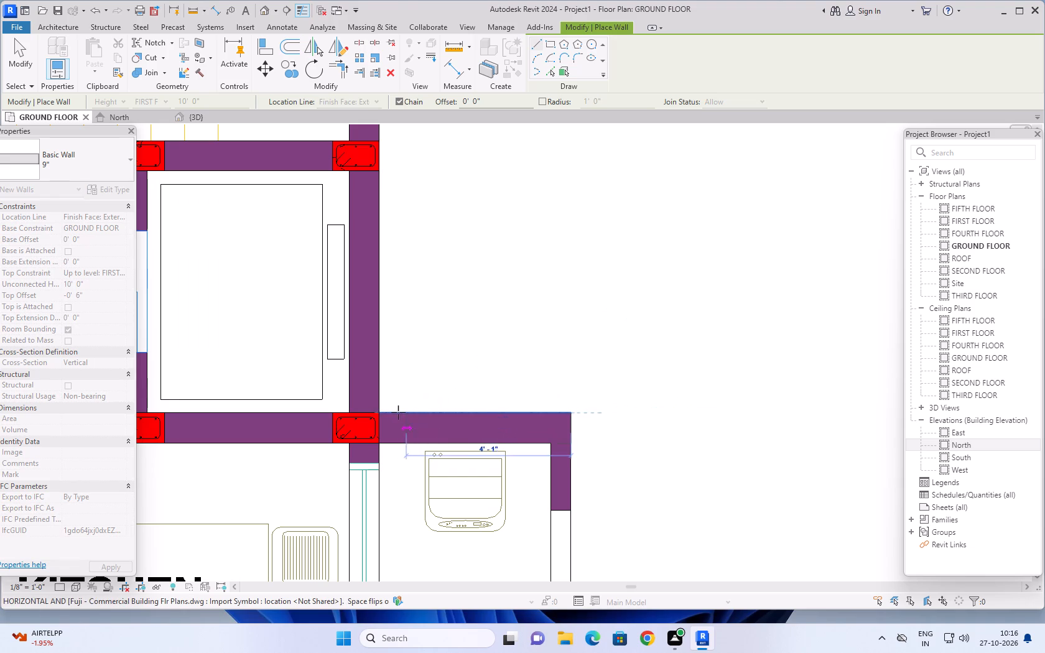
pyautogui.click(380, 412)
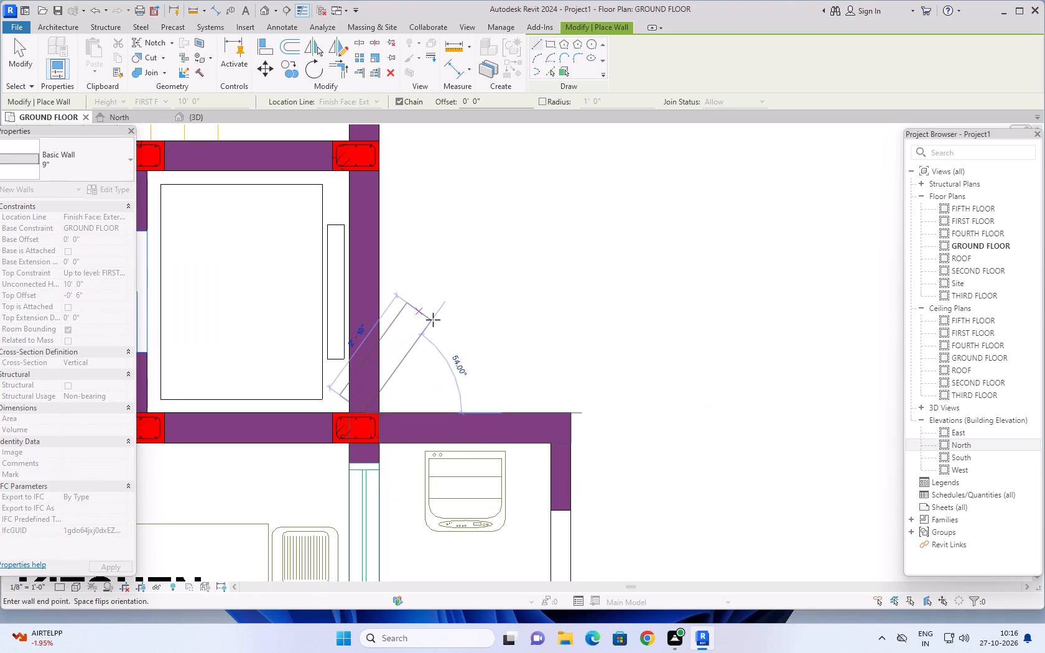
pyautogui.press('Escape')
# Draw the lift shaft's outer 9" wall between its lower and upper columns, flipped onto the plan lines.
pyautogui.scroll(-5, 432, 326)
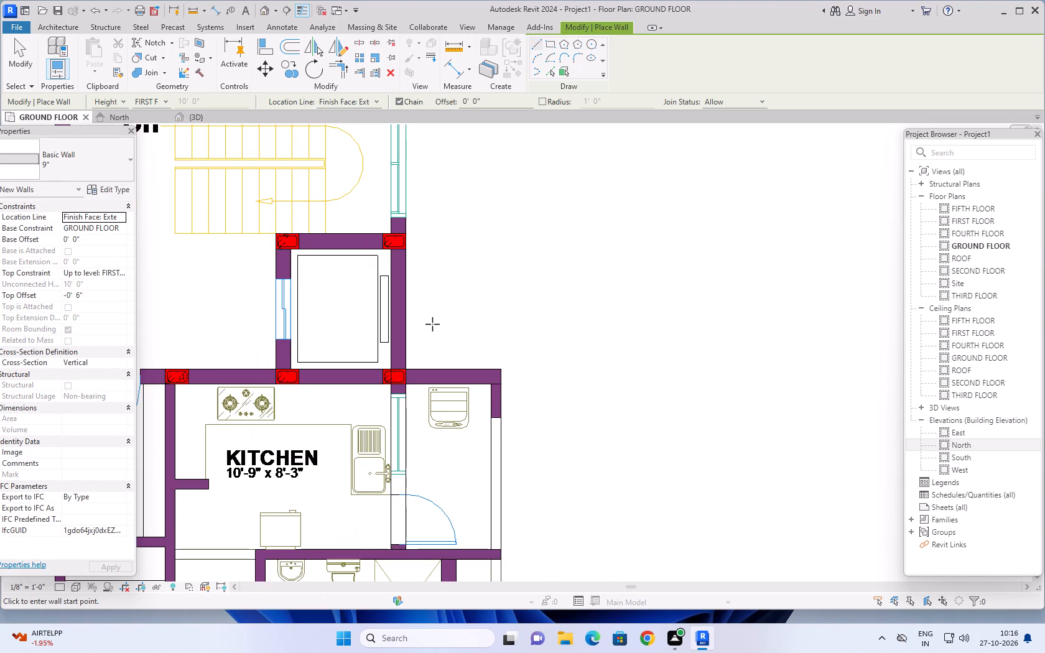
pyautogui.moveTo(432, 324); pyautogui.dragTo(439, 351, button='middle')
pyautogui.scroll(-1, 440, 343)
pyautogui.scroll(1, 439, 346)
pyautogui.scroll(-5, 447, 336)
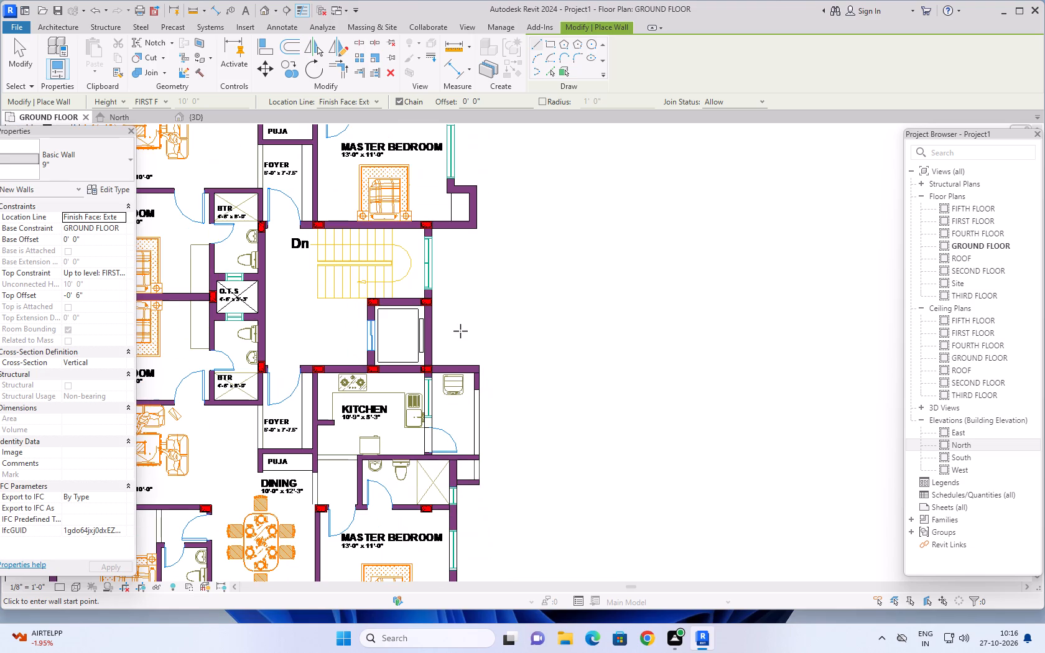
pyautogui.moveTo(462, 329); pyautogui.dragTo(428, 433, button='middle')
pyautogui.scroll(4, 398, 454)
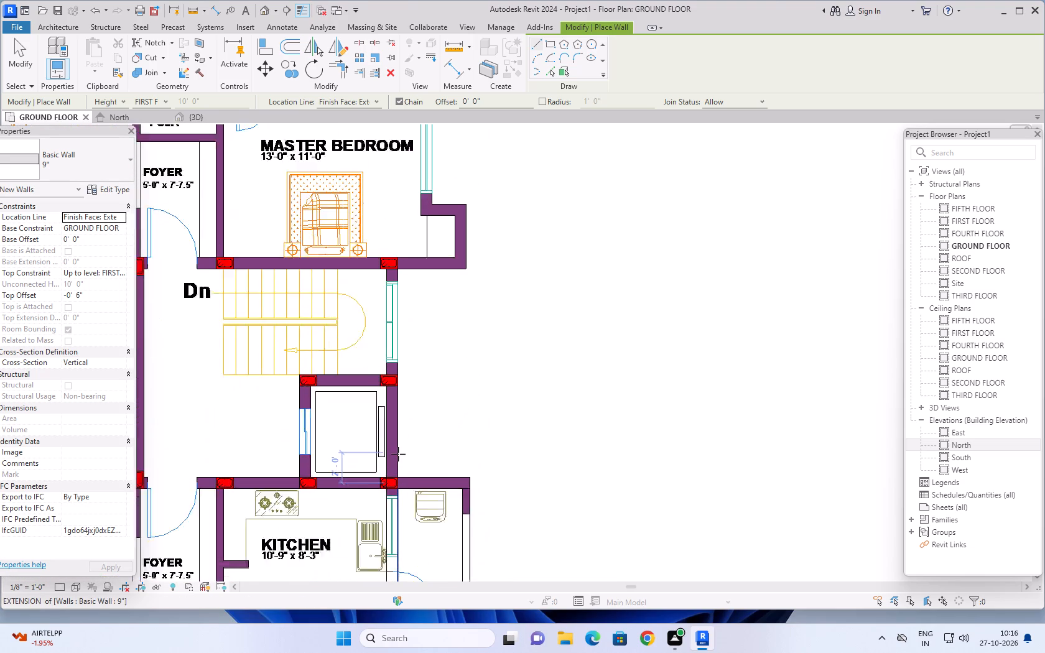
pyautogui.scroll(5, 404, 453)
pyautogui.scroll(4, 390, 509)
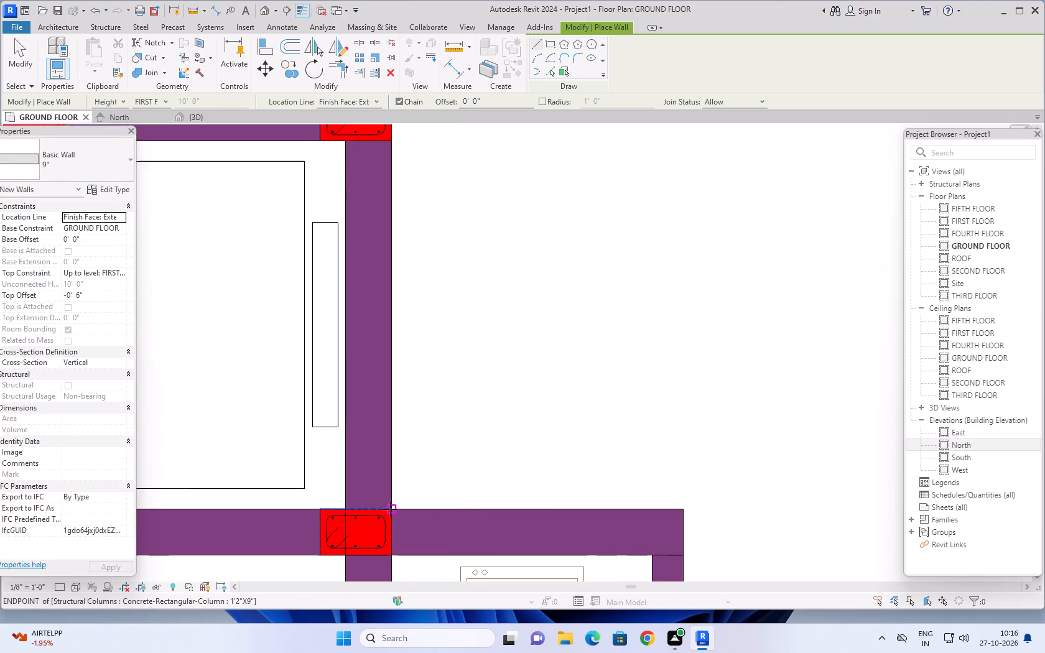
pyautogui.scroll(1, 390, 509)
pyautogui.click(391, 508)
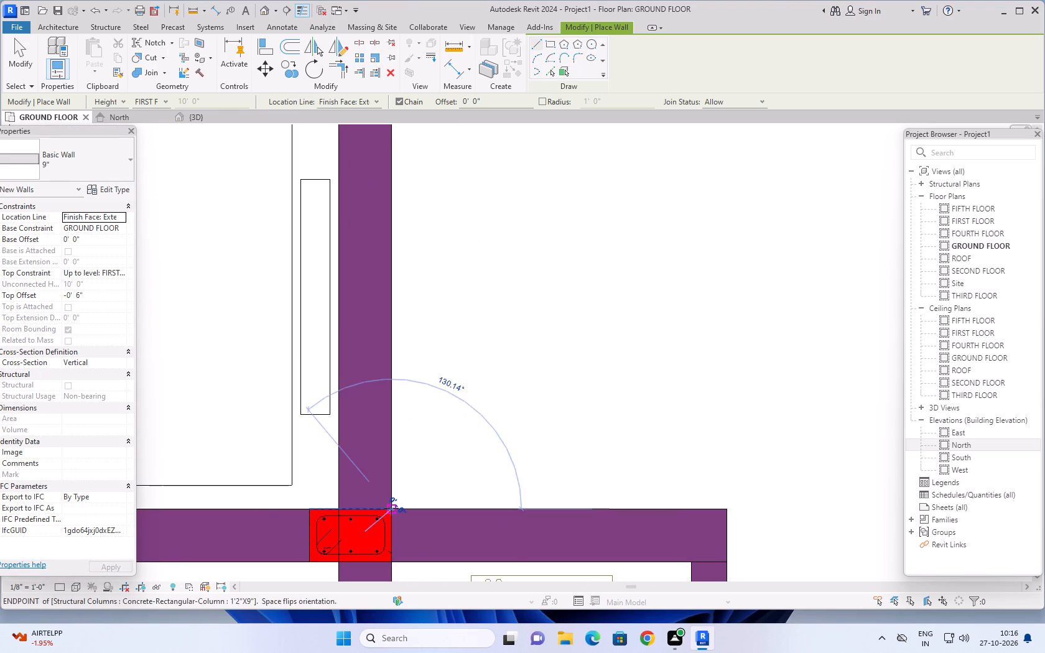
pyautogui.press('space')
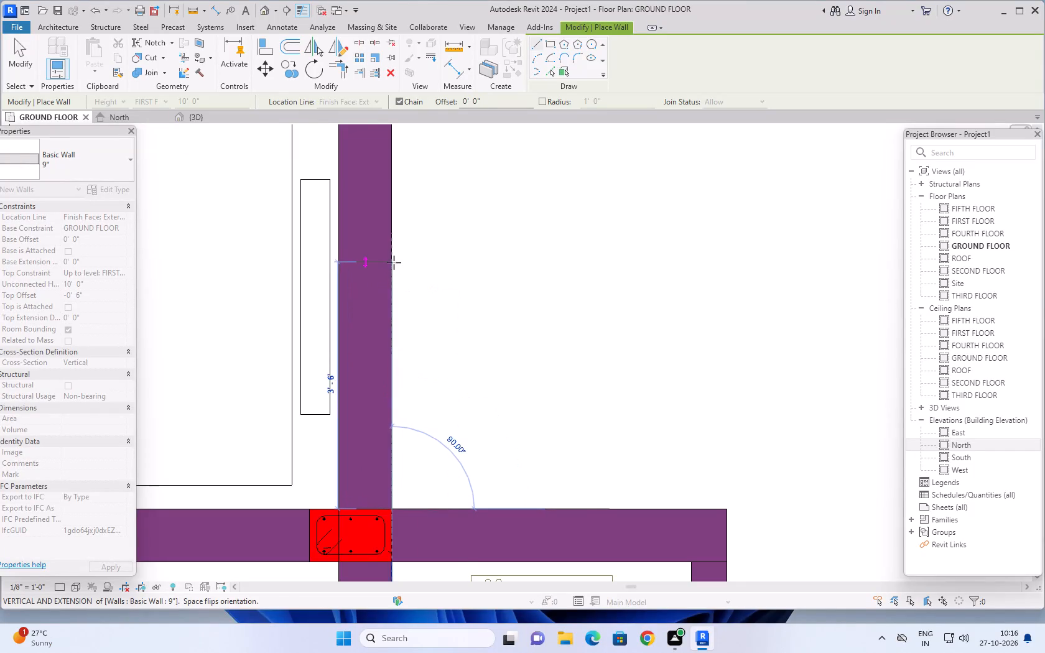
pyautogui.scroll(-8, 394, 262)
pyautogui.moveTo(392, 259); pyautogui.dragTo(361, 535, button='middle')
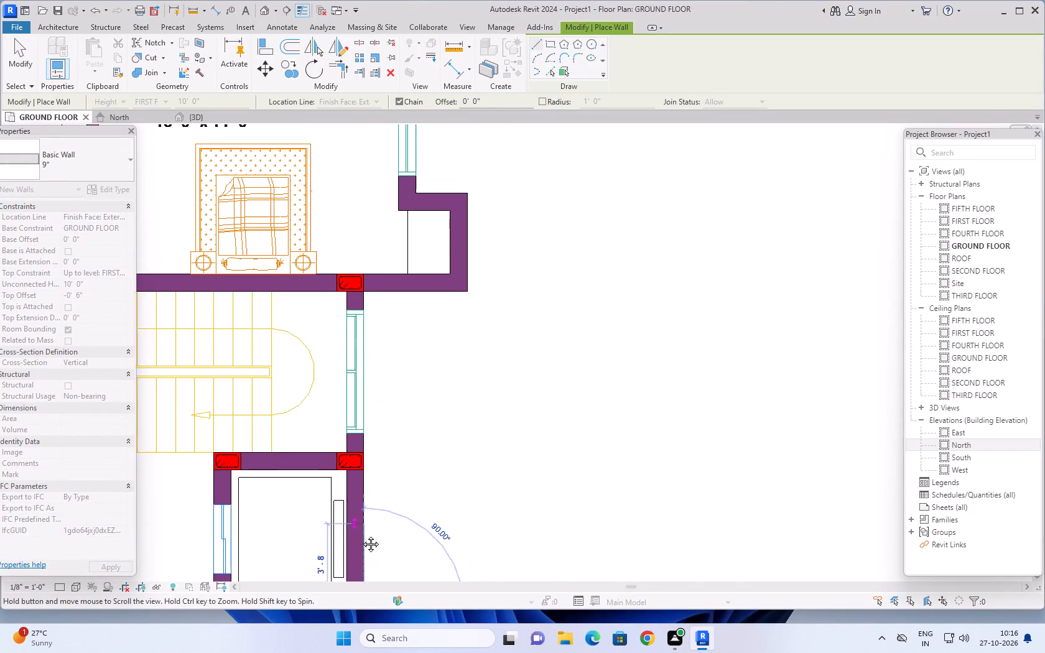
pyautogui.moveTo(361, 535); pyautogui.dragTo(361, 538, button='middle')
pyautogui.scroll(5, 360, 537)
pyautogui.scroll(9, 363, 484)
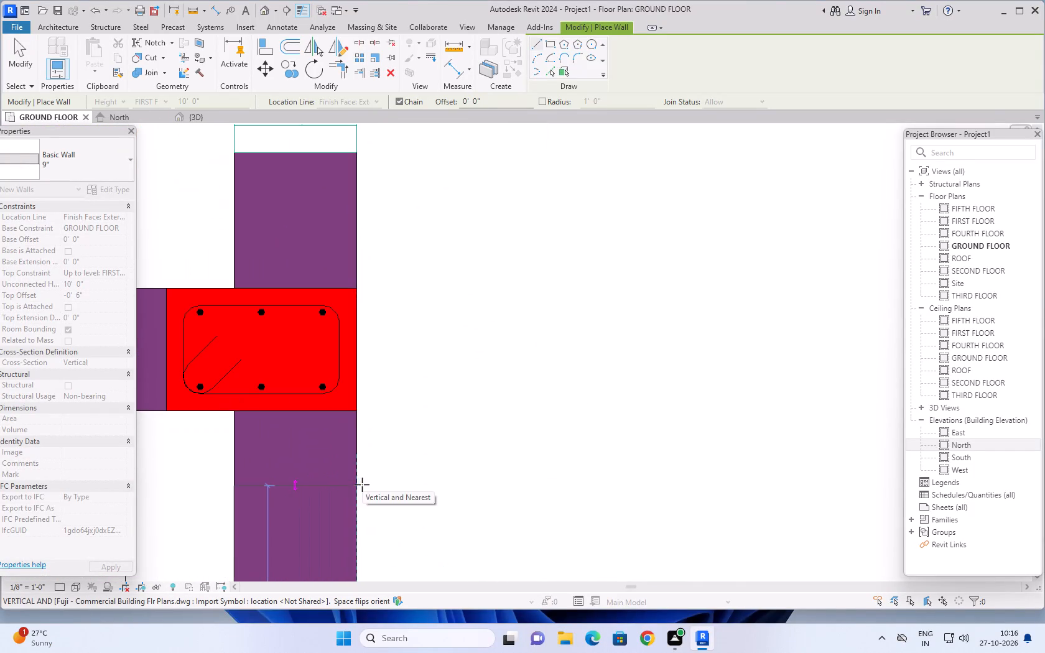
pyautogui.click(357, 413)
pyautogui.scroll(-3, 424, 398)
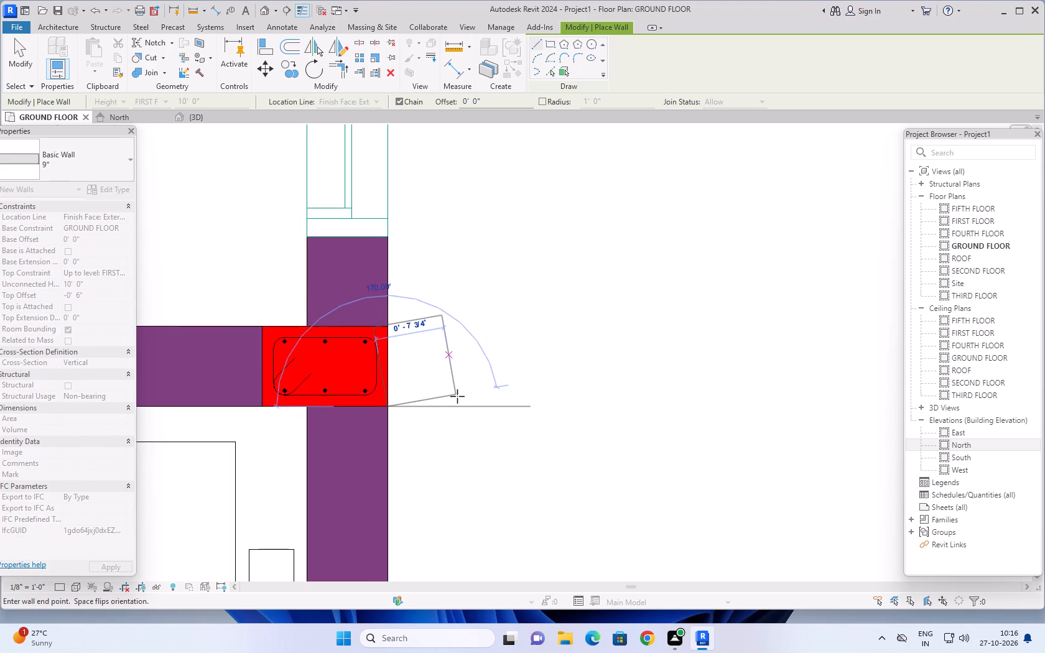
pyautogui.scroll(-3, 457, 394)
pyautogui.press('Escape')
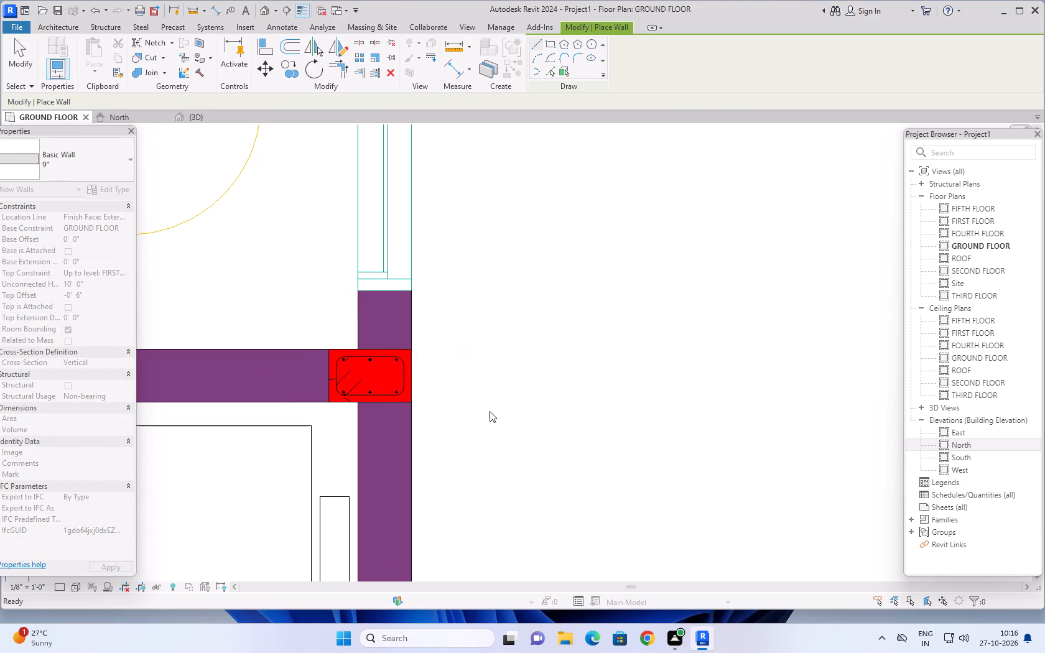
# Draw the staircase's outer 9" wall across the window, from the lift's upper column to the master bedroom column, flipped onto the plan lines.
pyautogui.scroll(-6, 499, 352)
pyautogui.moveTo(518, 303); pyautogui.dragTo(414, 476, button='middle')
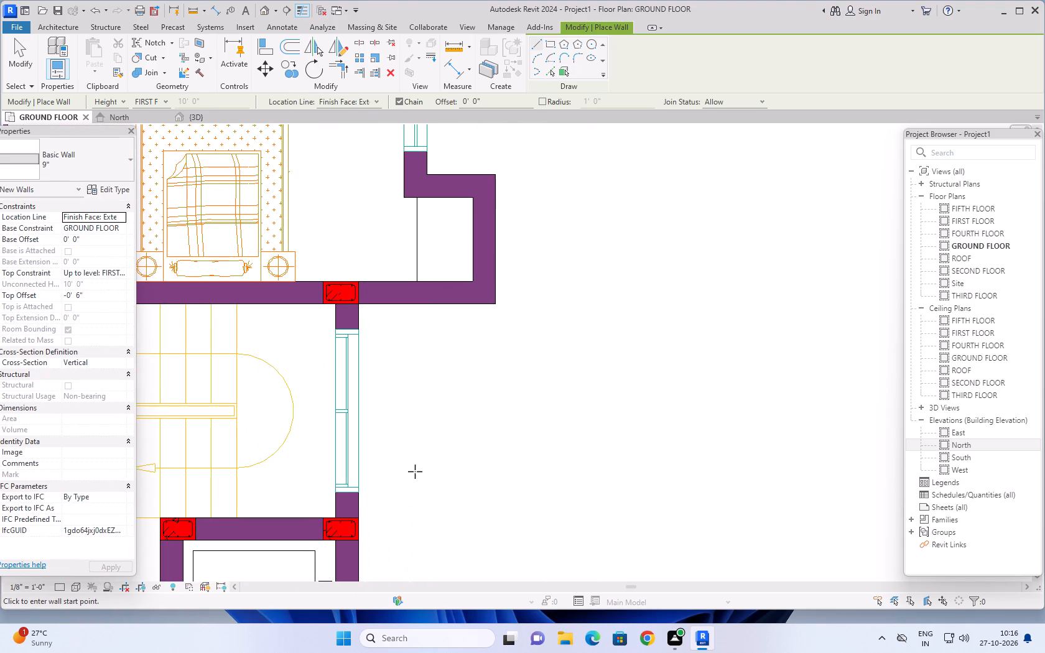
pyautogui.scroll(1, 419, 459)
pyautogui.moveTo(419, 459); pyautogui.dragTo(423, 425, button='middle')
pyautogui.scroll(4, 381, 466)
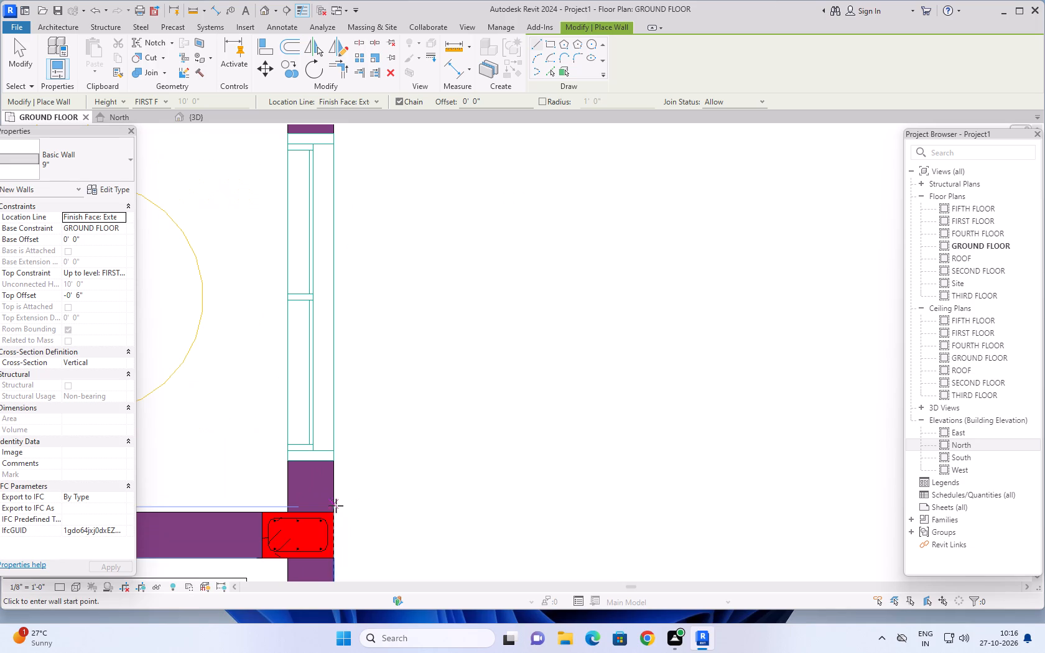
pyautogui.click(332, 512)
pyautogui.press('space')
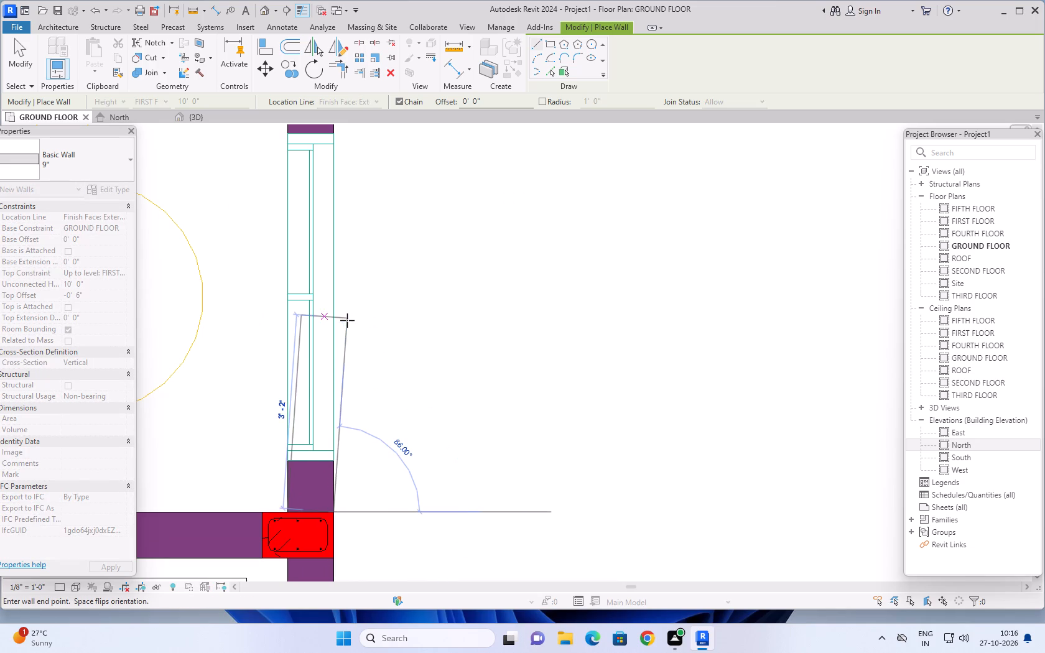
pyautogui.scroll(-4, 340, 280)
pyautogui.moveTo(341, 259); pyautogui.dragTo(345, 443, button='middle')
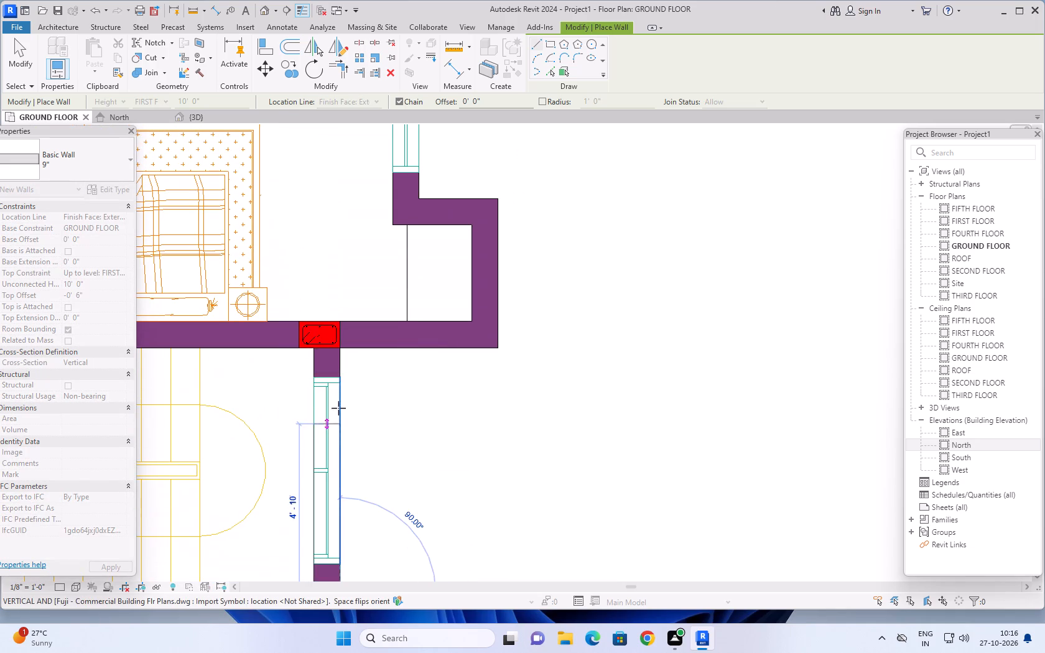
pyautogui.scroll(8, 341, 387)
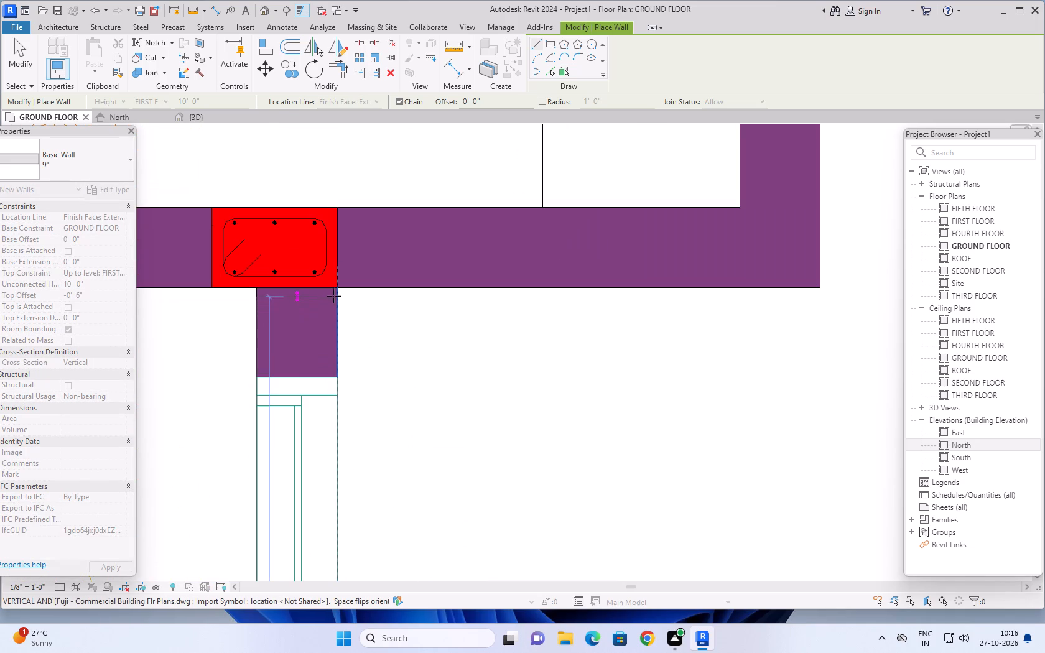
pyautogui.click(337, 287)
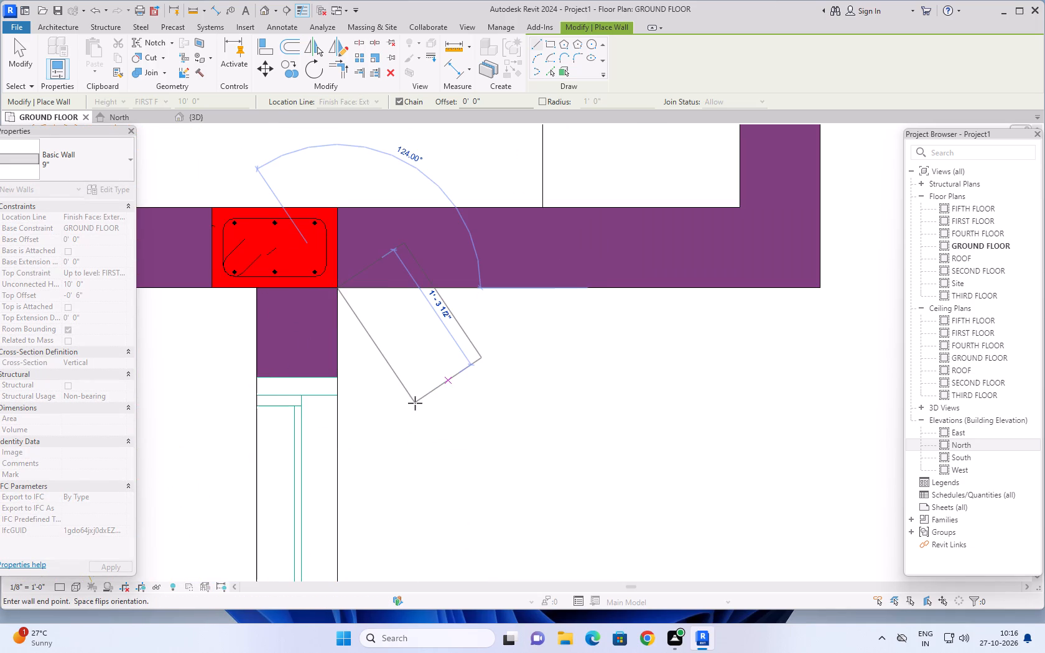
pyautogui.scroll(-12, 448, 451)
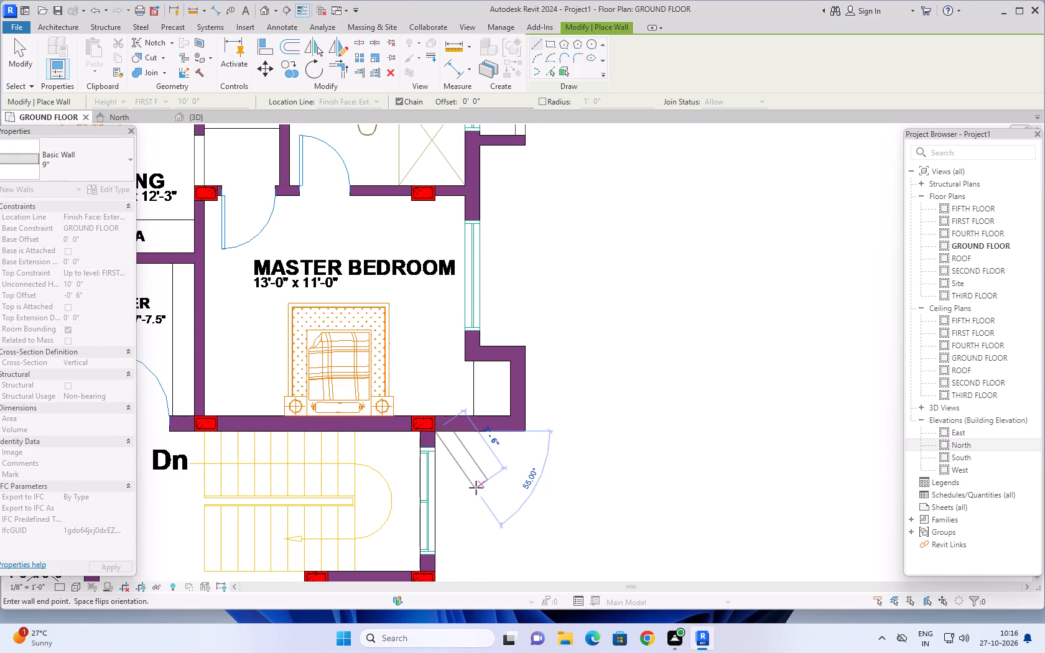
pyautogui.press('Escape')
# Draw a 9" wall about 4'-9" long across the foyer's entrance door, between the columns on either side.
pyautogui.scroll(-7, 476, 489)
pyautogui.moveTo(515, 488); pyautogui.dragTo(429, 522, button='middle')
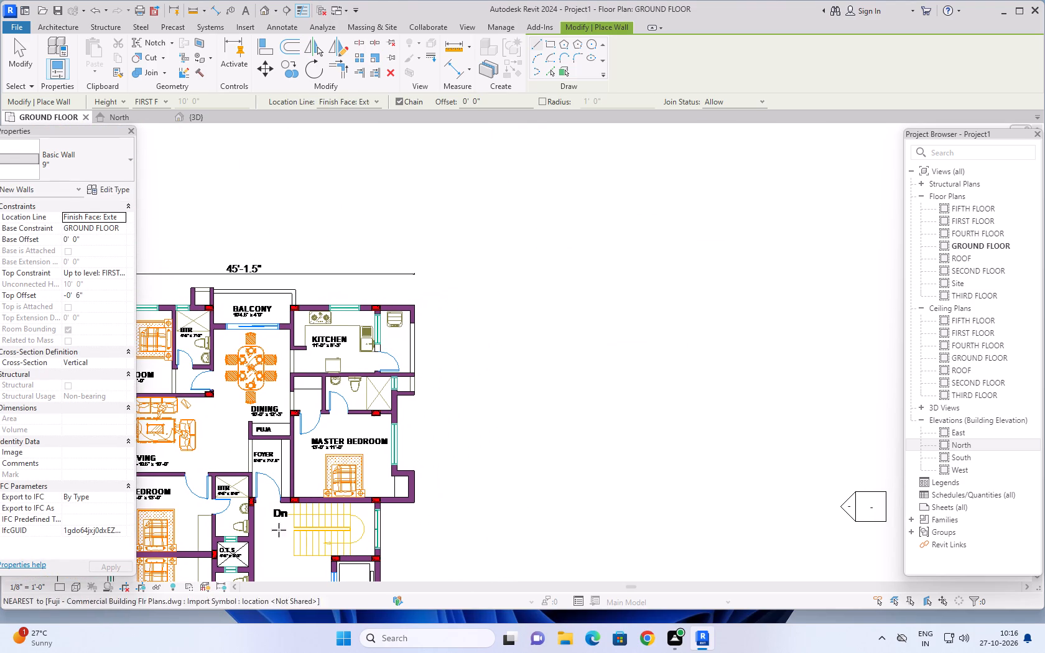
pyautogui.scroll(4, 403, 512)
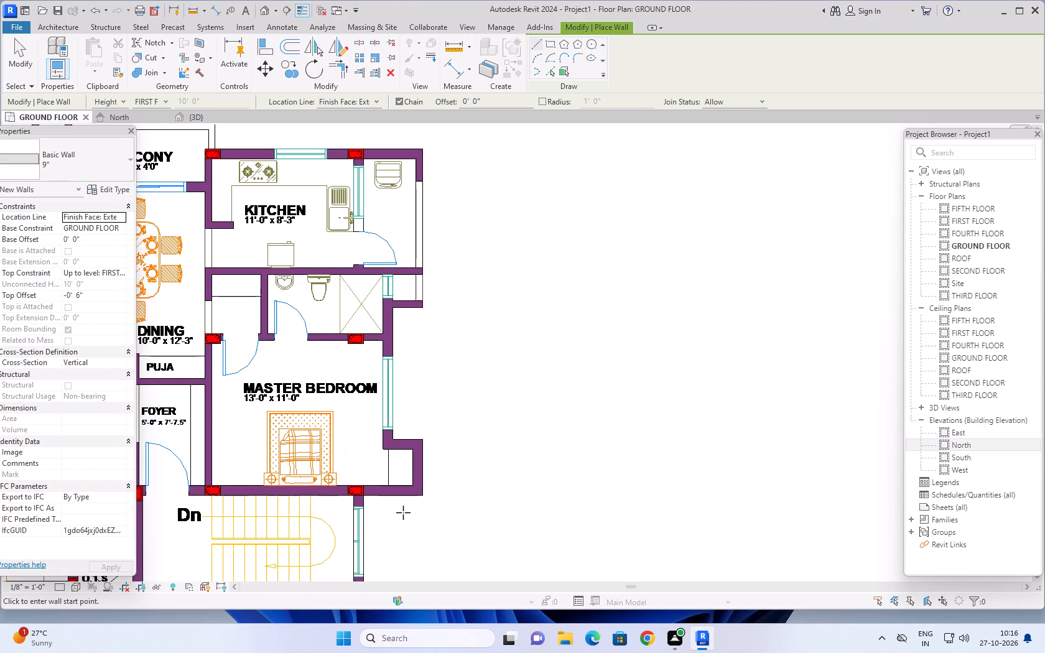
pyautogui.scroll(3, 386, 514)
pyautogui.moveTo(379, 509); pyautogui.dragTo(378, 524, button='middle')
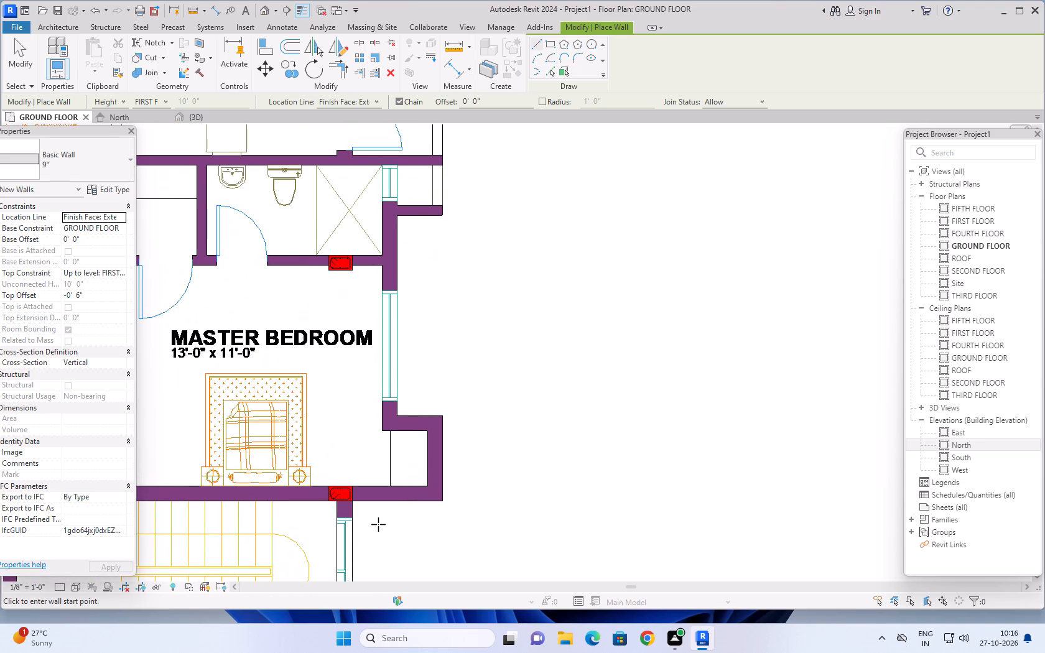
pyautogui.scroll(-3, 290, 535)
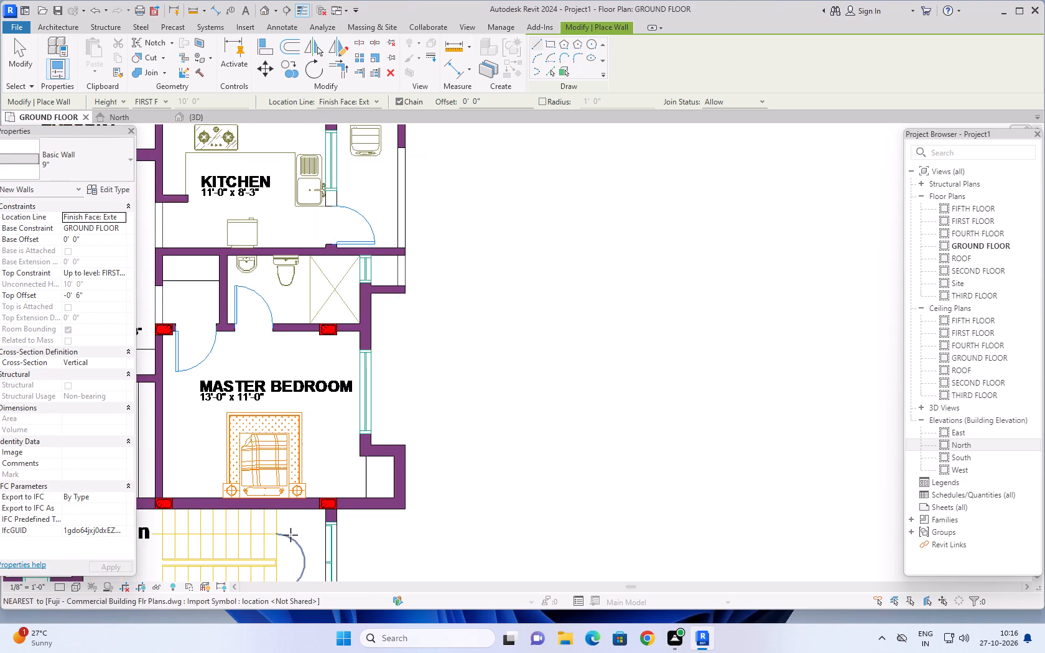
pyautogui.scroll(-3, 290, 535)
pyautogui.scroll(4, 176, 511)
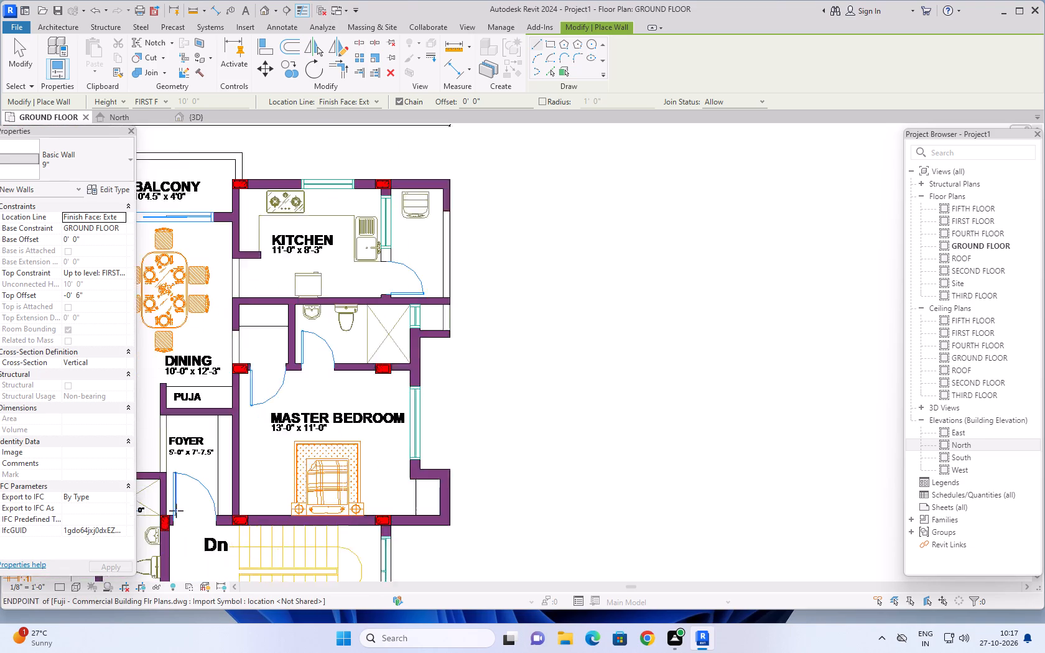
pyautogui.scroll(10, 176, 511)
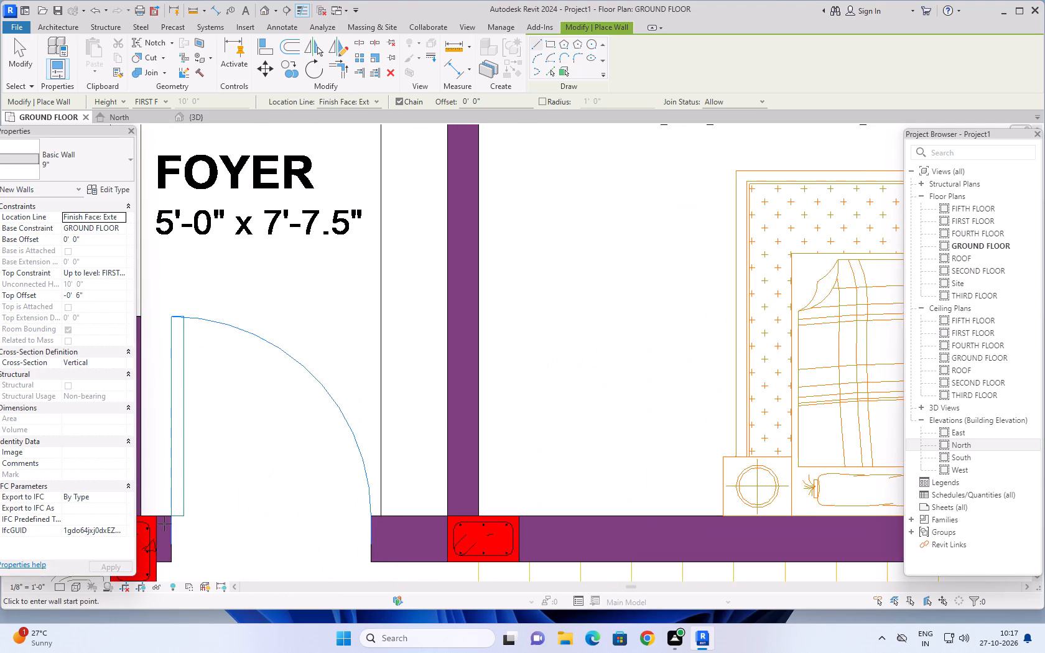
pyautogui.scroll(1, 164, 523)
pyautogui.click(157, 516)
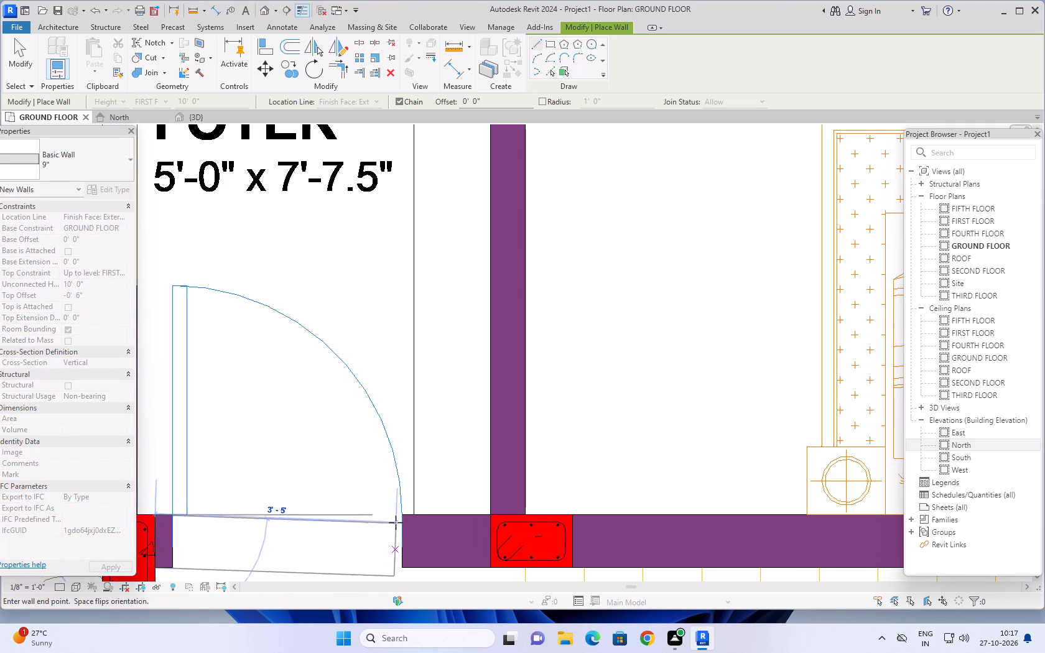
pyautogui.click(491, 515)
pyautogui.press('Escape')
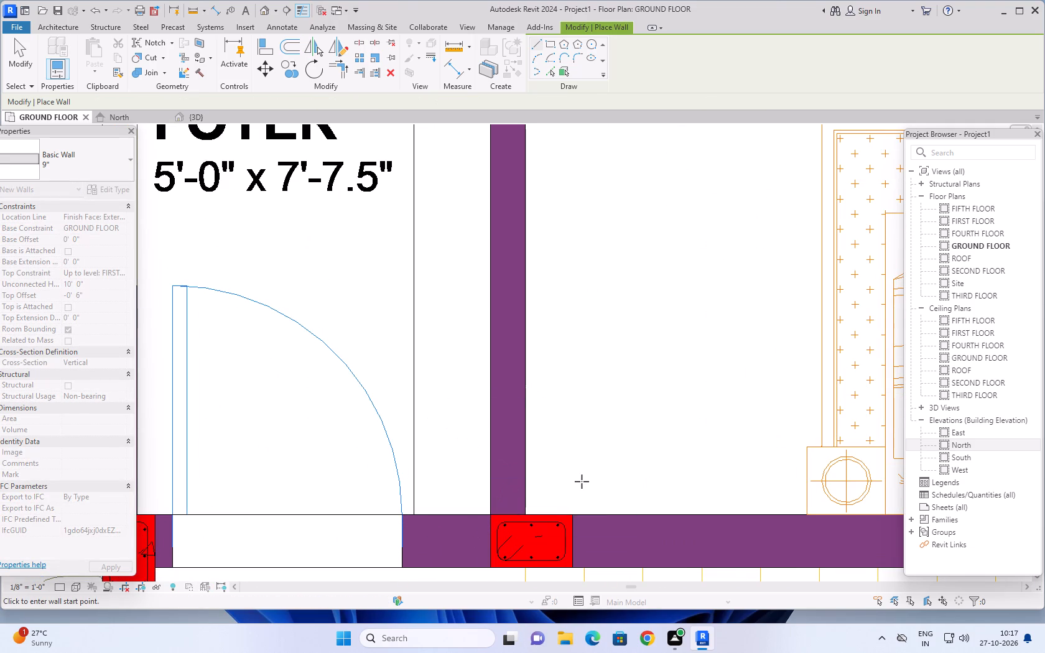
# Draw a 9" wall between the master bedroom and the staircase, from the foyer-side column to the outer column.
pyautogui.scroll(-6, 582, 481)
pyautogui.moveTo(590, 475); pyautogui.dragTo(355, 460, button='middle')
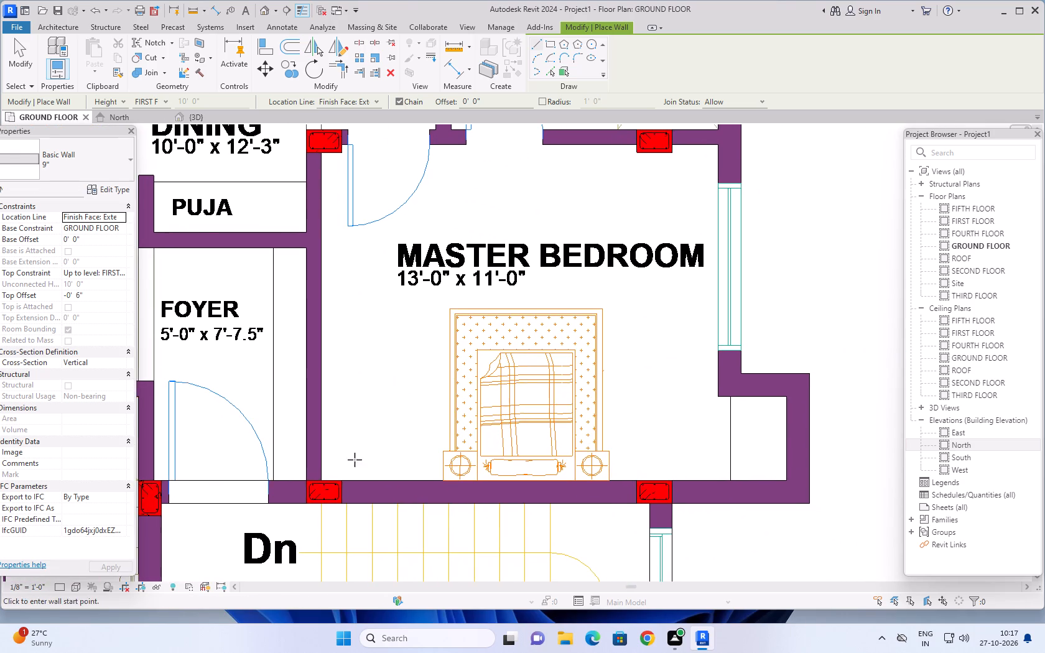
pyautogui.scroll(7, 337, 484)
pyautogui.click(333, 479)
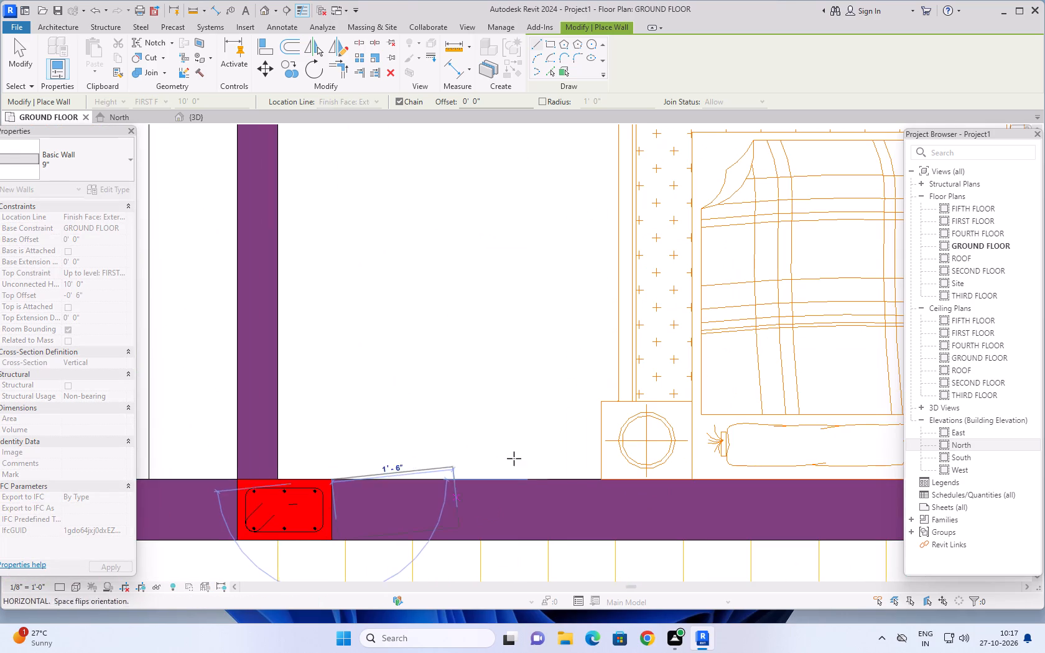
pyautogui.scroll(-2, 746, 480)
pyautogui.moveTo(745, 483); pyautogui.dragTo(277, 491, button='middle')
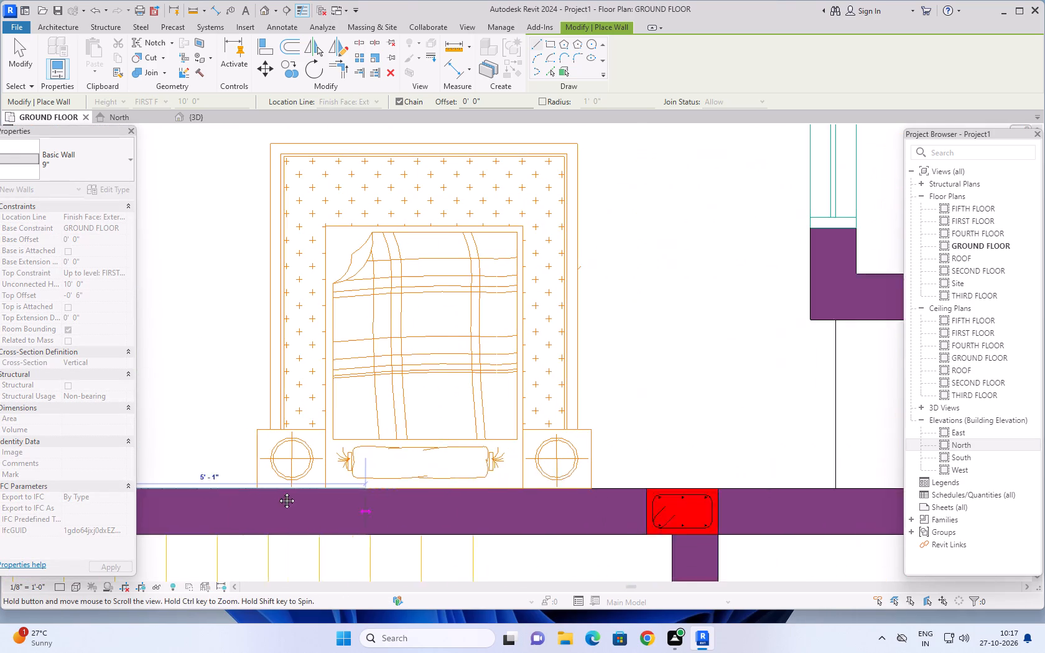
pyautogui.moveTo(277, 491); pyautogui.dragTo(245, 496, button='middle')
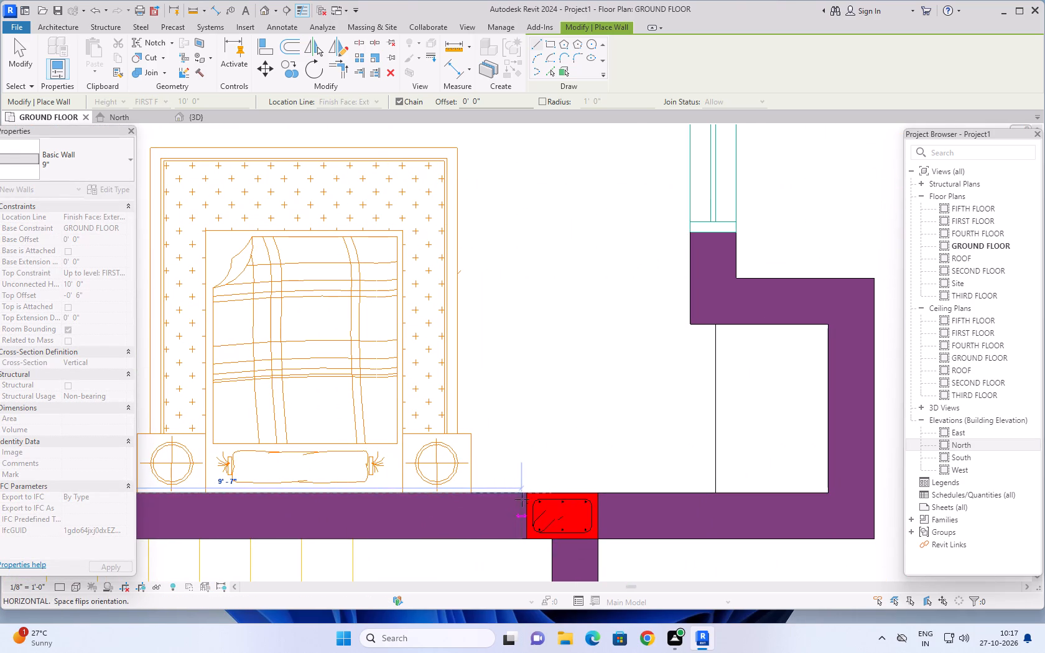
pyautogui.click(526, 495)
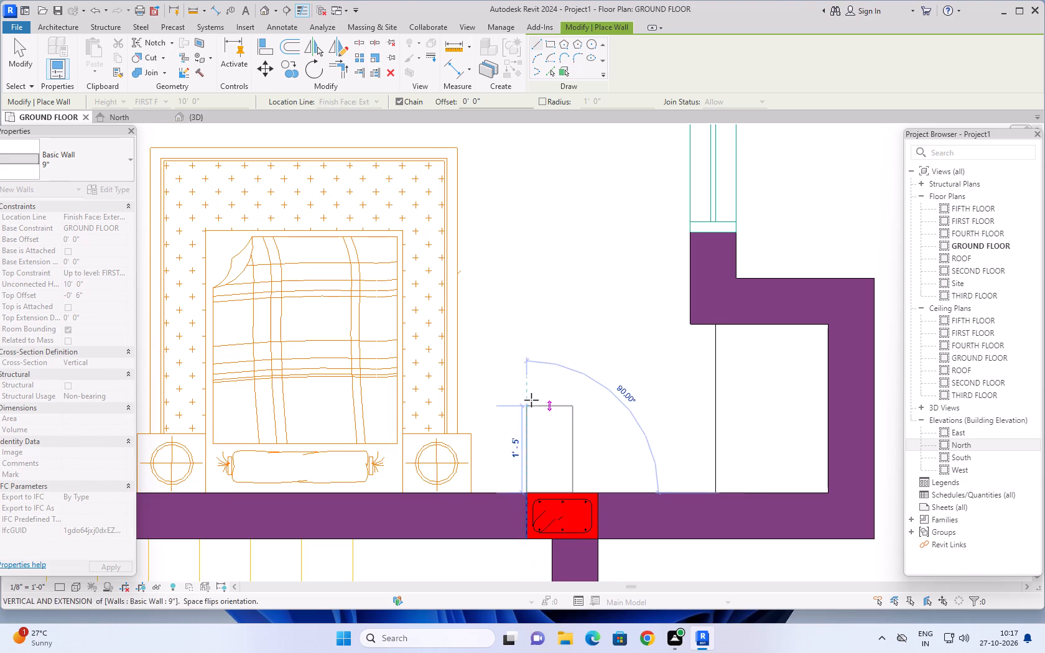
pyautogui.press('Escape')
# Draw a 9" wall about 4'-6" long from the master bedroom's outer column to the wardrobe niche's lower outer corner.
pyautogui.scroll(-4, 533, 396)
pyautogui.moveTo(531, 396); pyautogui.dragTo(315, 404, button='middle')
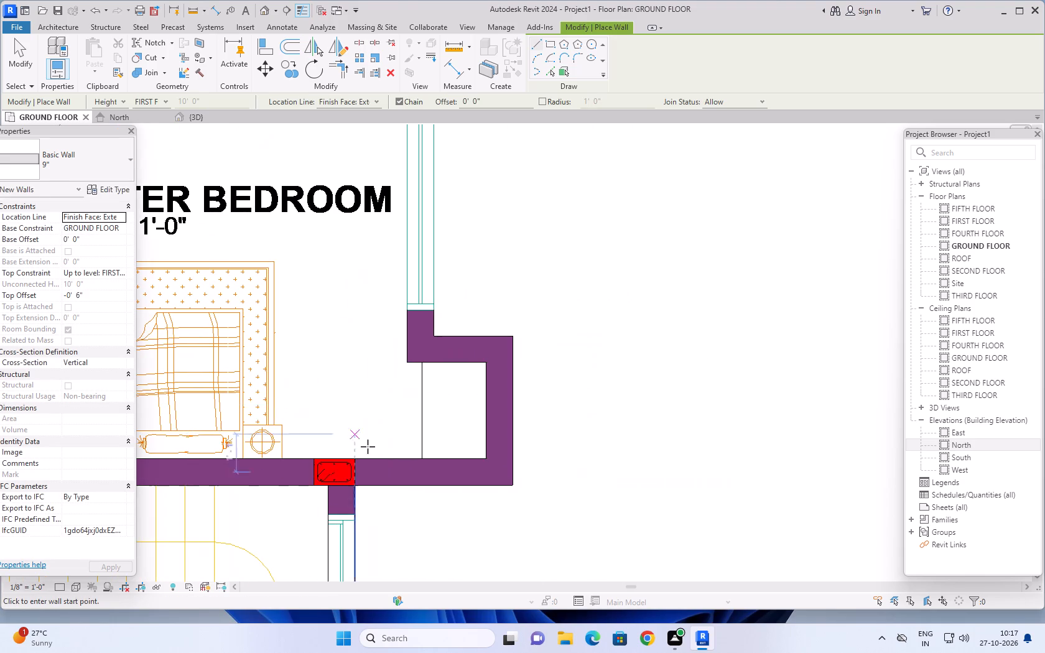
pyautogui.scroll(5, 369, 449)
pyautogui.click(341, 470)
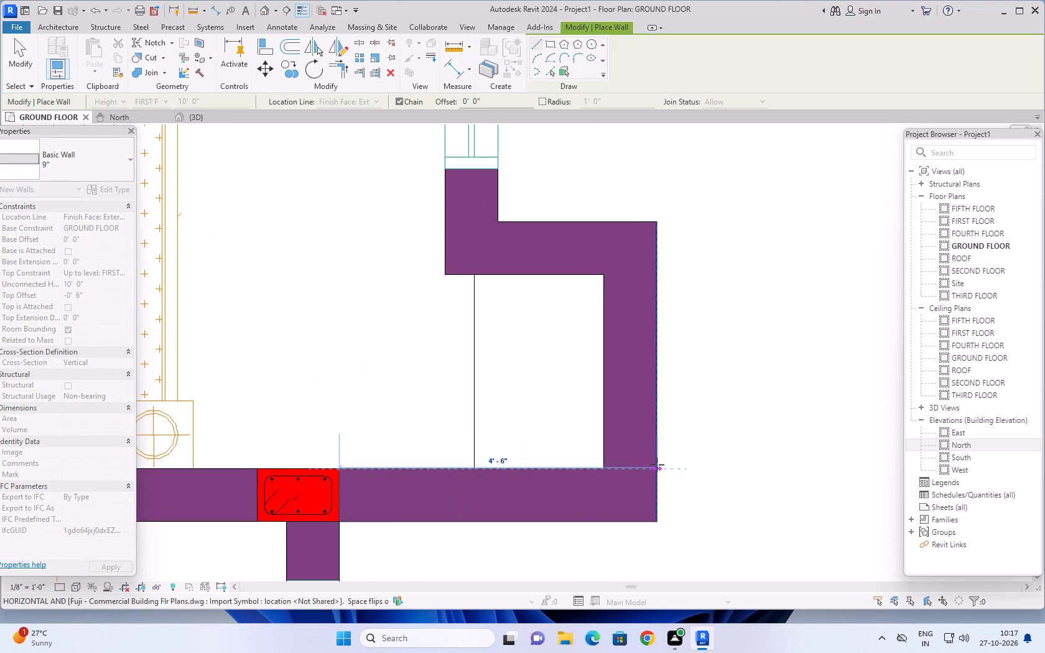
pyautogui.scroll(4, 659, 465)
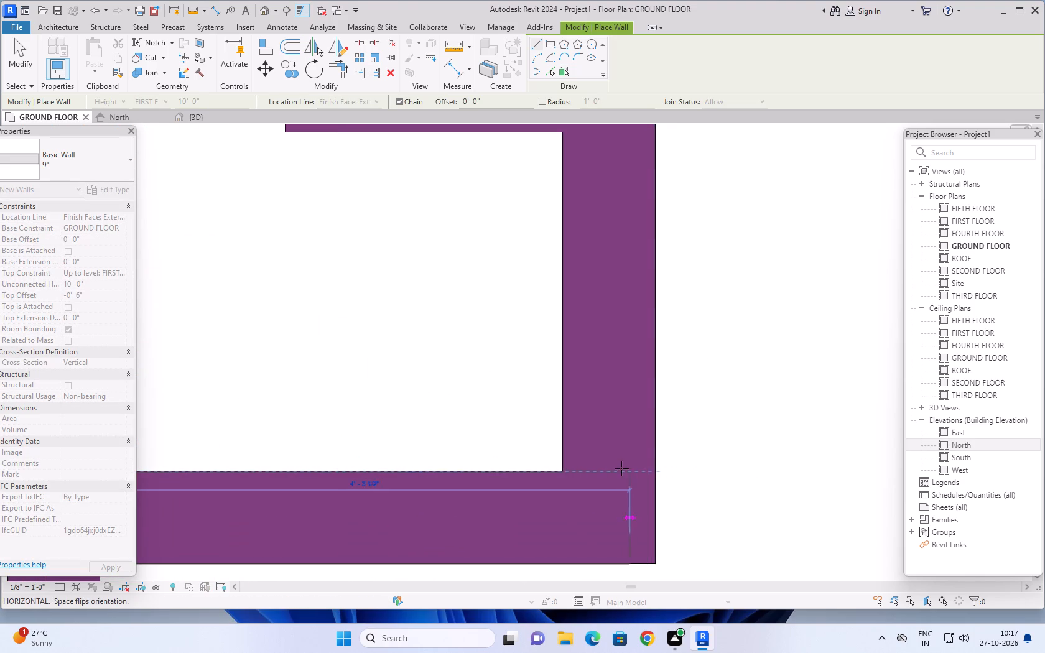
pyautogui.click(656, 473)
# Continue the 9" wall about 3'-6" up the wardrobe niche's outer side to its upper corner, flipped onto the plan lines.
pyautogui.scroll(-7, 659, 335)
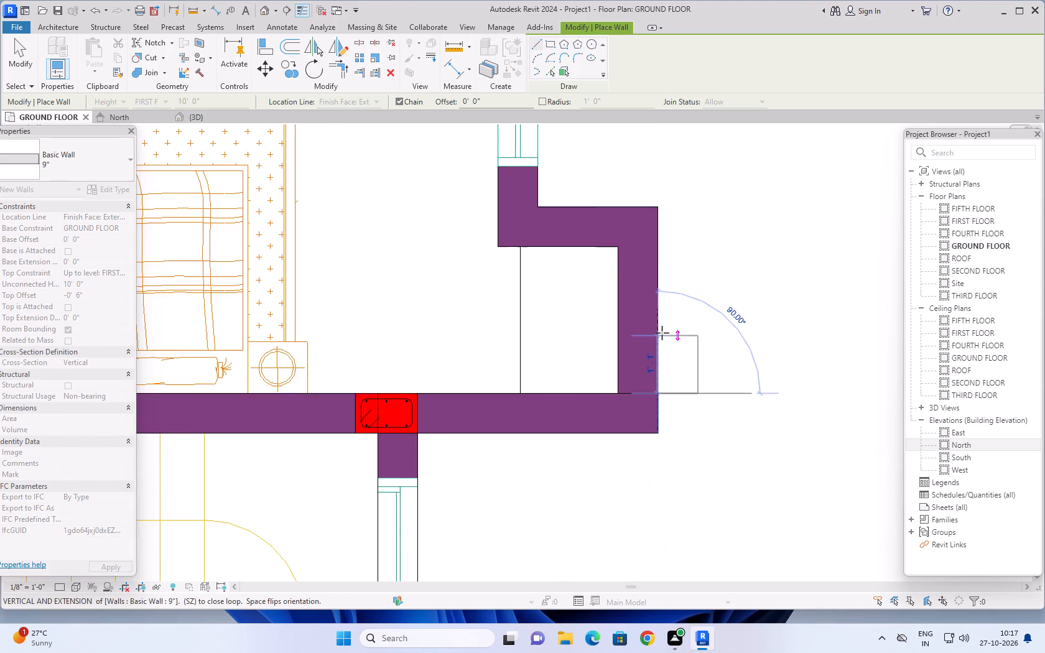
pyautogui.moveTo(687, 317); pyautogui.dragTo(674, 476, button='middle')
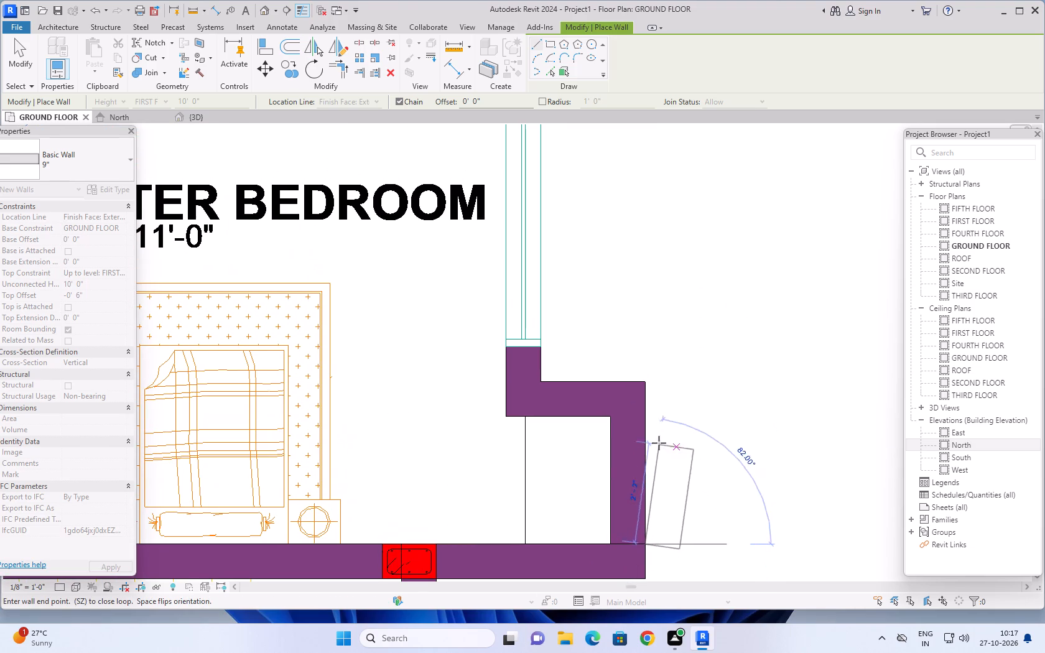
pyautogui.press('space')
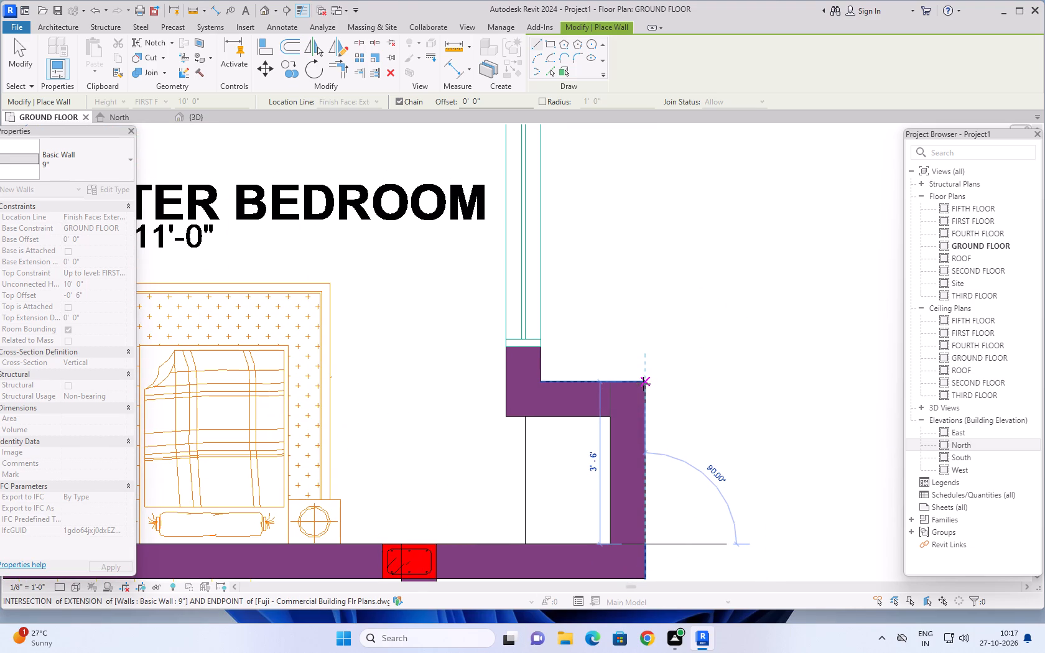
pyautogui.scroll(9, 643, 384)
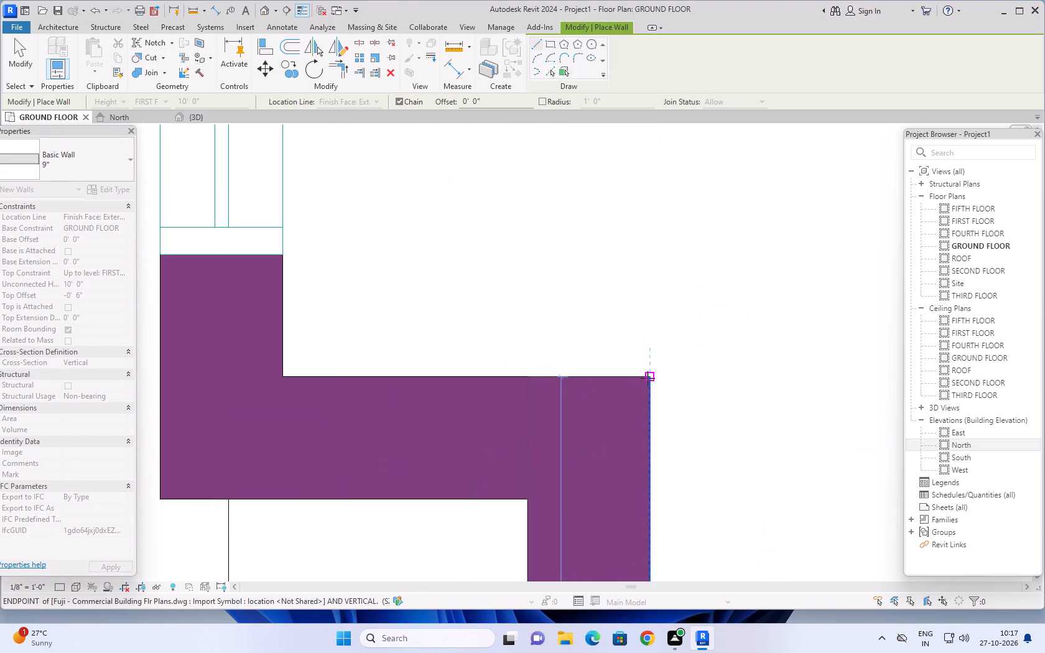
pyautogui.click(648, 378)
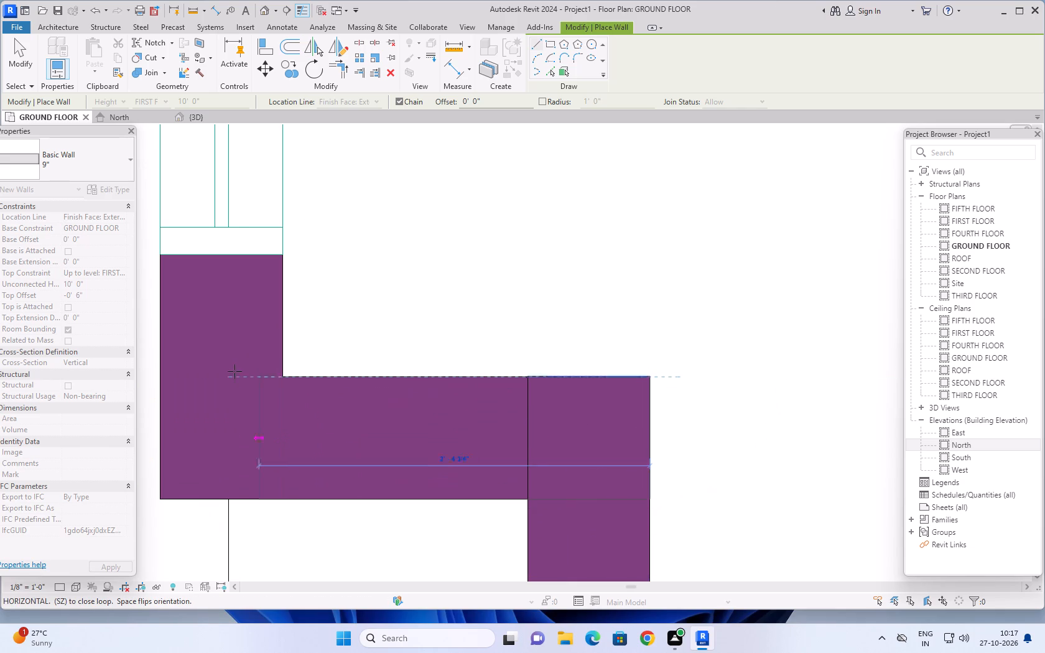
# Continue the 9" wall about 3'-0" along the wardrobe niche's top edge to the inner face of the master bedroom's window wall.
pyautogui.scroll(-4, 231, 371)
pyautogui.moveTo(231, 371); pyautogui.dragTo(386, 374, button='middle')
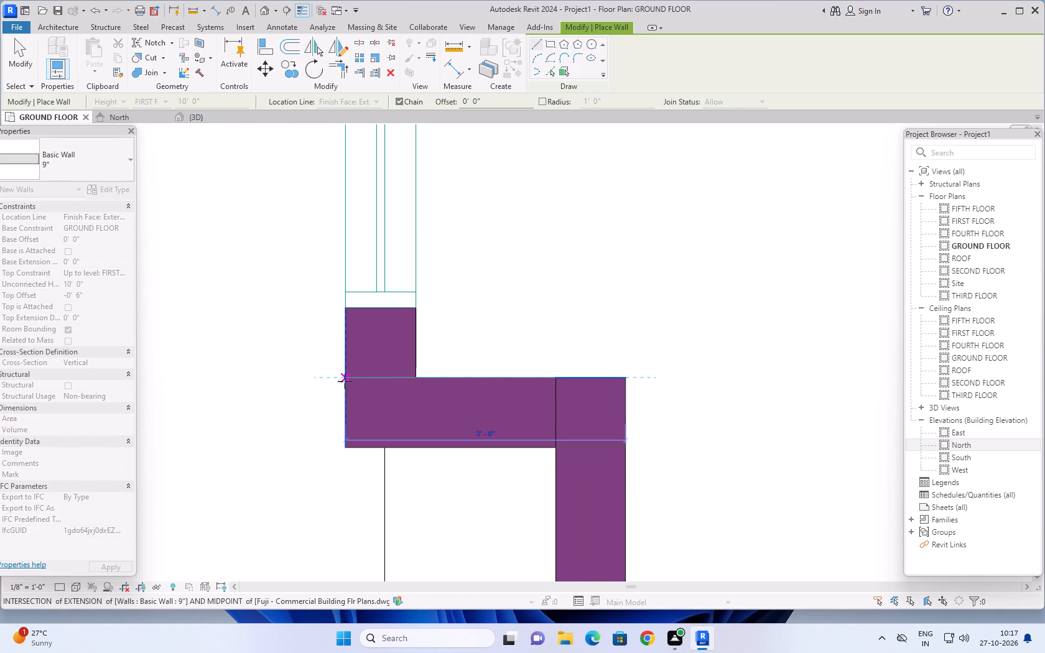
pyautogui.scroll(3, 345, 381)
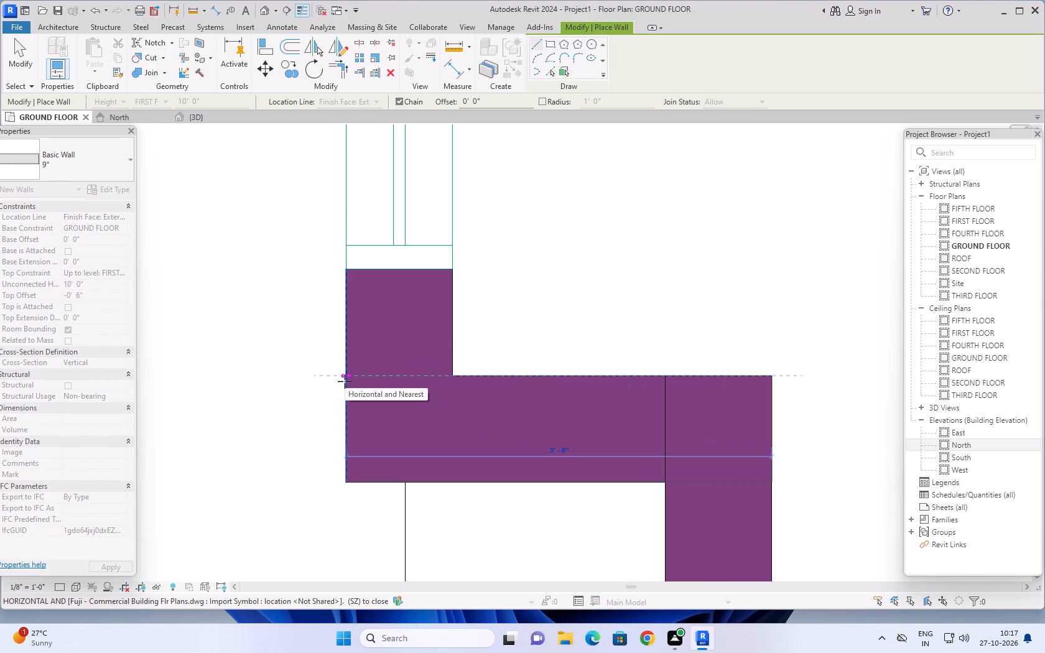
pyautogui.click(347, 378)
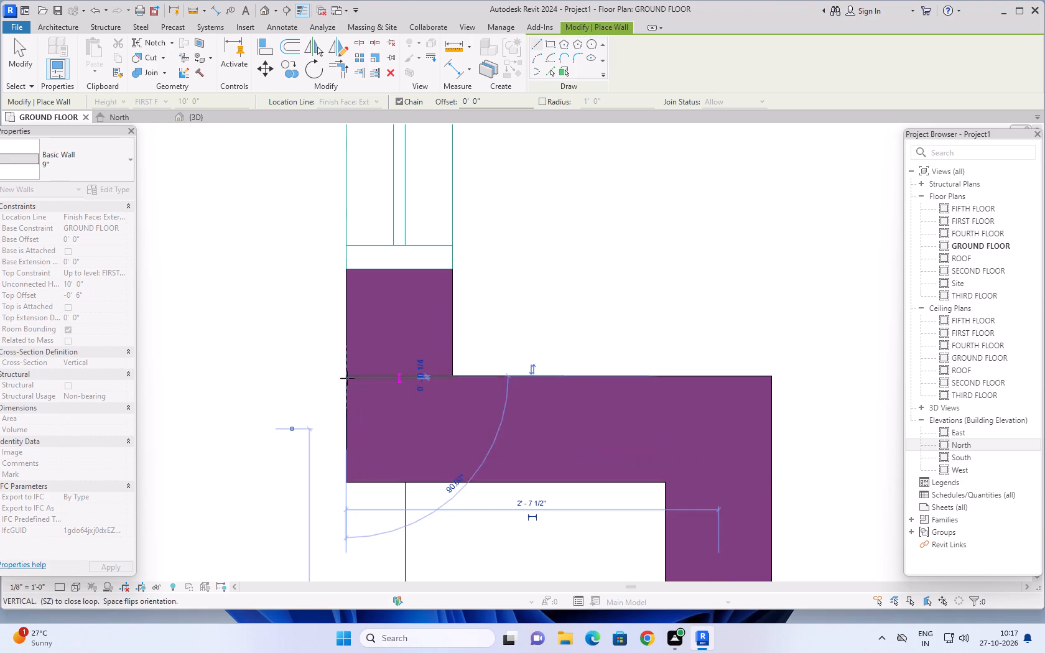
# Continue the 9" wall past the master bedroom and bathroom windows up to the kitchen's lower wall, flipped onto the plan lines.
pyautogui.scroll(-7, 339, 320)
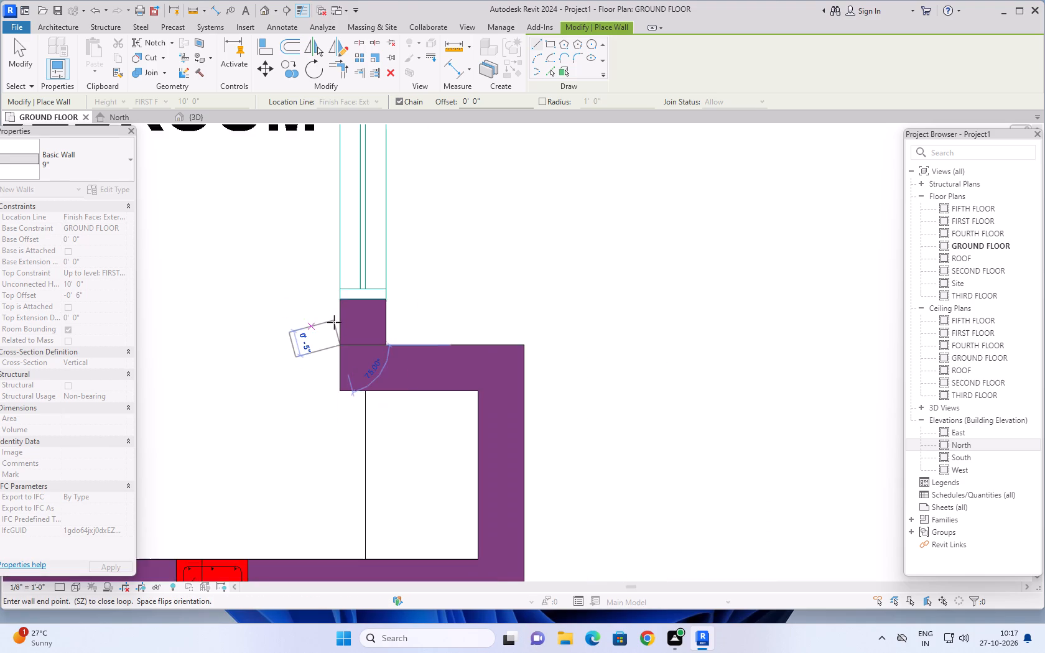
pyautogui.scroll(-4, 334, 322)
pyautogui.moveTo(333, 322); pyautogui.dragTo(330, 545, button='middle')
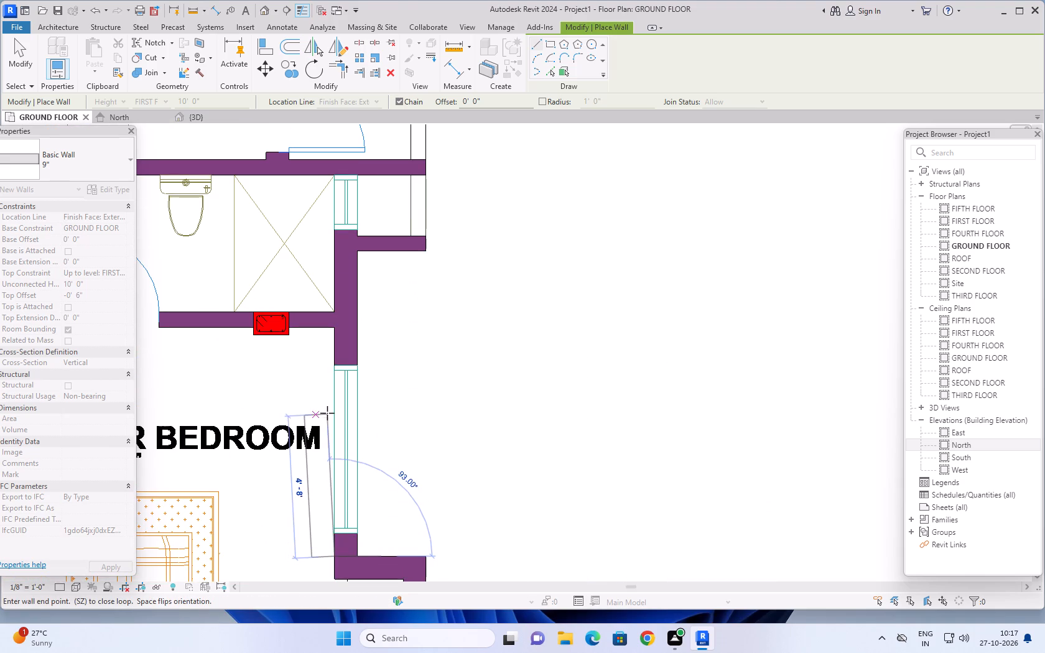
pyautogui.press('space')
pyautogui.scroll(2, 334, 392)
pyautogui.scroll(-2, 334, 384)
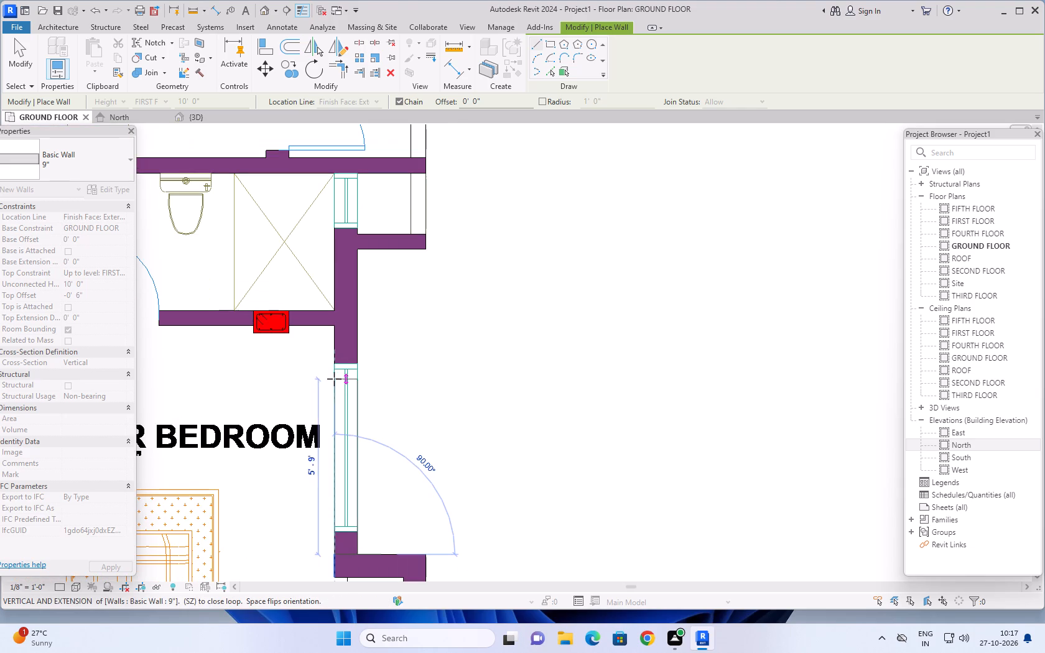
pyautogui.moveTo(333, 377); pyautogui.dragTo(333, 524, button='middle')
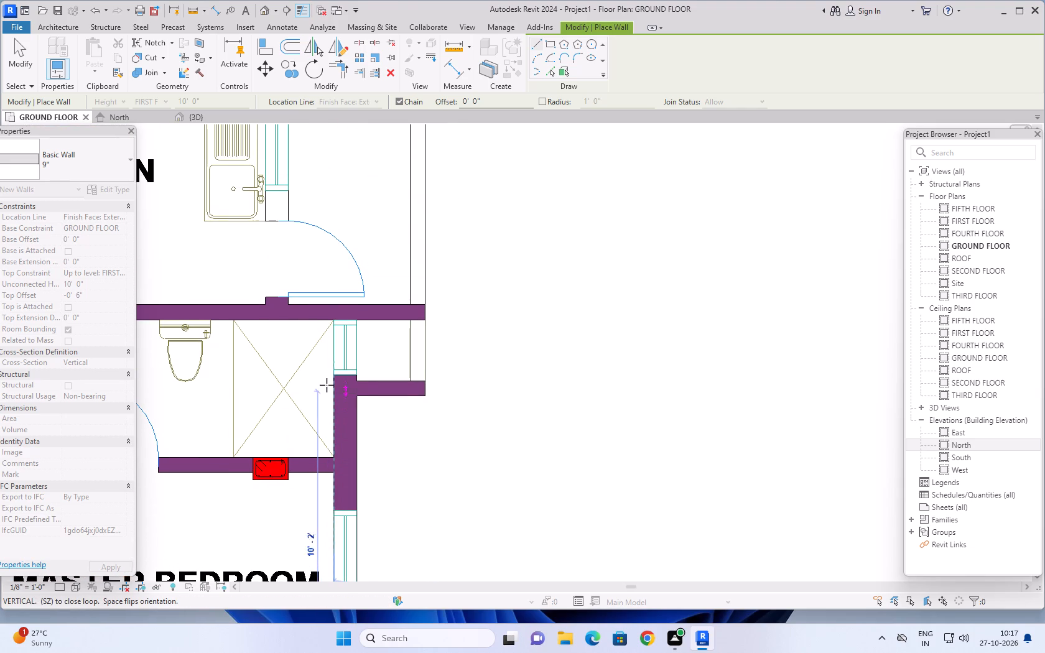
pyautogui.scroll(2, 331, 325)
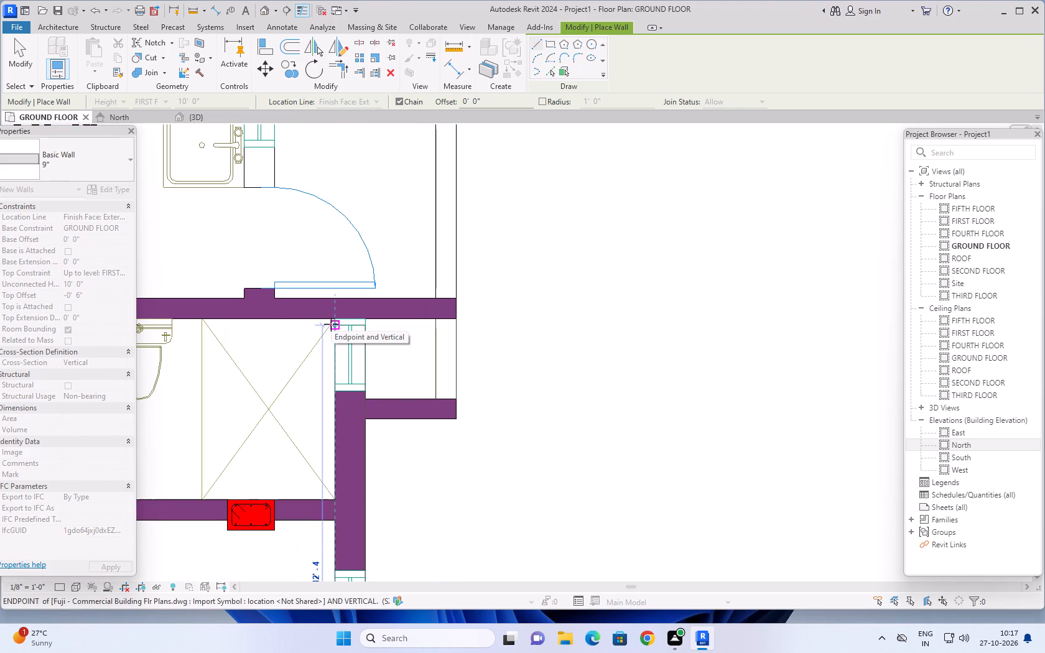
pyautogui.scroll(3, 331, 324)
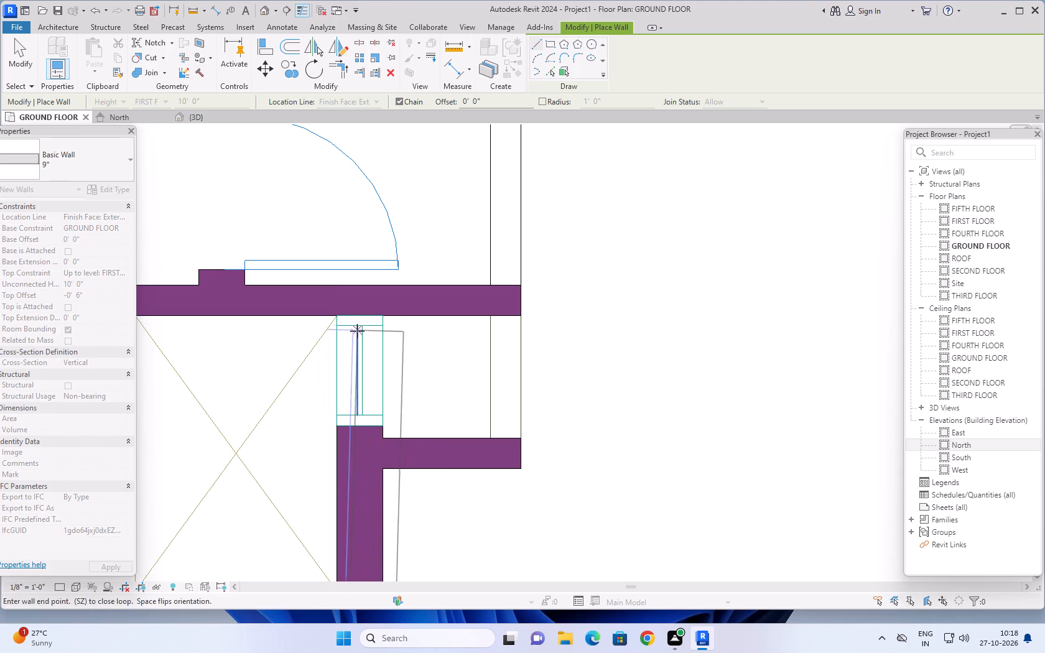
pyautogui.scroll(3, 337, 356)
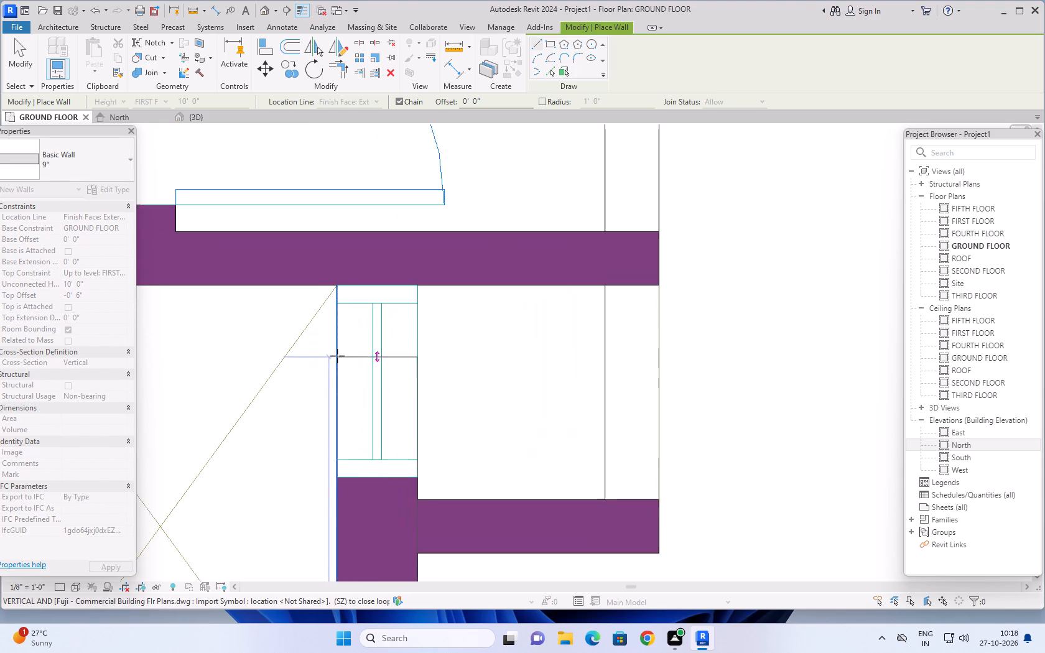
pyautogui.scroll(2, 337, 356)
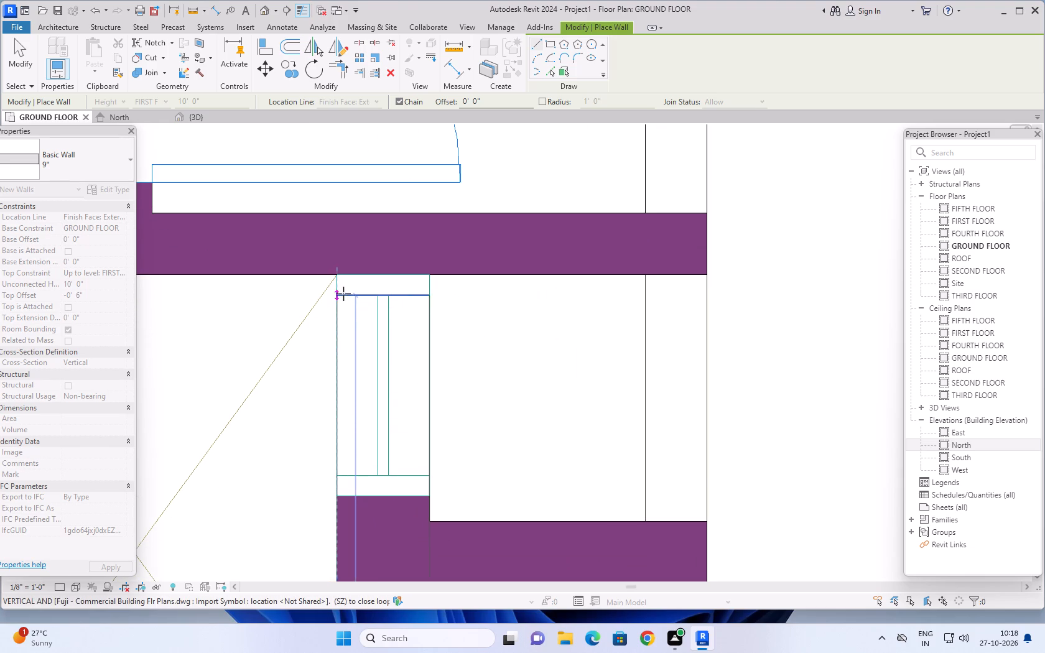
pyautogui.click(337, 276)
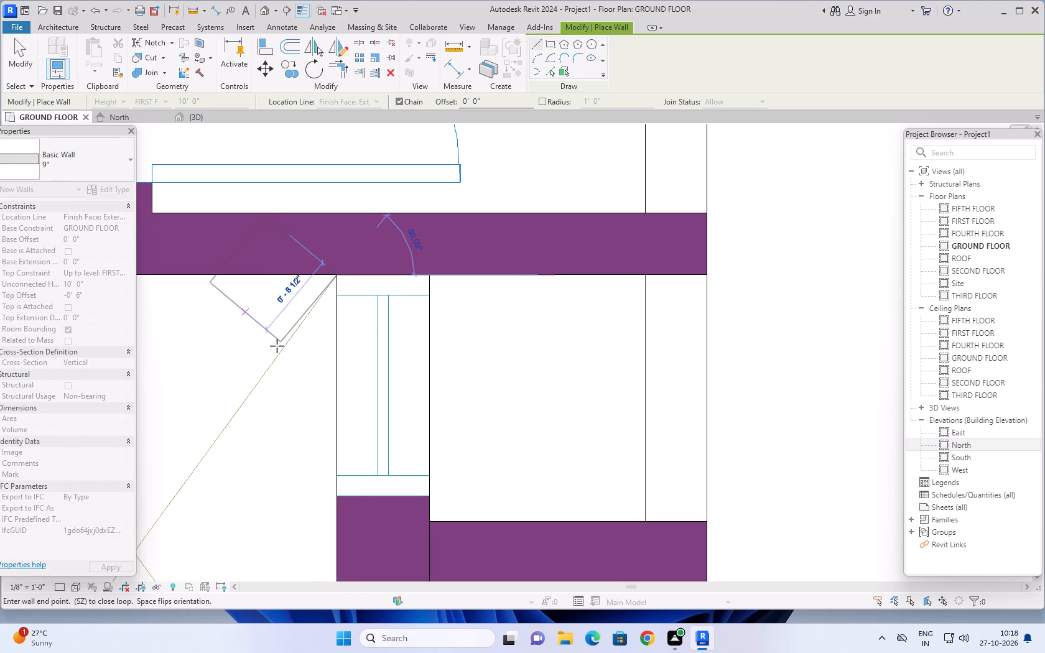
# End the current wall chain at the kitchen's lower wall.
pyautogui.scroll(-13, 277, 354)
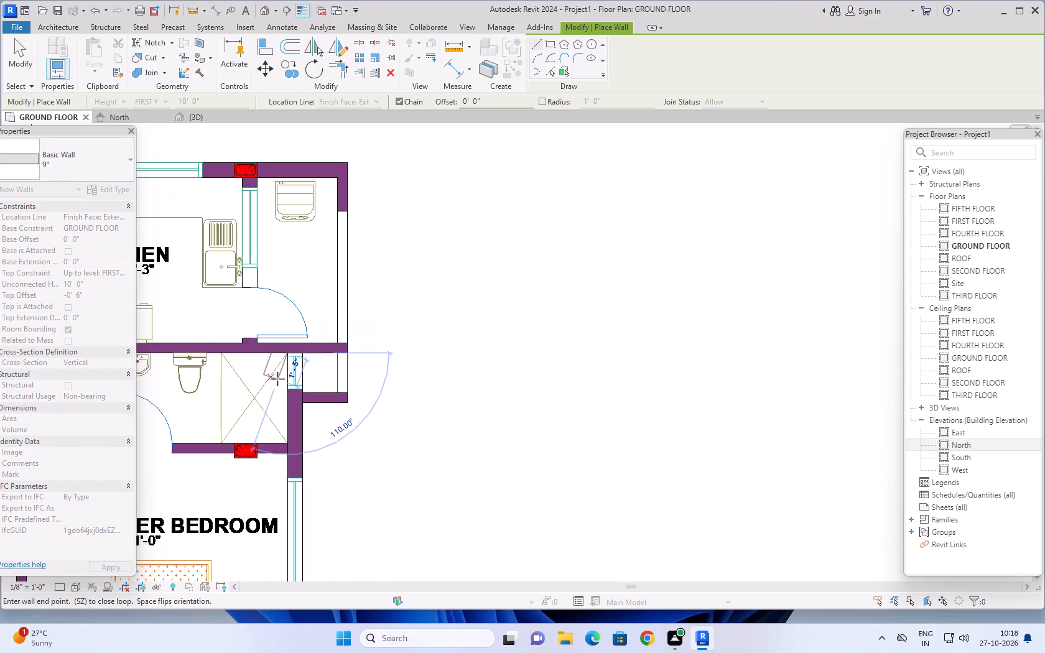
pyautogui.moveTo(277, 379); pyautogui.dragTo(391, 399, button='middle')
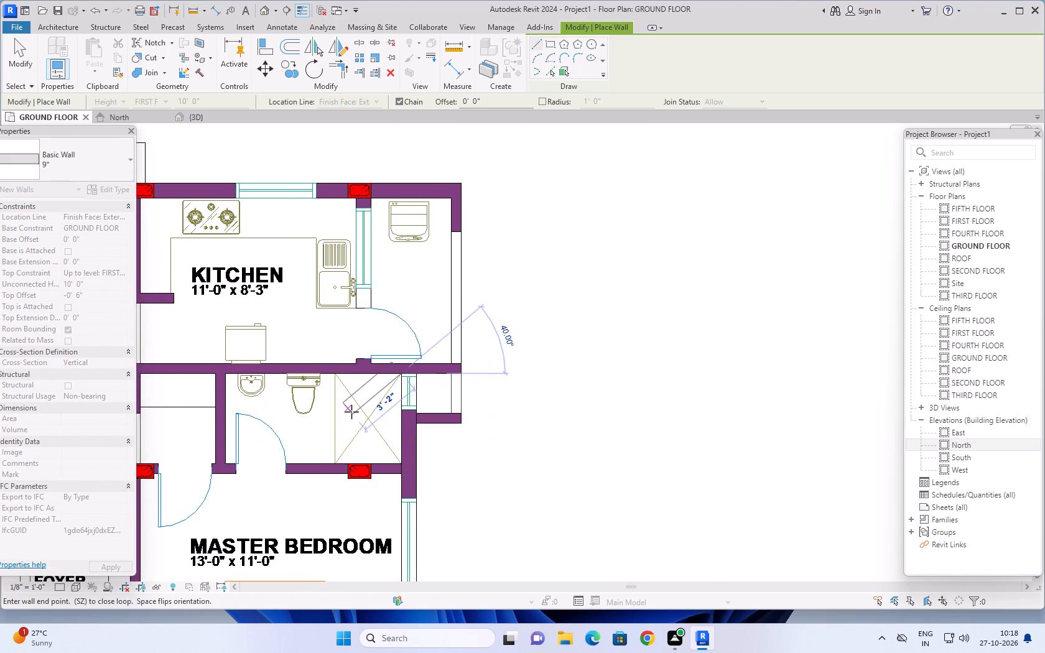
pyautogui.scroll(-1, 351, 412)
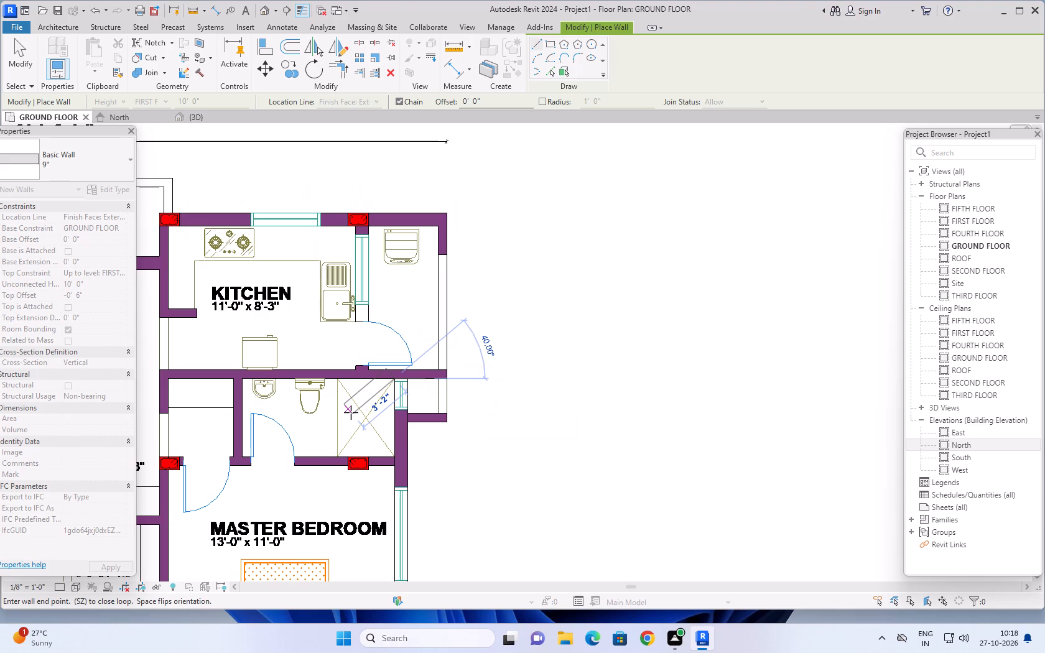
pyautogui.press('Escape')
# Draw a 9" wall about 4'-6" long from the kitchen utility area's upper outer corner to the nearest column, flipped onto the plan lines.
pyautogui.scroll(-4, 362, 410)
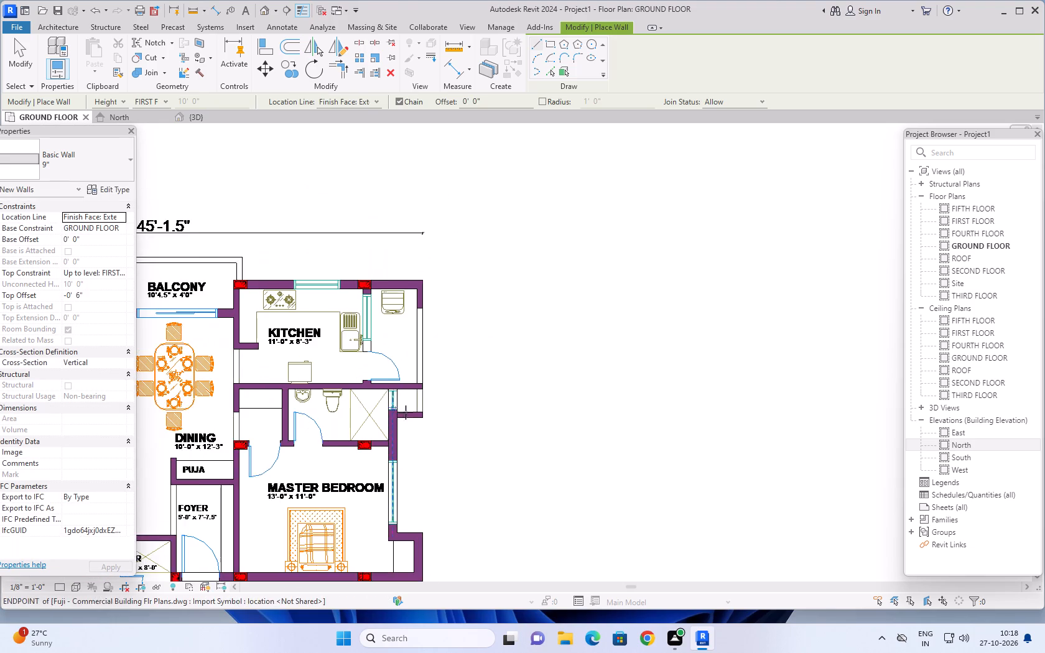
pyautogui.moveTo(488, 398); pyautogui.dragTo(514, 365, button='middle')
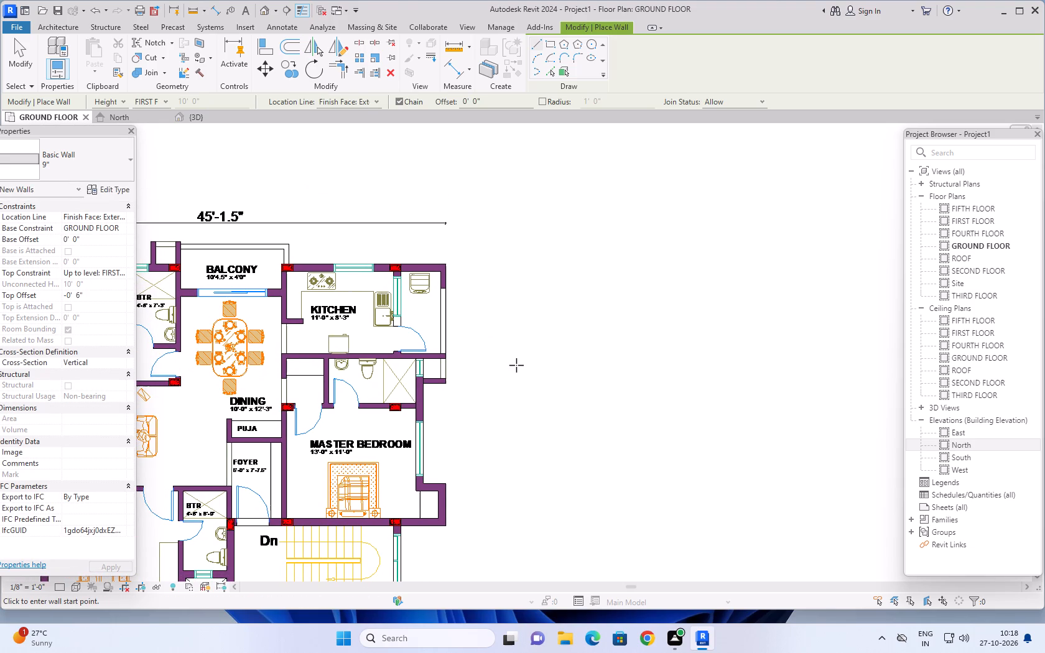
pyautogui.scroll(-1, 526, 332)
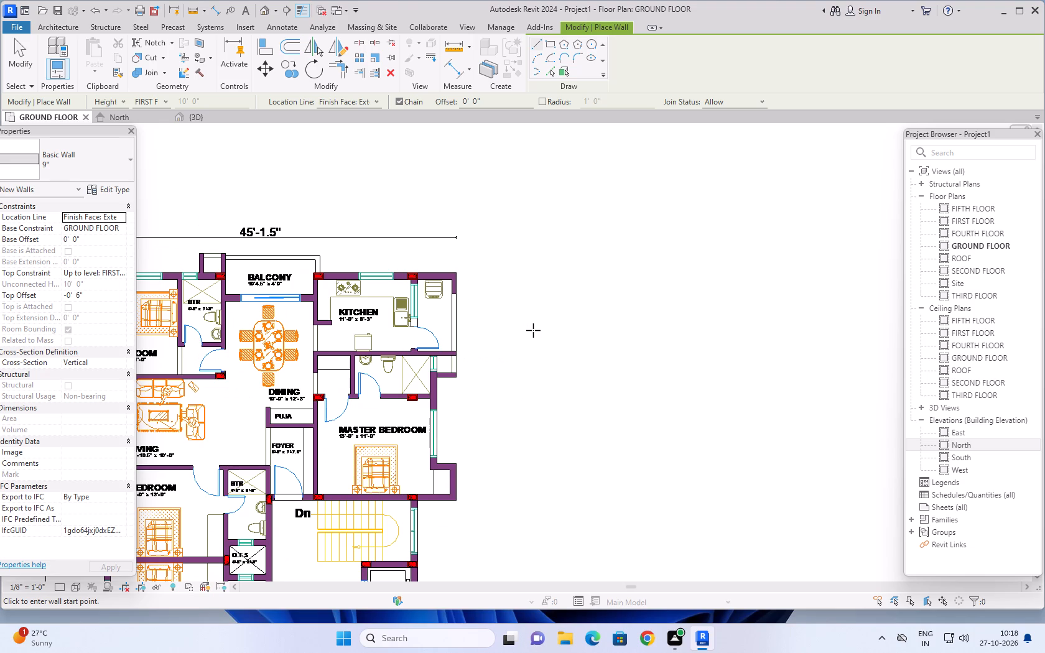
pyautogui.scroll(-1, 533, 330)
pyautogui.moveTo(546, 304); pyautogui.dragTo(598, 294, button='middle')
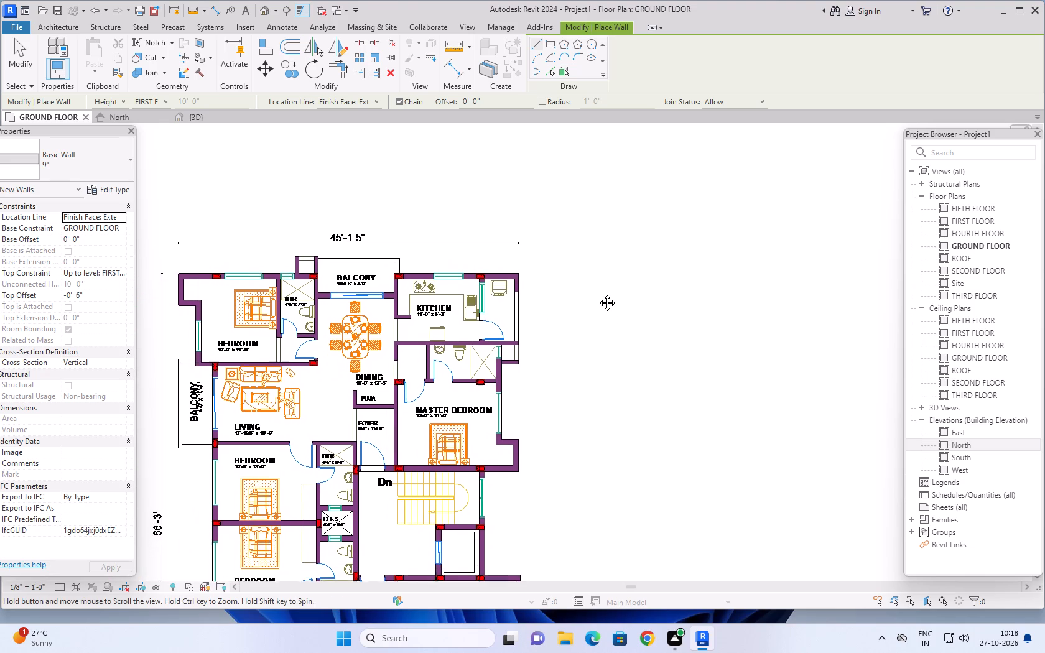
pyautogui.moveTo(598, 294); pyautogui.dragTo(598, 289, button='middle')
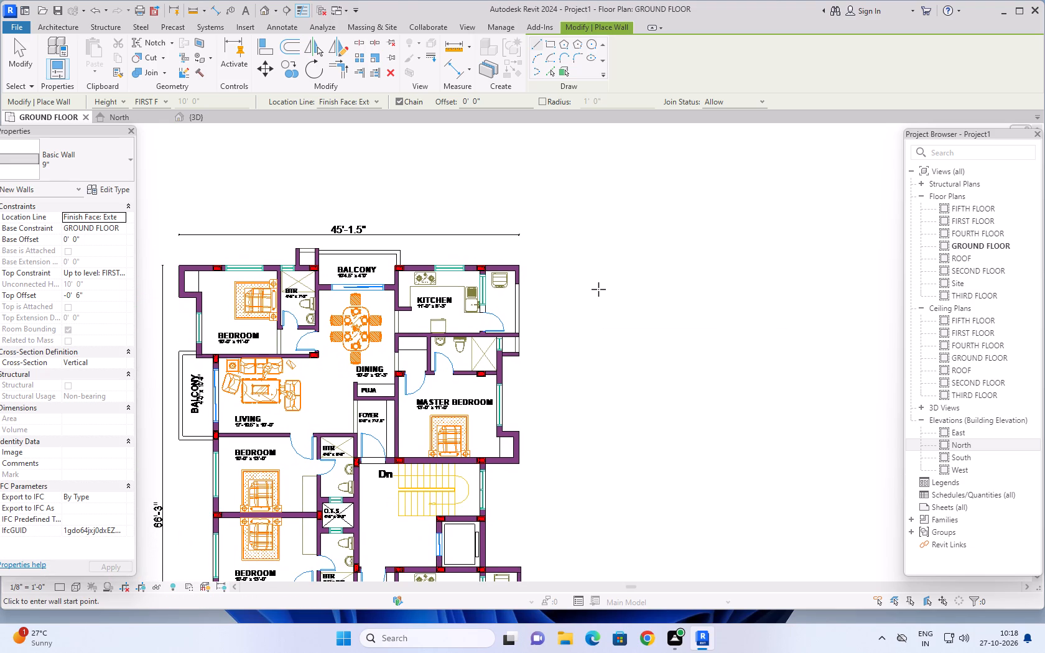
pyautogui.scroll(6, 493, 260)
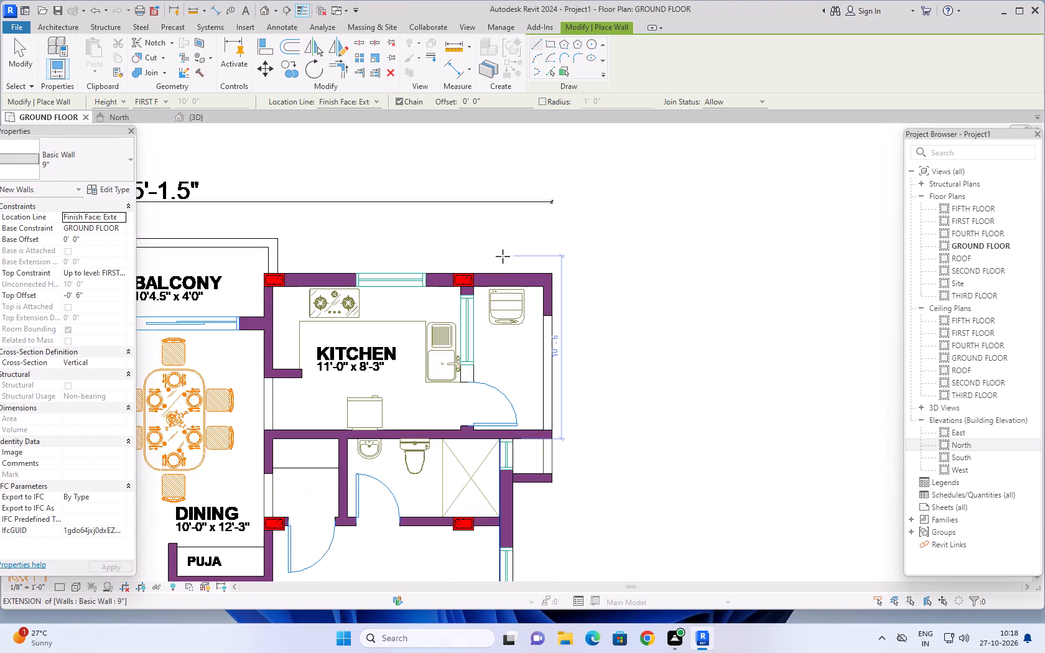
pyautogui.scroll(5, 503, 256)
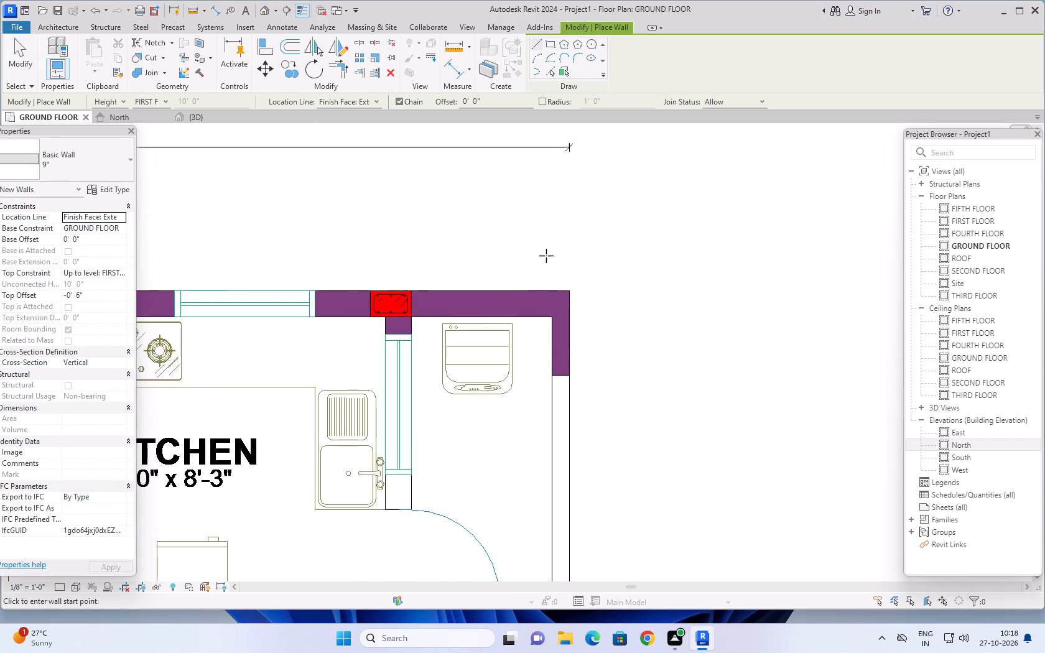
pyautogui.scroll(-4, 546, 256)
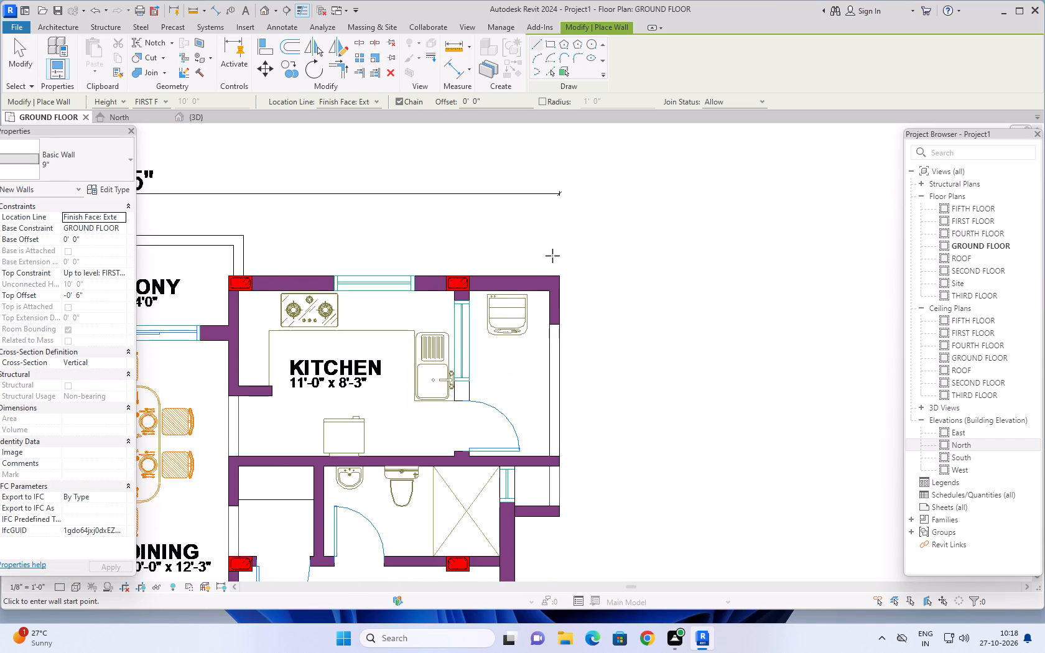
pyautogui.scroll(-2, 558, 256)
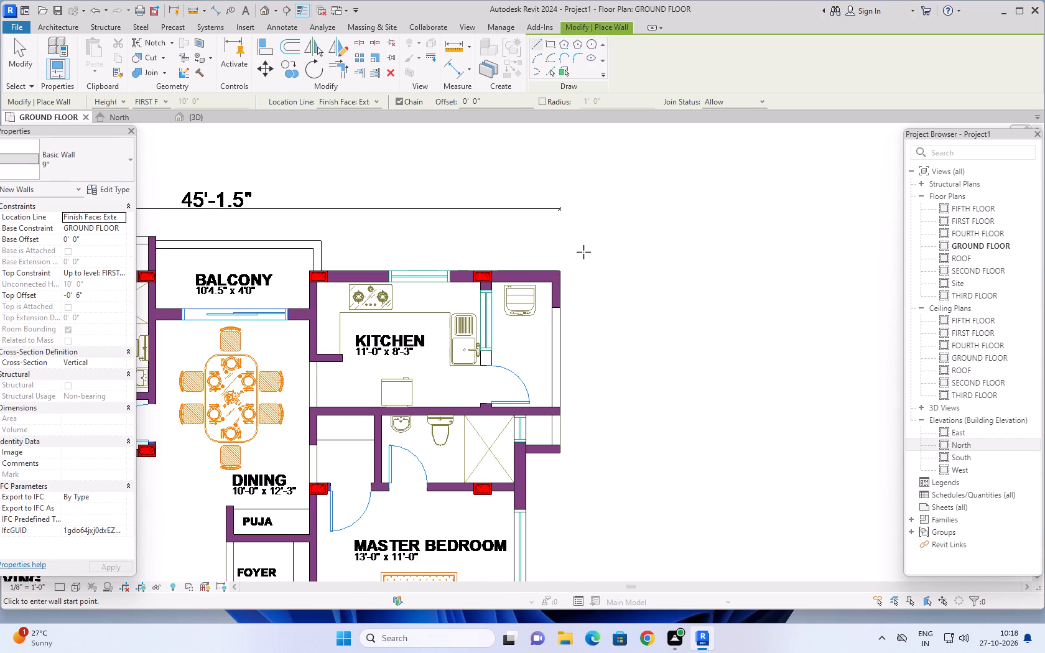
pyautogui.scroll(8, 578, 257)
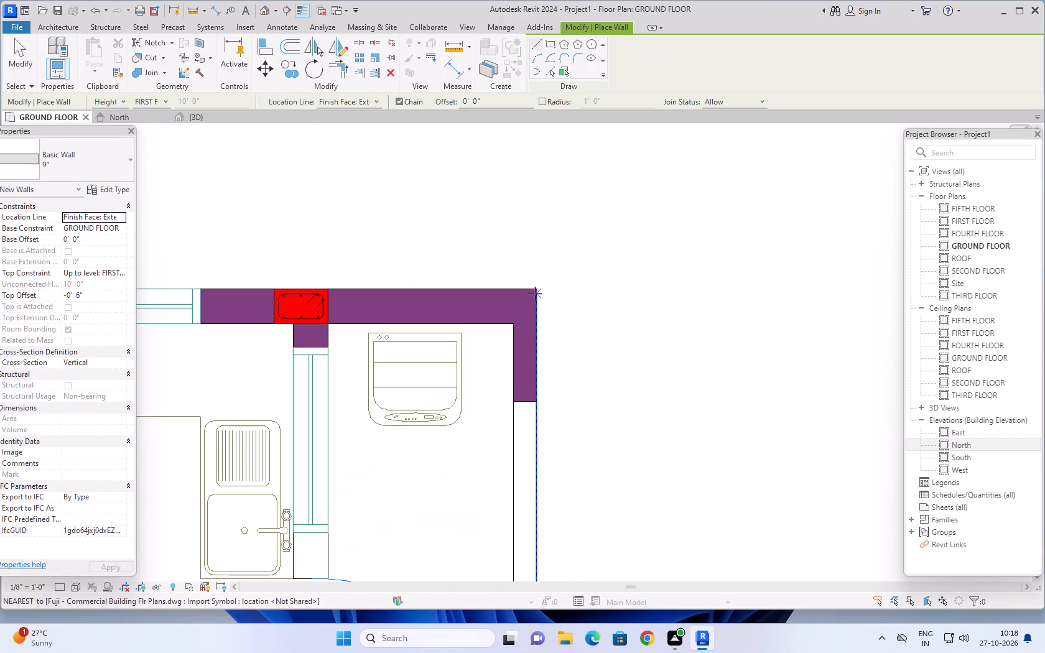
pyautogui.click(536, 290)
pyautogui.press('space')
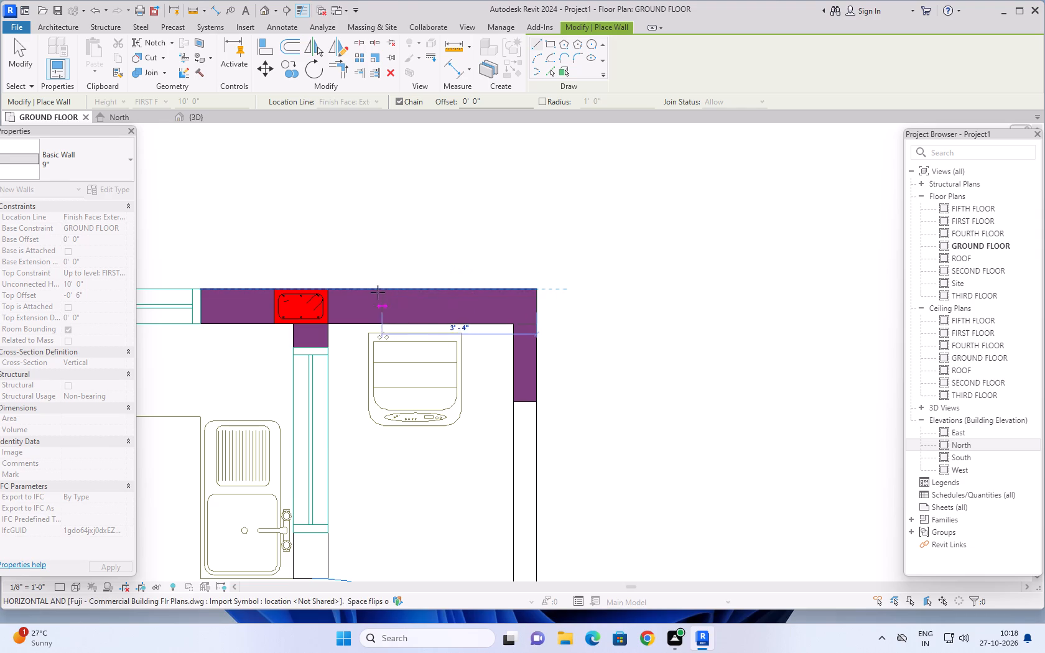
pyautogui.click(328, 292)
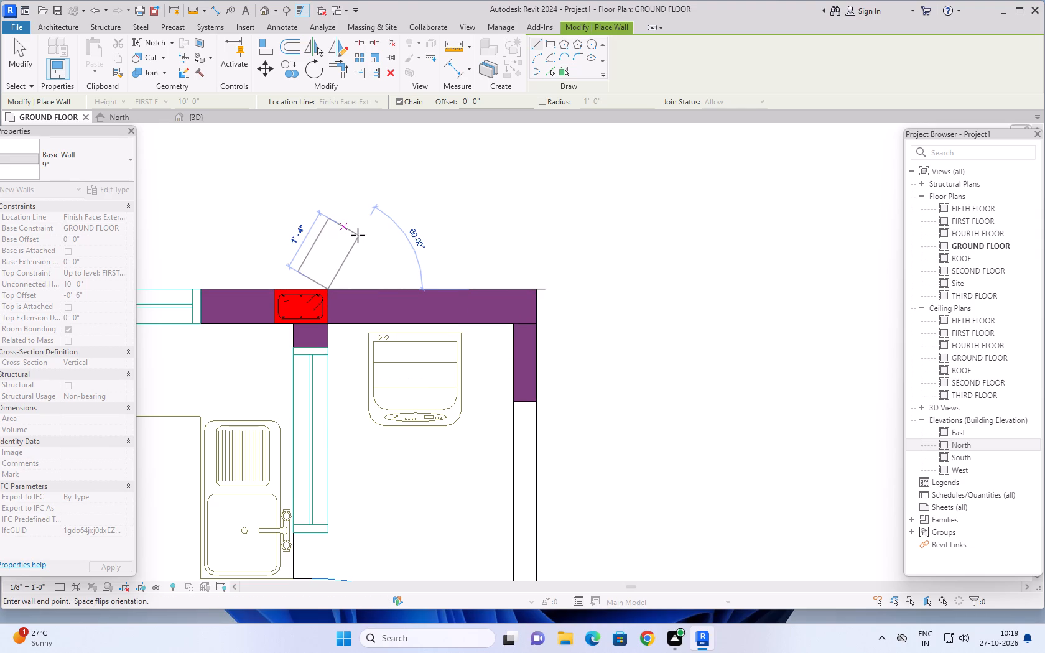
pyautogui.press('Escape')
pyautogui.scroll(-3, 348, 237)
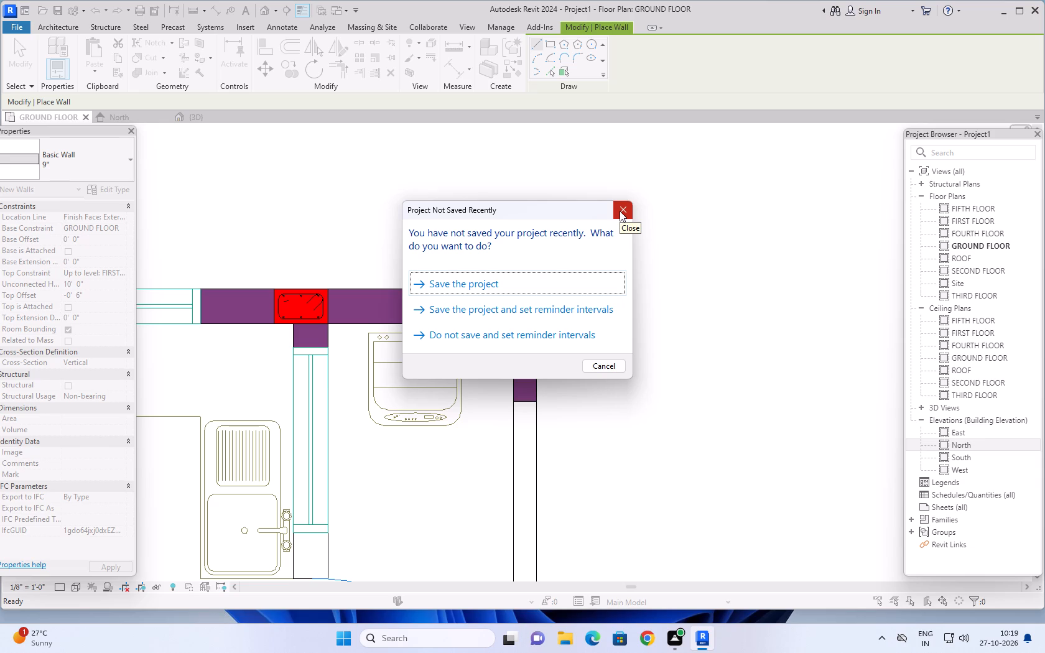
# Save the project in the Documents folder as ARCH PLAN 7.
pyautogui.click(490, 281)
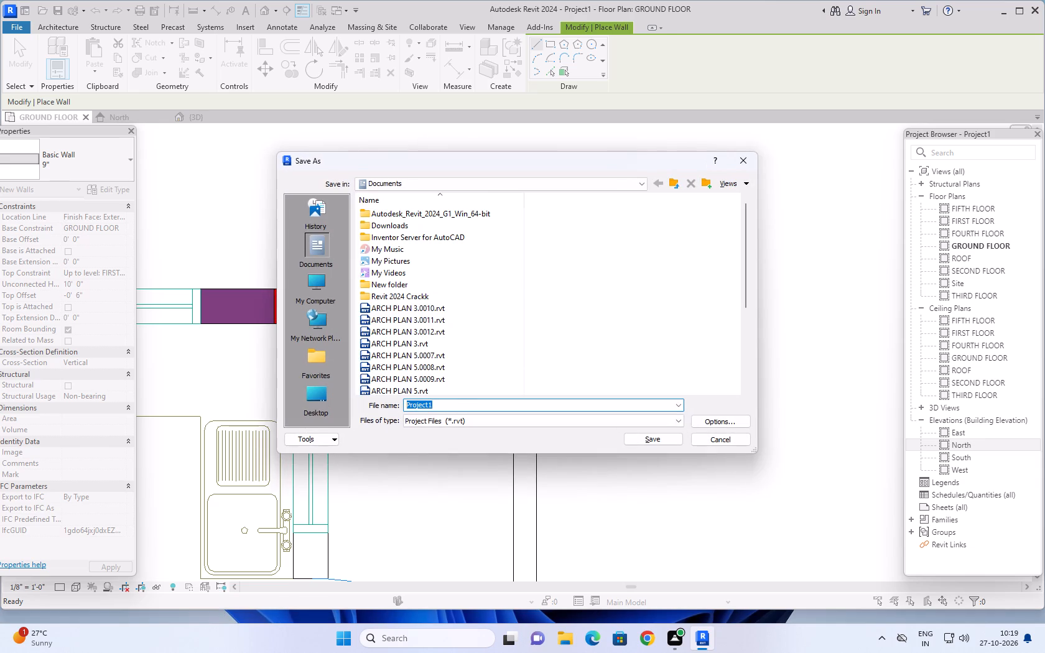
pyautogui.press('BackSpace')
pyautogui.write('ARCH PLAN 7')
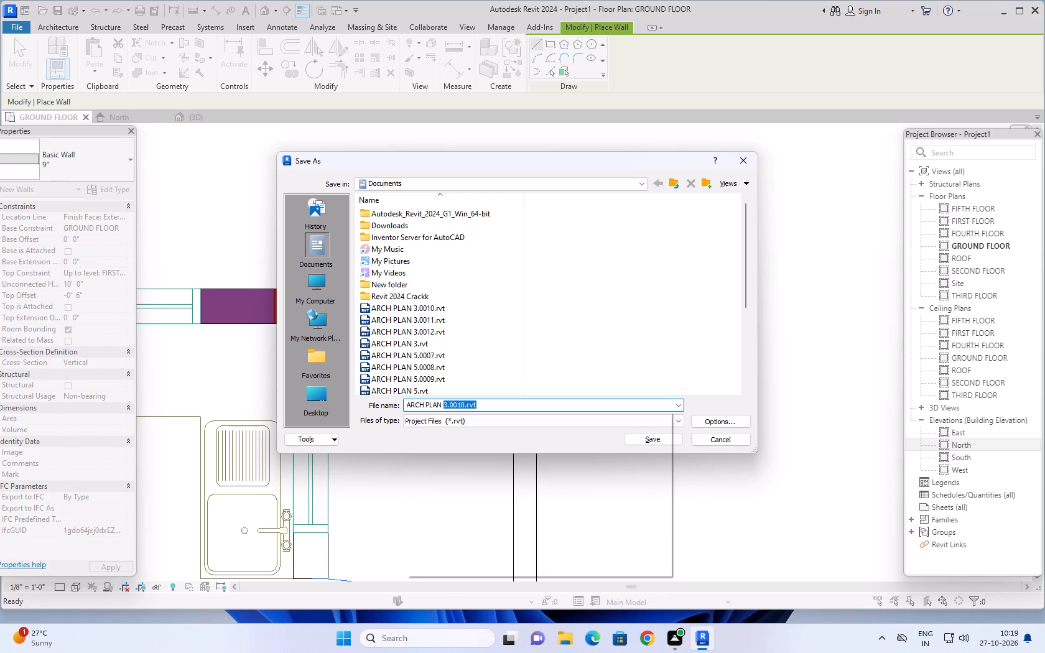
pyautogui.click(640, 440)
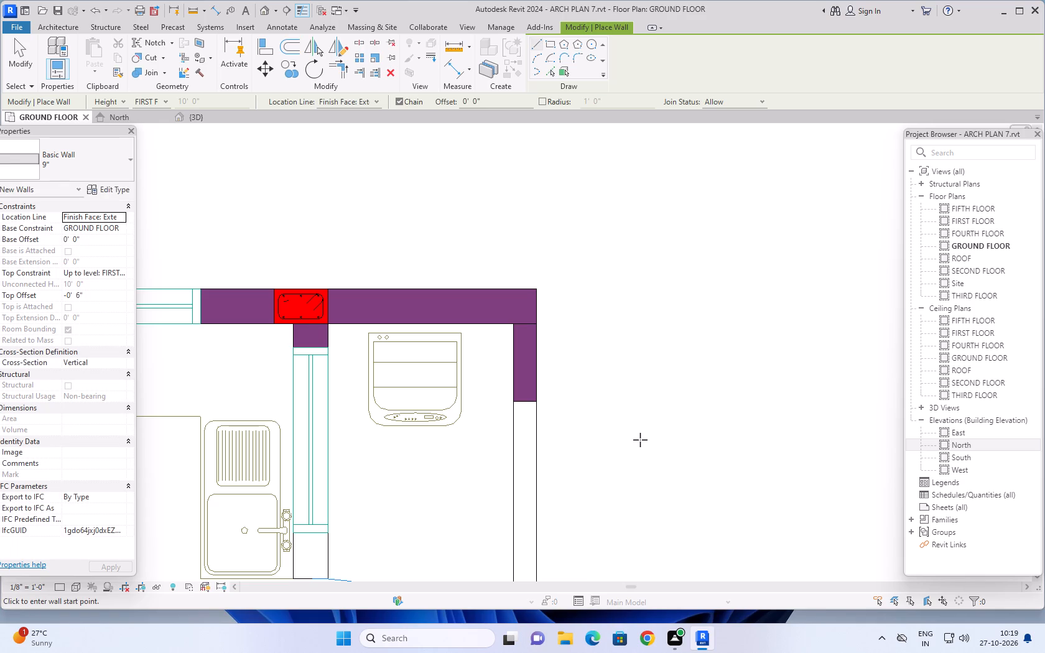
# Draw a 9" wall along the kitchen's top window side between its two columns, flipped onto the plan lines, and end the chain.
pyautogui.scroll(-2, 643, 352)
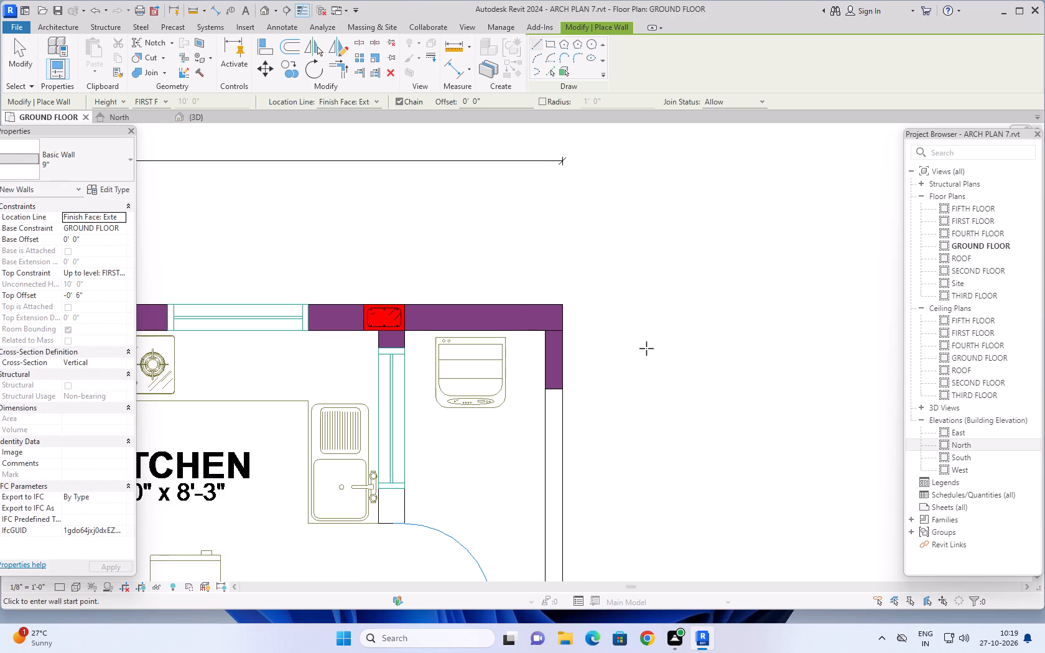
pyautogui.scroll(-3, 653, 341)
pyautogui.moveTo(664, 340); pyautogui.dragTo(710, 315, button='middle')
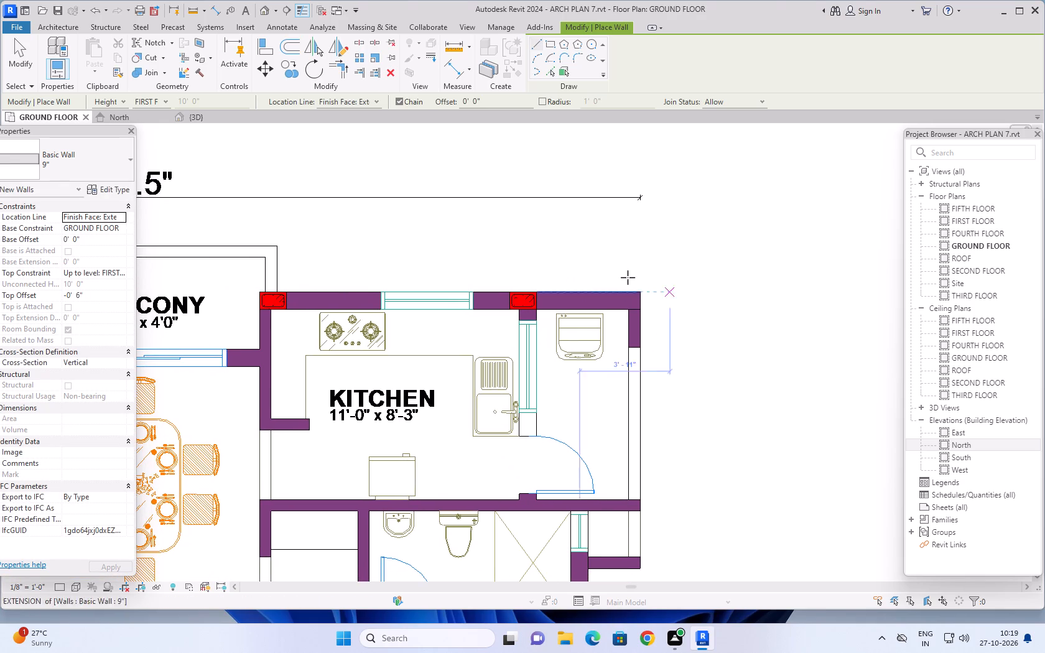
pyautogui.scroll(4, 450, 272)
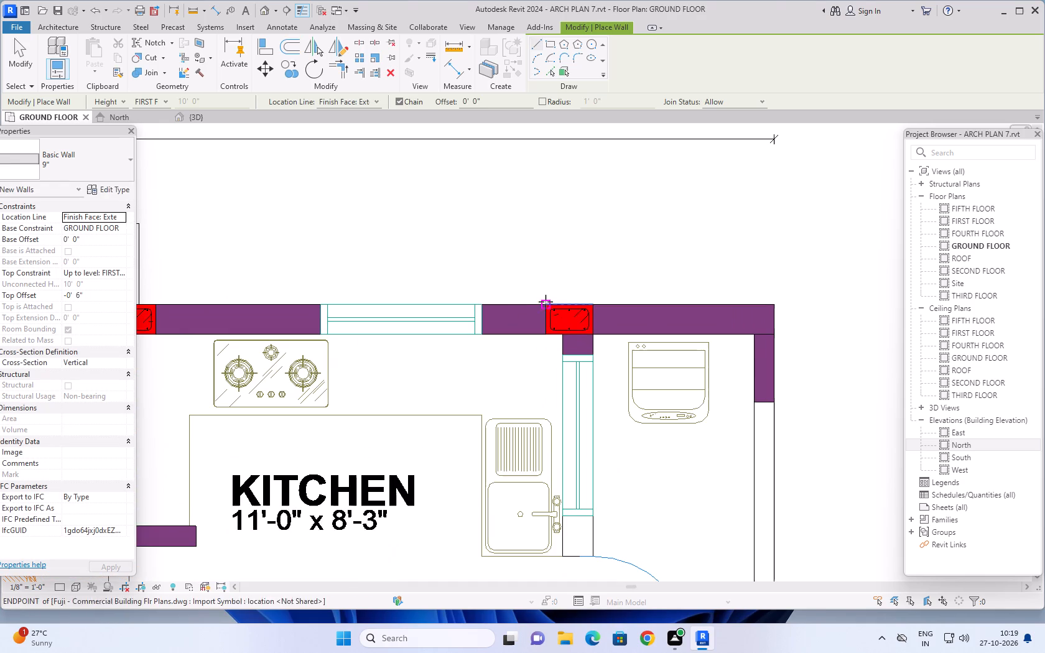
pyautogui.click(547, 303)
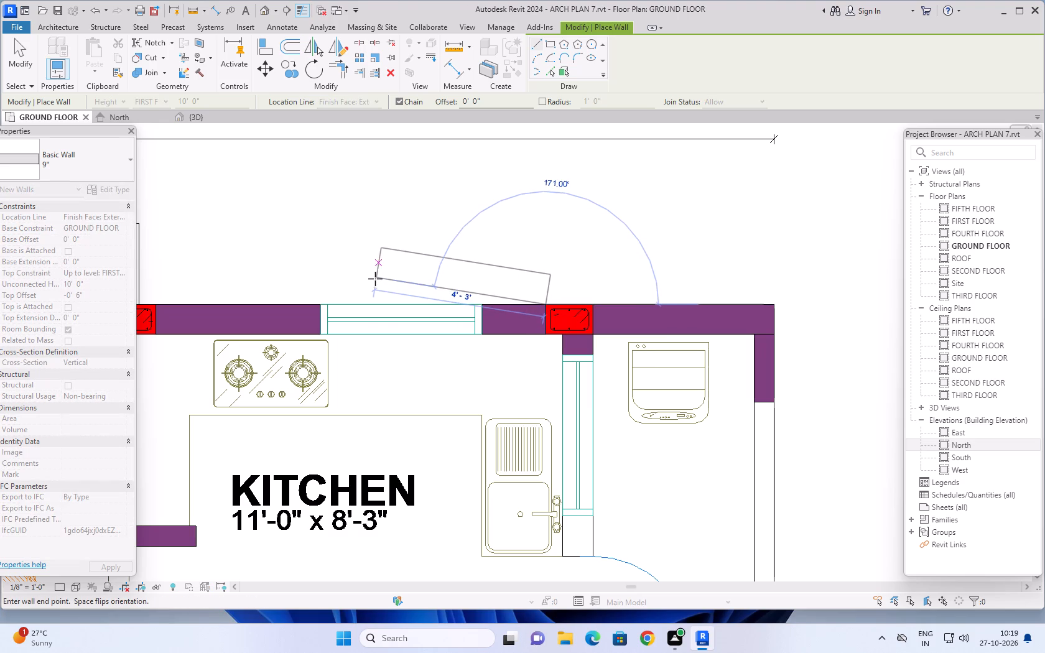
pyautogui.press('space')
pyautogui.scroll(-3, 368, 287)
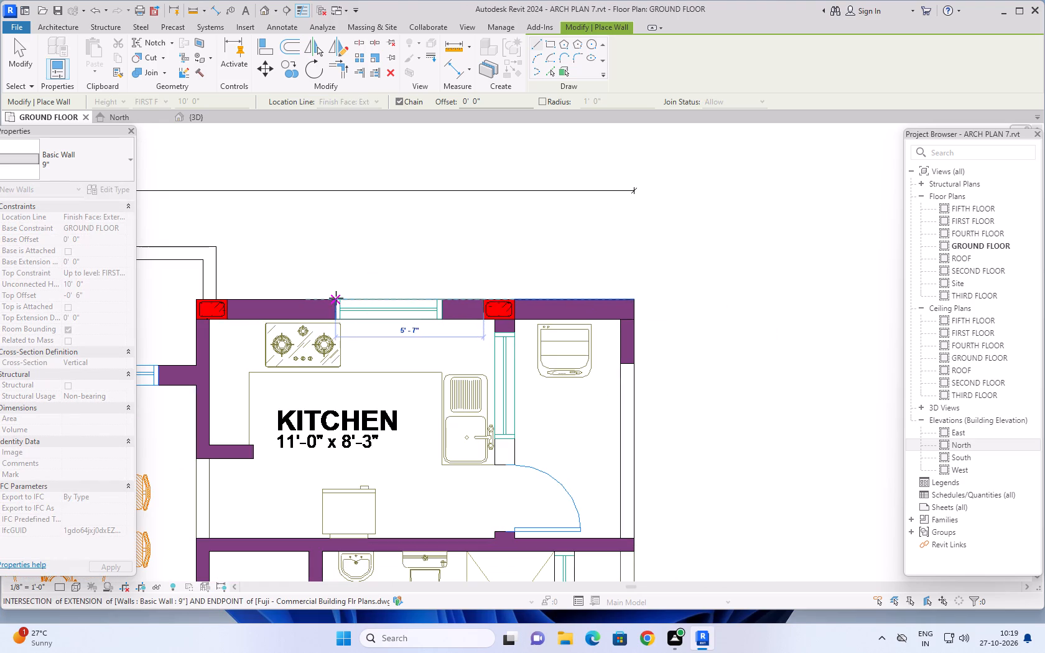
pyautogui.scroll(-3, 336, 298)
pyautogui.moveTo(333, 298); pyautogui.dragTo(592, 257, button='middle')
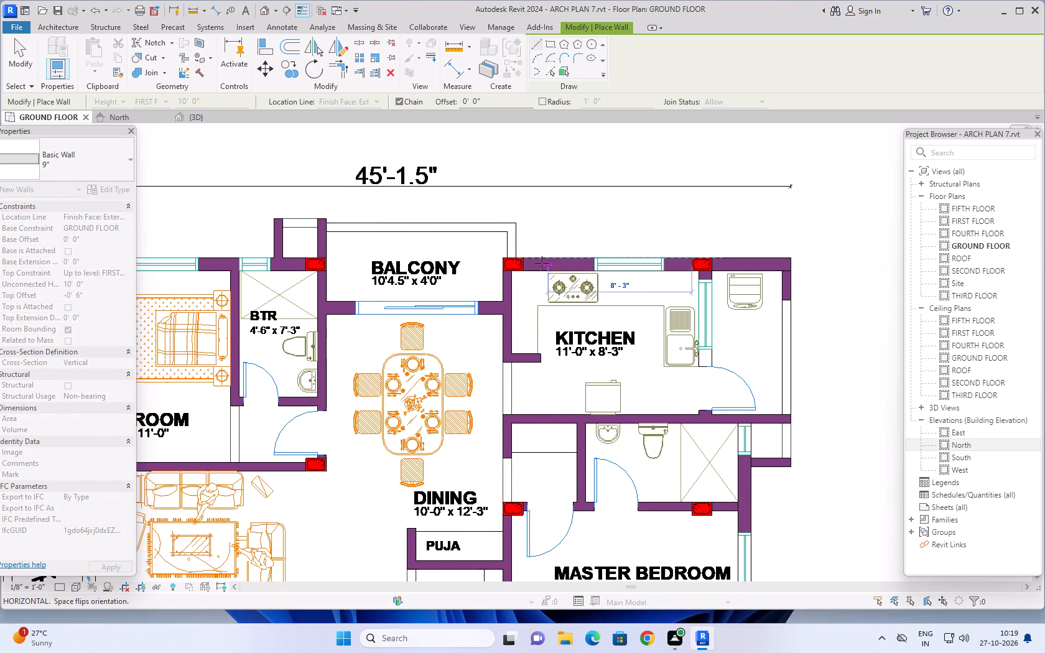
pyautogui.scroll(5, 531, 263)
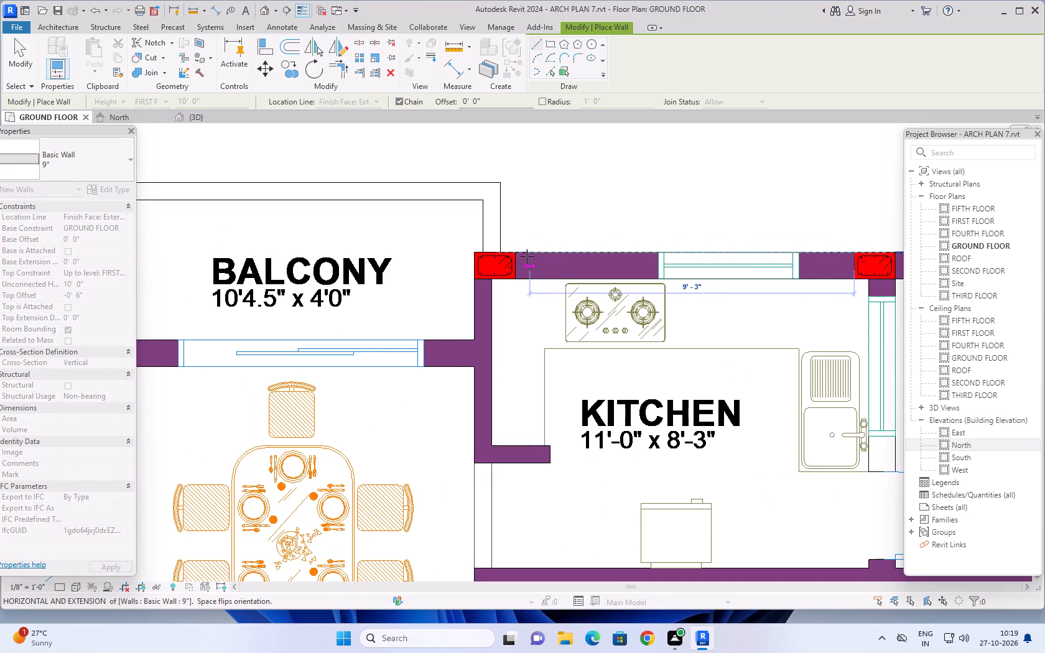
pyautogui.scroll(4, 526, 256)
pyautogui.click(508, 252)
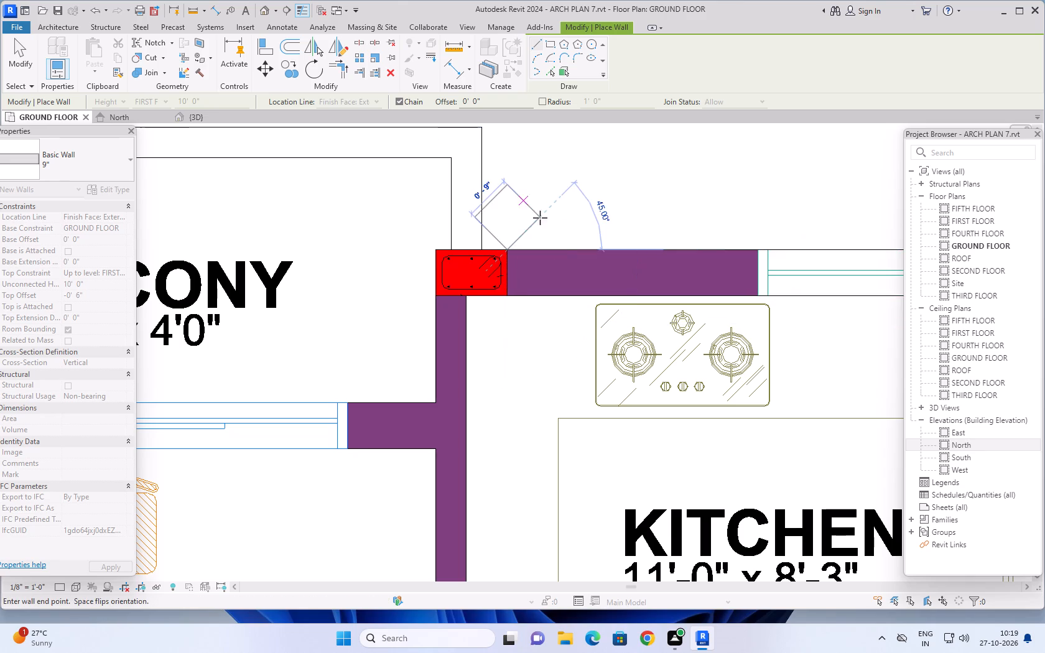
pyautogui.scroll(-6, 542, 214)
pyautogui.press('Escape')
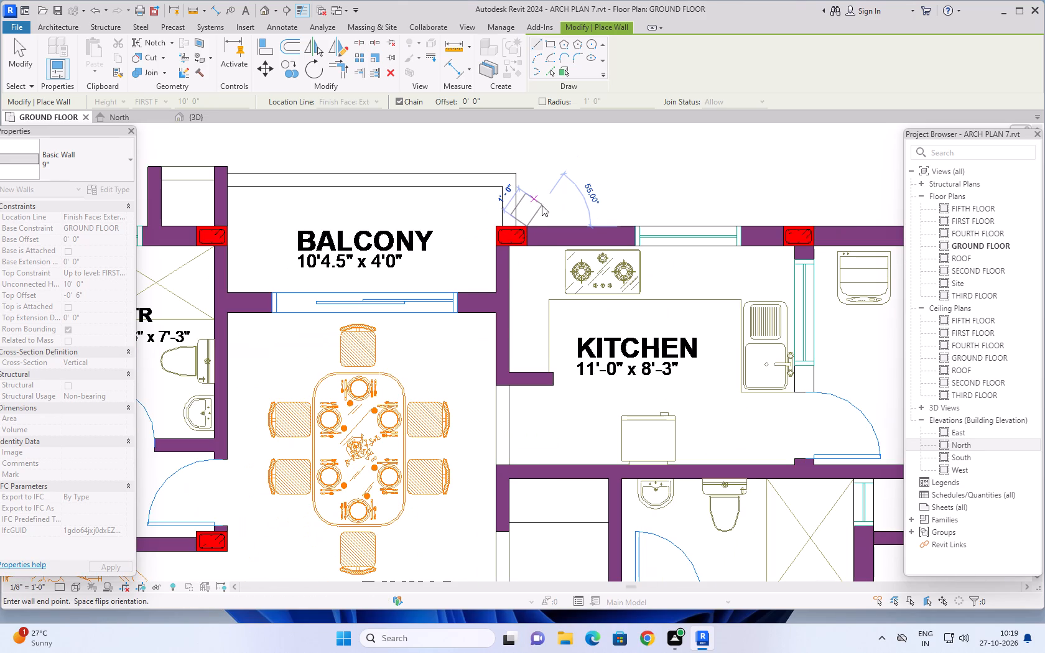
# Examine the outer walls in the 3D view against the ground floor plan, ending back on the GROUND FLOOR plan.
pyautogui.scroll(-6, 542, 205)
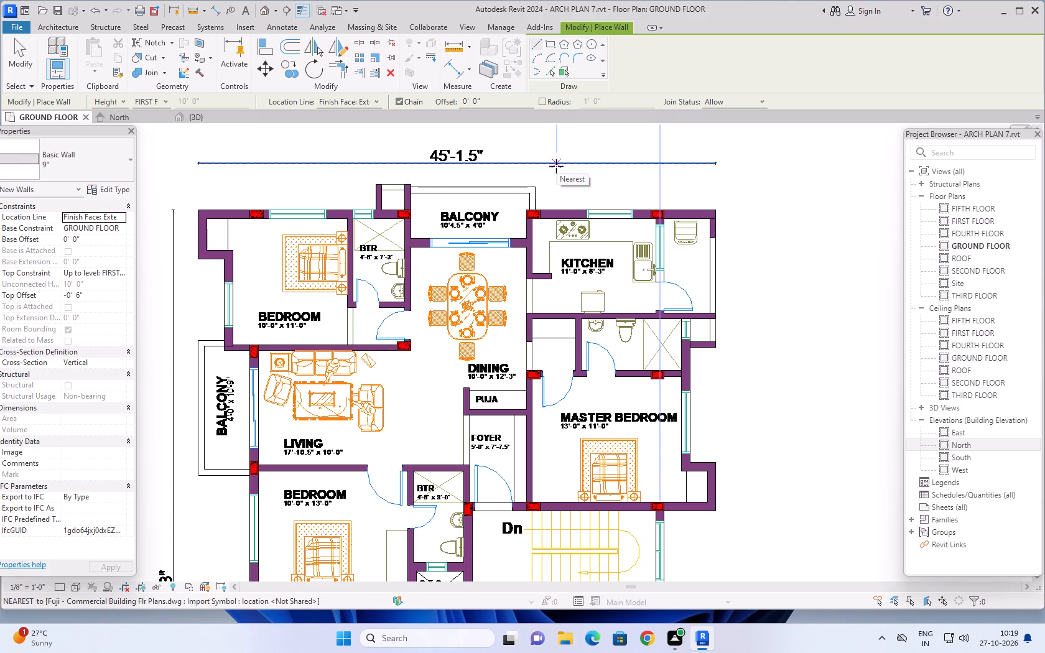
pyautogui.click(202, 118)
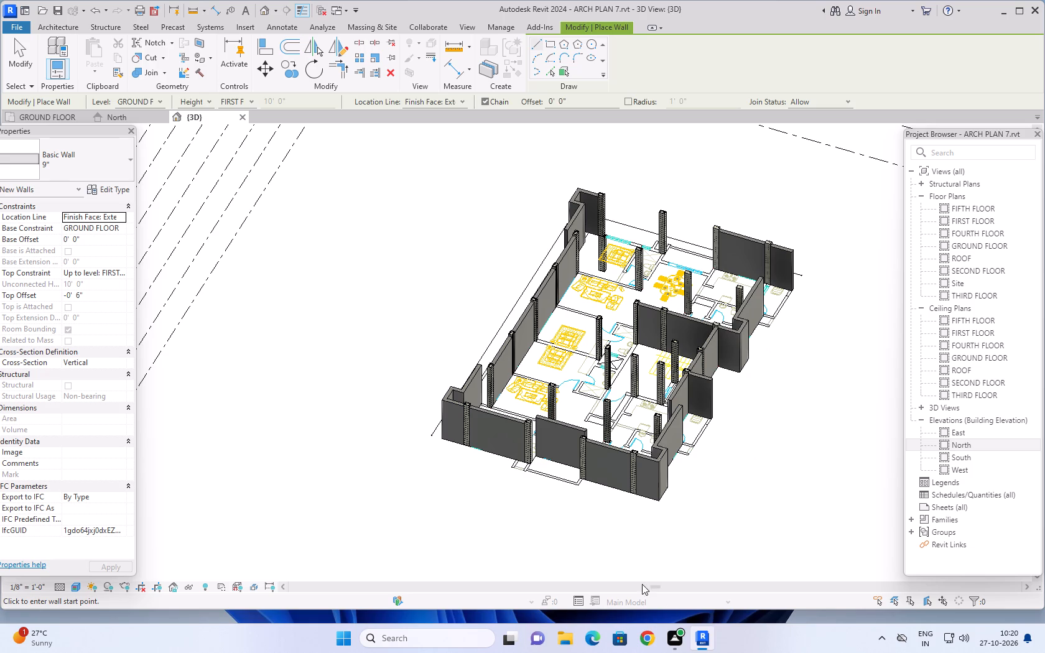
pyautogui.scroll(8, 636, 521)
pyautogui.scroll(-3, 636, 498)
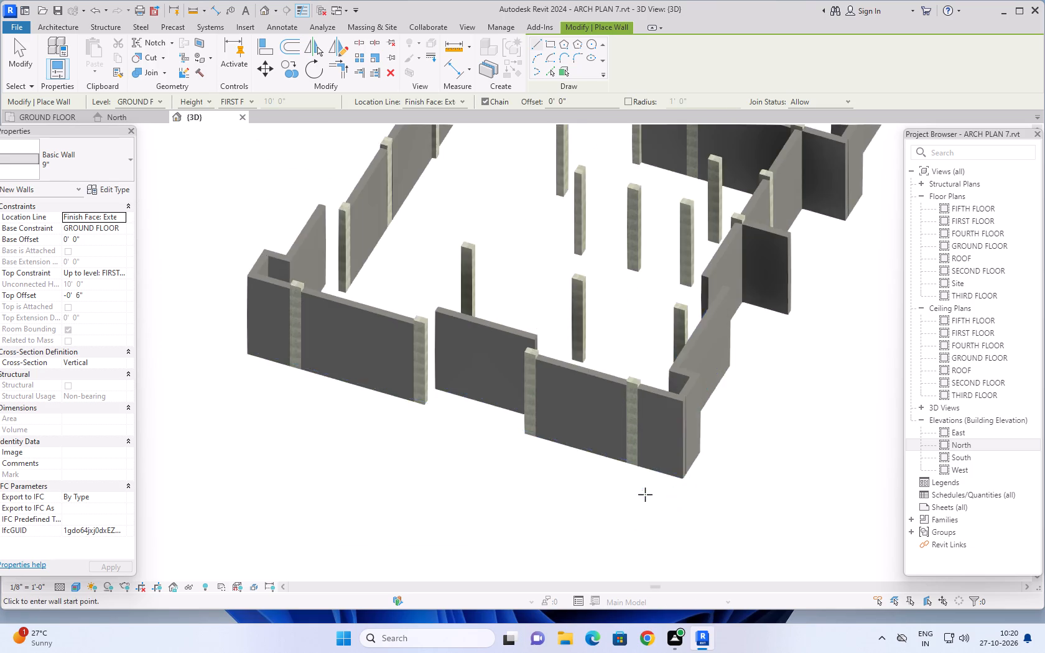
pyautogui.scroll(-5, 646, 494)
pyautogui.scroll(-1, 701, 485)
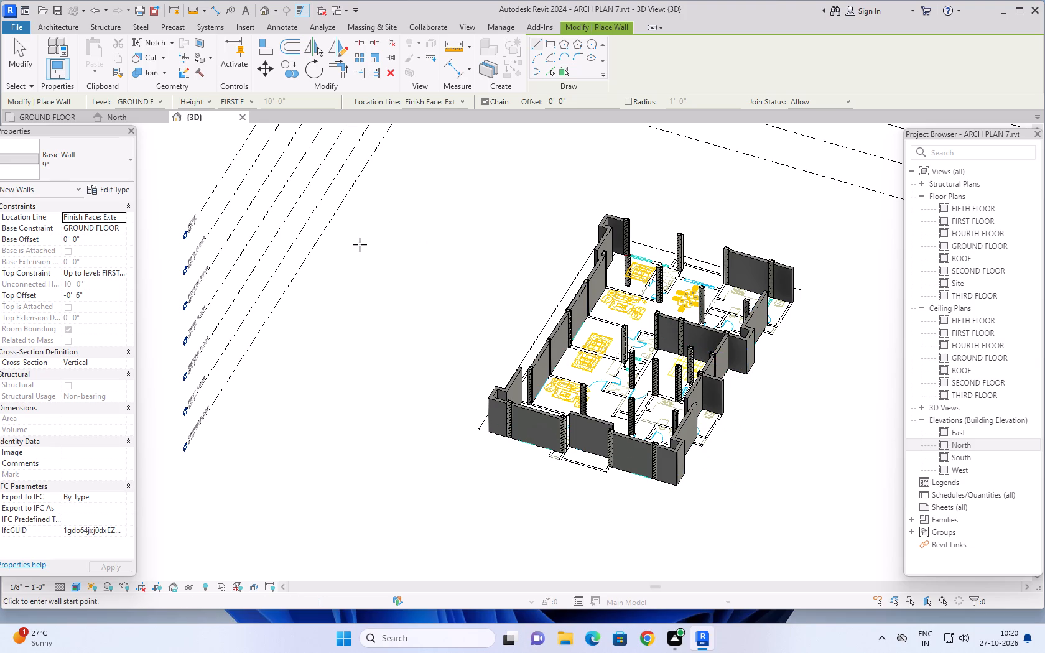
pyautogui.click(50, 120)
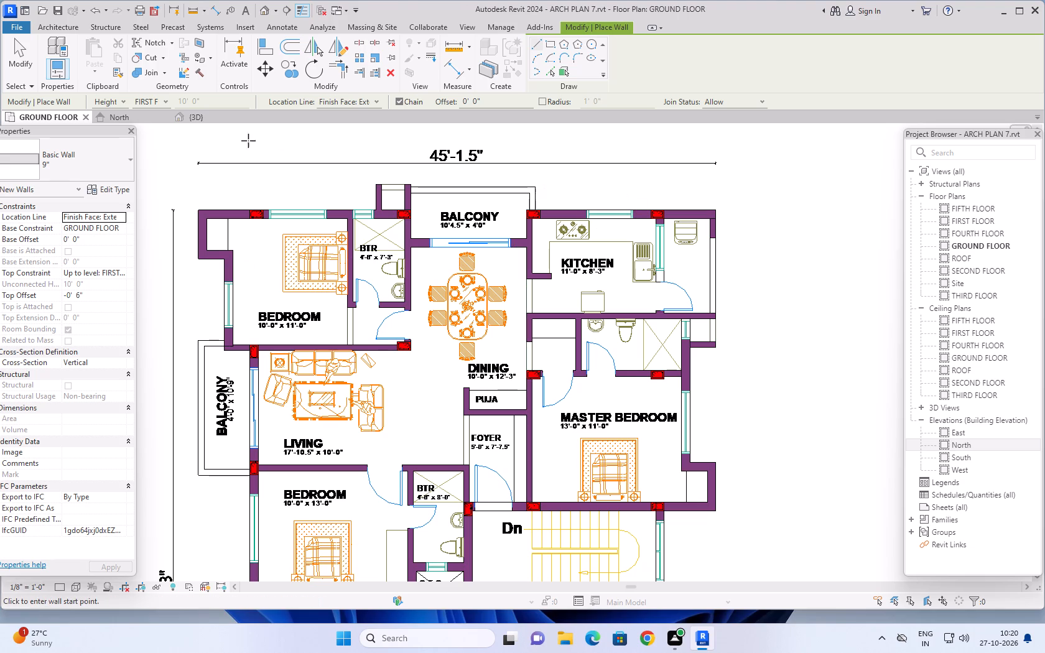
pyautogui.click(200, 118)
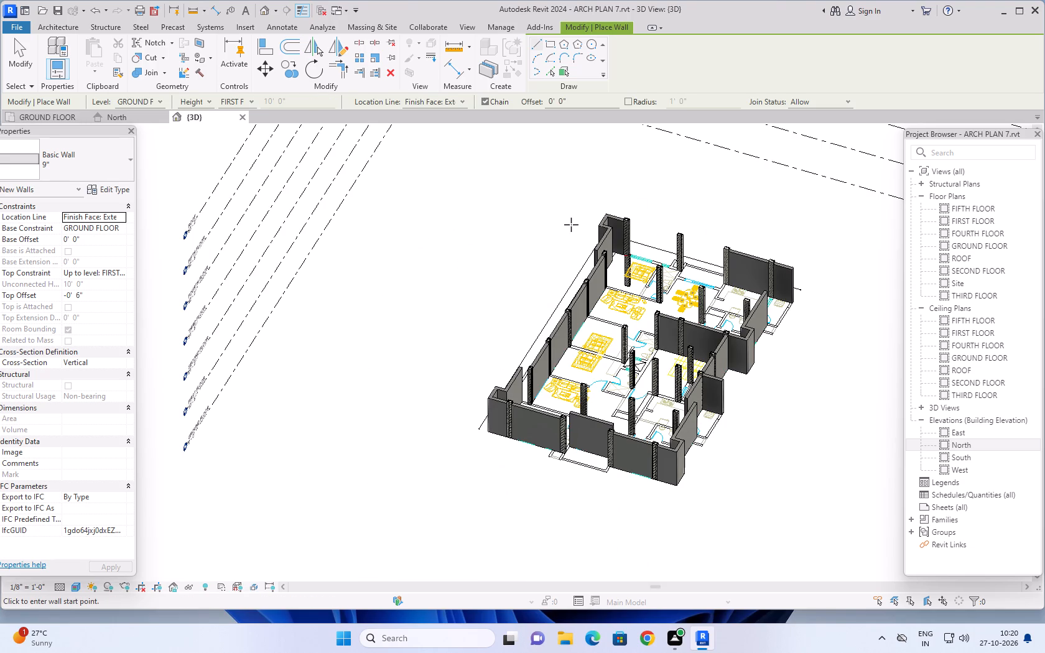
pyautogui.click(58, 116)
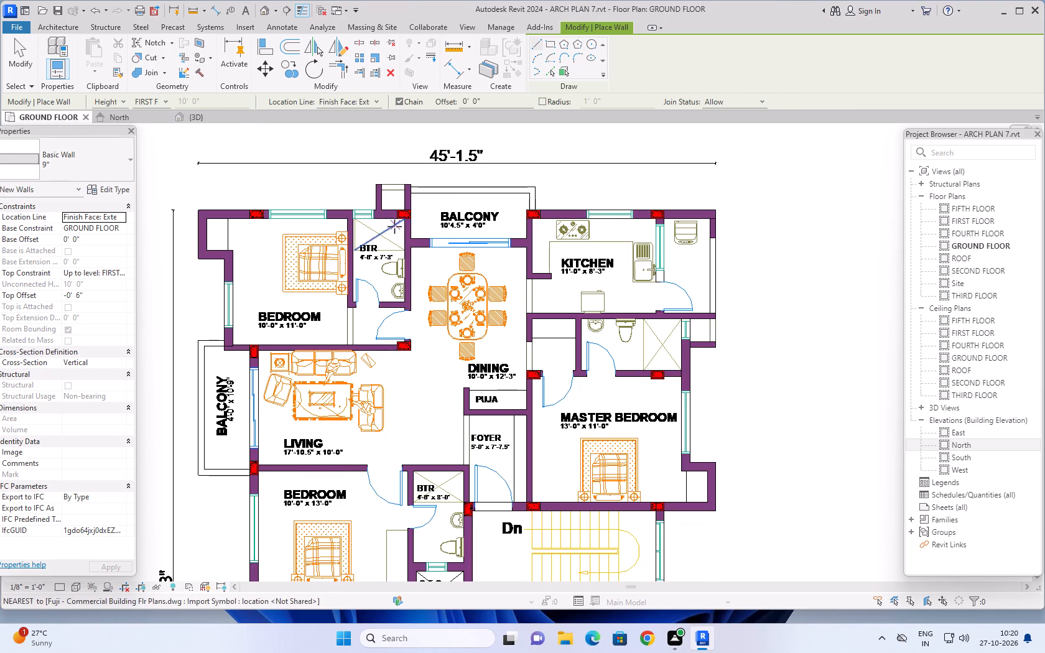
# Draw a 9" wall along the upper apartment's outer side from the bathroom's balcony-corner column to the bedroom column, and end the chain.
pyautogui.scroll(4, 384, 225)
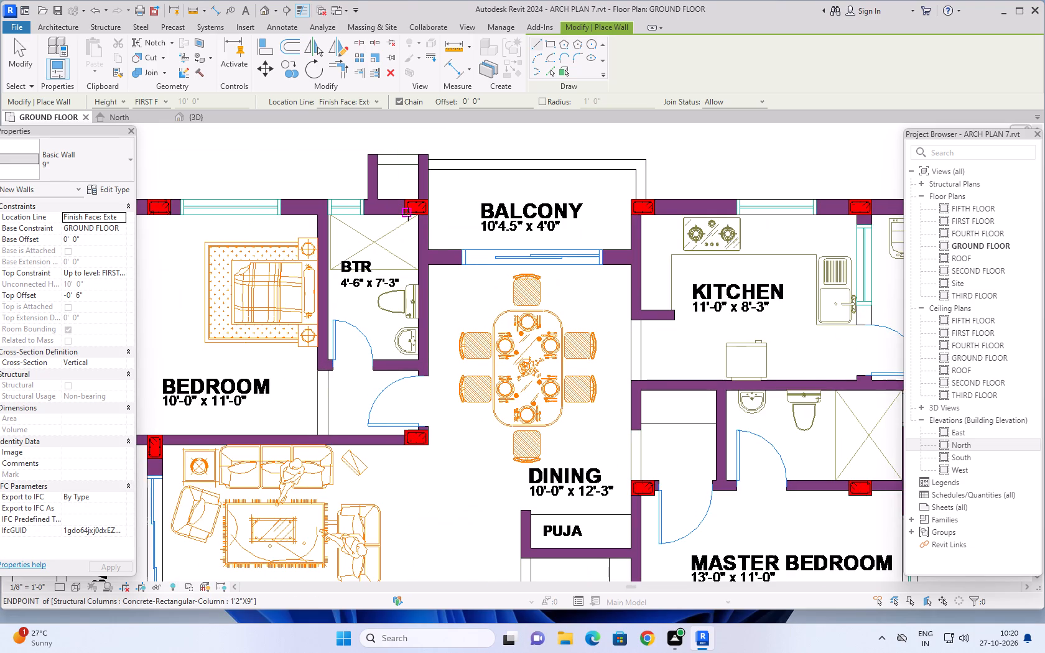
pyautogui.scroll(6, 404, 214)
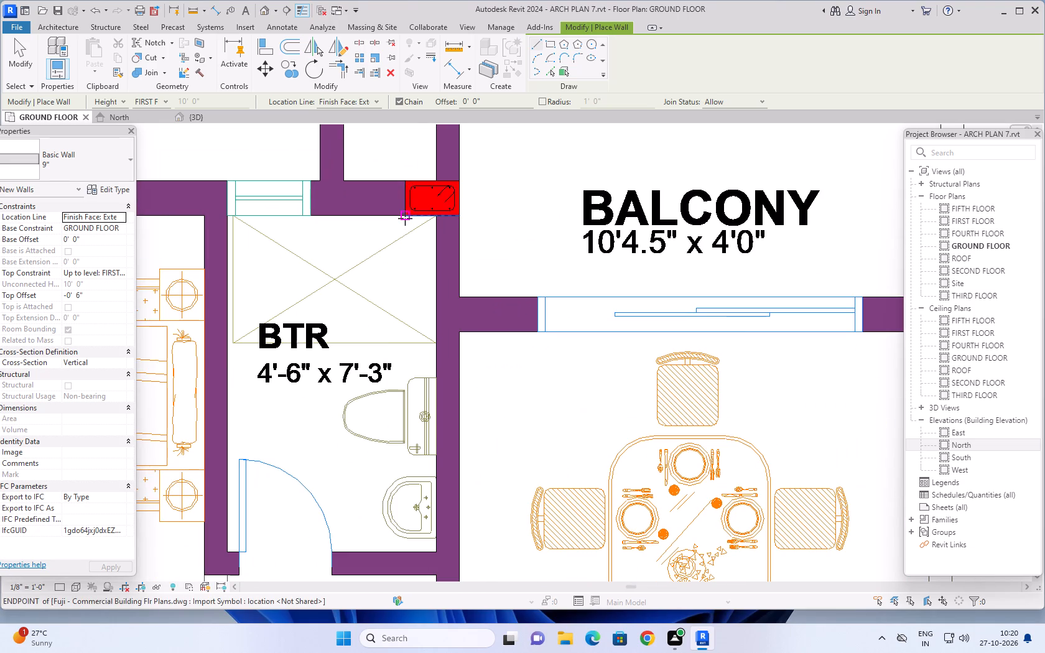
pyautogui.click(406, 215)
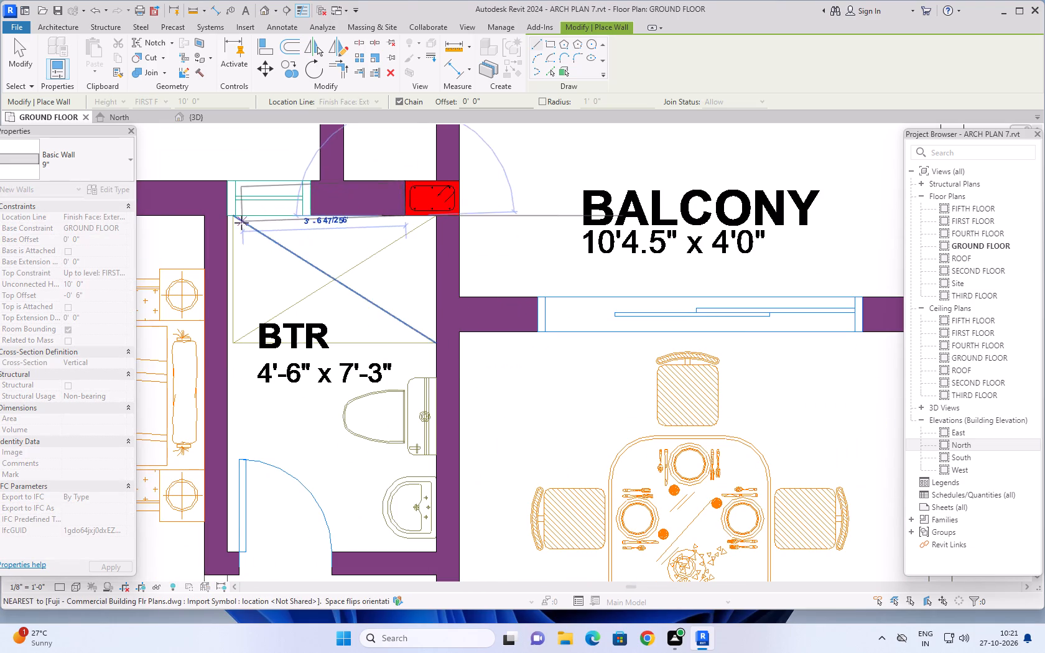
pyautogui.scroll(-6, 236, 218)
pyautogui.moveTo(247, 222); pyautogui.dragTo(361, 235, button='middle')
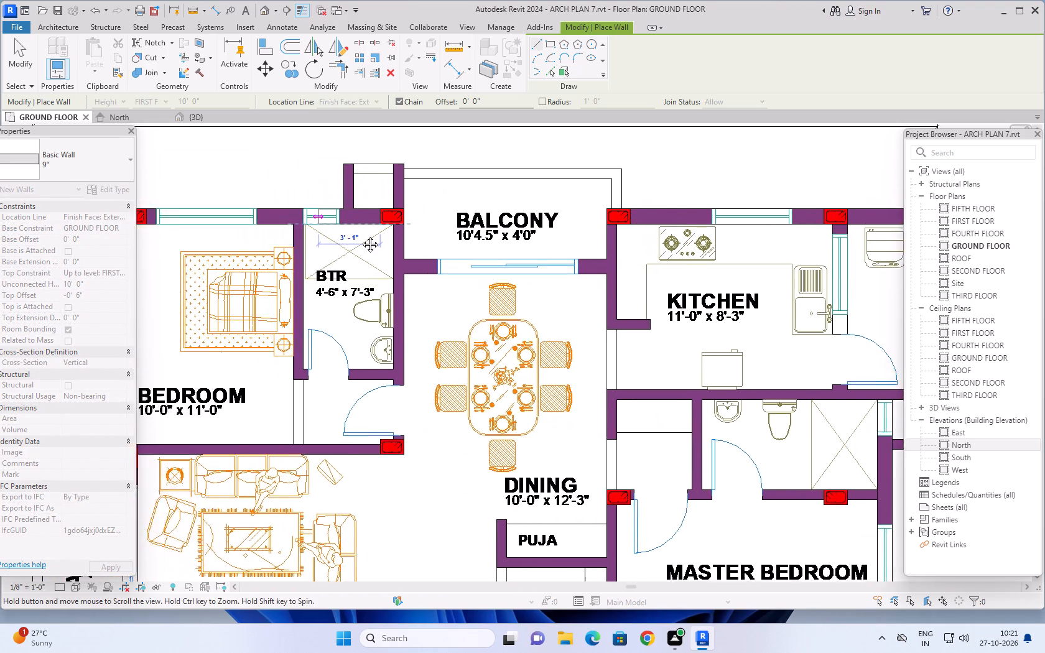
pyautogui.moveTo(361, 235); pyautogui.dragTo(596, 255, button='middle')
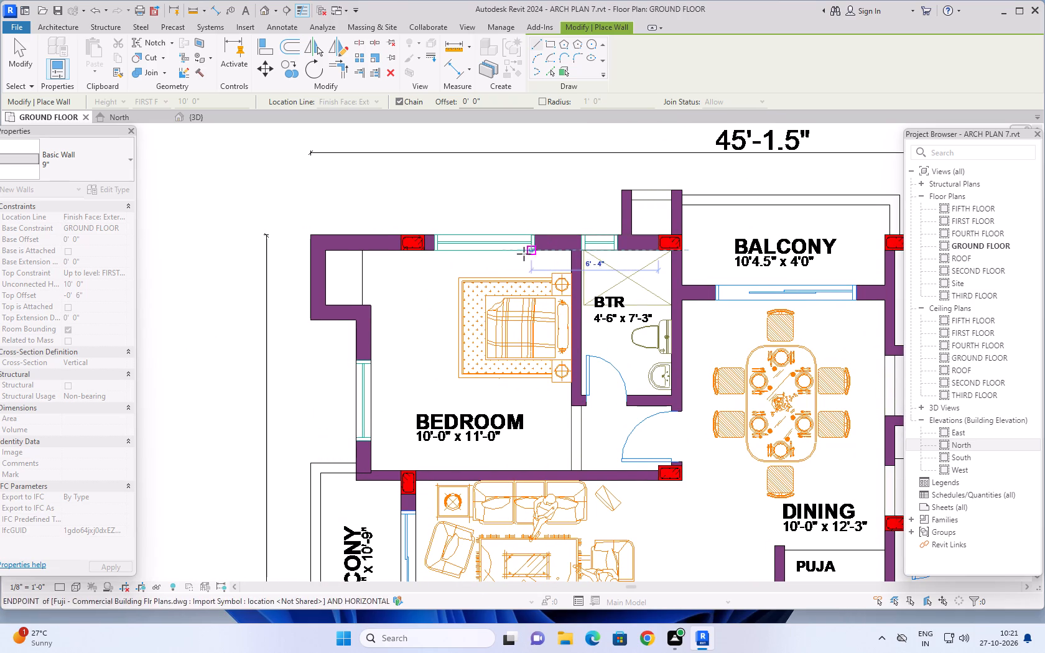
pyautogui.scroll(7, 435, 256)
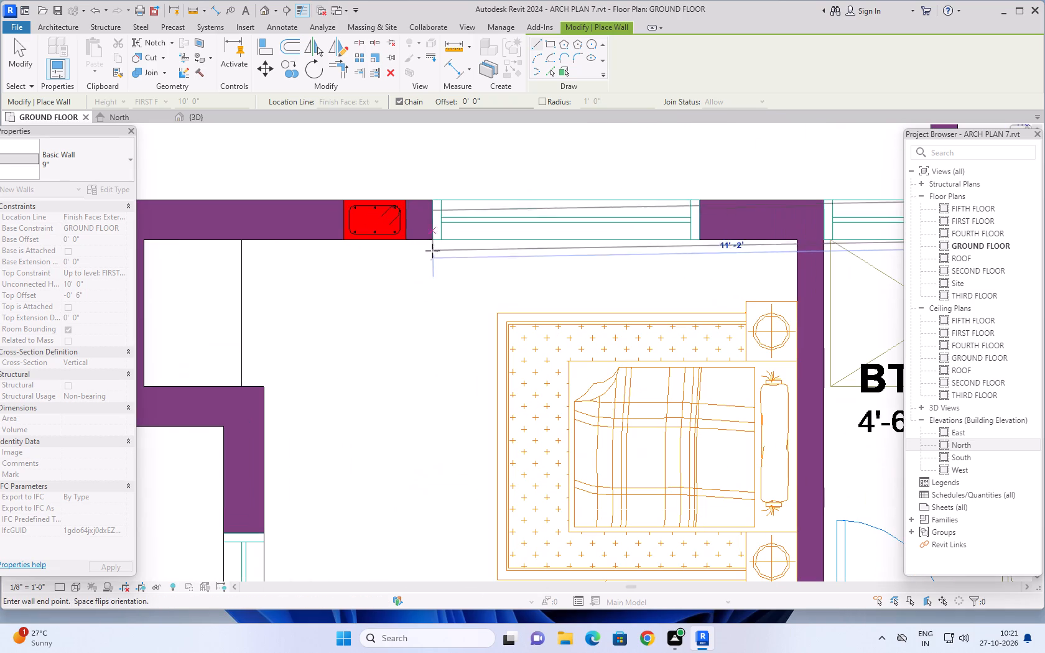
pyautogui.click(409, 239)
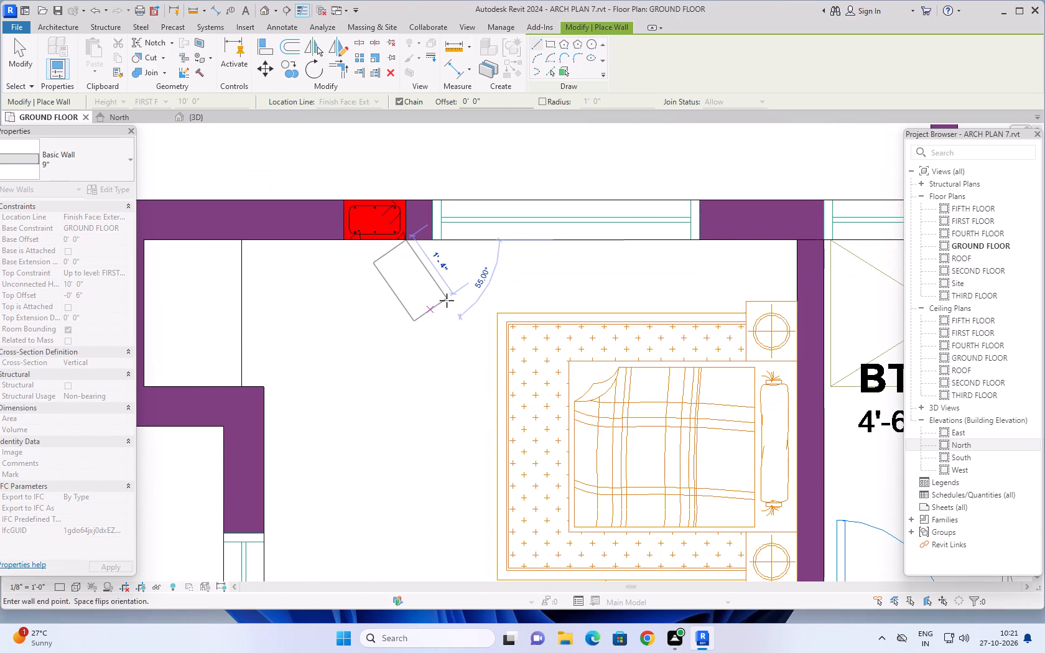
pyautogui.scroll(-6, 446, 325)
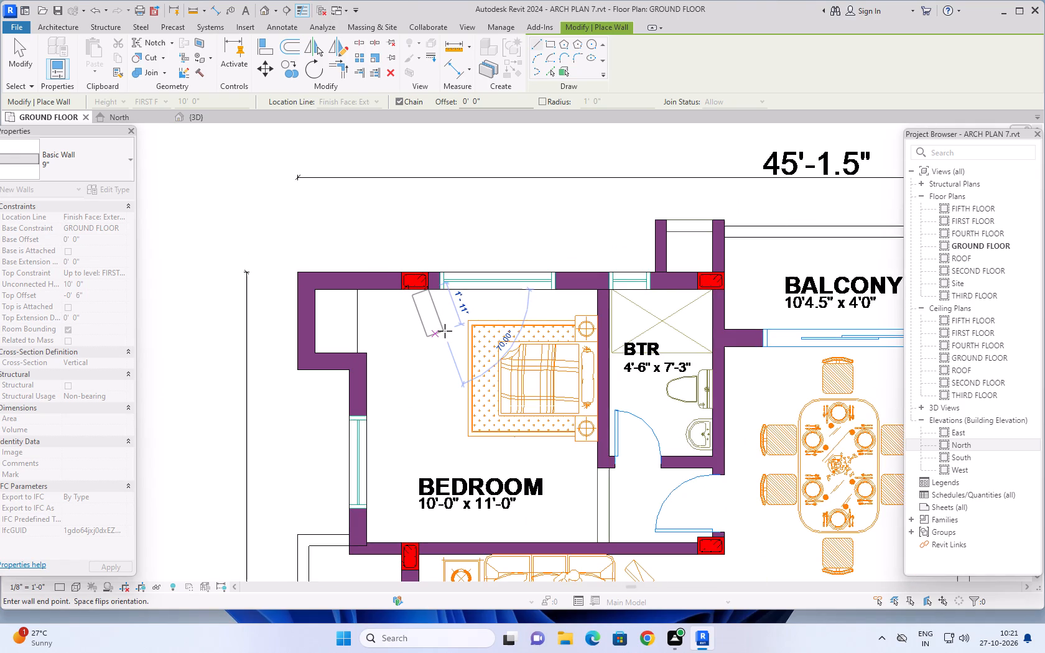
pyautogui.press('Escape')
# Examine the modelled walls in the 3D view against the whole ground floor plan, ending back on the GROUND FLOOR plan.
pyautogui.scroll(-3, 445, 331)
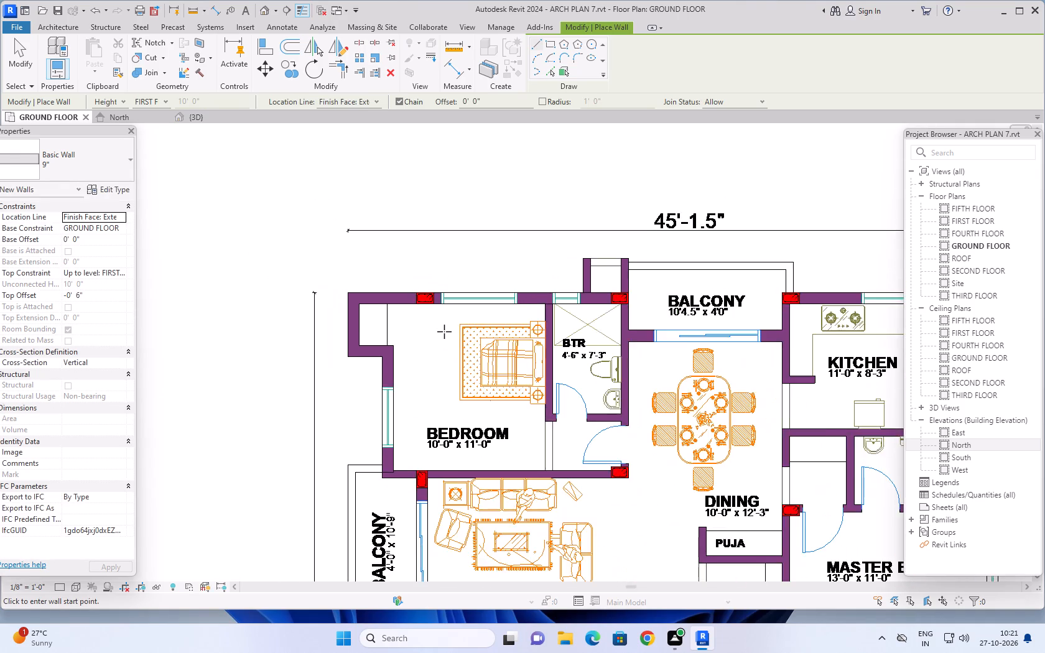
pyautogui.scroll(-2, 444, 331)
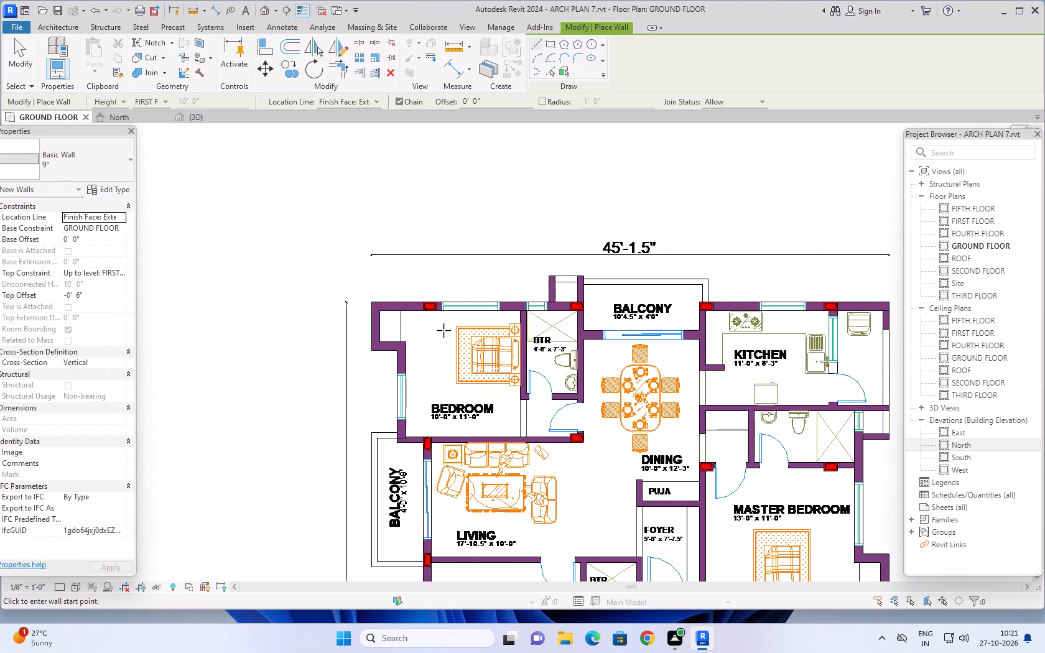
pyautogui.scroll(-1, 446, 331)
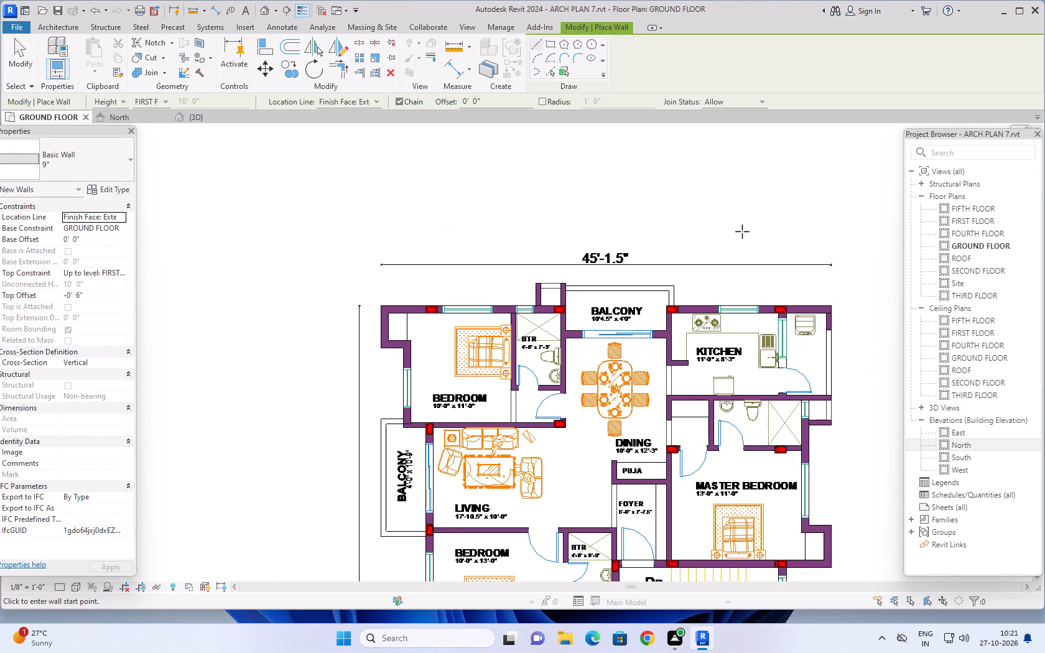
pyautogui.scroll(-2, 742, 231)
pyautogui.moveTo(738, 238); pyautogui.dragTo(687, 219, button='middle')
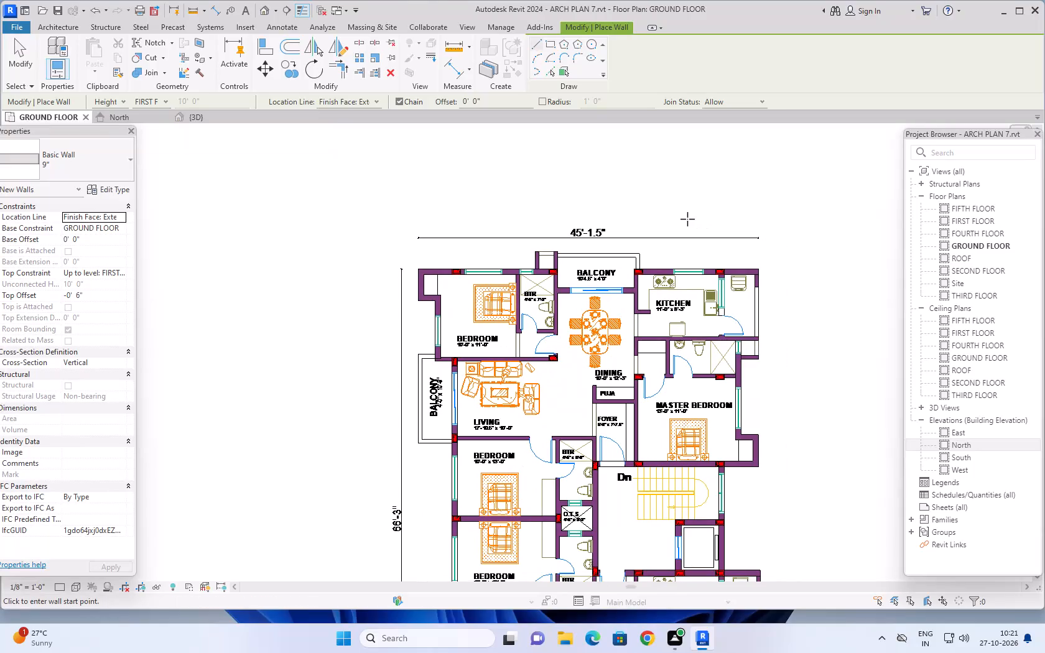
pyautogui.scroll(-1, 687, 219)
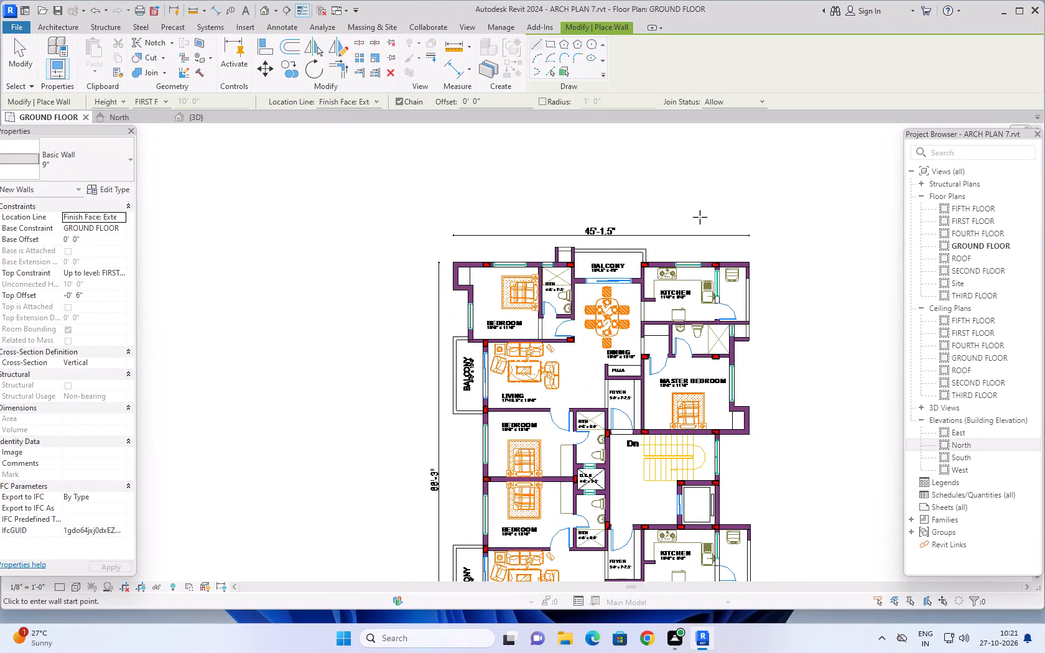
pyautogui.scroll(-1, 702, 217)
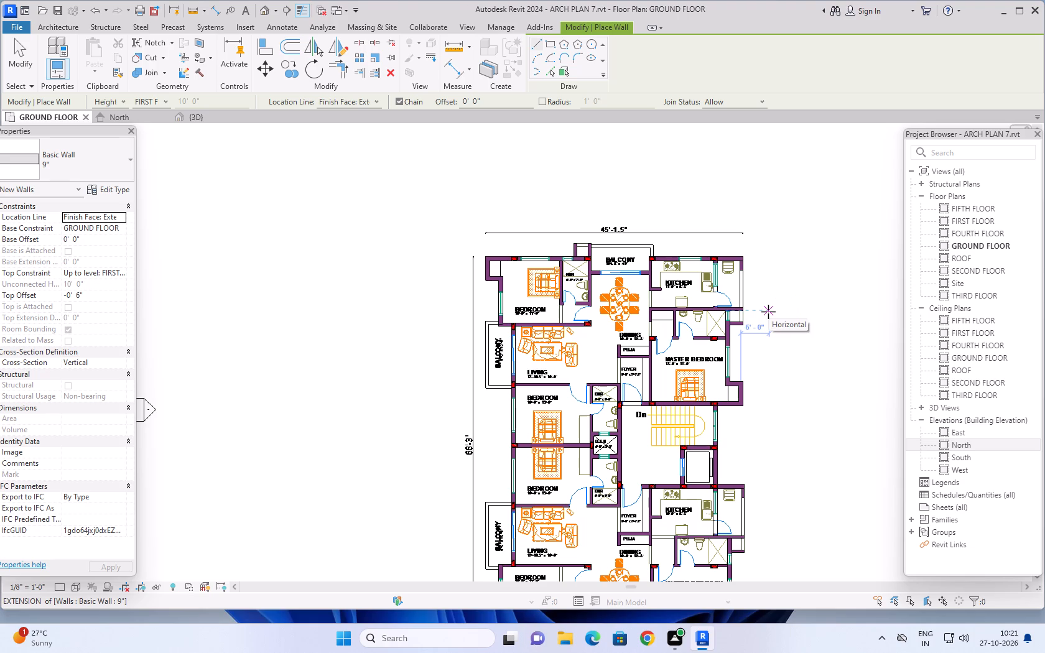
pyautogui.scroll(-1, 782, 316)
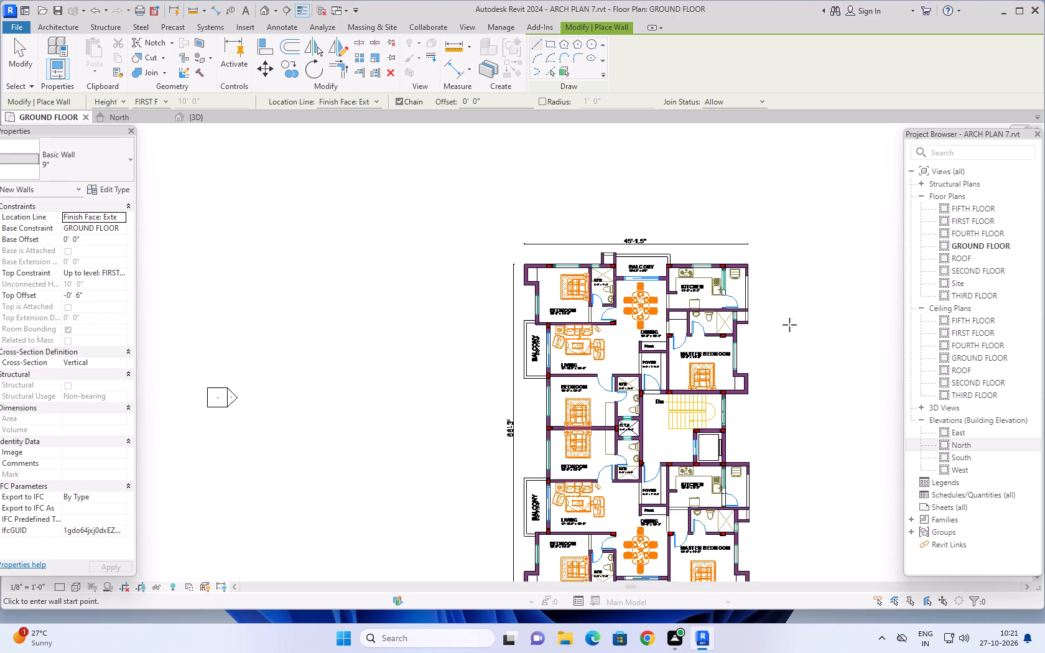
pyautogui.scroll(-1, 789, 325)
pyautogui.moveTo(820, 402); pyautogui.dragTo(714, 342, button='middle')
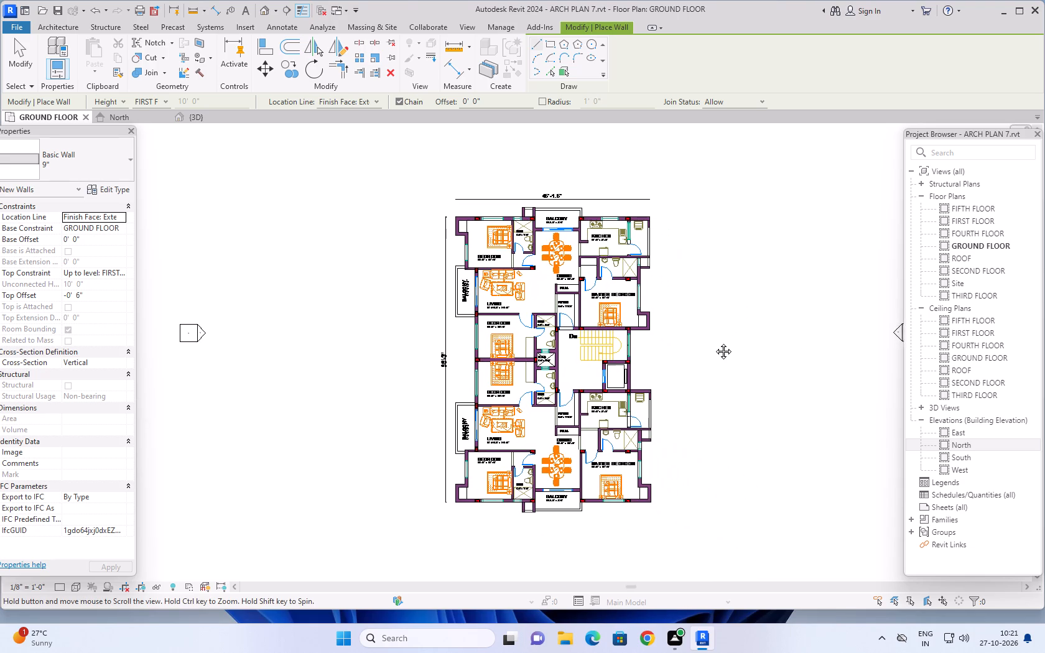
pyautogui.moveTo(714, 342); pyautogui.dragTo(712, 340, button='middle')
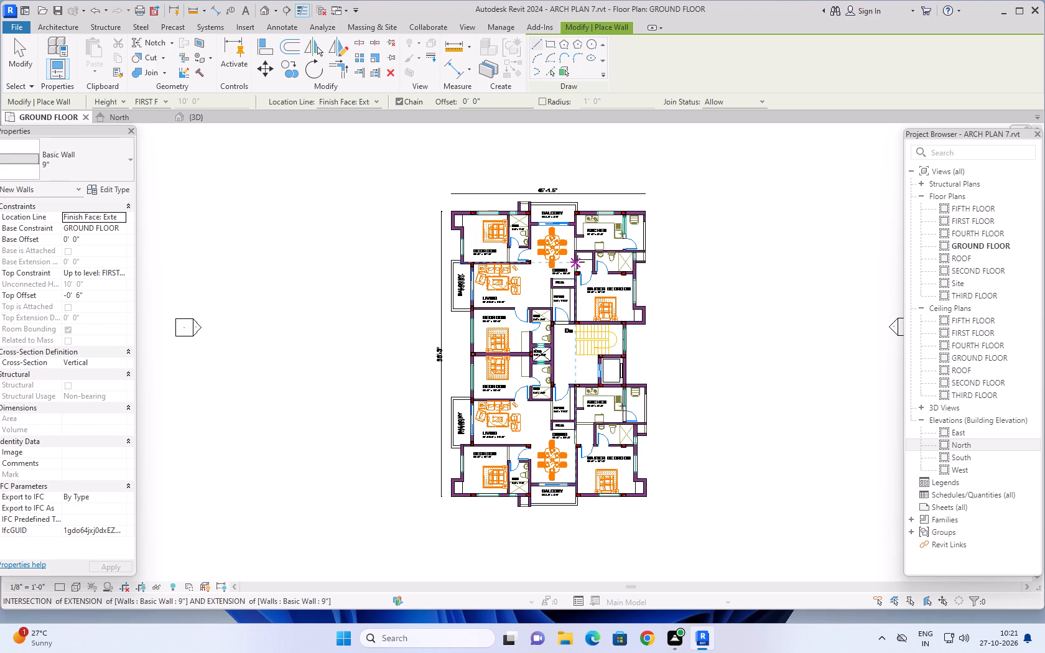
pyautogui.scroll(4, 574, 228)
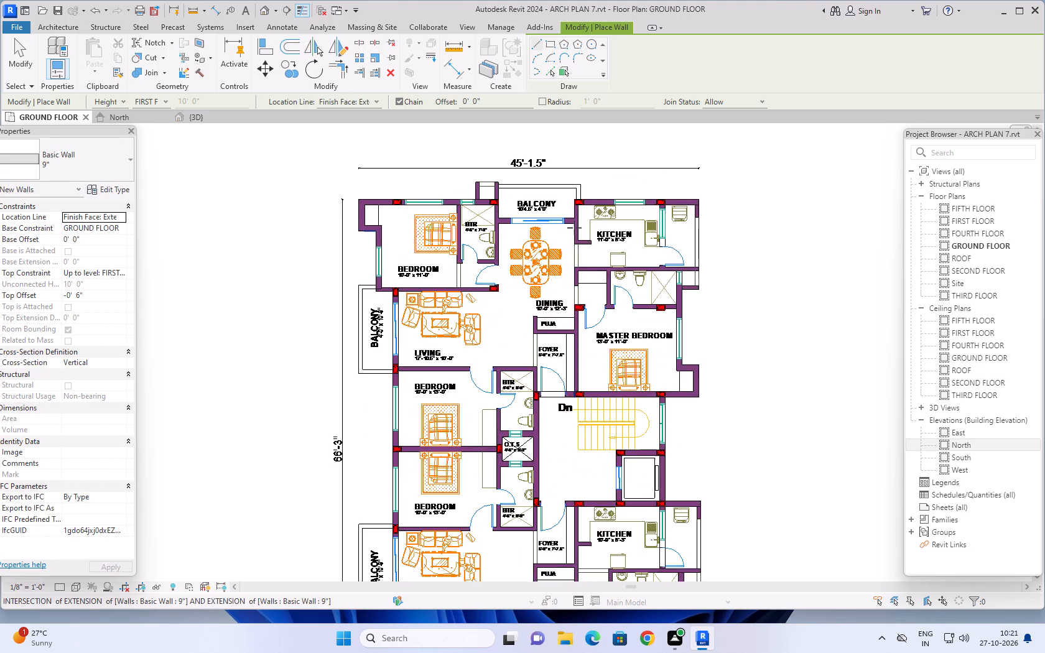
pyautogui.scroll(1, 574, 228)
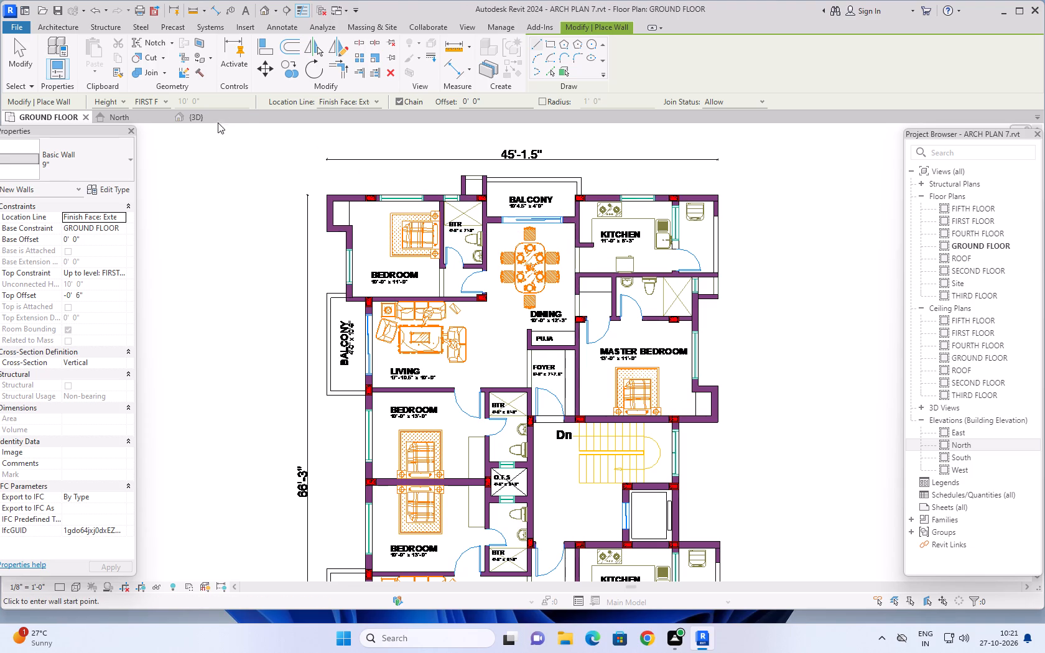
pyautogui.click(200, 117)
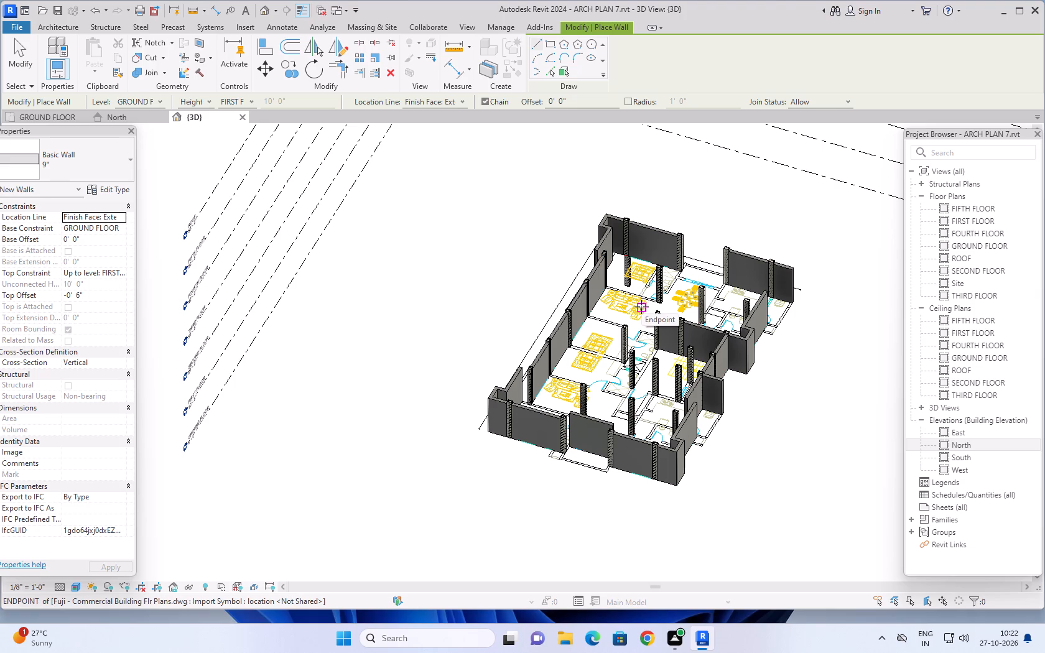
pyautogui.click(49, 116)
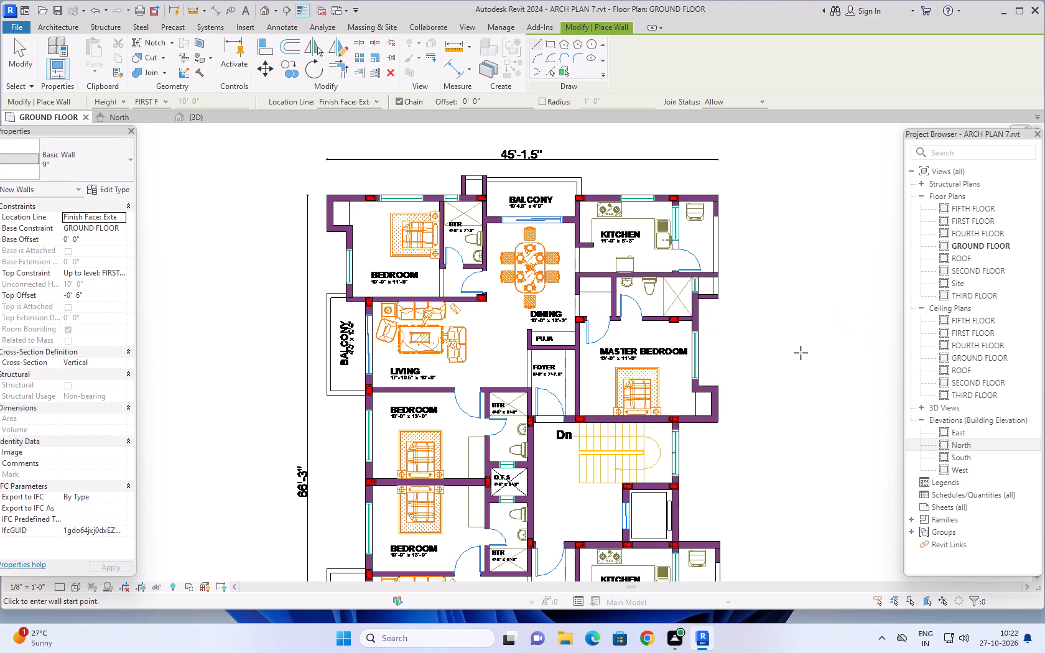
pyautogui.scroll(-2, 812, 354)
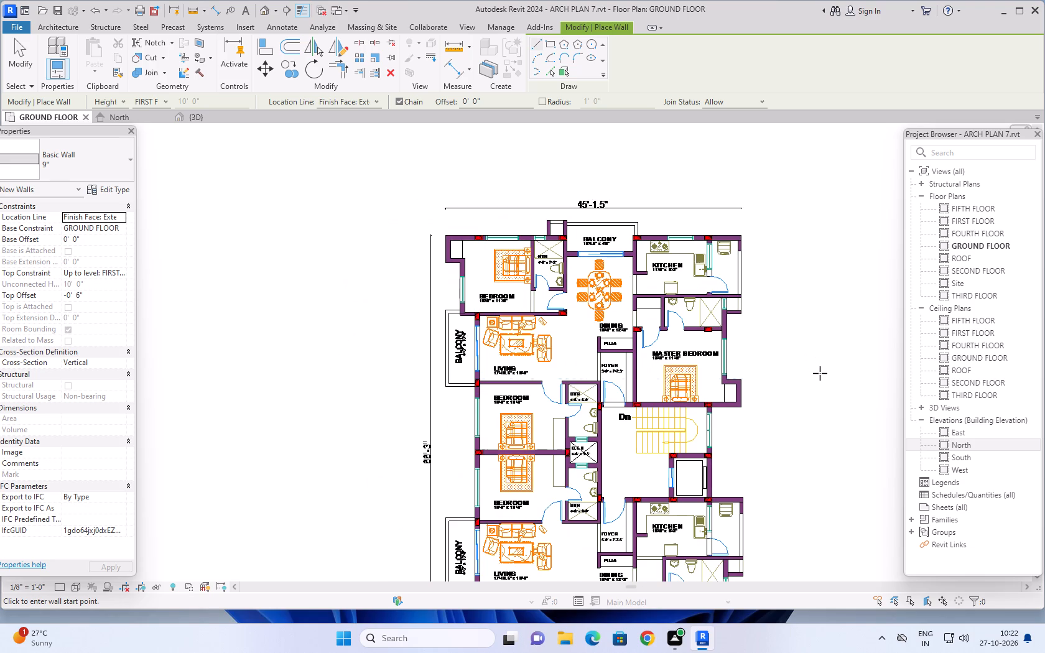
pyautogui.moveTo(820, 386); pyautogui.dragTo(791, 277, button='middle')
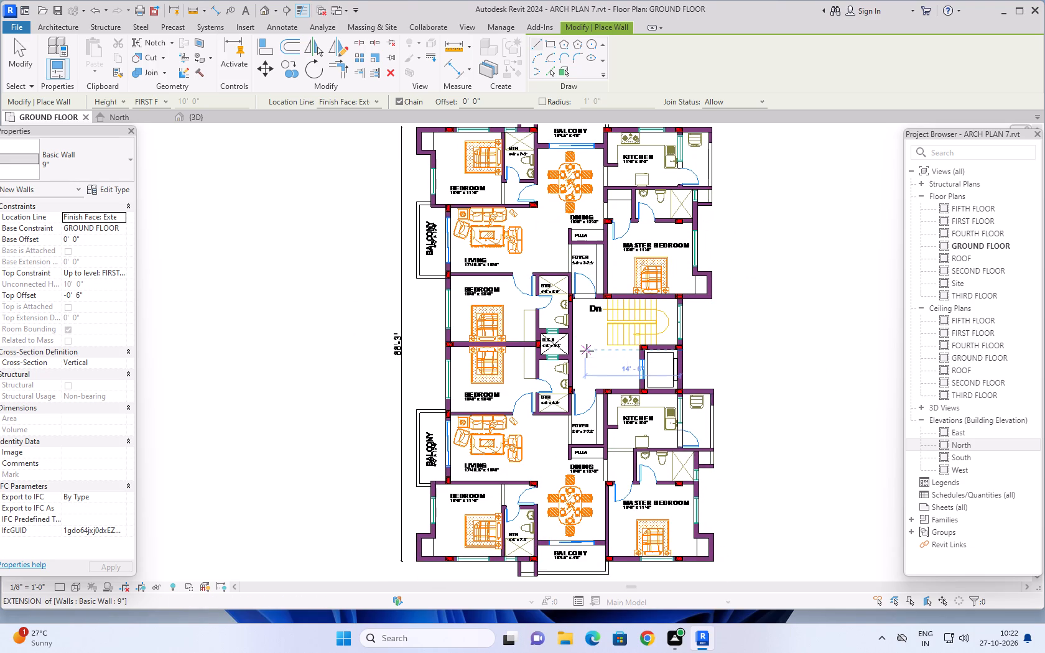
pyautogui.scroll(-2, 738, 377)
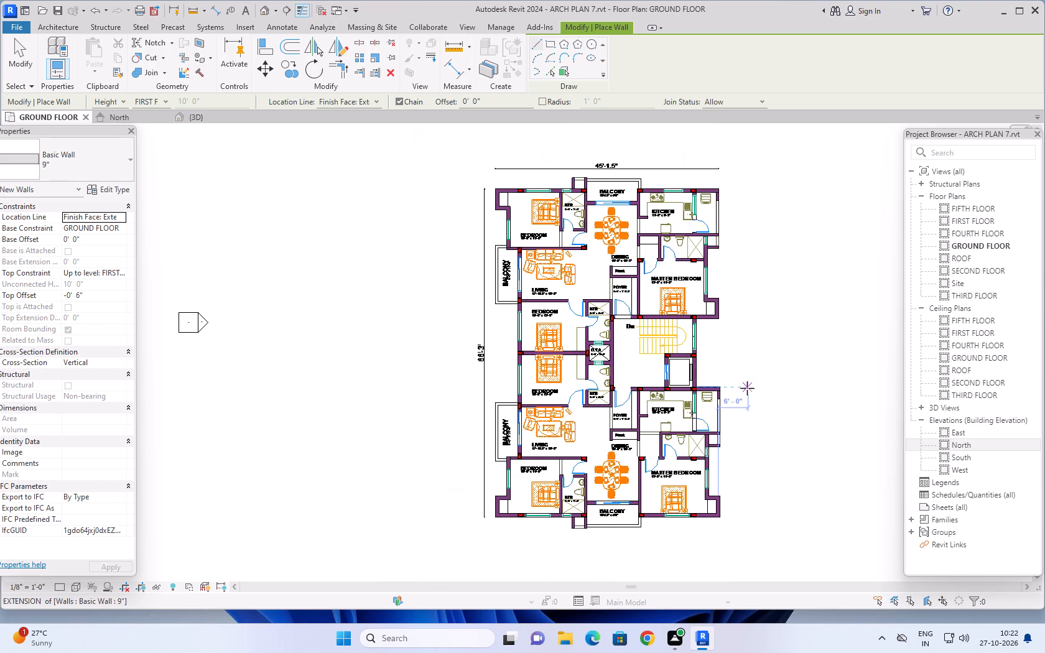
pyautogui.moveTo(741, 378); pyautogui.dragTo(727, 320, button='middle')
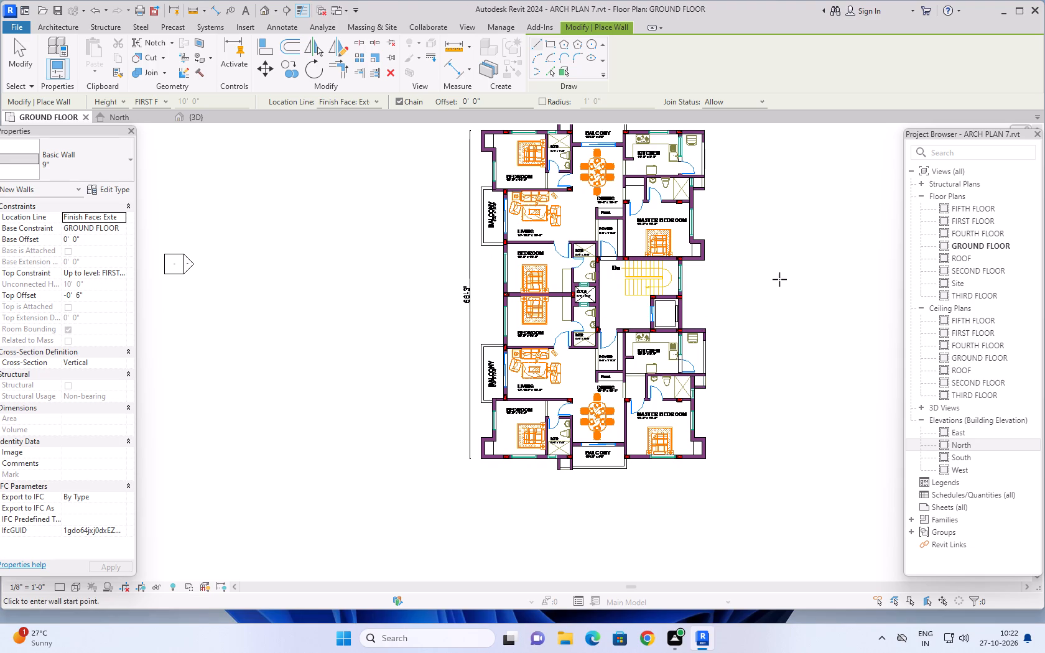
pyautogui.click(199, 116)
pyautogui.scroll(2, 704, 290)
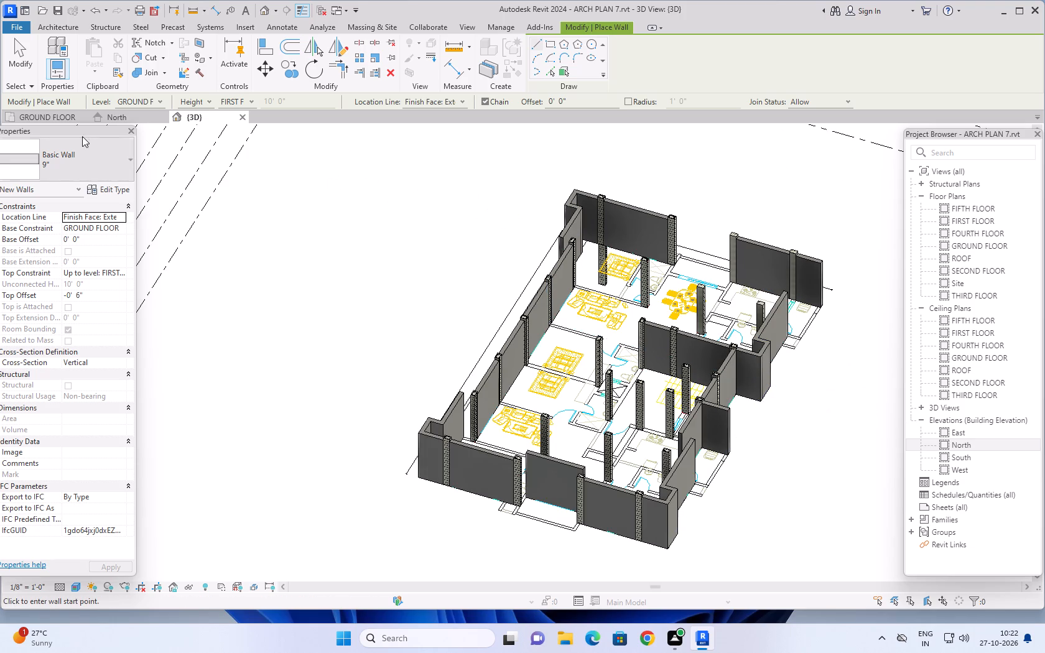
pyautogui.click(48, 115)
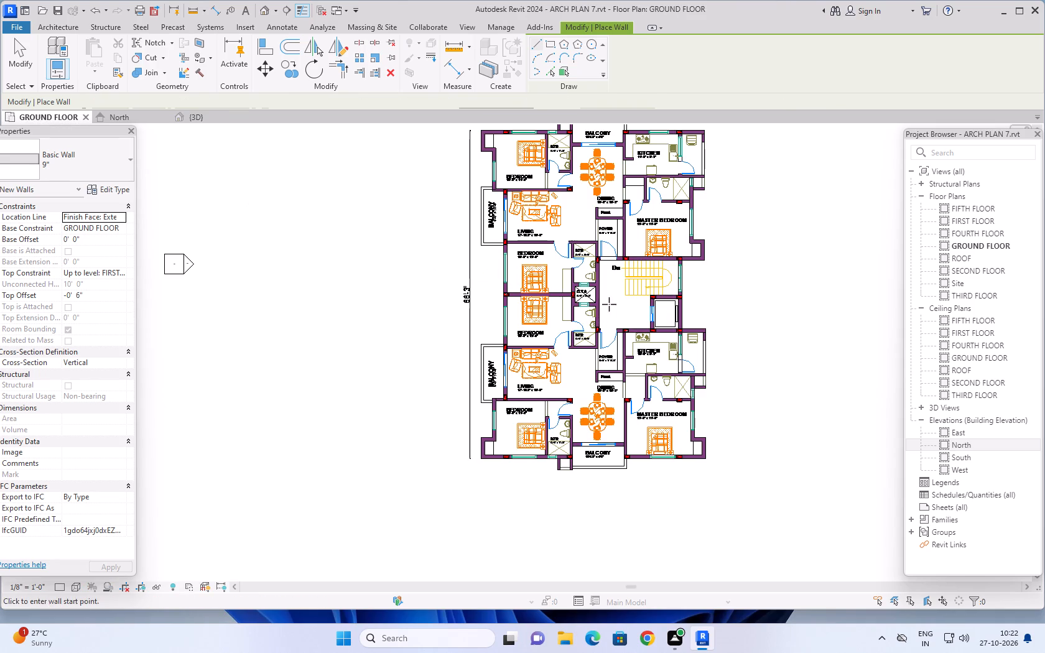
# Draw a 9" wall about 10'-1 1/2" long between the upper apartment's dining area and balcony, from the kitchen side to the bathroom side, and end the chain.
pyautogui.scroll(3, 608, 147)
pyautogui.moveTo(616, 166); pyautogui.dragTo(577, 256, button='middle')
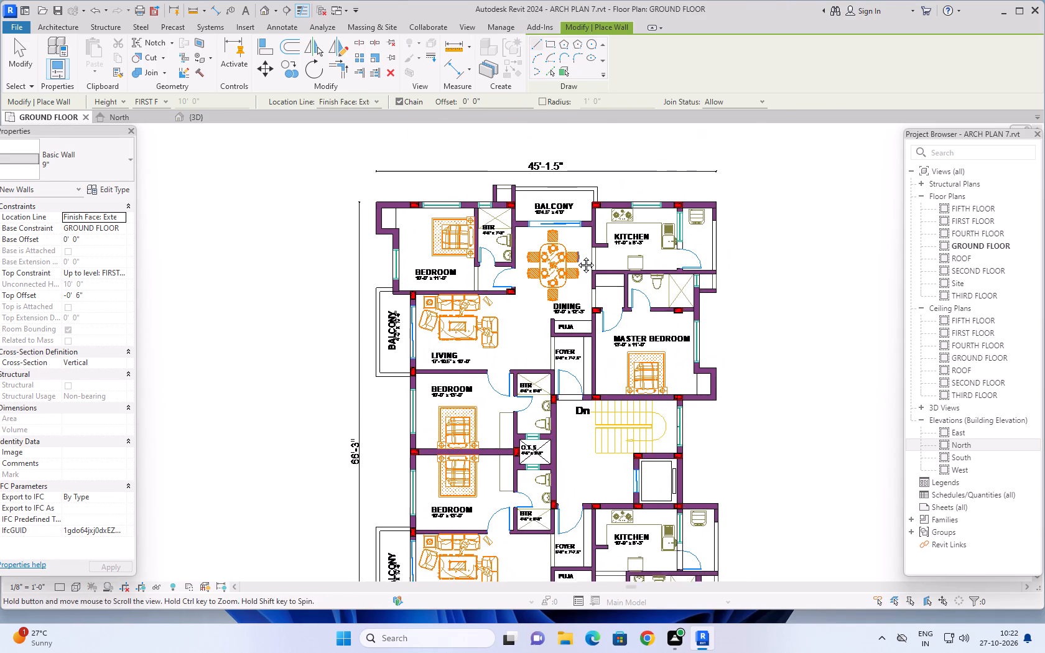
pyautogui.moveTo(577, 256); pyautogui.dragTo(575, 258, button='middle')
pyautogui.scroll(10, 582, 228)
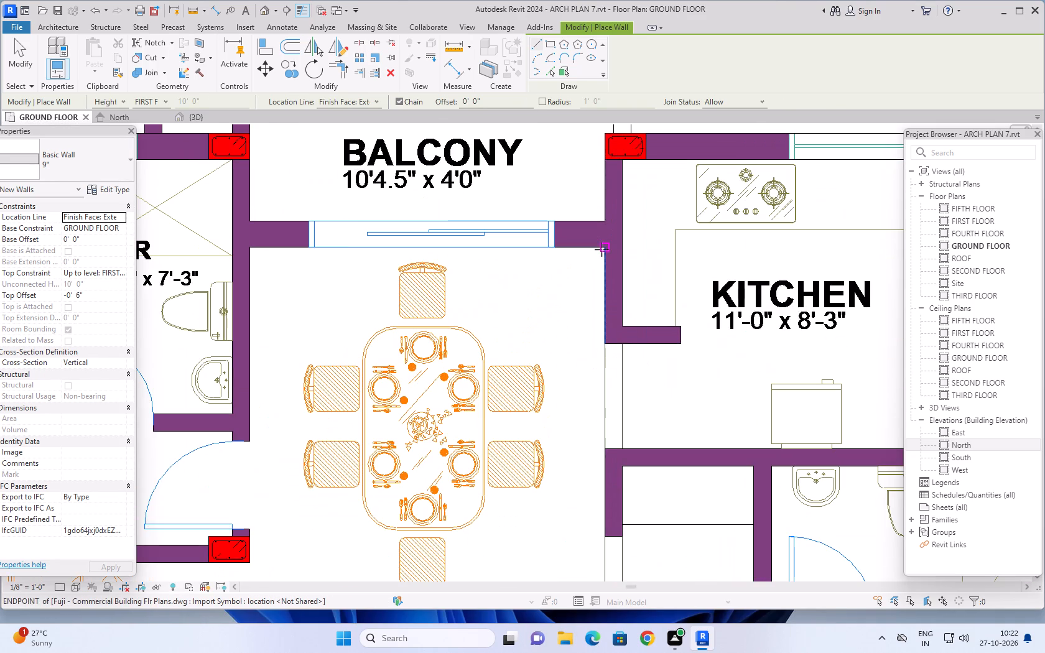
pyautogui.click(605, 249)
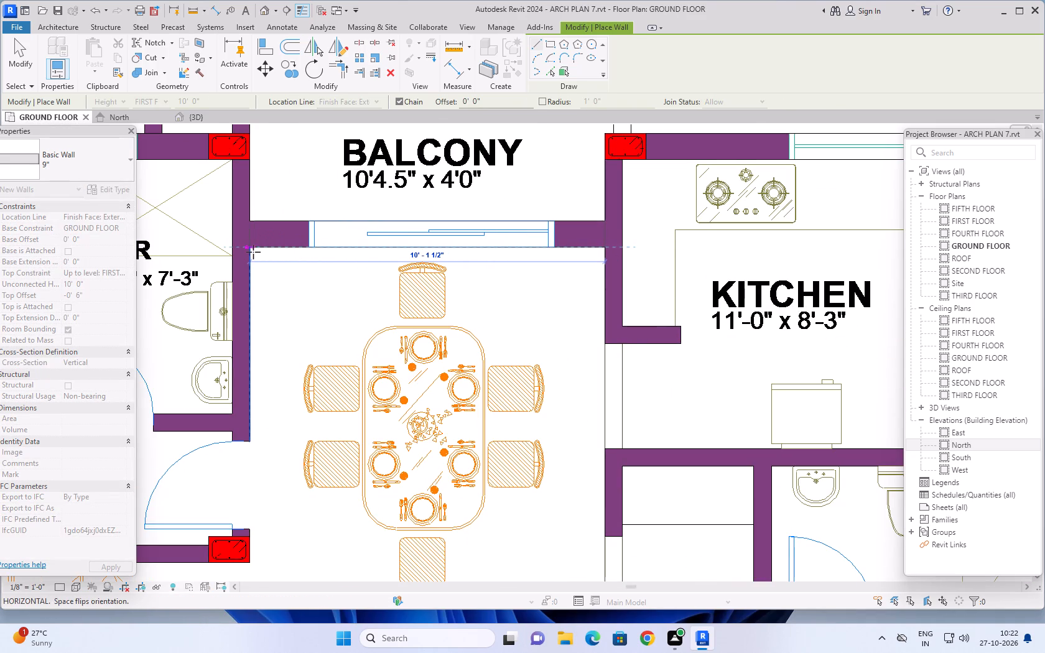
pyautogui.click(253, 249)
pyautogui.scroll(-2, 402, 304)
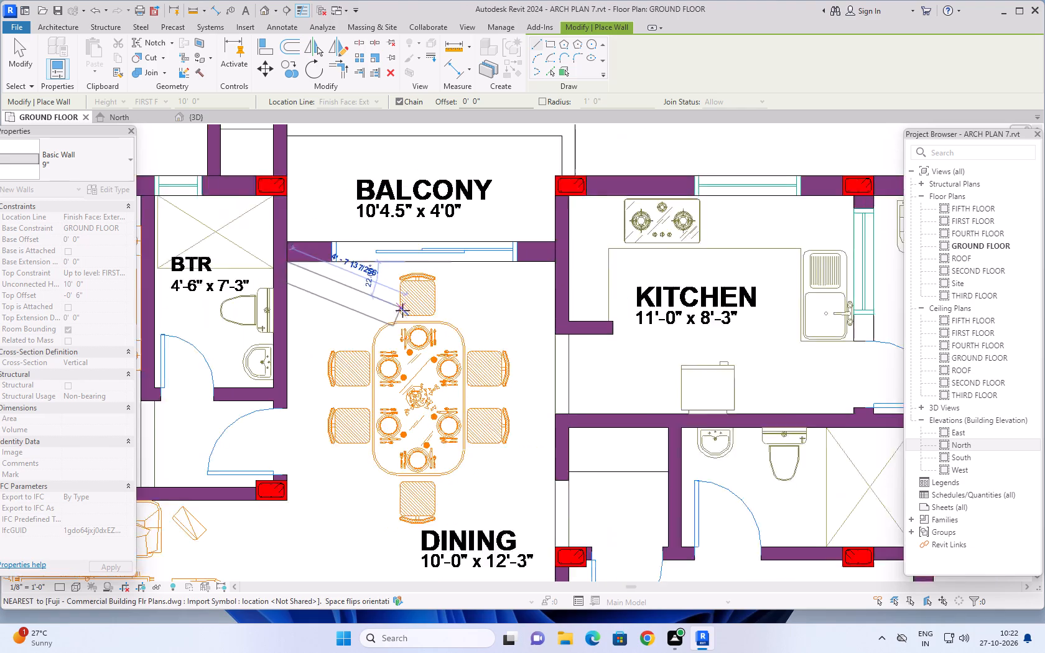
pyautogui.scroll(-4, 402, 310)
pyautogui.press('Escape')
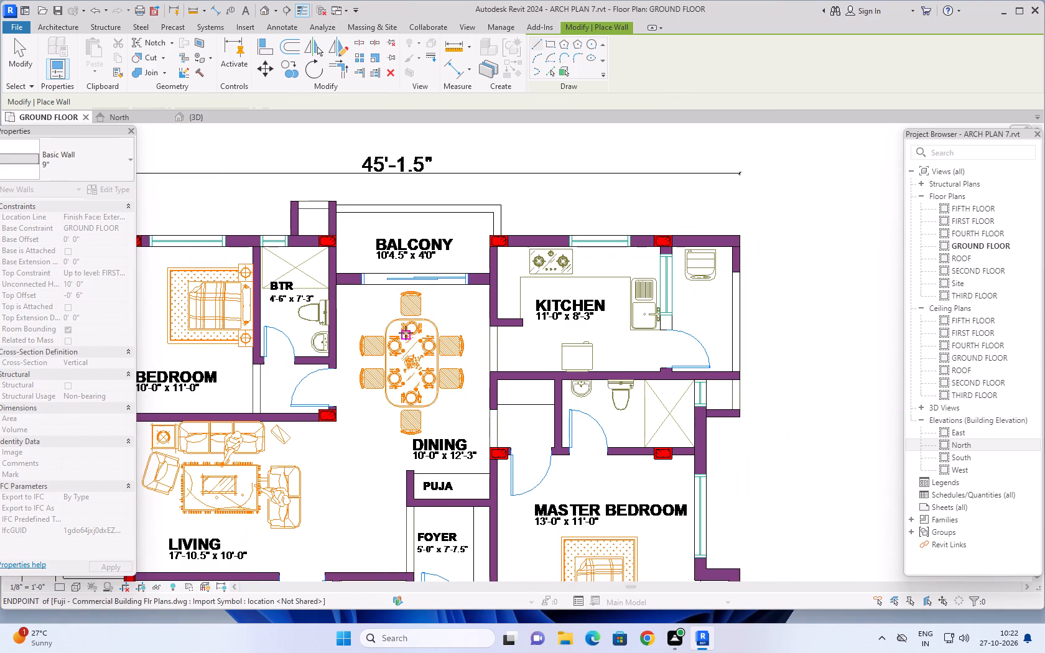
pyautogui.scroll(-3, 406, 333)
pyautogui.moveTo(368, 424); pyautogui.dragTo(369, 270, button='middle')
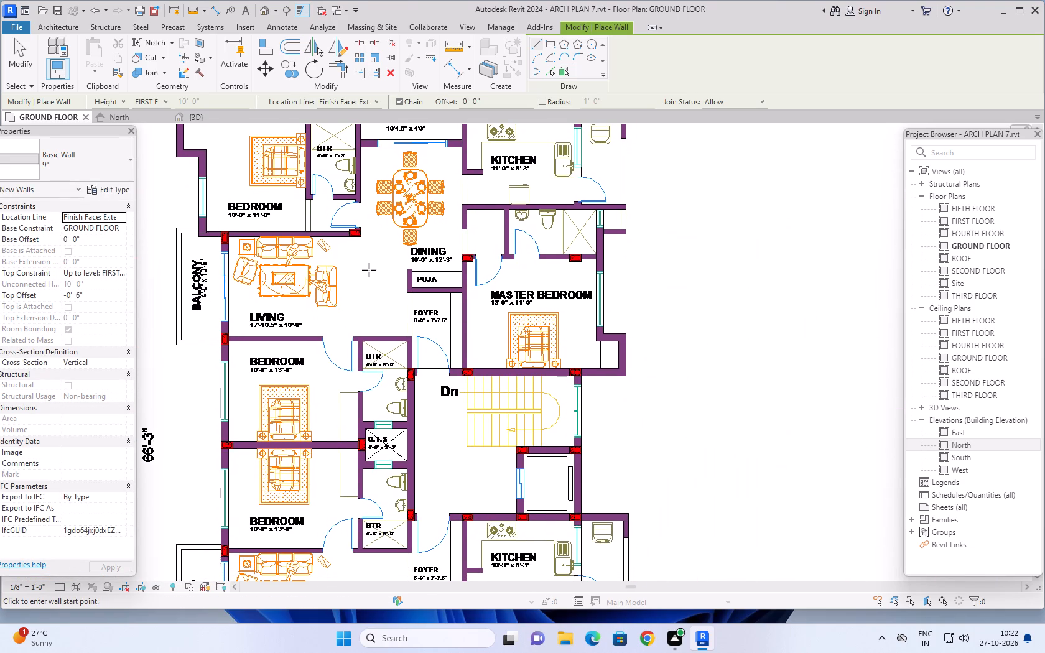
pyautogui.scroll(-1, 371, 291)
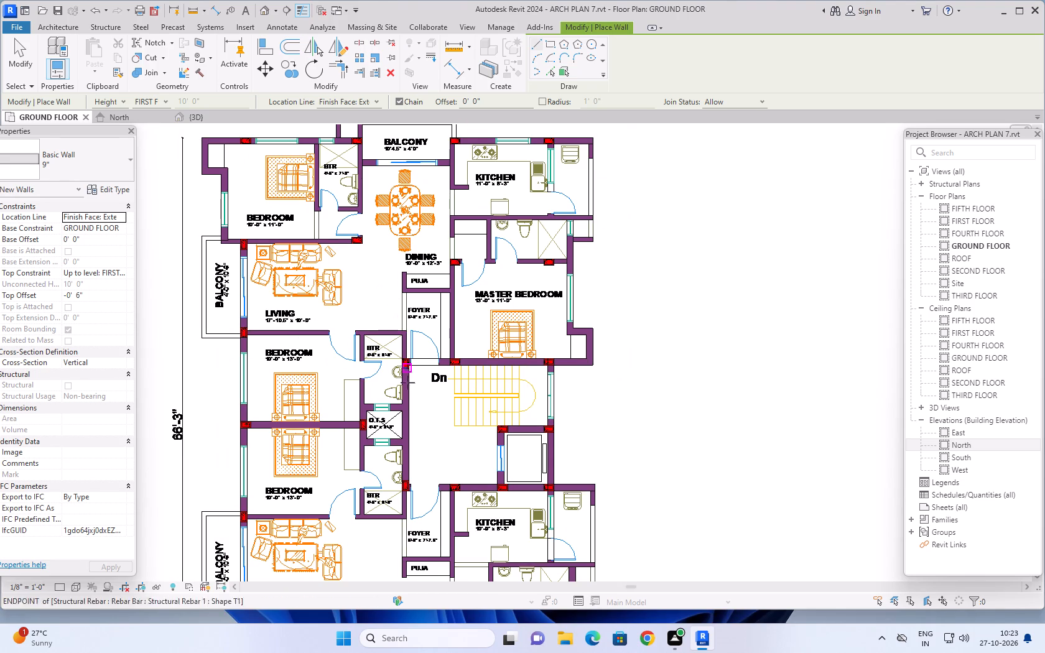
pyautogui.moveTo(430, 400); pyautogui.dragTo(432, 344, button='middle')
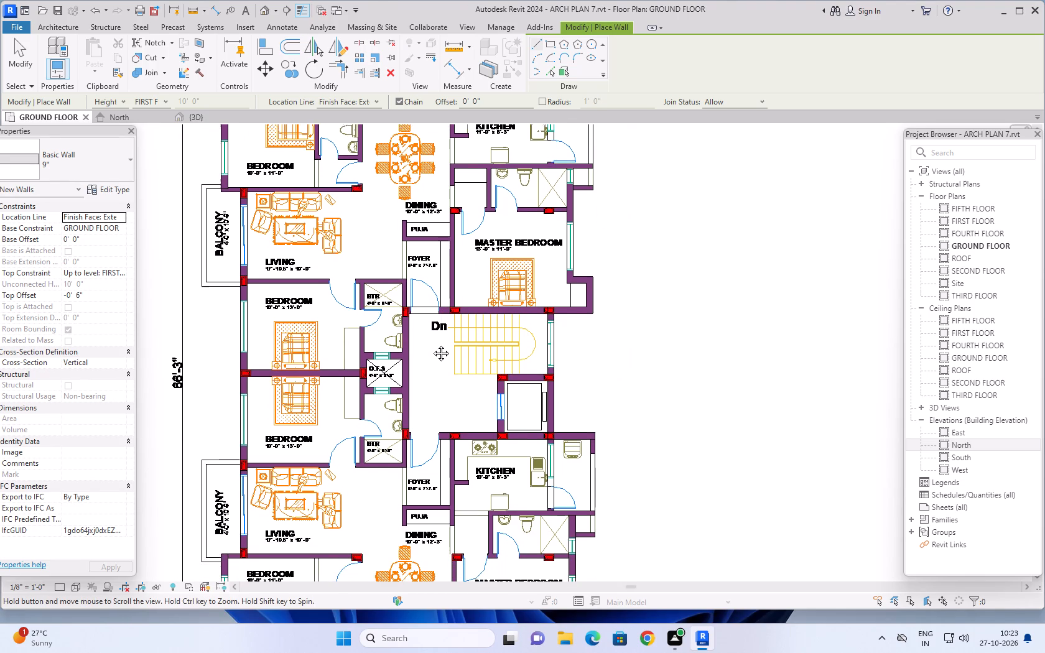
# Draw a 9" wall about 13'-0 1/4" long between the bathrooms and the staircase lobby, from the upper column to the lower one, and end the chain.
pyautogui.moveTo(432, 344); pyautogui.dragTo(434, 336, button='middle')
pyautogui.scroll(5, 411, 328)
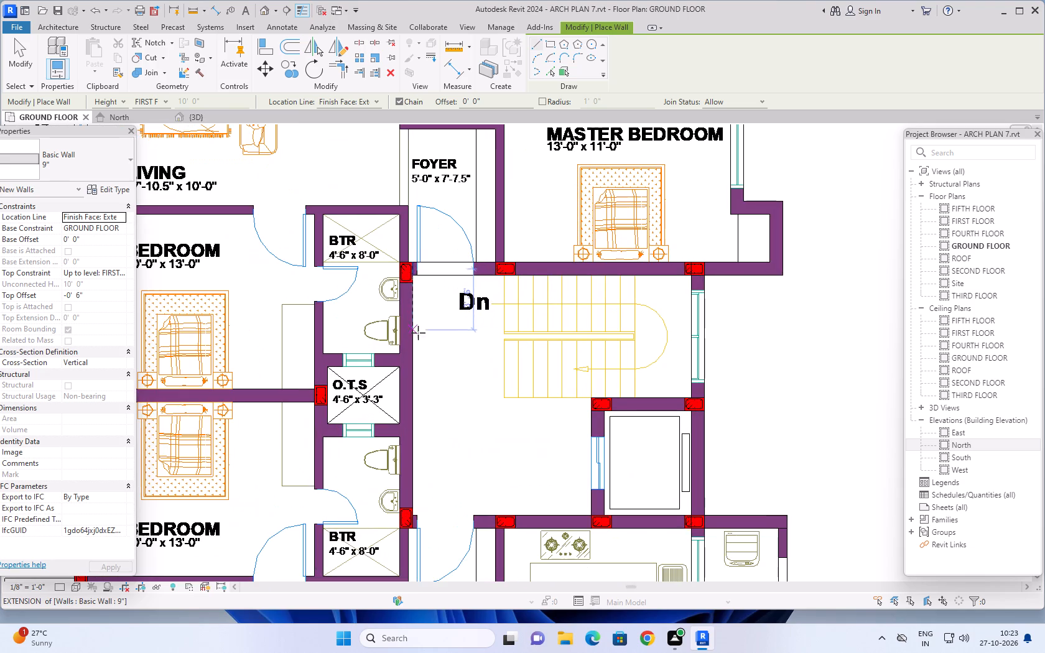
pyautogui.scroll(1, 451, 358)
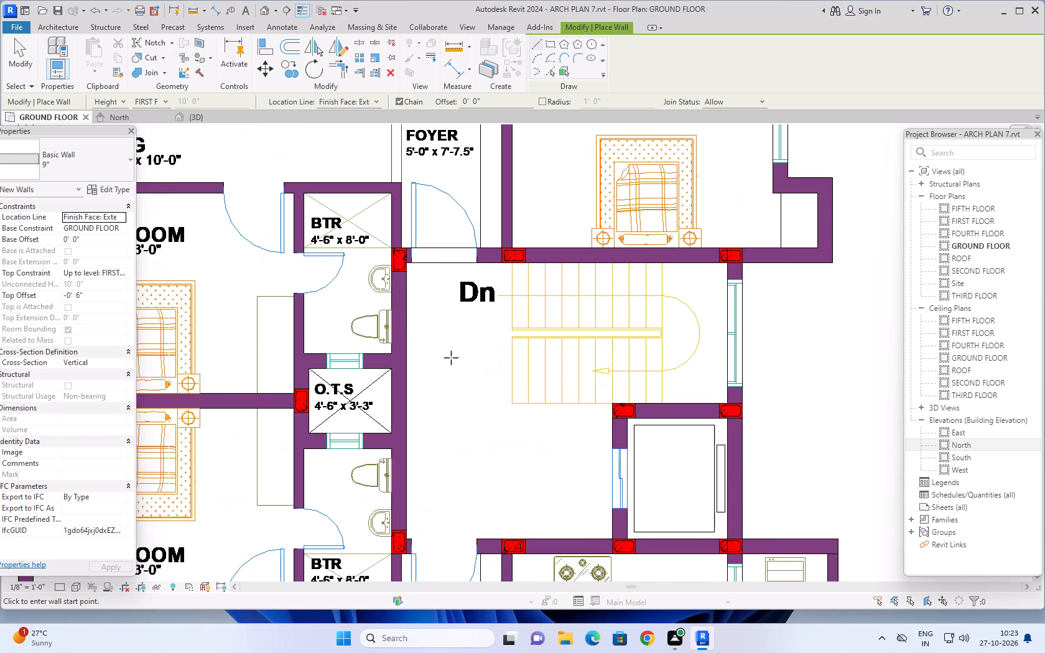
pyautogui.scroll(3, 413, 323)
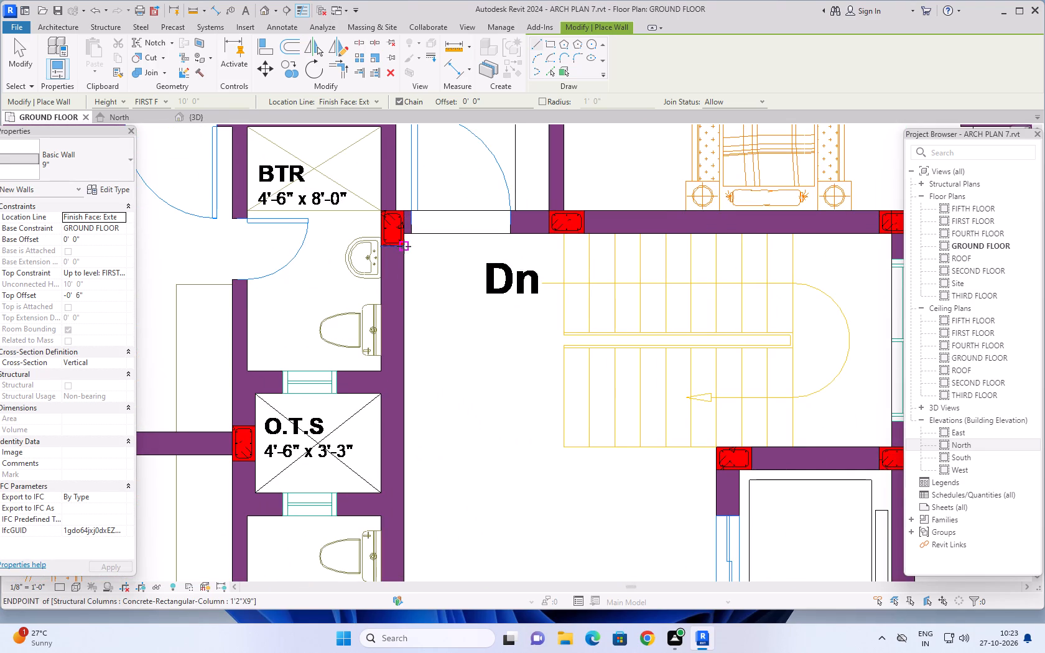
pyautogui.click(404, 247)
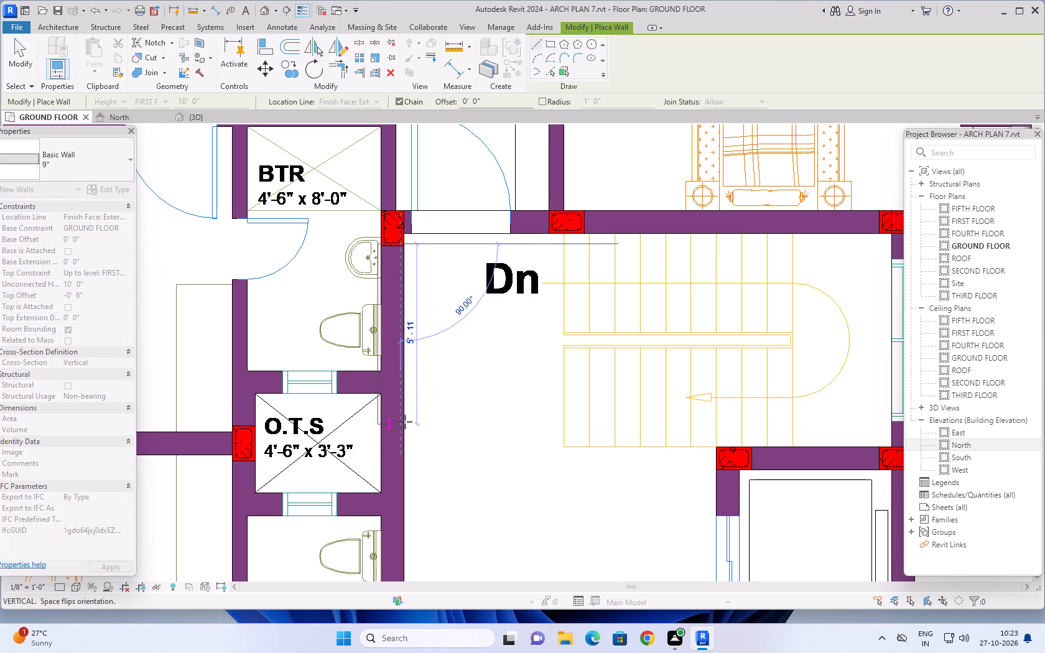
pyautogui.press('Escape')
pyautogui.scroll(5, 408, 260)
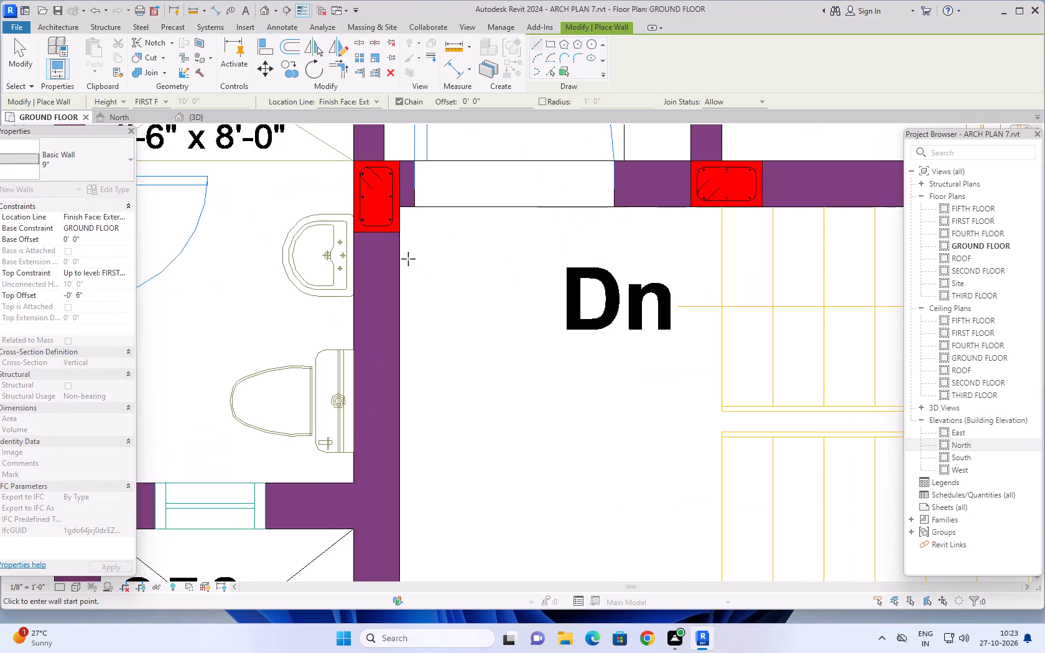
pyautogui.scroll(2, 407, 253)
pyautogui.click(397, 228)
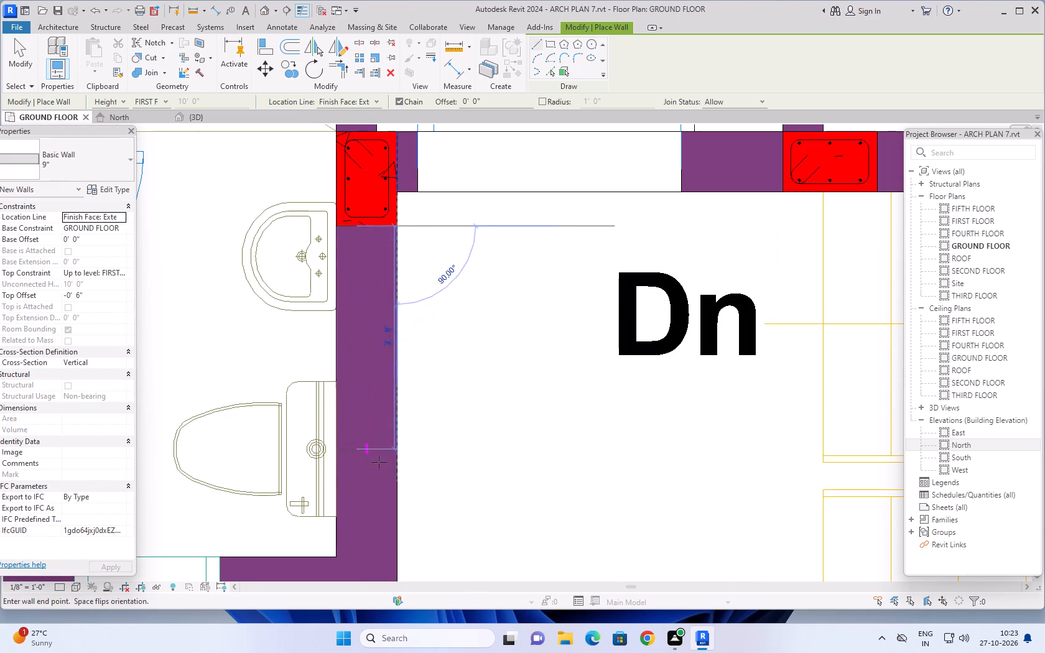
pyautogui.scroll(-8, 392, 470)
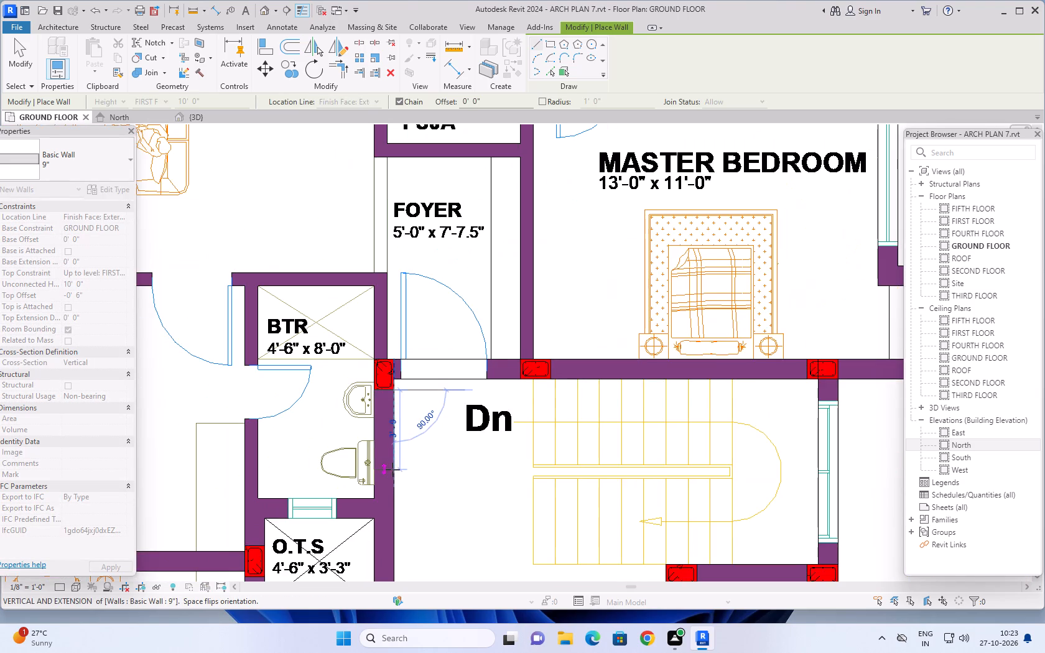
pyautogui.moveTo(392, 470); pyautogui.dragTo(406, 357, button='middle')
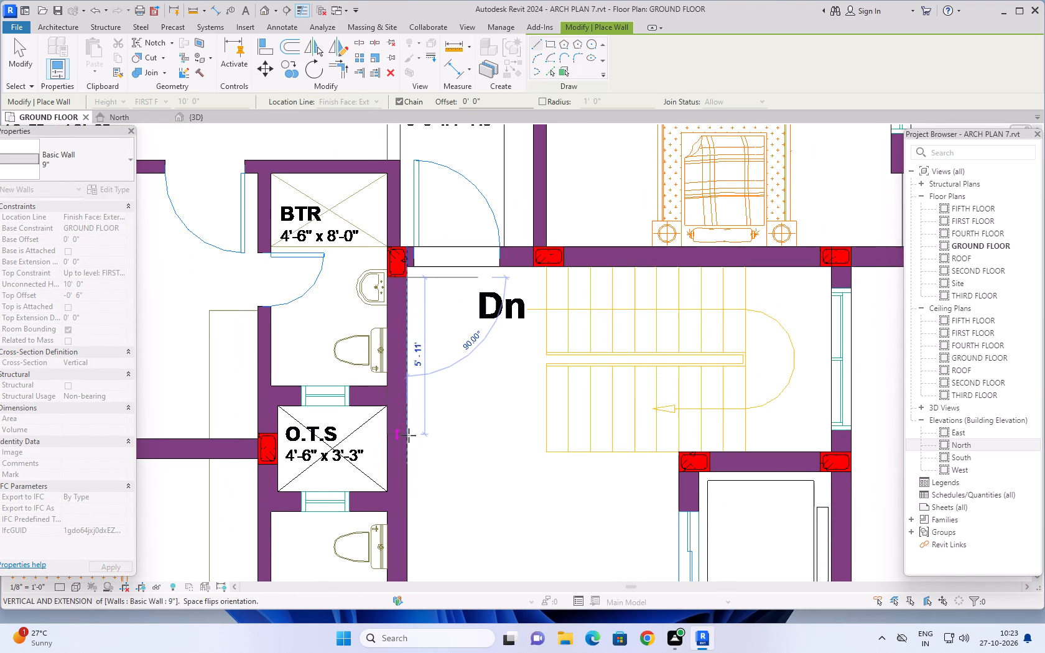
pyautogui.scroll(-3, 411, 455)
pyautogui.moveTo(411, 463); pyautogui.dragTo(410, 347, button='middle')
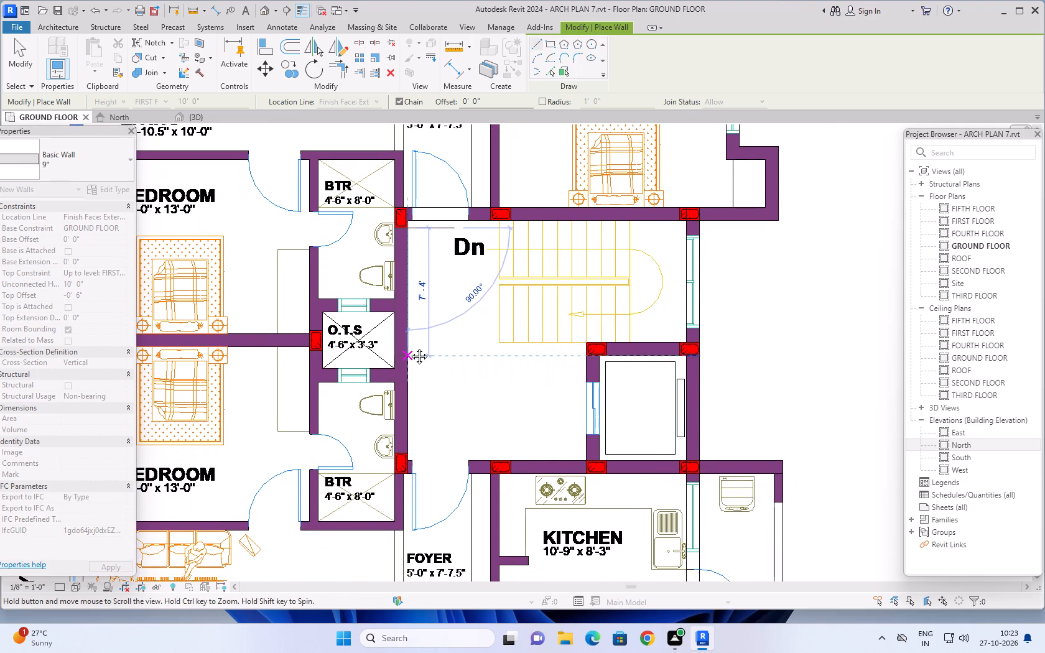
pyautogui.moveTo(410, 347); pyautogui.dragTo(410, 345, button='middle')
pyautogui.scroll(5, 408, 445)
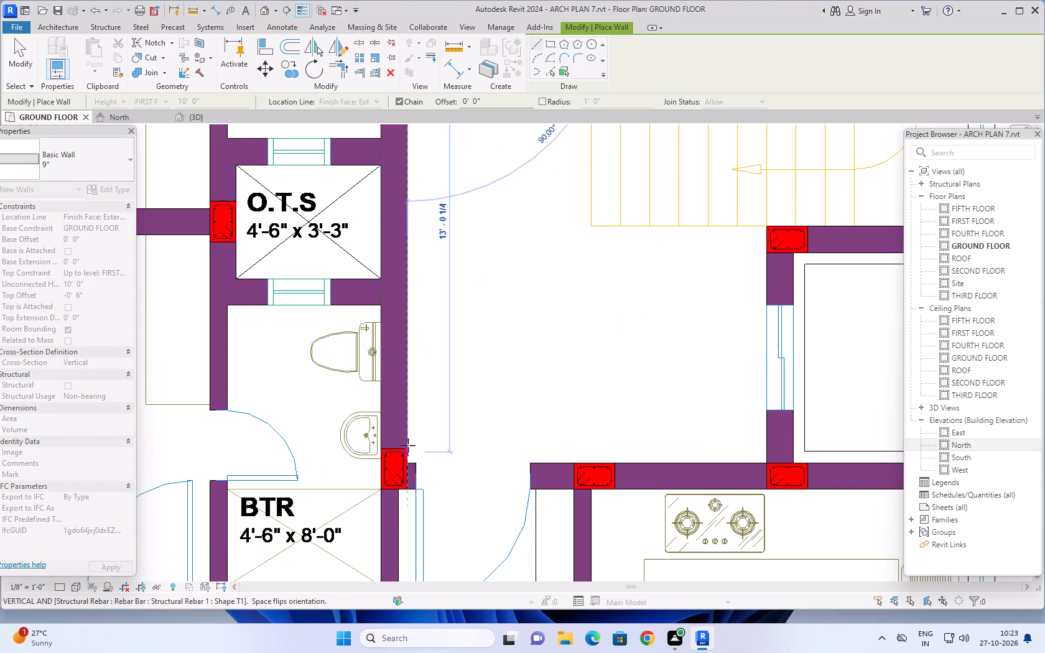
pyautogui.click(406, 448)
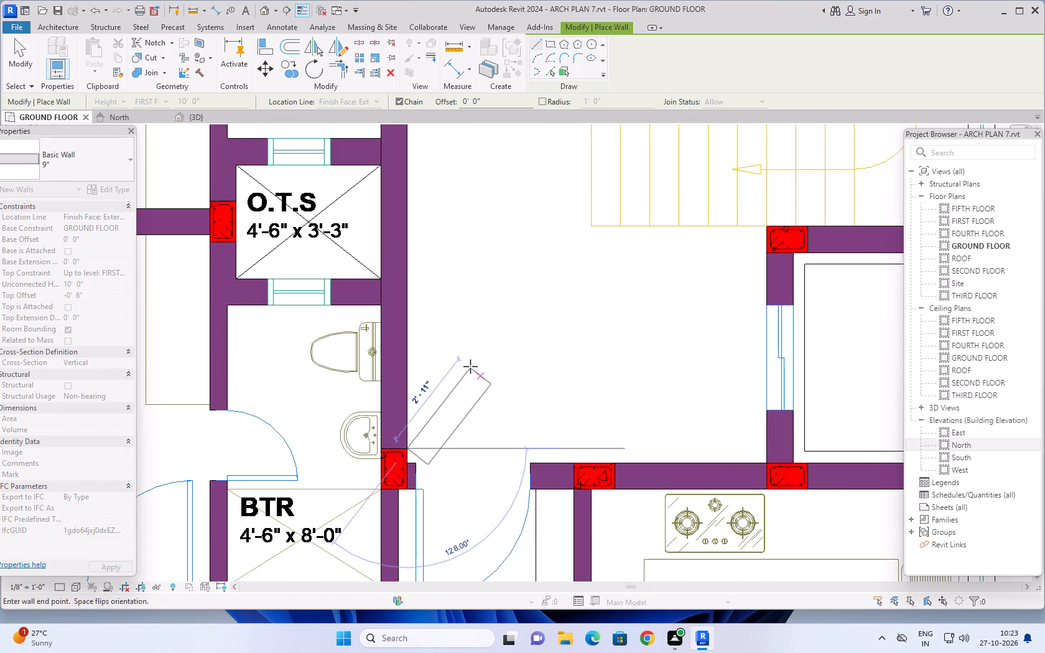
pyautogui.scroll(-5, 470, 366)
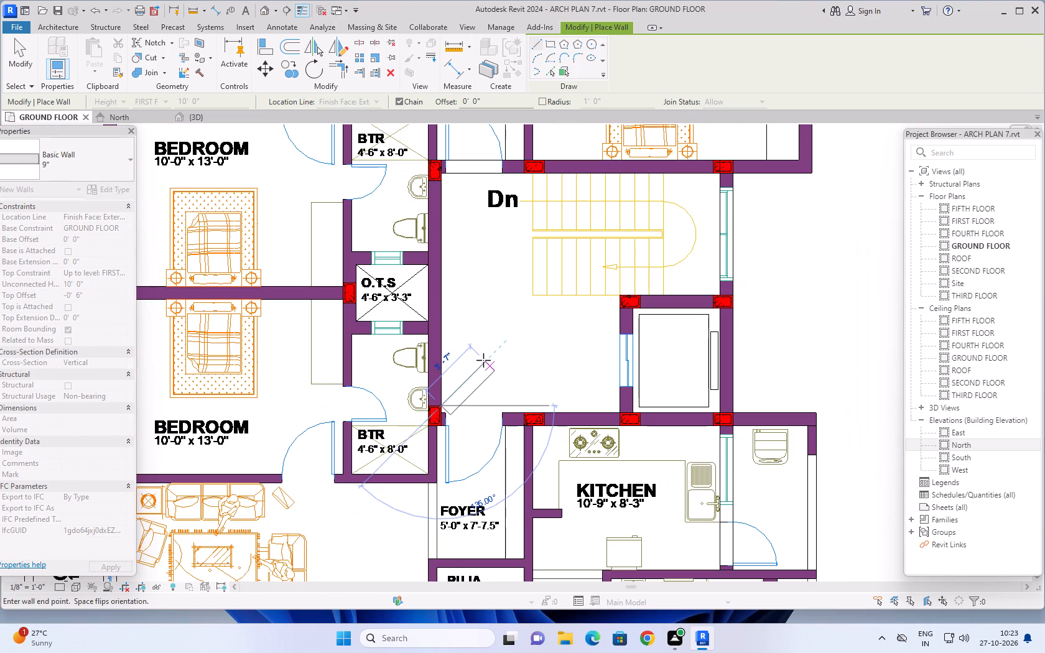
pyautogui.press('Escape')
# Draw chained 9" walls along the upper side of the O.T.S shaft, about 4'-10 1/2" long, and down to its bedroom-side column, ending the chain.
pyautogui.scroll(-3, 485, 352)
pyautogui.moveTo(497, 320); pyautogui.dragTo(503, 387, button='middle')
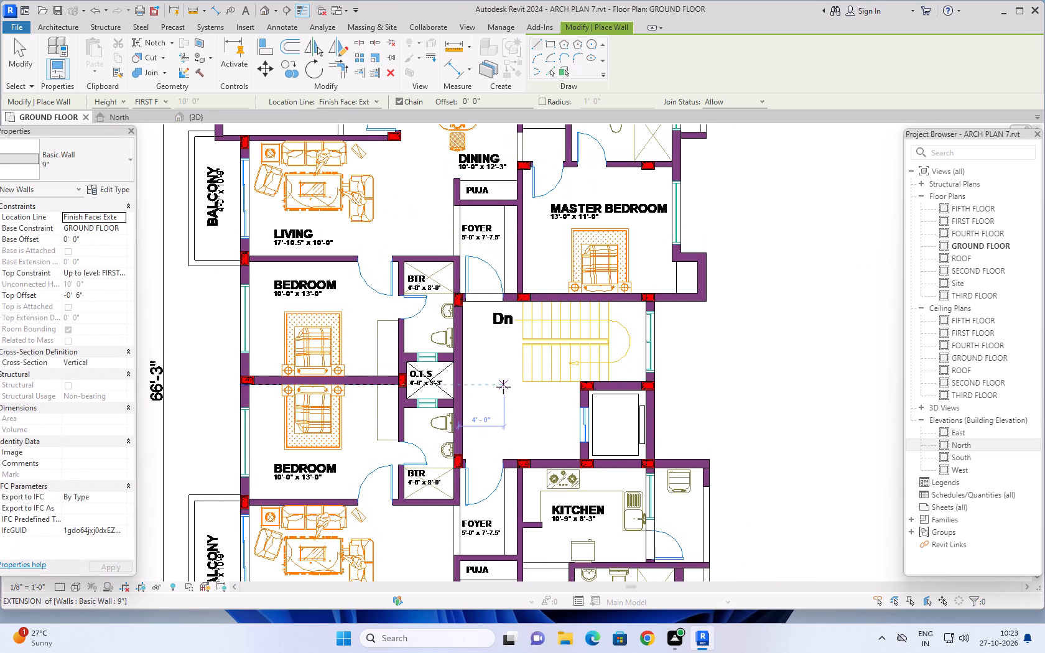
pyautogui.scroll(4, 457, 360)
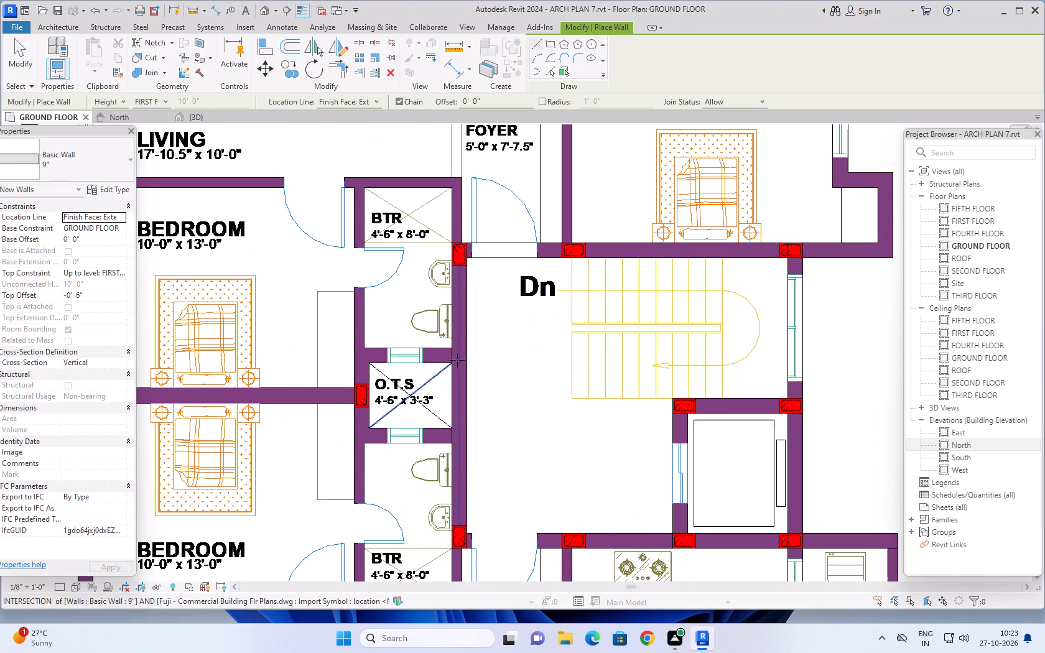
pyautogui.click(453, 348)
pyautogui.press('space')
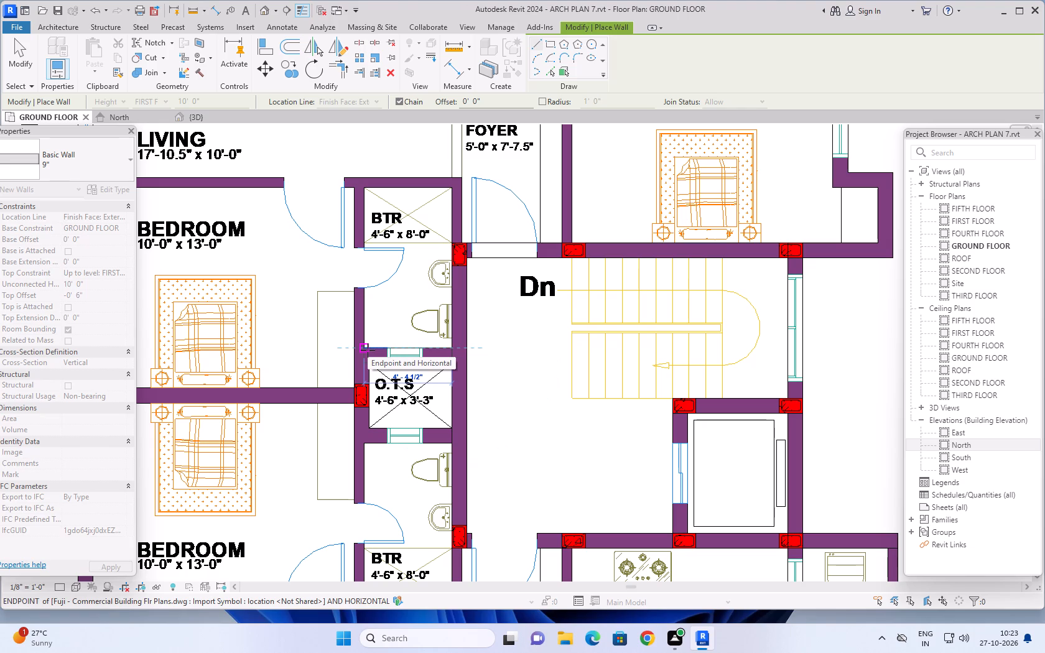
pyautogui.scroll(7, 366, 350)
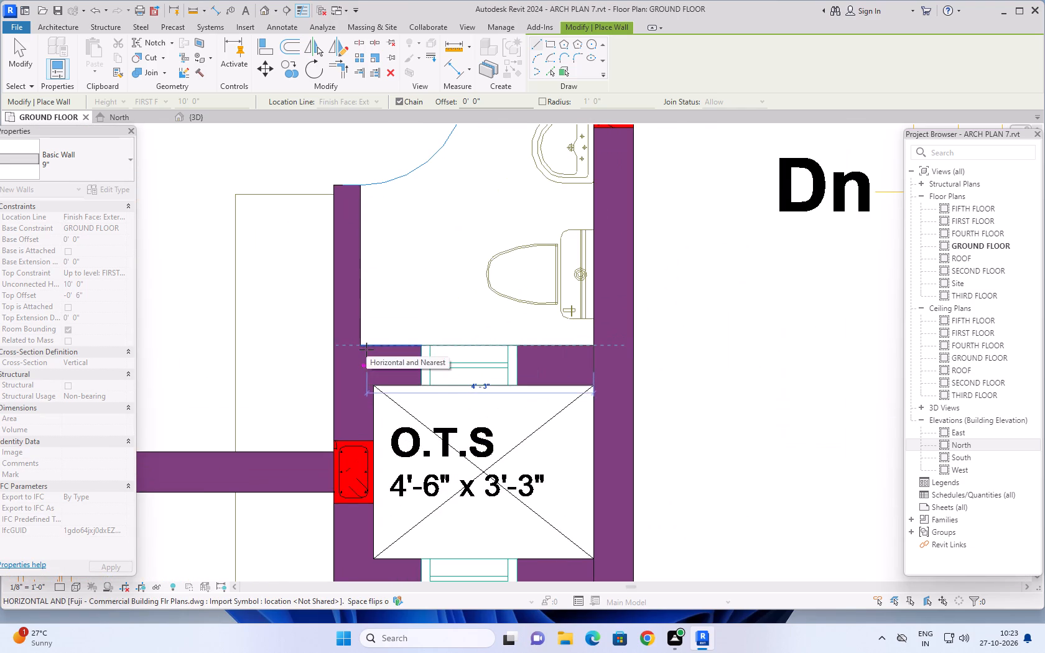
pyautogui.click(333, 345)
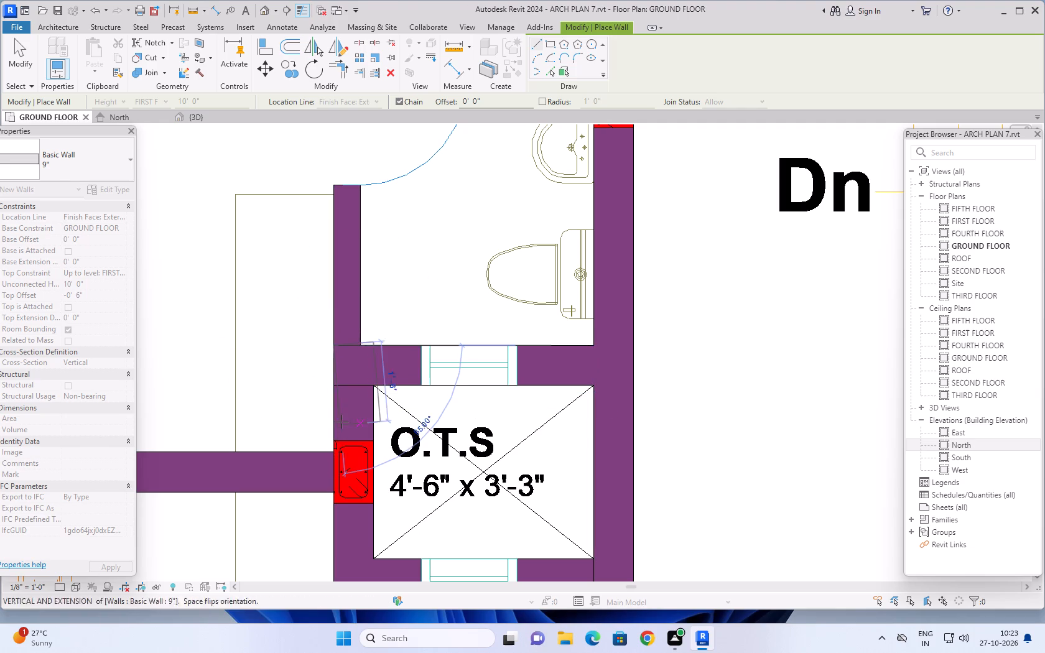
pyautogui.click(335, 439)
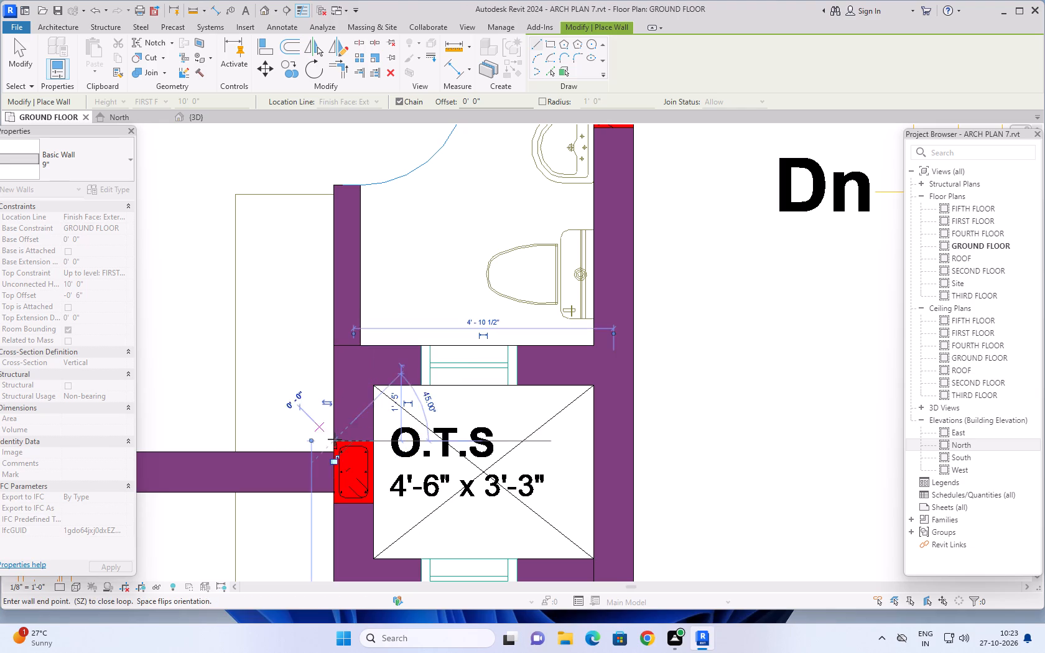
pyautogui.press('Escape')
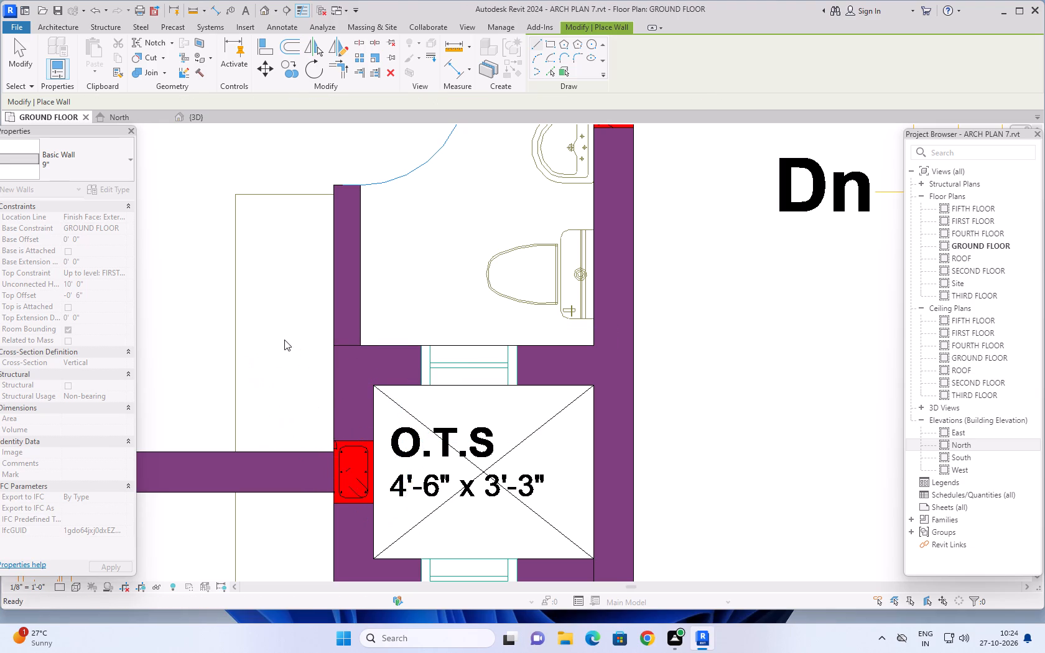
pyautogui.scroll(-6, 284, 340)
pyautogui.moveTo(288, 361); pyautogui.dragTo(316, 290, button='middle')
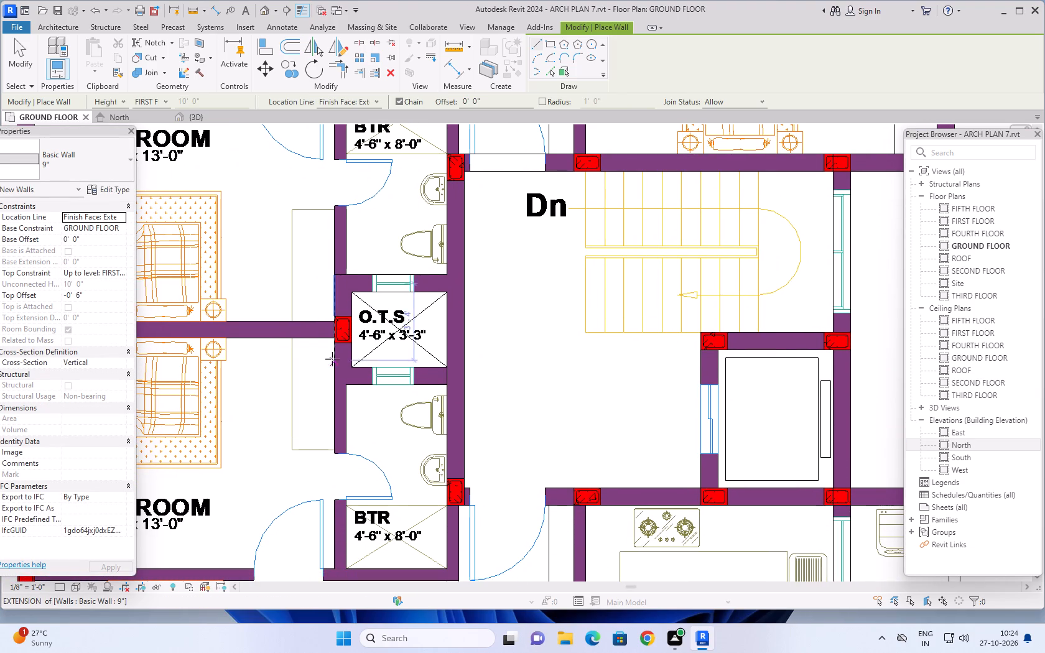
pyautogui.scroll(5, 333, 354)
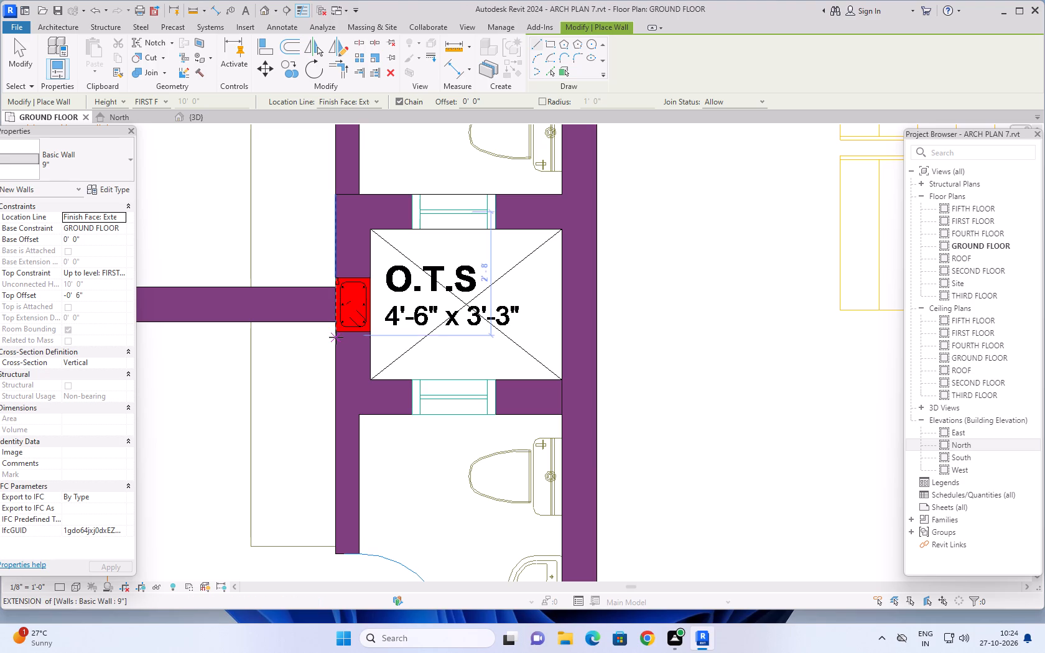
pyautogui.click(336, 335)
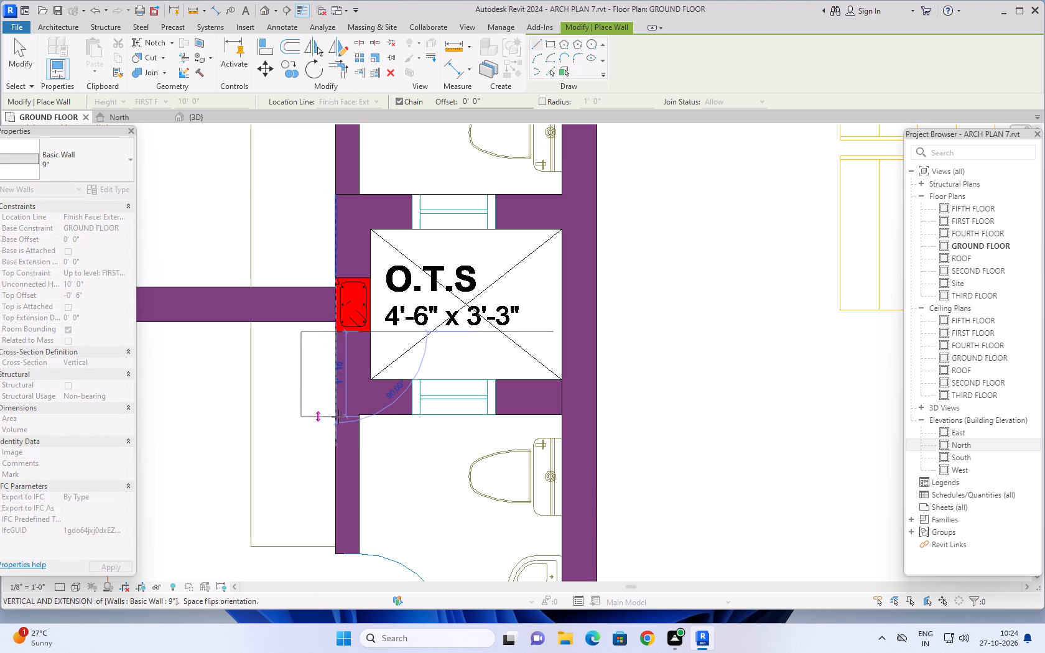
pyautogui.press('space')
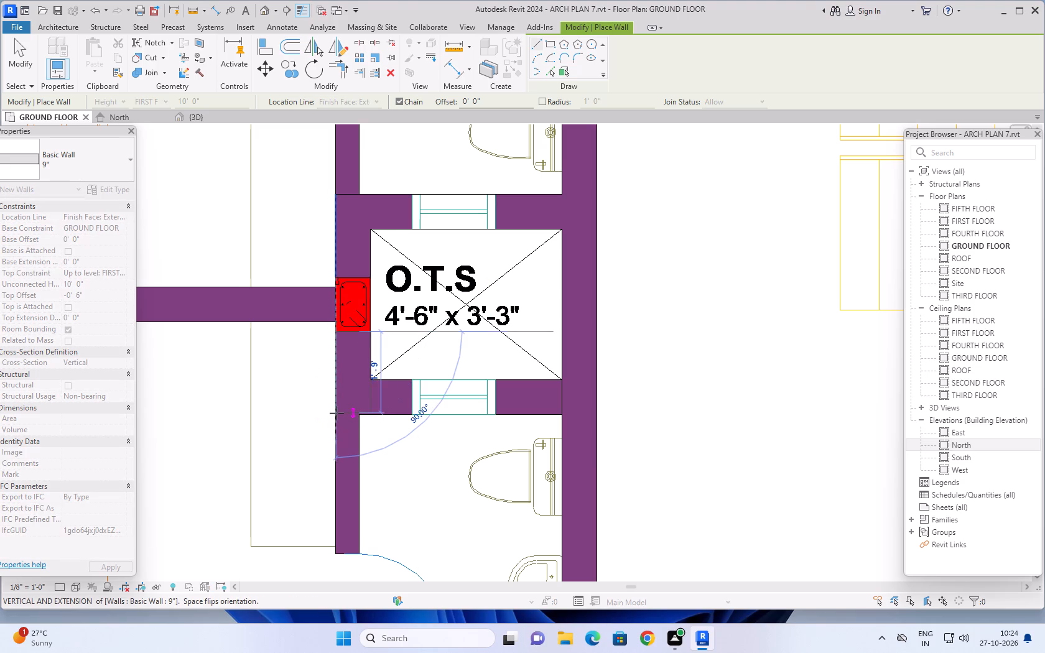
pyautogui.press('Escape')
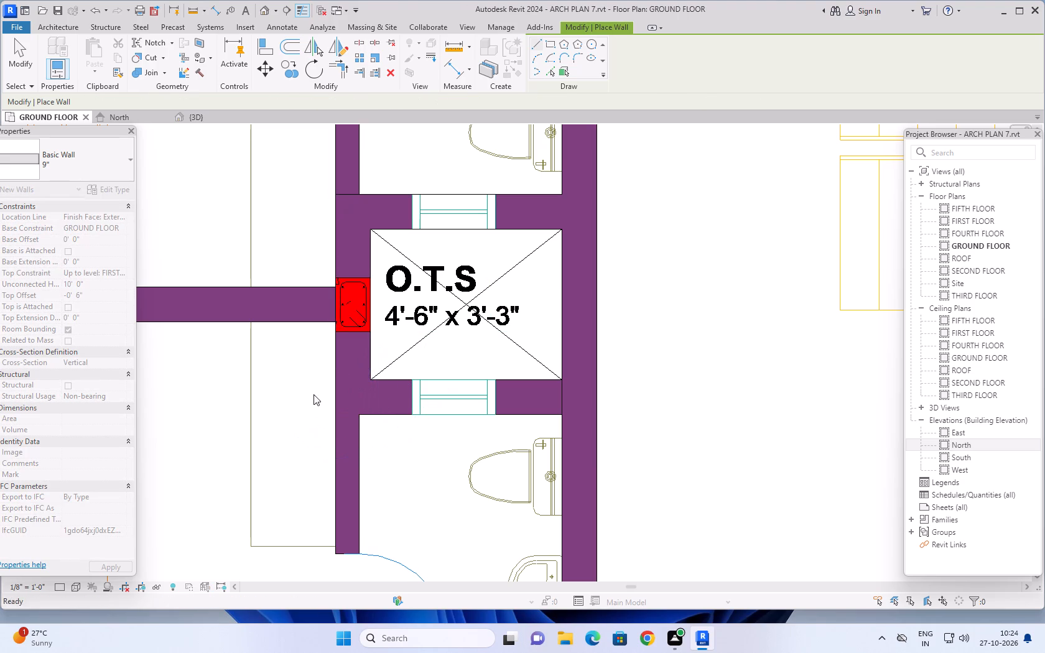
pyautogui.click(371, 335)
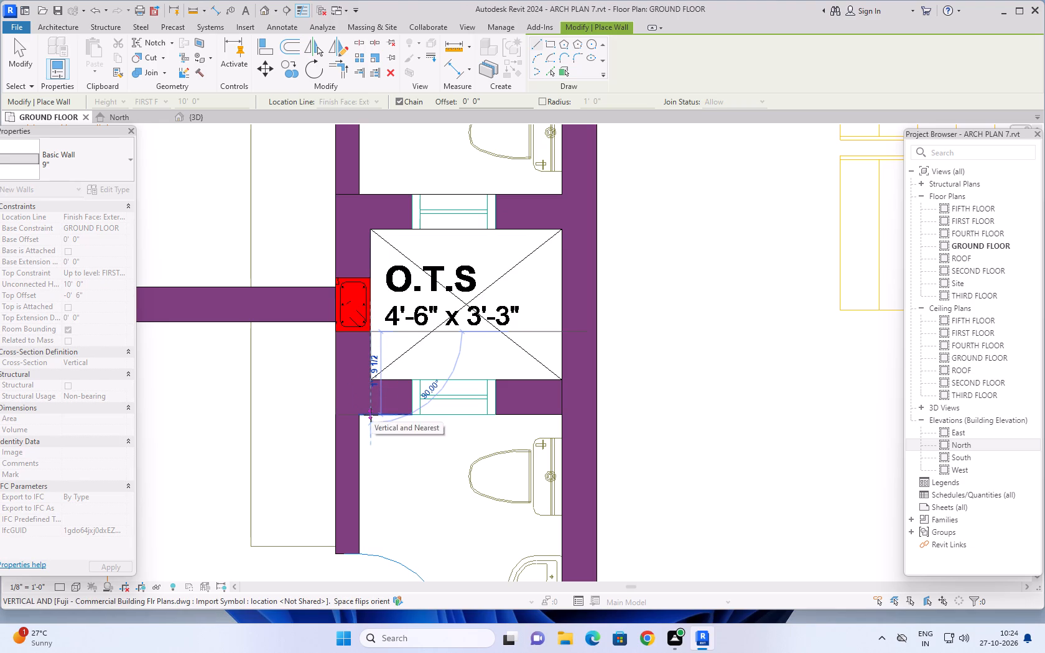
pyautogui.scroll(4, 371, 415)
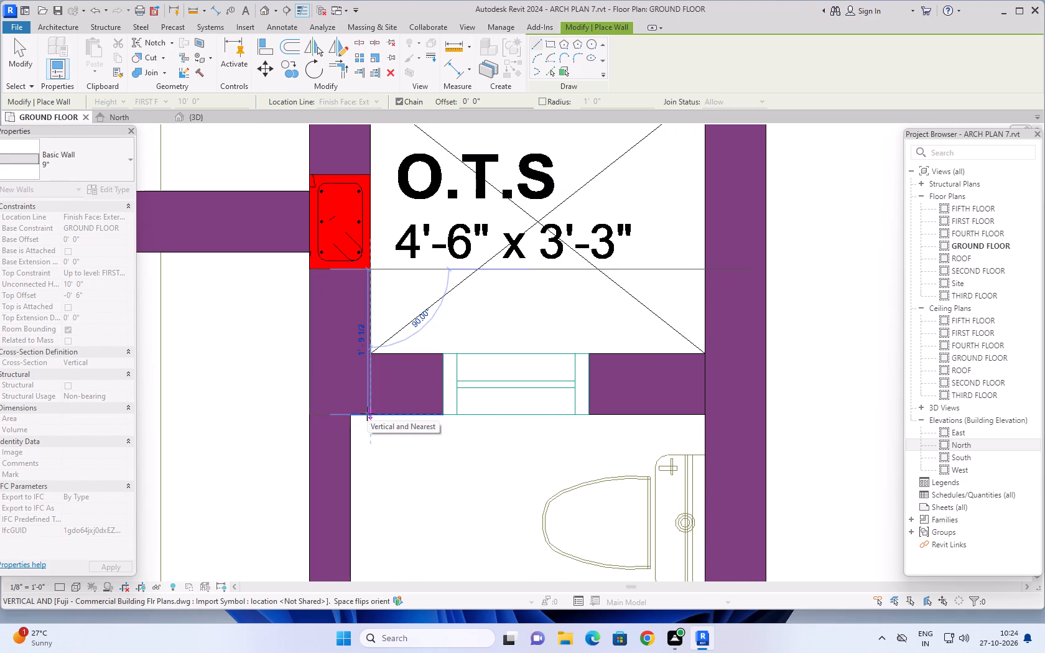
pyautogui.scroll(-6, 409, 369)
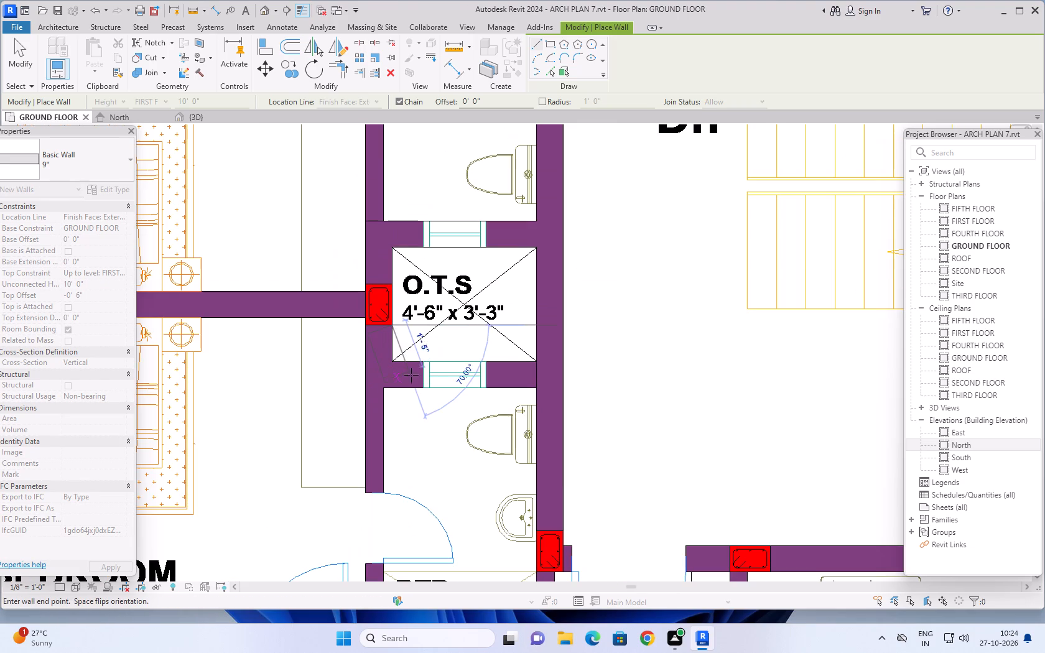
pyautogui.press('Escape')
# Draw chained 9" walls along the O.T.S shaft's lower side, about 4'-10 1/2", and up to its bedroom-side column, about 1'-9 1/2", ending the chain.
pyautogui.scroll(3, 515, 398)
pyautogui.click(547, 384)
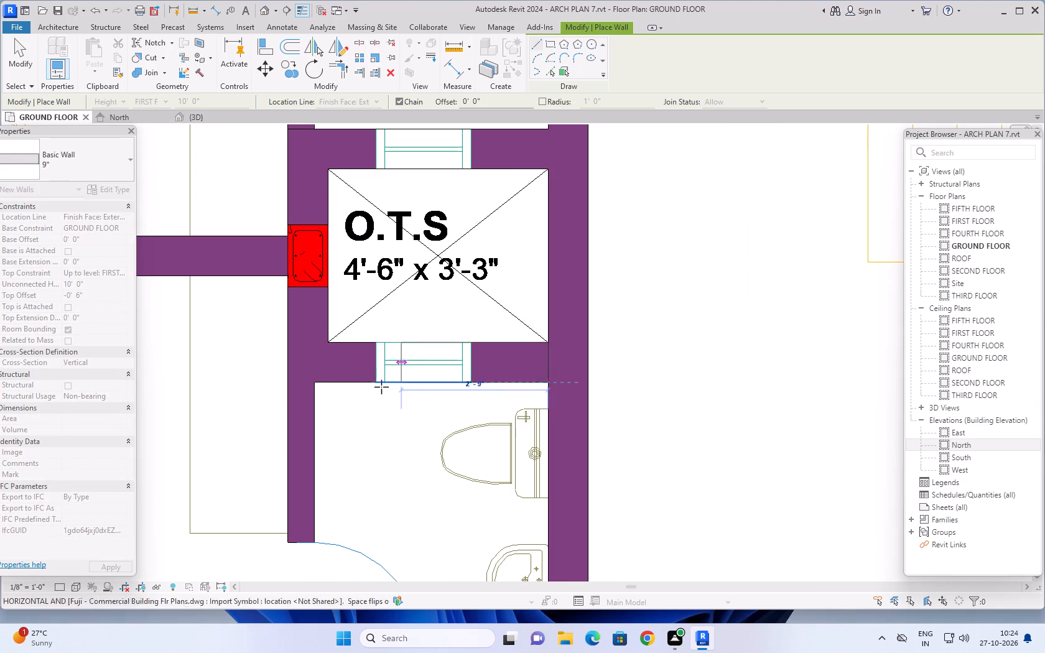
pyautogui.click(288, 382)
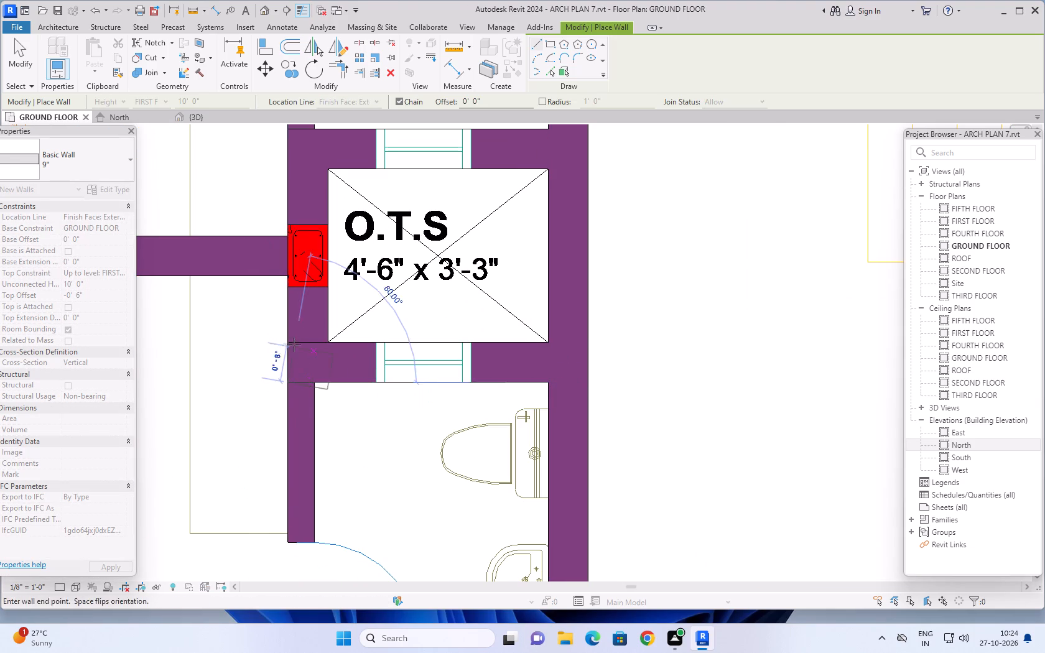
pyautogui.click(288, 288)
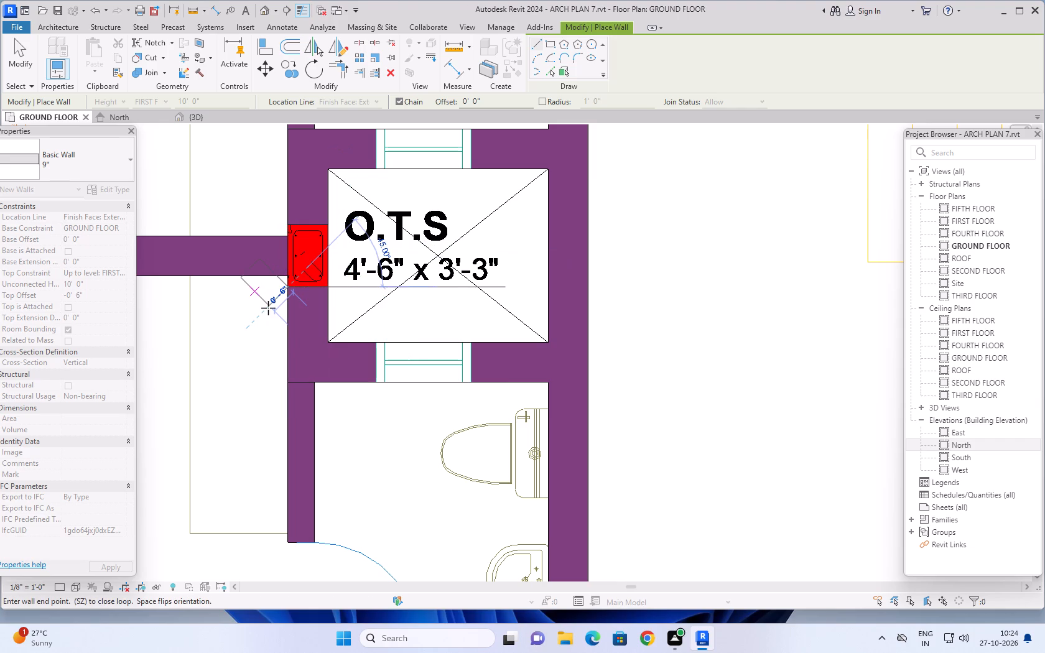
pyautogui.press('Escape')
# Draw a 9" wall about 12'-7" long between the two middle bedrooms, from the outer column to the O.T.S column, and end the chain.
pyautogui.scroll(-8, 258, 357)
pyautogui.scroll(-3, 491, 368)
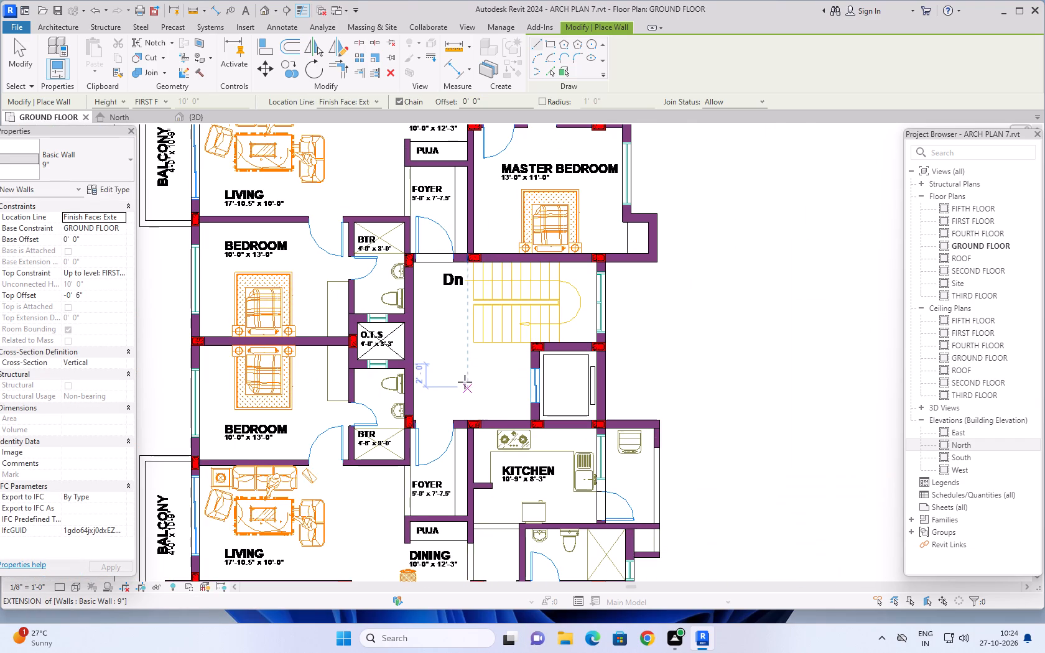
pyautogui.scroll(4, 202, 349)
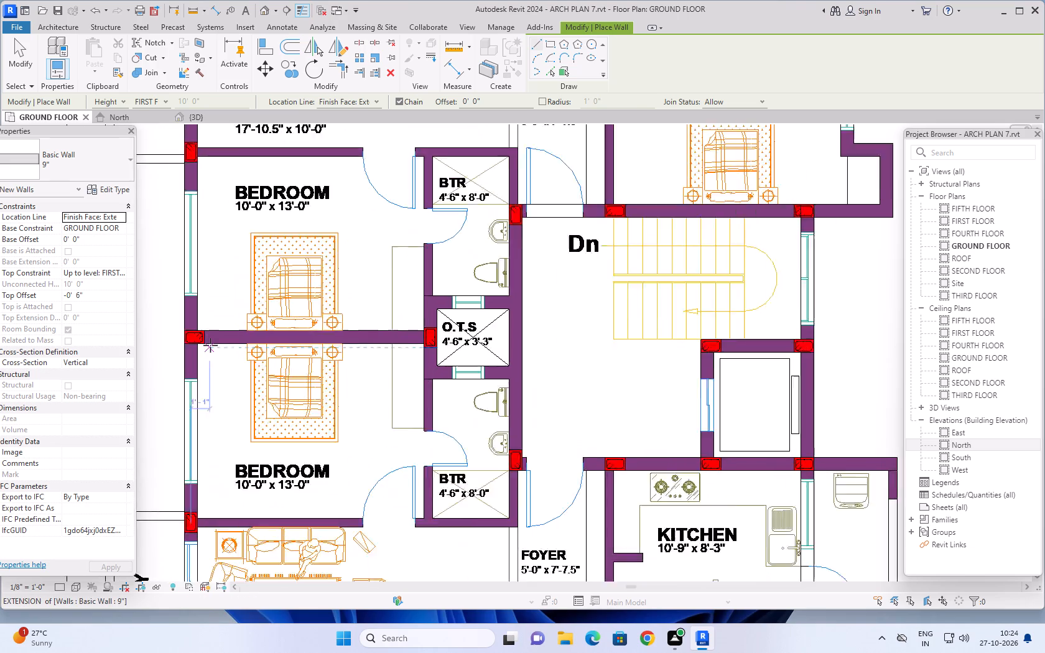
pyautogui.scroll(6, 211, 343)
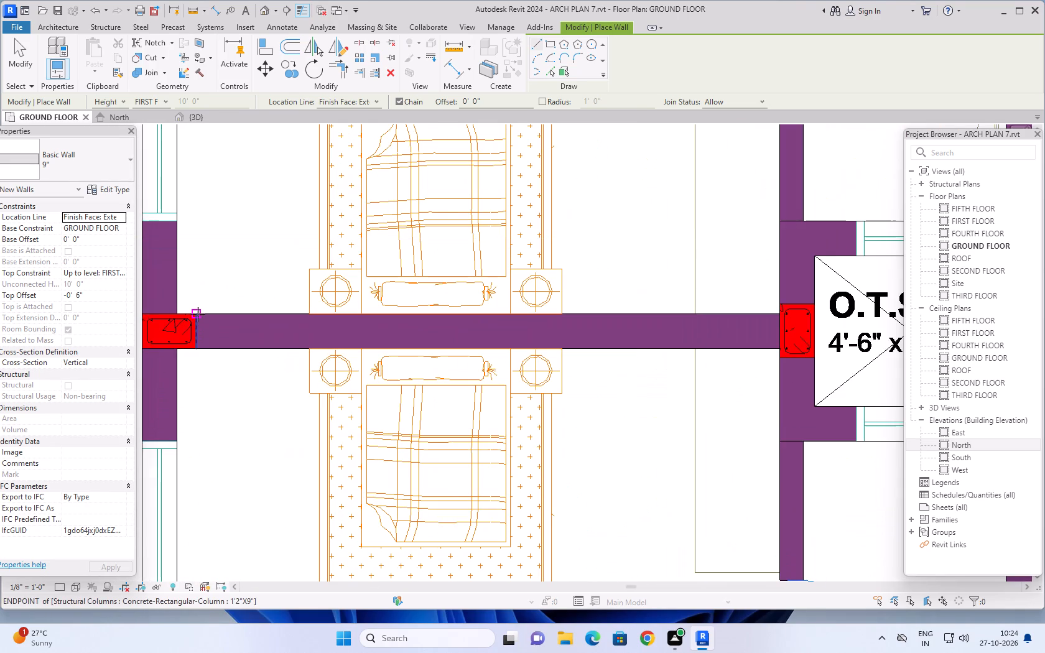
pyautogui.click(198, 314)
pyautogui.scroll(3, 675, 307)
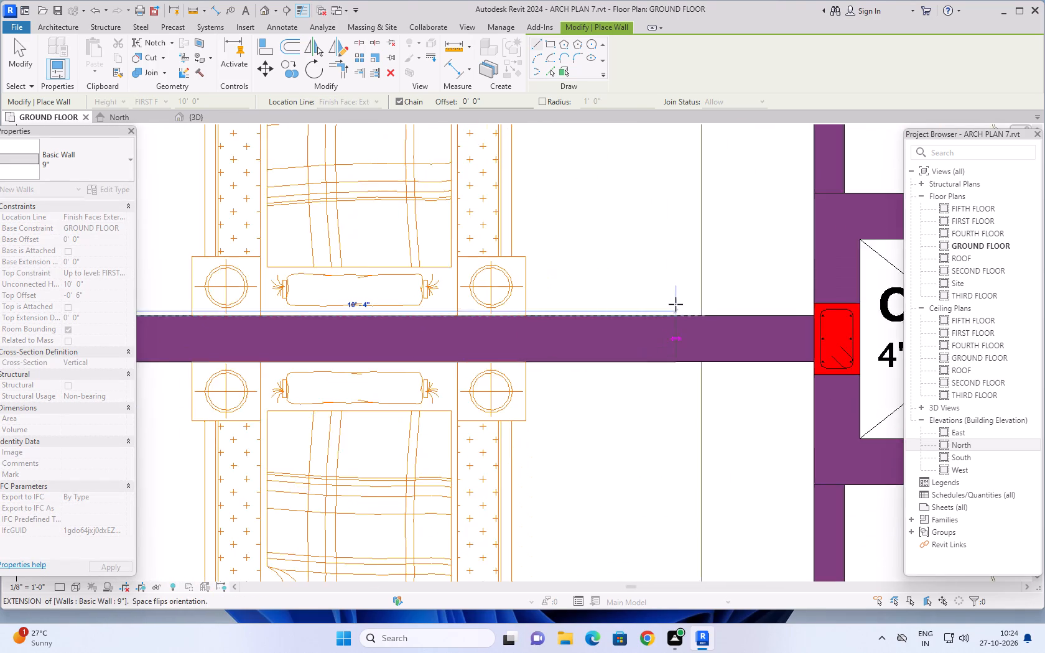
pyautogui.scroll(1, 676, 304)
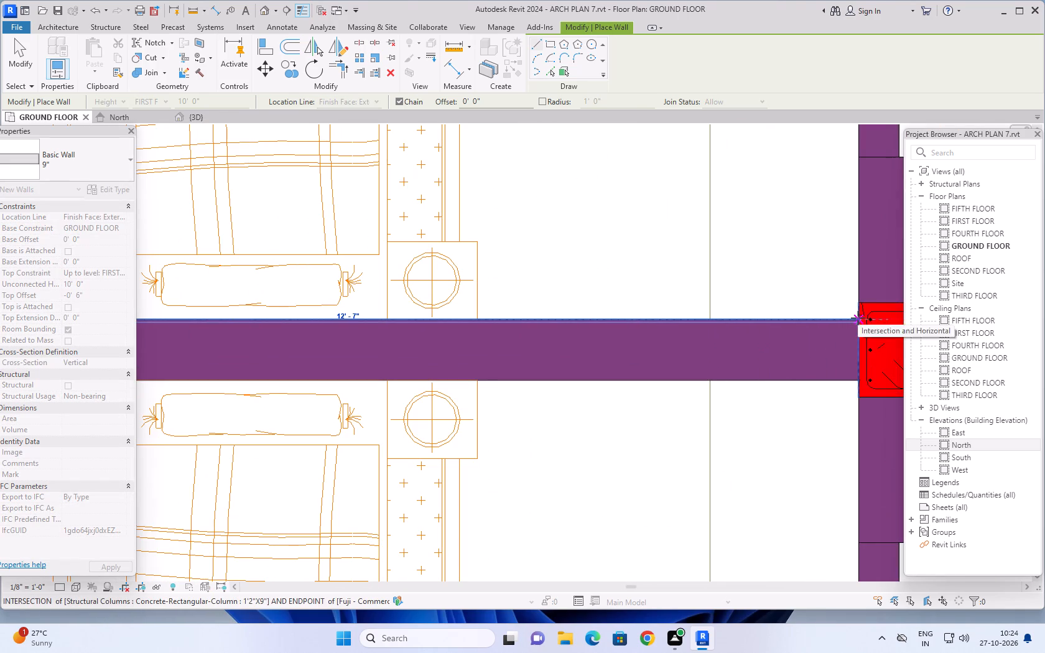
pyautogui.scroll(6, 858, 318)
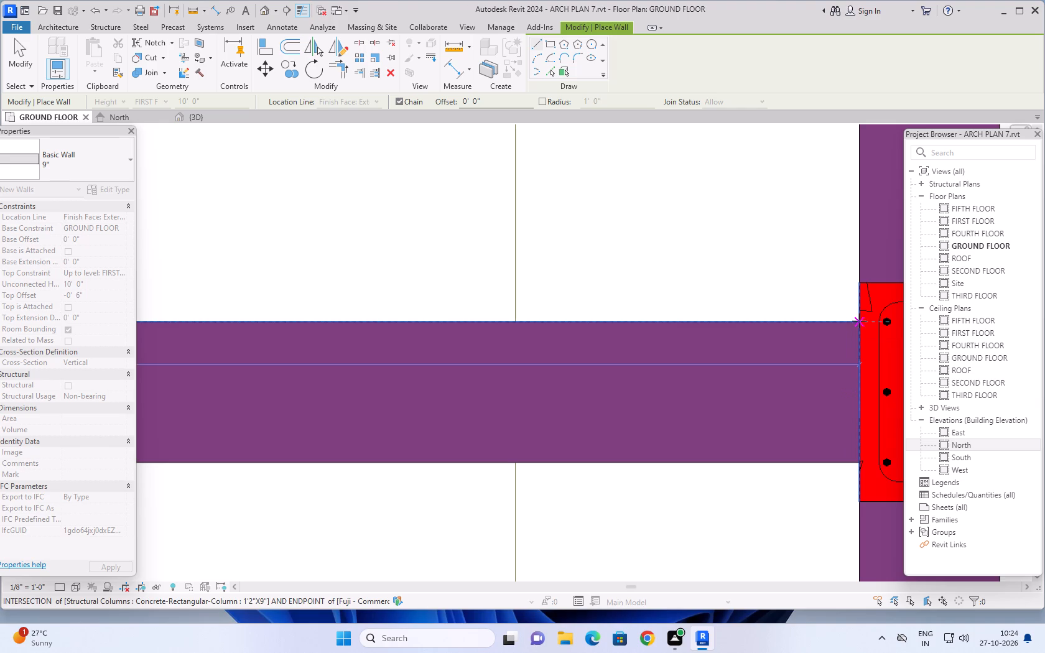
pyautogui.click(859, 321)
pyautogui.scroll(-13, 675, 259)
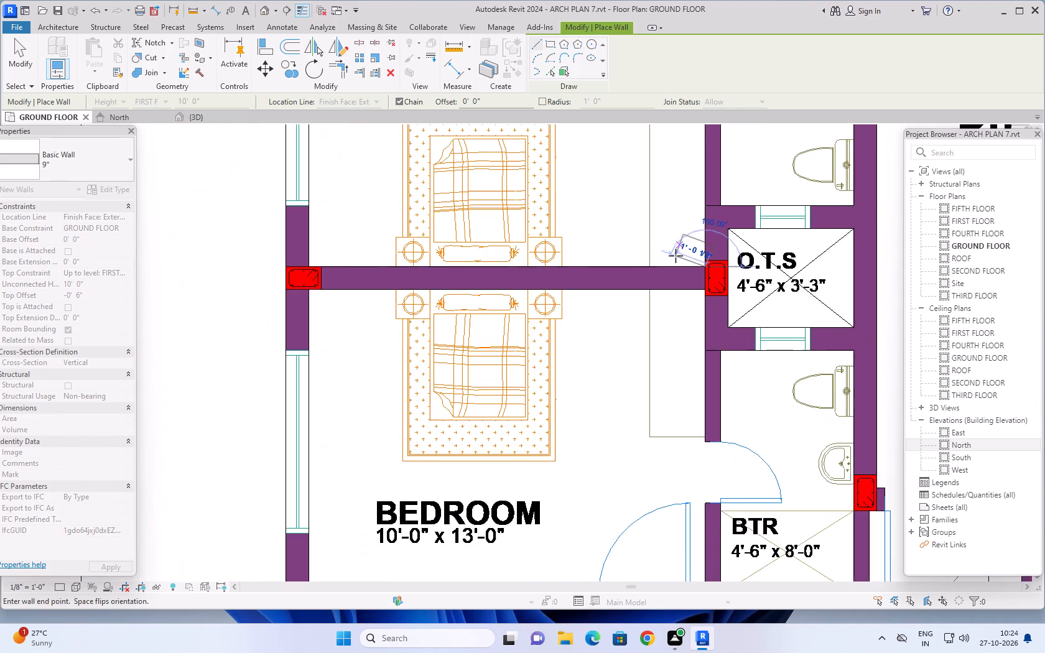
pyautogui.scroll(-2, 676, 256)
pyautogui.press('Escape')
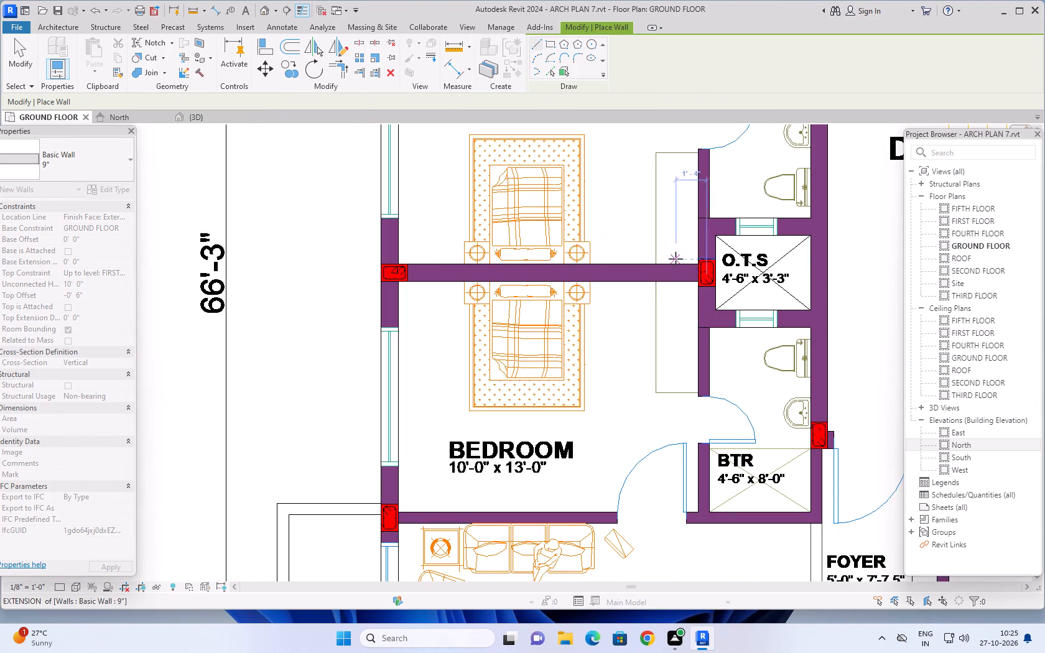
# Examine the ground floor plan for walls still missing and check the modelled walls in the 3D view.
pyautogui.scroll(-6, 676, 259)
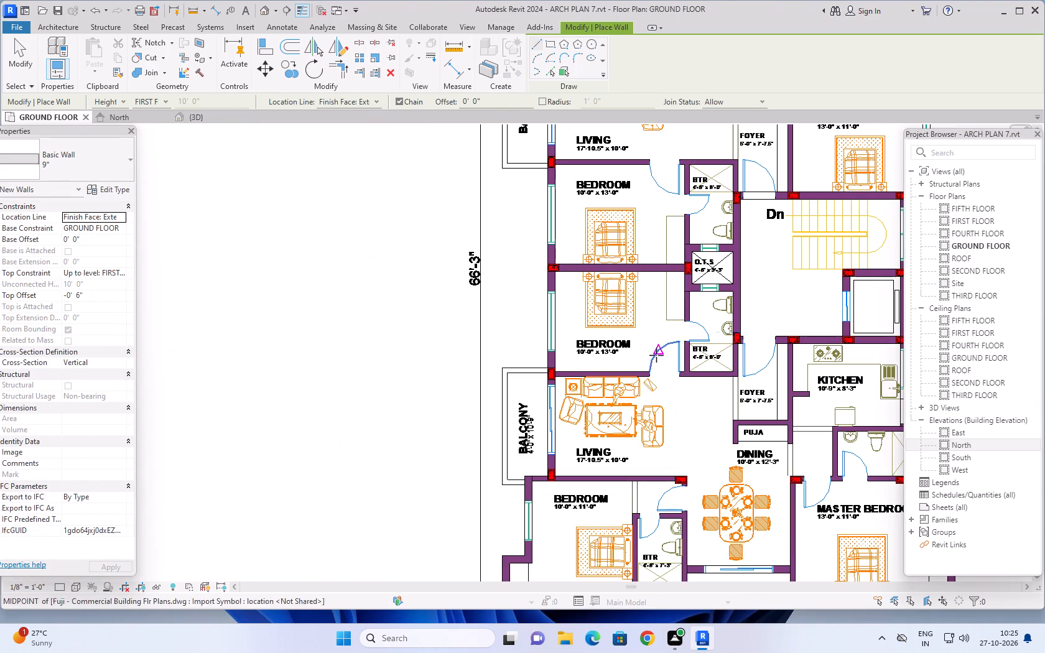
pyautogui.moveTo(685, 433); pyautogui.dragTo(486, 382, button='middle')
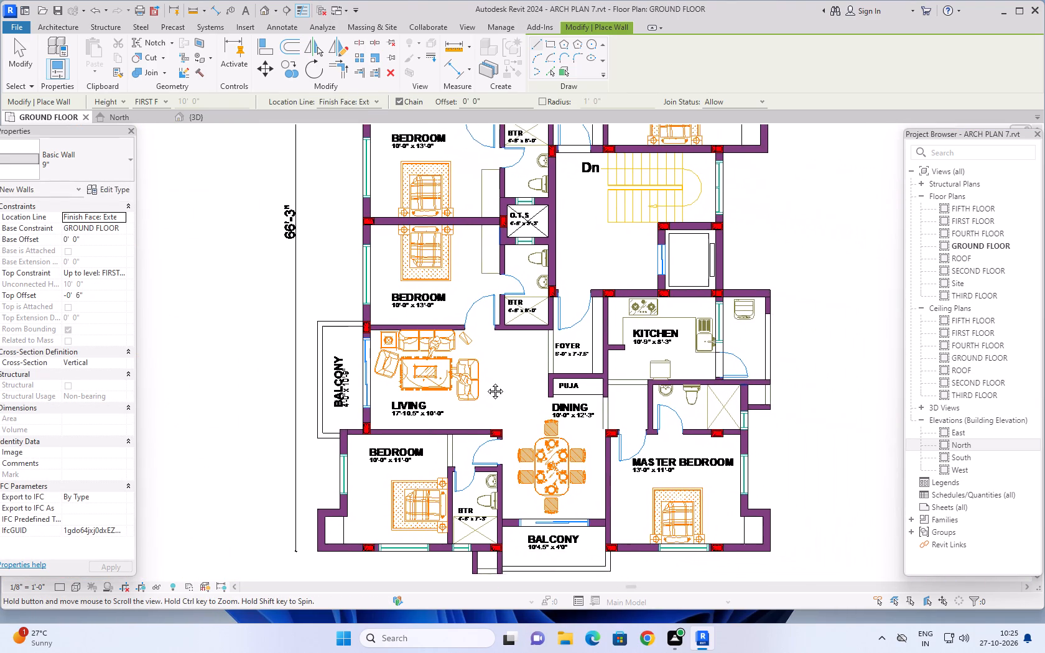
pyautogui.moveTo(486, 382); pyautogui.dragTo(467, 358, button='middle')
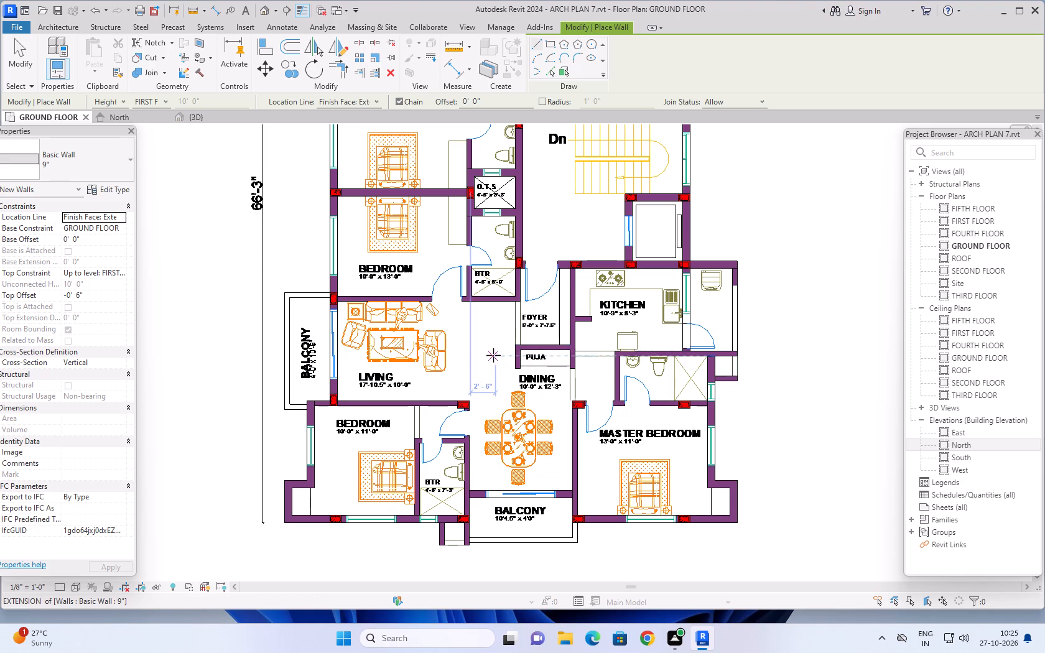
pyautogui.scroll(-1, 493, 353)
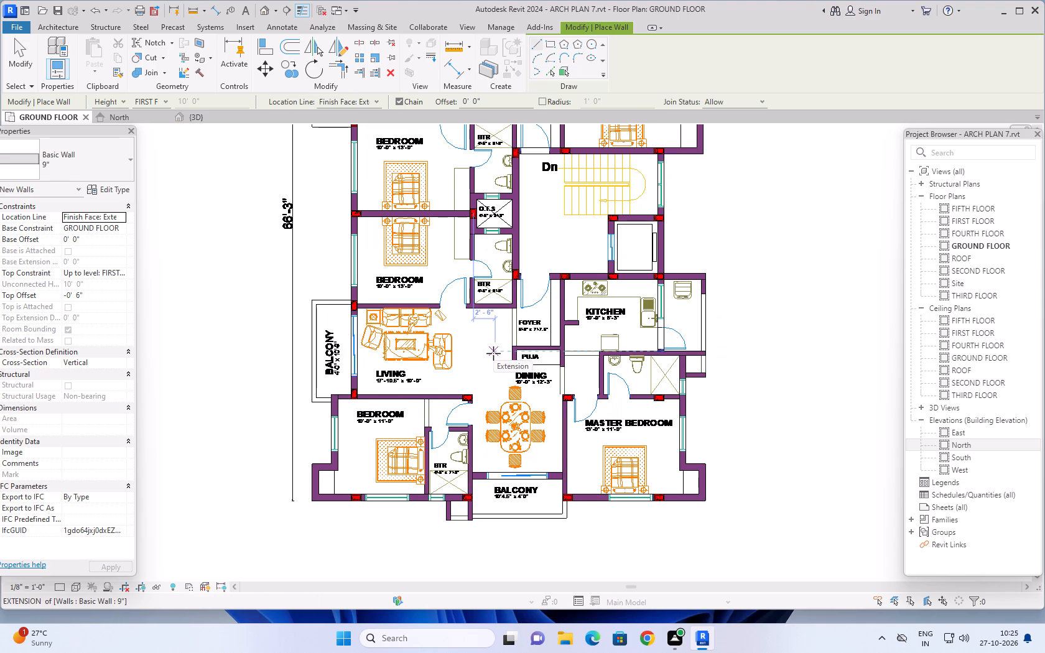
pyautogui.scroll(-3, 493, 353)
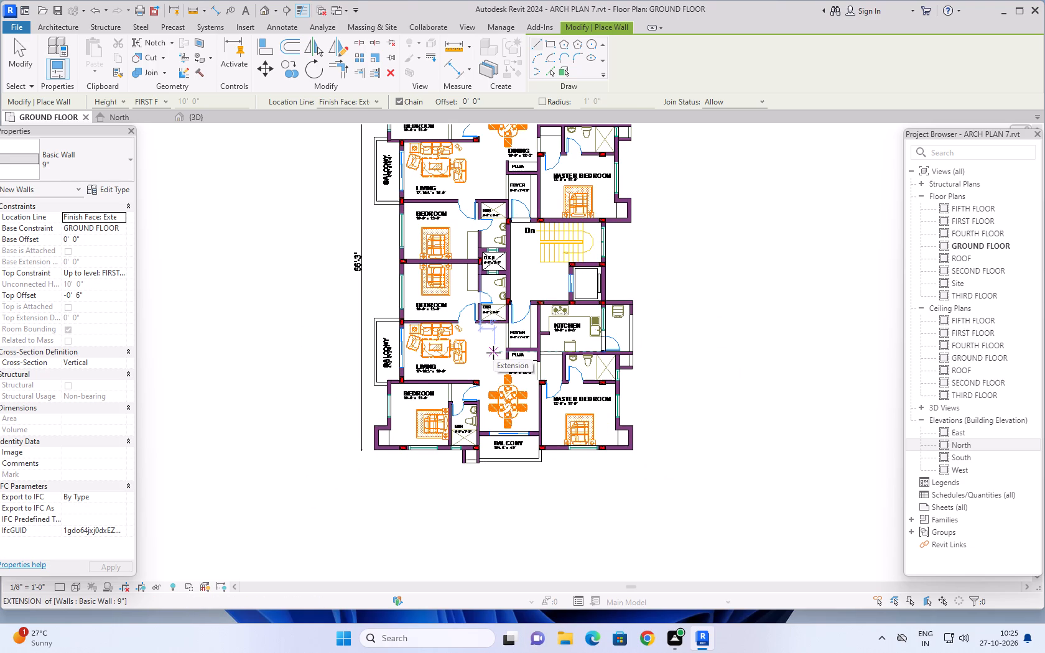
pyautogui.scroll(-2, 493, 353)
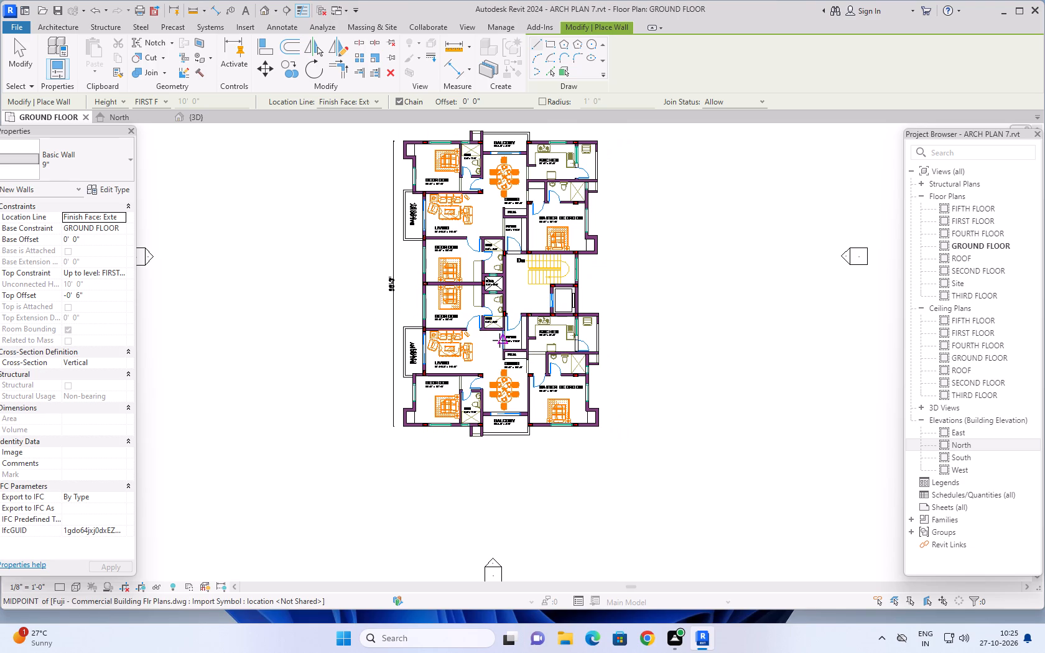
pyautogui.scroll(2, 574, 394)
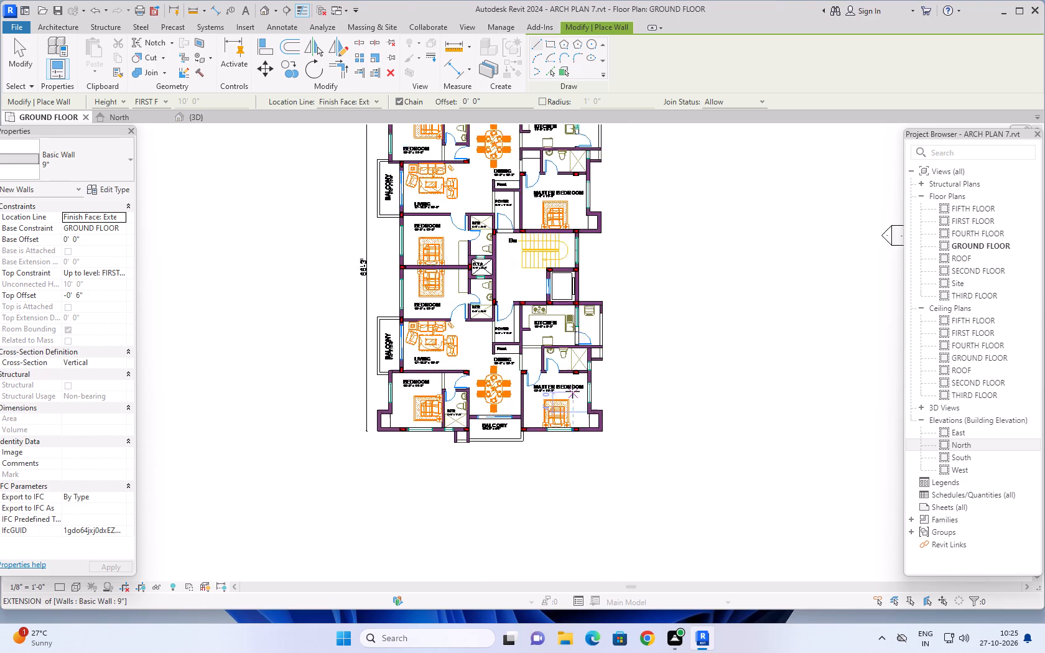
pyautogui.scroll(6, 572, 391)
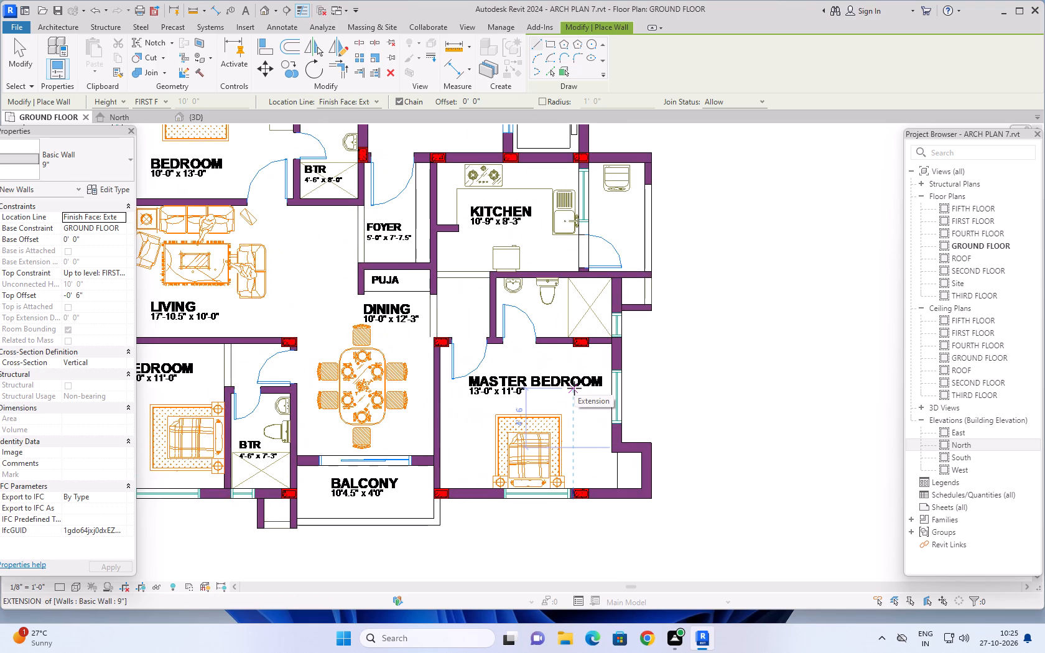
pyautogui.scroll(-1, 574, 388)
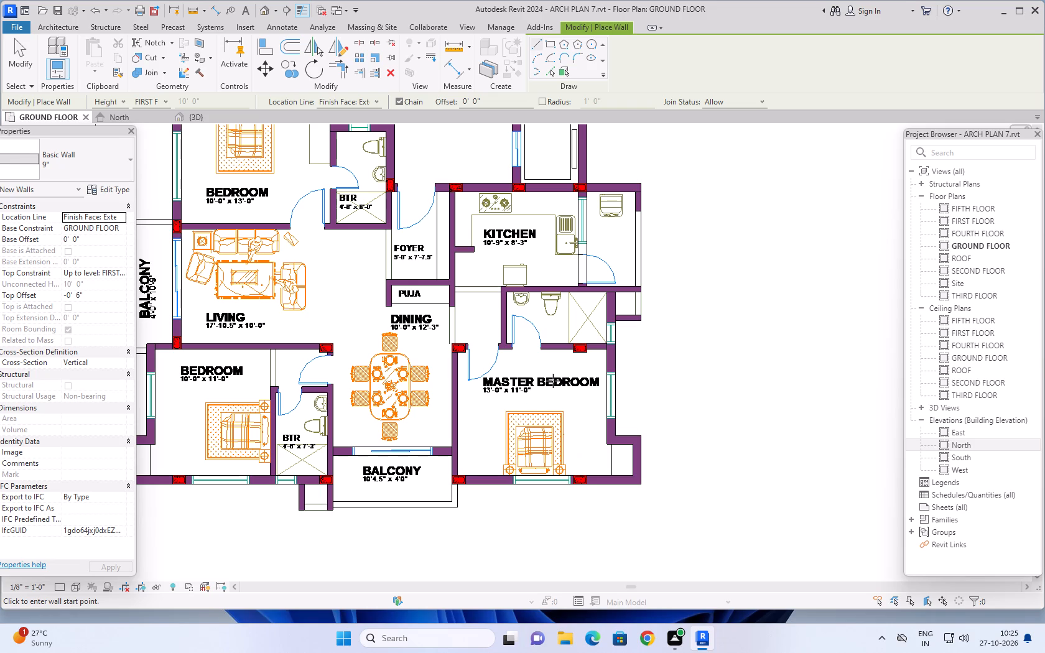
pyautogui.scroll(-2, 553, 381)
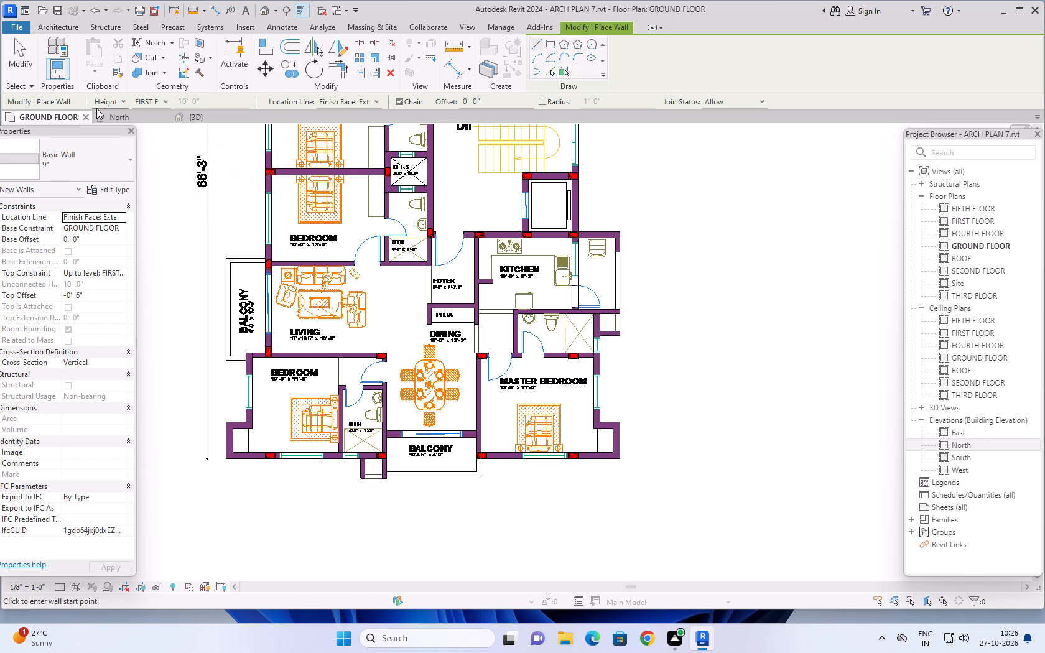
pyautogui.click(198, 116)
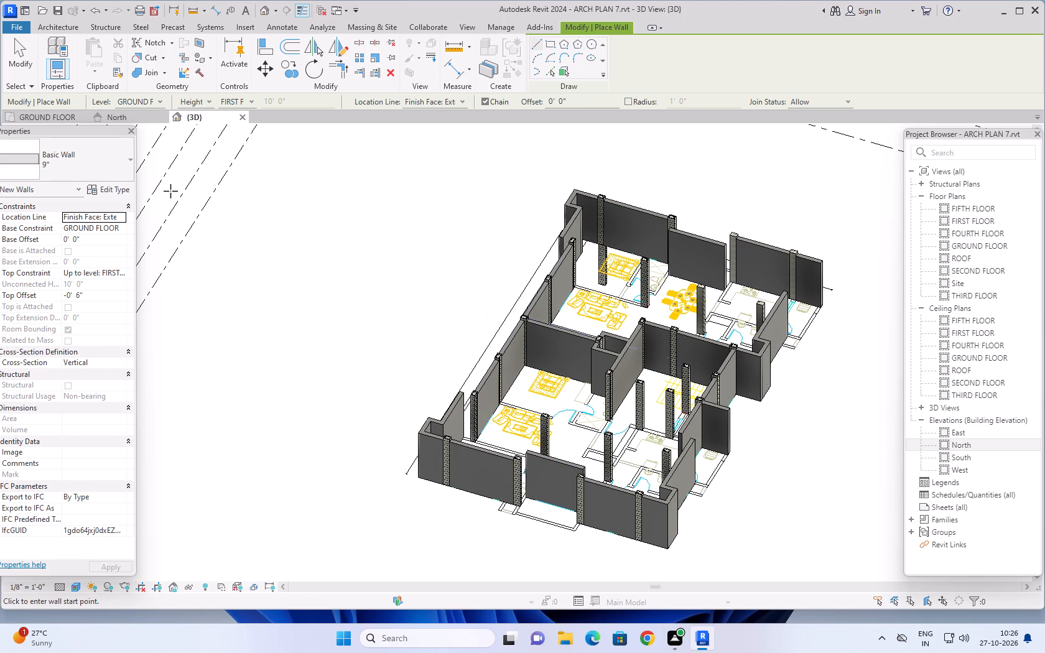
pyautogui.click(40, 118)
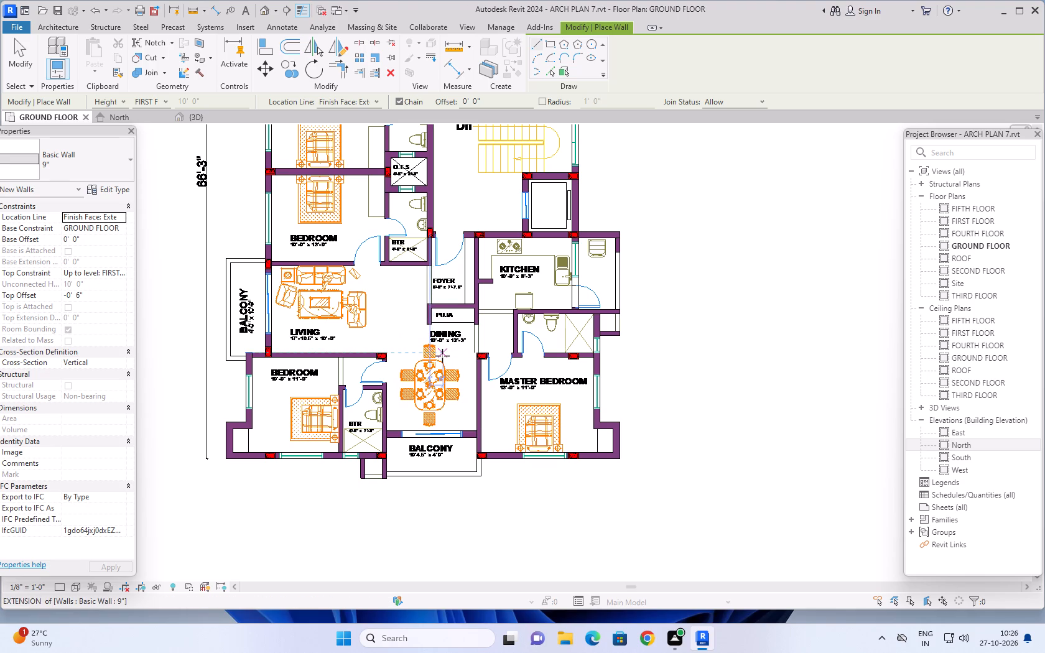
# Draw a 9" wall about 4'-2" long between the staircase and the lift shaft, from column to column, and end the chain.
pyautogui.scroll(-4, 664, 369)
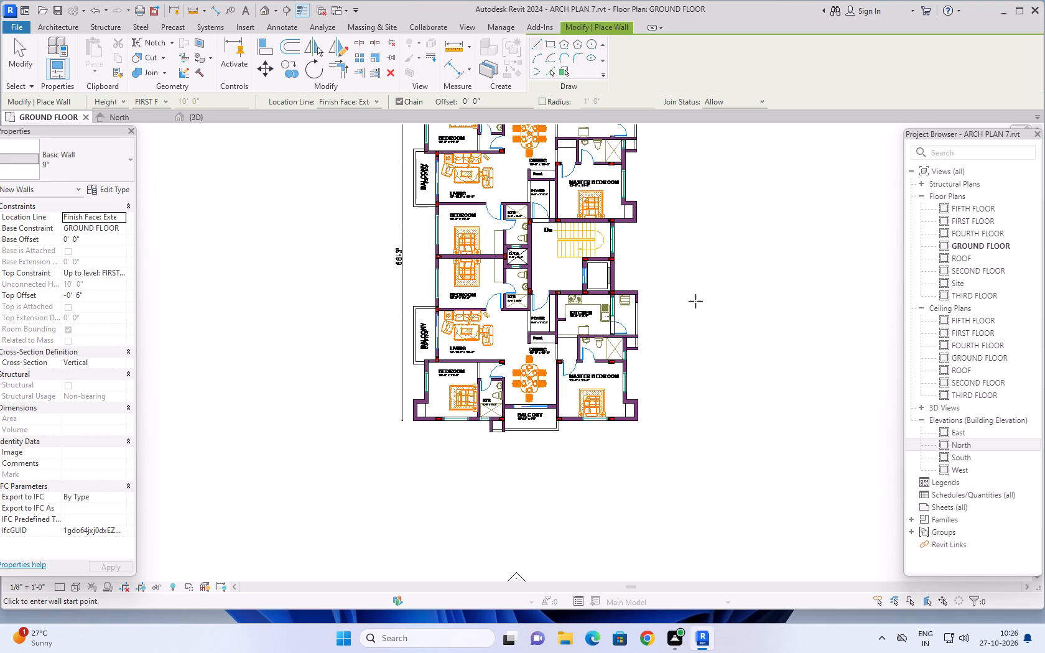
pyautogui.moveTo(695, 301); pyautogui.dragTo(676, 386, button='middle')
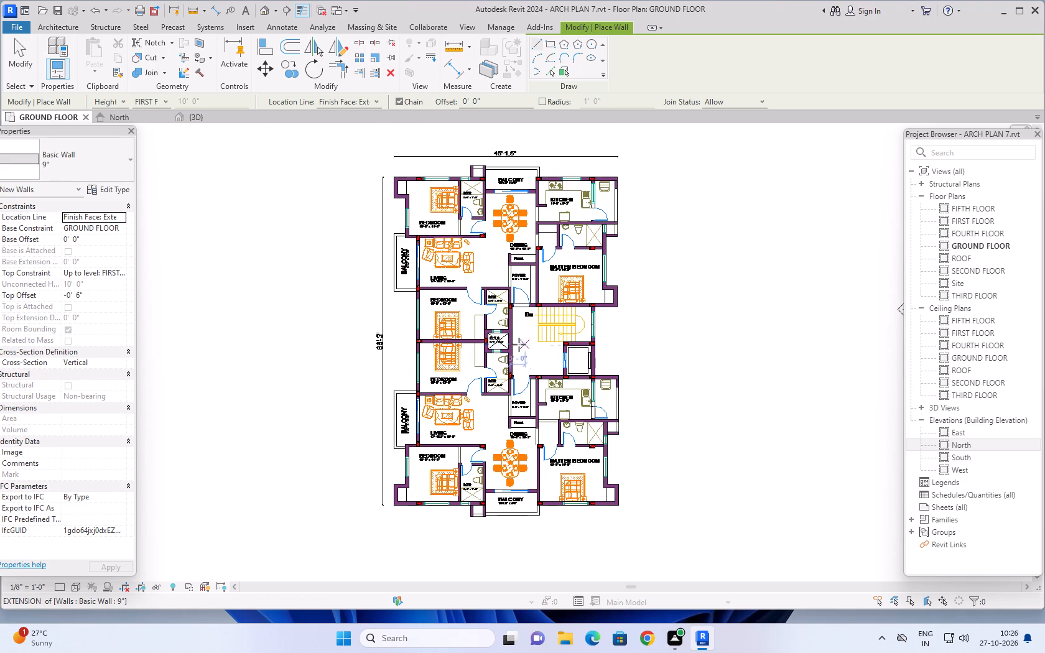
pyautogui.scroll(5, 516, 349)
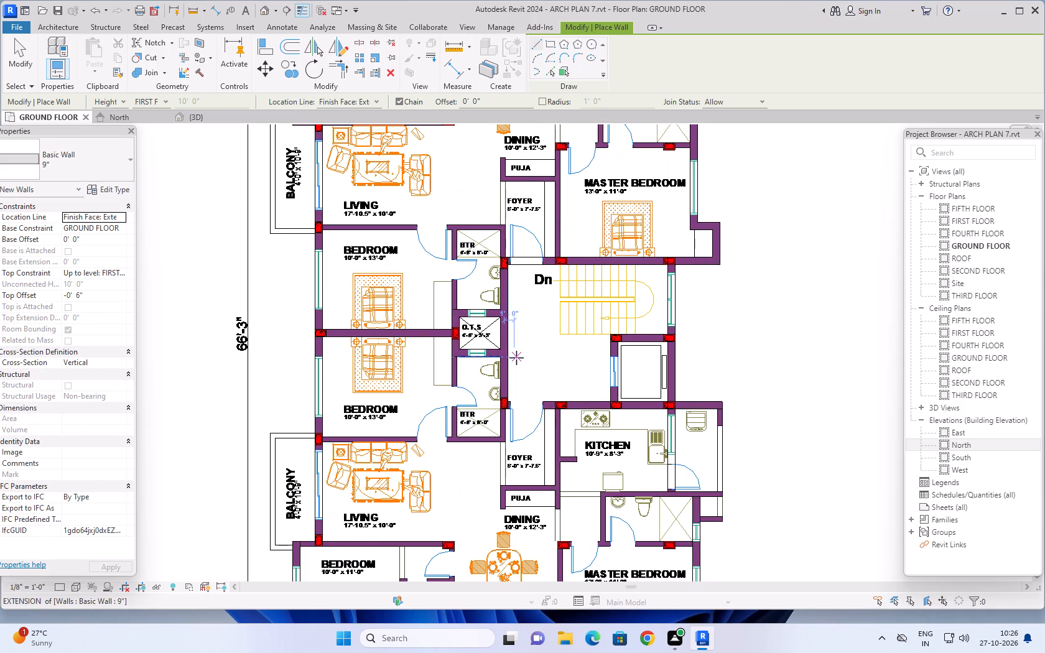
pyautogui.scroll(1, 516, 358)
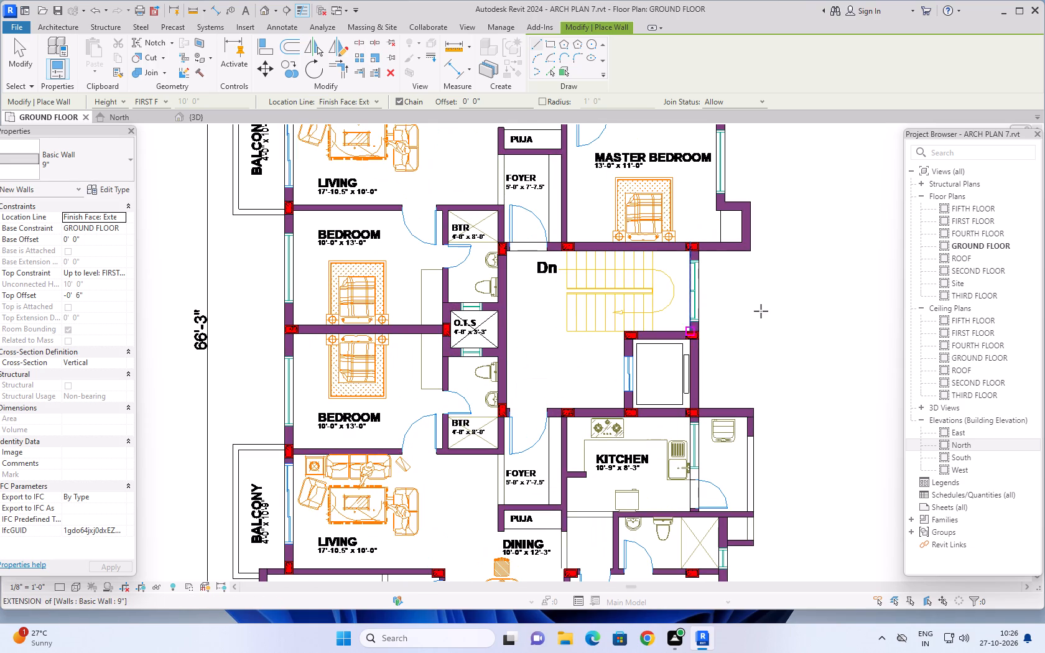
pyautogui.scroll(9, 682, 330)
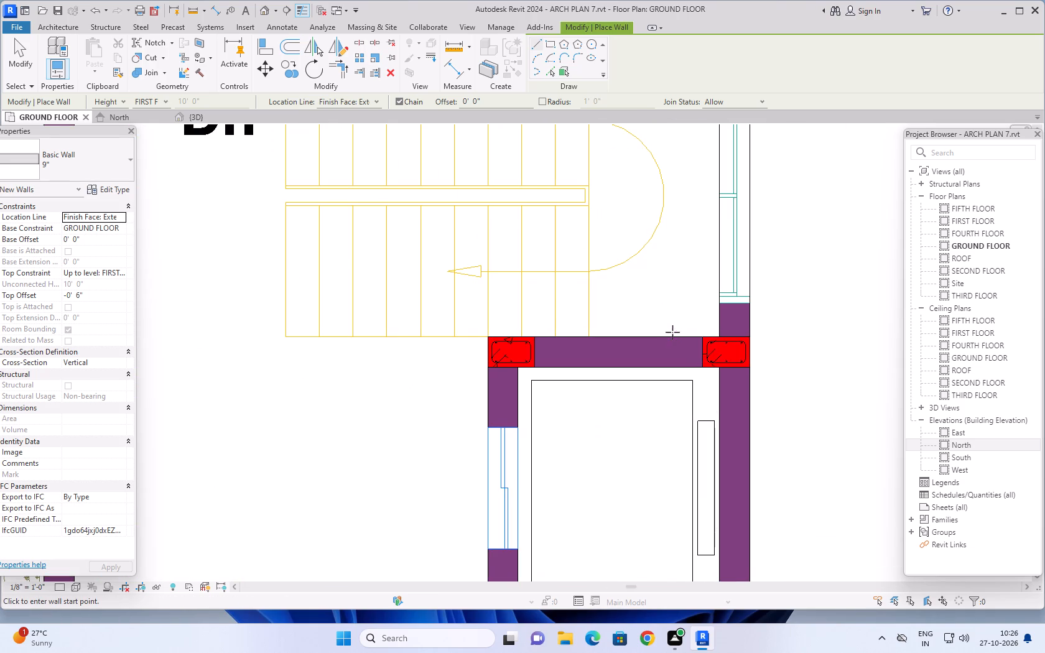
pyautogui.click(701, 369)
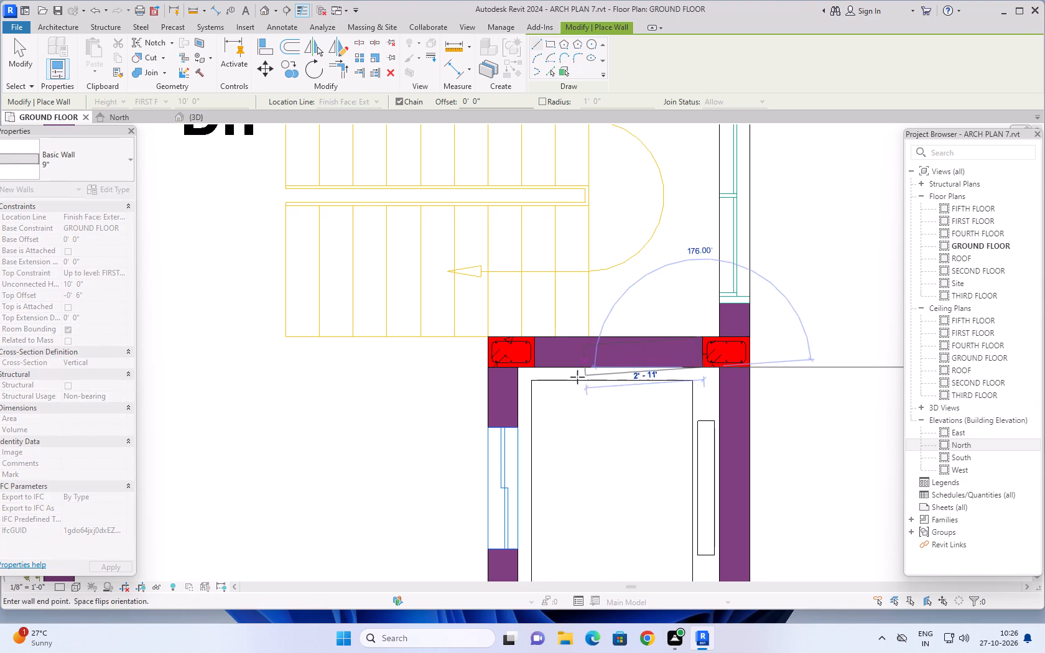
pyautogui.scroll(6, 536, 368)
pyautogui.click(534, 366)
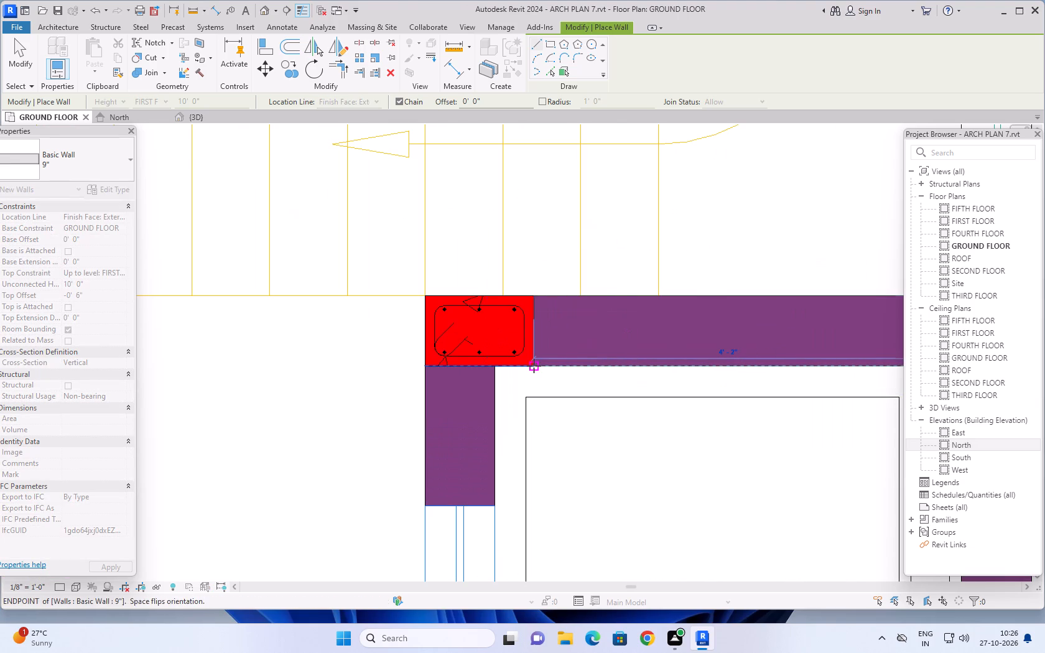
pyautogui.press('Escape')
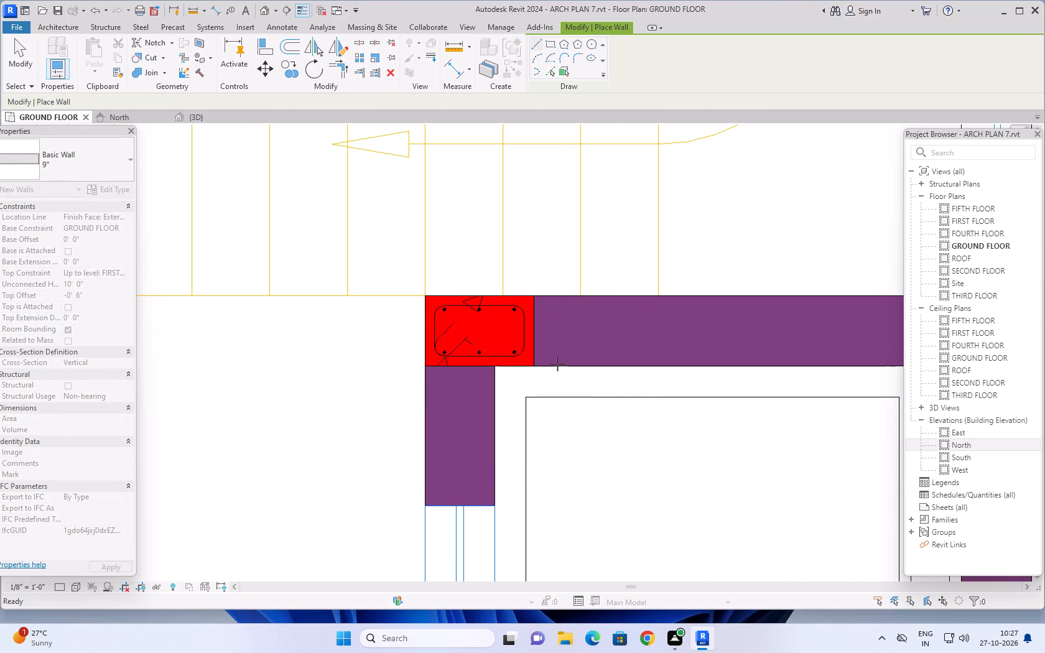
# Draw a 9" wall about 6'-0" long along the lift shaft's door side, from the upper column to the lower one, and end the chain.
pyautogui.scroll(3, 489, 382)
pyautogui.click(500, 359)
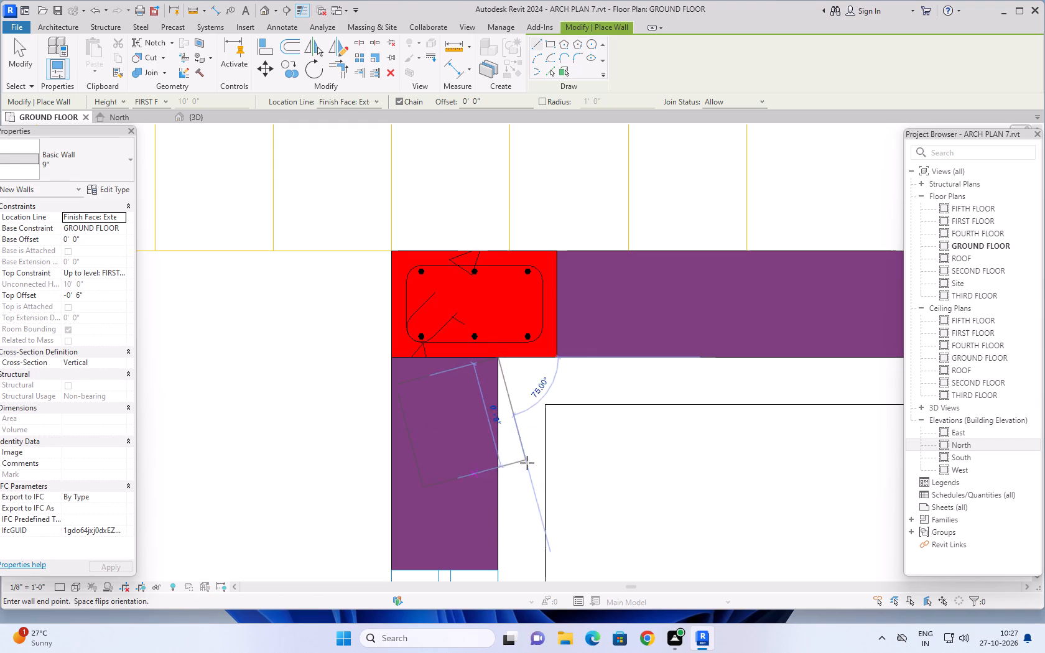
pyautogui.scroll(-10, 523, 479)
pyautogui.moveTo(513, 518); pyautogui.dragTo(521, 337, button='middle')
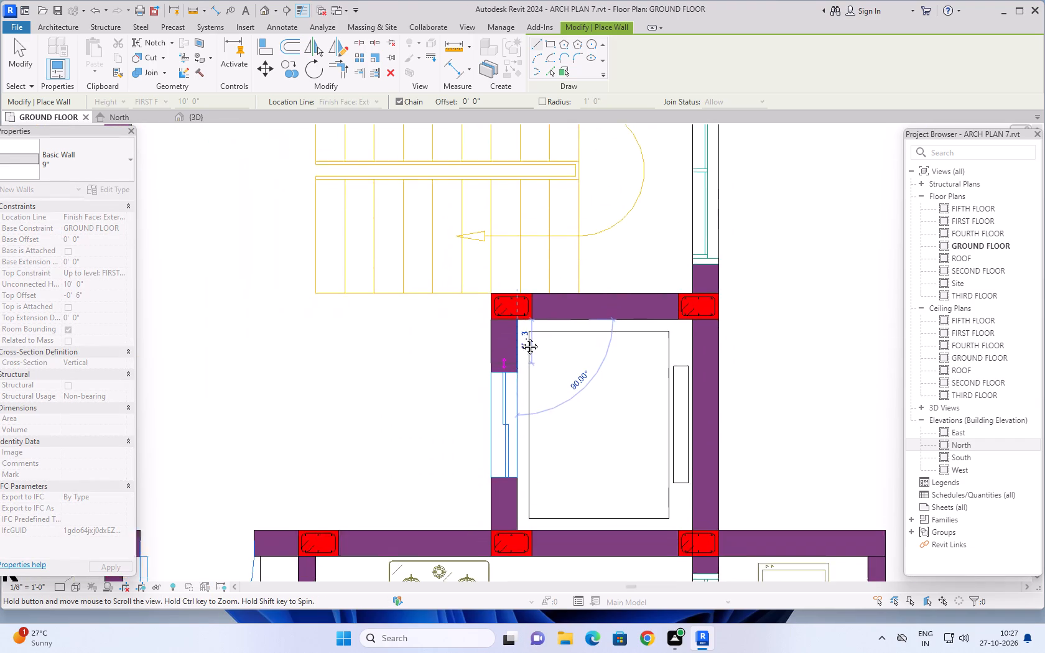
pyautogui.moveTo(521, 337); pyautogui.dragTo(524, 287, button='middle')
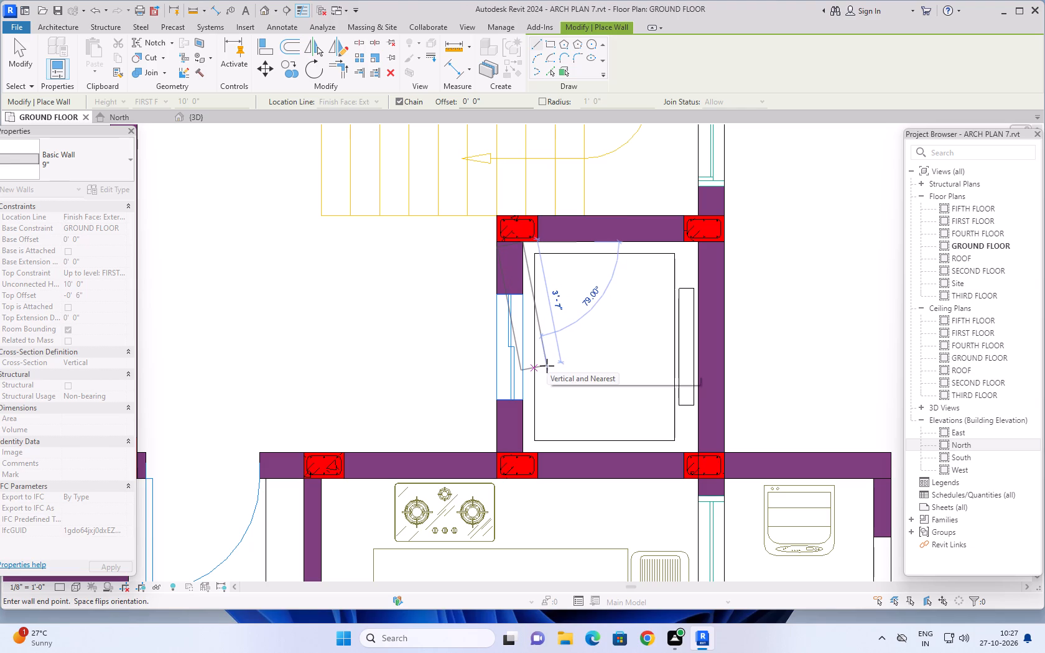
pyautogui.scroll(5, 516, 433)
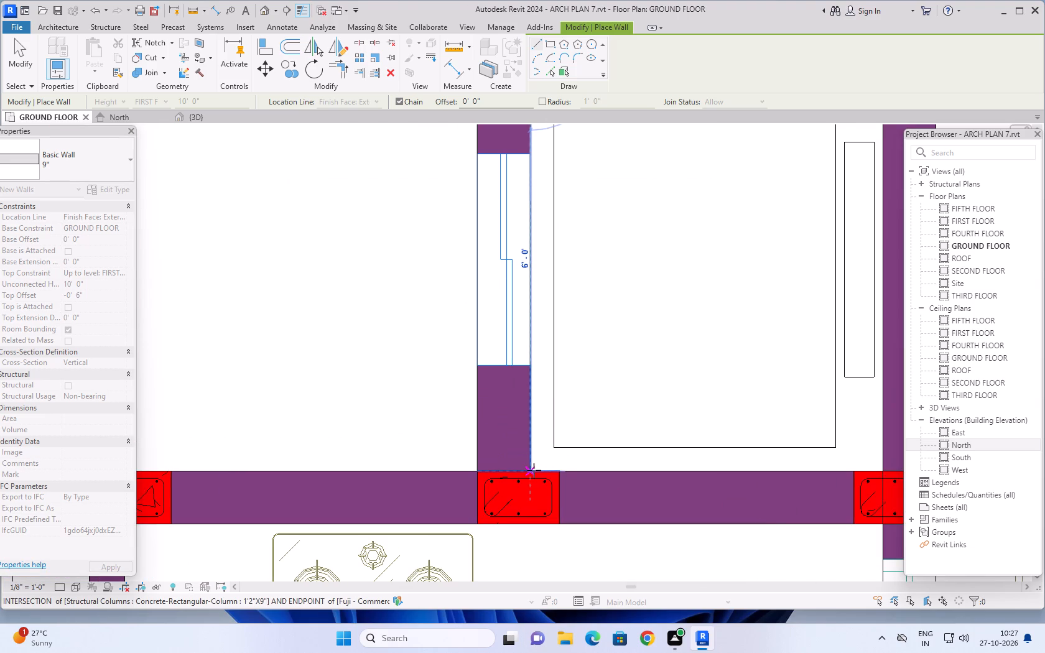
pyautogui.click(532, 471)
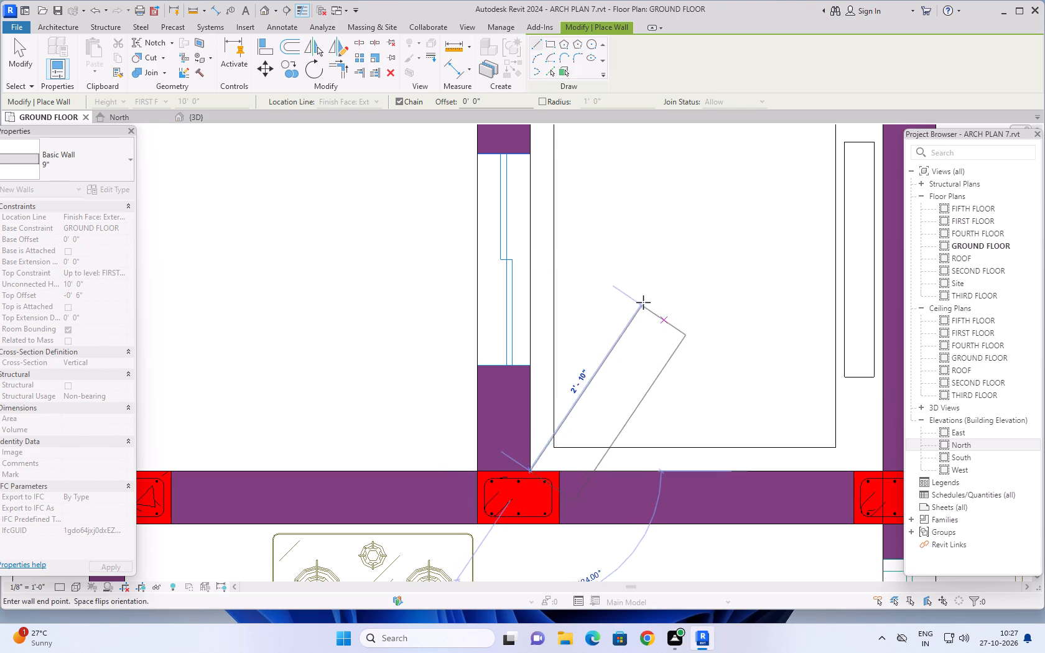
pyautogui.scroll(-2, 643, 302)
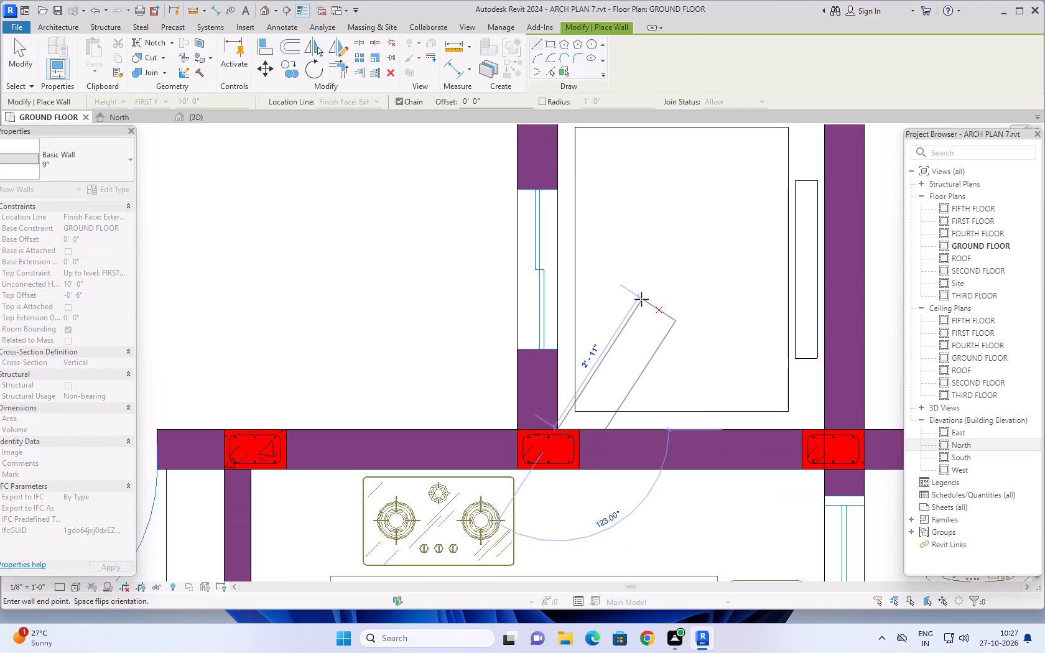
pyautogui.press('Escape')
pyautogui.scroll(-7, 641, 299)
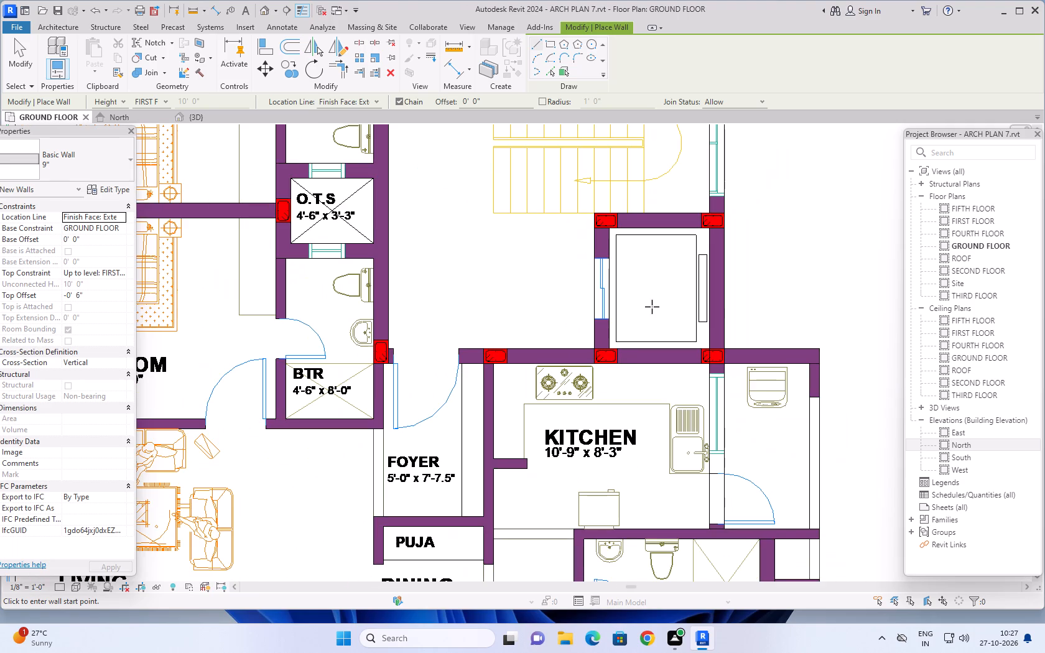
# Compare the modelled walls in the 3D view with the ground floor plan around the lift shaft and kitchen for missing walls.
pyautogui.moveTo(652, 307); pyautogui.dragTo(603, 284, button='middle')
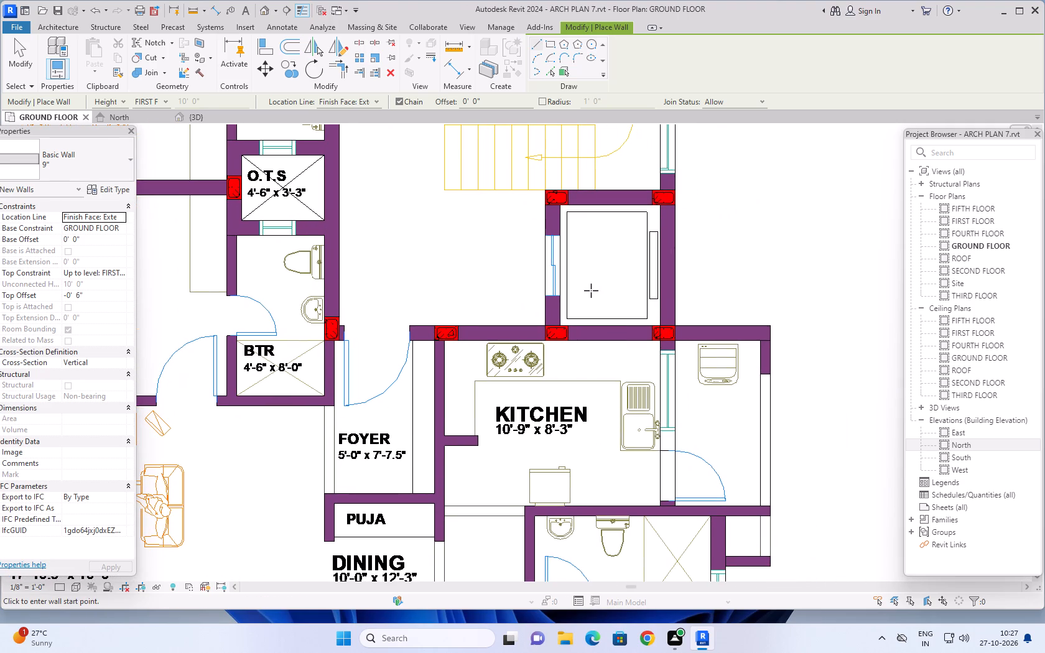
pyautogui.click(198, 119)
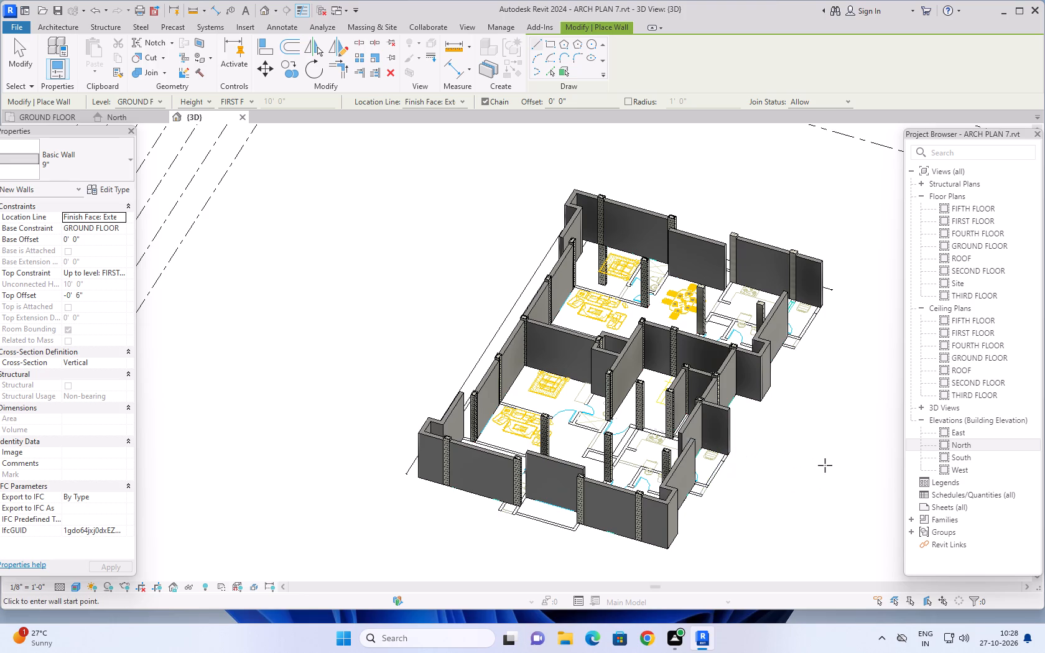
pyautogui.keyDown('shift'); pyautogui.moveTo(824, 463); pyautogui.dragTo(837, 553, button='middle'); pyautogui.keyUp('shift')
pyautogui.moveTo(839, 371); pyautogui.dragTo(843, 414, button='middle')
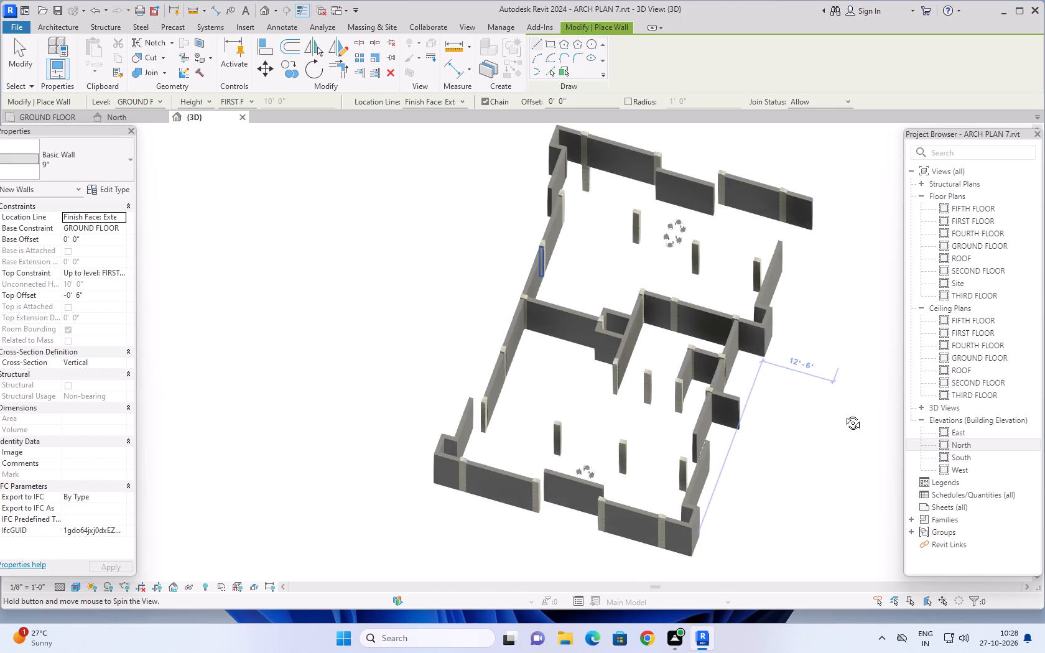
pyautogui.moveTo(843, 414); pyautogui.dragTo(862, 466, button='middle')
pyautogui.scroll(-1, 852, 389)
pyautogui.moveTo(838, 354); pyautogui.dragTo(788, 392, button='middle')
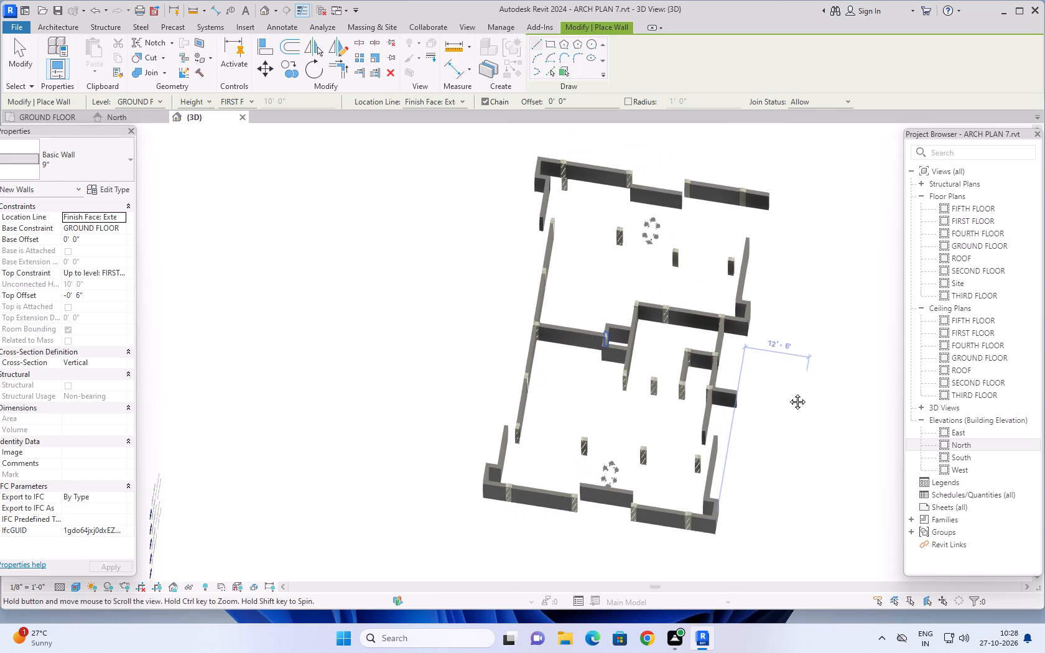
pyautogui.moveTo(788, 392); pyautogui.dragTo(773, 413, button='middle')
pyautogui.keyDown('shift'); pyautogui.moveTo(778, 417); pyautogui.dragTo(810, 419, button='middle'); pyautogui.keyUp('shift')
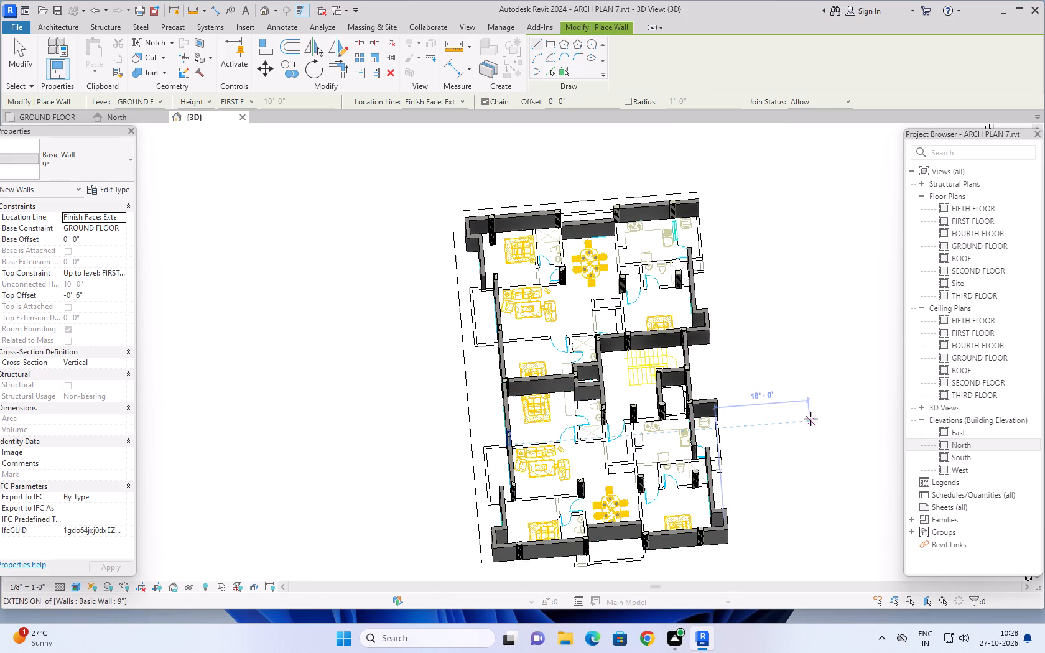
pyautogui.keyDown('shift'); pyautogui.moveTo(801, 422); pyautogui.dragTo(791, 418, button='middle'); pyautogui.keyUp('shift')
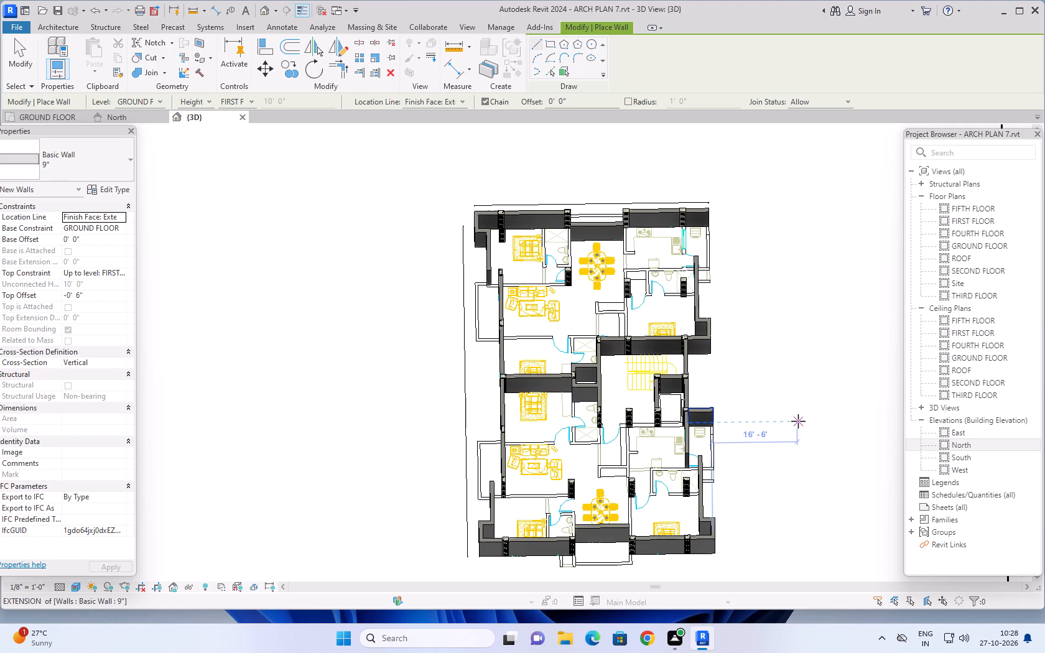
pyautogui.click(61, 116)
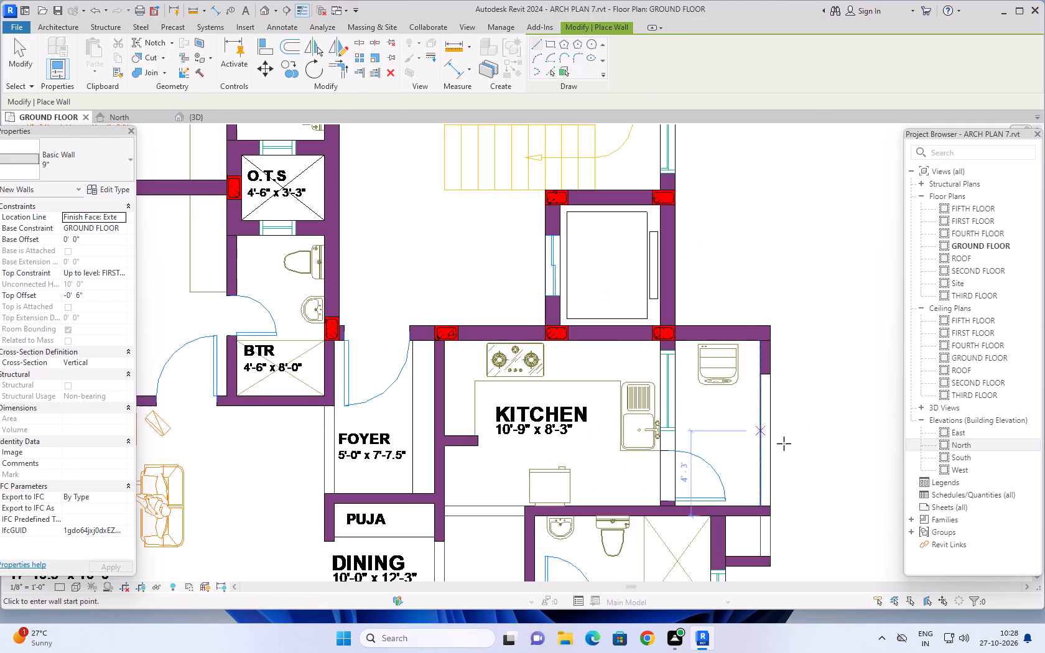
pyautogui.scroll(4, 599, 336)
pyautogui.scroll(-5, 599, 336)
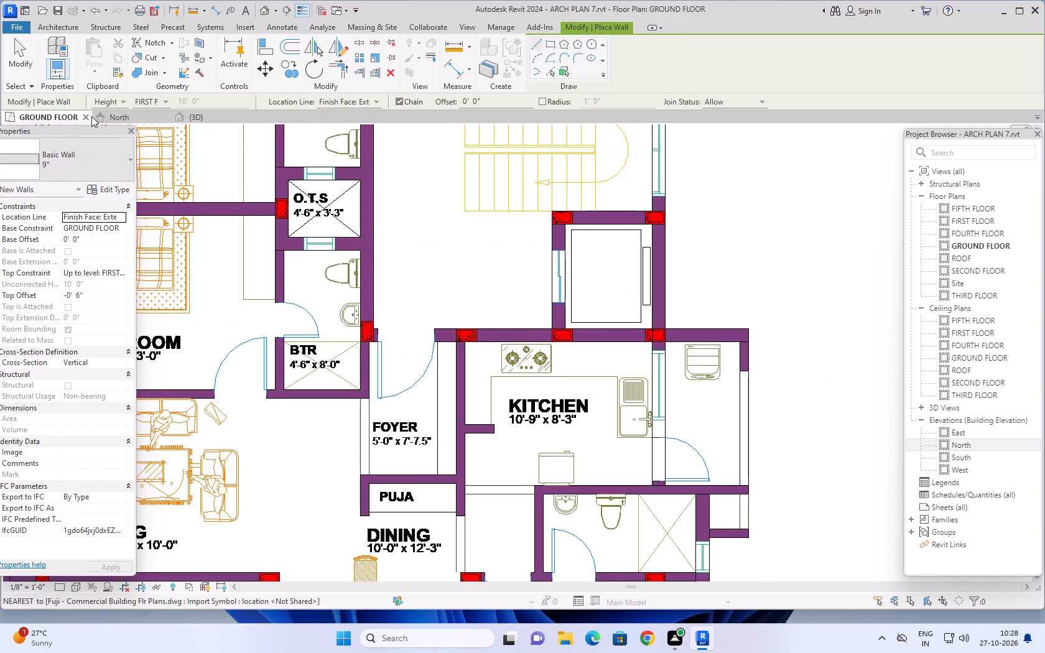
pyautogui.click(193, 116)
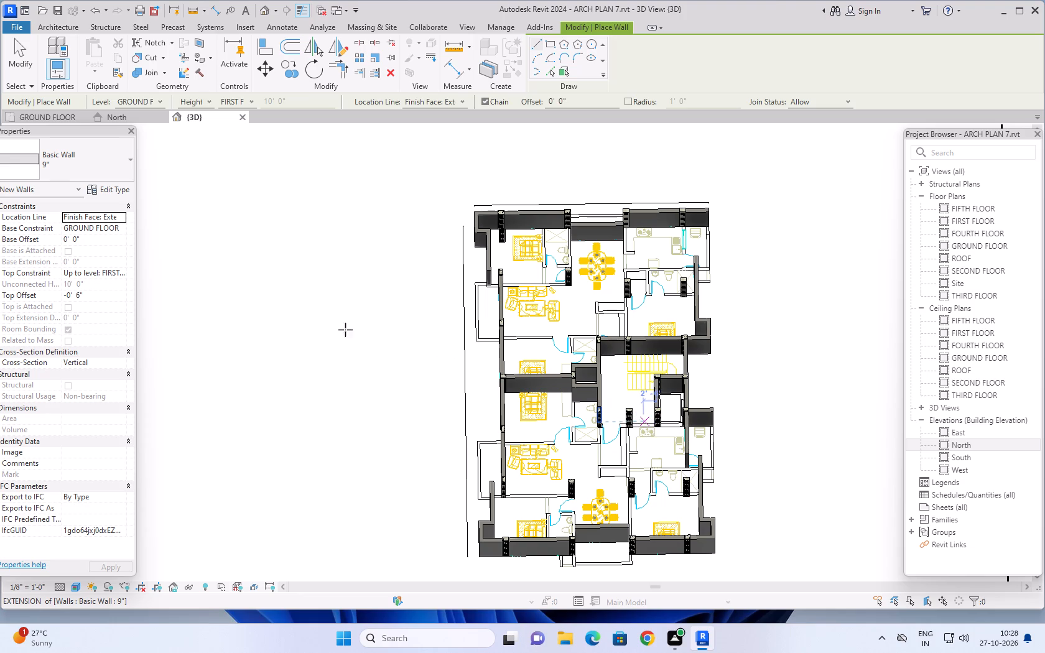
pyautogui.click(33, 114)
# Draw a 9" wall about 4'-2" long between the lift shaft and the kitchen, from column to column, and end the chain.
pyautogui.scroll(4, 606, 343)
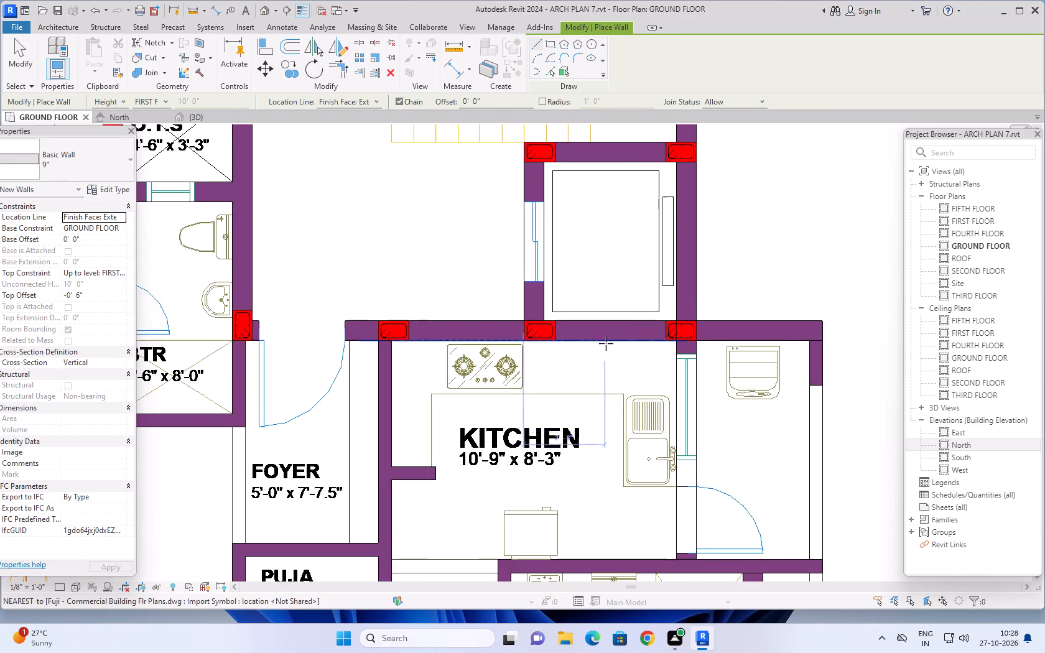
pyautogui.scroll(3, 664, 323)
pyautogui.click(680, 312)
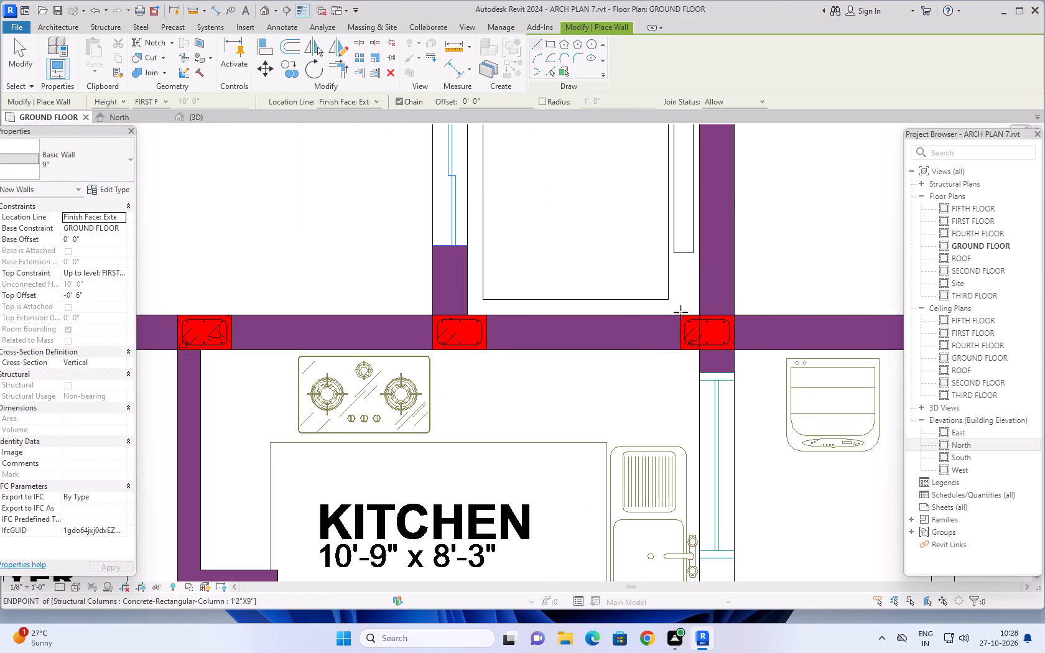
pyautogui.press('space')
pyautogui.click(486, 314)
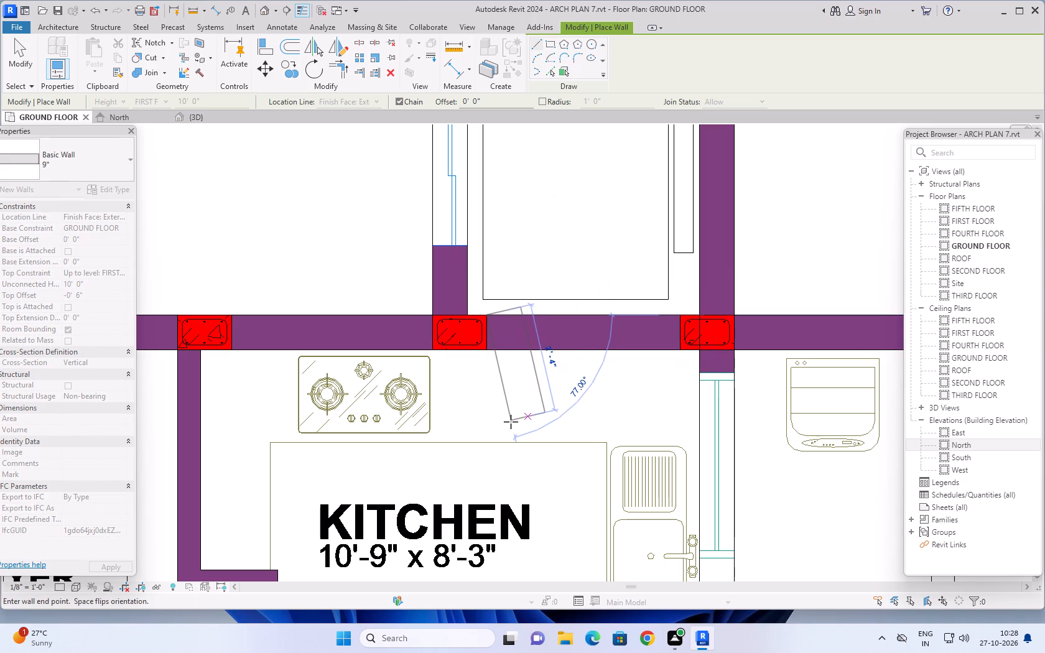
pyautogui.press('Escape')
# Draw a 9" wall about 4'-4" long behind the kitchen stove, from the lift shaft's column to the column near the foyer, and end the chain.
pyautogui.scroll(-2, 414, 384)
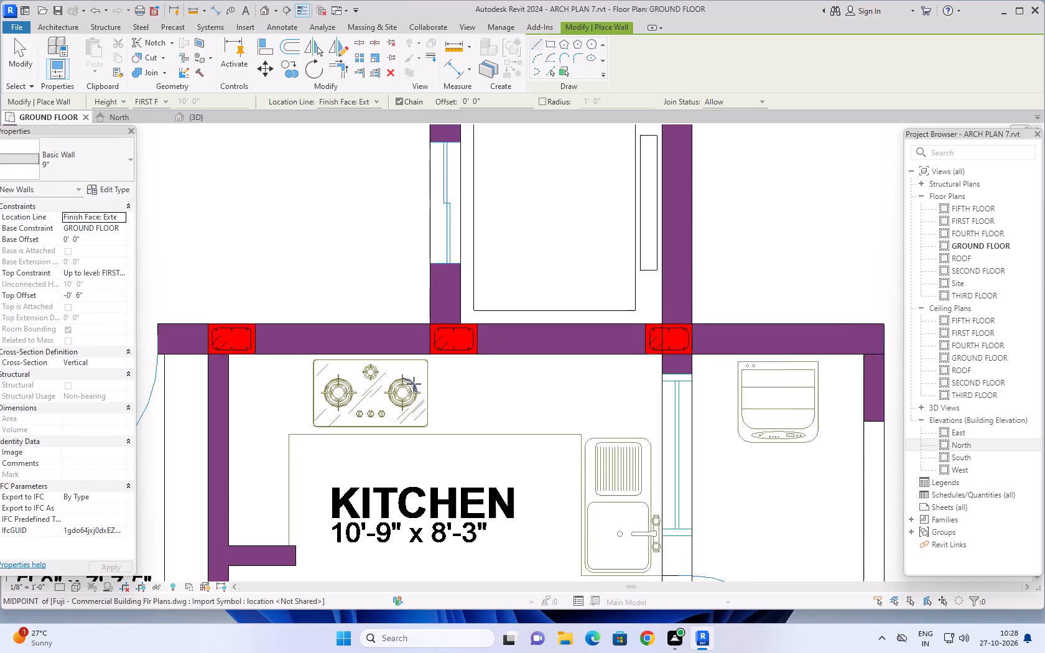
pyautogui.scroll(-1, 414, 384)
pyautogui.scroll(-2, 475, 392)
pyautogui.moveTo(485, 413); pyautogui.dragTo(582, 402, button='middle')
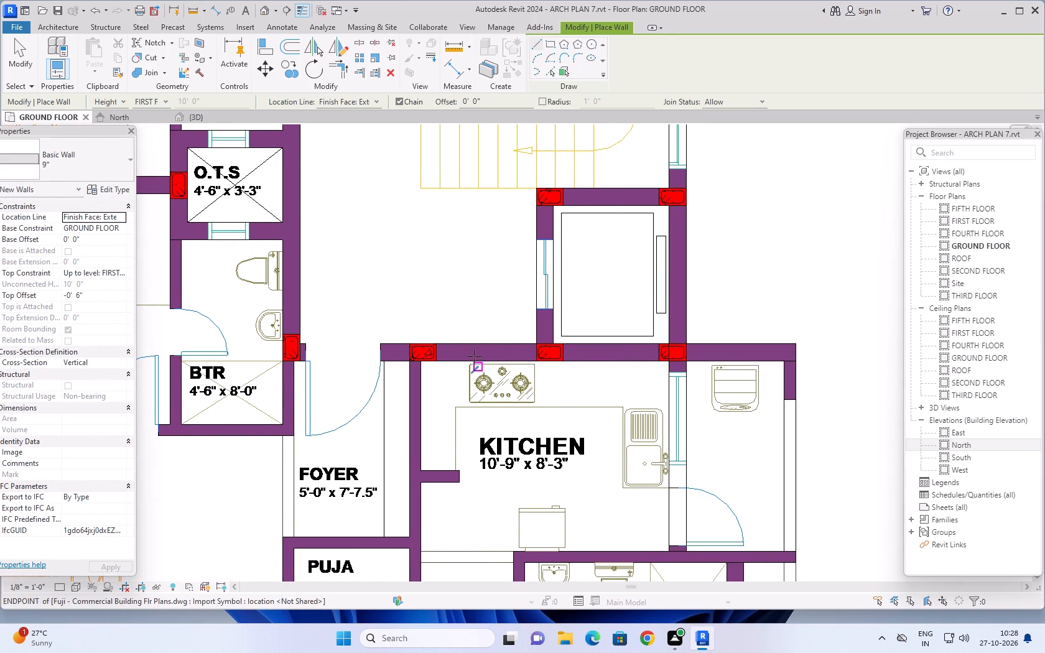
pyautogui.scroll(4, 474, 352)
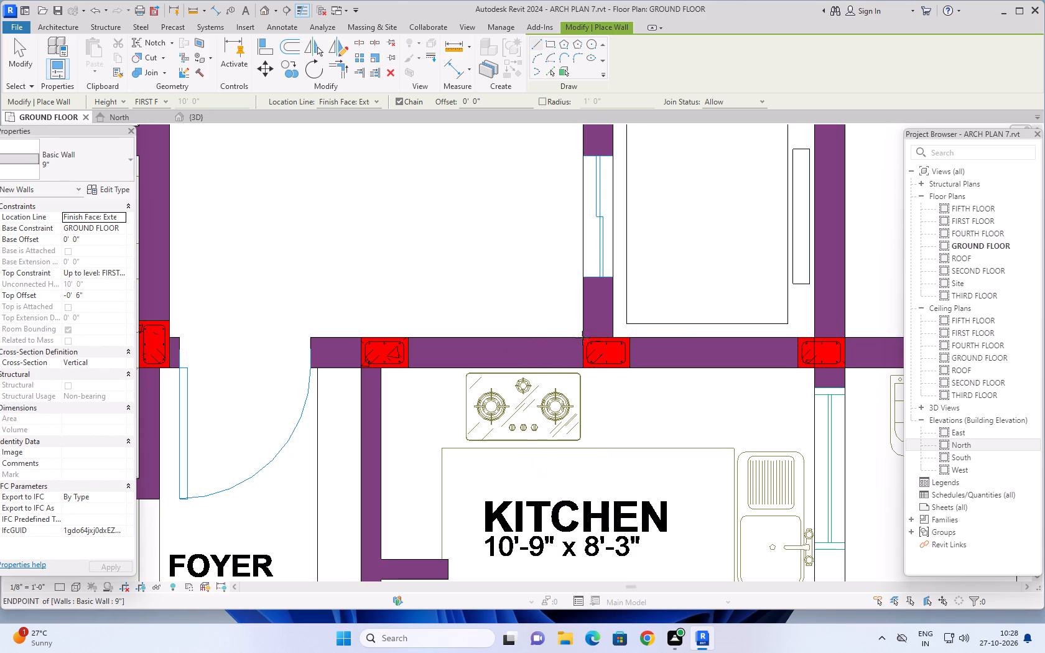
pyautogui.click(582, 338)
pyautogui.press('space')
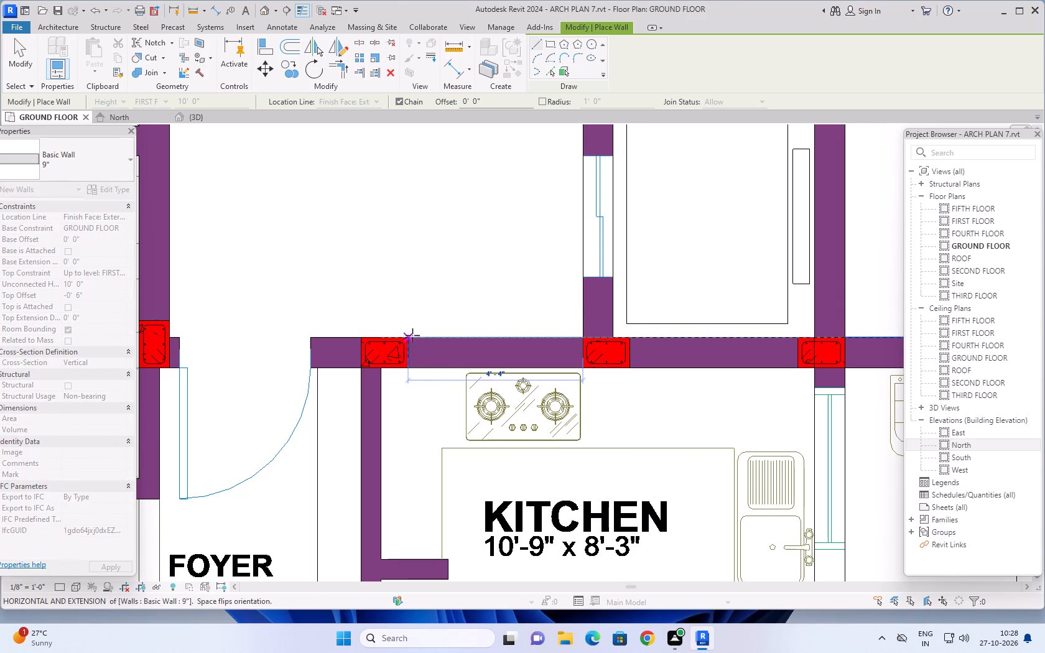
pyautogui.scroll(7, 409, 336)
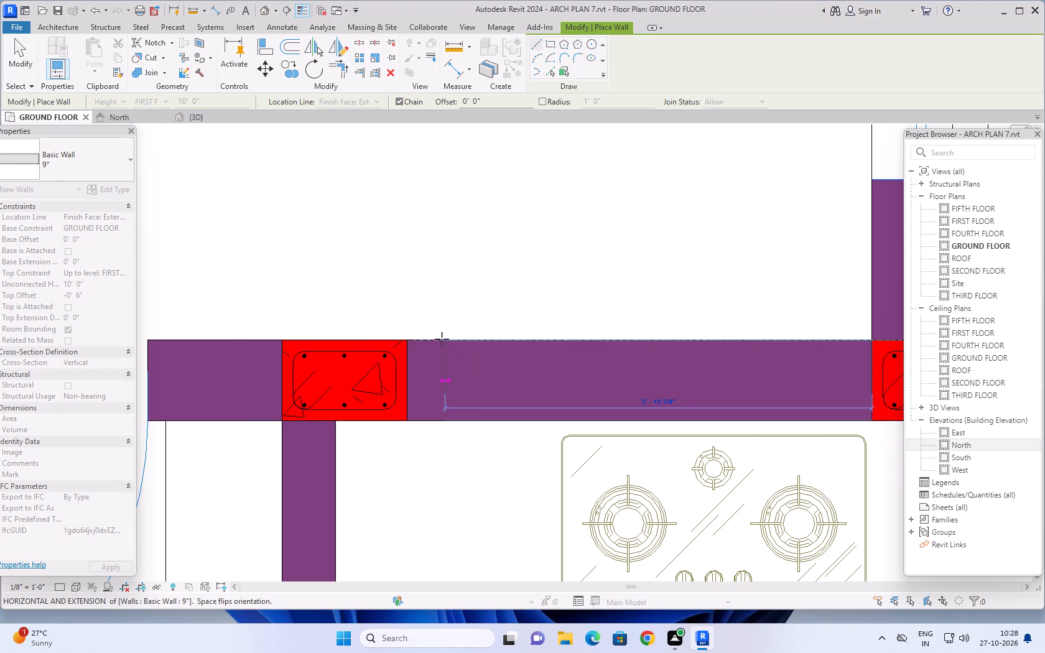
pyautogui.click(407, 339)
pyautogui.press('Escape')
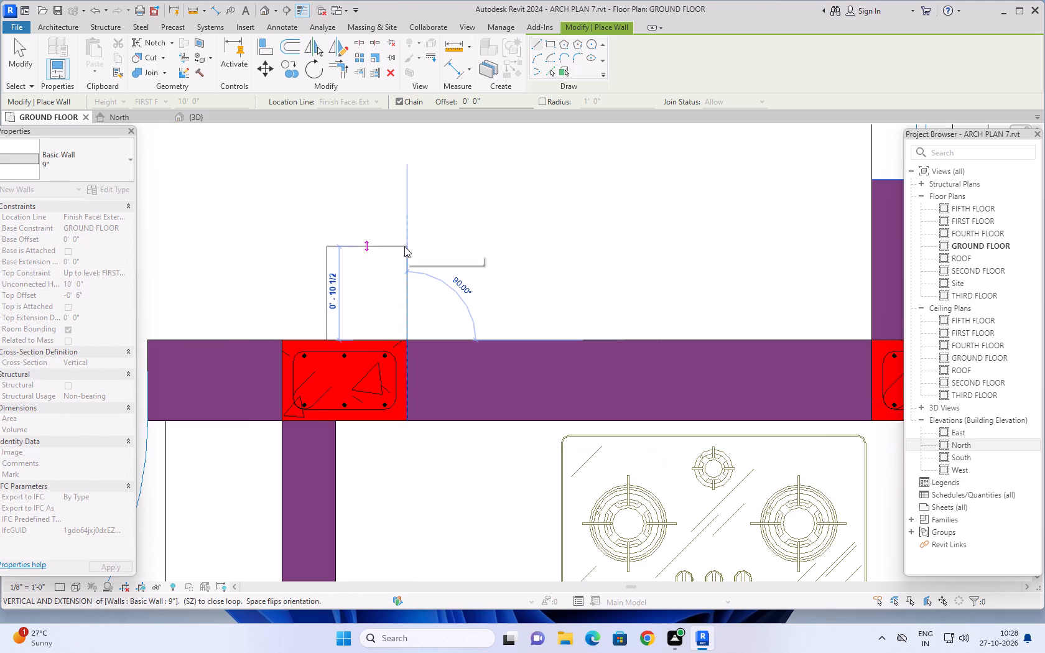
# Draw a 9" wall across the foyer's entrance door opening, from the kitchen corner column to the BTR column, and end the chain.
pyautogui.scroll(-5, 404, 246)
pyautogui.moveTo(404, 246); pyautogui.dragTo(594, 246, button='middle')
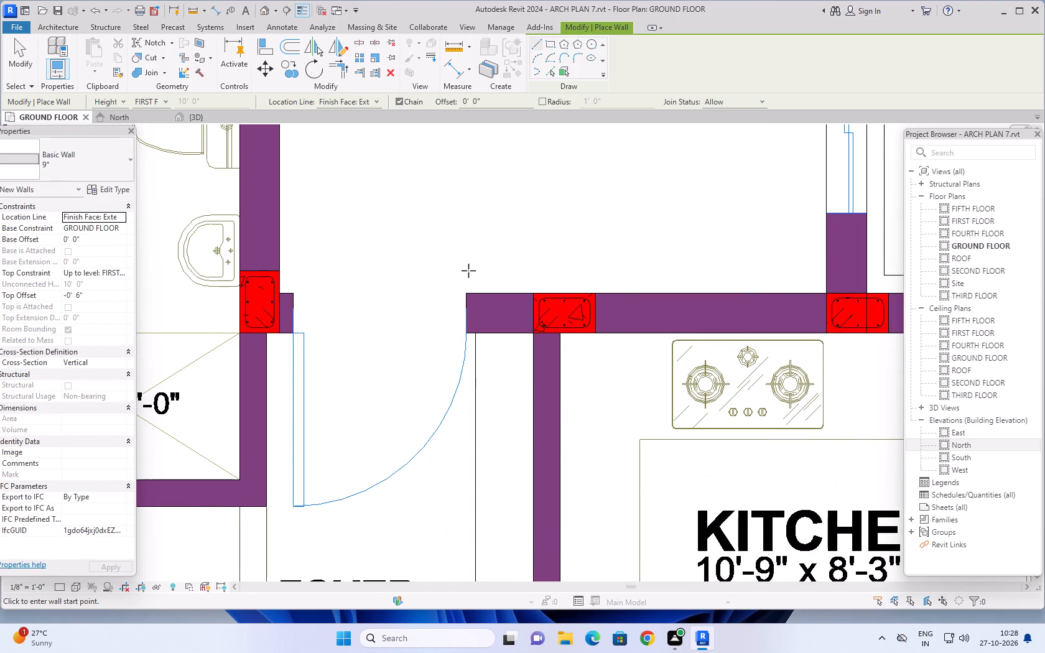
pyautogui.scroll(3, 487, 284)
pyautogui.click(557, 295)
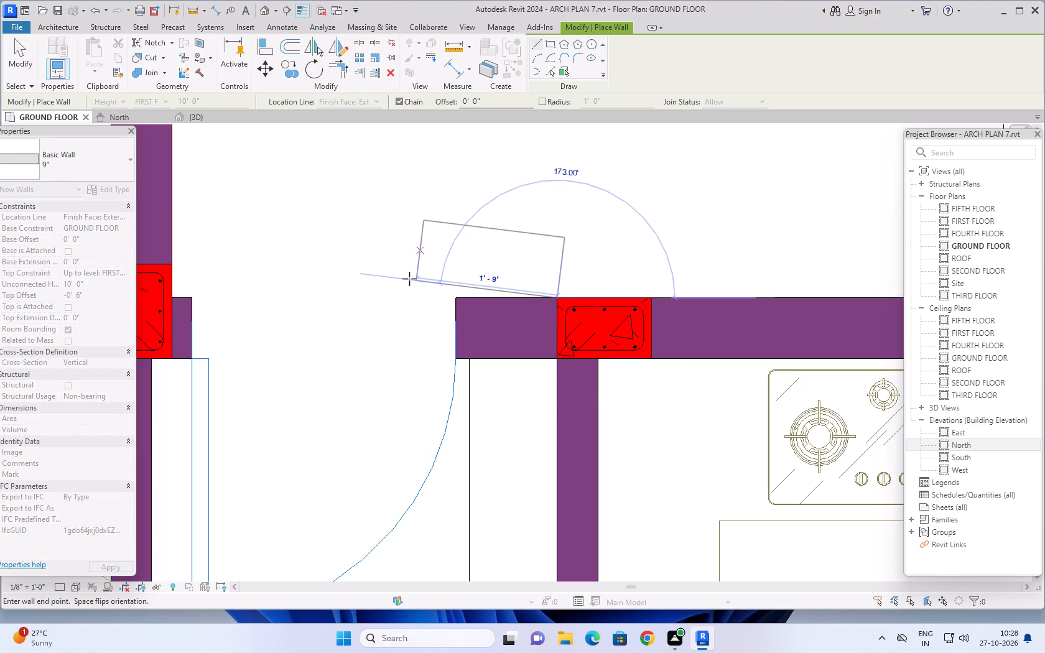
pyautogui.press('space')
pyautogui.scroll(-3, 202, 301)
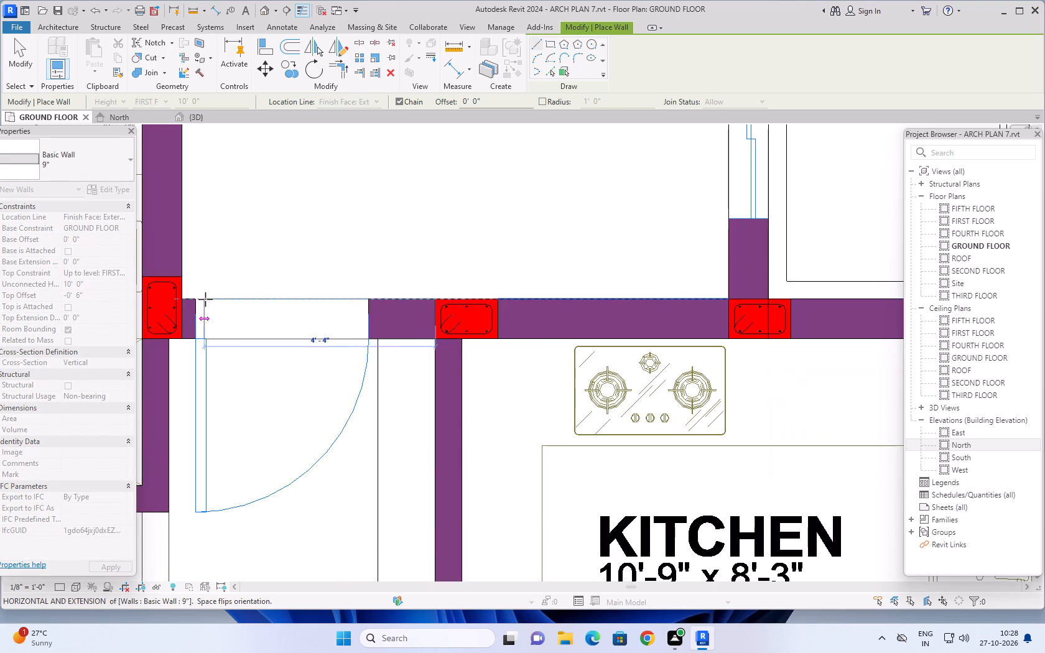
pyautogui.moveTo(207, 299); pyautogui.dragTo(502, 291, button='middle')
pyautogui.scroll(8, 480, 294)
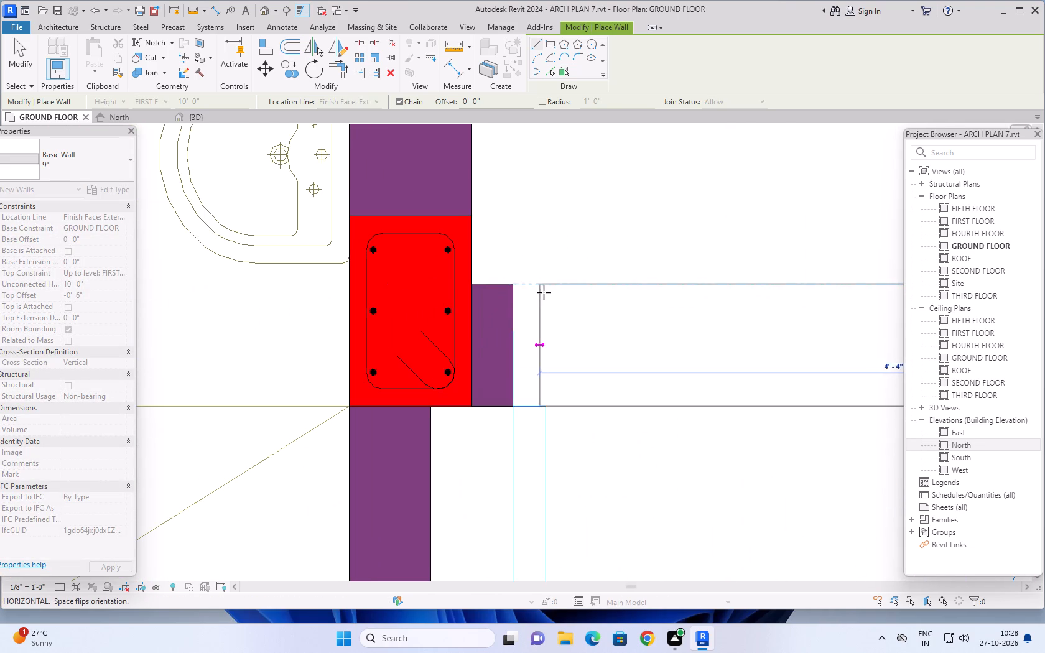
pyautogui.scroll(5, 472, 286)
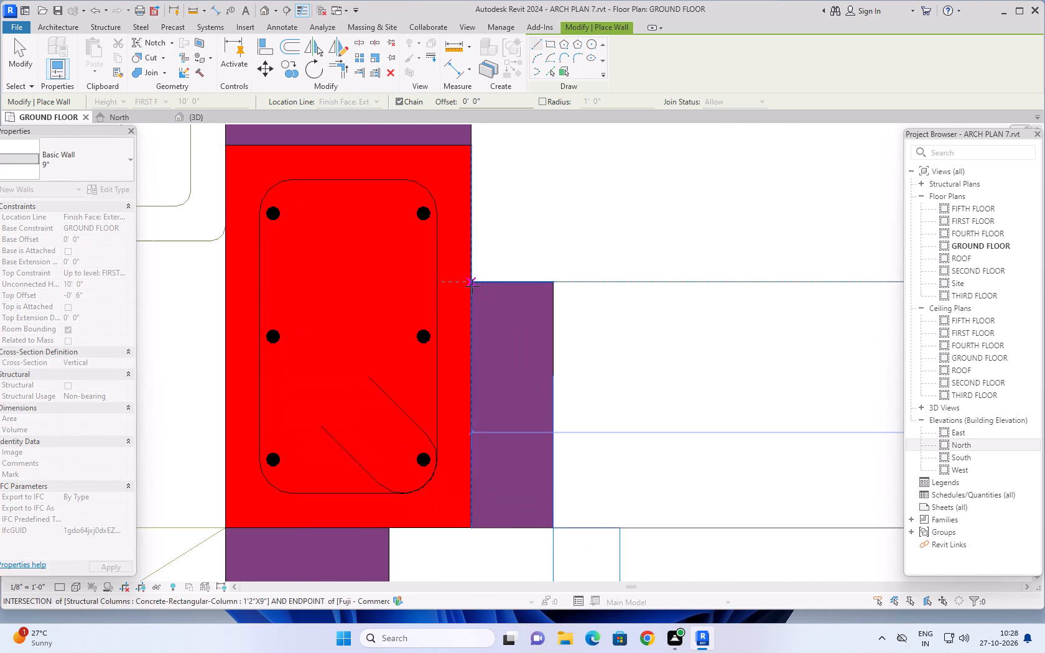
pyautogui.click(470, 282)
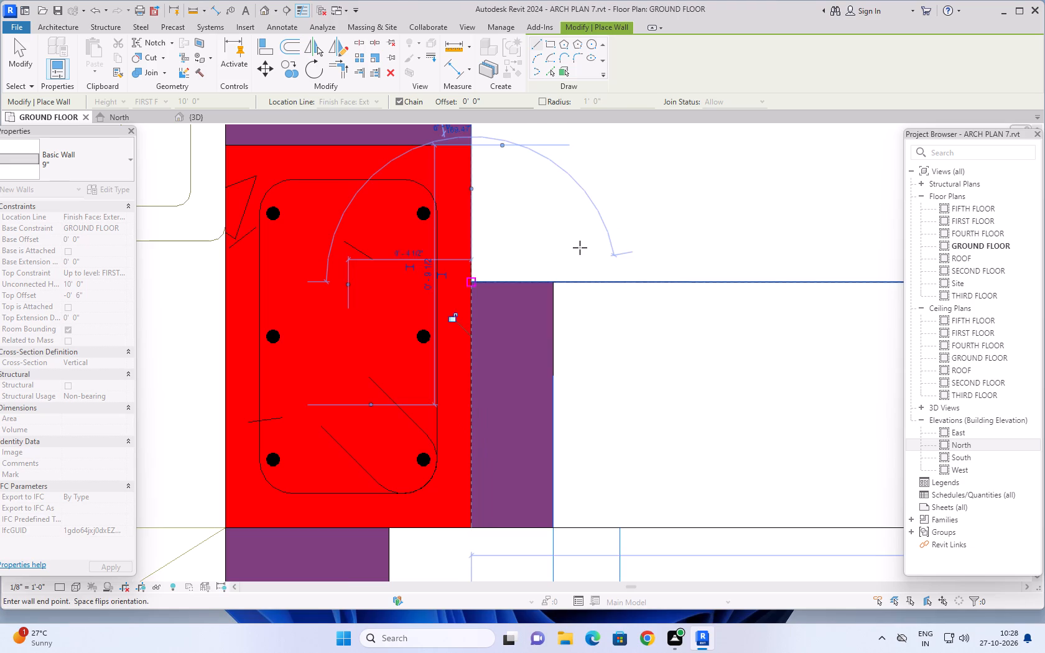
pyautogui.scroll(-12, 584, 248)
pyautogui.press('Escape')
# Examine the whole ground floor plan and the 3D view for walls still missing between the columns.
pyautogui.scroll(-8, 613, 236)
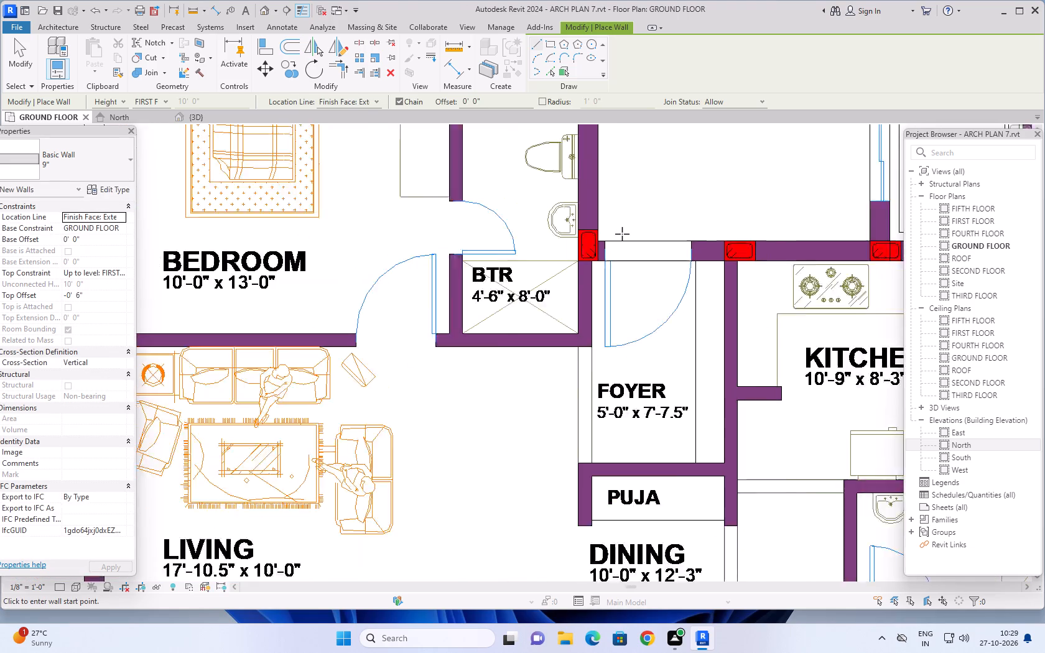
pyautogui.scroll(-2, 622, 234)
pyautogui.moveTo(646, 210); pyautogui.dragTo(570, 245, button='middle')
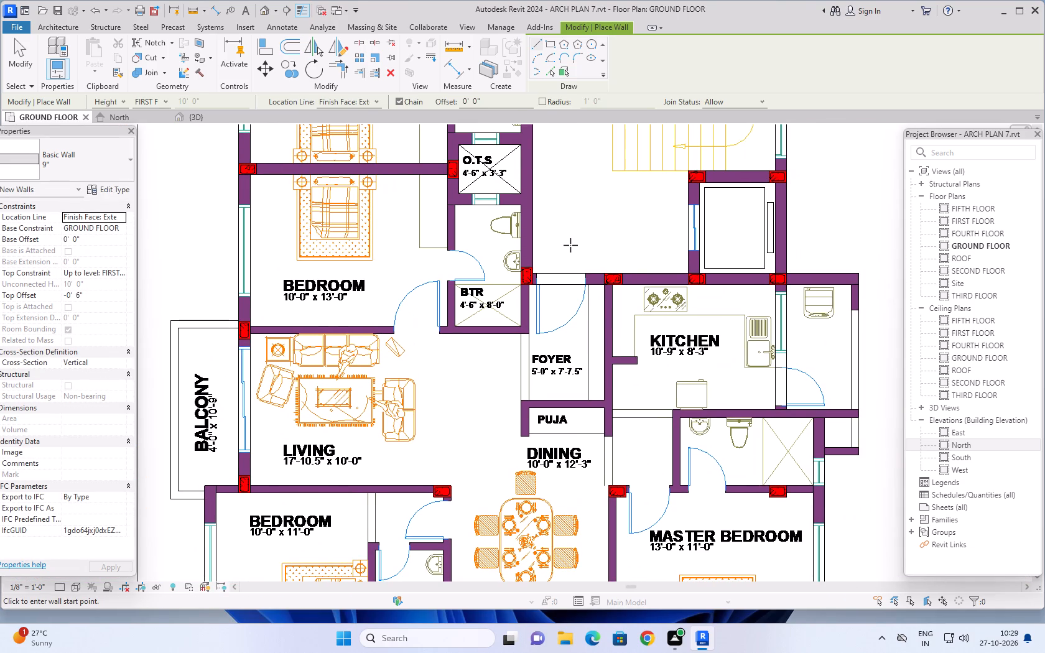
pyautogui.scroll(-2, 574, 245)
pyautogui.moveTo(600, 236); pyautogui.dragTo(553, 212, button='middle')
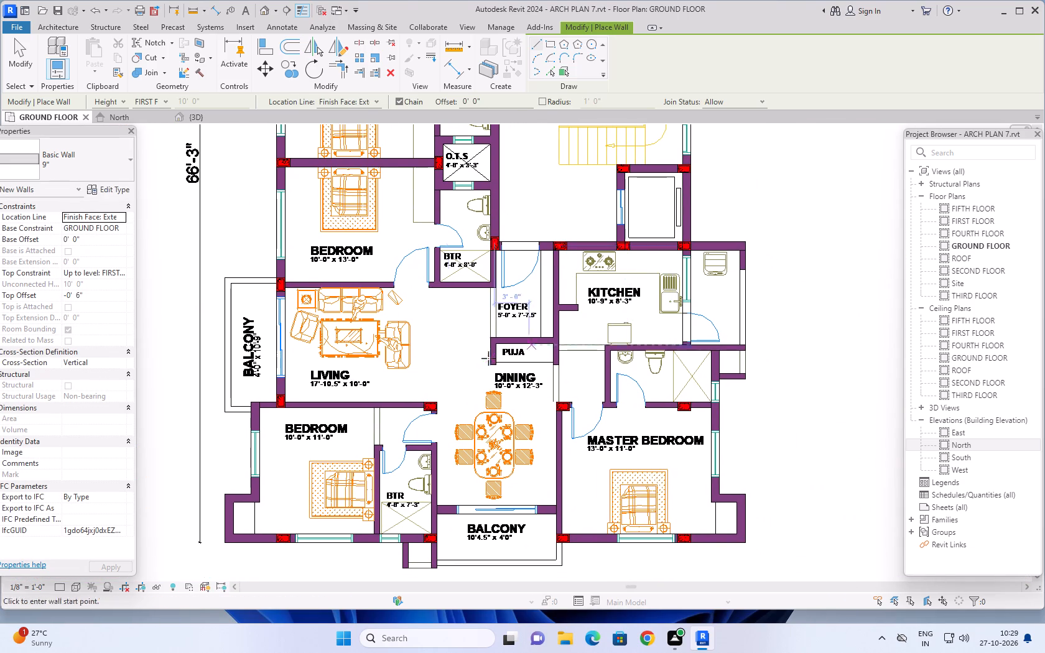
pyautogui.scroll(-2, 583, 343)
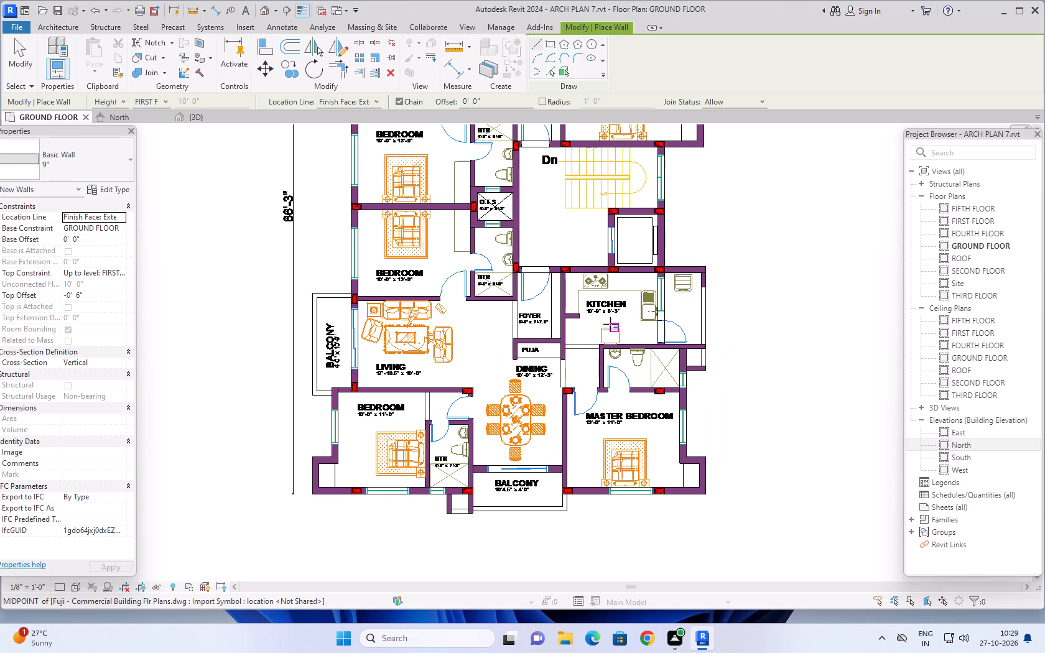
pyautogui.scroll(-2, 610, 324)
pyautogui.moveTo(741, 335); pyautogui.dragTo(727, 335, button='middle')
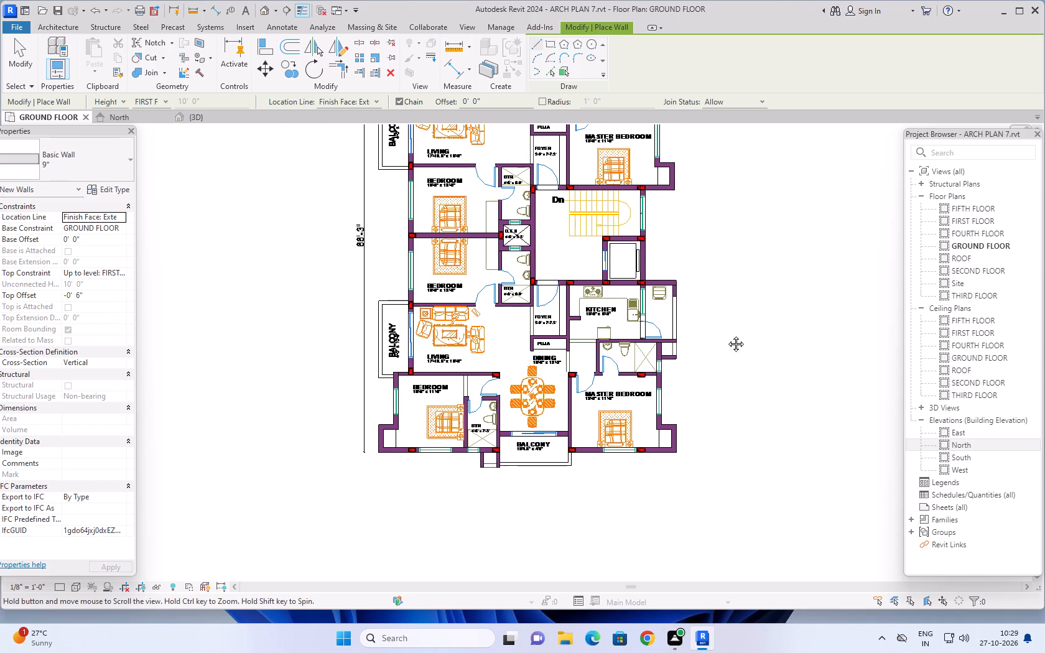
pyautogui.moveTo(727, 335); pyautogui.dragTo(601, 358, button='middle')
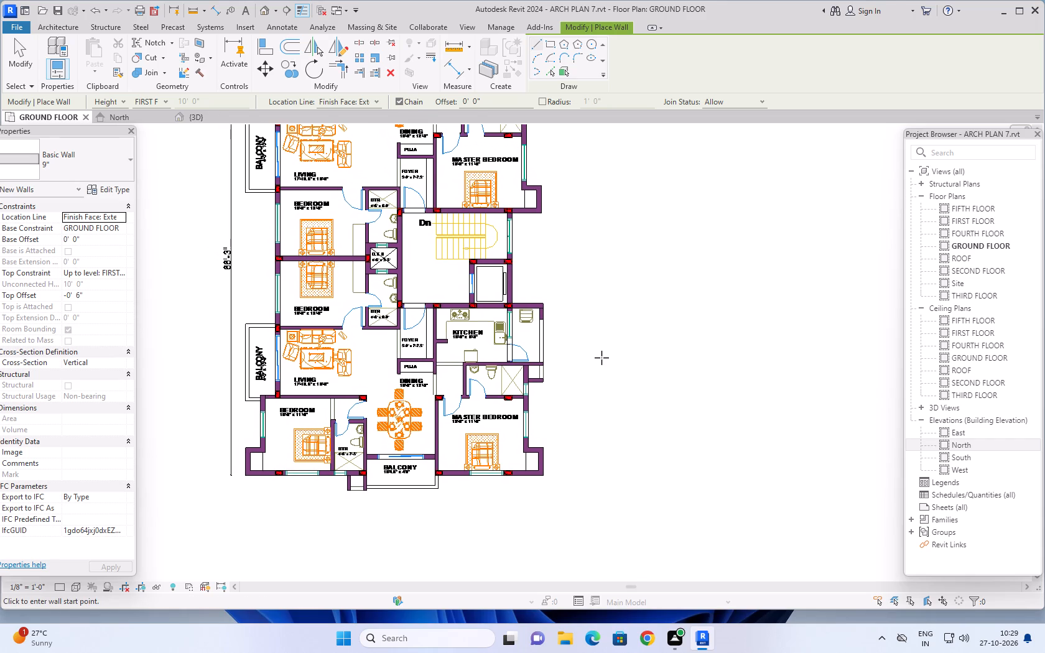
pyautogui.click(197, 118)
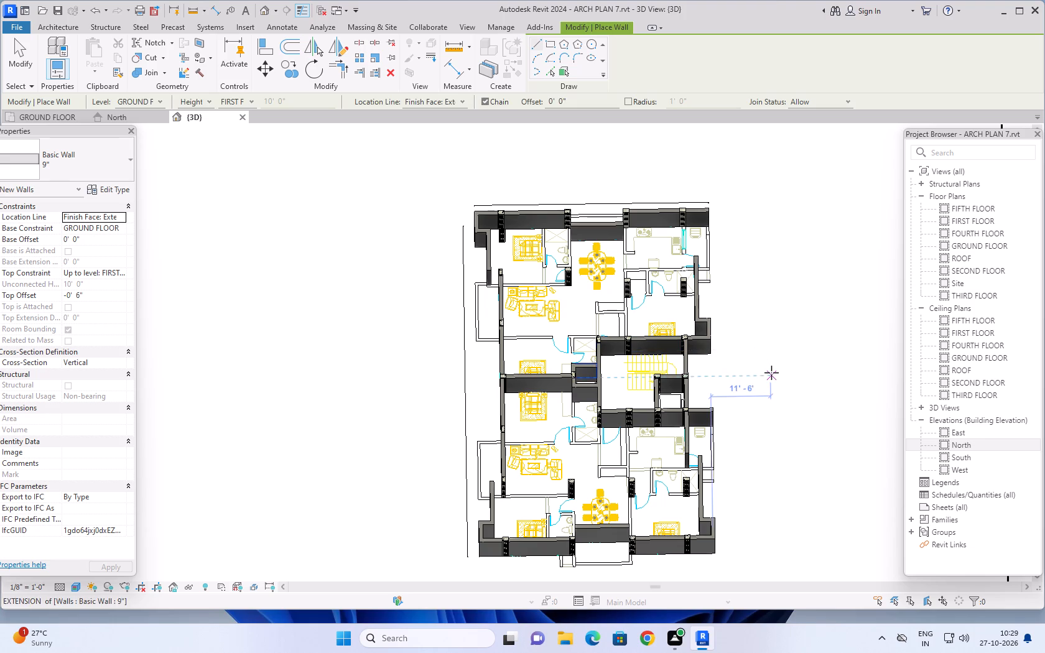
pyautogui.moveTo(771, 373); pyautogui.dragTo(753, 347, button='middle')
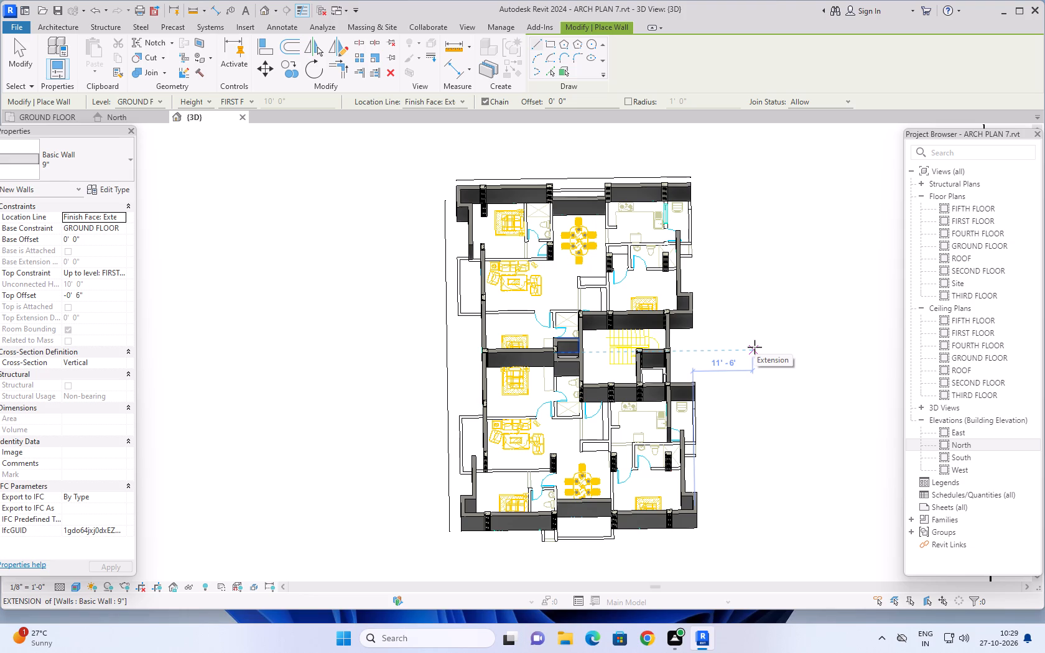
pyautogui.click(48, 114)
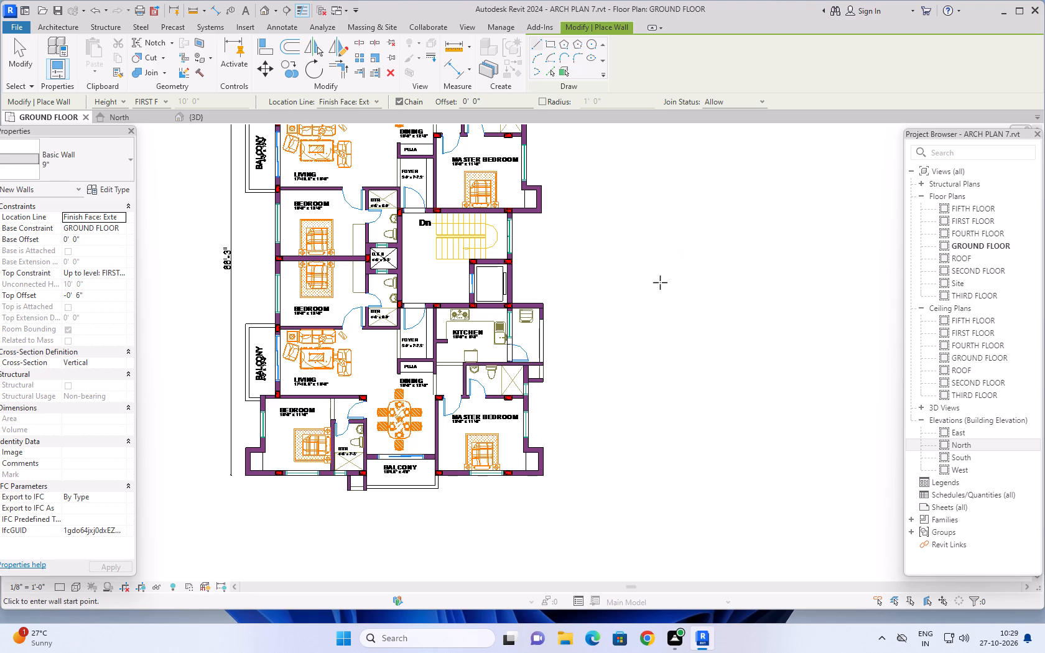
pyautogui.moveTo(636, 272); pyautogui.dragTo(680, 363, button='middle')
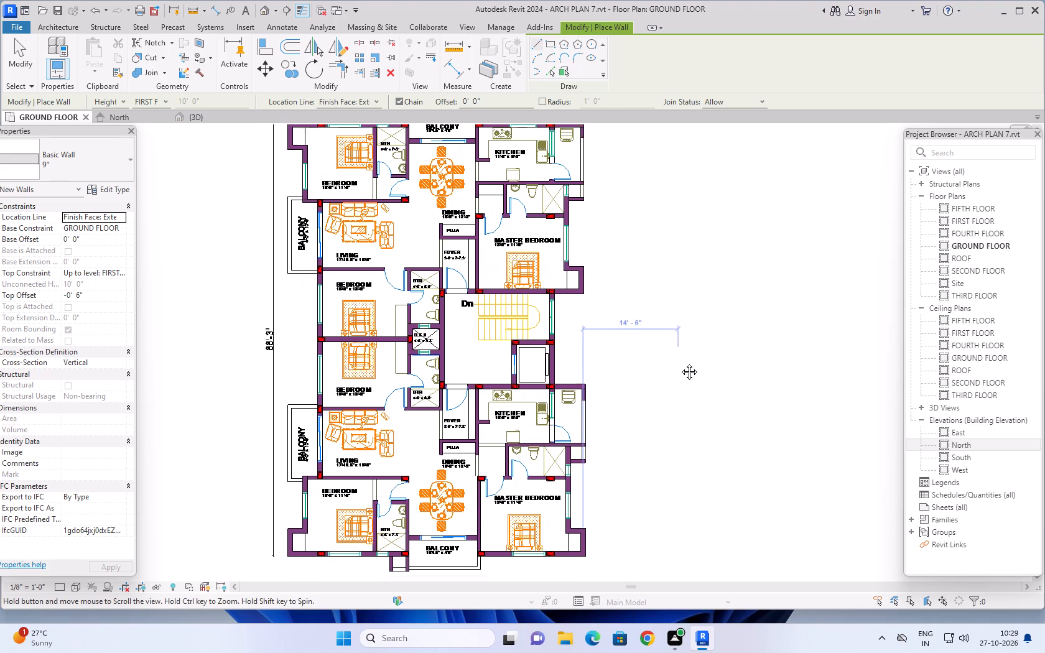
pyautogui.moveTo(680, 363); pyautogui.dragTo(684, 379, button='middle')
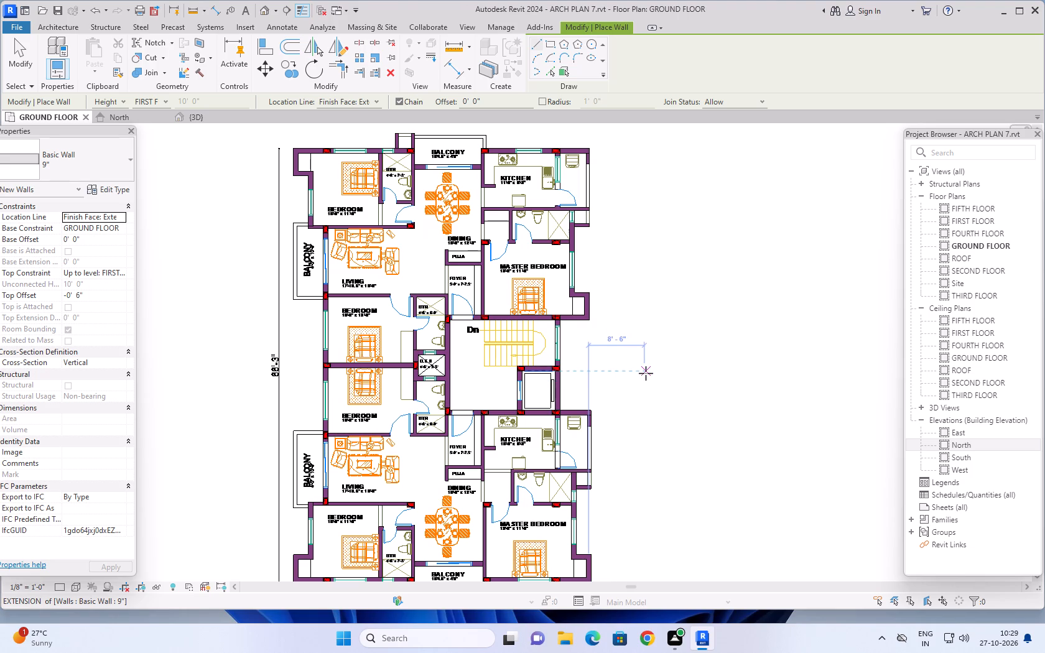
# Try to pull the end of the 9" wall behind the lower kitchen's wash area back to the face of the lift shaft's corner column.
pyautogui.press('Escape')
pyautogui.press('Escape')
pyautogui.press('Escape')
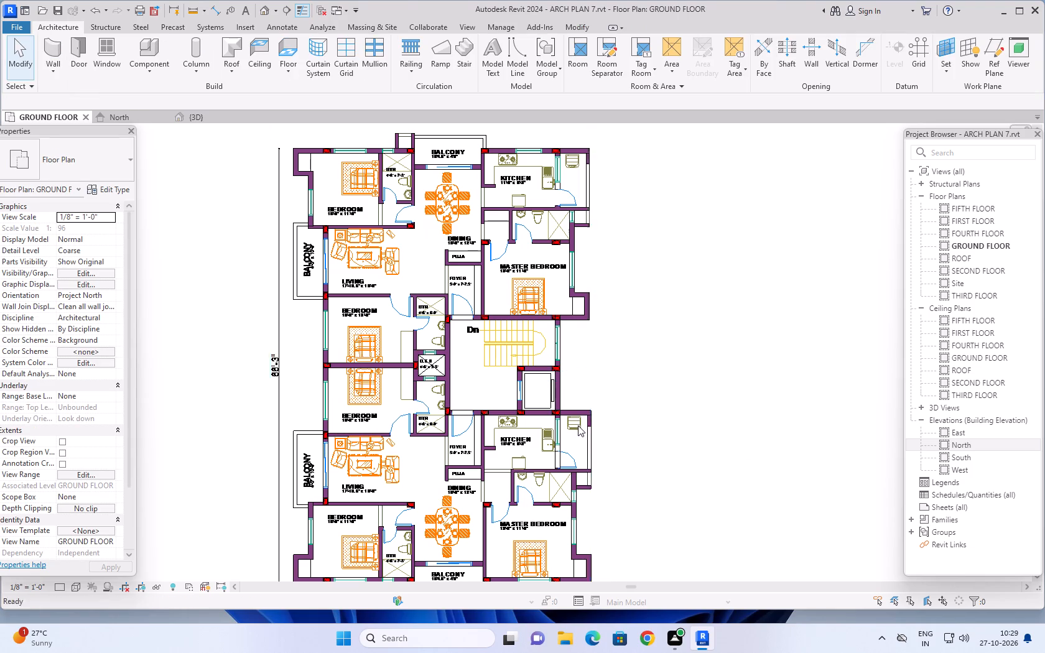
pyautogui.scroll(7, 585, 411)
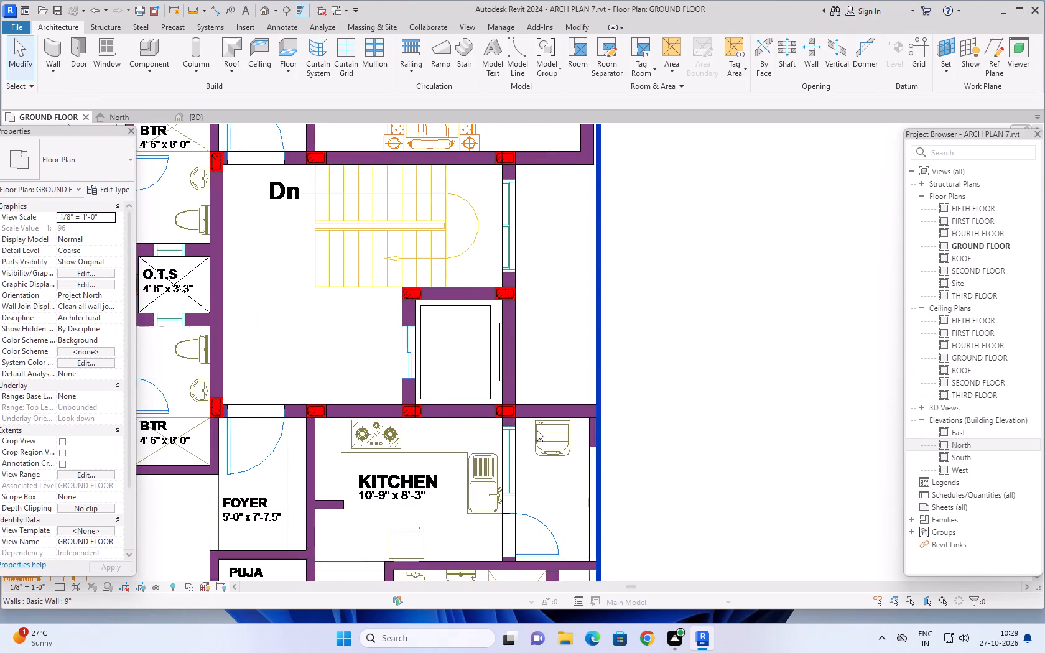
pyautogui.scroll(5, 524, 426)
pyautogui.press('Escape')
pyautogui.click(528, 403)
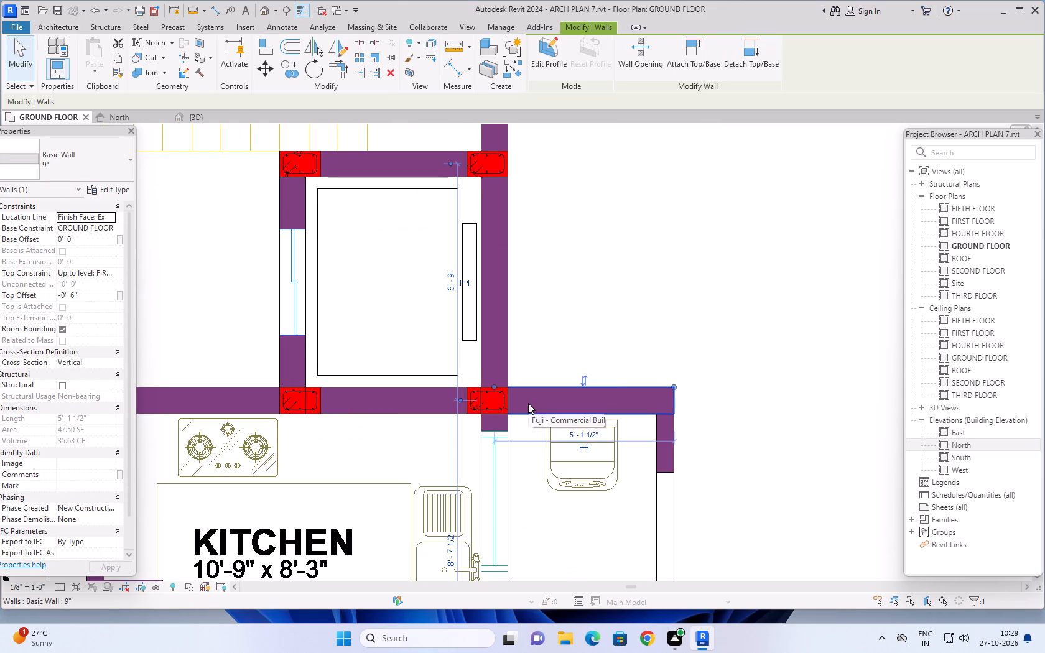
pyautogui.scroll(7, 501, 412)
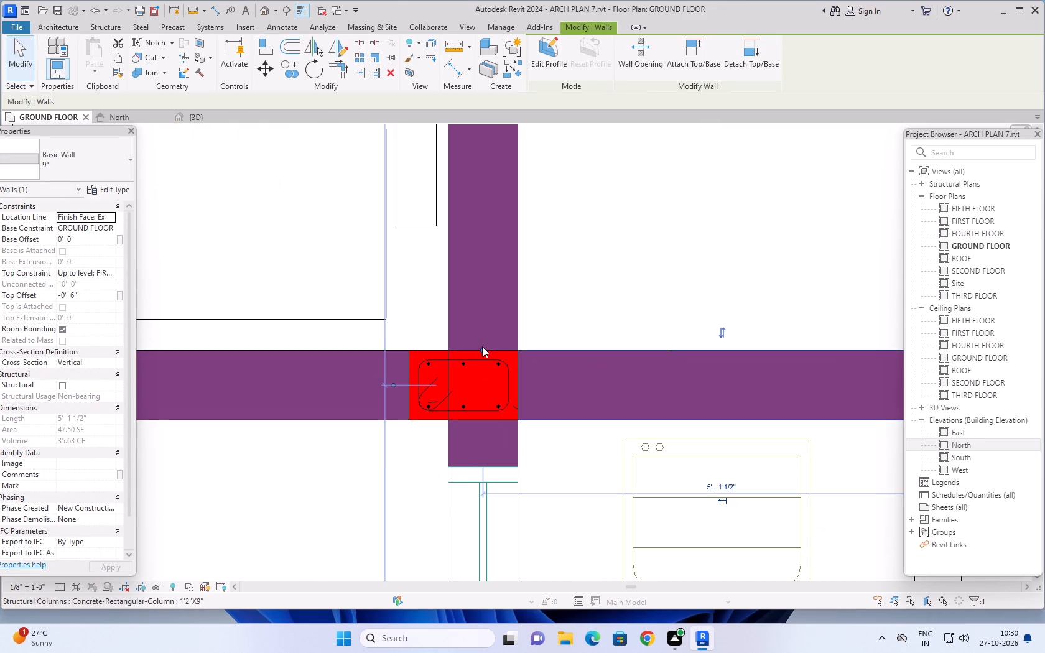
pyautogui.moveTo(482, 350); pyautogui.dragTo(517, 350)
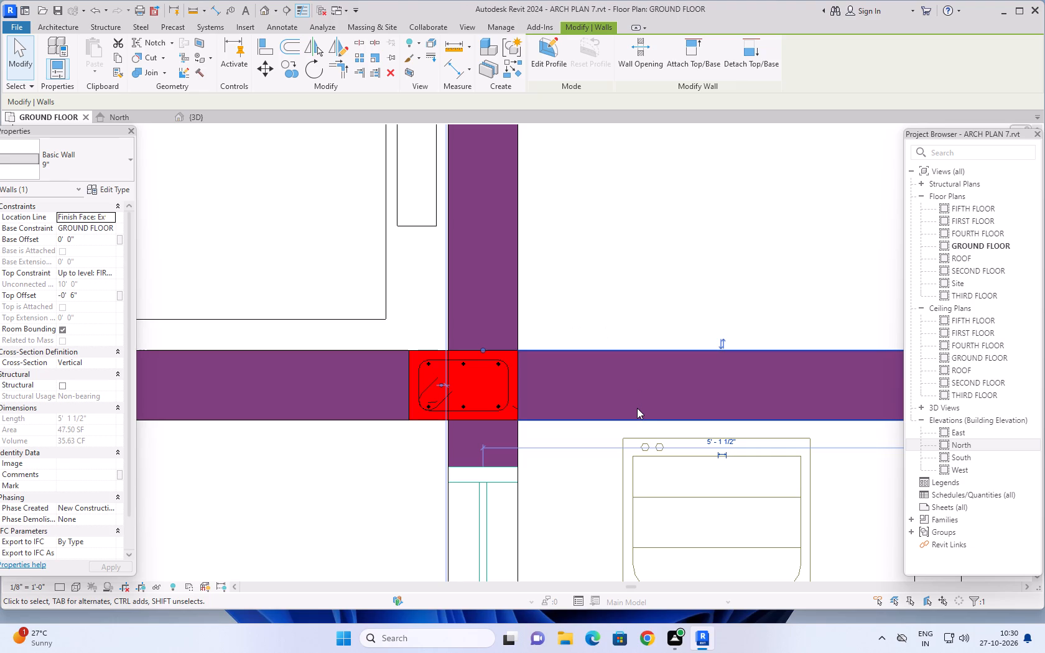
# Examine the stair core and upper apartment on the plan for interior partitions that still have no walls.
pyautogui.scroll(-3, 650, 290)
pyautogui.press('Escape')
pyautogui.scroll(-6, 666, 249)
pyautogui.moveTo(687, 237); pyautogui.dragTo(687, 267, button='middle')
pyautogui.scroll(-2, 689, 276)
pyautogui.moveTo(700, 251); pyautogui.dragTo(704, 327, button='middle')
pyautogui.scroll(-2, 704, 327)
pyautogui.moveTo(715, 279); pyautogui.dragTo(713, 338, button='middle')
pyautogui.scroll(-2, 712, 344)
pyautogui.moveTo(713, 348); pyautogui.dragTo(725, 323, button='middle')
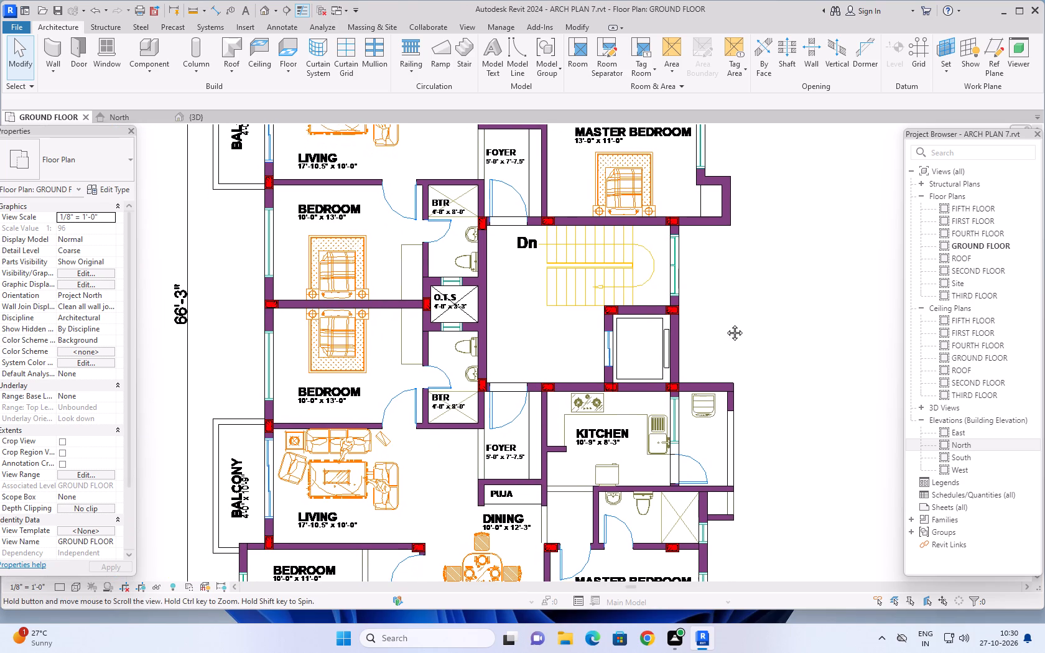
pyautogui.moveTo(725, 323); pyautogui.dragTo(727, 323, button='middle')
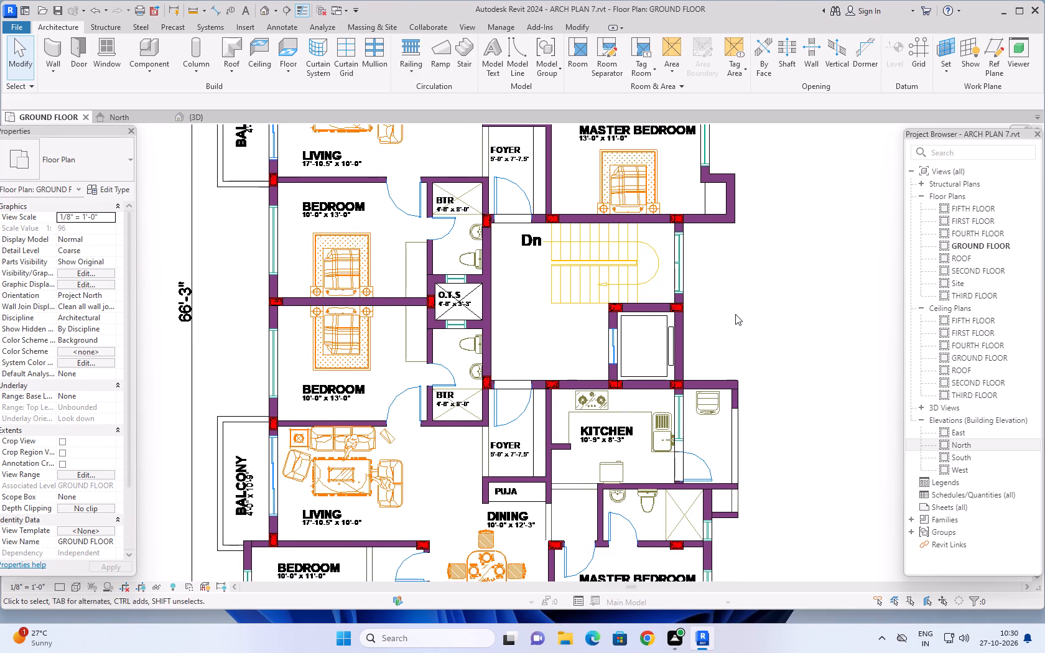
pyautogui.moveTo(735, 313); pyautogui.dragTo(758, 382, button='middle')
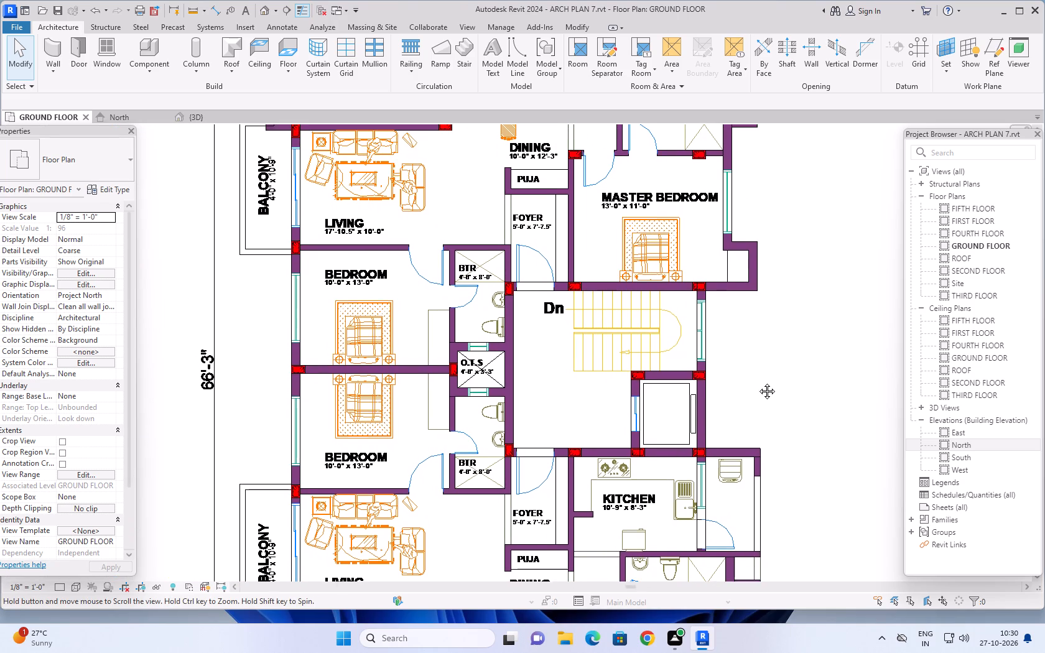
pyautogui.moveTo(758, 382); pyautogui.dragTo(758, 402, button='middle')
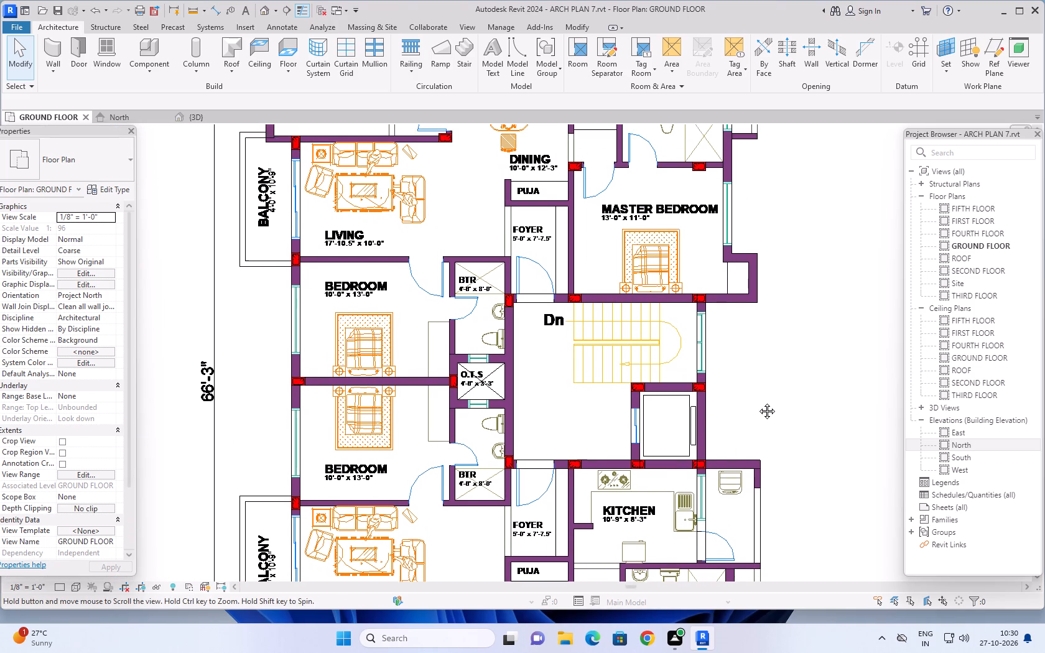
pyautogui.moveTo(758, 402); pyautogui.dragTo(753, 475, button='middle')
pyautogui.moveTo(802, 246); pyautogui.dragTo(779, 315, button='middle')
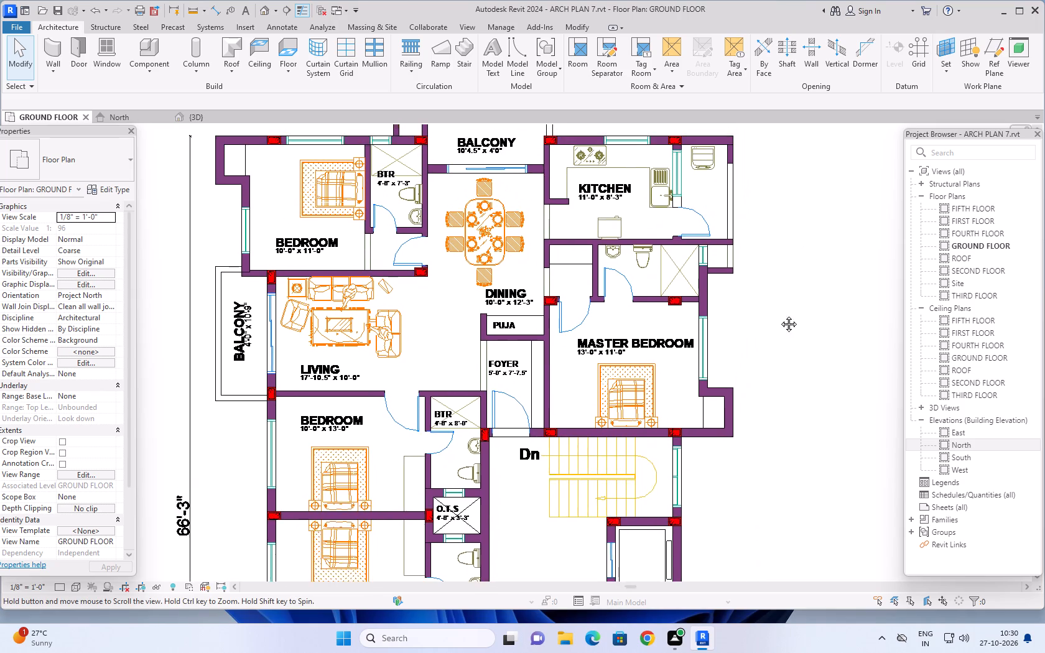
pyautogui.moveTo(779, 315); pyautogui.dragTo(775, 335, button='middle')
pyautogui.scroll(2, 365, 386)
pyautogui.moveTo(438, 360); pyautogui.dragTo(418, 344, button='middle')
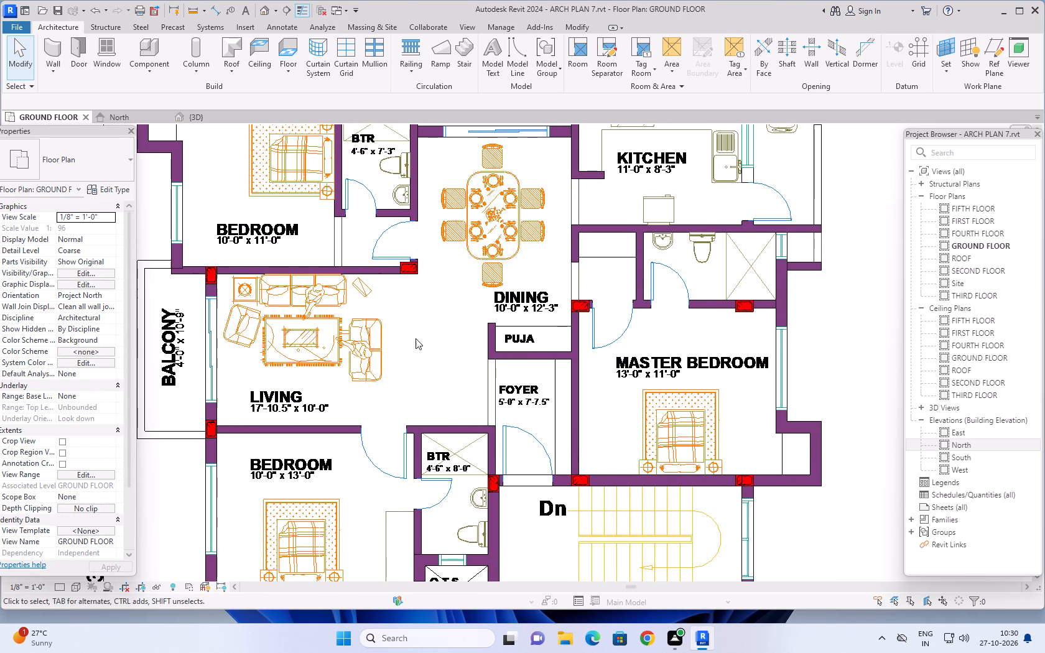
# Measure the thickness of the short partition beside the upper apartment's puja with an aligned dimension, without placing it.
pyautogui.click(212, 10)
pyautogui.scroll(6, 491, 358)
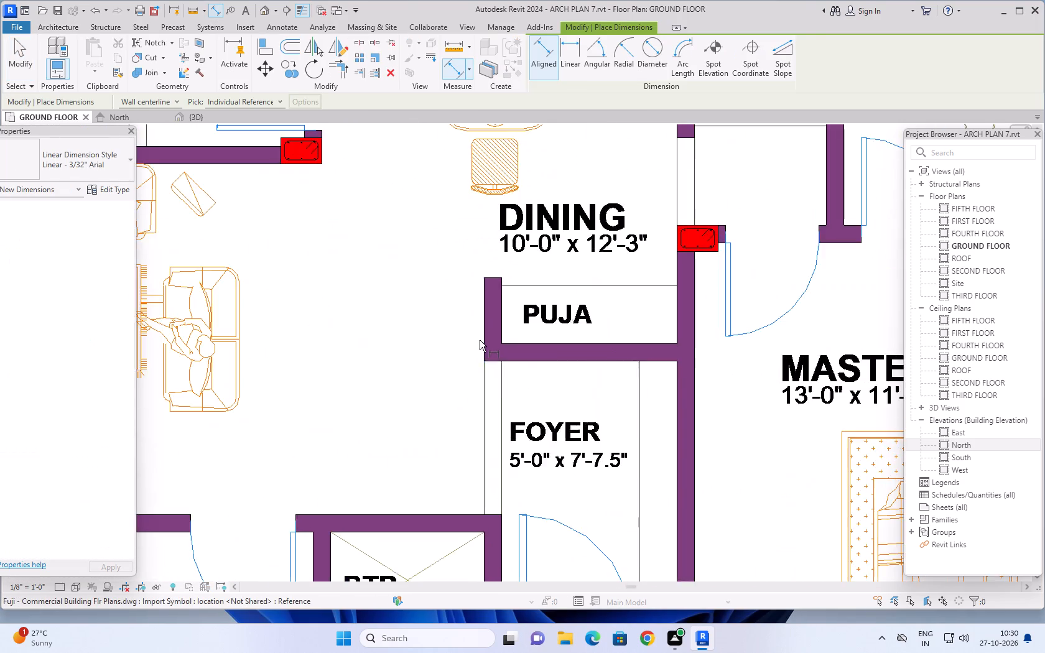
pyautogui.scroll(4, 480, 338)
pyautogui.click(488, 305)
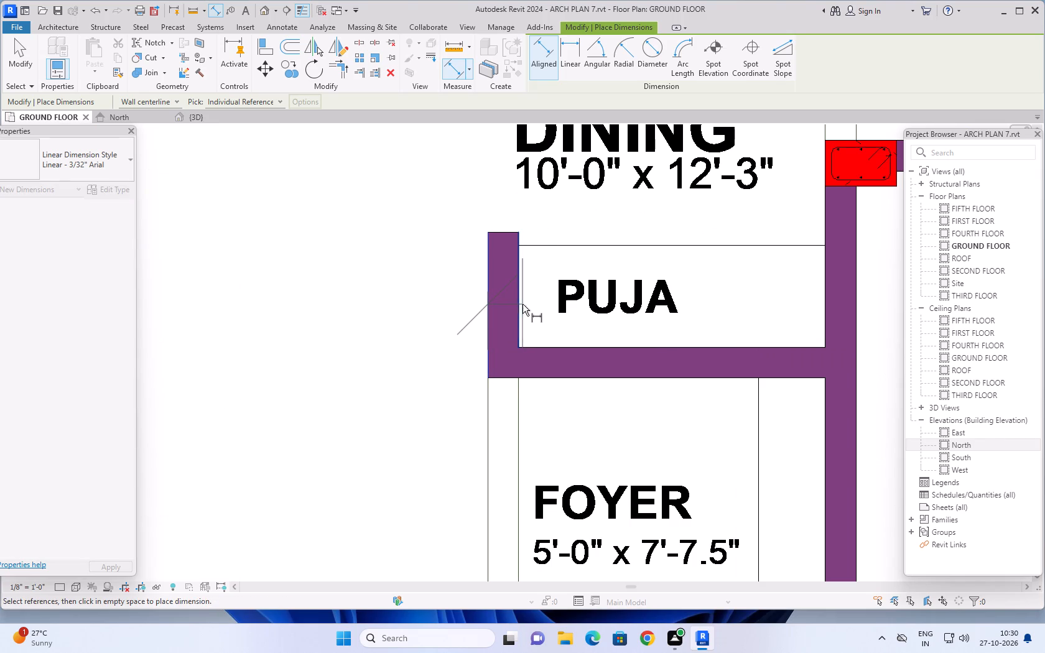
pyautogui.click(520, 303)
pyautogui.press('Escape')
# Measure the thickness of the partition between the upper master bedroom and its bathroom, without placing the dimension.
pyautogui.scroll(-4, 499, 292)
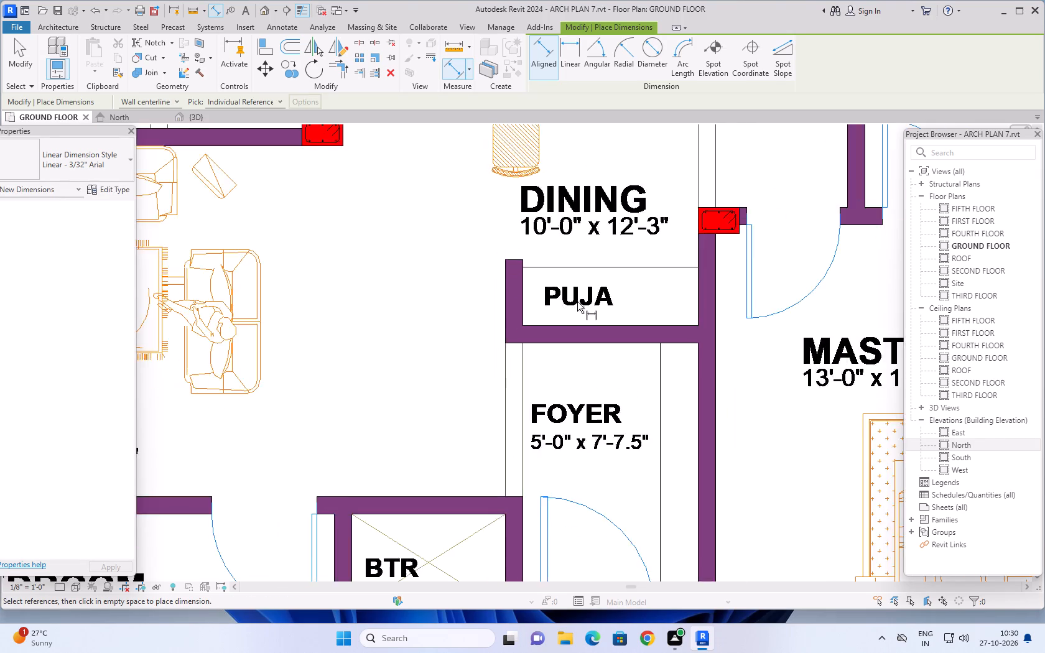
pyautogui.scroll(-8, 577, 302)
pyautogui.moveTo(692, 310); pyautogui.dragTo(561, 382, button='middle')
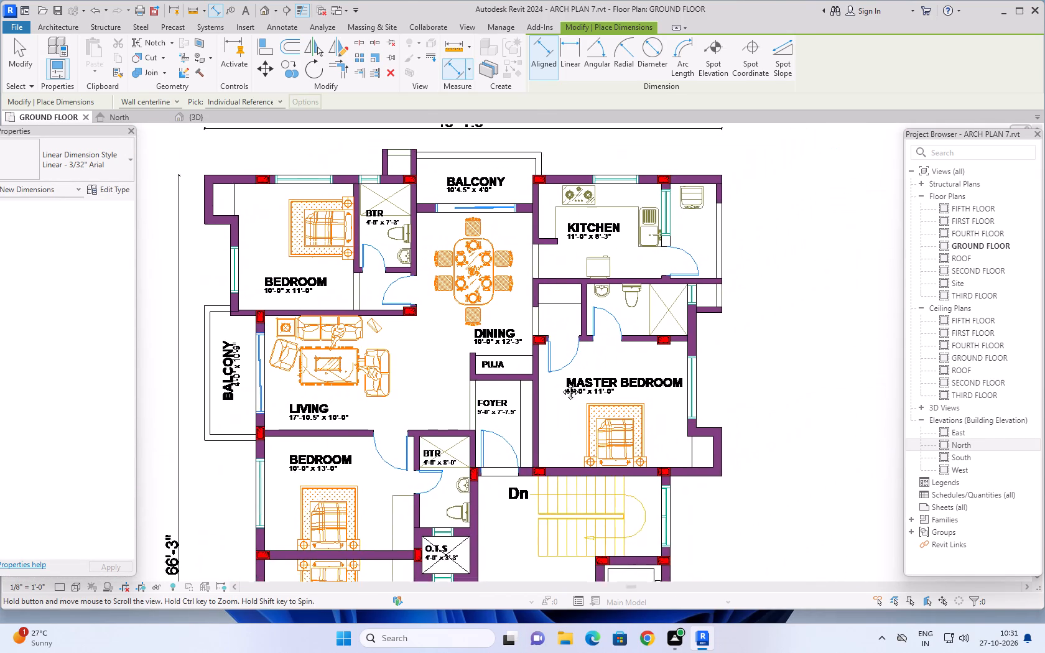
pyautogui.moveTo(561, 382); pyautogui.dragTo(511, 428, button='middle')
pyautogui.scroll(11, 564, 392)
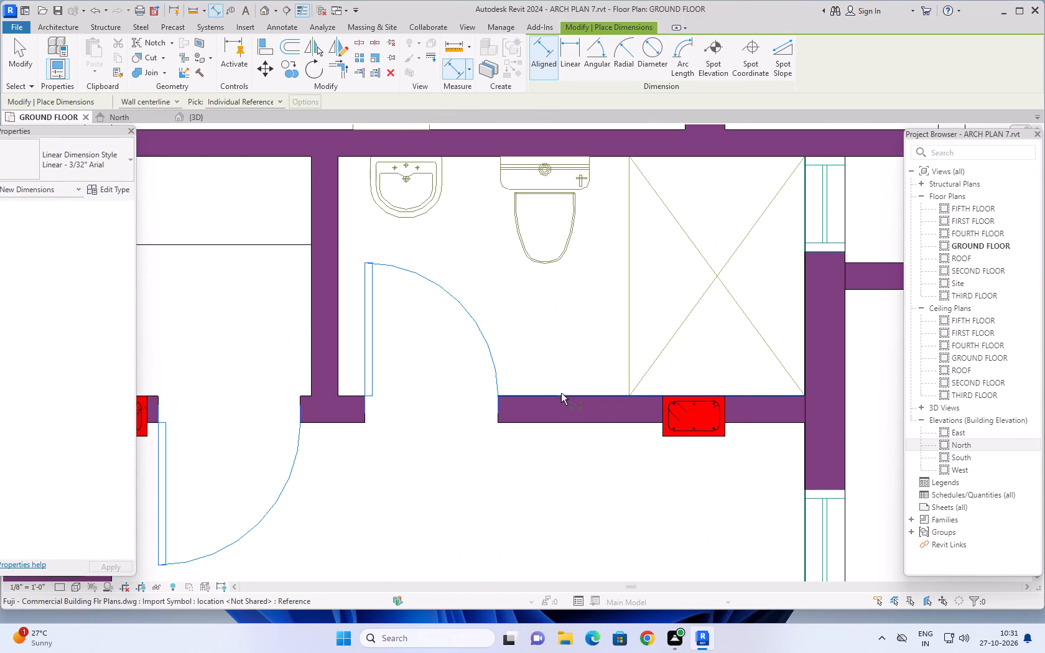
pyautogui.click(561, 394)
pyautogui.click(563, 425)
pyautogui.press('Escape')
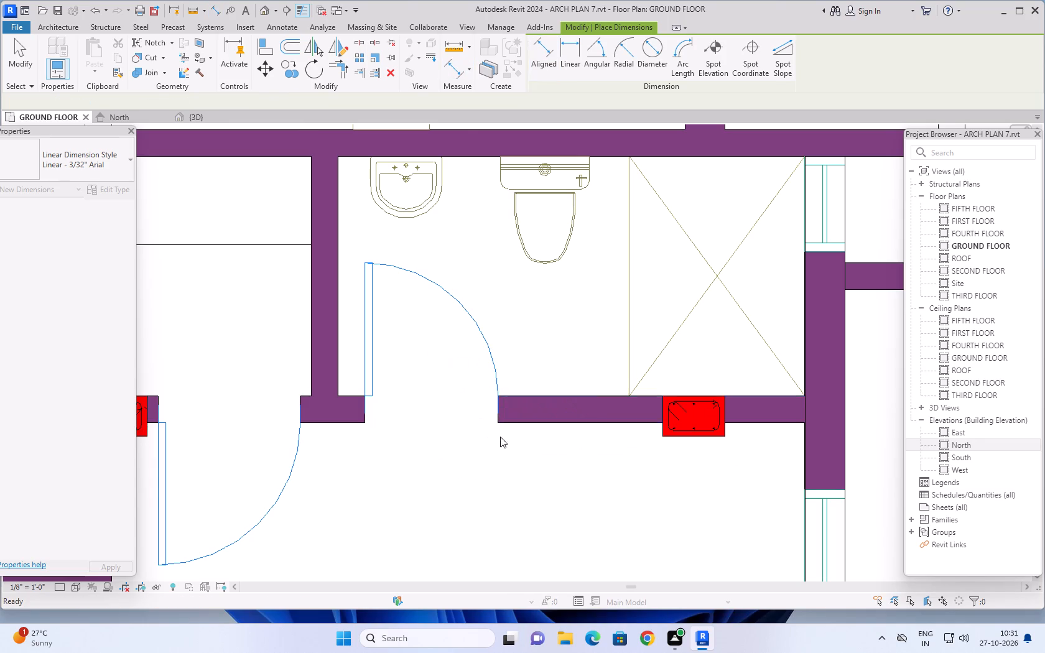
# Start the Wall command and duplicate the 9" Basic Wall type as a new type named 6".
pyautogui.scroll(-13, 491, 440)
pyautogui.moveTo(490, 444); pyautogui.dragTo(676, 295, button='middle')
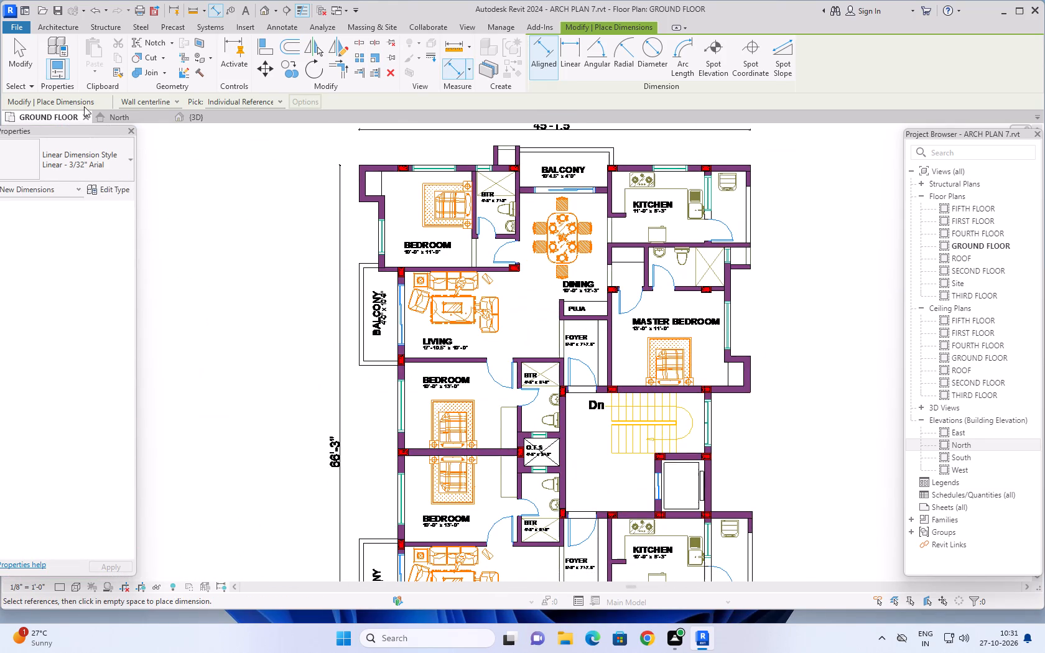
pyautogui.click(68, 29)
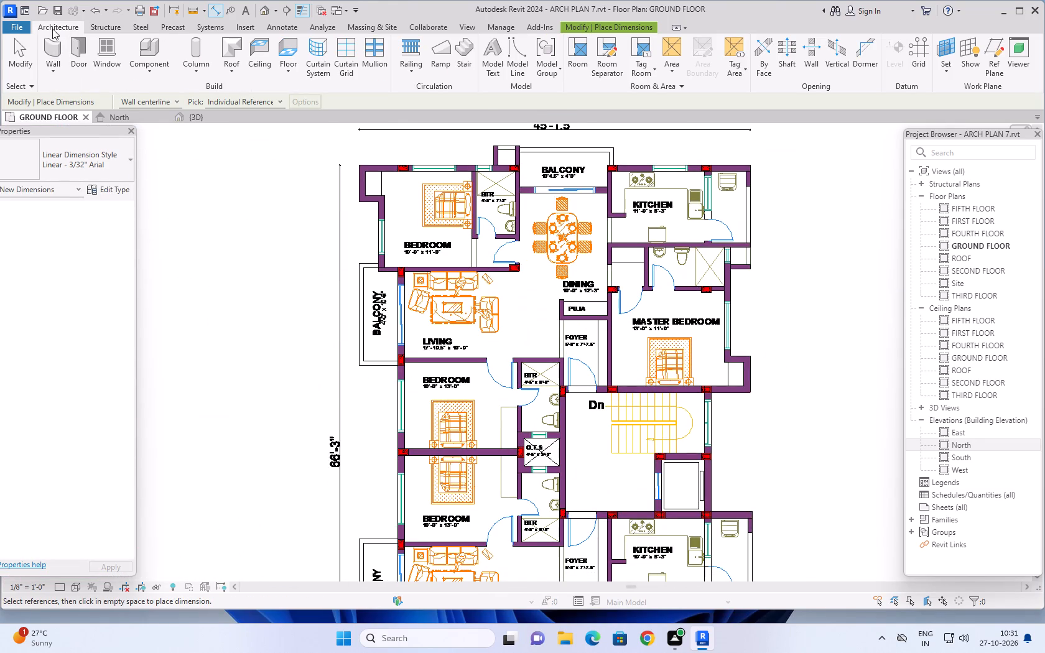
pyautogui.click(57, 47)
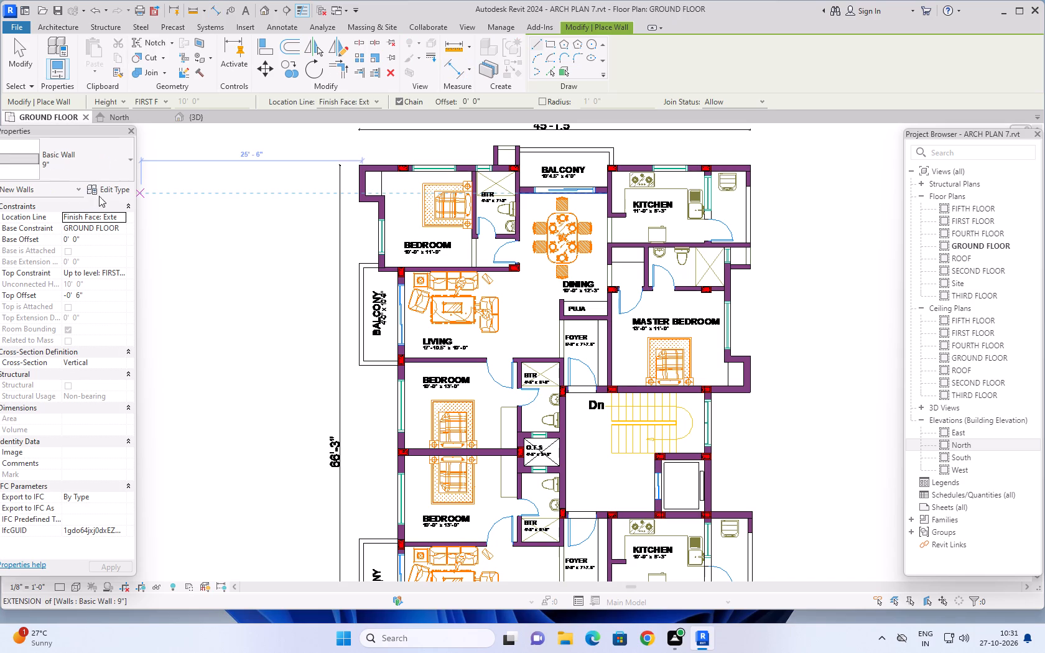
pyautogui.click(111, 187)
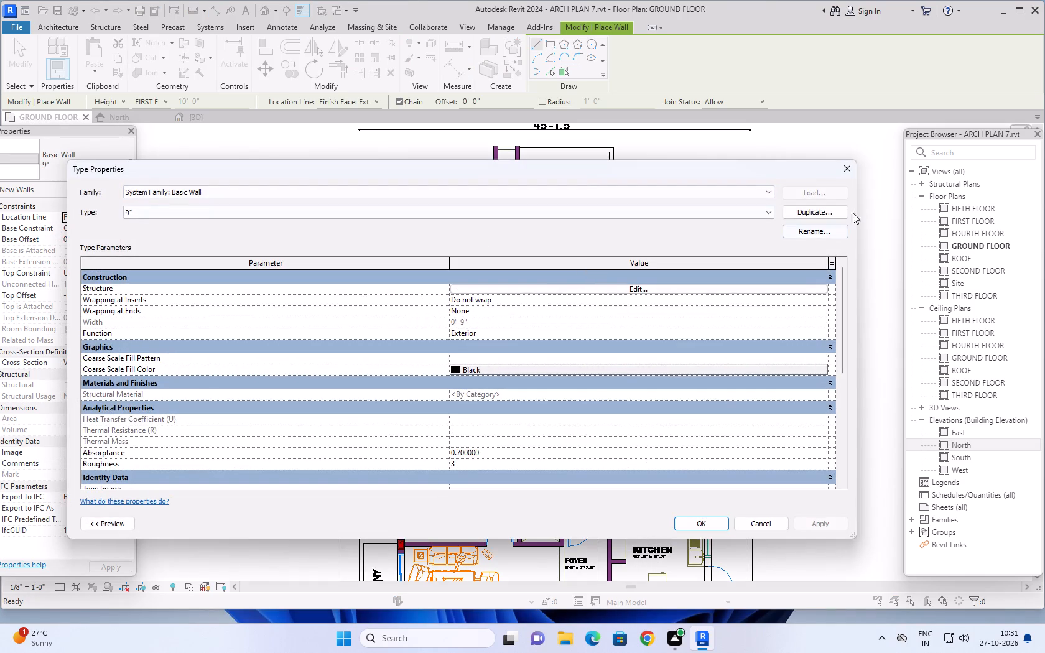
pyautogui.click(832, 211)
pyautogui.write('6"')
pyautogui.press('Return')
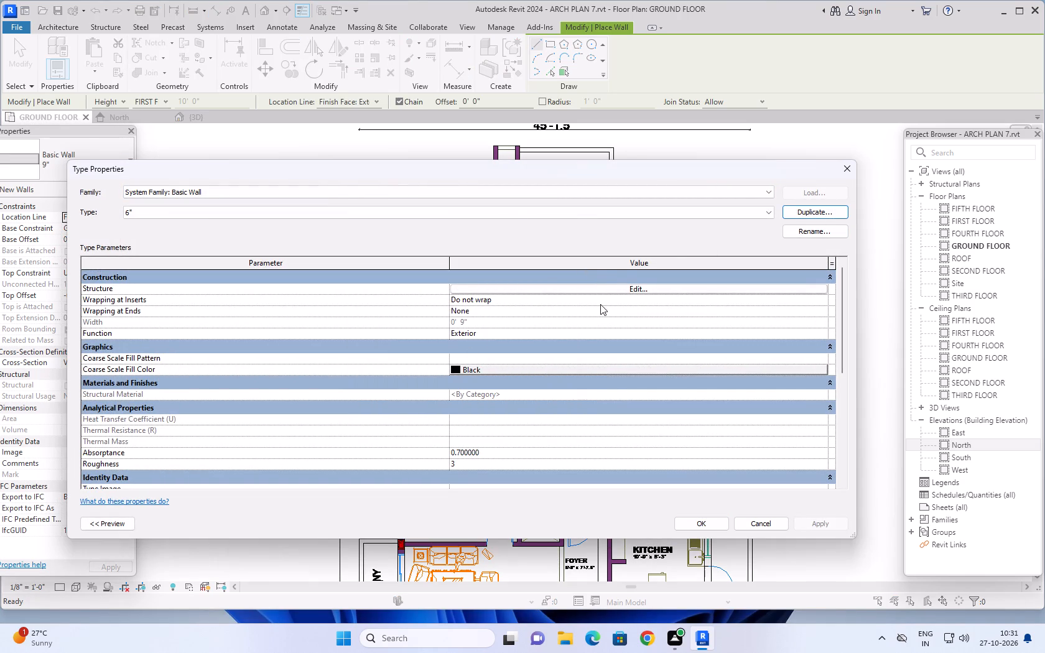
# Set the structure layer thickness of the 6" wall type to 6" and apply the type.
pyautogui.click(599, 290)
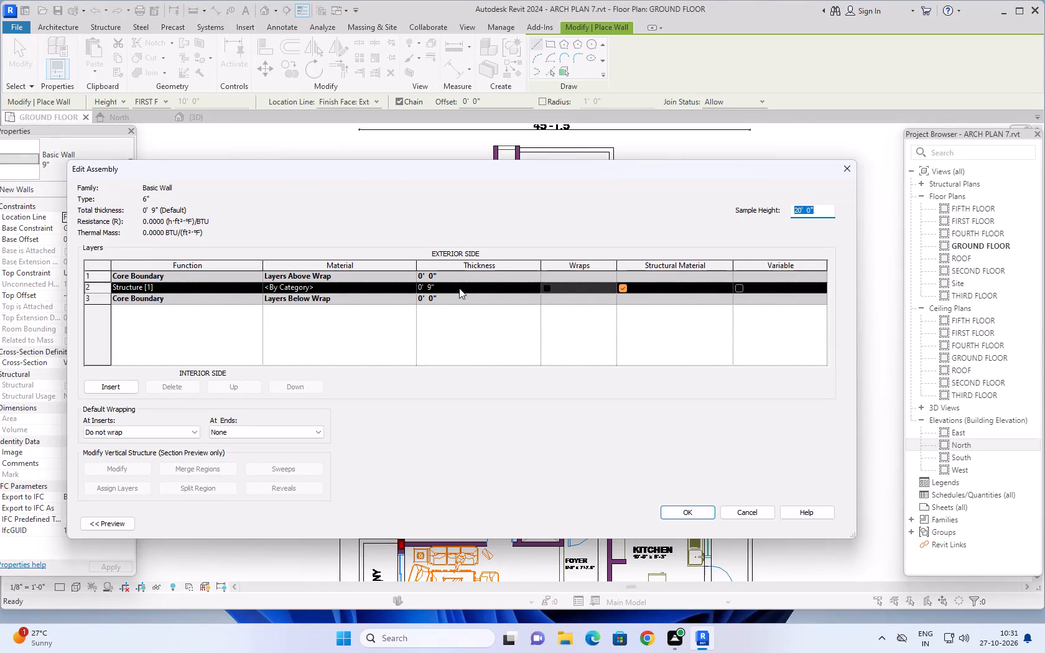
pyautogui.click(459, 288)
pyautogui.write('6"')
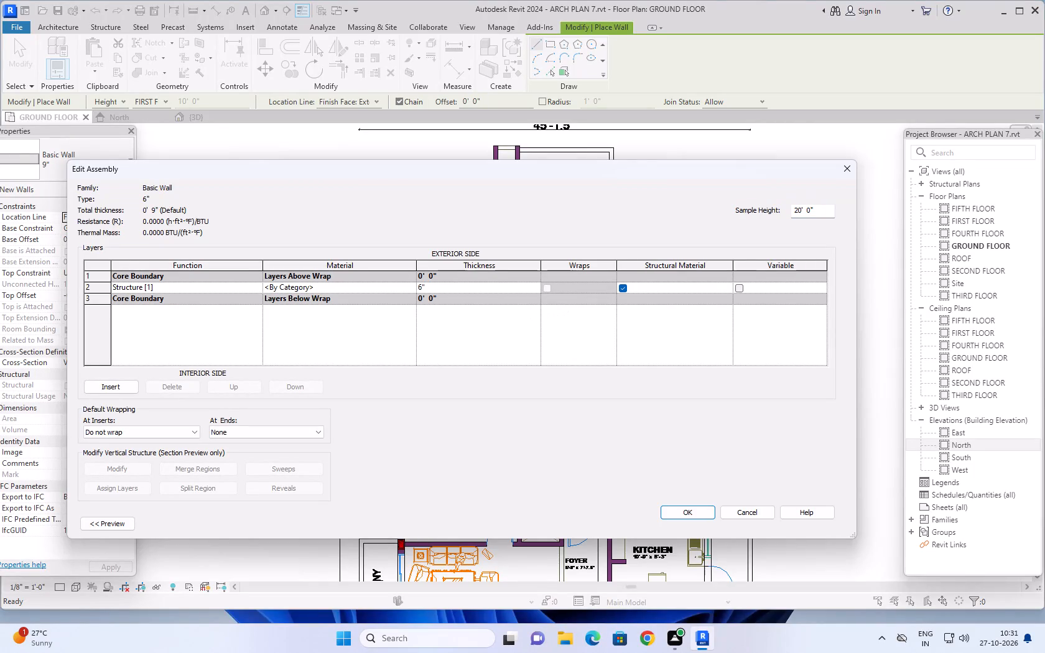
pyautogui.press('Return')
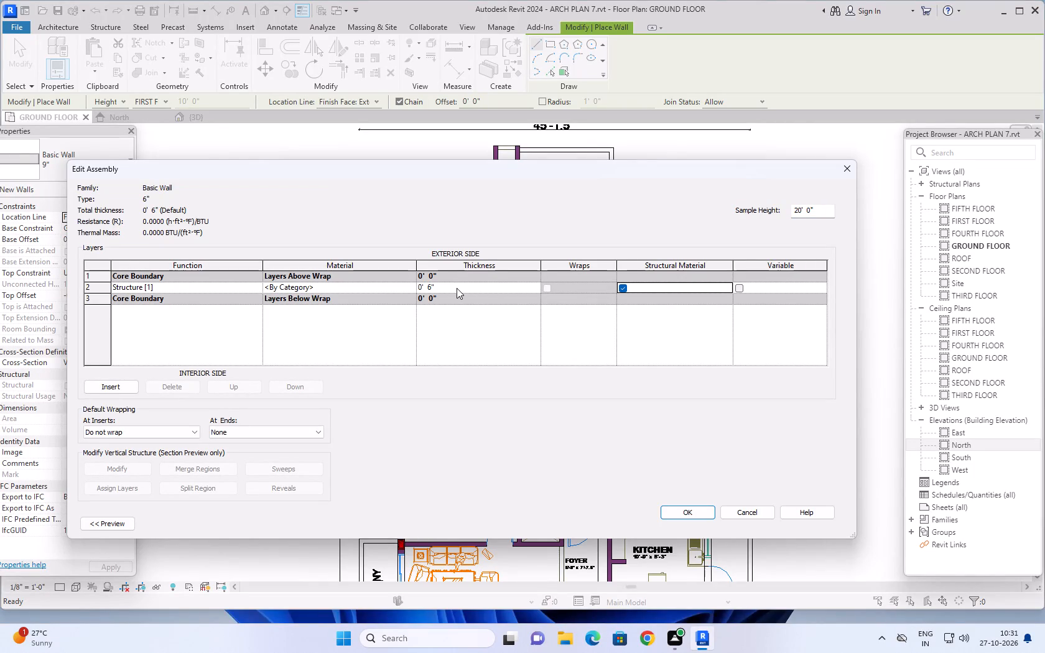
pyautogui.scroll(-2, 470, 335)
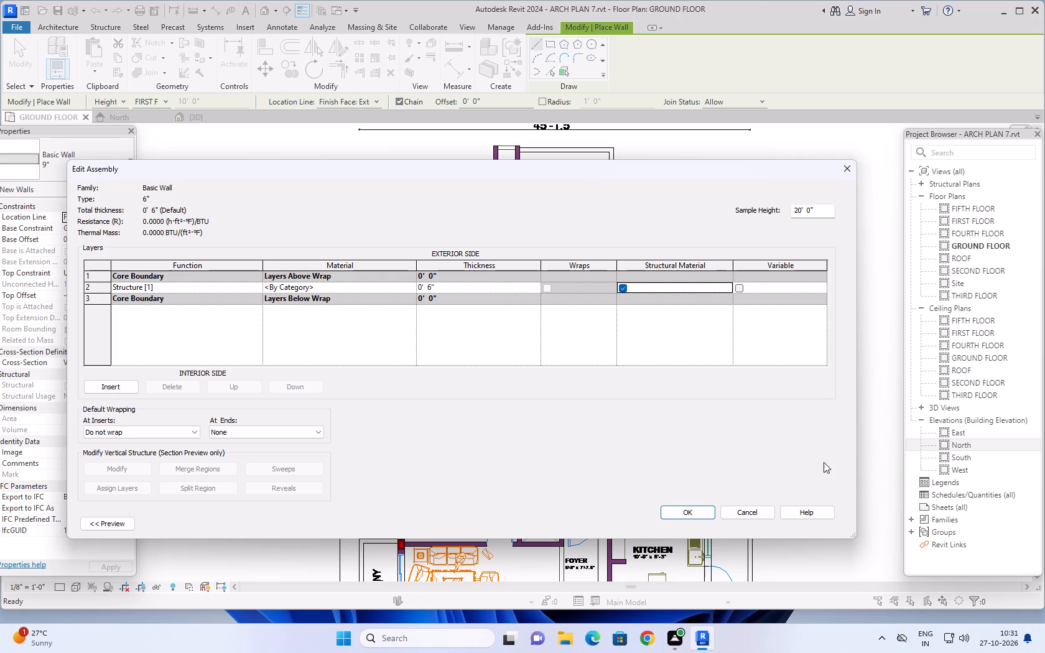
pyautogui.click(705, 512)
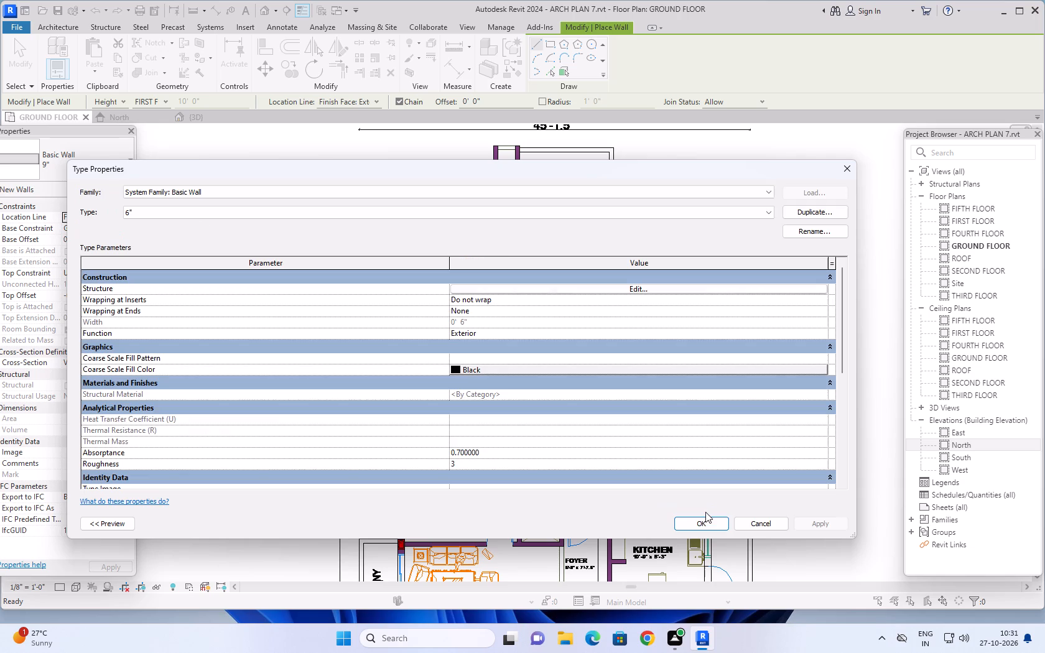
pyautogui.scroll(-1, 750, 480)
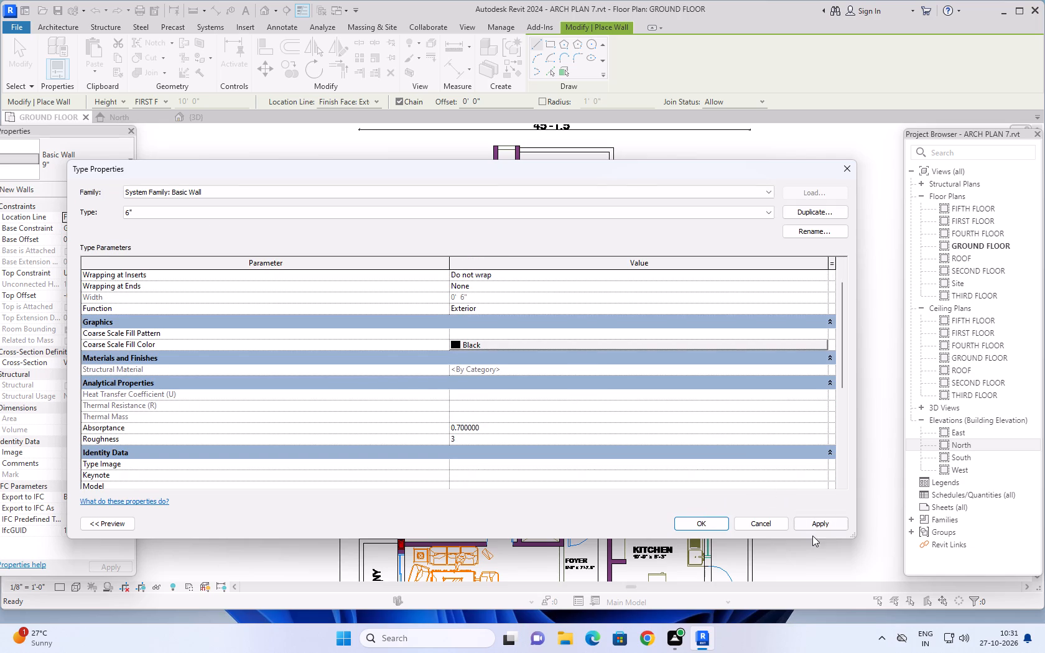
pyautogui.click(822, 523)
pyautogui.click(694, 521)
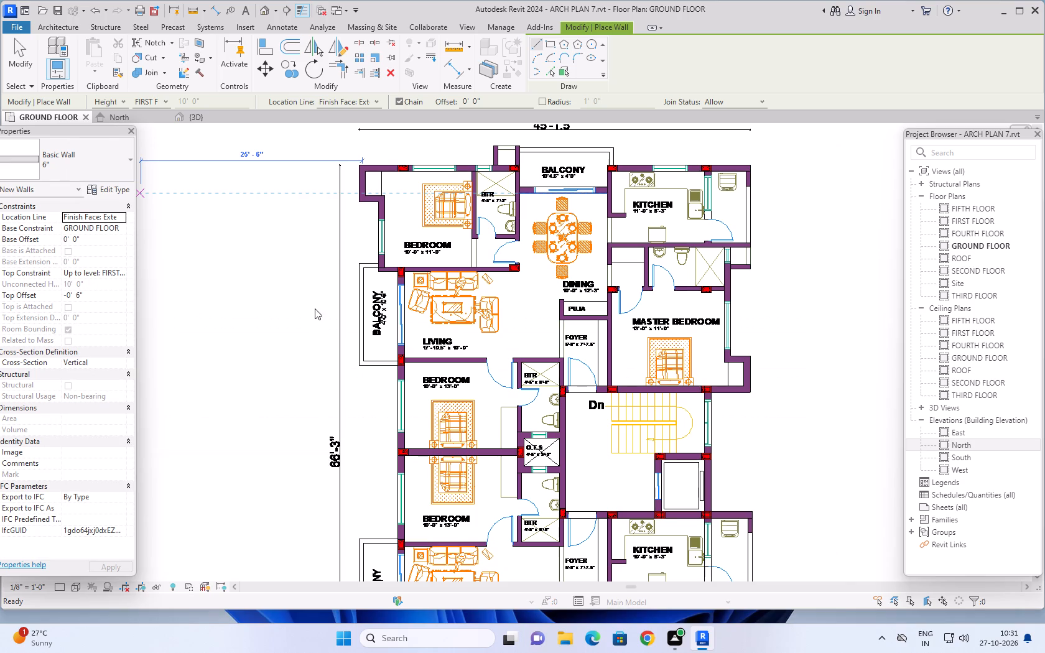
# Draw a 6" wall between the upper bedroom and its 4'-6" x 7'-3" bathroom, from the outer wall to the bathroom's lower corner.
pyautogui.moveTo(322, 239); pyautogui.dragTo(309, 249, button='middle')
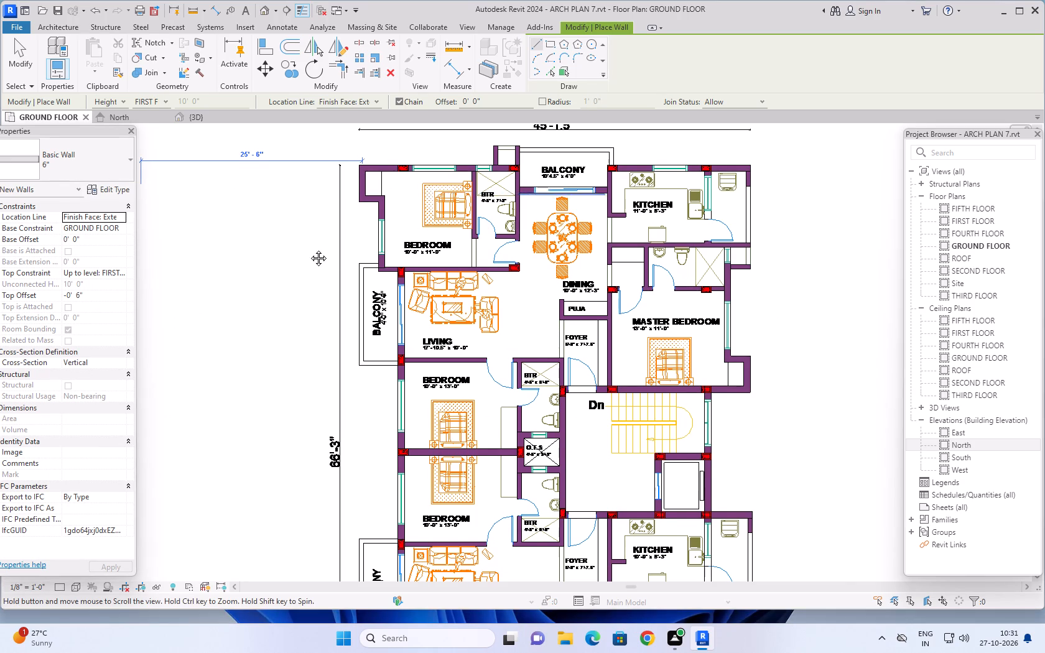
pyautogui.moveTo(309, 249); pyautogui.dragTo(262, 300, button='middle')
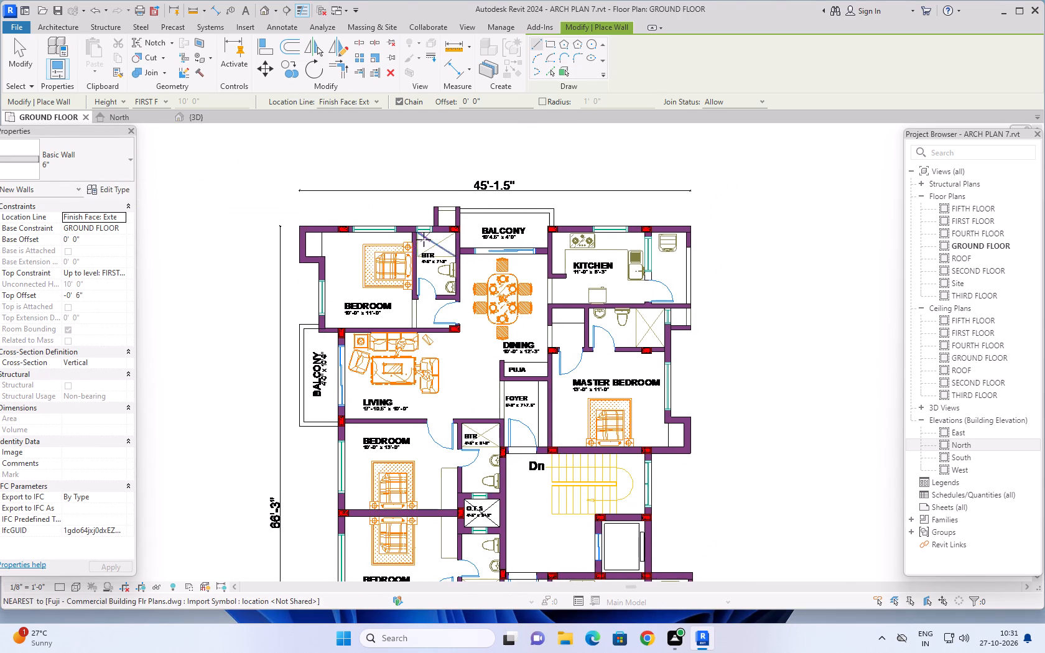
pyautogui.scroll(4, 424, 239)
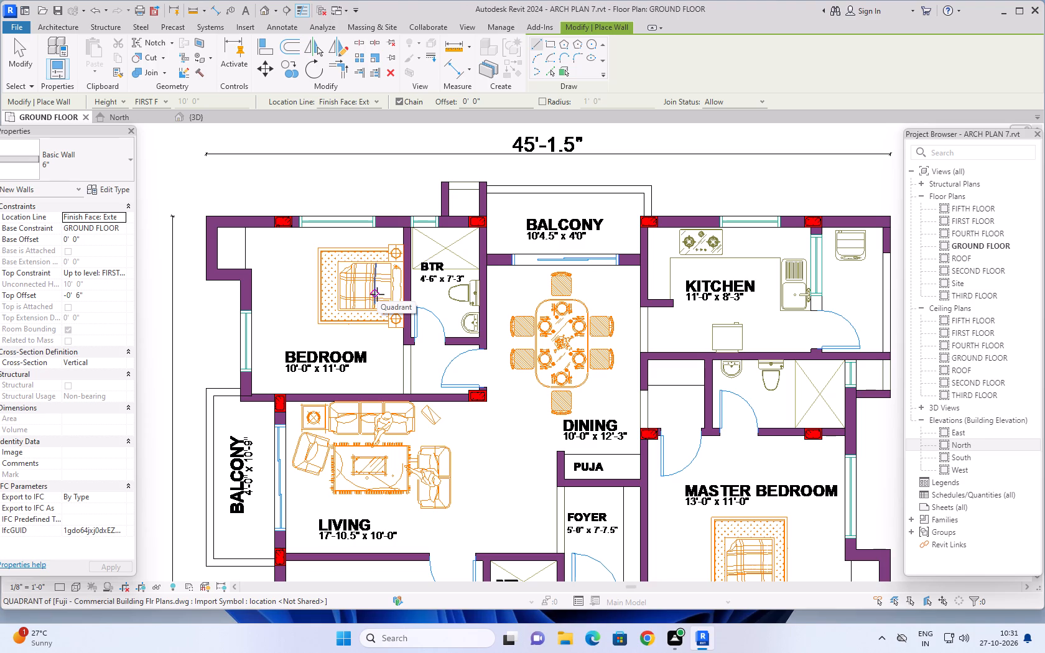
pyautogui.scroll(10, 401, 213)
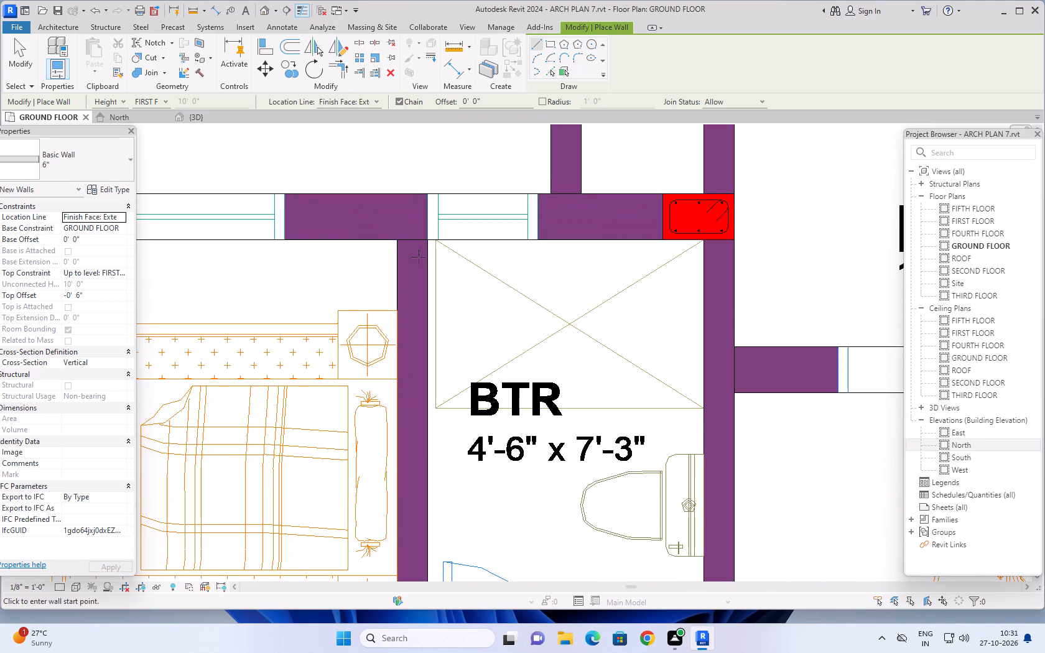
pyautogui.click(430, 241)
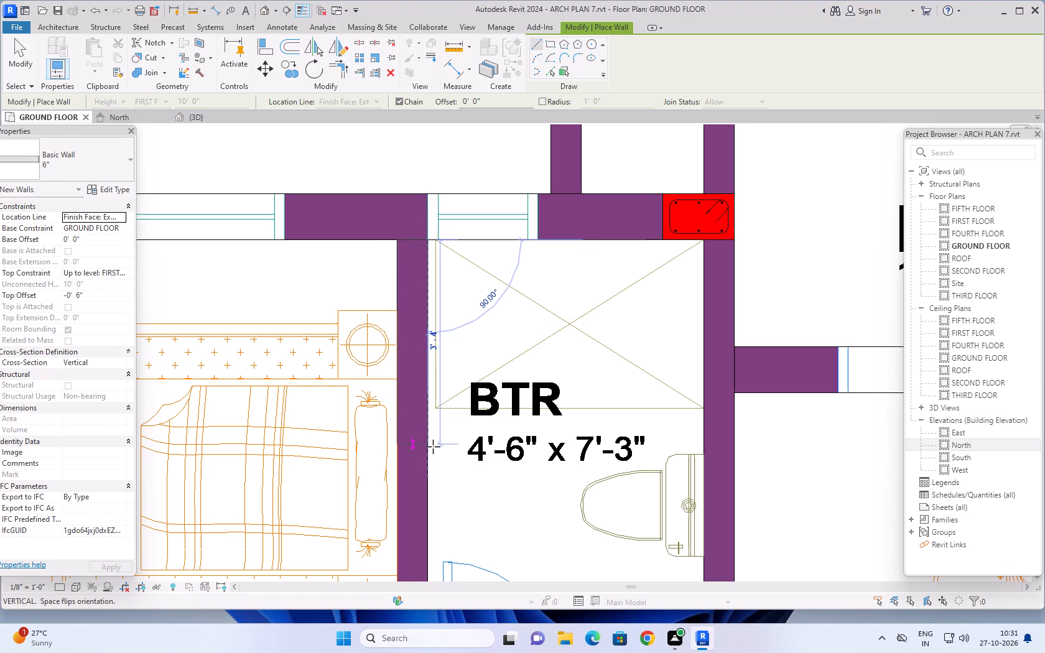
pyautogui.scroll(-6, 433, 447)
pyautogui.moveTo(435, 459); pyautogui.dragTo(432, 337, button='middle')
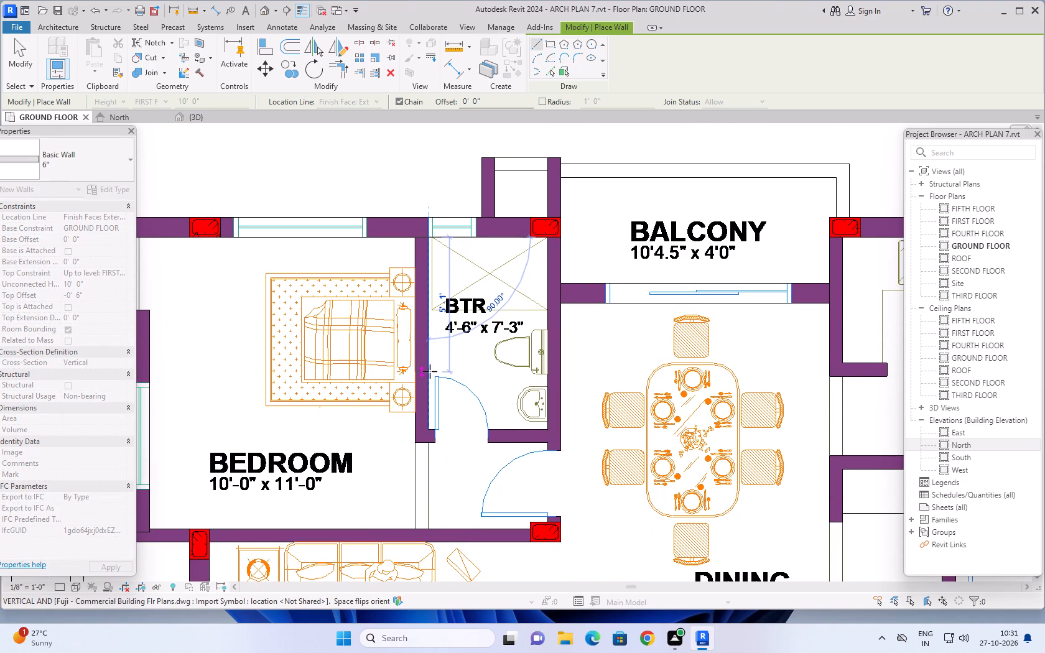
pyautogui.scroll(-1, 430, 371)
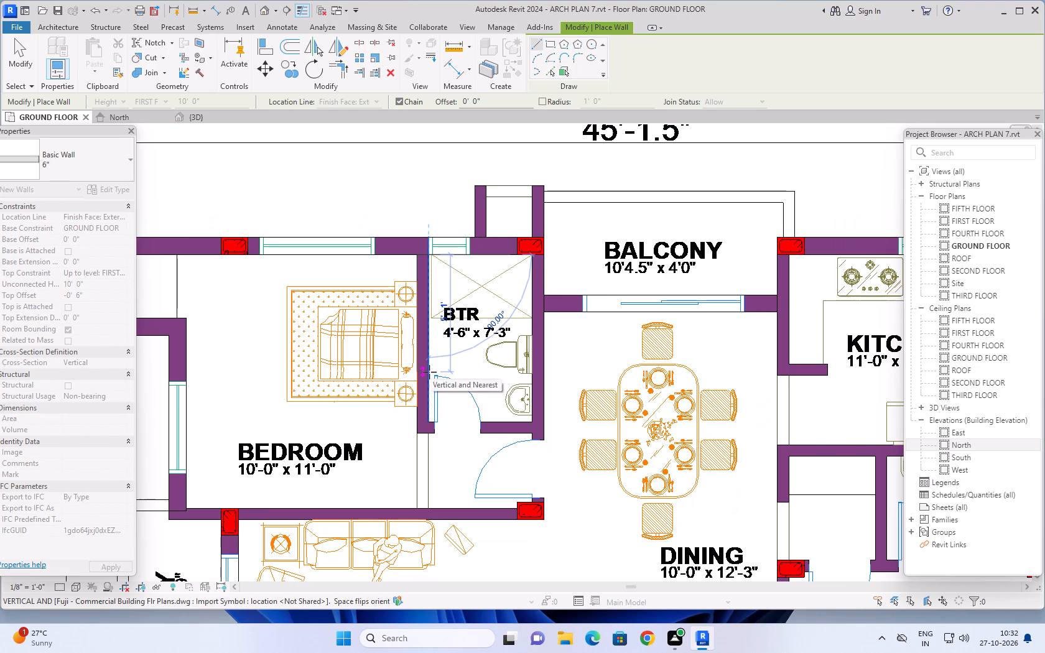
pyautogui.scroll(-1, 428, 376)
pyautogui.scroll(10, 429, 412)
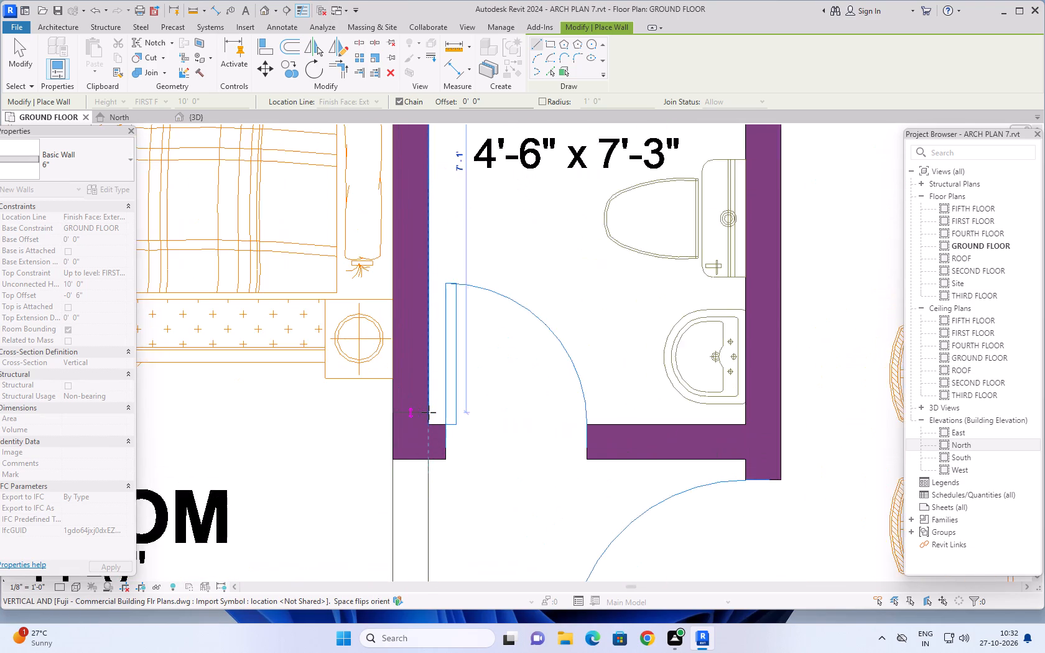
pyautogui.scroll(2, 429, 412)
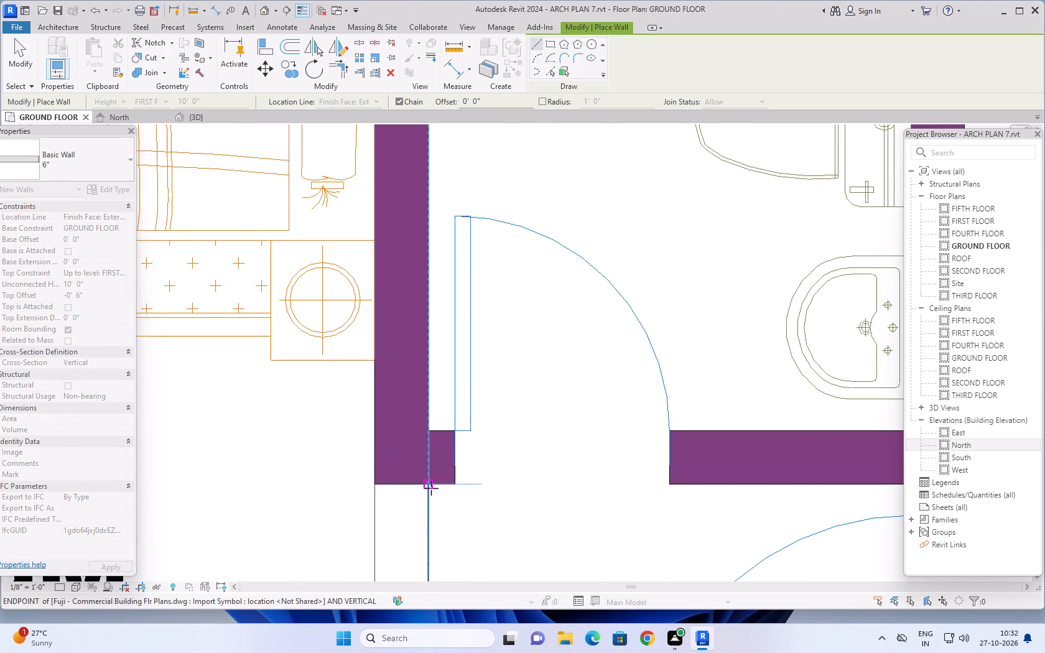
pyautogui.click(430, 486)
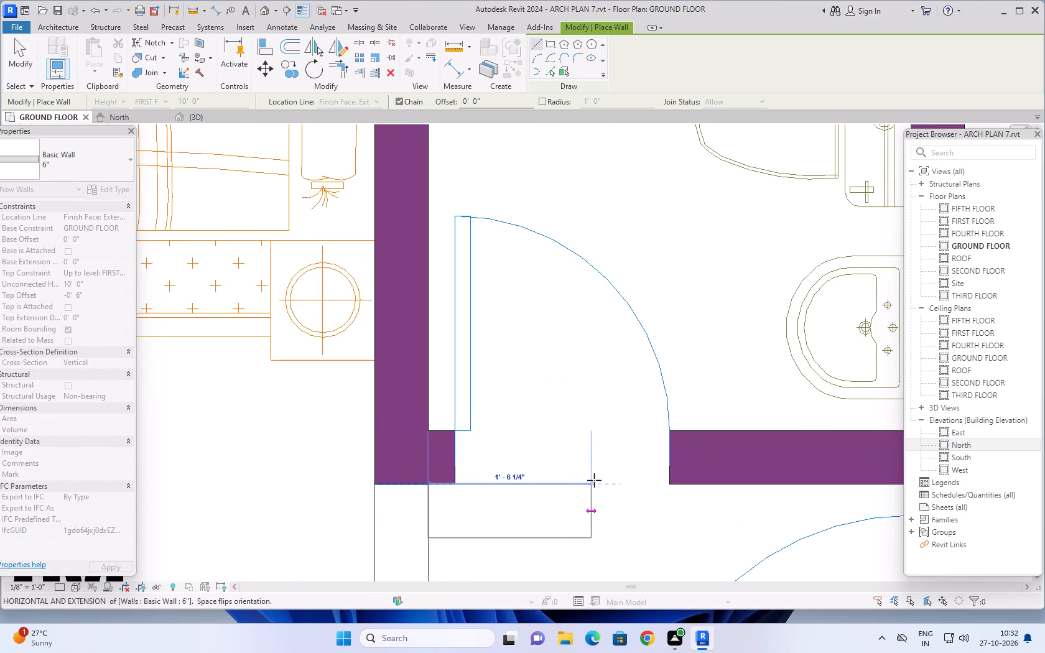
# Continue with a 4'-6" long 6" wall along the bathroom's door side, flipped onto the traced partition, and end the chain.
pyautogui.scroll(-6, 605, 480)
pyautogui.moveTo(644, 488); pyautogui.dragTo(431, 485, button='middle')
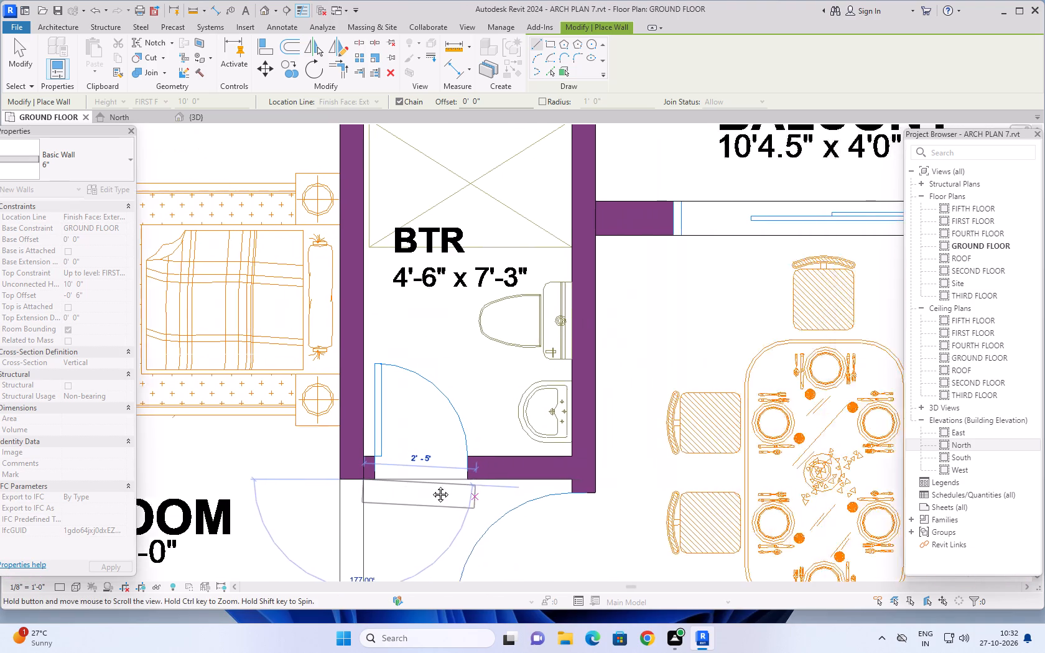
pyautogui.moveTo(431, 485); pyautogui.dragTo(392, 485, button='middle')
pyautogui.press('space')
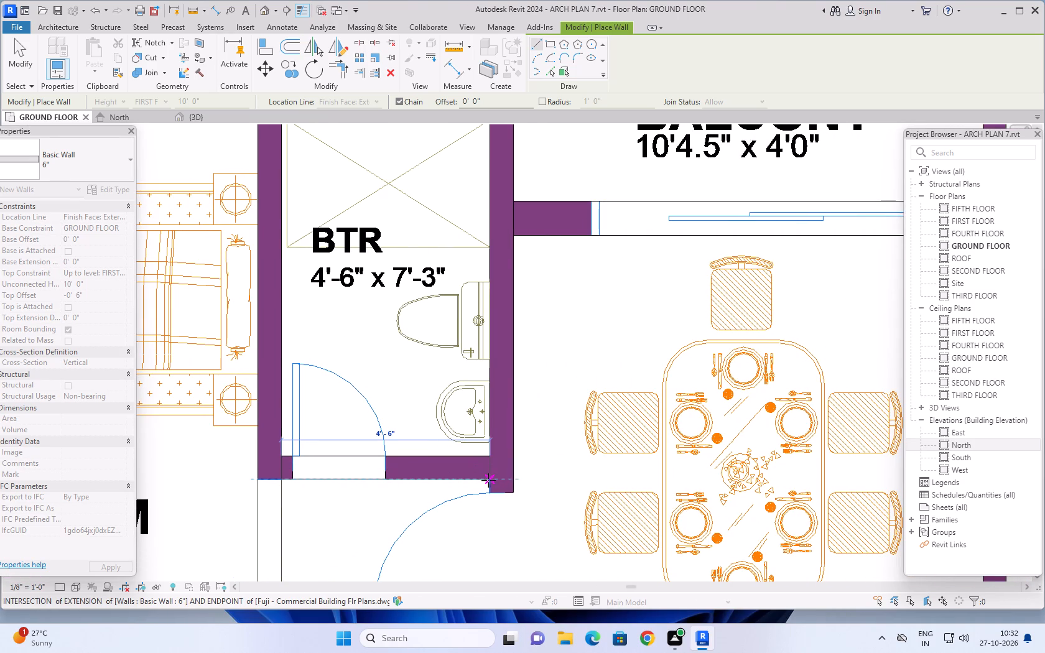
pyautogui.click(491, 480)
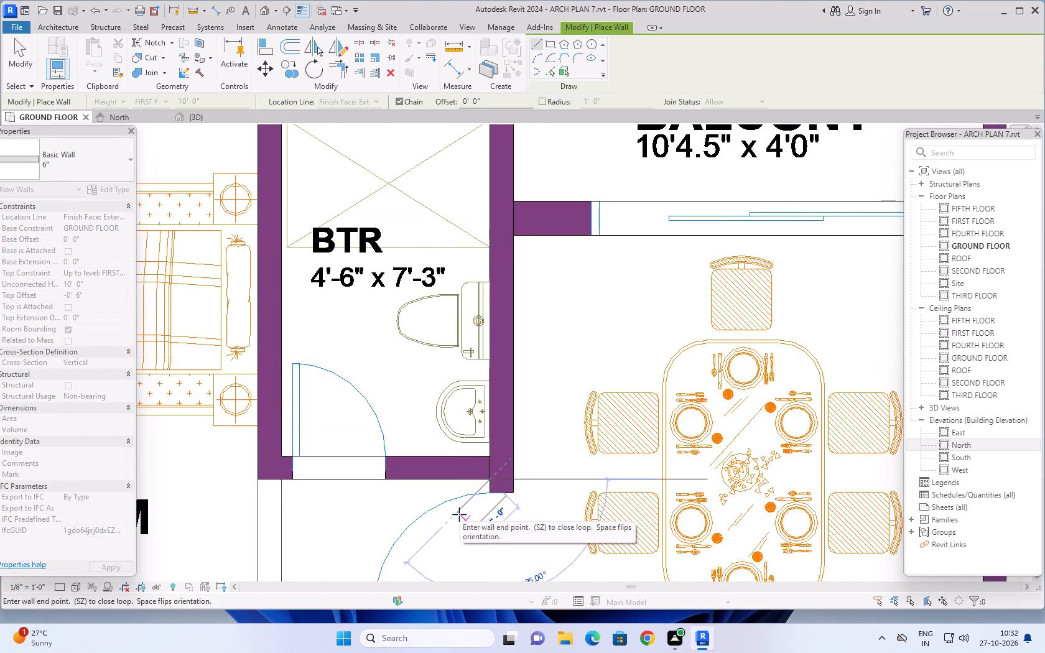
pyautogui.press('Escape')
# Draw a 6" wall along the bathroom's balcony and dining side, from the outer-wall column down to the column beside the bedroom door.
pyautogui.scroll(-3, 640, 435)
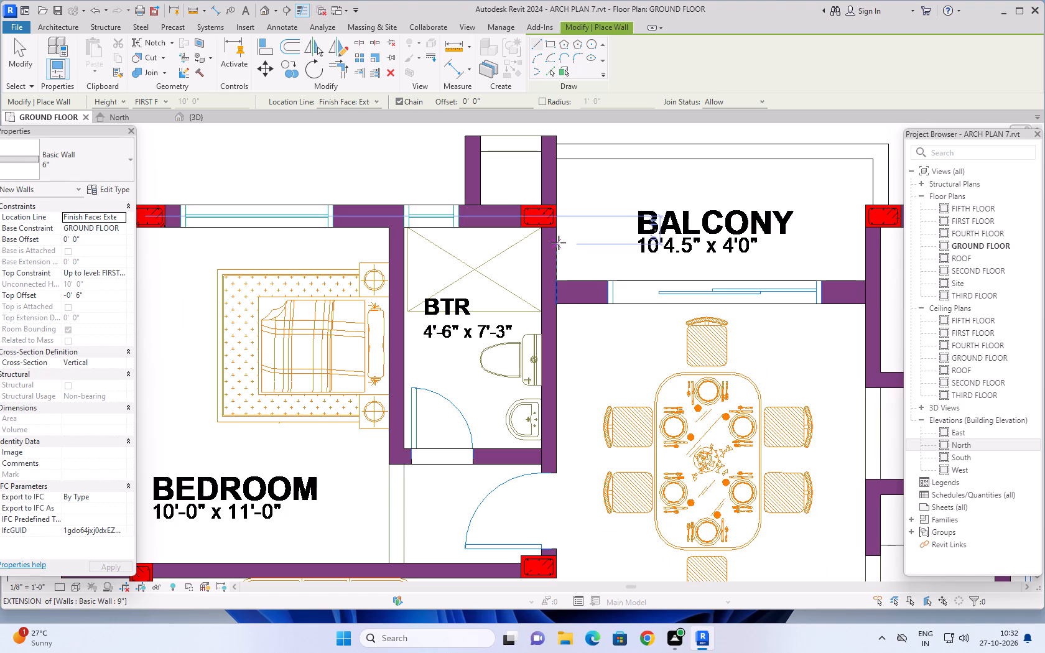
pyautogui.scroll(-2, 555, 242)
pyautogui.scroll(8, 559, 234)
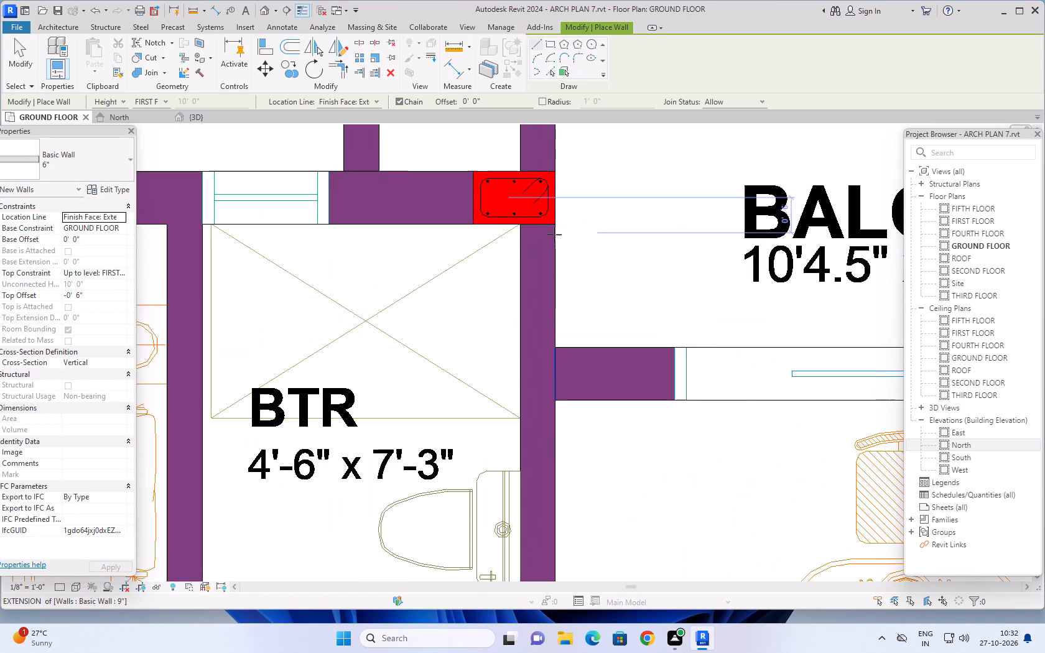
pyautogui.click(554, 226)
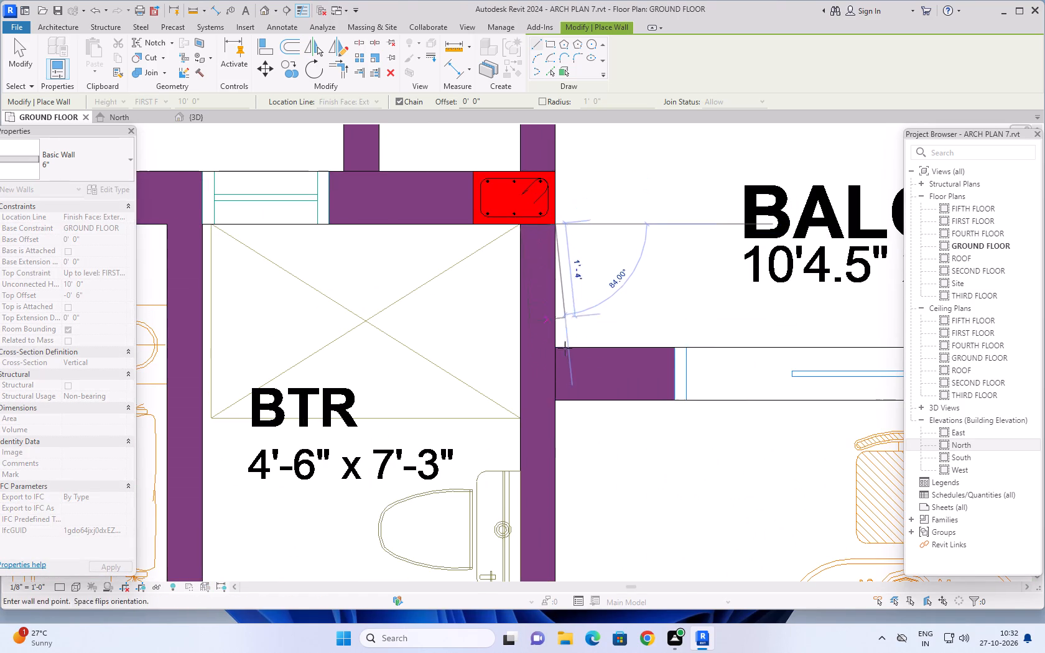
pyautogui.scroll(-6, 558, 496)
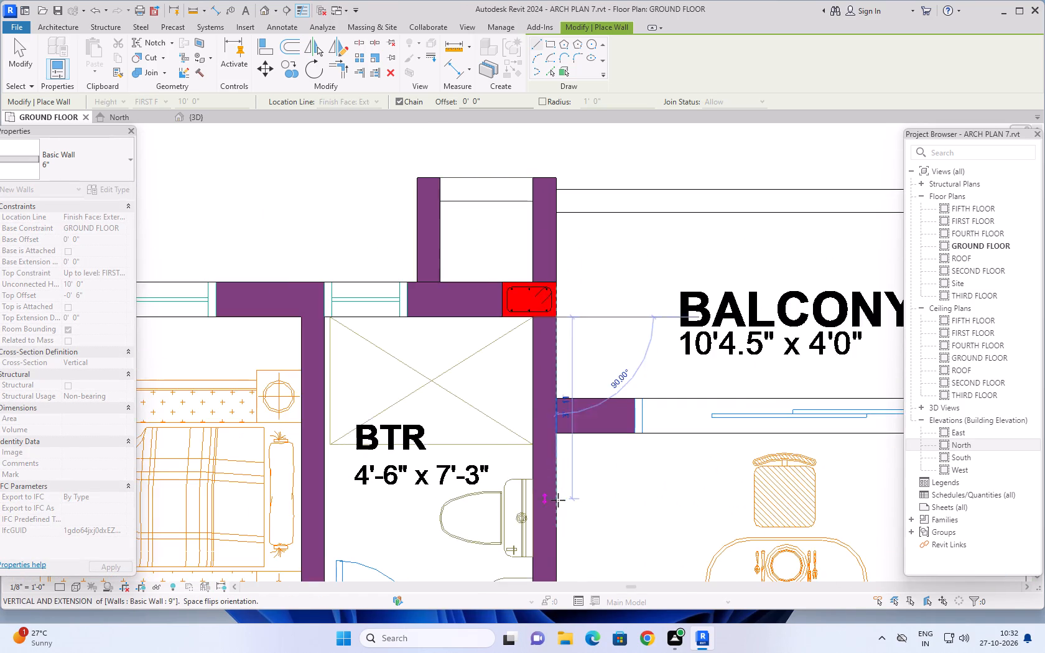
pyautogui.scroll(-1, 558, 500)
pyautogui.moveTo(558, 500); pyautogui.dragTo(537, 279, button='middle')
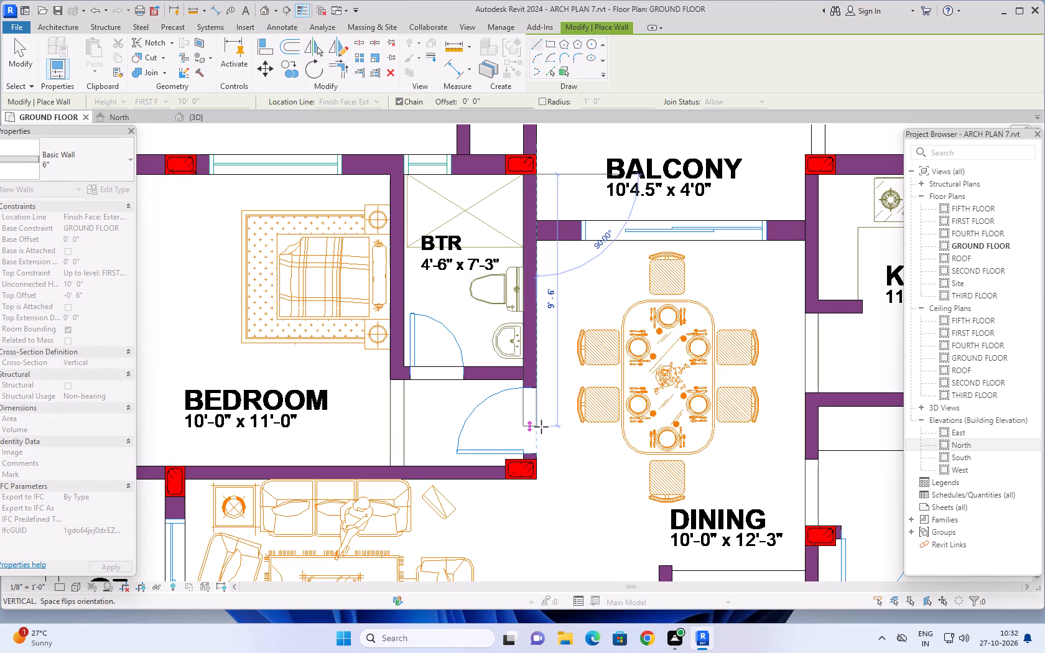
pyautogui.scroll(10, 539, 433)
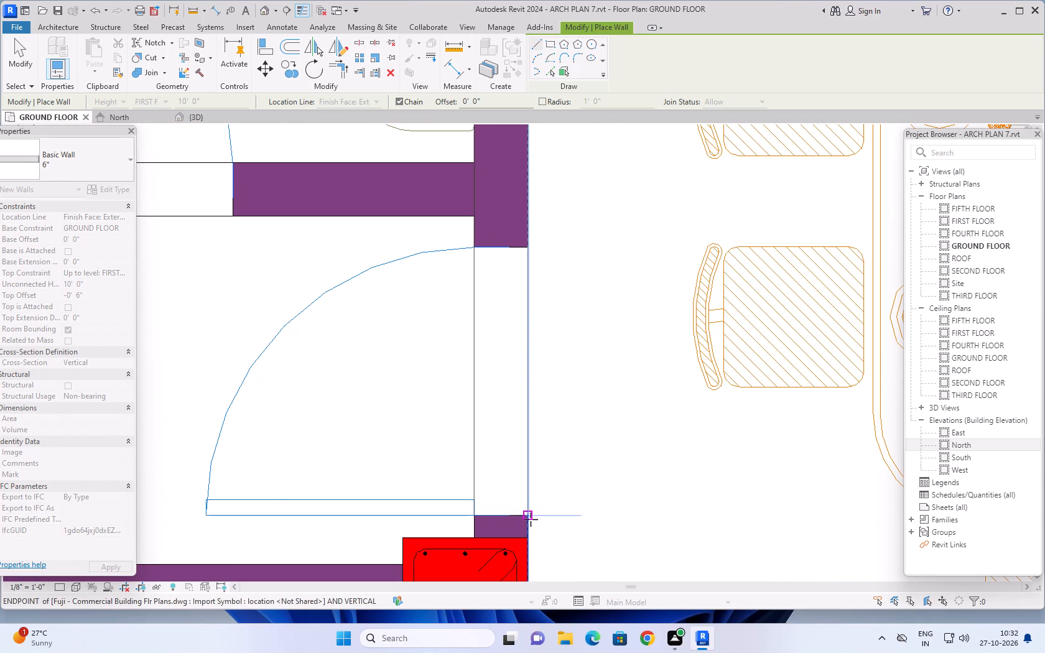
pyautogui.click(527, 540)
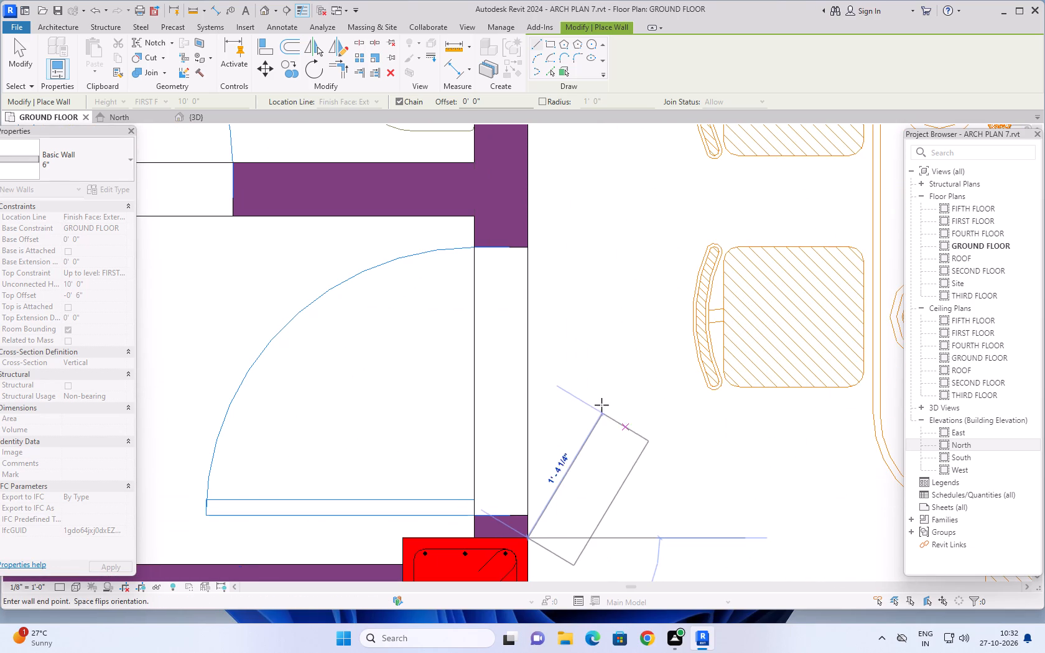
pyautogui.press('Escape')
# Check the walls modelled so far in the 3D view and return to the GROUND FLOOR plan.
pyautogui.scroll(-11, 601, 398)
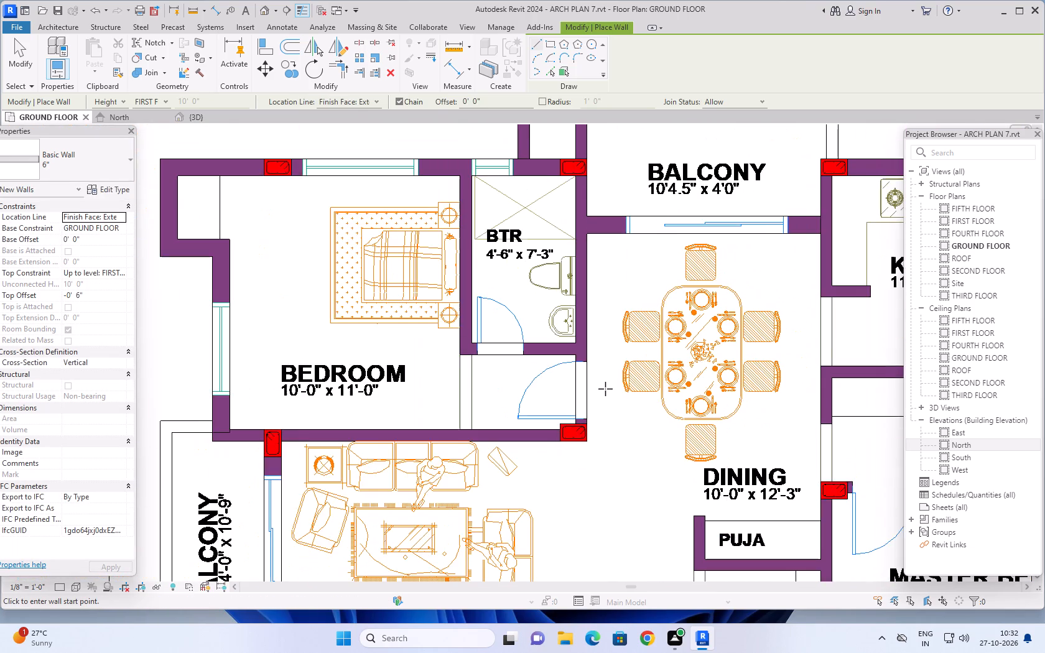
pyautogui.moveTo(606, 387); pyautogui.dragTo(438, 427, button='middle')
pyautogui.scroll(-1, 455, 422)
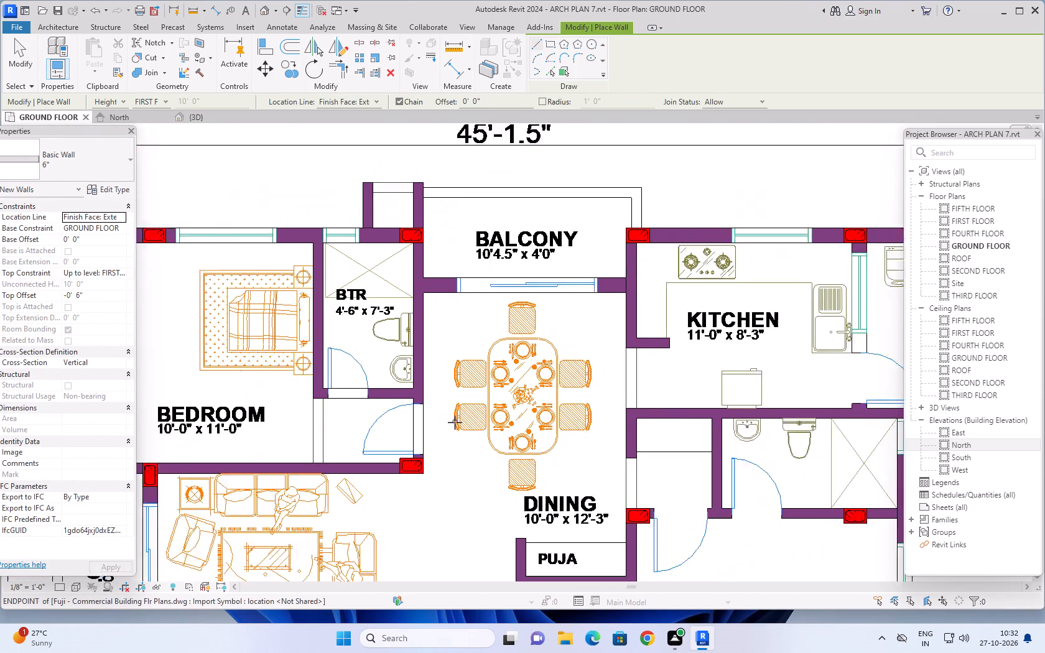
pyautogui.scroll(-2, 455, 422)
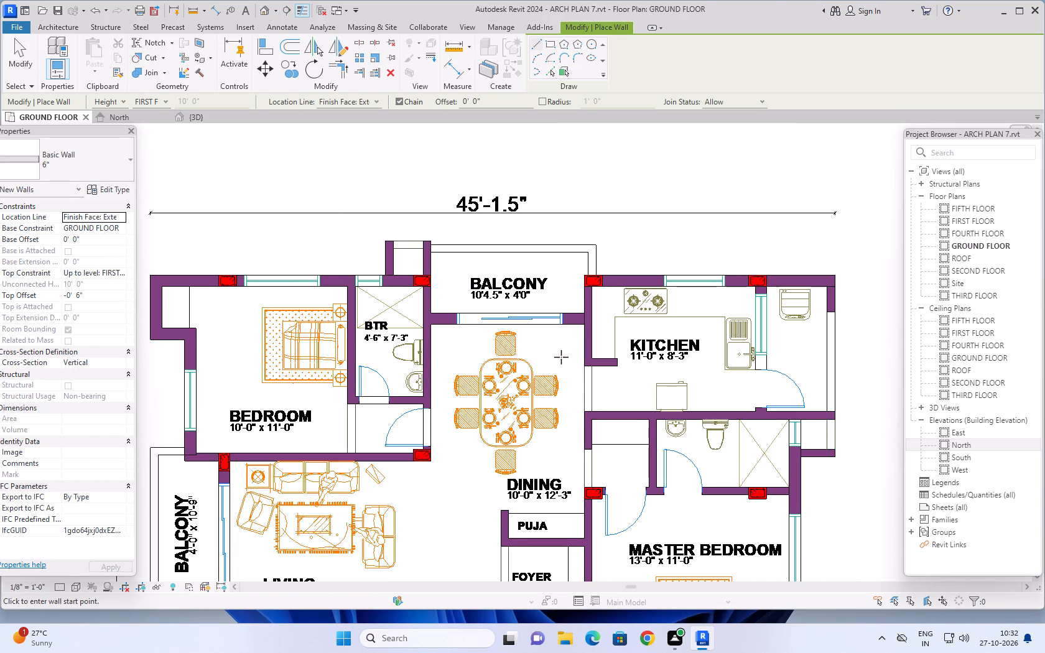
pyautogui.moveTo(559, 358); pyautogui.dragTo(522, 363, button='middle')
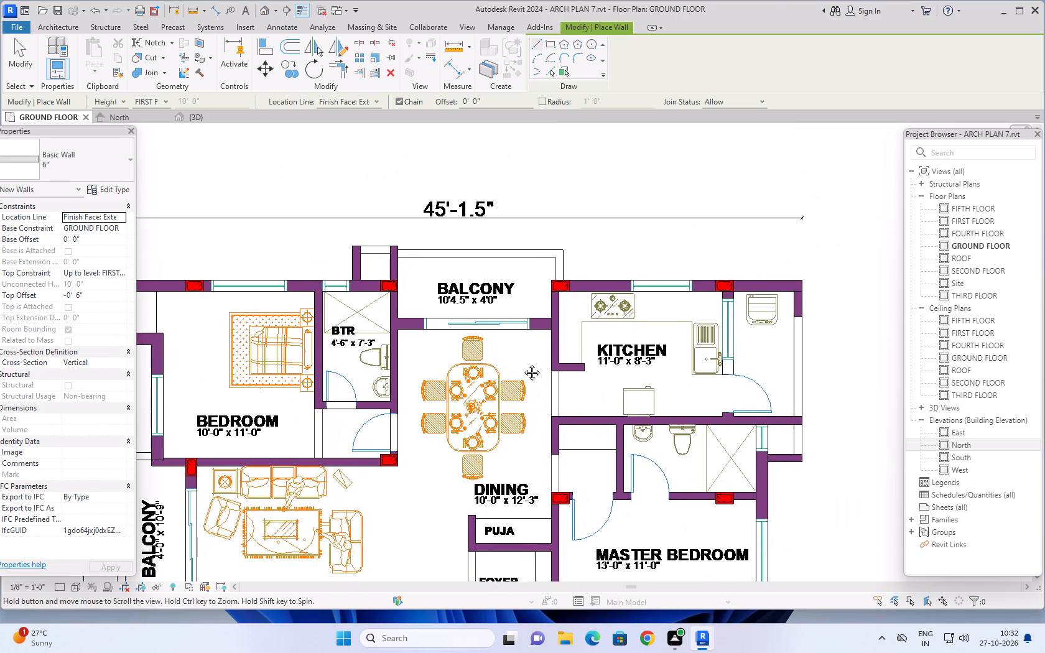
pyautogui.moveTo(522, 363); pyautogui.dragTo(508, 358, button='middle')
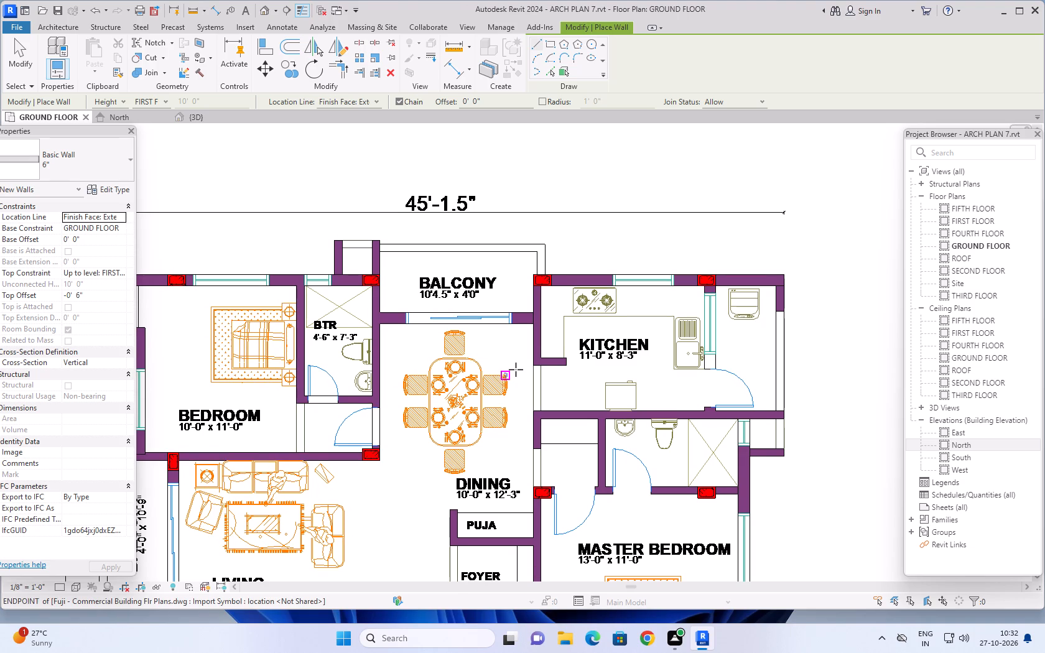
pyautogui.click(199, 118)
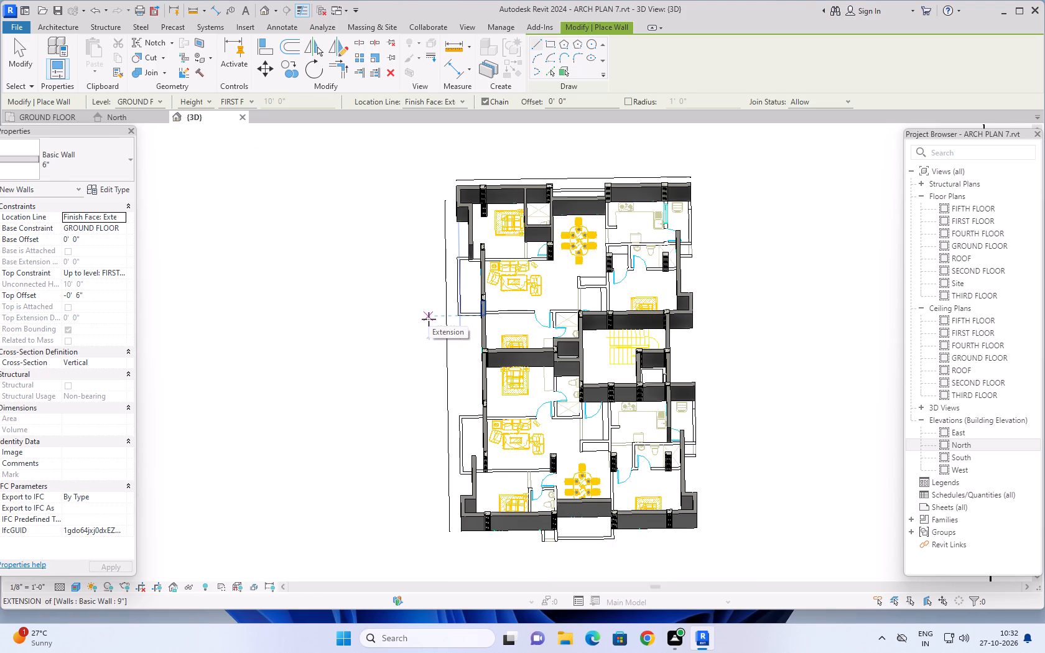
pyautogui.click(52, 115)
# Switch to the 9" wall type and draw a wall about 8'-3" long between the upper kitchen and its utility area, flipped onto the traced wall.
pyautogui.click(128, 159)
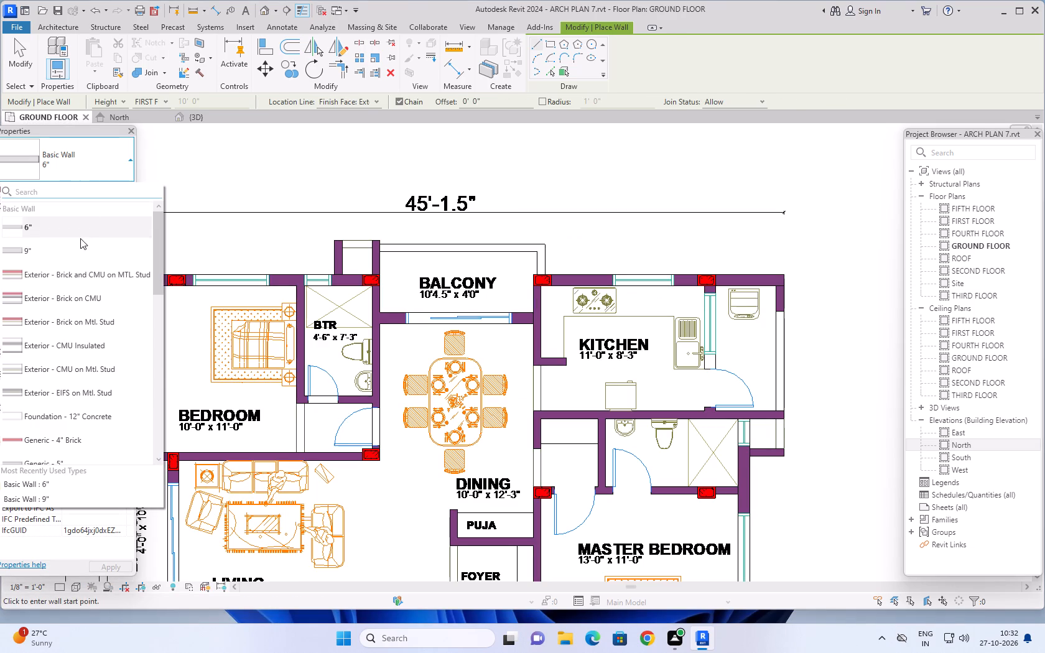
pyautogui.click(73, 249)
pyautogui.scroll(2, 702, 296)
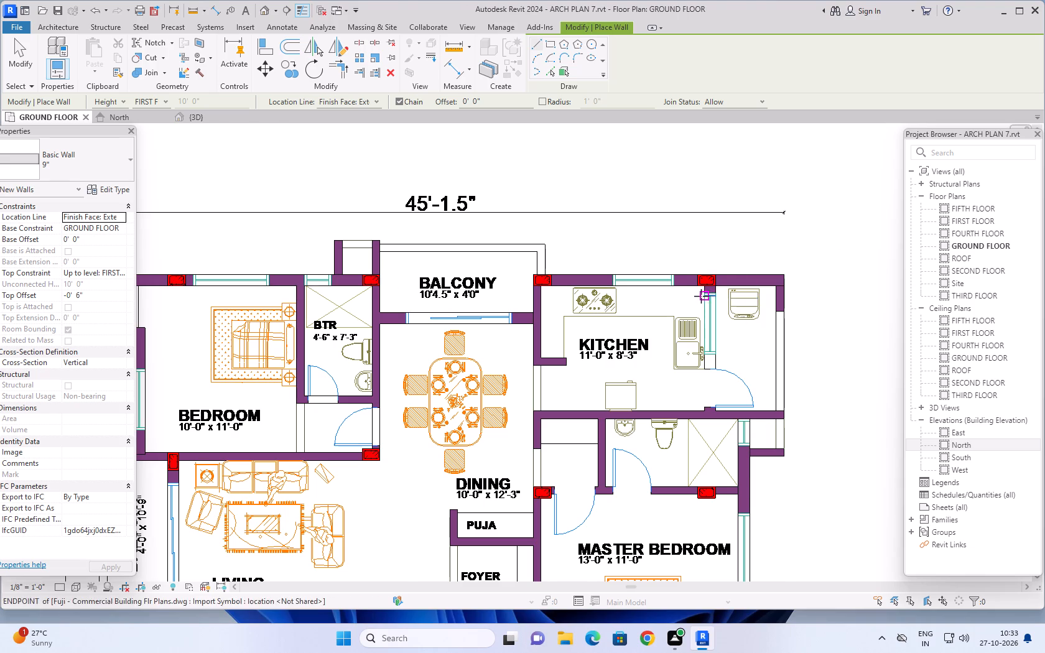
pyautogui.scroll(8, 701, 296)
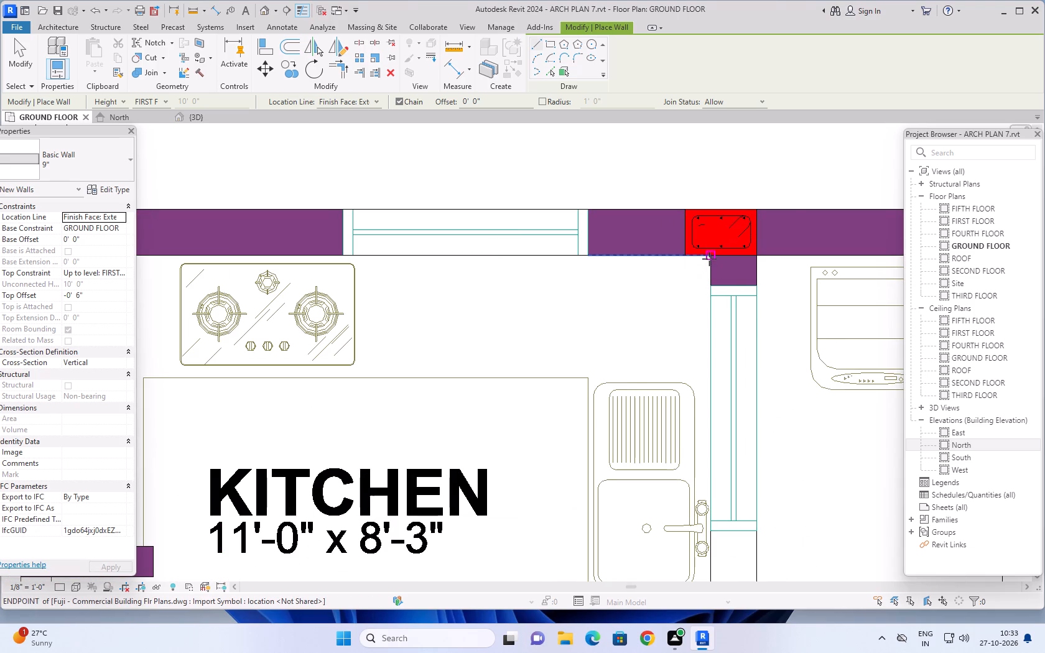
pyautogui.click(709, 259)
pyautogui.scroll(-7, 712, 474)
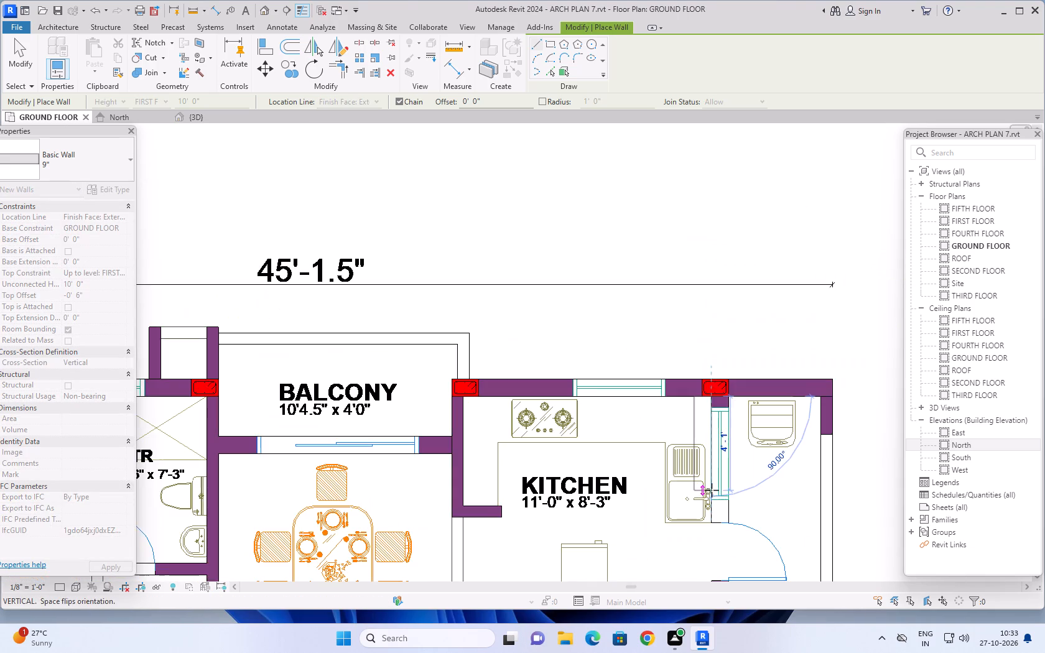
pyautogui.moveTo(710, 488); pyautogui.dragTo(708, 374, button='middle')
pyautogui.press('space')
pyautogui.scroll(5, 715, 442)
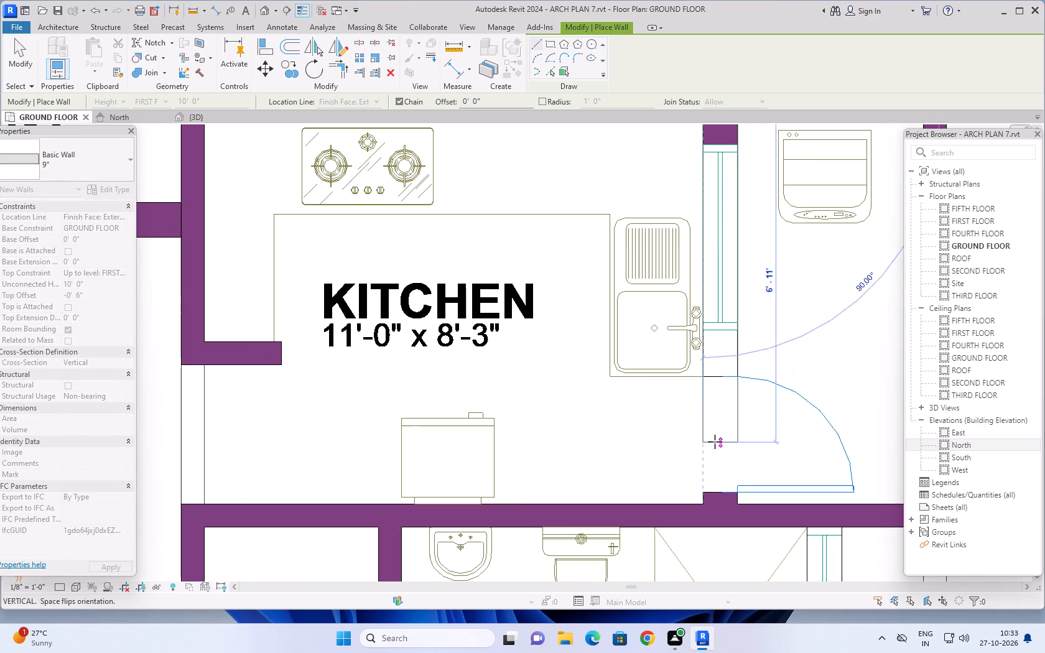
pyautogui.scroll(6, 705, 501)
pyautogui.click(701, 506)
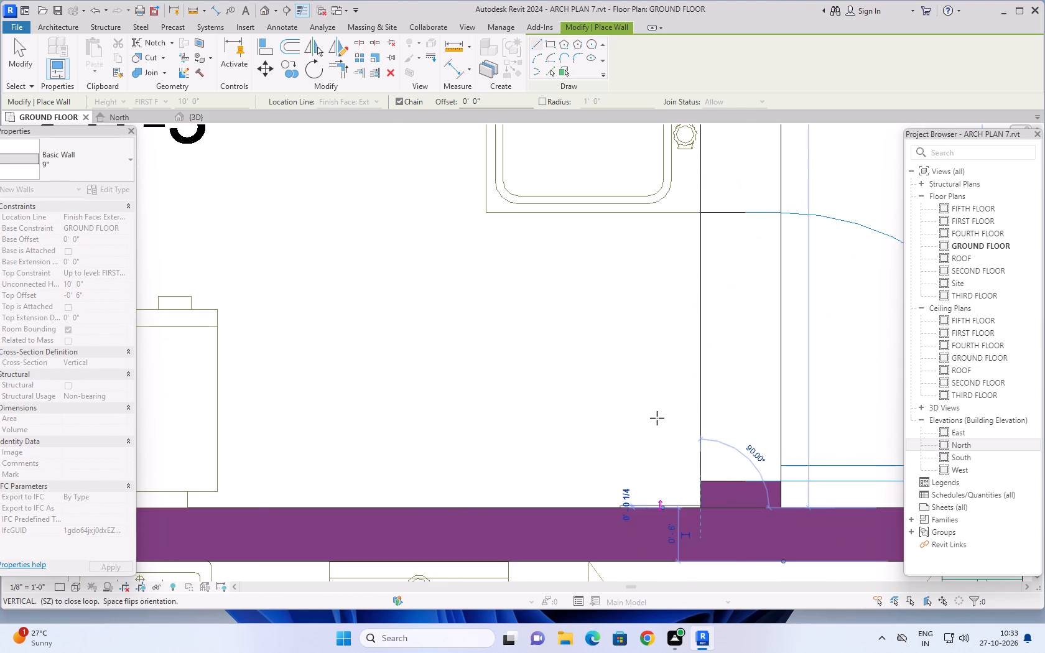
pyautogui.press('Escape')
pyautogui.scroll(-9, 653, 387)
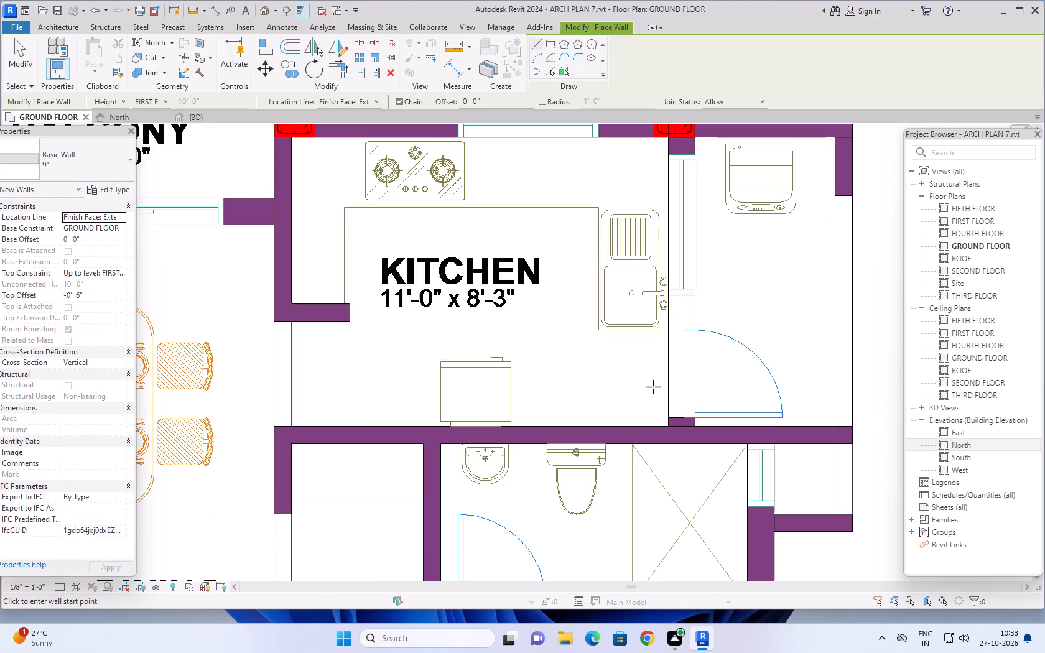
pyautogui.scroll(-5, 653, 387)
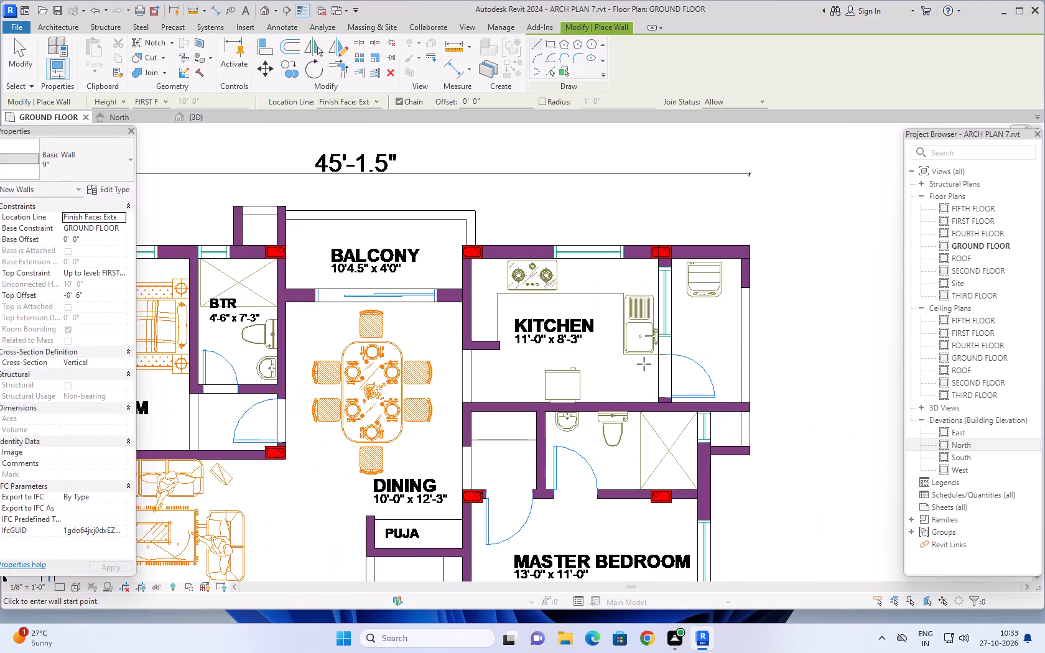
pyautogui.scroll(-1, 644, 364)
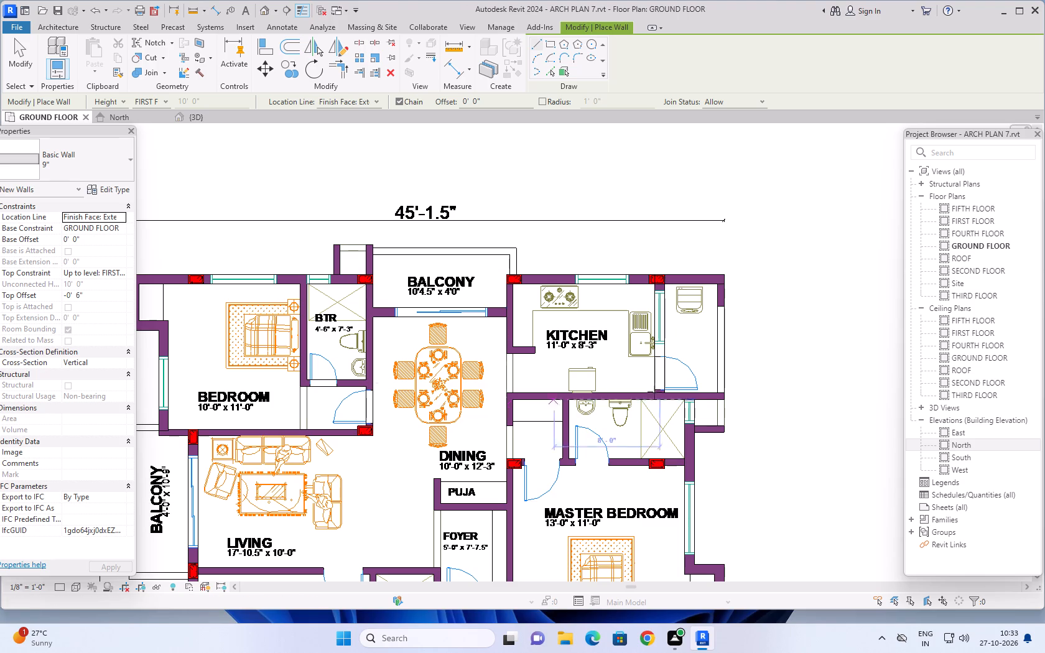
# Check the upper kitchen and utility area walls in the 3D view and return to the GROUND FLOOR plan.
pyautogui.scroll(-2, 679, 425)
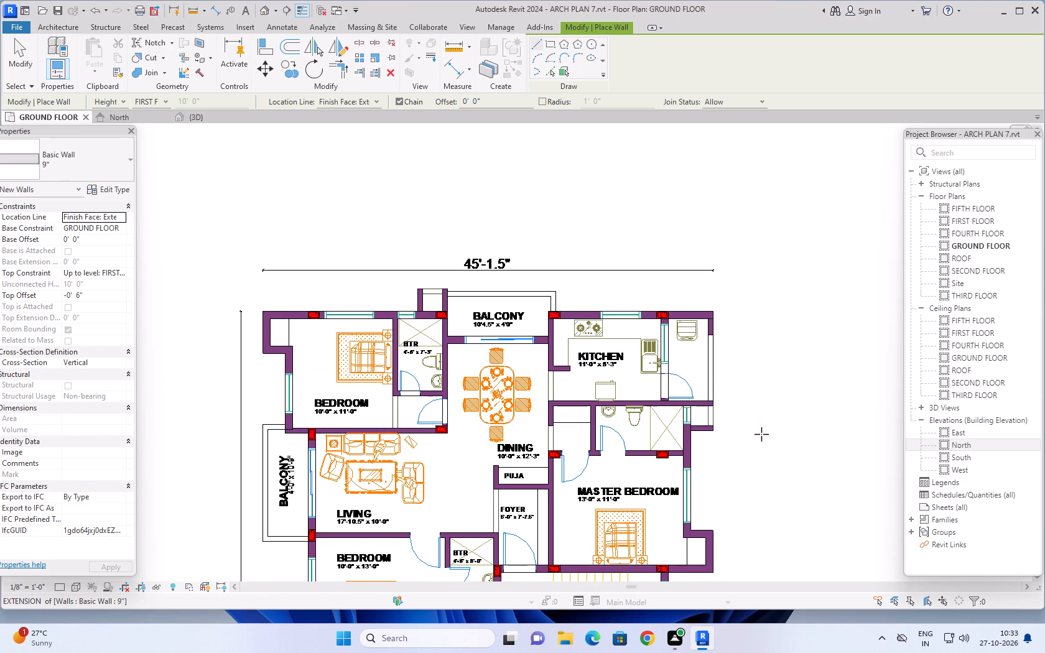
pyautogui.scroll(5, 761, 434)
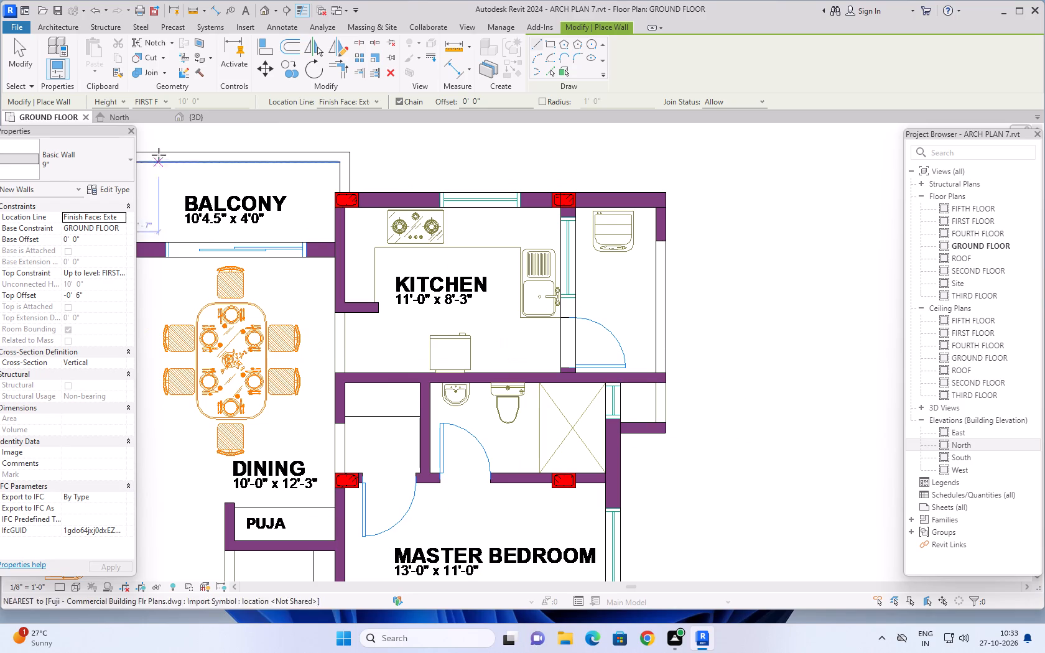
pyautogui.click(197, 118)
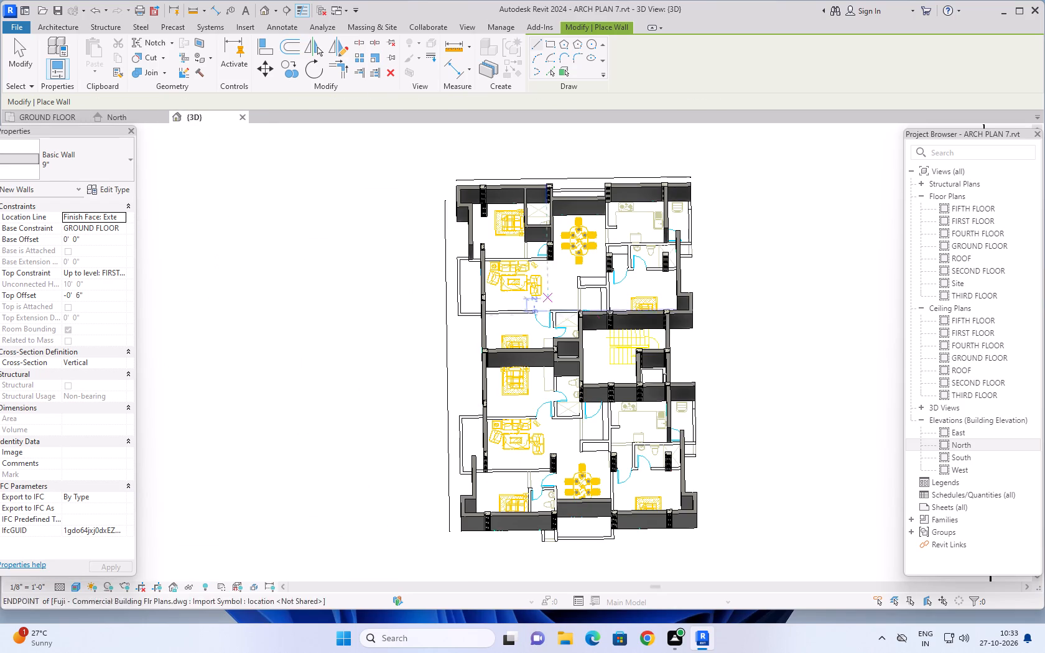
pyautogui.scroll(6, 695, 240)
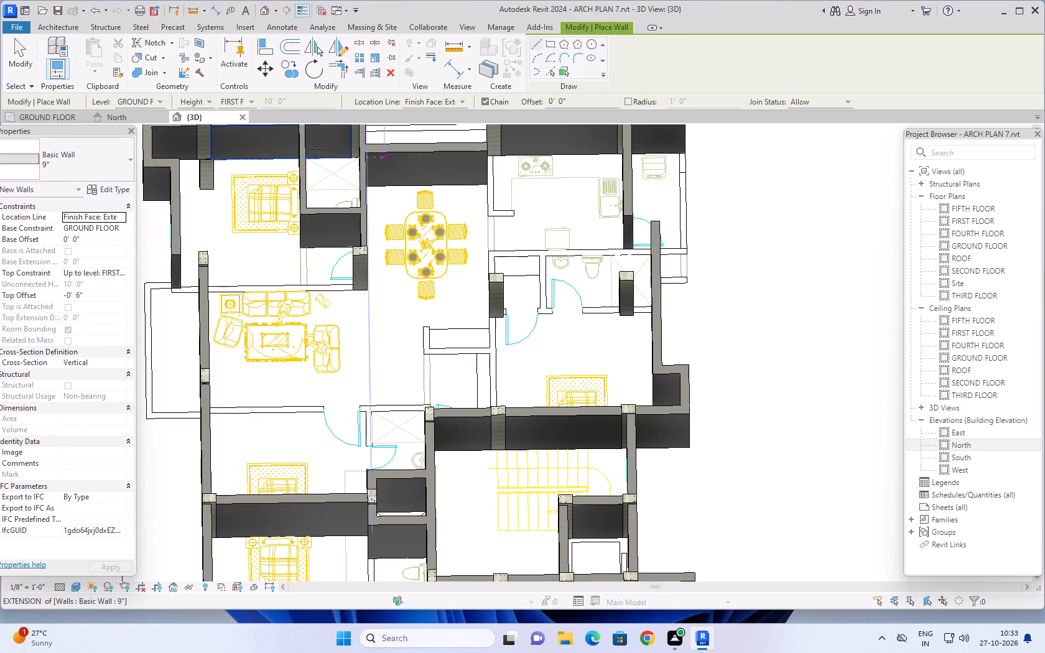
pyautogui.click(40, 118)
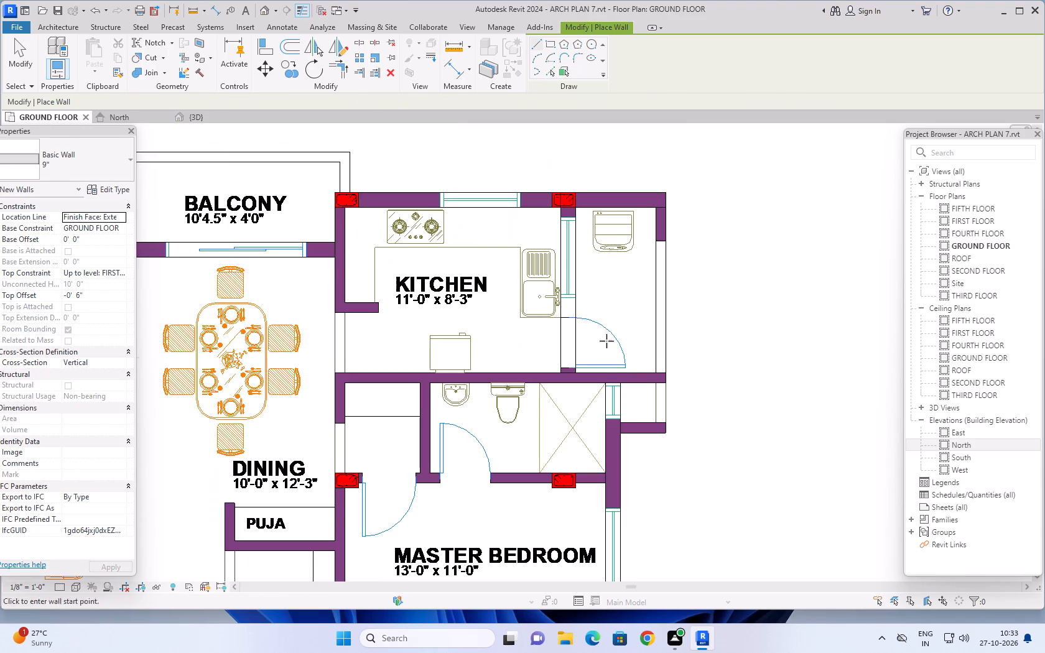
# Switch the wall type for new walls to the 6" Basic Wall.
pyautogui.scroll(3, 625, 391)
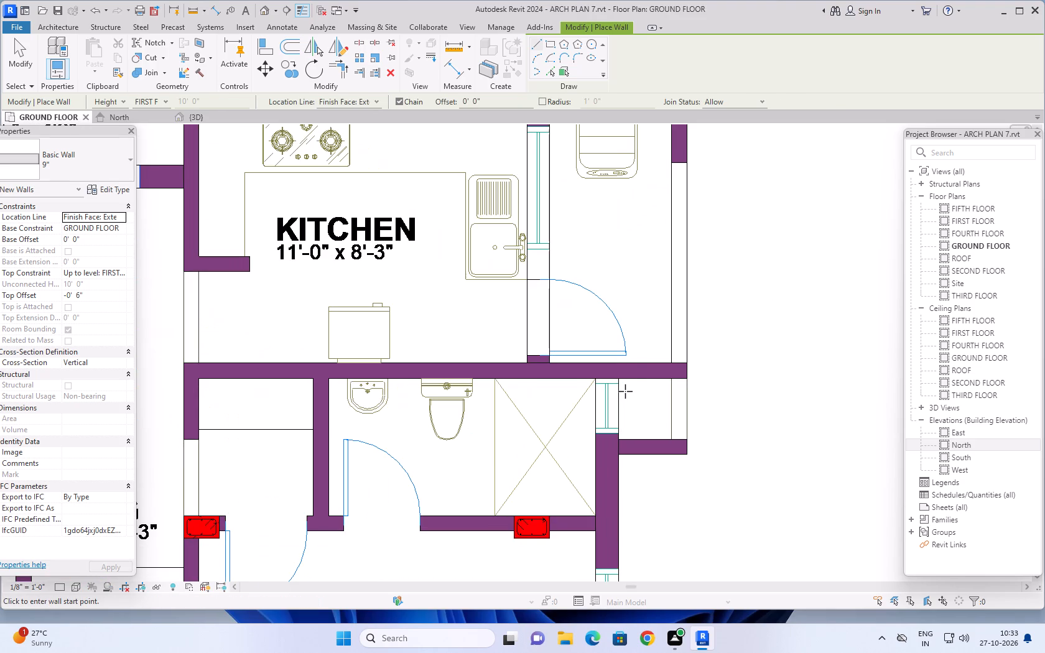
pyautogui.scroll(-5, 625, 391)
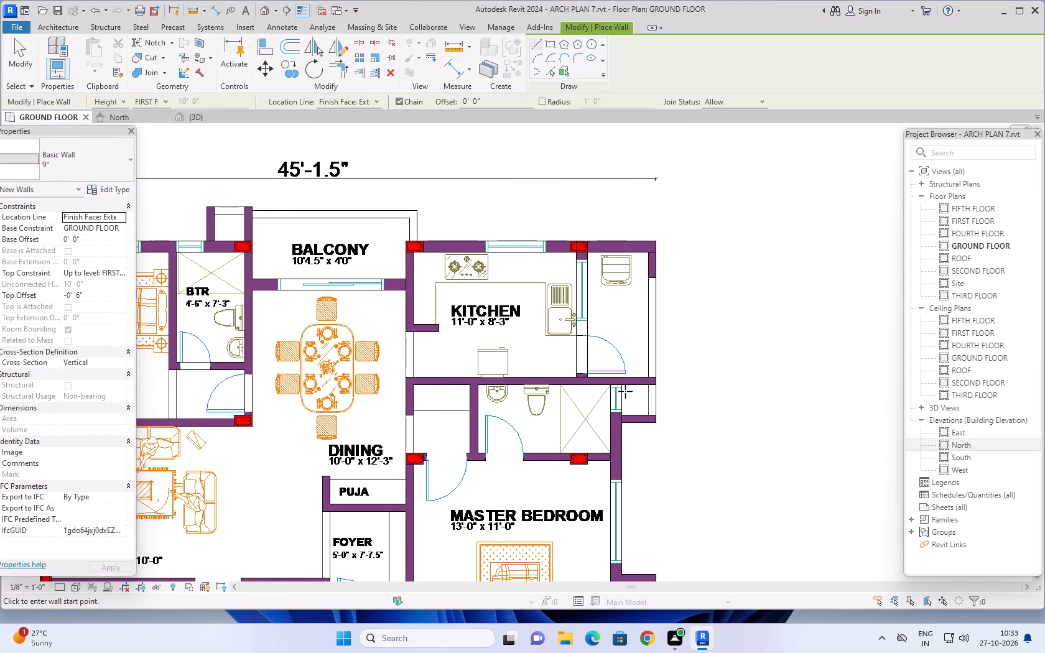
pyautogui.scroll(-2, 625, 391)
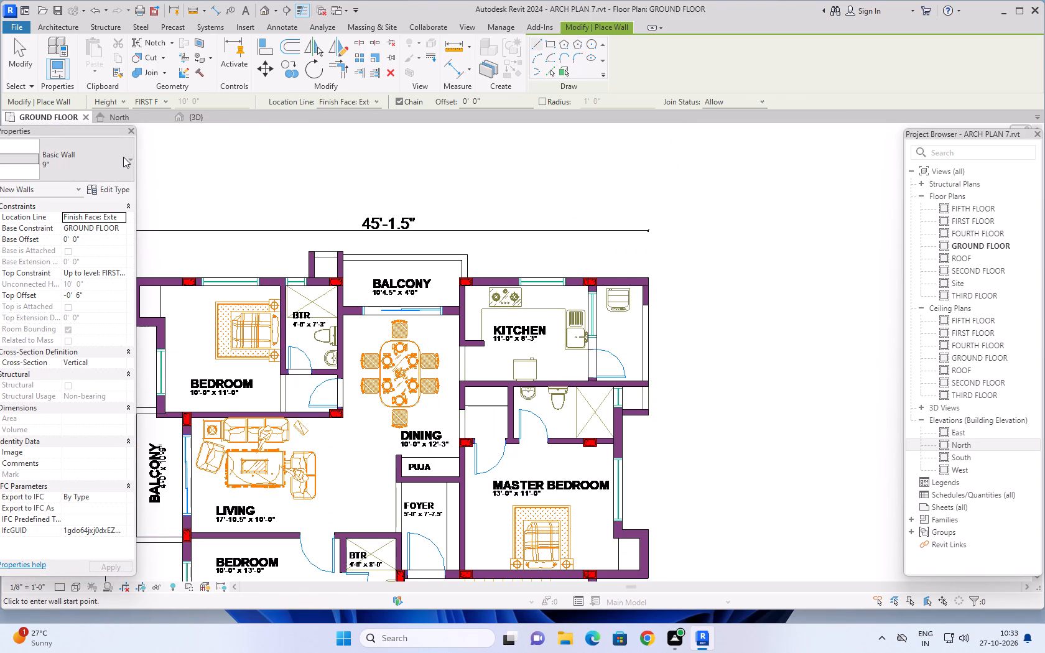
pyautogui.click(123, 157)
pyautogui.scroll(3, 62, 243)
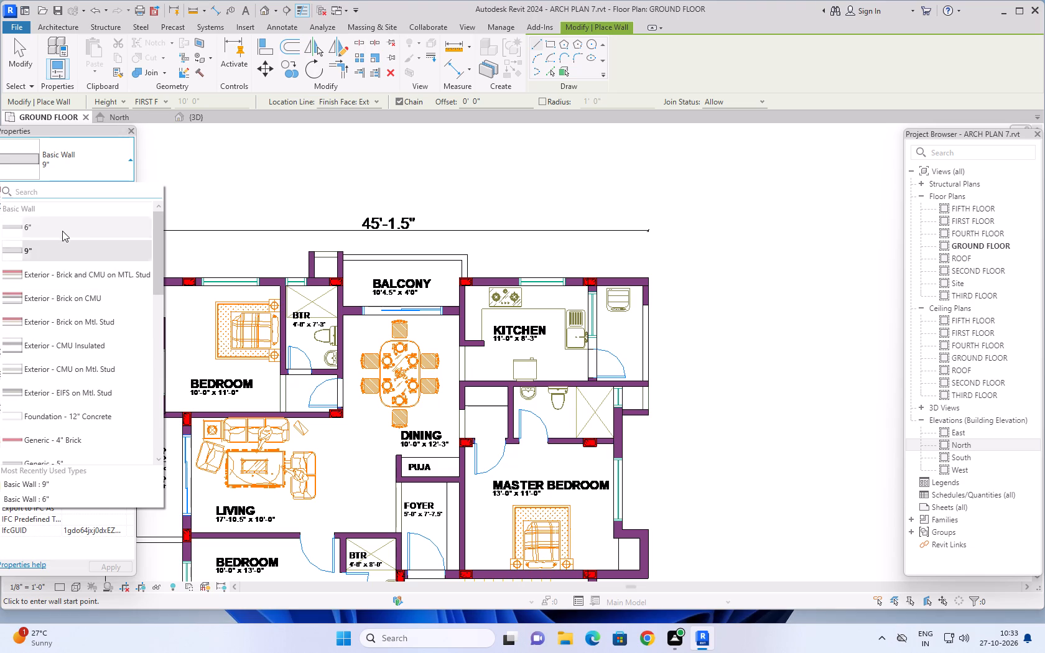
pyautogui.click(65, 224)
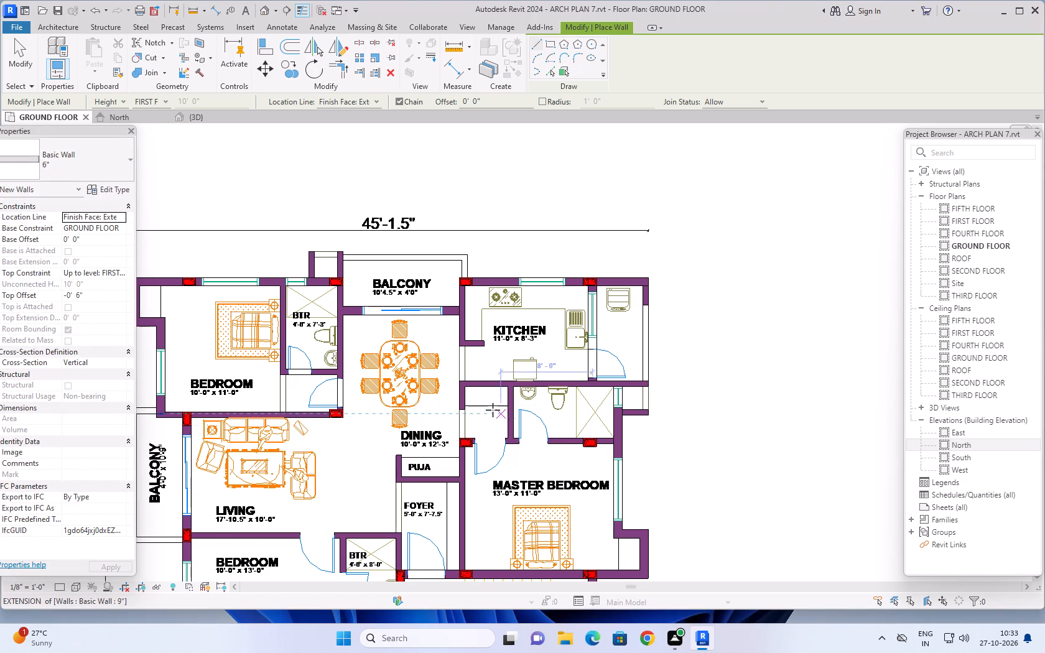
# Compare the traced partitions around the kitchen and dining area with the modelled walls in 3D, ending in the GROUND FLOOR plan.
pyautogui.scroll(1, 488, 409)
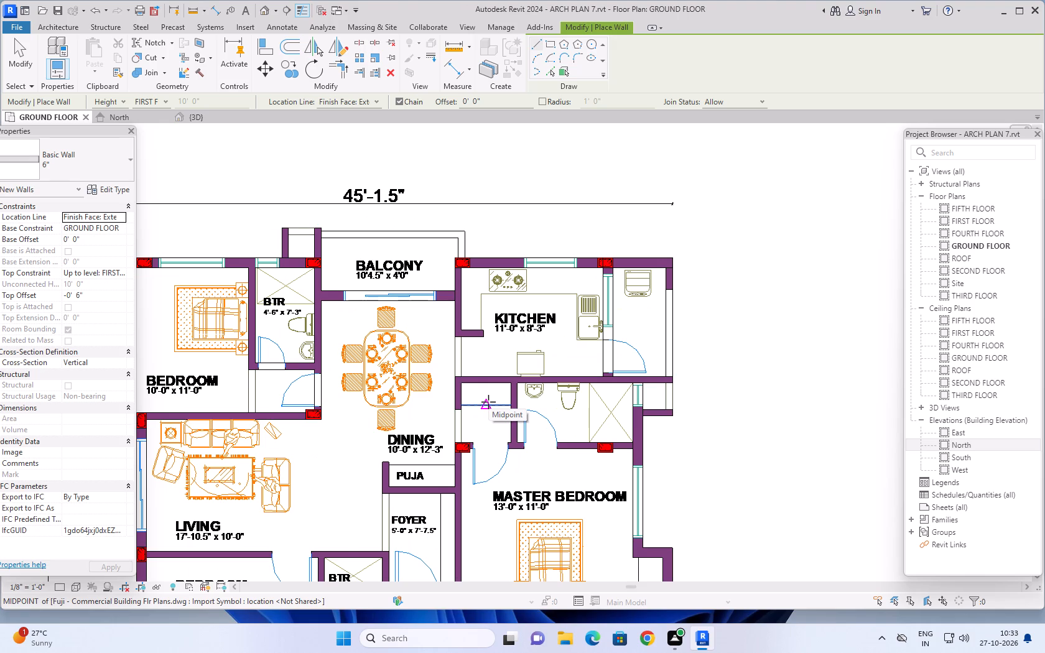
pyautogui.scroll(-3, 488, 402)
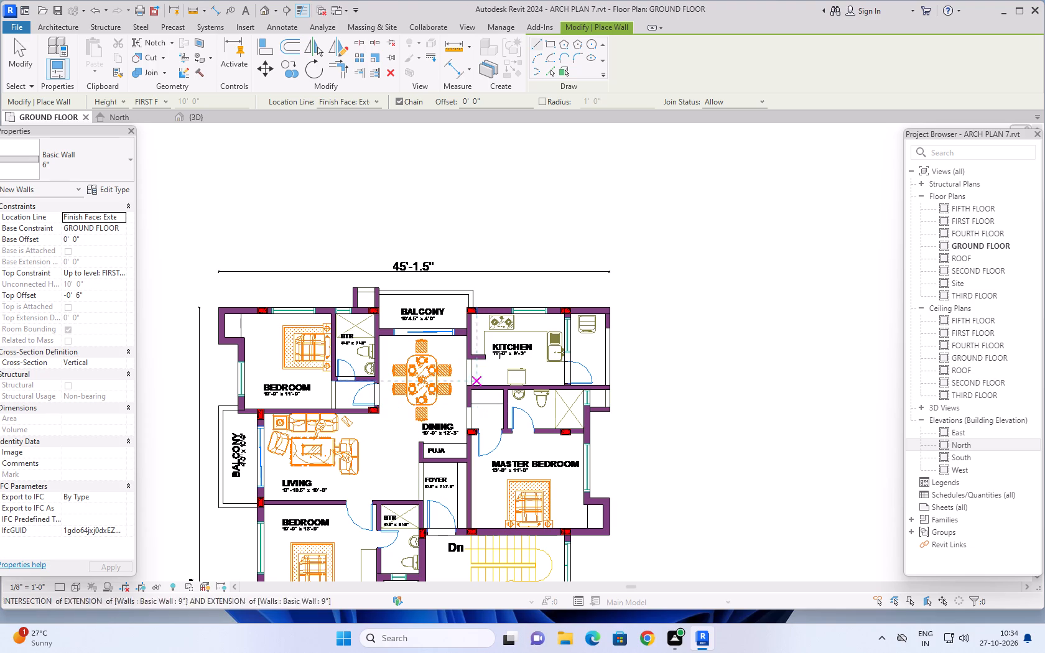
pyautogui.scroll(2, 376, 359)
pyautogui.scroll(1, 503, 381)
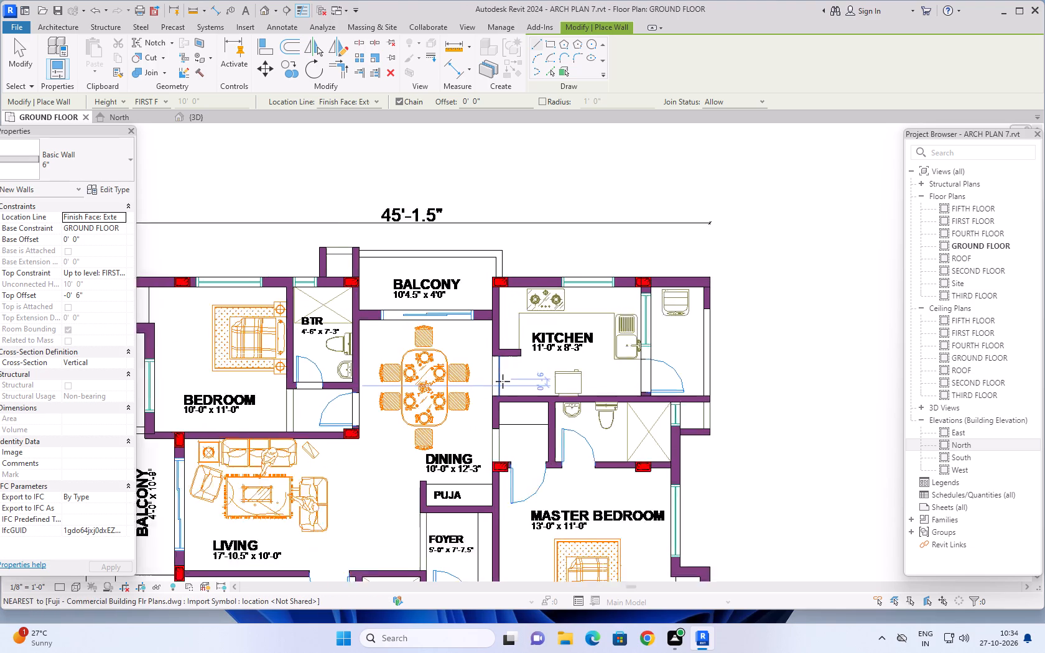
pyautogui.scroll(2, 503, 381)
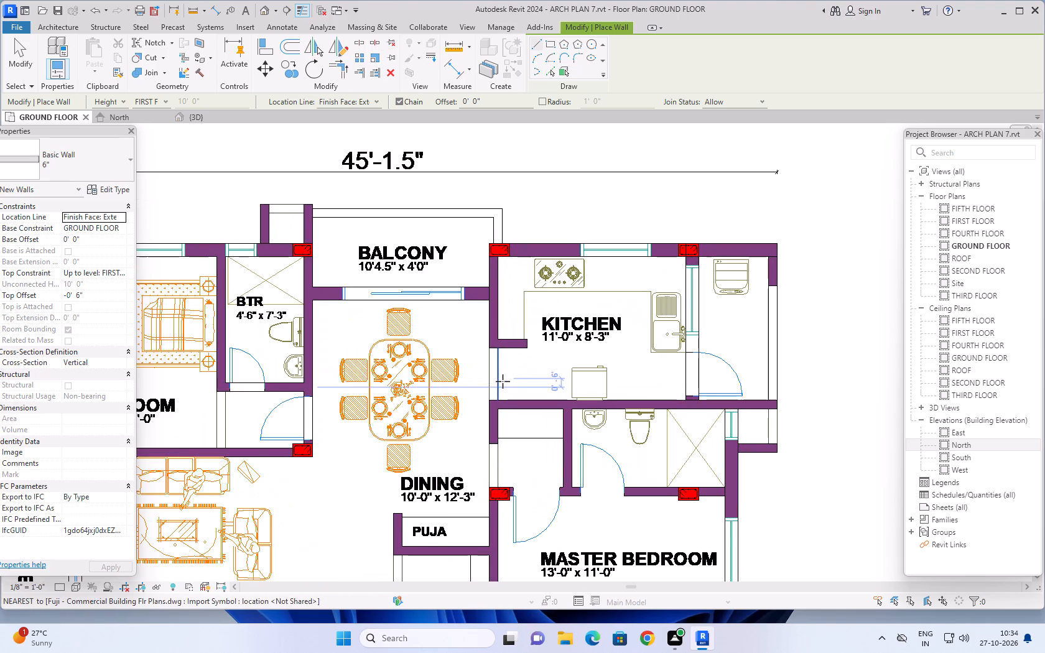
pyautogui.scroll(1, 503, 381)
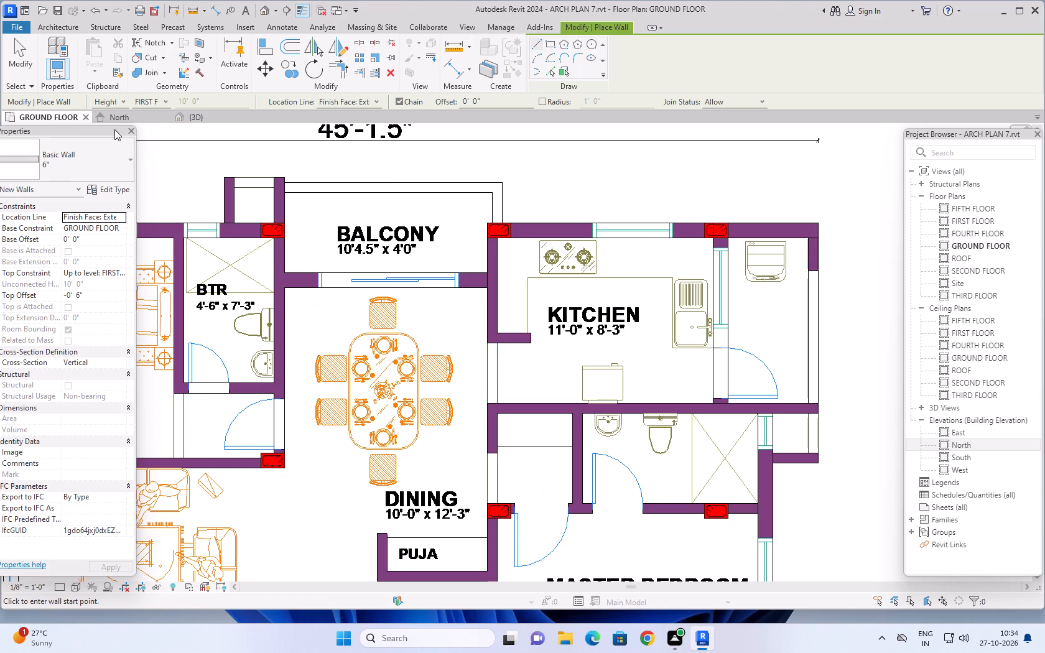
pyautogui.click(52, 114)
pyautogui.click(185, 116)
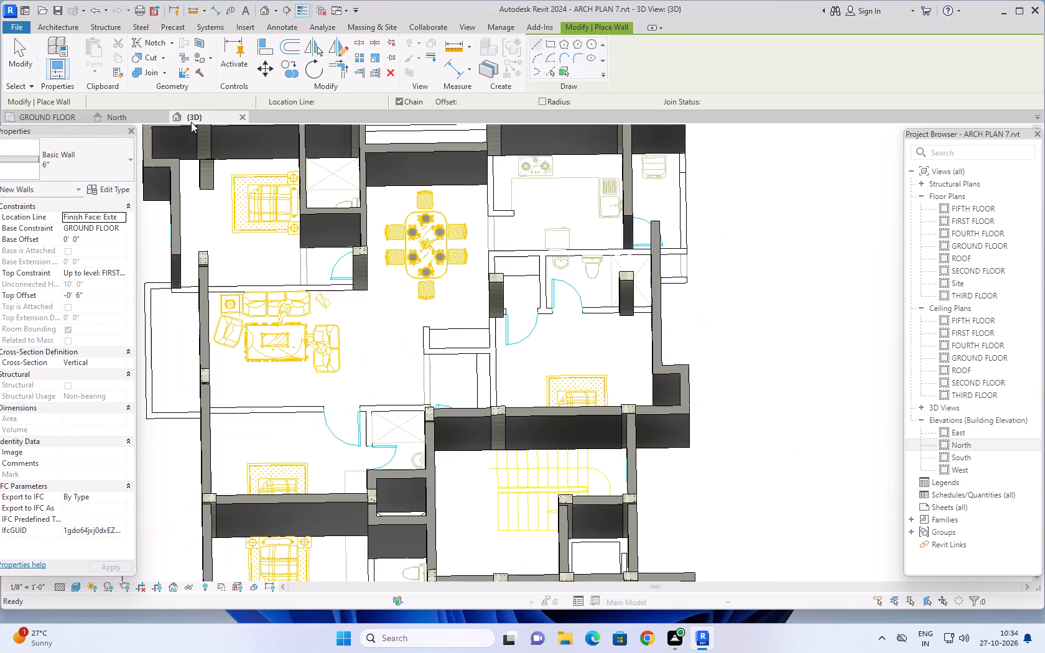
pyautogui.scroll(-3, 519, 300)
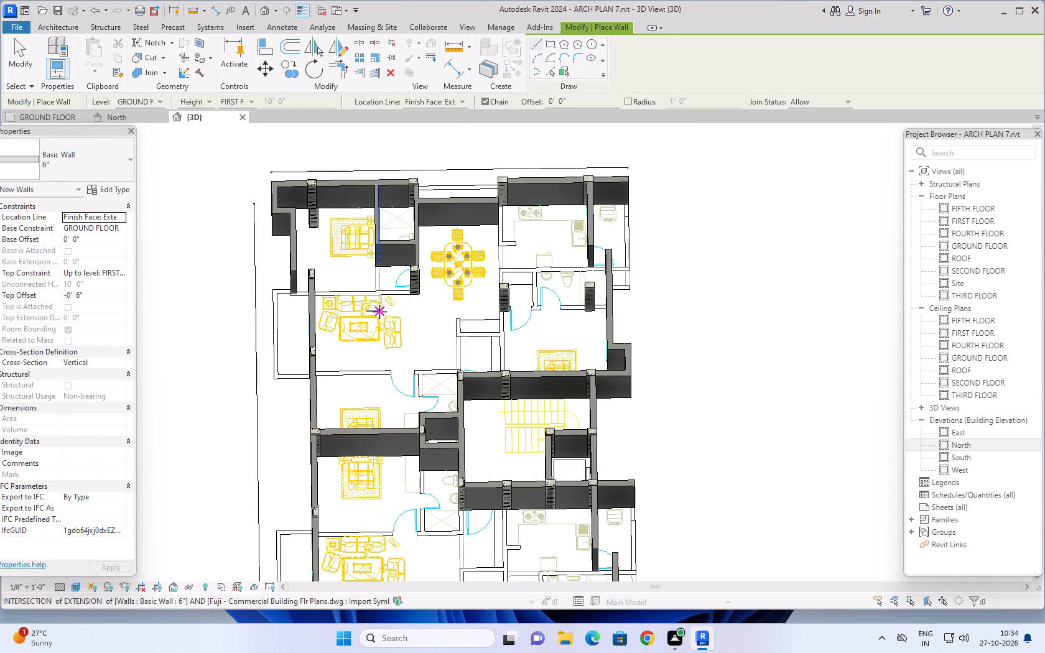
pyautogui.scroll(1, 379, 312)
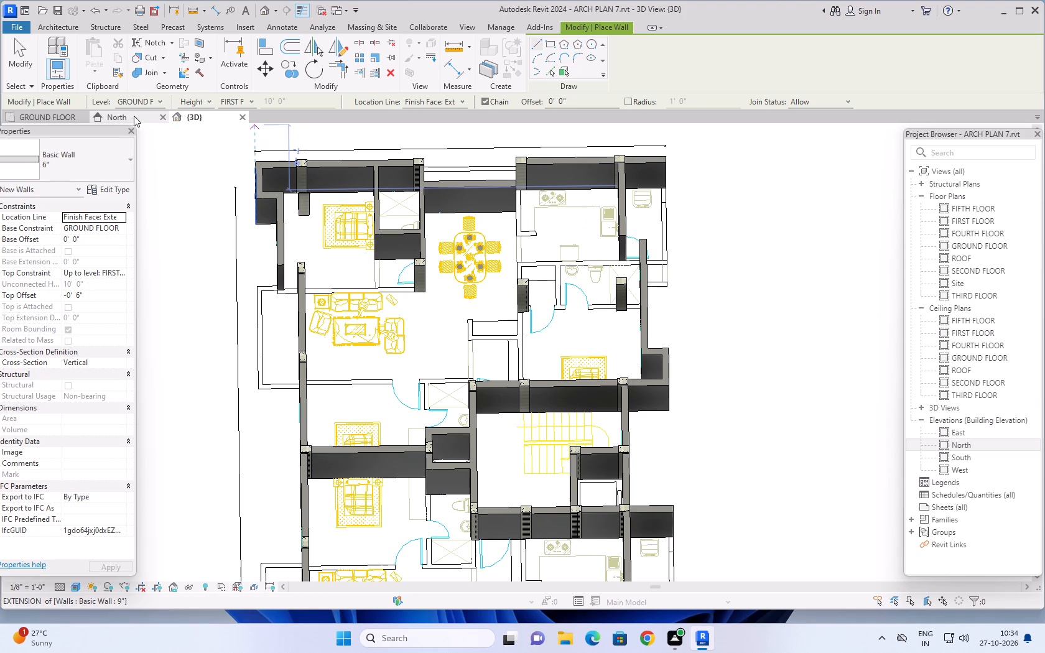
pyautogui.click(56, 116)
# Draw an L-shaped chain of 6" walls, 5'-3" down from the balcony-side column and 2'-2" into the kitchen, flipped onto the traced wall.
pyautogui.scroll(3, 480, 244)
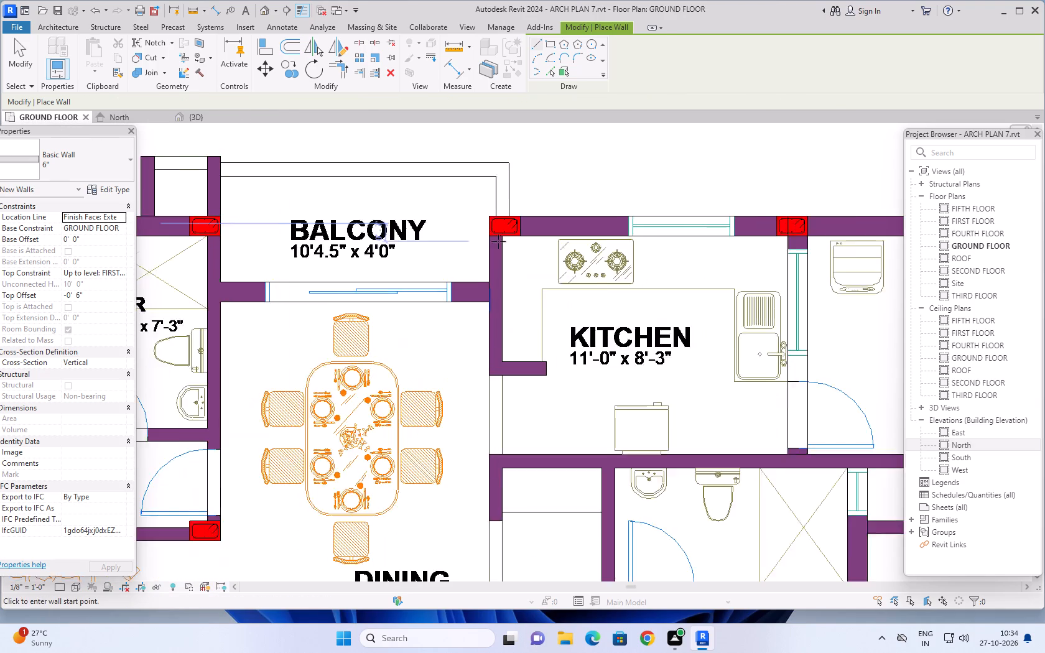
pyautogui.scroll(2, 506, 244)
pyautogui.click(486, 233)
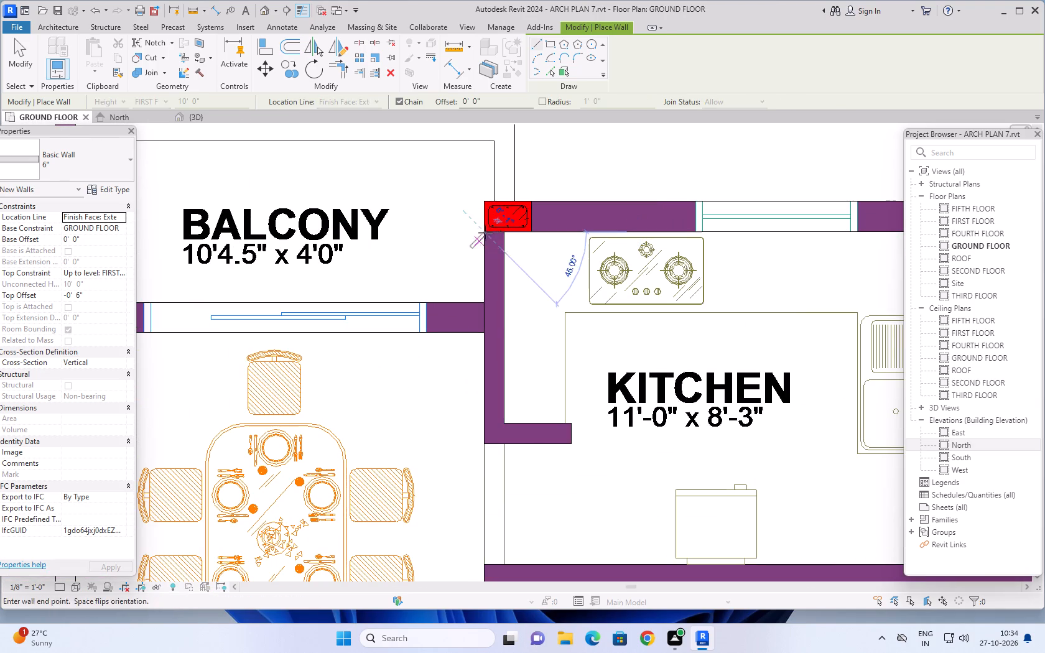
pyautogui.press('space')
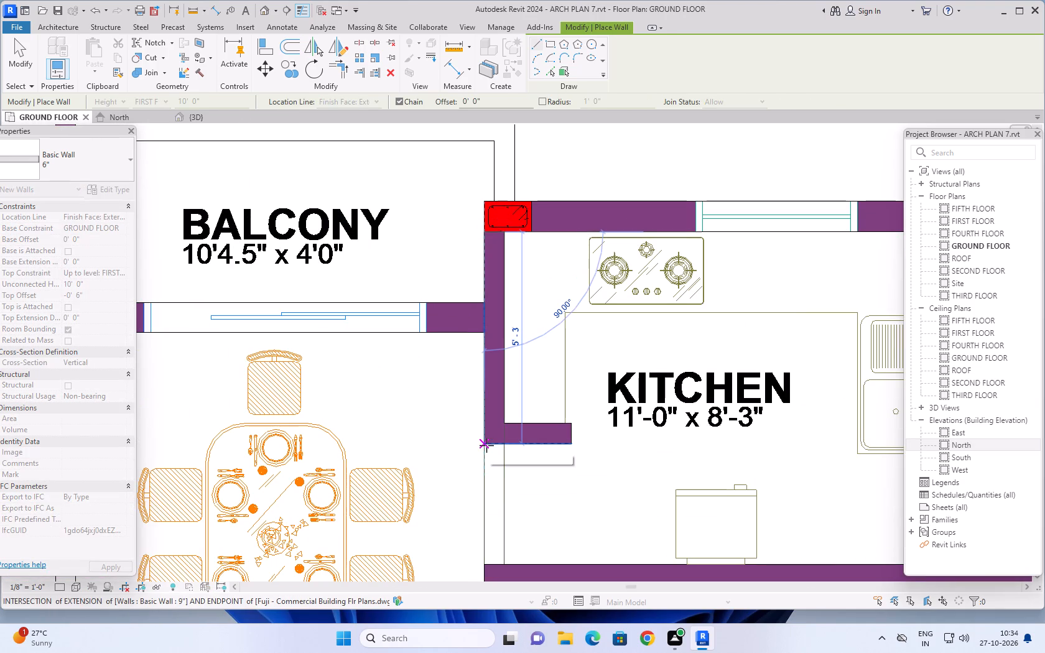
pyautogui.click(486, 444)
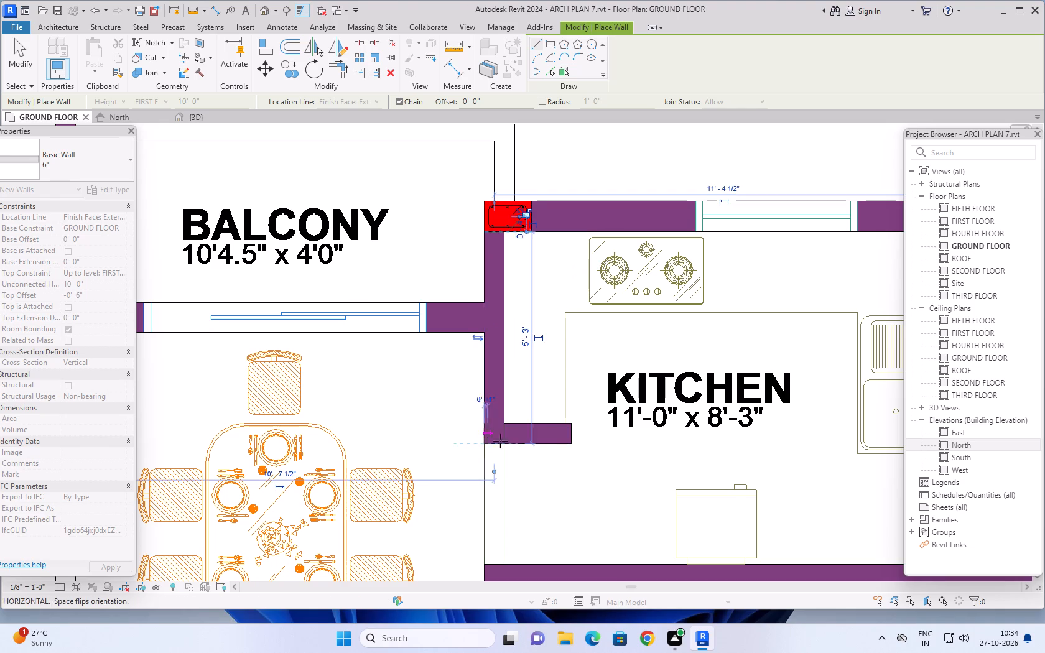
pyautogui.click(571, 445)
pyautogui.press('Escape')
# Draw a 2'-6" long 6" wall between the dining area and master bedroom entrance niche, from the opening up to the kitchen's lower wall line.
pyautogui.scroll(-1, 573, 505)
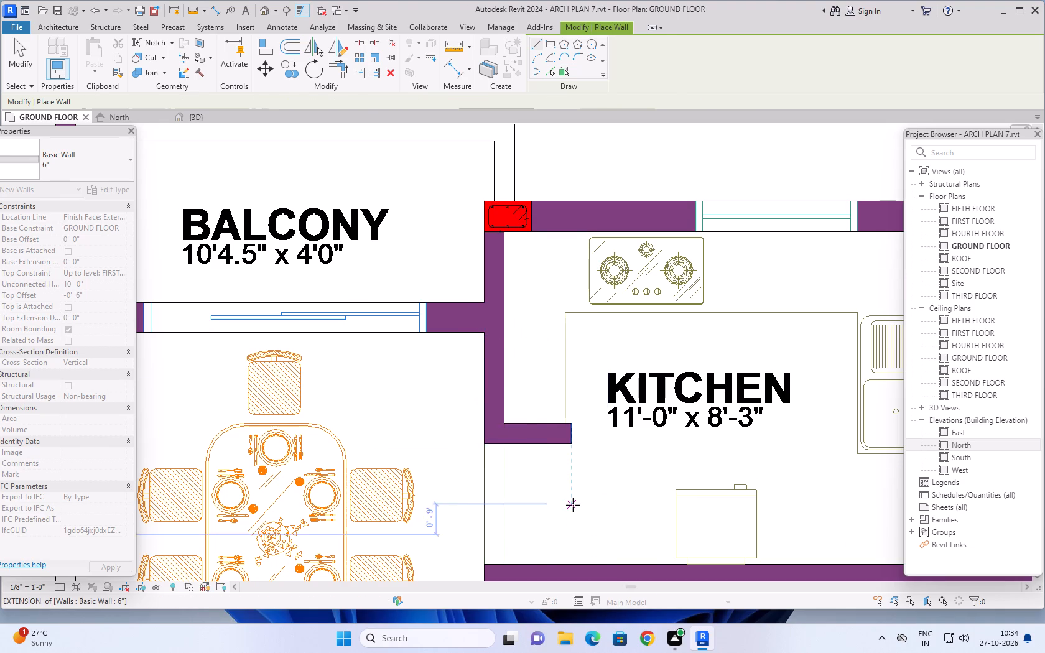
pyautogui.scroll(-5, 573, 505)
pyautogui.moveTo(574, 508); pyautogui.dragTo(589, 401, button='middle')
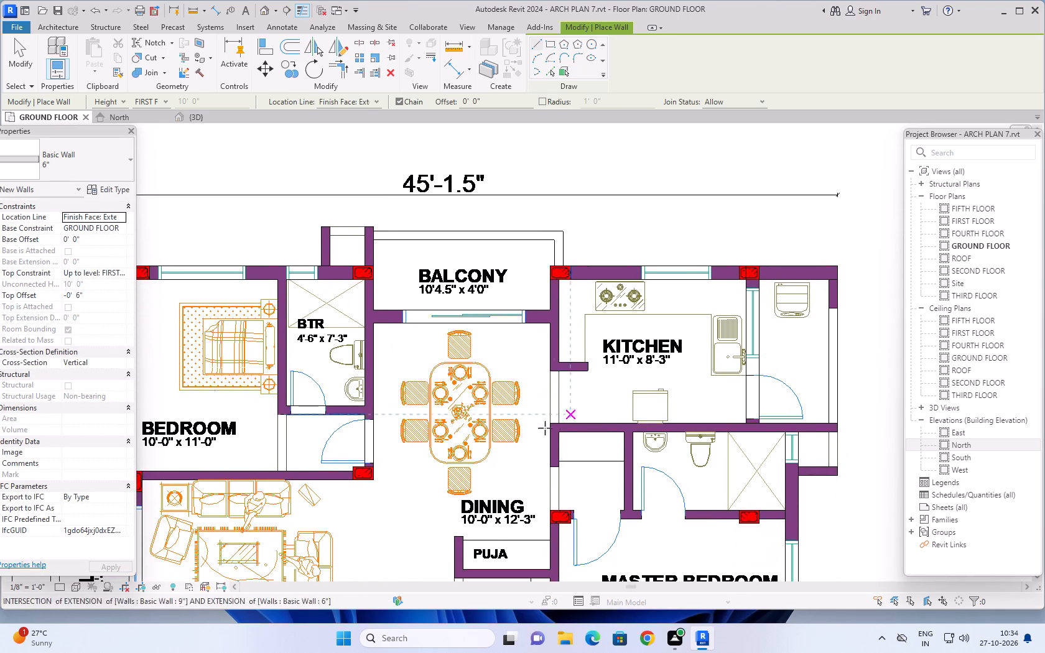
pyautogui.scroll(-2, 494, 435)
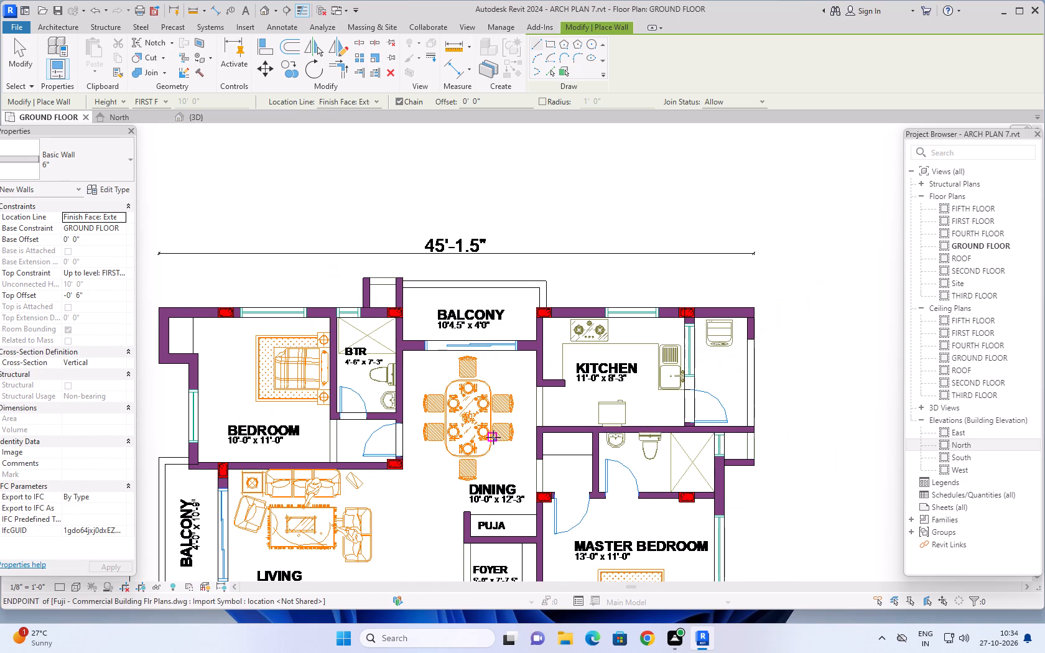
pyautogui.scroll(-1, 493, 437)
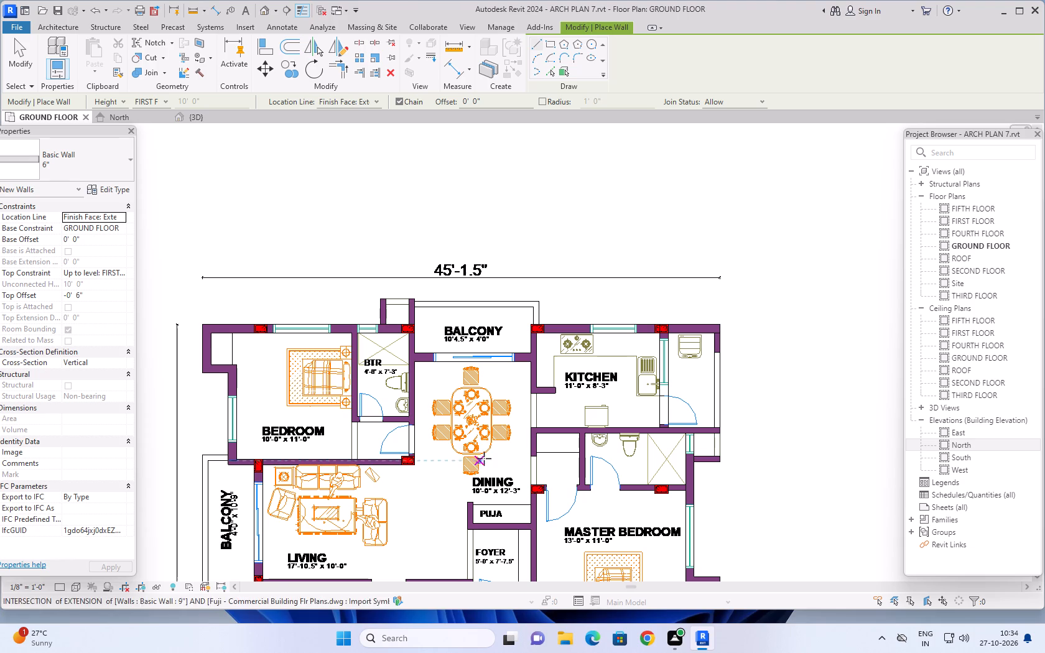
pyautogui.scroll(4, 532, 461)
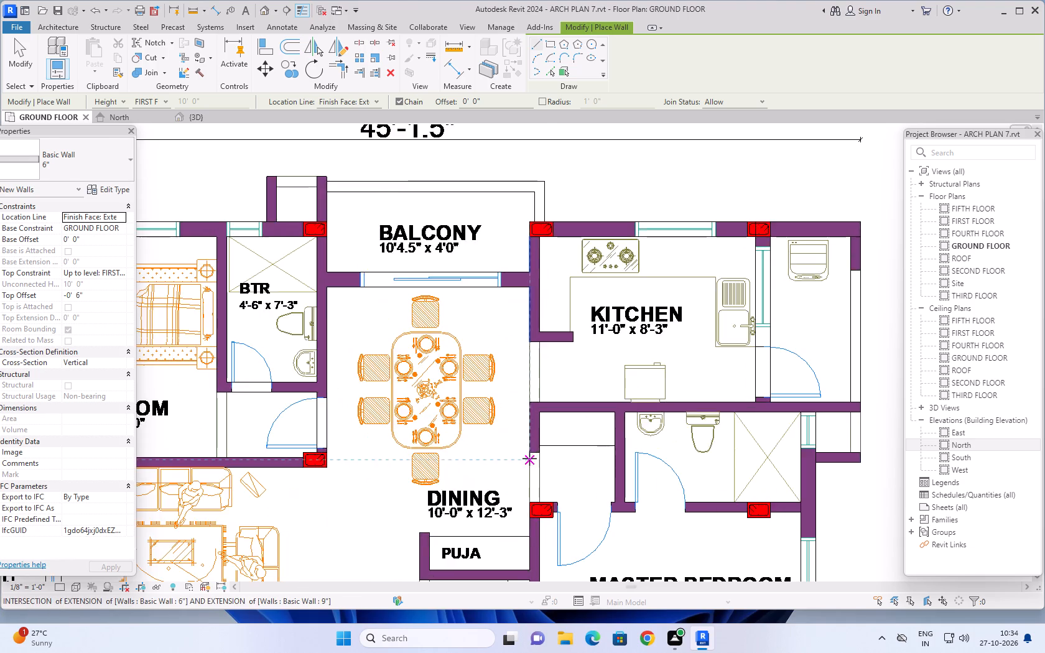
pyautogui.scroll(5, 529, 458)
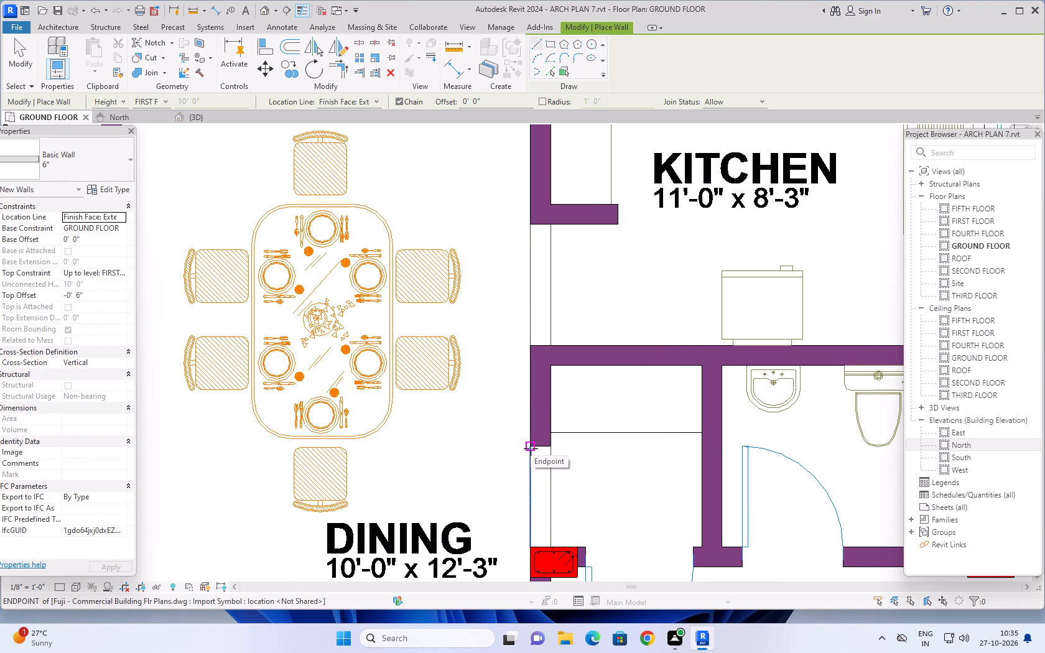
pyautogui.click(531, 448)
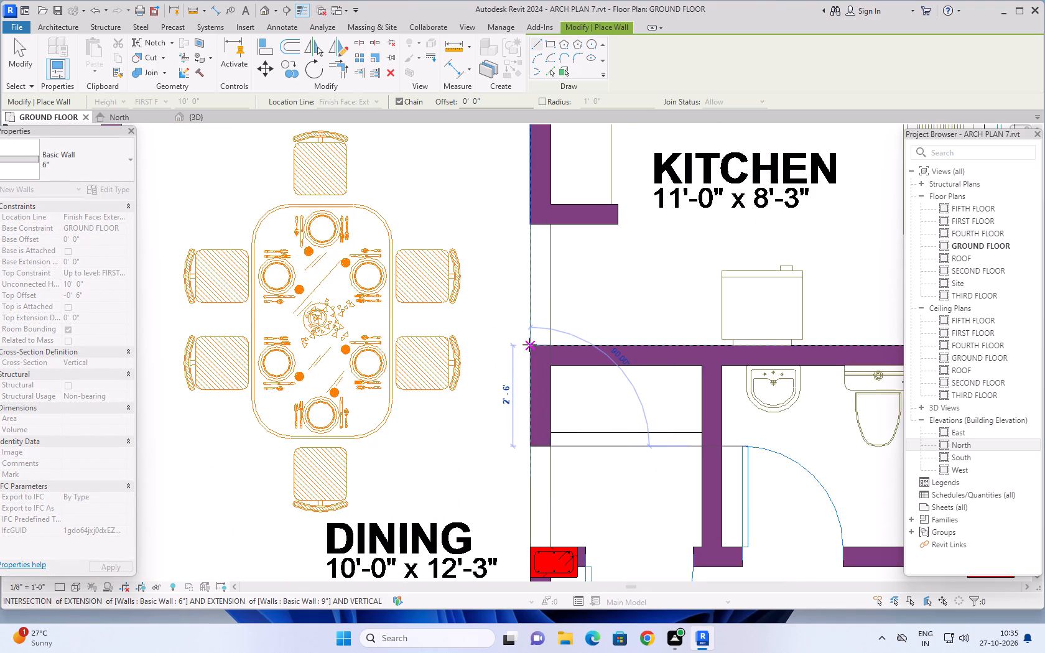
pyautogui.click(531, 346)
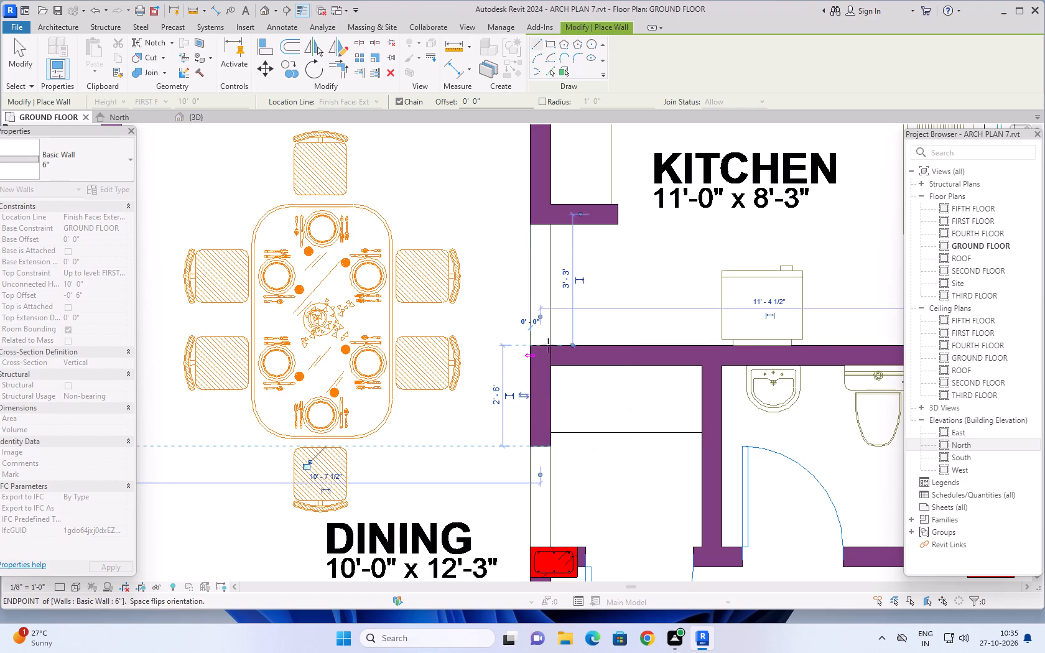
# Continue the 6" wall along the kitchen's lower wall line, from the dining-side corner to the outer end of the washing area beyond the kitchen.
pyautogui.scroll(-3, 727, 340)
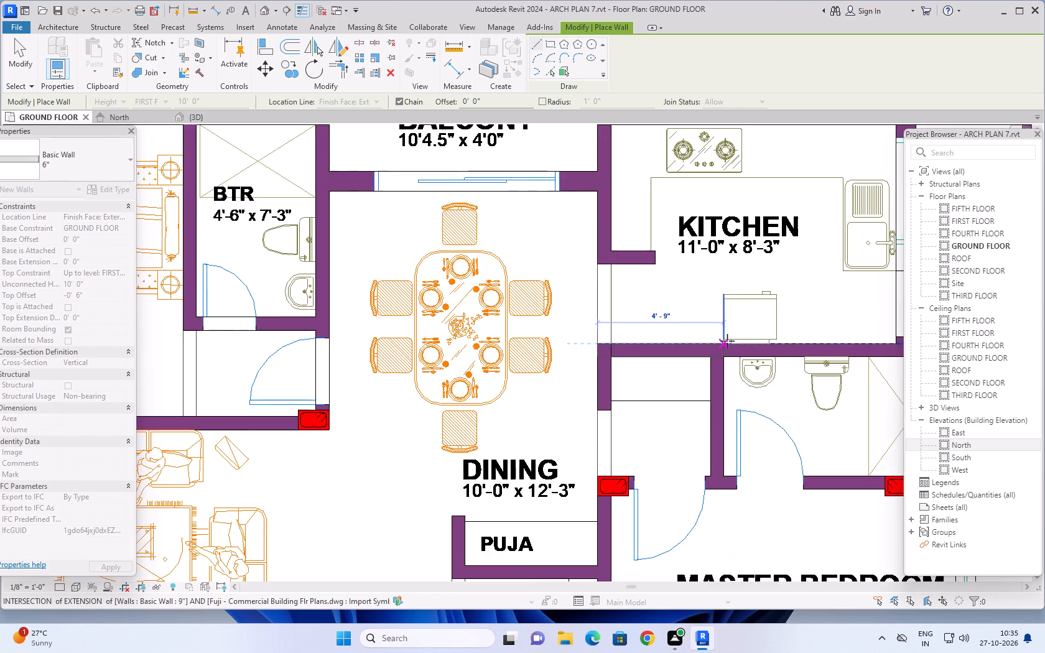
pyautogui.scroll(-3, 727, 341)
pyautogui.moveTo(732, 345); pyautogui.dragTo(499, 328, button='middle')
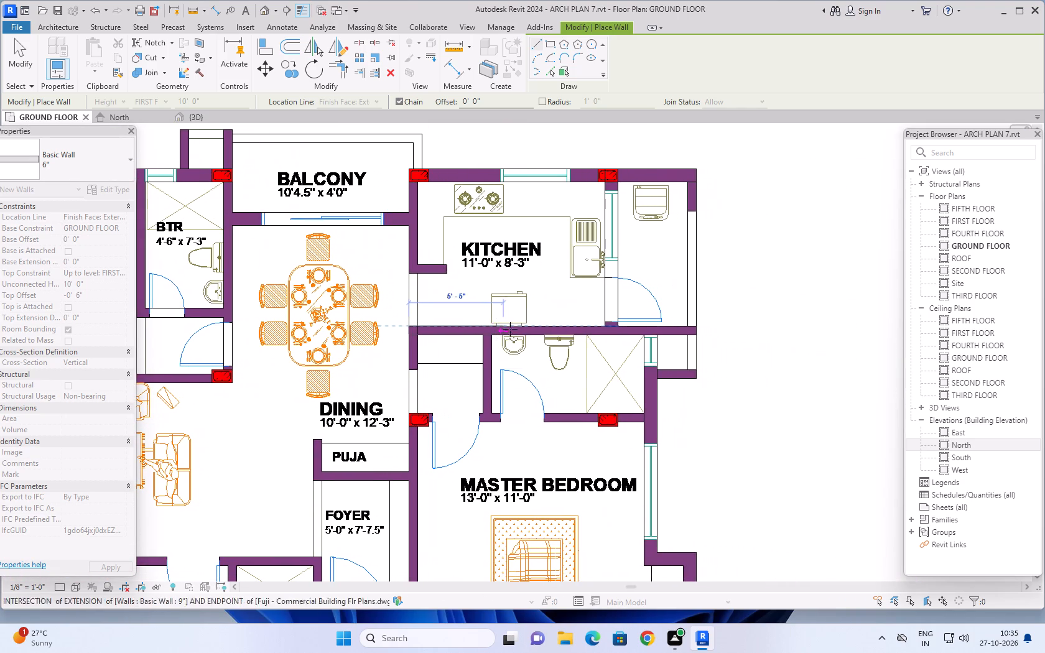
pyautogui.scroll(8, 701, 327)
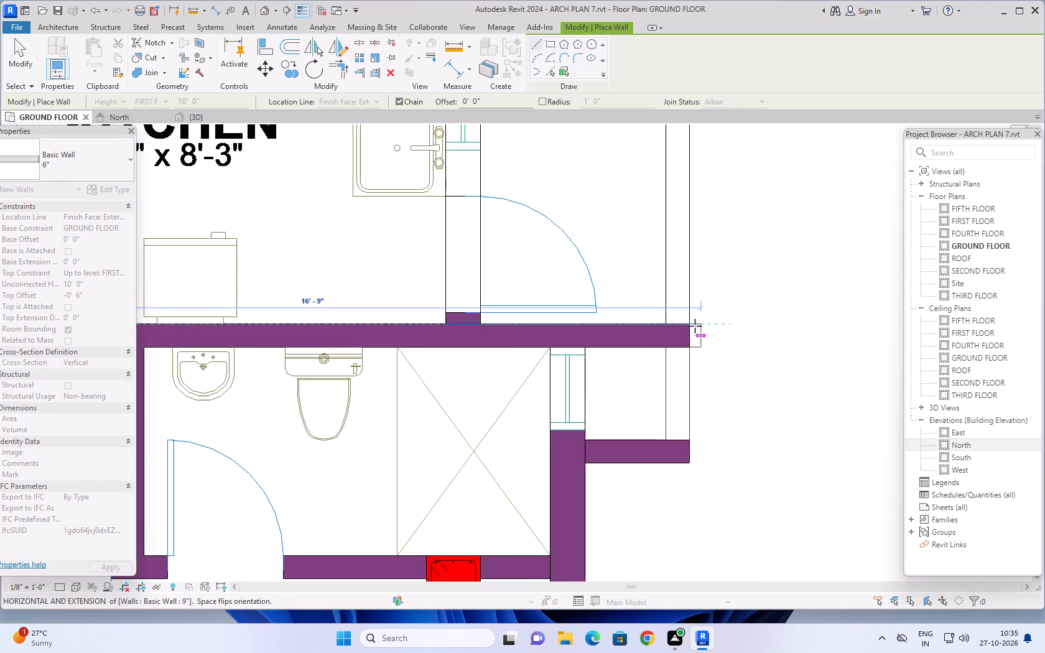
pyautogui.scroll(3, 689, 325)
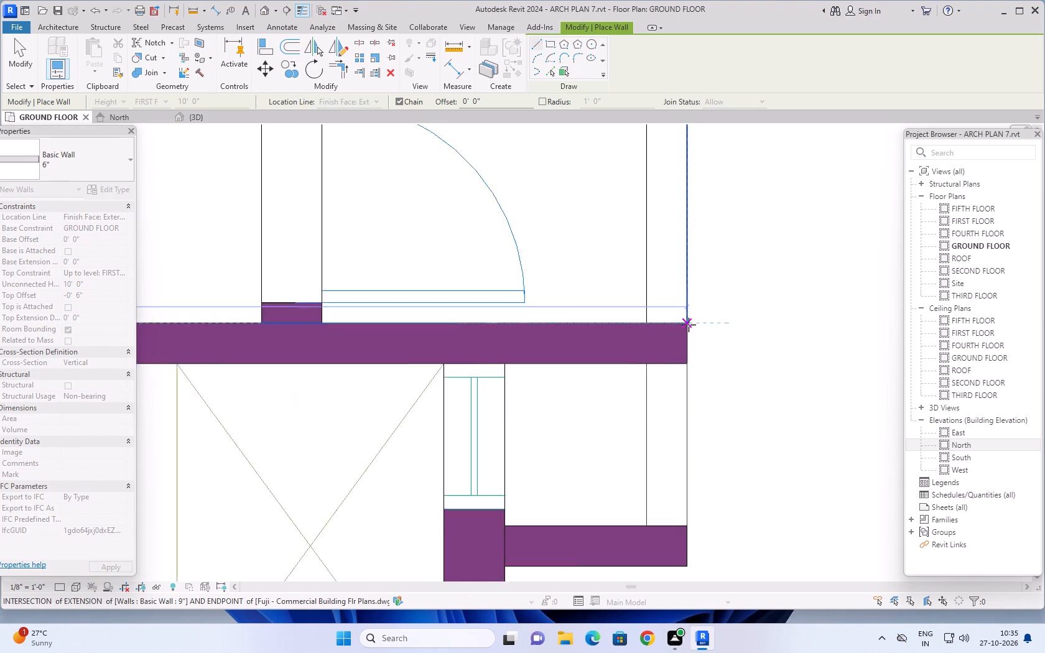
pyautogui.scroll(2, 689, 325)
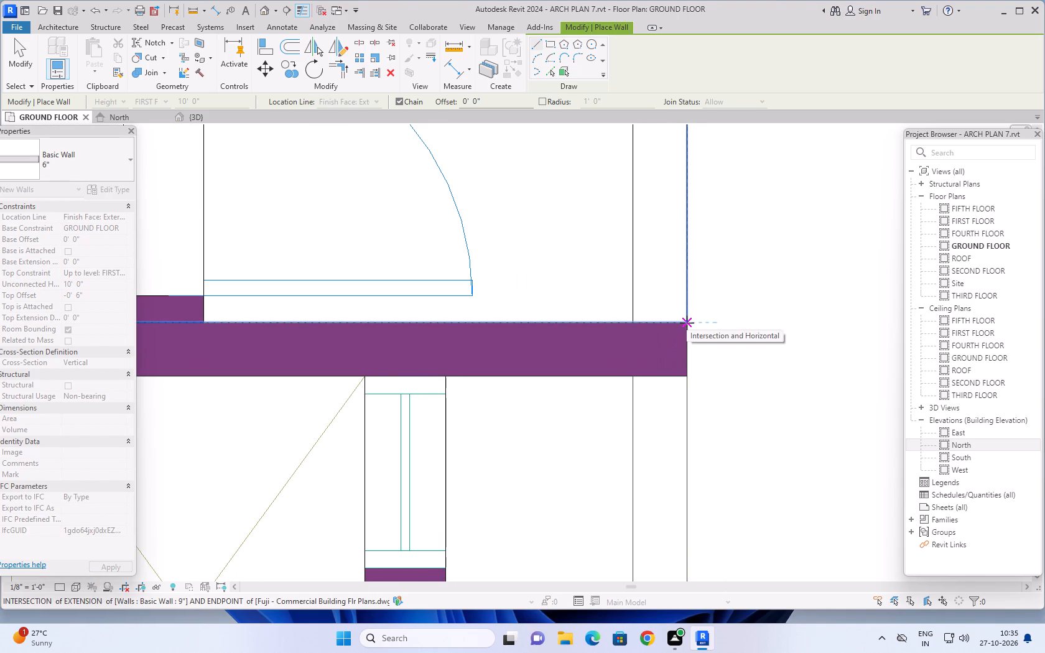
pyautogui.scroll(4, 687, 323)
pyautogui.click(689, 322)
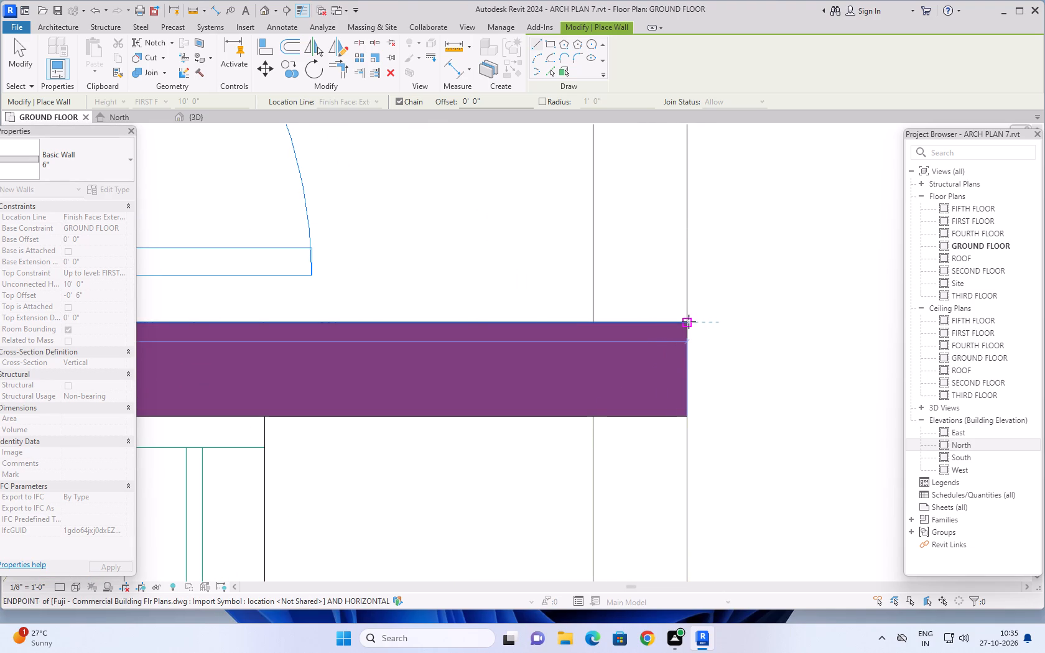
pyautogui.scroll(-3, 644, 355)
pyautogui.scroll(-8, 735, 381)
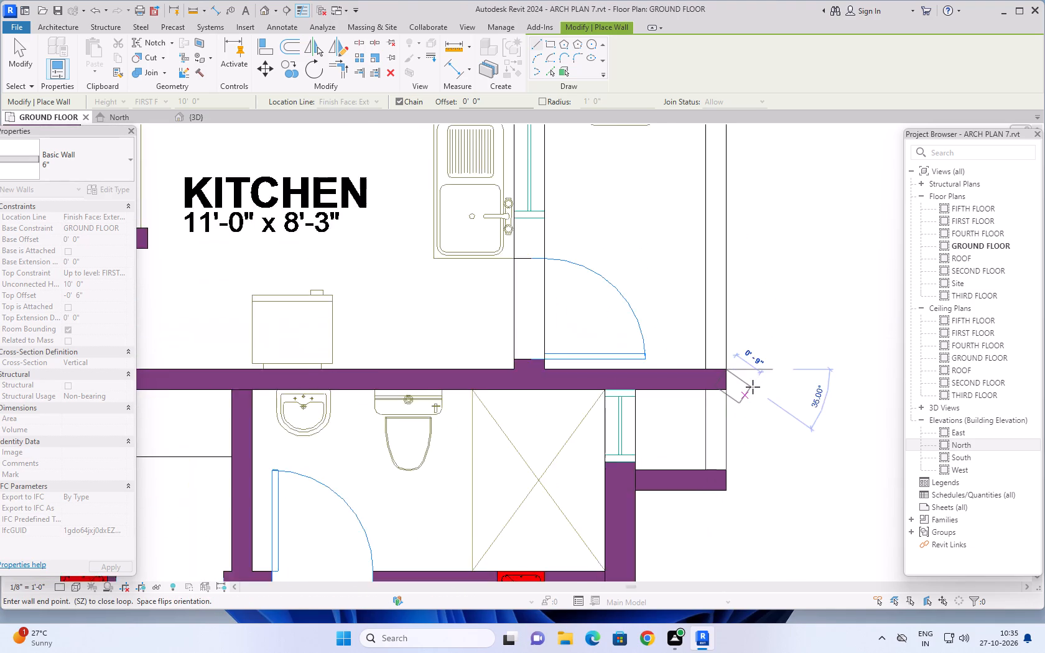
pyautogui.scroll(-2, 753, 387)
pyautogui.press('Escape')
# Draw a 6" wall between the master bedroom's entrance niche and attached bathroom, from the kitchen's lower wall to the bathroom door wall, flipped onto the tracing.
pyautogui.scroll(-2, 432, 464)
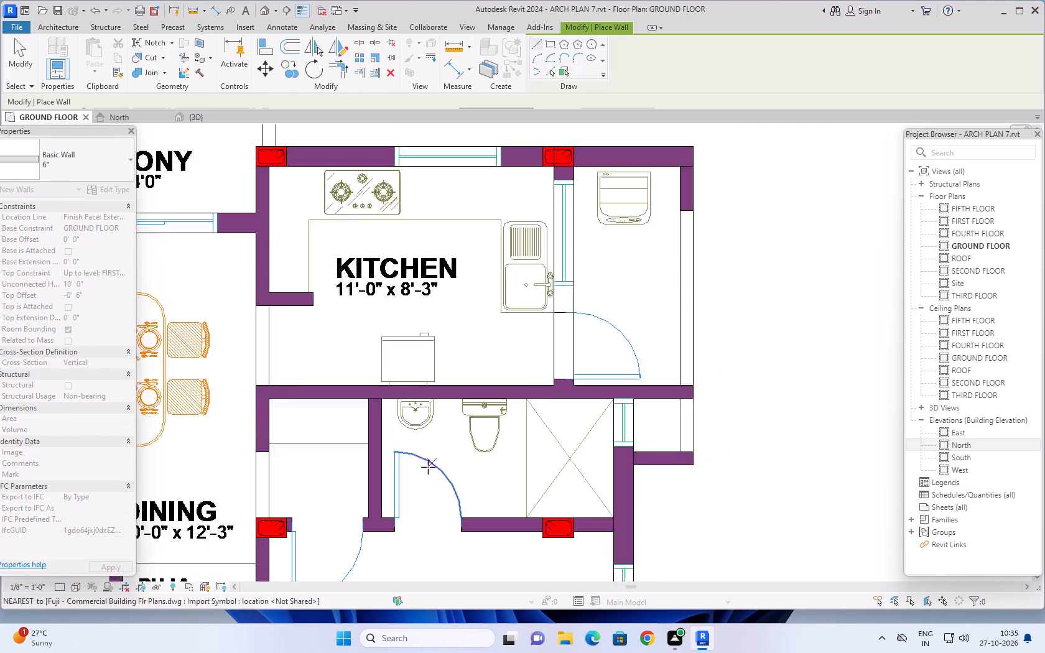
pyautogui.scroll(10, 388, 418)
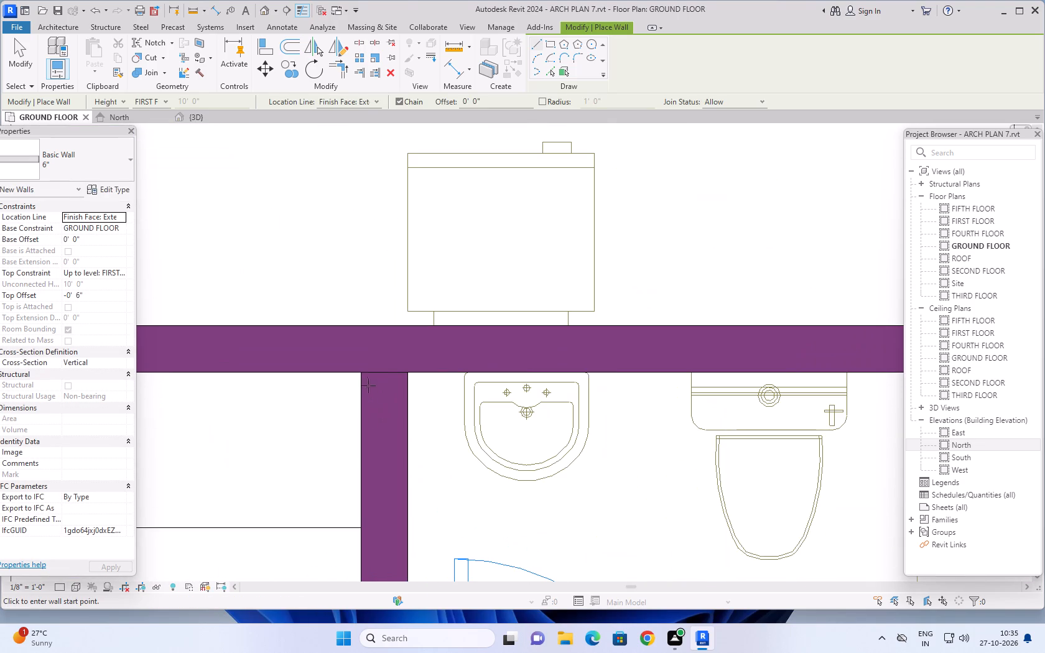
pyautogui.click(361, 373)
pyautogui.scroll(-7, 363, 511)
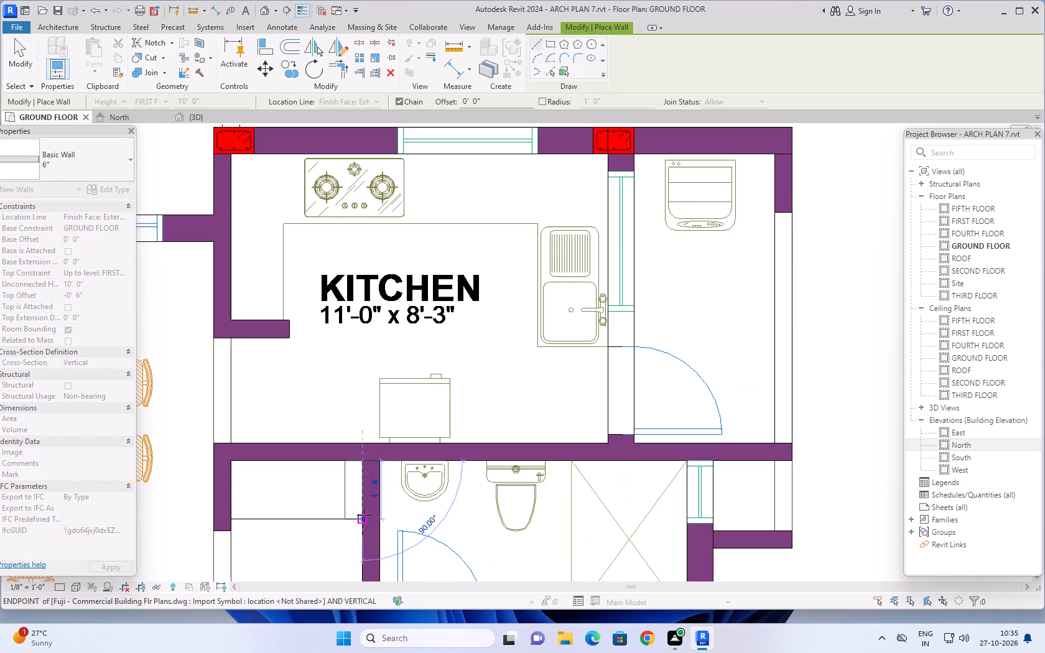
pyautogui.moveTo(366, 514); pyautogui.dragTo(420, 341, button='middle')
pyautogui.press('space')
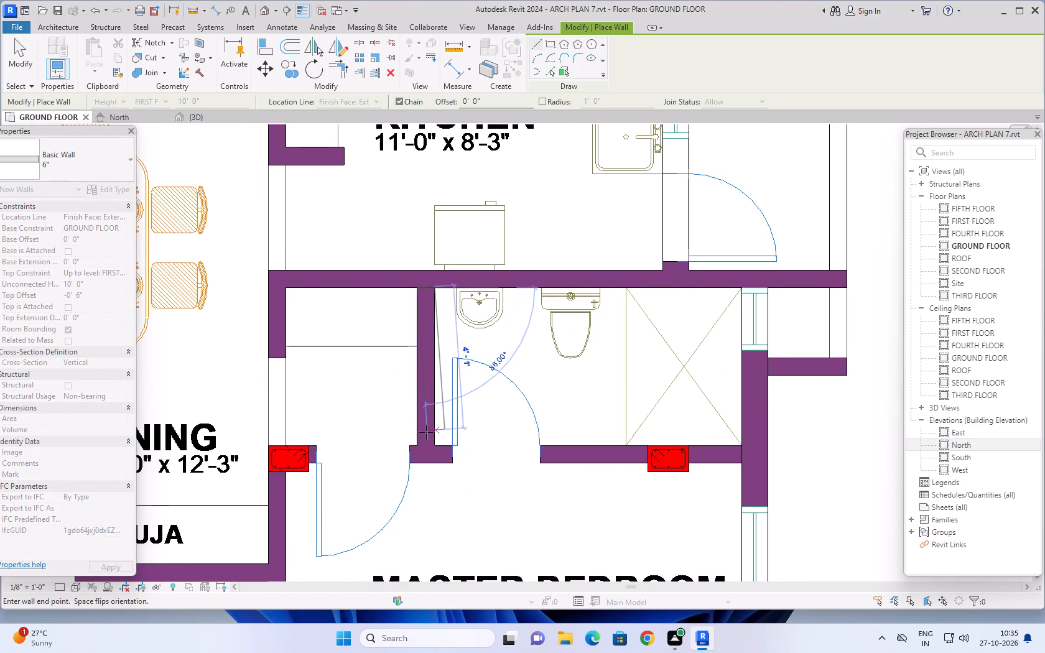
pyautogui.click(420, 448)
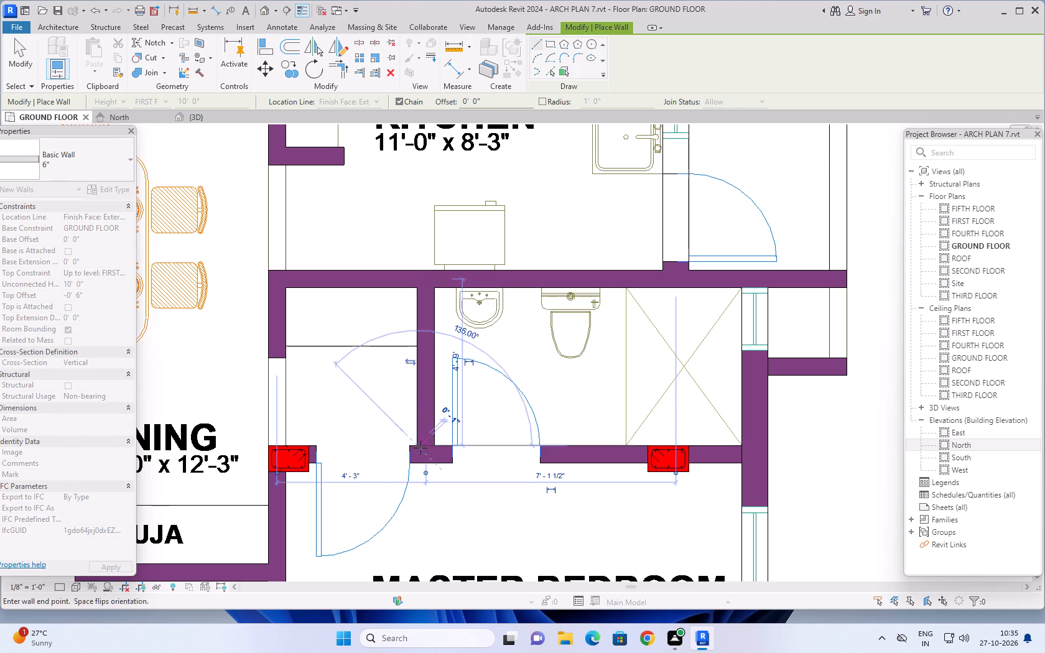
pyautogui.press('Escape')
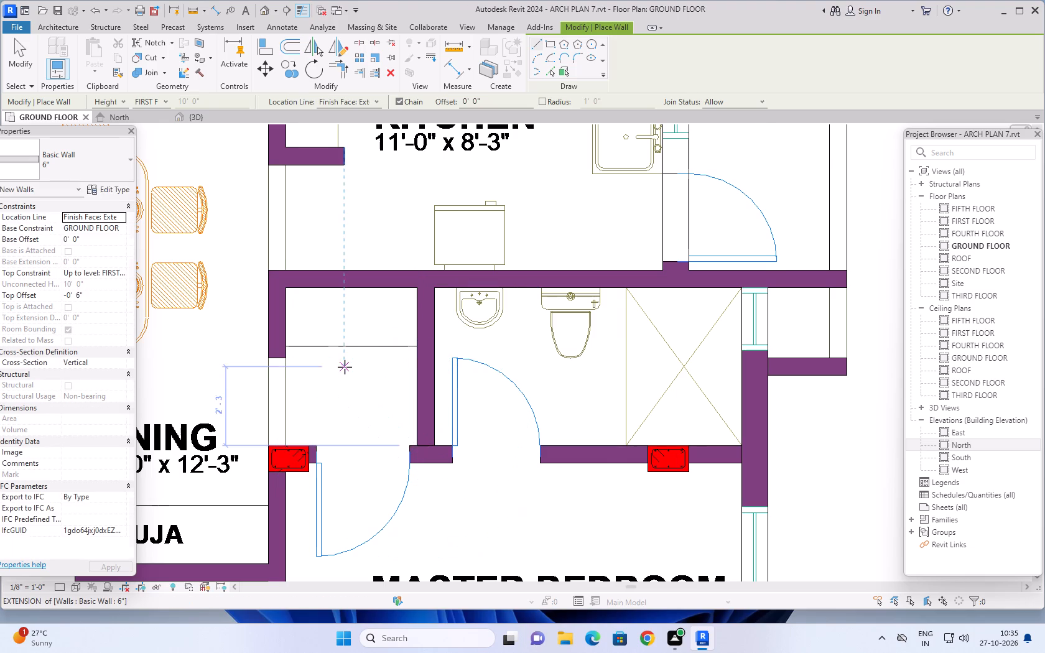
# Draw a horizontal 6" wall from the dining-side column to the column below the bathroom shower, running across both door openings.
pyautogui.scroll(-2, 345, 367)
pyautogui.scroll(4, 350, 417)
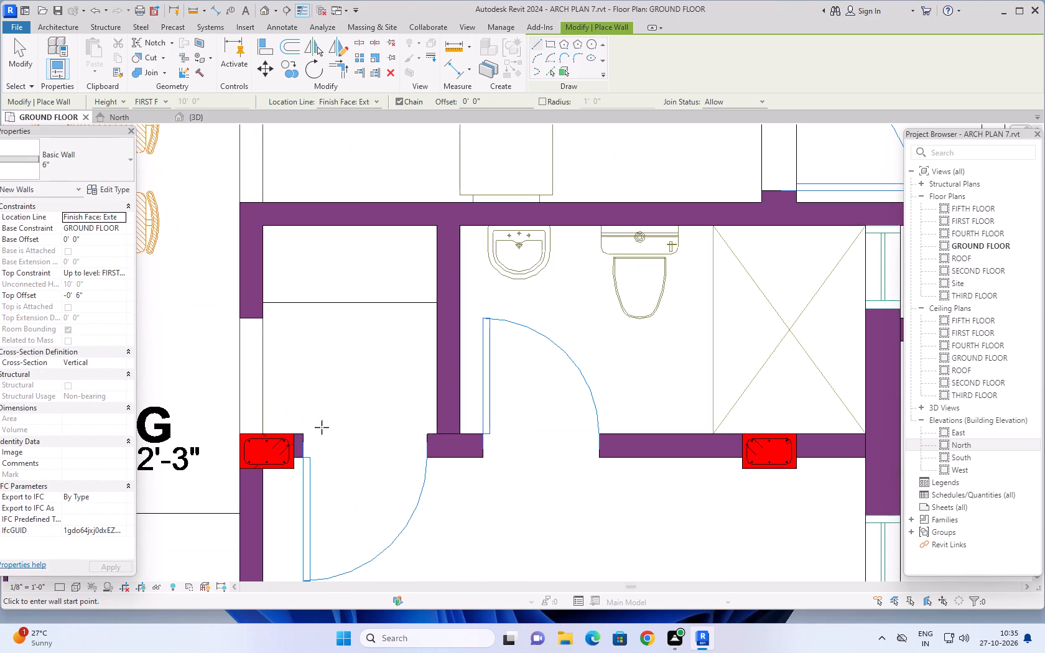
pyautogui.scroll(5, 296, 441)
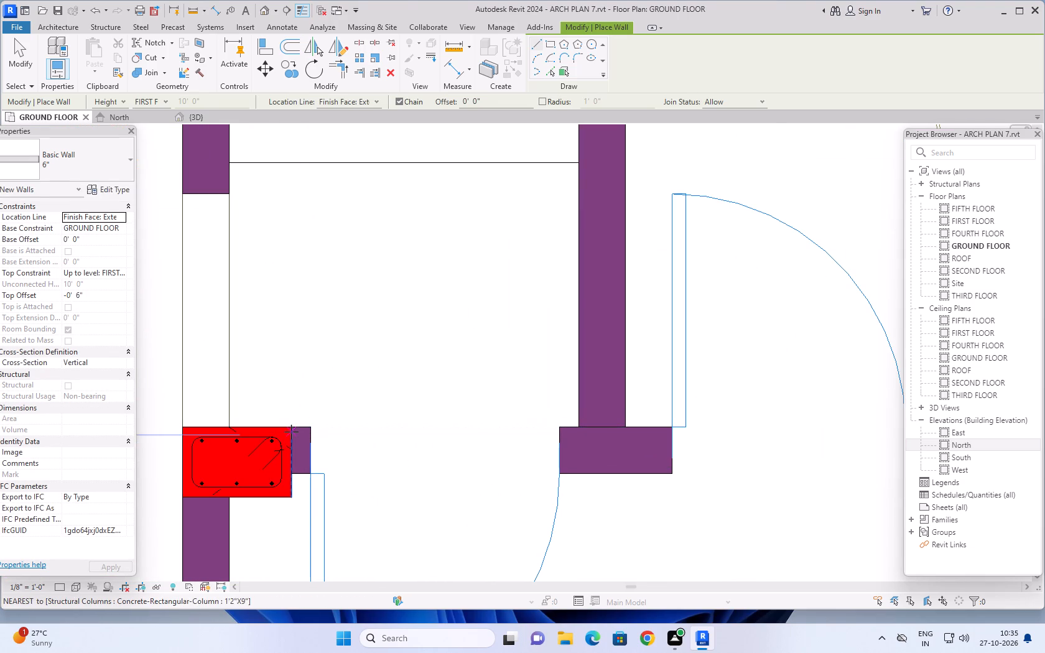
pyautogui.click(293, 429)
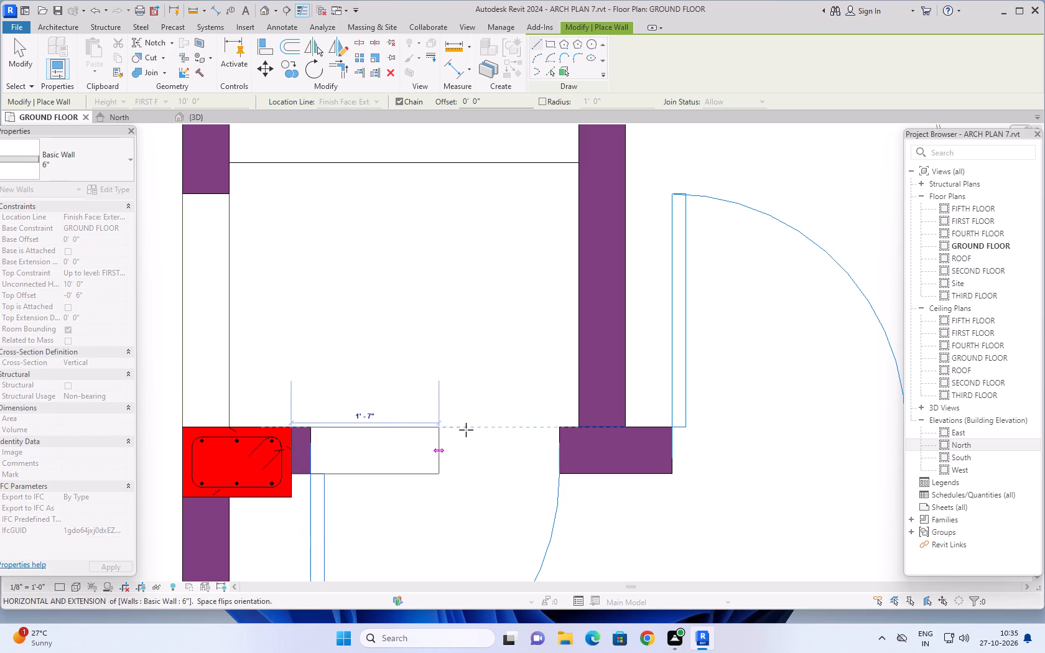
pyautogui.scroll(-8, 718, 424)
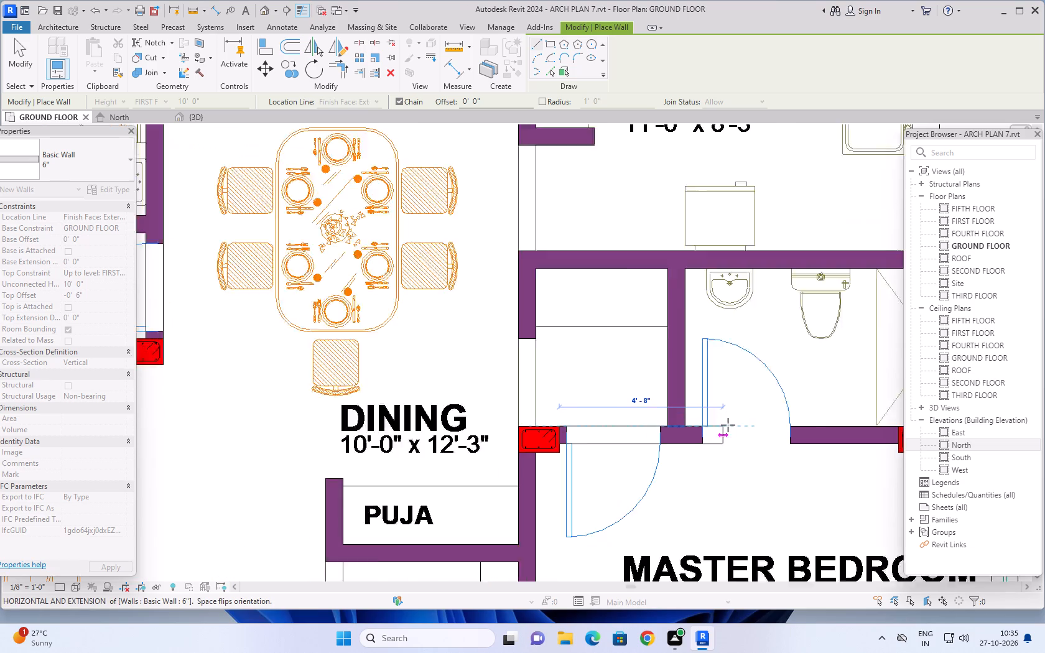
pyautogui.moveTo(731, 425); pyautogui.dragTo(430, 404, button='middle')
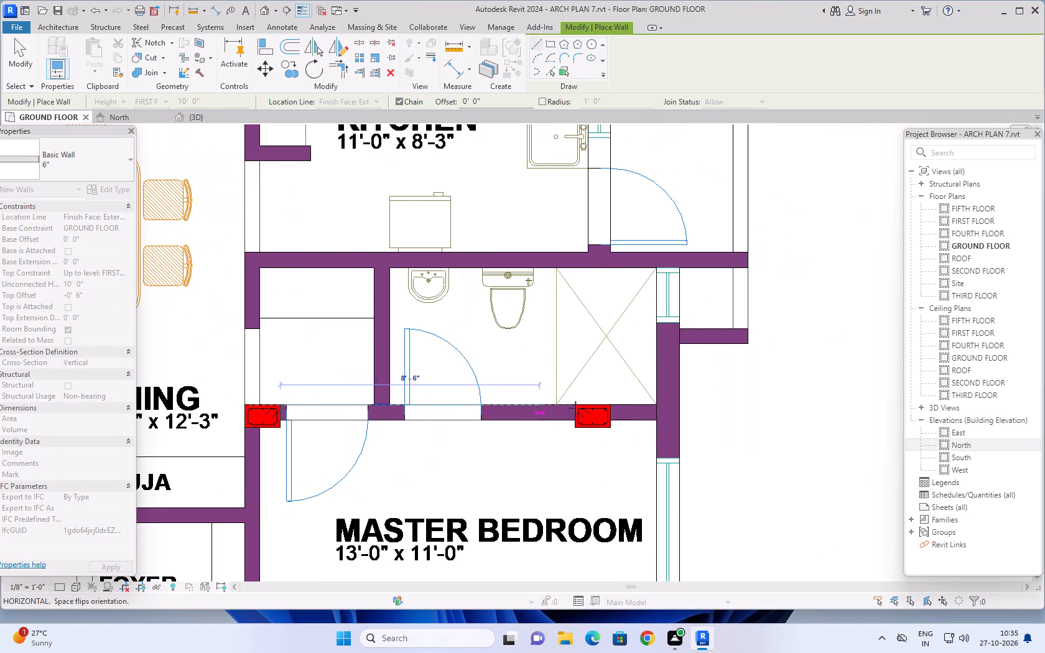
pyautogui.scroll(9, 562, 419)
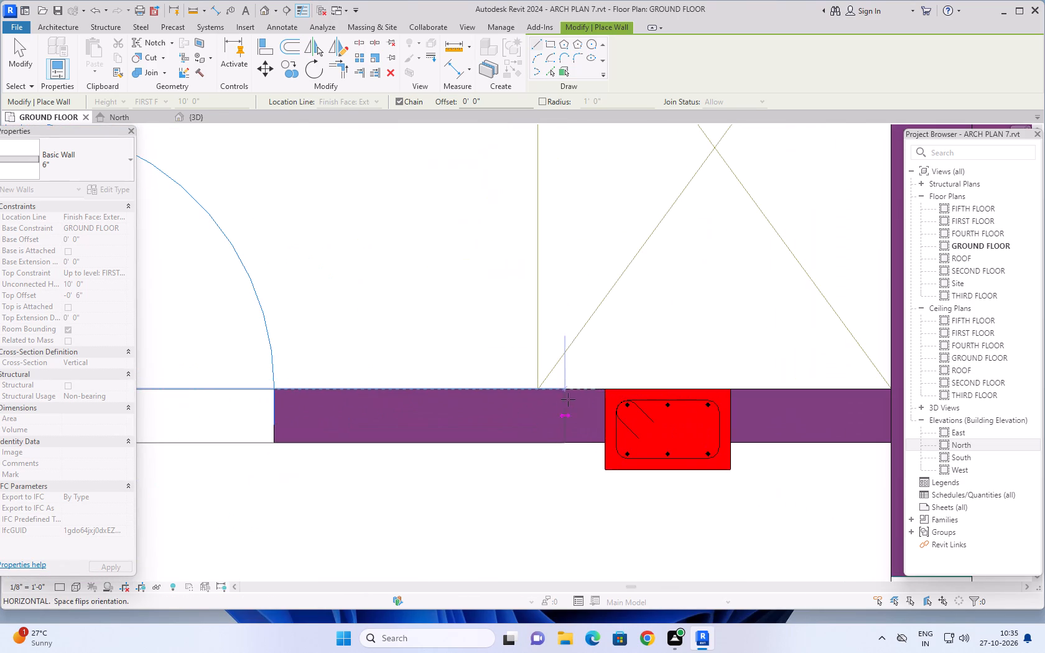
pyautogui.click(605, 392)
pyautogui.press('Escape')
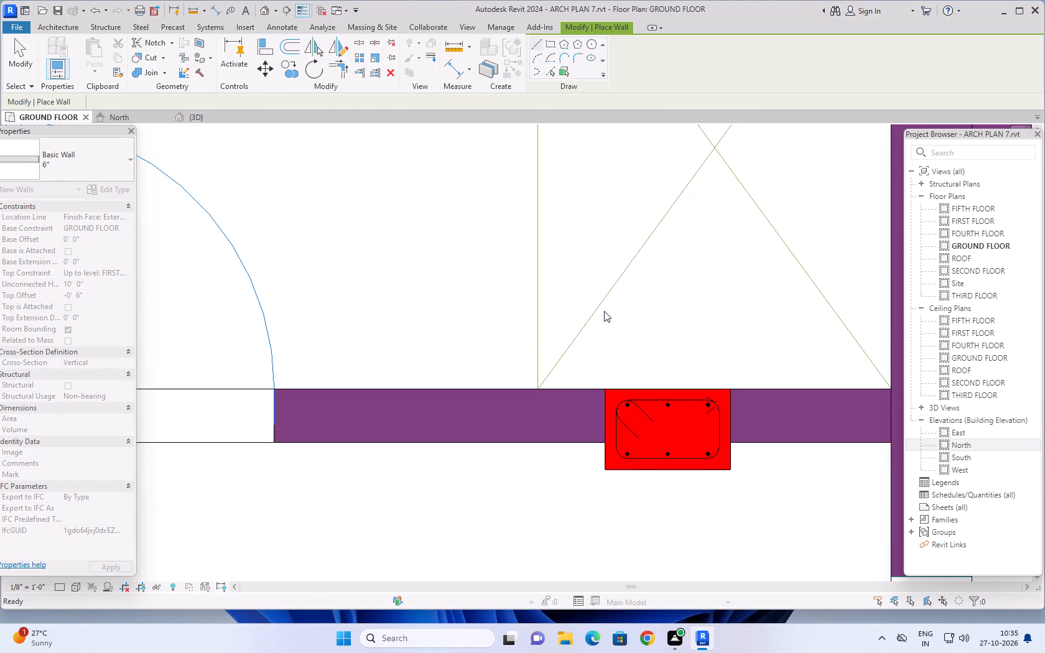
# Draw a short 6" wall, about 1'-7" long, from the column below the bathroom shower to the master bedroom's outer wall.
pyautogui.scroll(-8, 604, 311)
pyautogui.moveTo(621, 299); pyautogui.dragTo(430, 313, button='middle')
pyautogui.scroll(10, 491, 348)
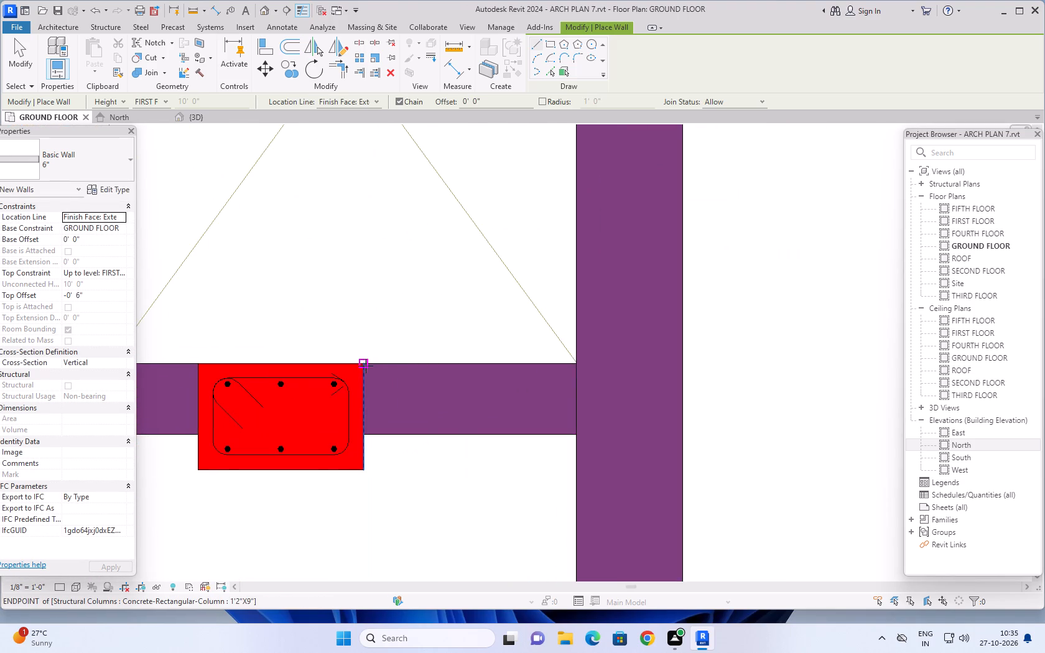
pyautogui.click(366, 366)
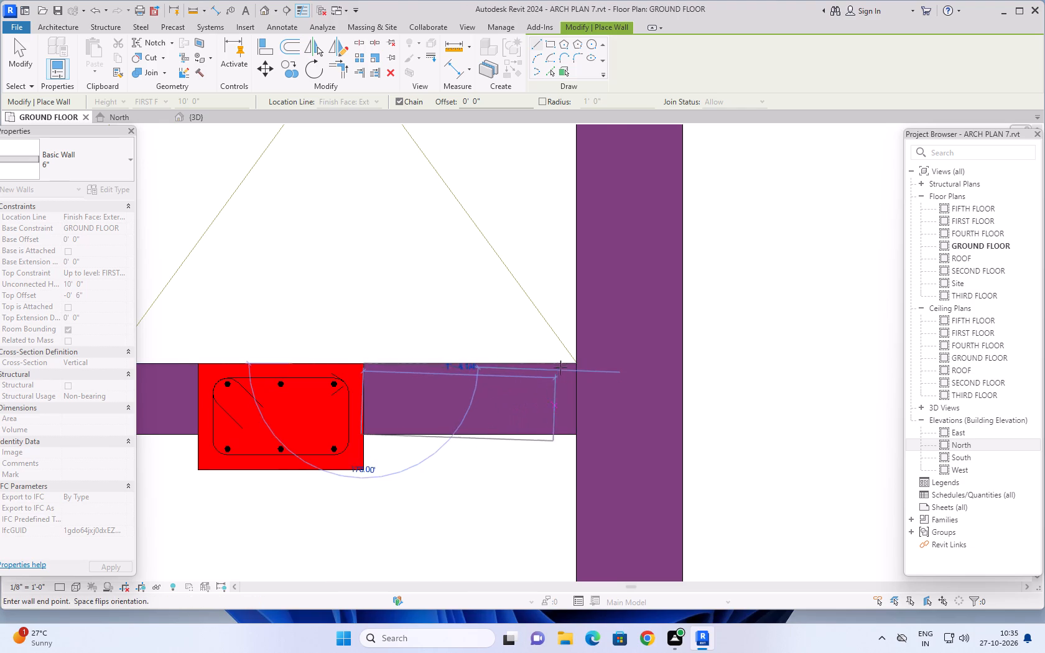
pyautogui.scroll(3, 574, 367)
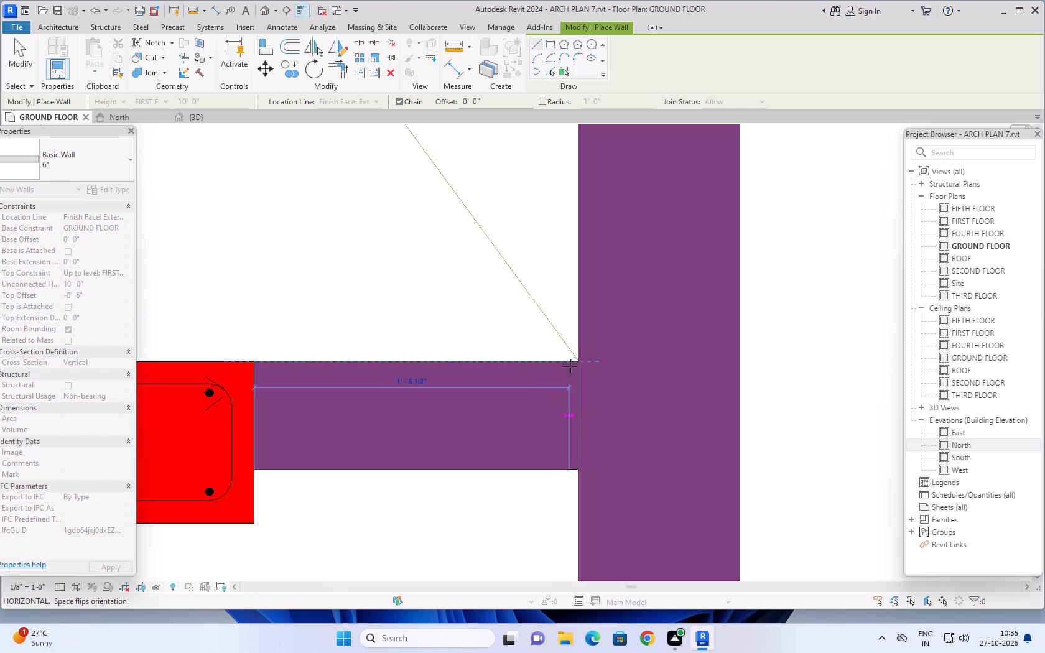
pyautogui.click(578, 363)
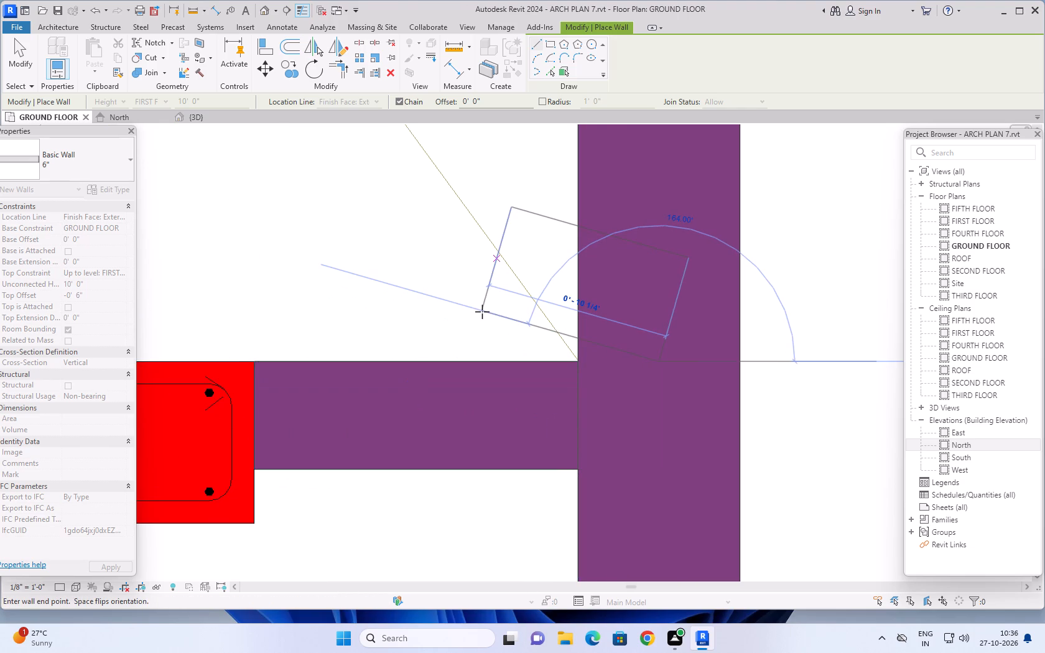
pyautogui.press('Escape')
# Draw a vertical 6" wall between the puja/foyer and master bedroom, from the dining-side column down to the staircase wall's column, flipped onto the tracing.
pyautogui.scroll(-10, 482, 312)
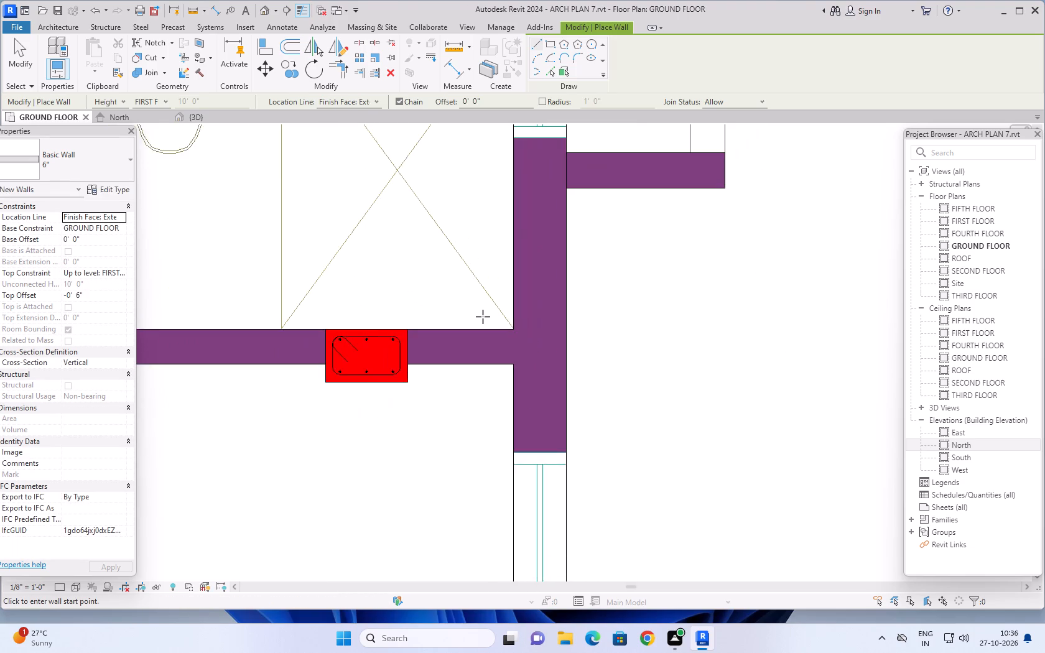
pyautogui.scroll(-4, 483, 317)
pyautogui.scroll(-5, 425, 378)
pyautogui.moveTo(422, 378); pyautogui.dragTo(439, 373, button='middle')
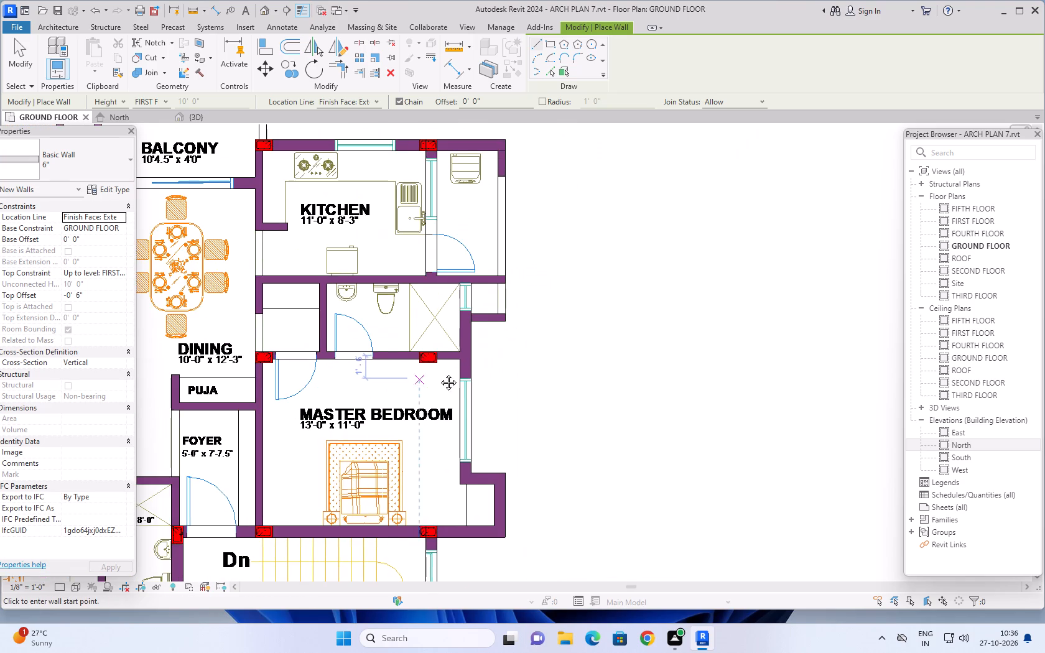
pyautogui.moveTo(439, 373); pyautogui.dragTo(576, 310, button='middle')
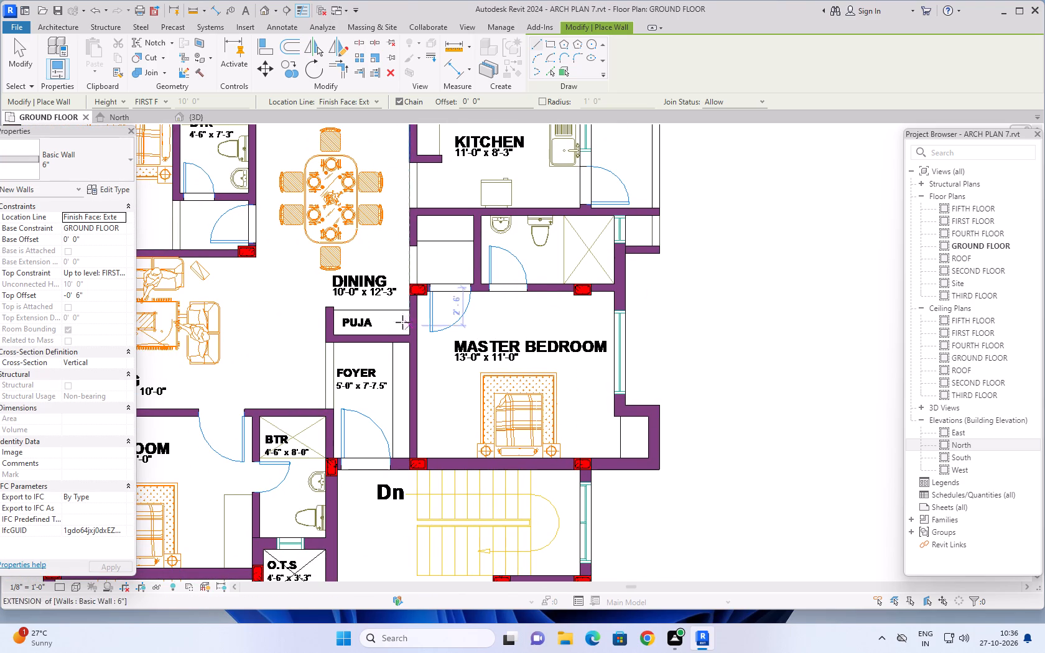
pyautogui.scroll(7, 390, 312)
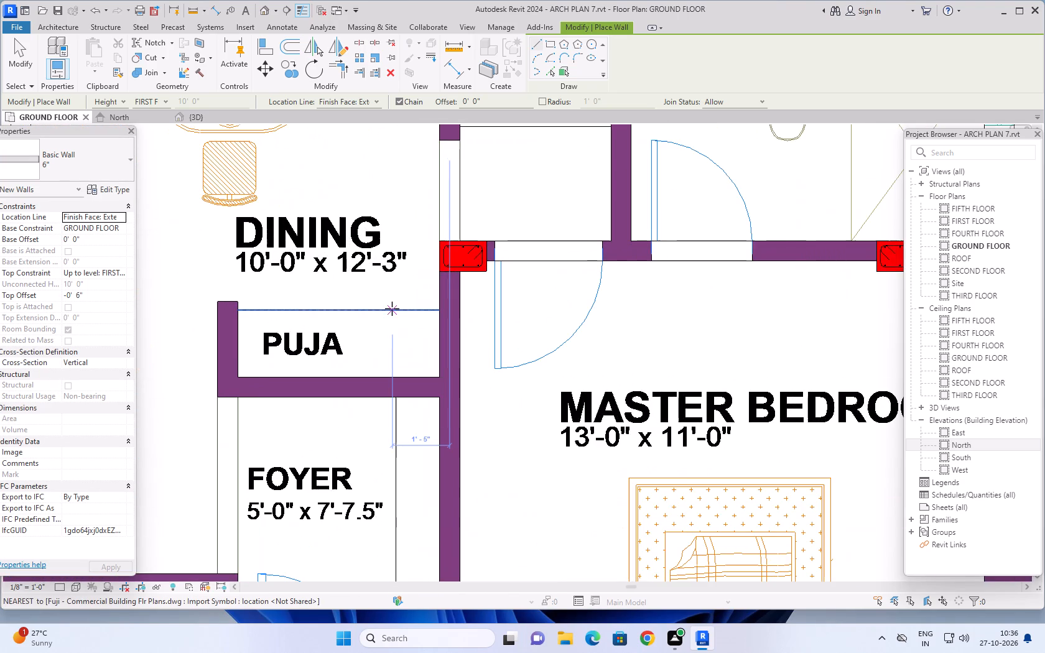
pyautogui.scroll(2, 392, 308)
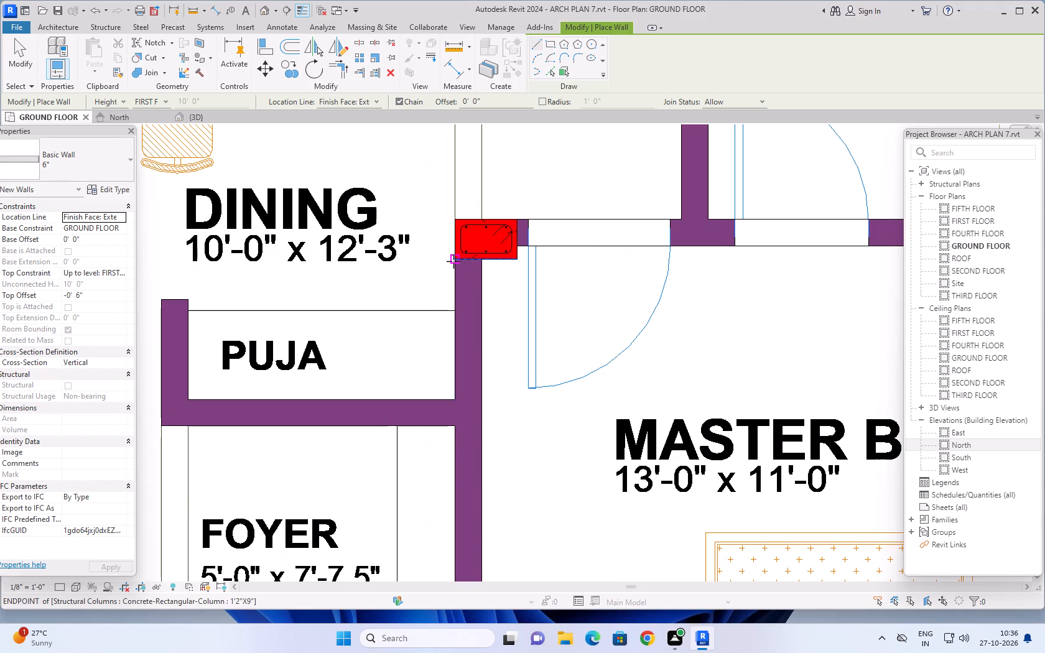
pyautogui.click(453, 262)
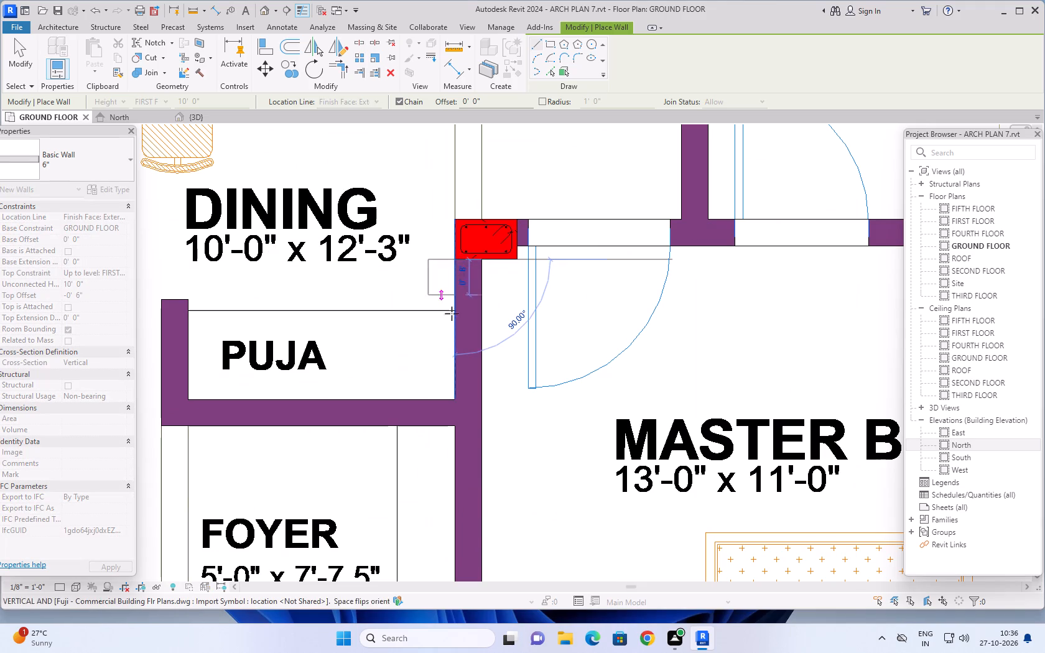
pyautogui.press('space')
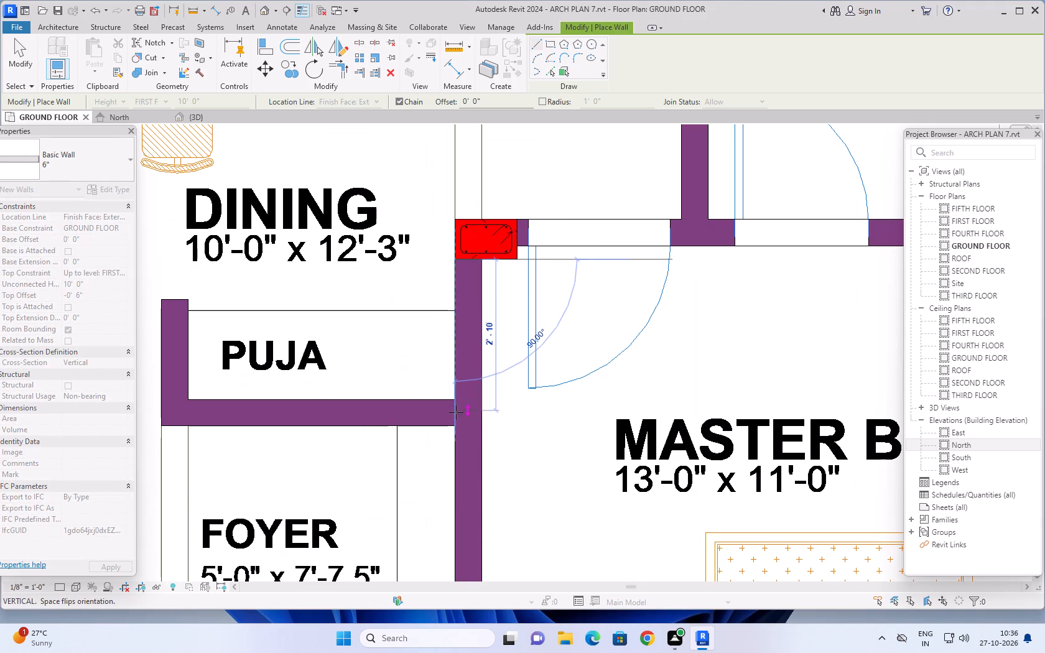
pyautogui.scroll(-3, 455, 444)
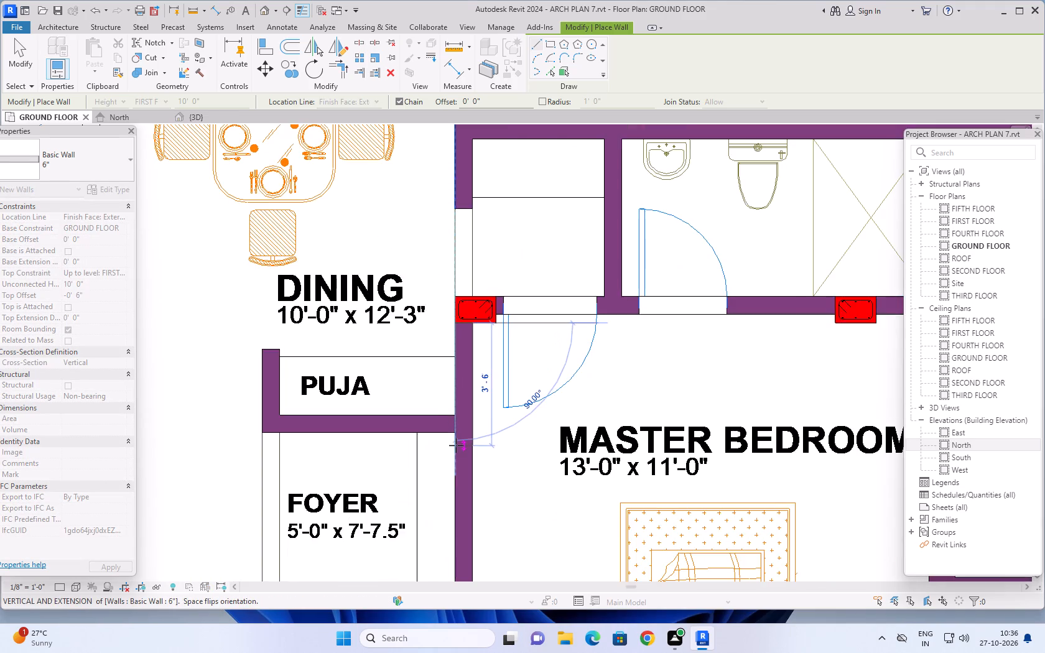
pyautogui.scroll(-4, 457, 447)
pyautogui.moveTo(457, 450); pyautogui.dragTo(455, 234, button='middle')
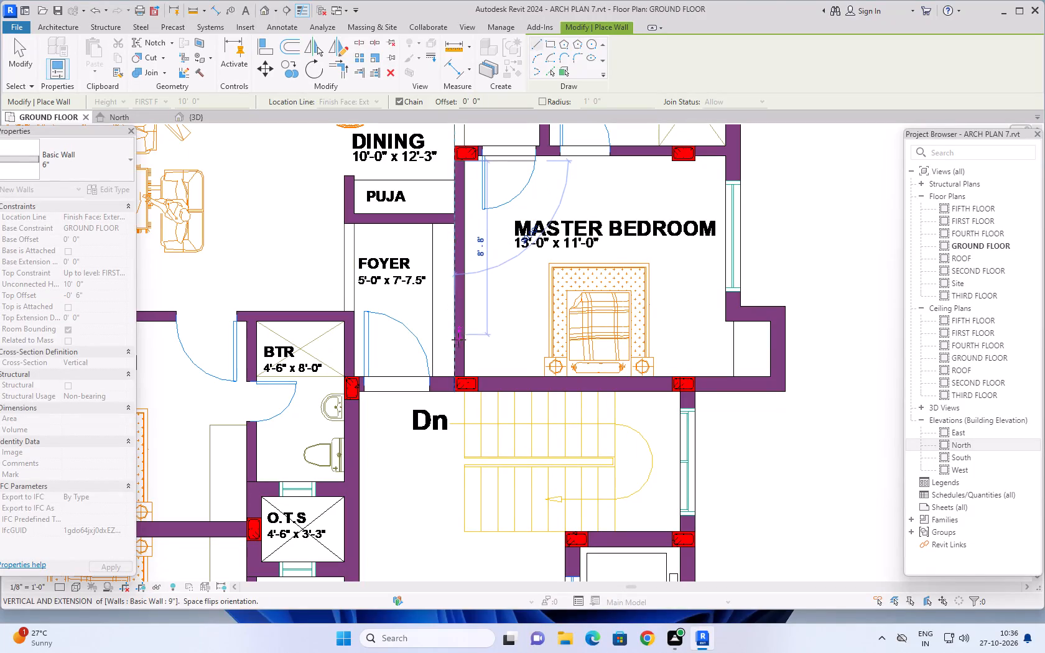
pyautogui.scroll(12, 455, 373)
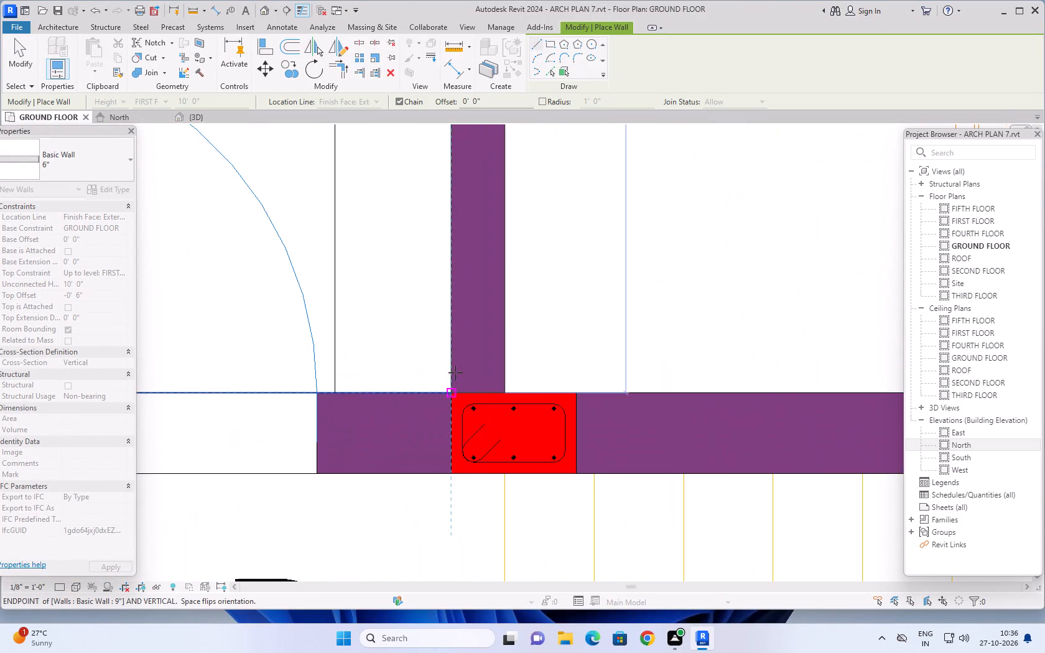
pyautogui.click(452, 394)
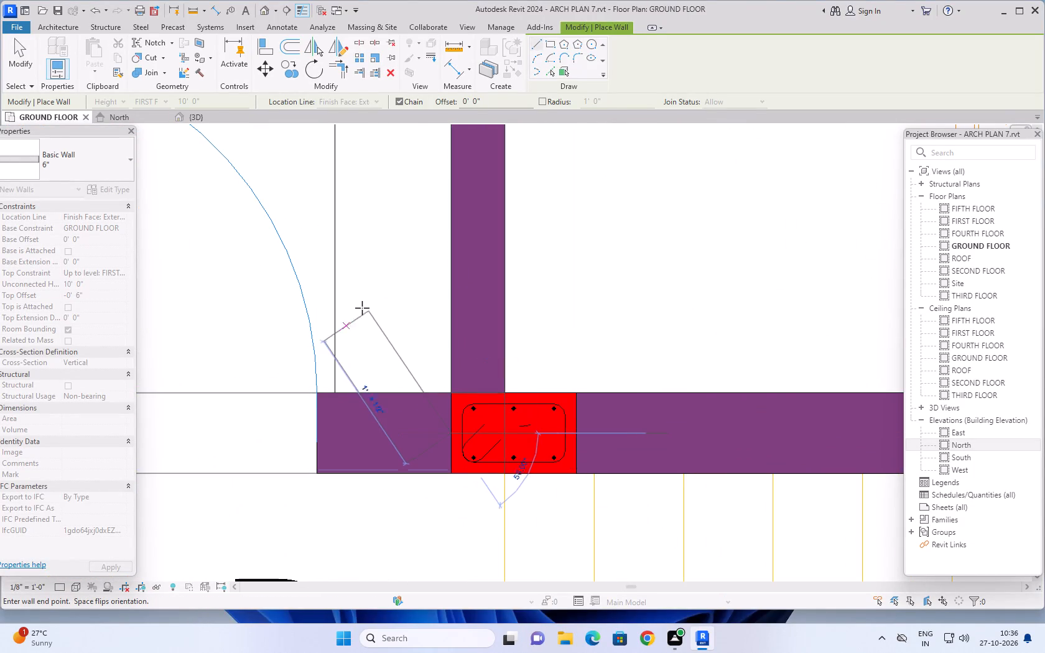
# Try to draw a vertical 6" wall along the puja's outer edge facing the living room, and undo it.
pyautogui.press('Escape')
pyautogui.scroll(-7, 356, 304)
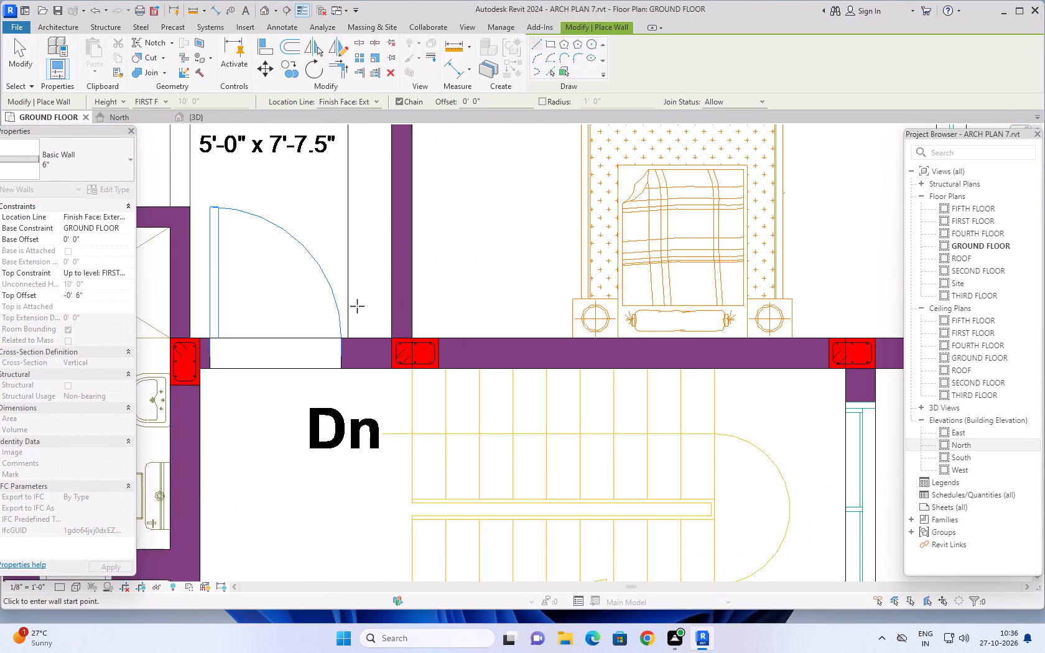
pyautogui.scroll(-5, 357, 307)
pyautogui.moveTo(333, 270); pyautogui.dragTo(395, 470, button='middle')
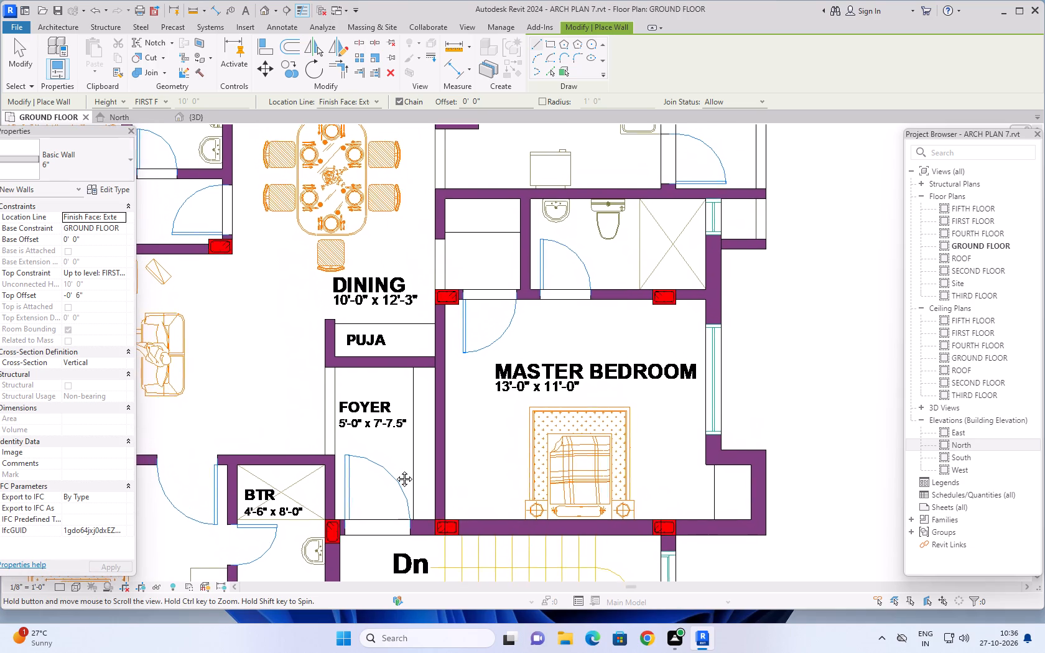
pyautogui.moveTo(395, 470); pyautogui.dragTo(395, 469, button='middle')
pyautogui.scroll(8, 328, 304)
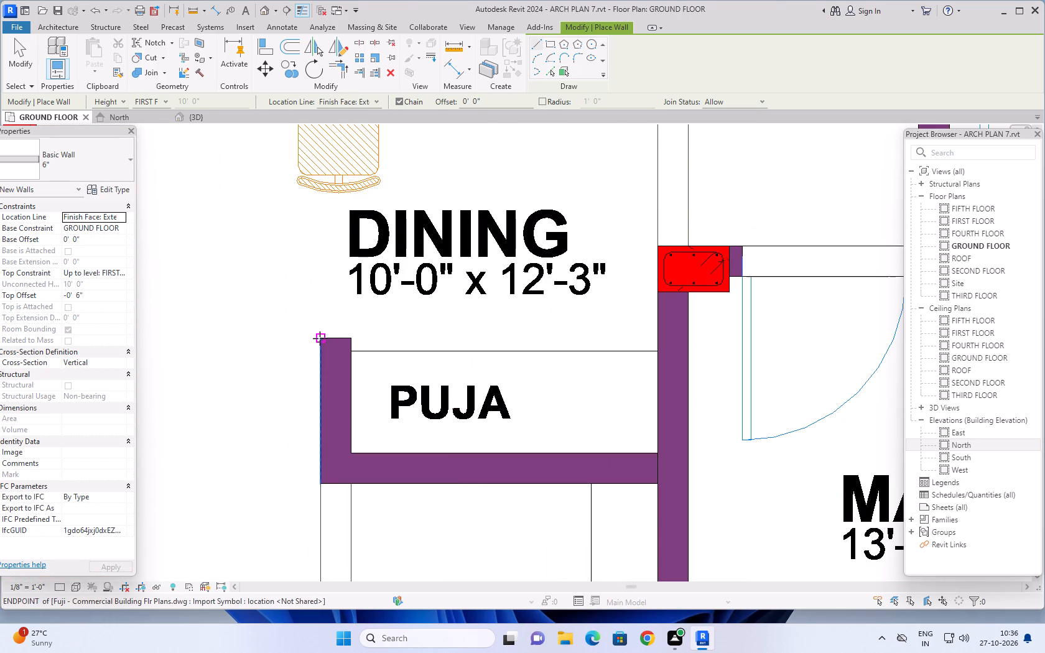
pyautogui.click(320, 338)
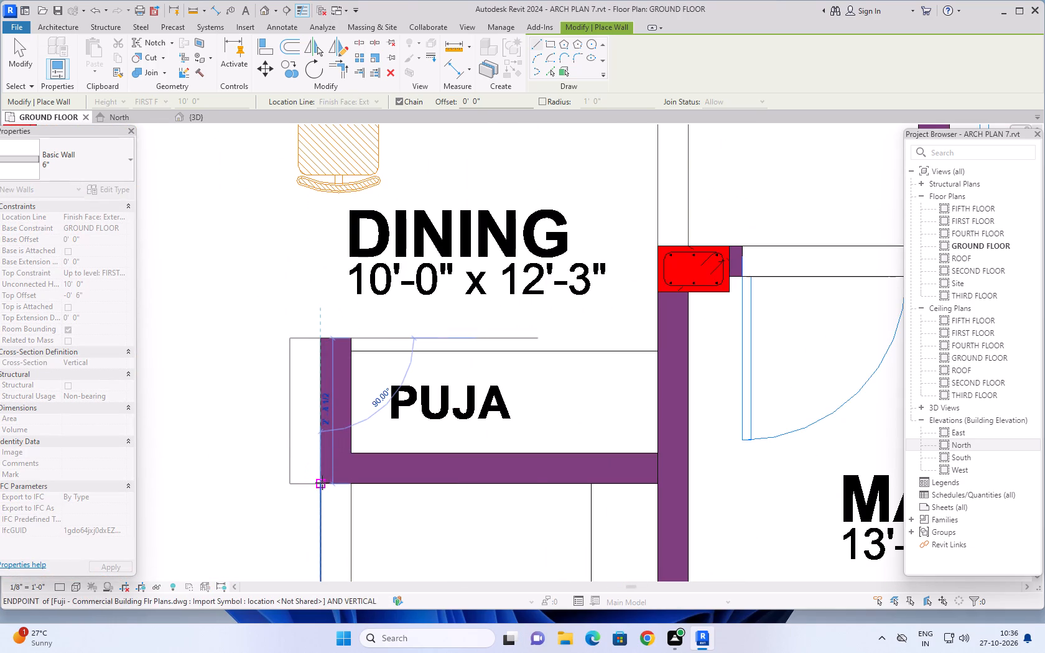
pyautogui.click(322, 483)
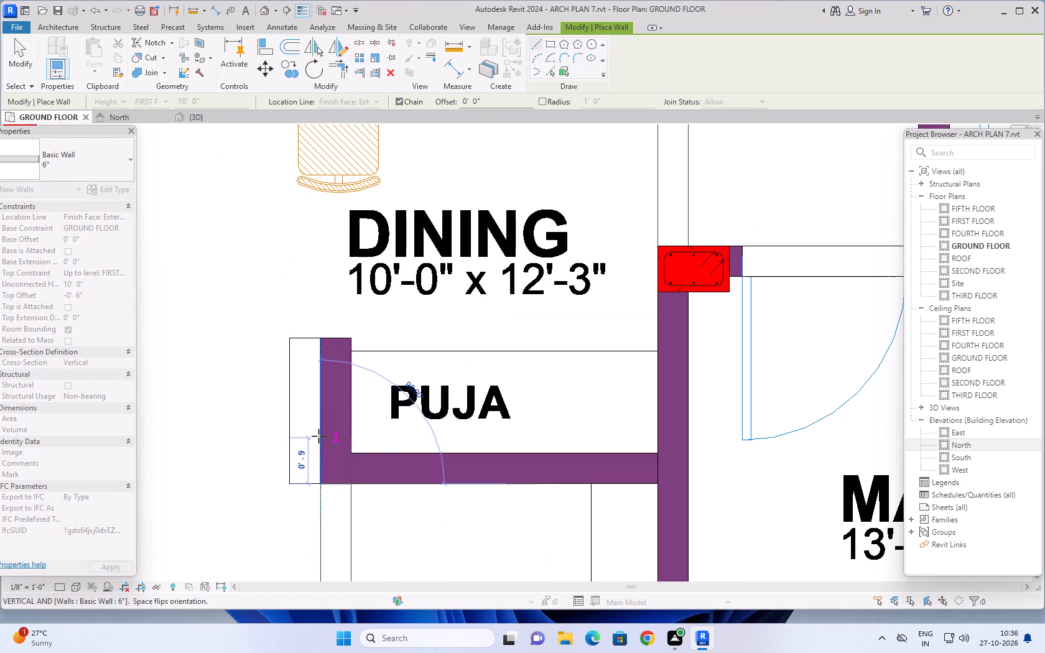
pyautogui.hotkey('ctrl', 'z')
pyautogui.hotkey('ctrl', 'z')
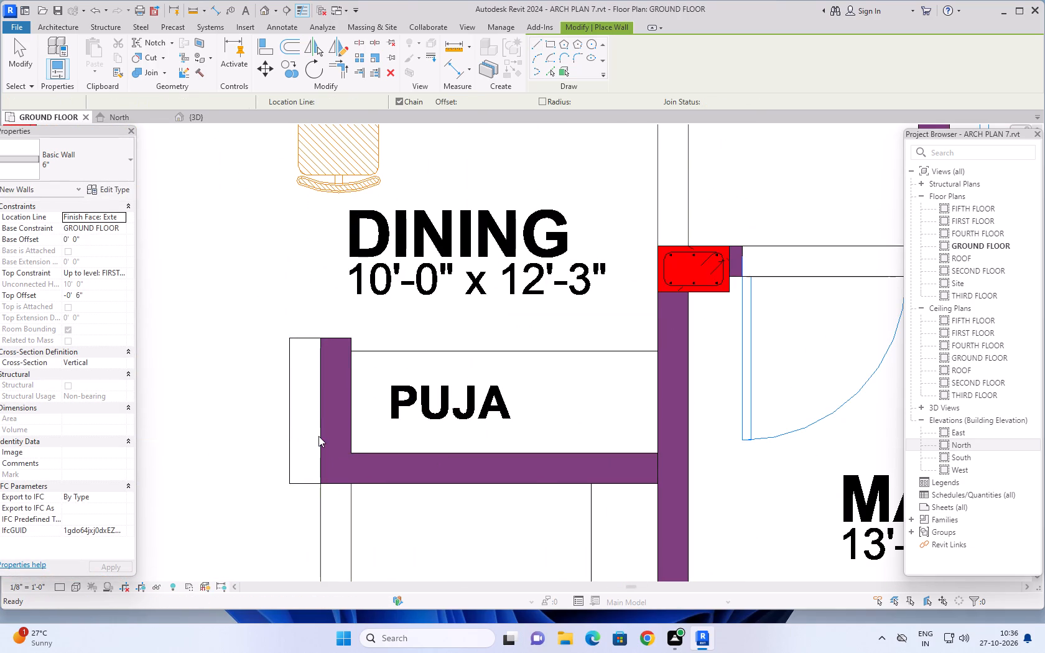
# Draw an L-shaped 6" wall down the puja's living-side edge, flipped onto the tracing, and along the puja/foyer line to the master bedroom wall.
pyautogui.click(318, 338)
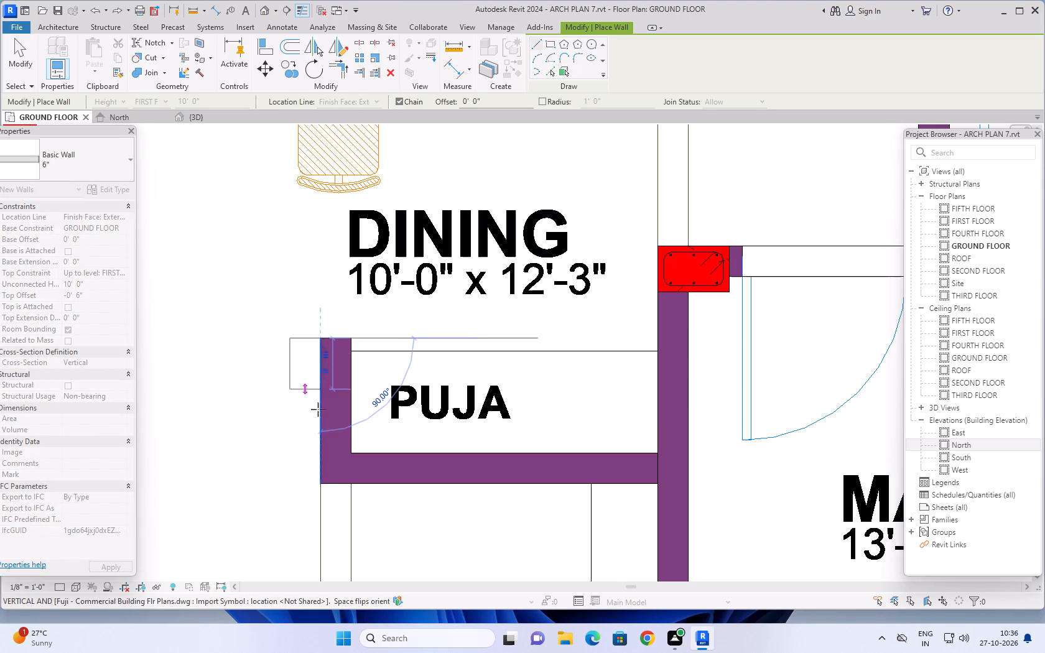
pyautogui.press('space')
pyautogui.click(323, 483)
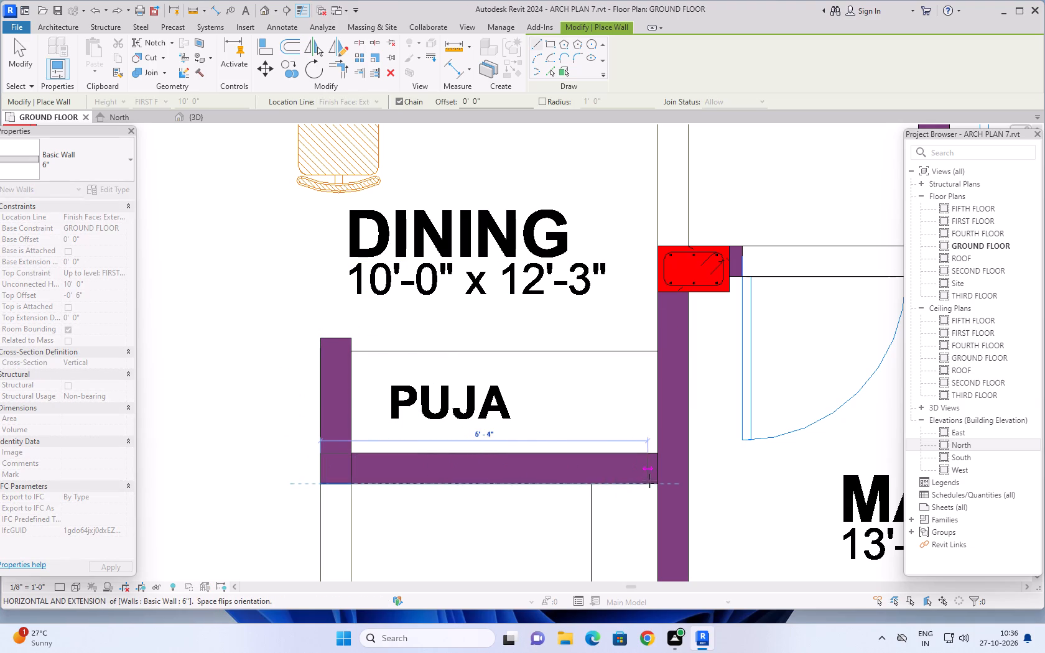
pyautogui.scroll(6, 656, 483)
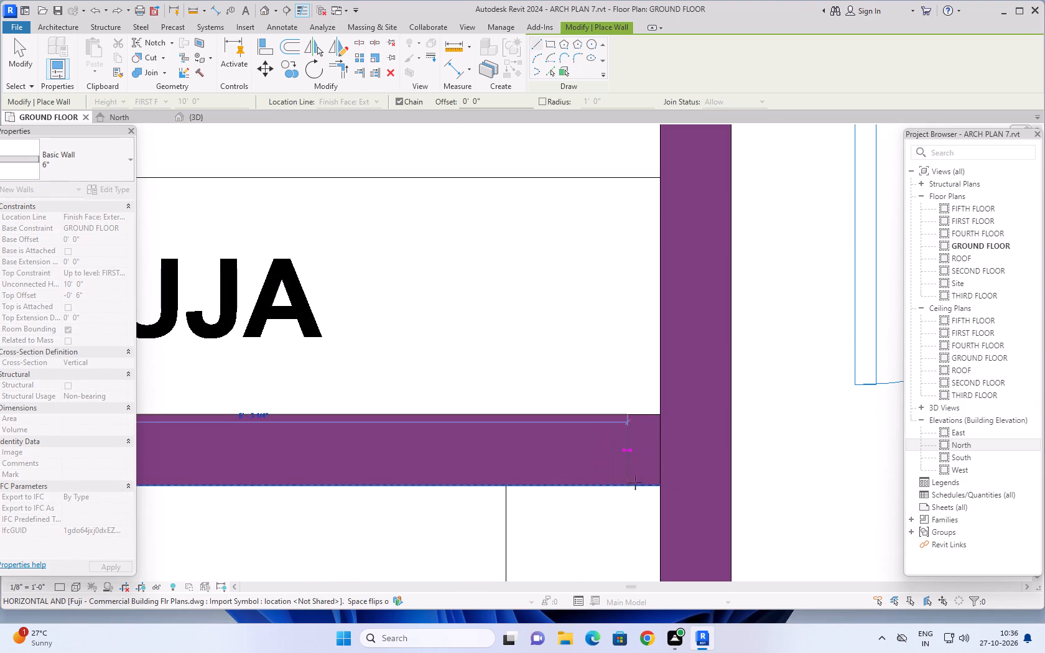
pyautogui.click(659, 485)
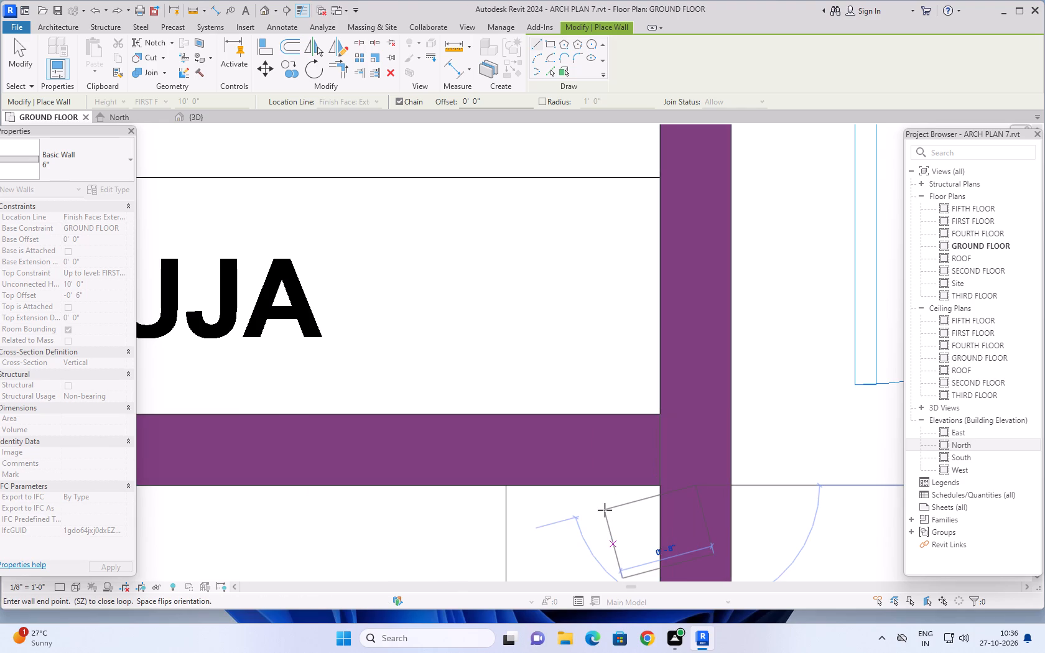
pyautogui.scroll(5, 639, 501)
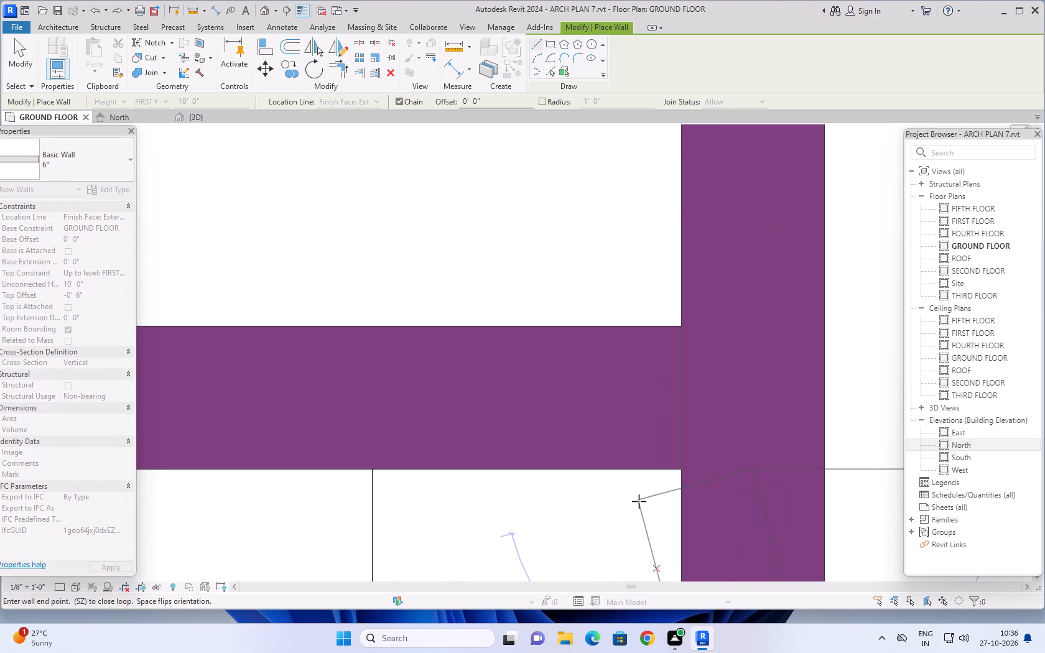
pyautogui.press('Escape')
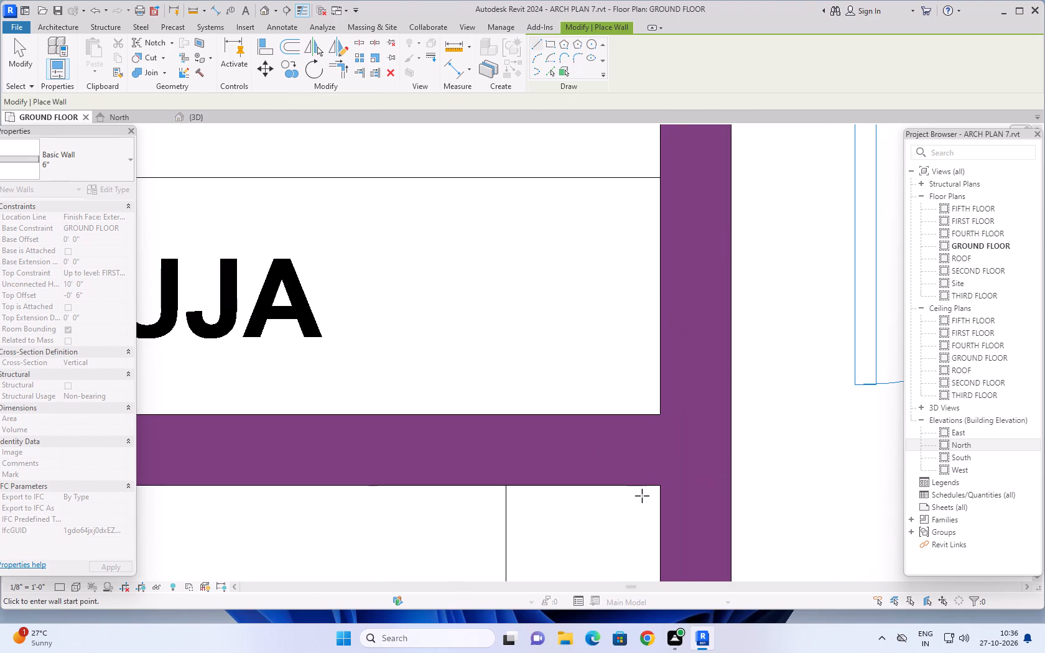
# Draw a horizontal 6" wall, about 18'-4 1/2" long, below the living room from the balcony-side column to the bathroom's foyer-side corner.
pyautogui.scroll(-11, 632, 491)
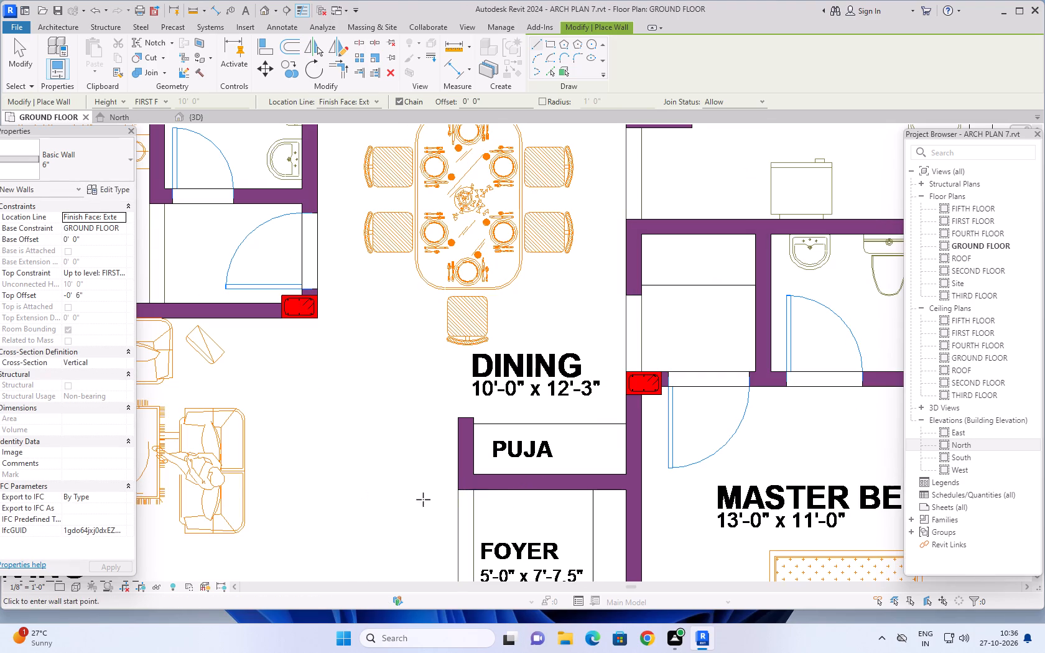
pyautogui.scroll(-6, 398, 493)
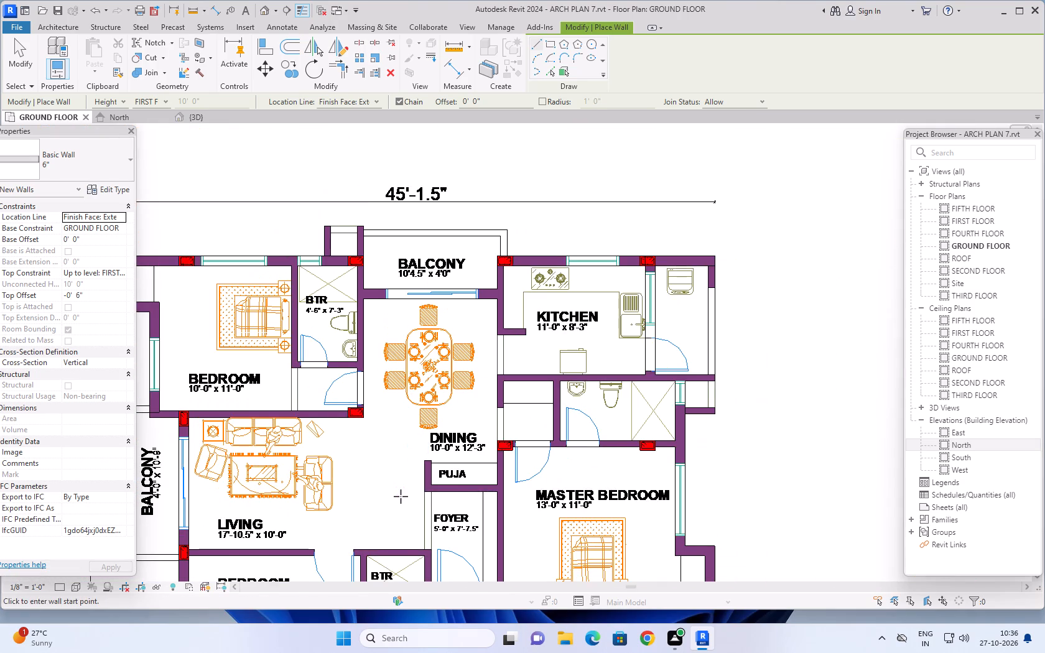
pyautogui.moveTo(401, 496); pyautogui.dragTo(419, 327, button='middle')
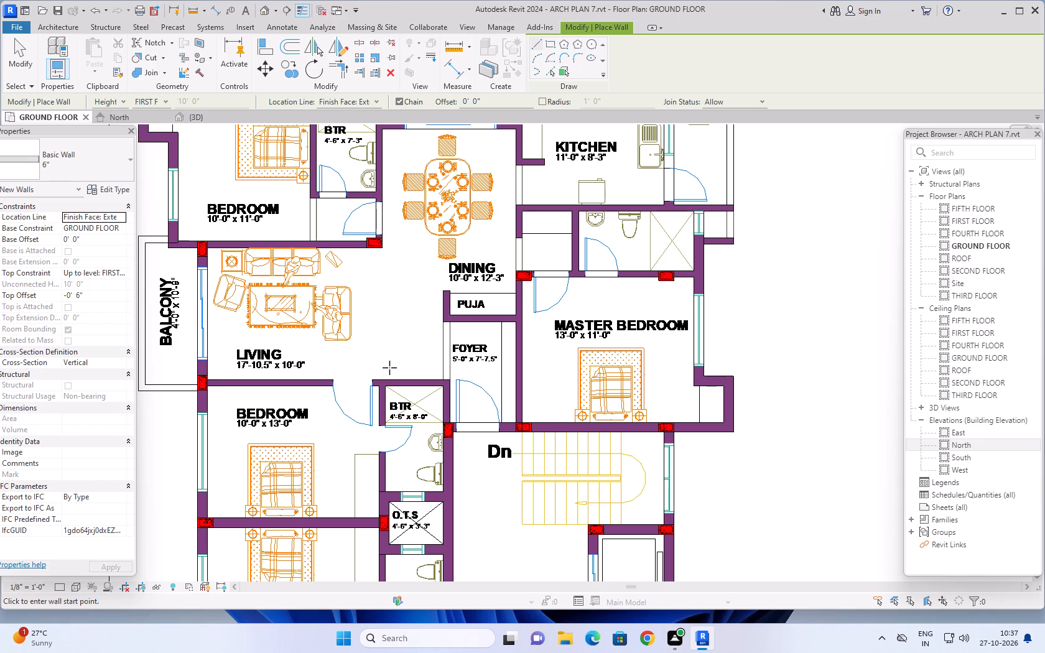
pyautogui.scroll(-2, 381, 341)
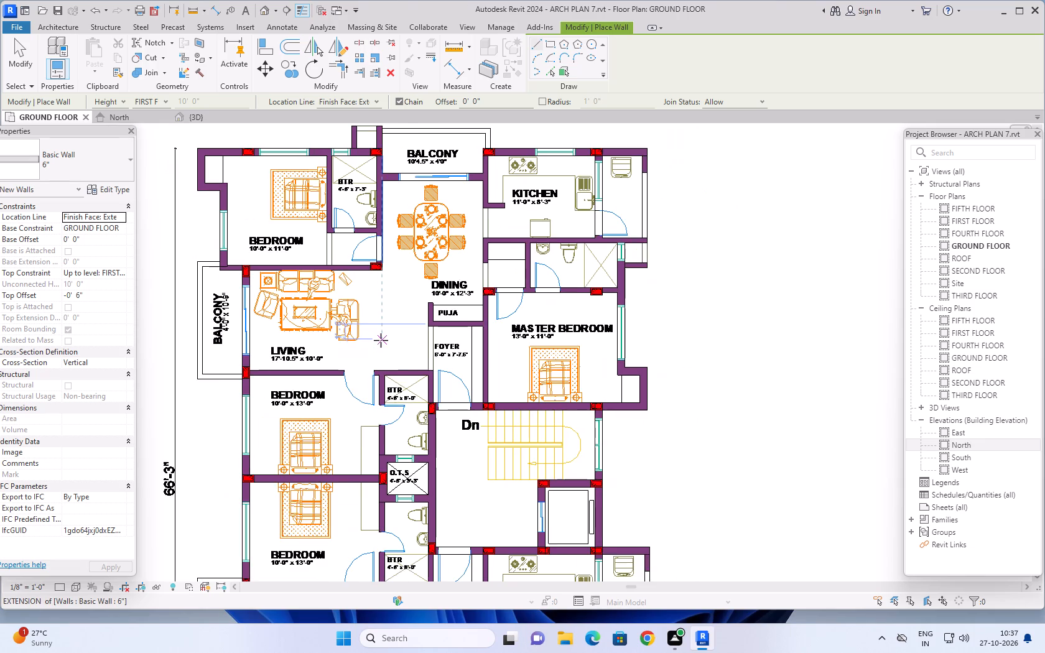
pyautogui.scroll(-1, 381, 340)
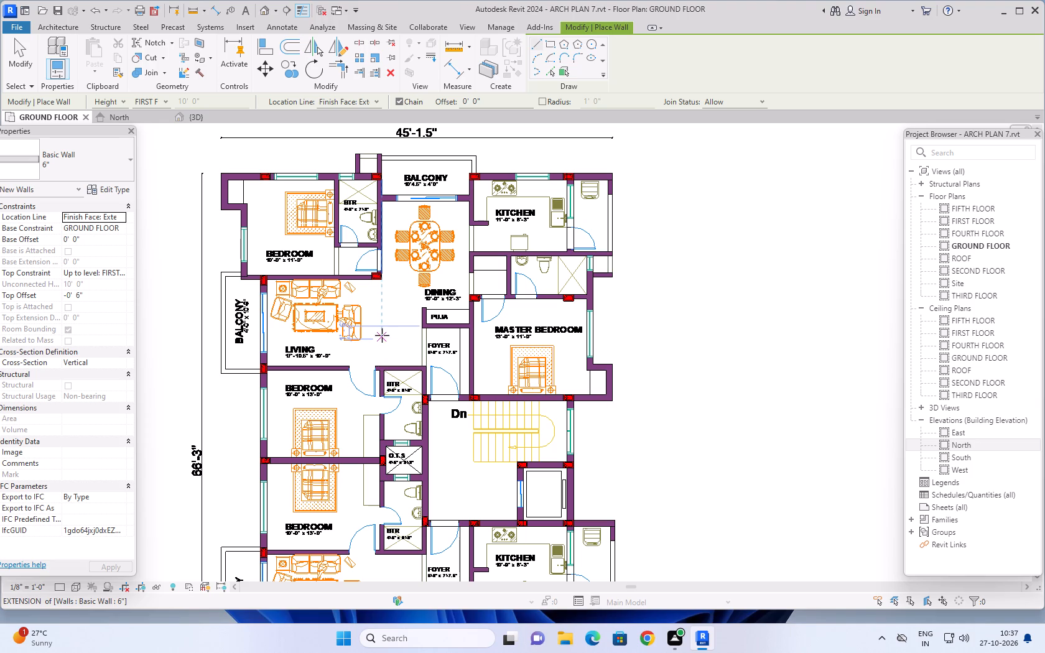
pyautogui.scroll(13, 272, 366)
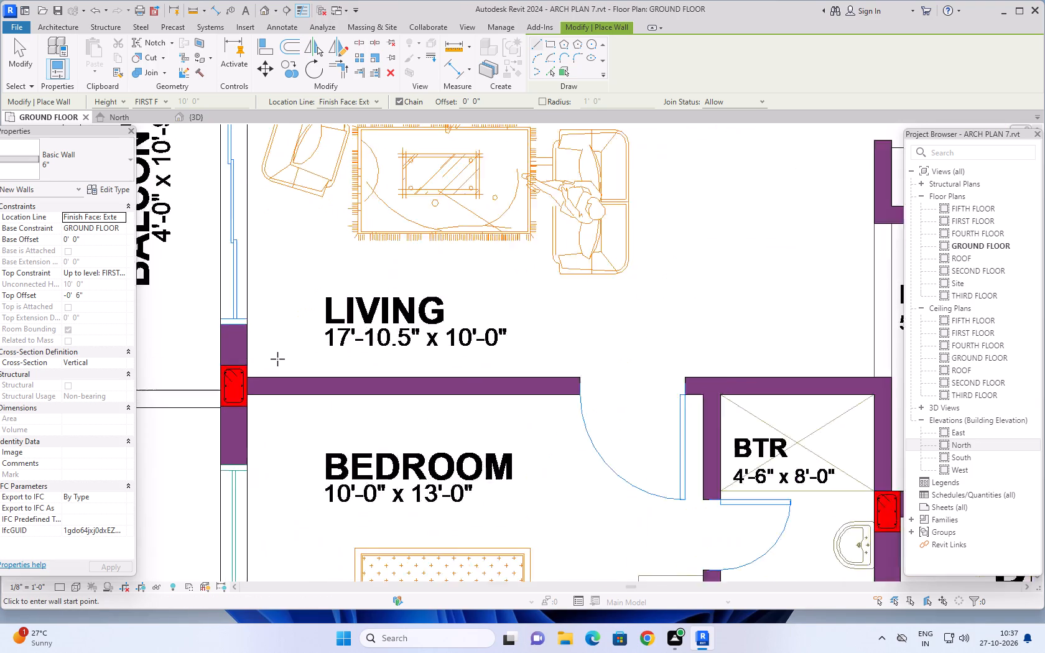
pyautogui.scroll(5, 277, 359)
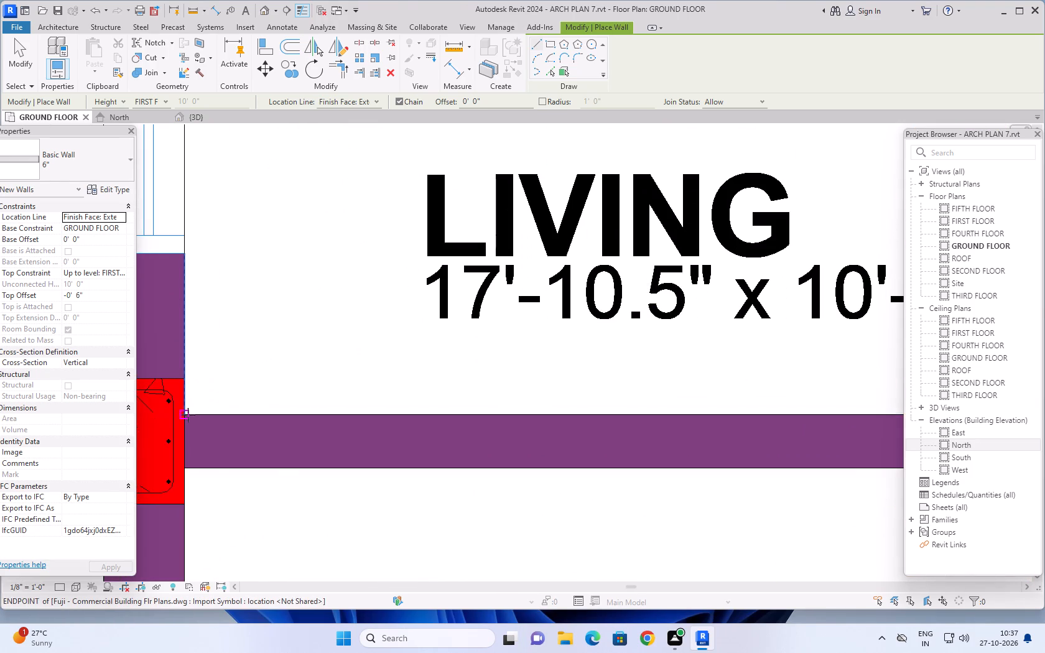
pyautogui.click(188, 415)
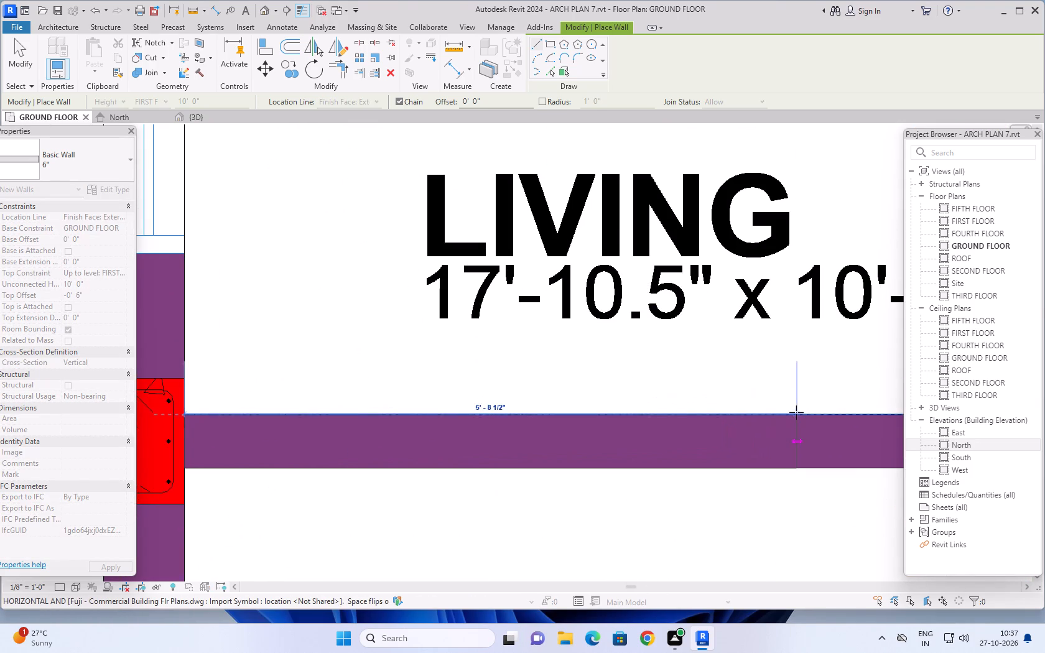
pyautogui.scroll(-8, 798, 414)
pyautogui.moveTo(794, 413); pyautogui.dragTo(425, 394, button='middle')
pyautogui.scroll(-2, 796, 397)
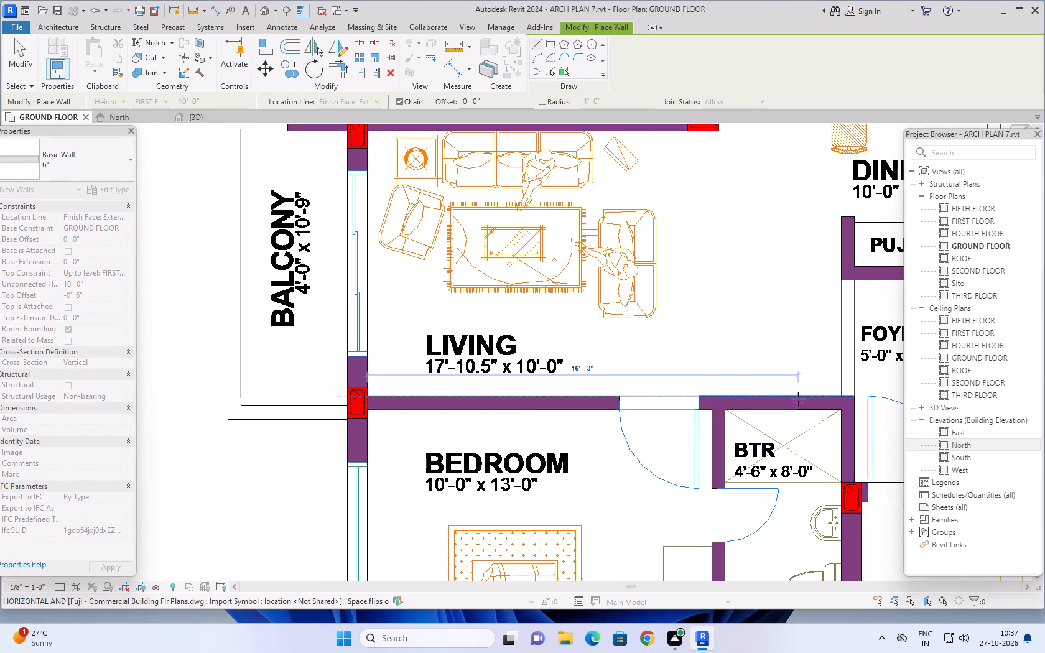
pyautogui.moveTo(796, 399); pyautogui.dragTo(564, 356, button='middle')
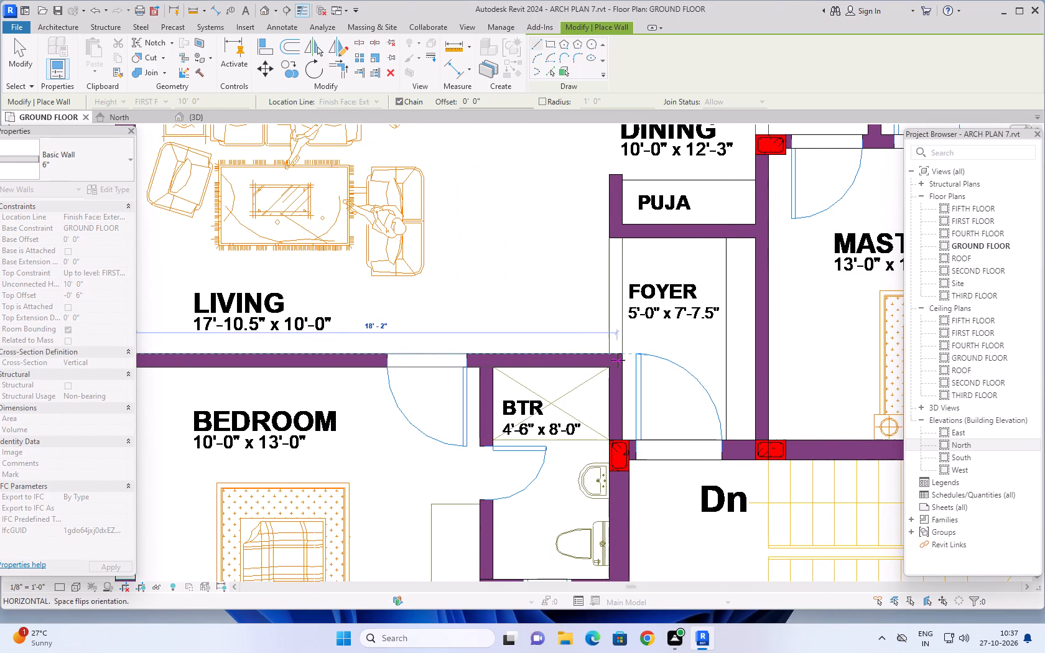
pyautogui.click(623, 356)
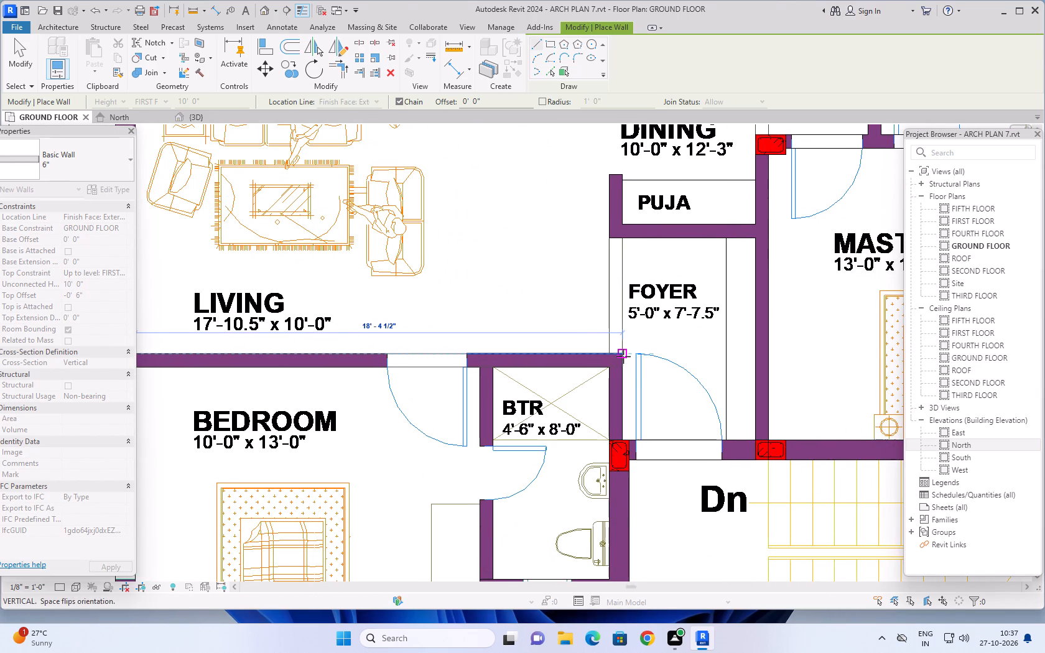
pyautogui.scroll(-3, 389, 333)
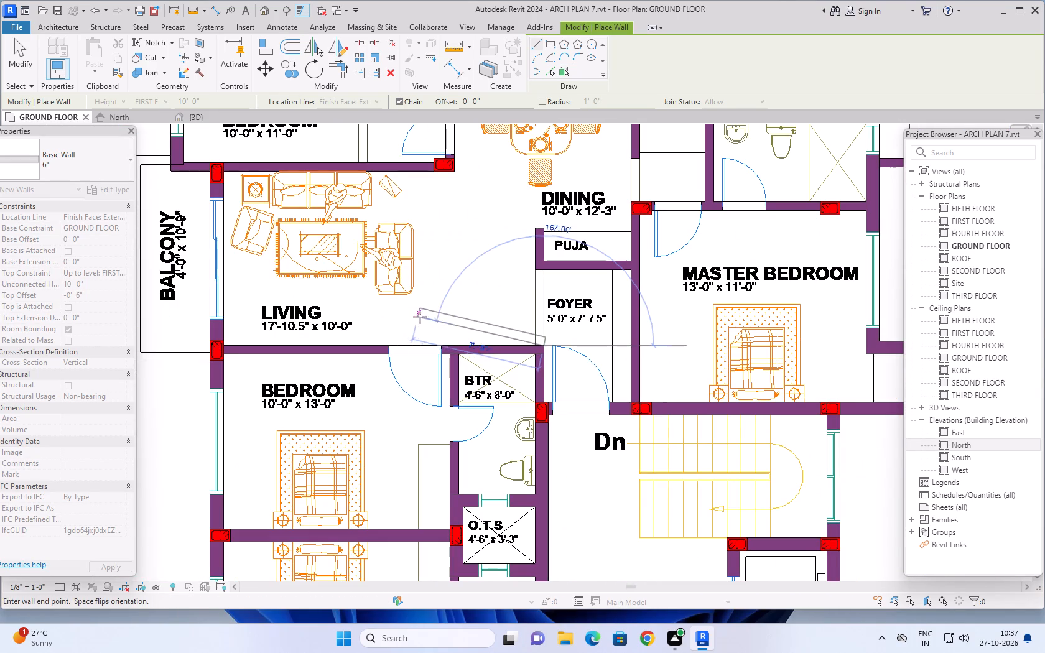
pyautogui.press('Escape')
# Examine the modelled walls in the 3D view and return to the GROUND FLOOR plan.
pyautogui.scroll(-3, 468, 304)
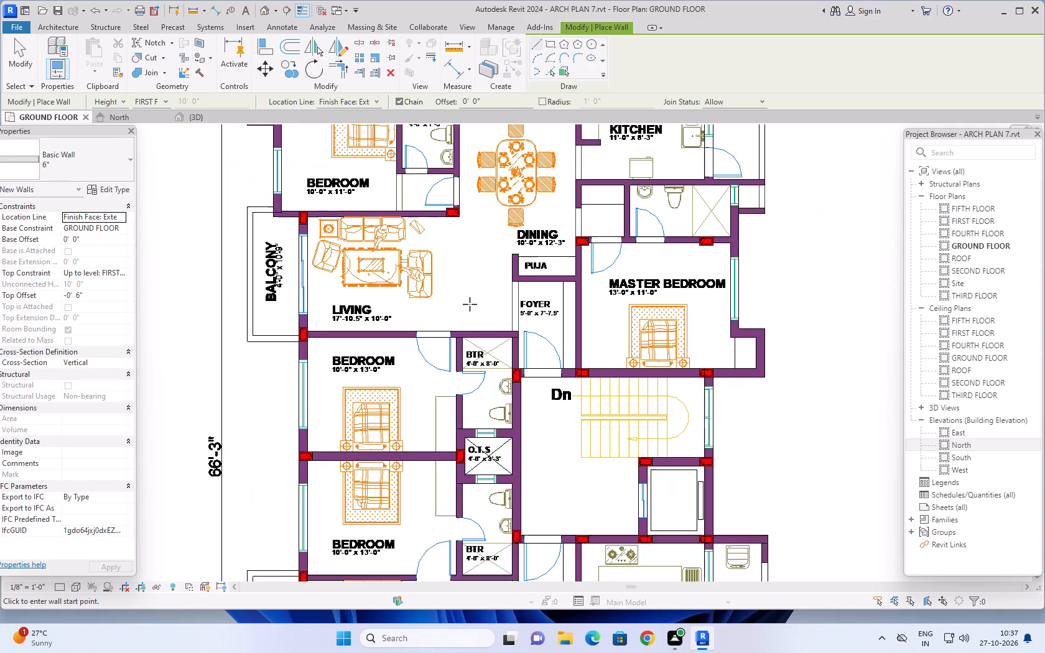
pyautogui.scroll(-1, 470, 304)
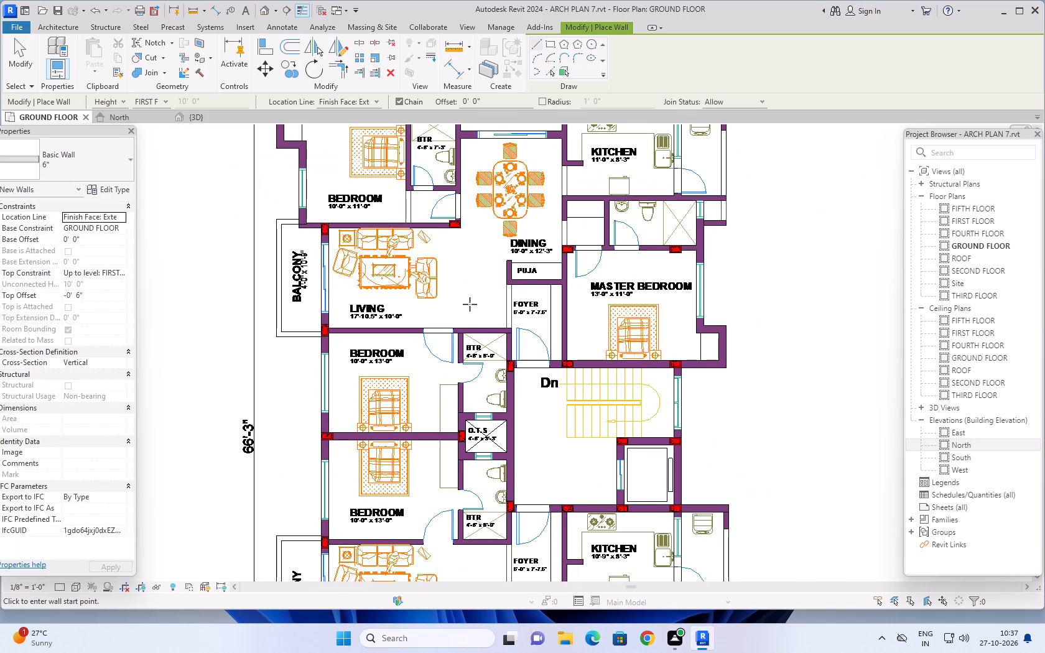
pyautogui.click(208, 116)
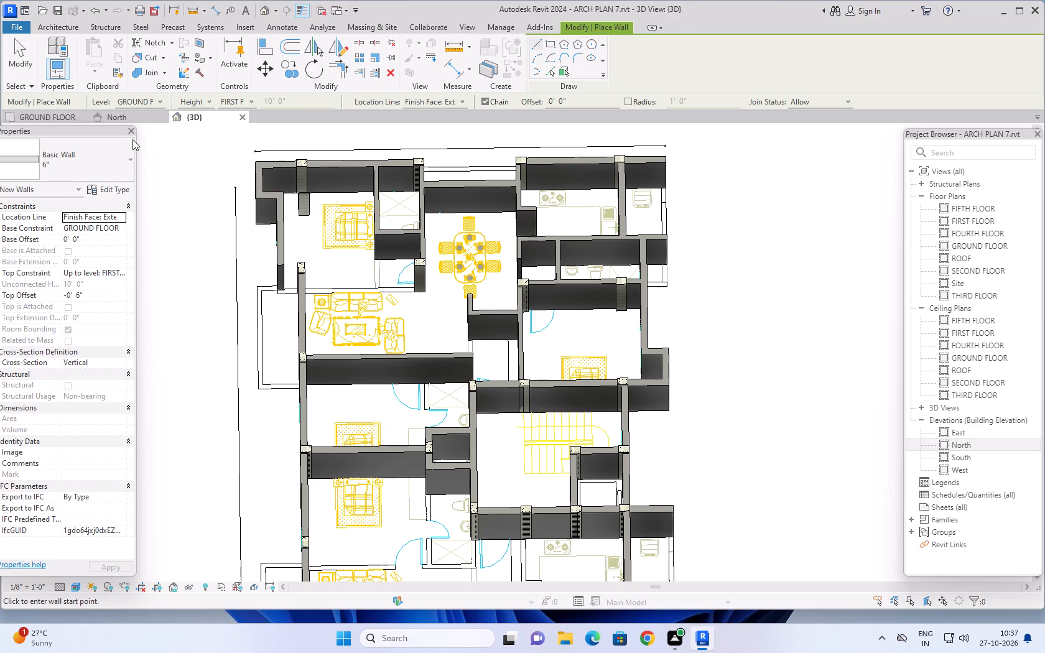
pyautogui.click(42, 115)
# Draw a horizontal 6" wall, about 12'-1" long, between the upper bedroom and living room from the dining-side column to the balcony-side column, flipped onto the tracing.
pyautogui.scroll(-2, 264, 236)
pyautogui.scroll(1, 315, 206)
pyautogui.moveTo(328, 205); pyautogui.dragTo(256, 268, button='middle')
pyautogui.scroll(3, 256, 268)
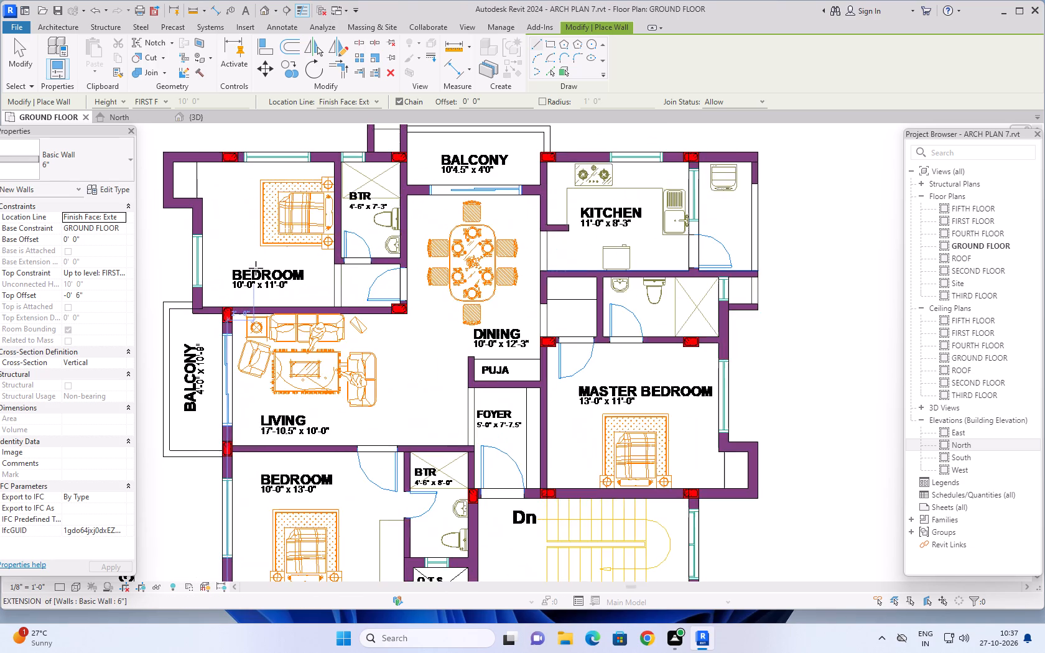
pyautogui.scroll(5, 256, 268)
pyautogui.scroll(-2, 256, 268)
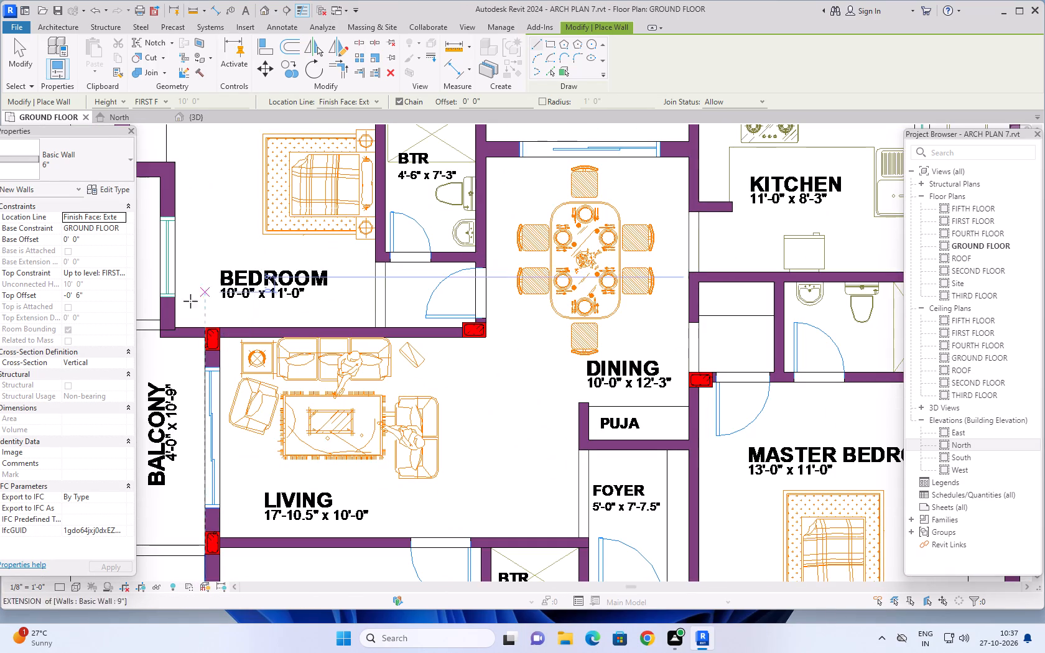
pyautogui.scroll(8, 171, 337)
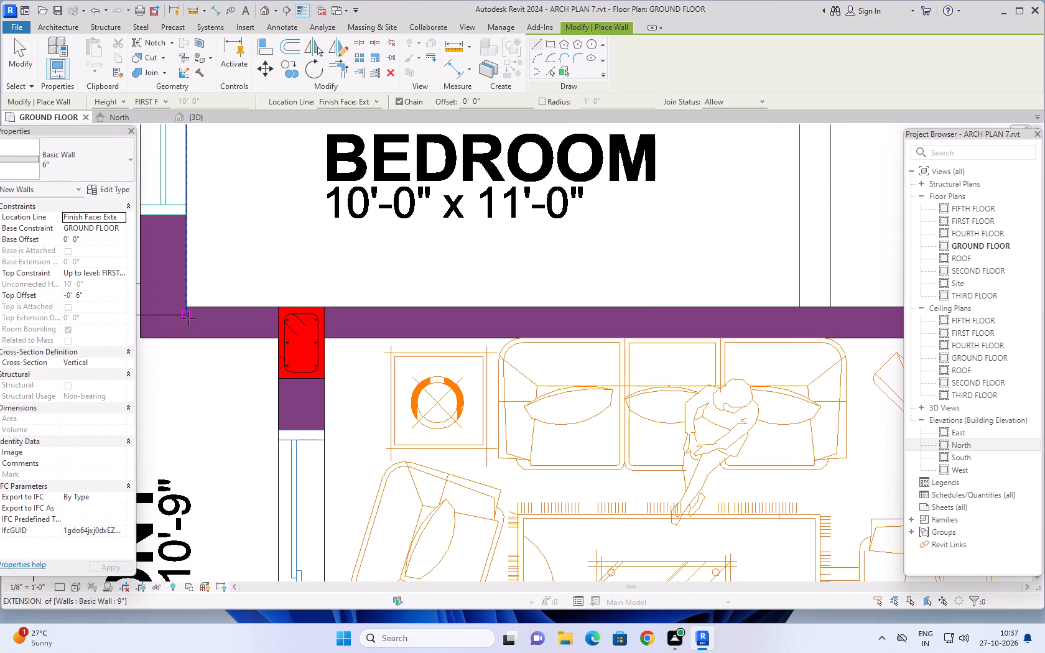
pyautogui.scroll(-1, 231, 289)
pyautogui.moveTo(249, 279); pyautogui.dragTo(320, 254, button='middle')
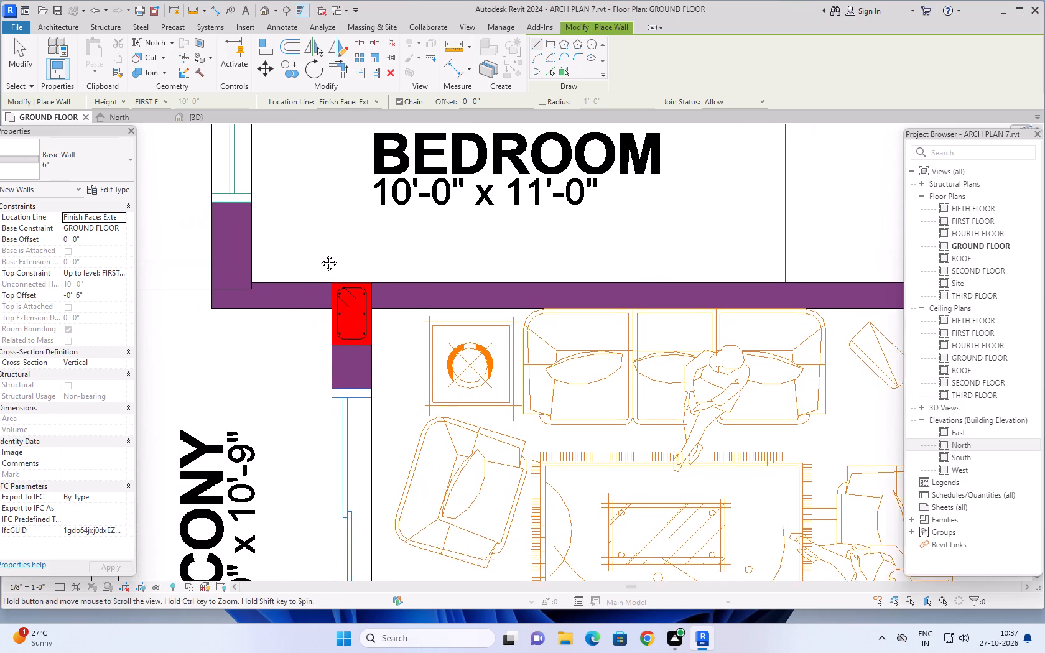
pyautogui.moveTo(320, 254); pyautogui.dragTo(356, 249, button='middle')
pyautogui.scroll(-2, 356, 249)
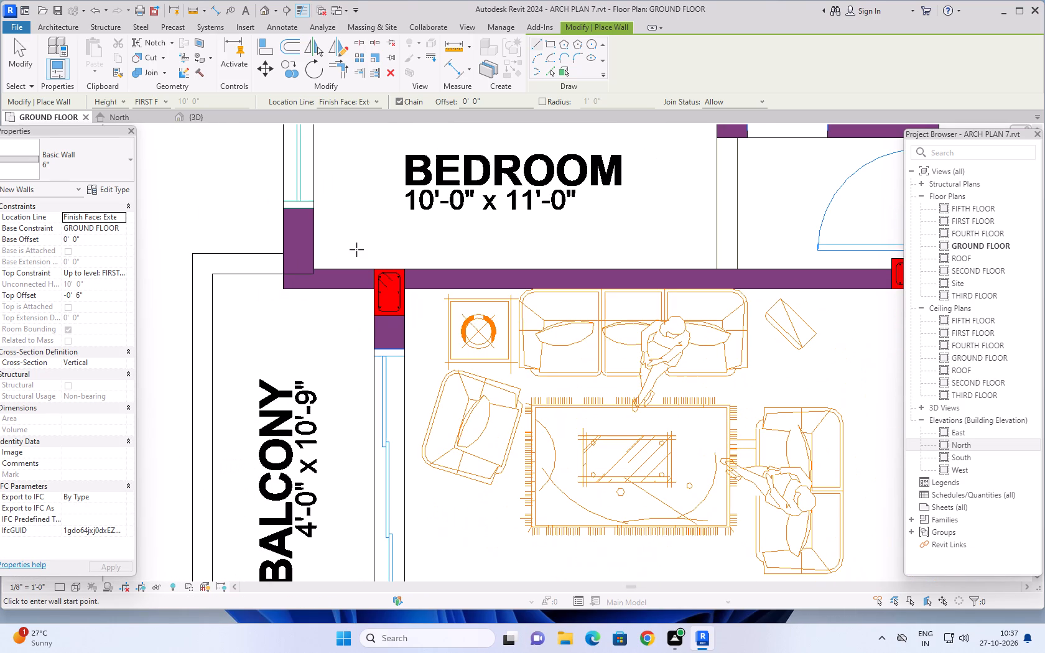
pyautogui.scroll(-2, 378, 245)
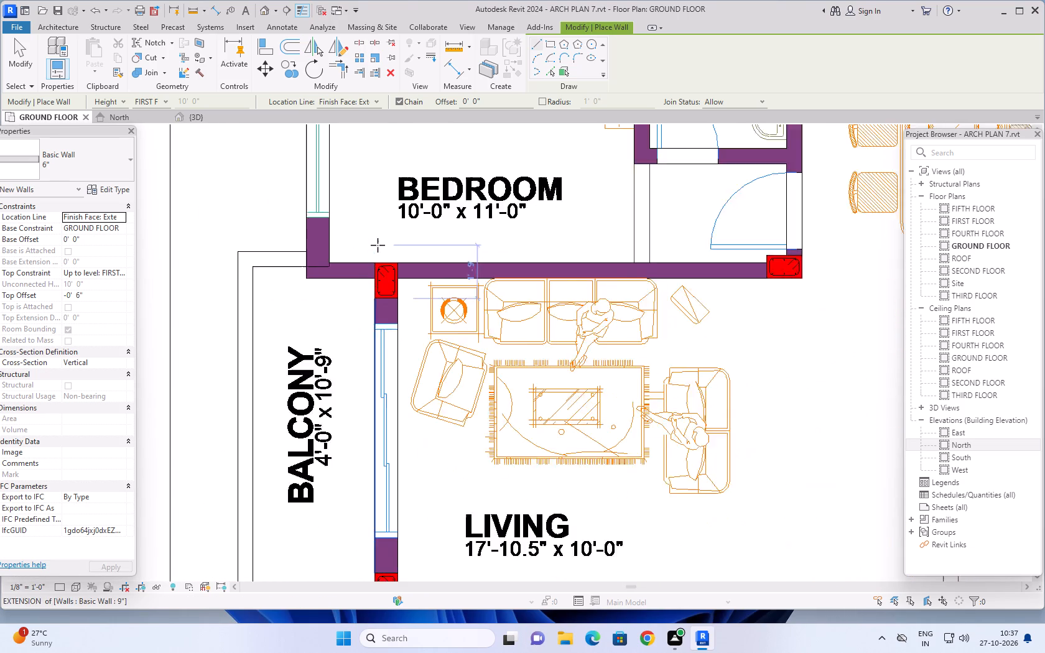
pyautogui.scroll(-3, 378, 245)
pyautogui.moveTo(391, 241); pyautogui.dragTo(266, 305, button='middle')
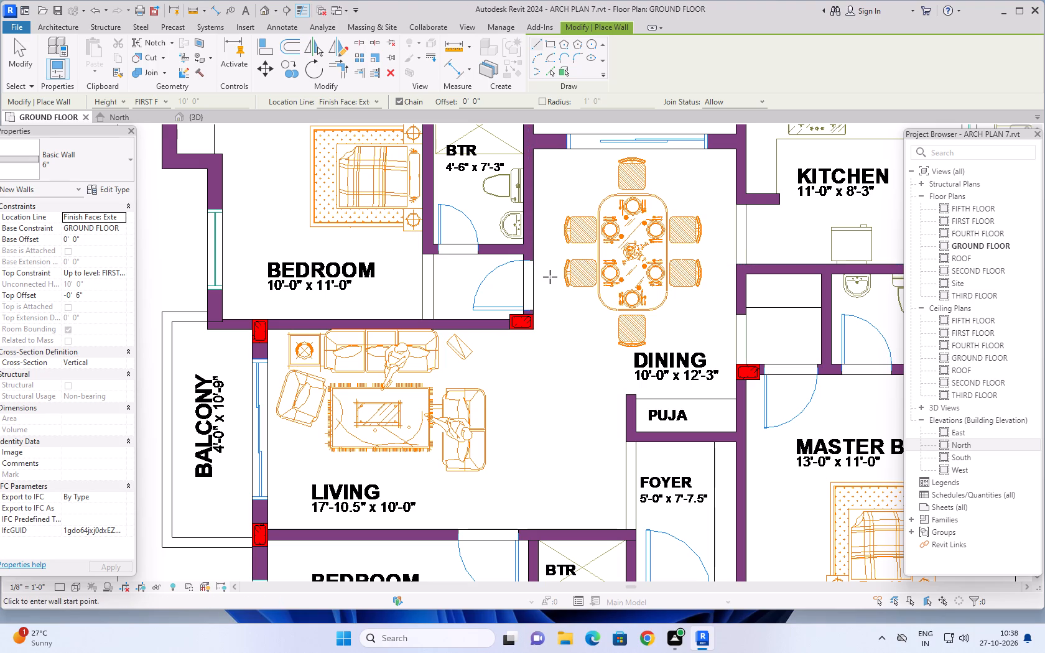
pyautogui.scroll(7, 498, 313)
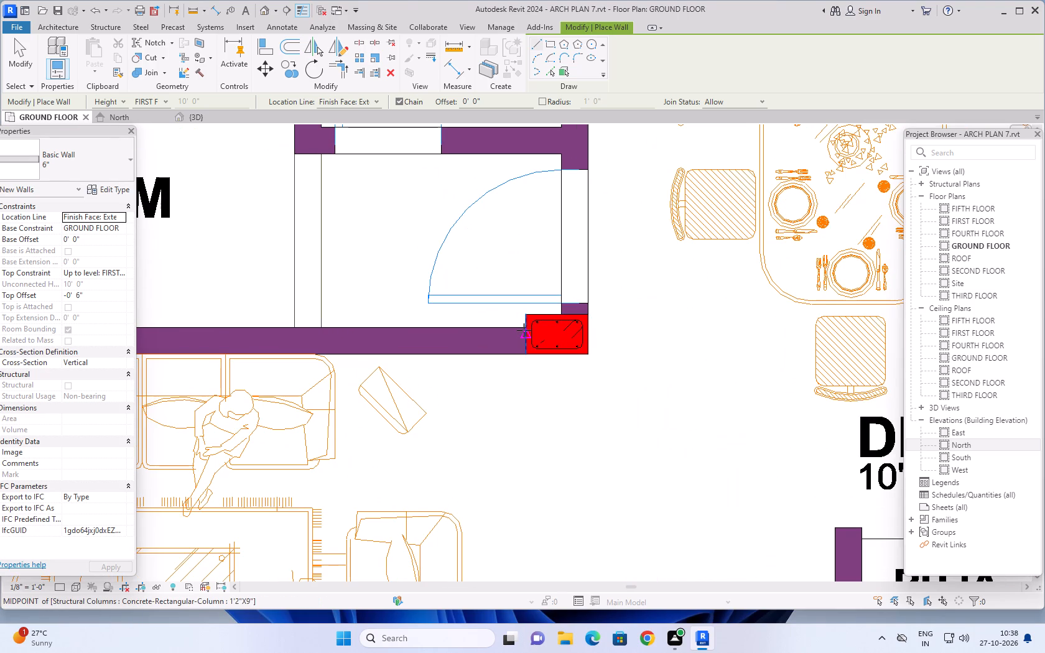
pyautogui.click(524, 327)
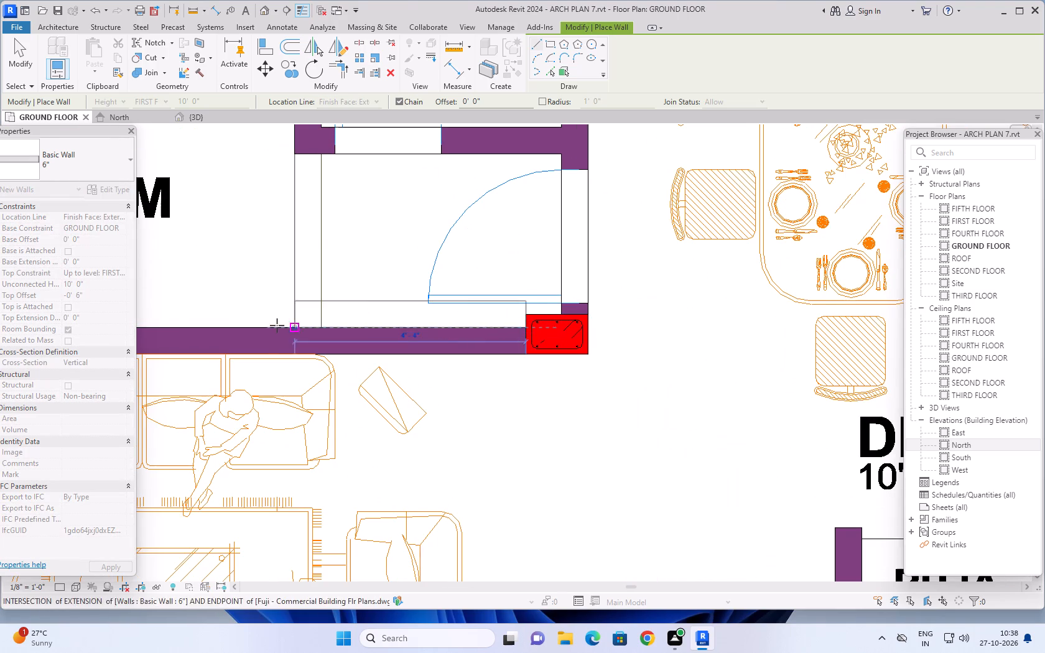
pyautogui.scroll(-3, 266, 325)
pyautogui.press('space')
pyautogui.scroll(-5, 266, 325)
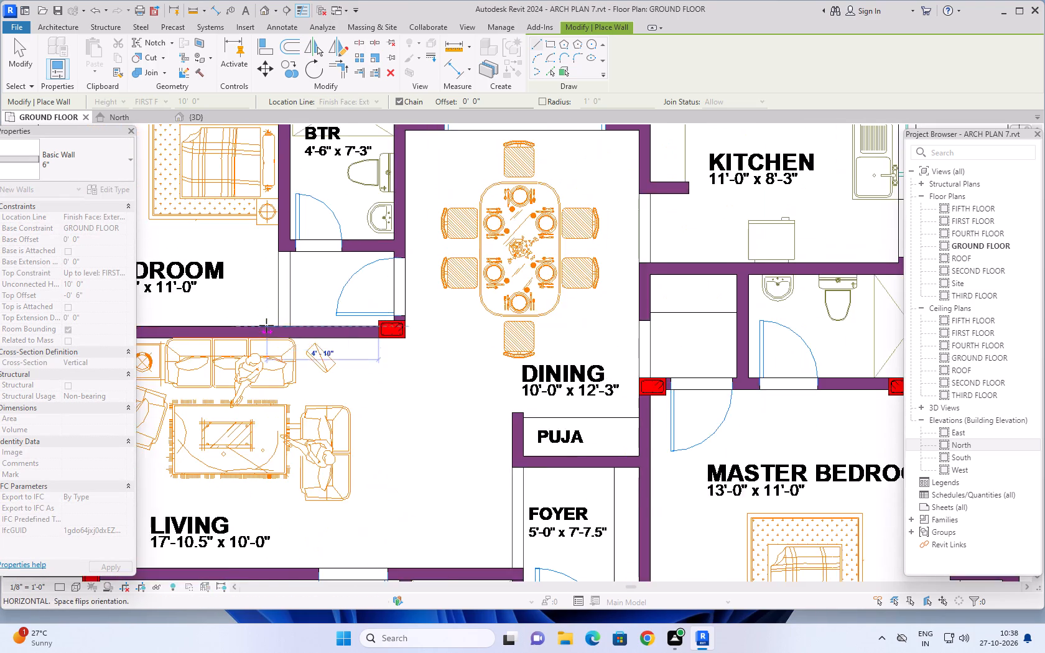
pyautogui.scroll(-1, 266, 325)
pyautogui.moveTo(262, 325); pyautogui.dragTo(460, 313, button='middle')
pyautogui.scroll(4, 369, 315)
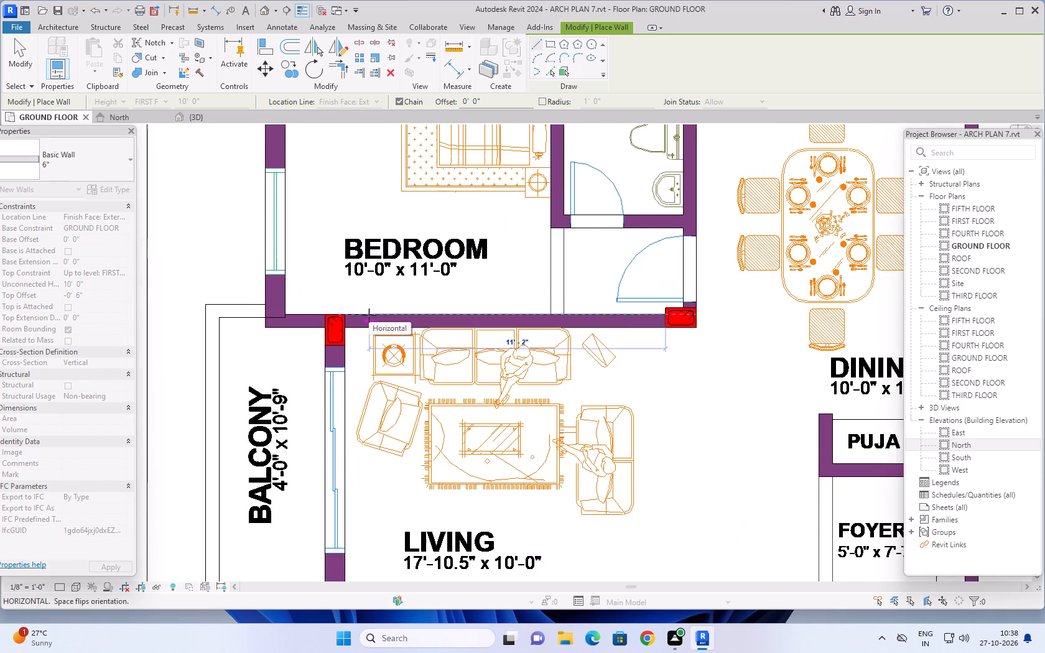
pyautogui.scroll(9, 369, 315)
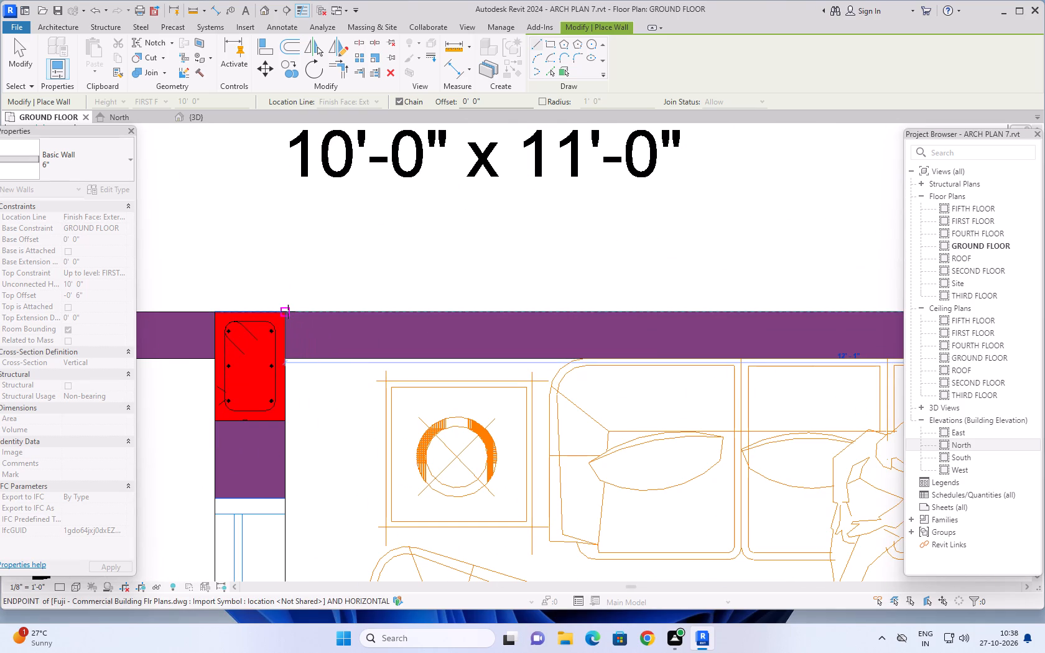
pyautogui.click(287, 312)
pyautogui.press('Escape')
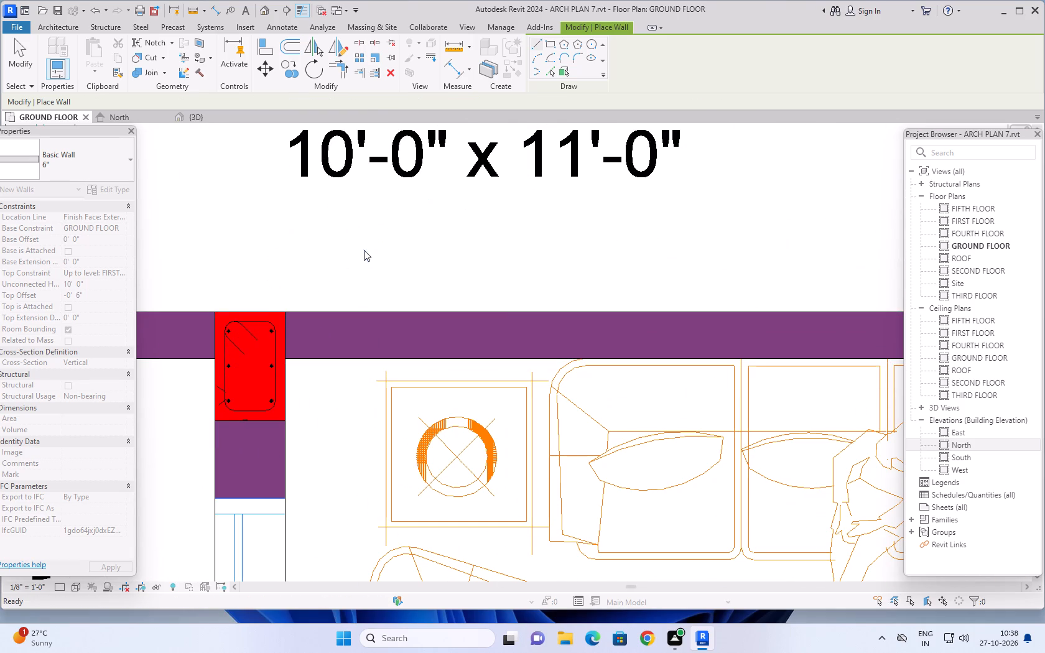
# Draw a 1'-6" long 6" wall from the balcony-side column to the upper bedroom's outer 9" wall, flipped onto the tracing.
pyautogui.scroll(-6, 364, 250)
pyautogui.moveTo(356, 251); pyautogui.dragTo(435, 295, button='middle')
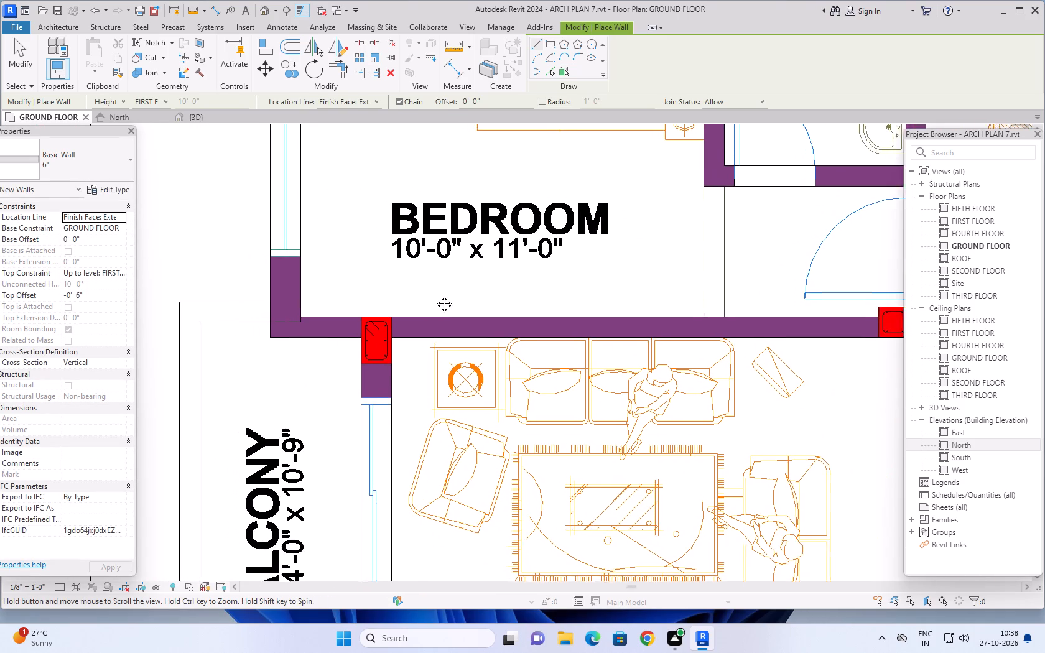
pyautogui.moveTo(435, 295); pyautogui.dragTo(453, 310, button='middle')
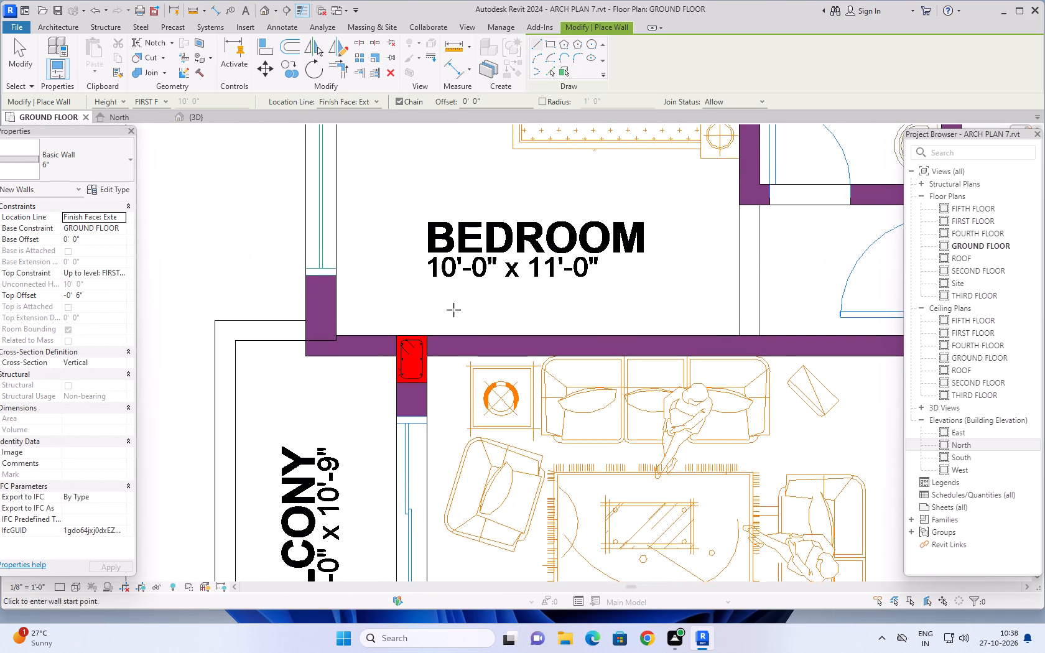
pyautogui.scroll(5, 389, 318)
pyautogui.click(404, 356)
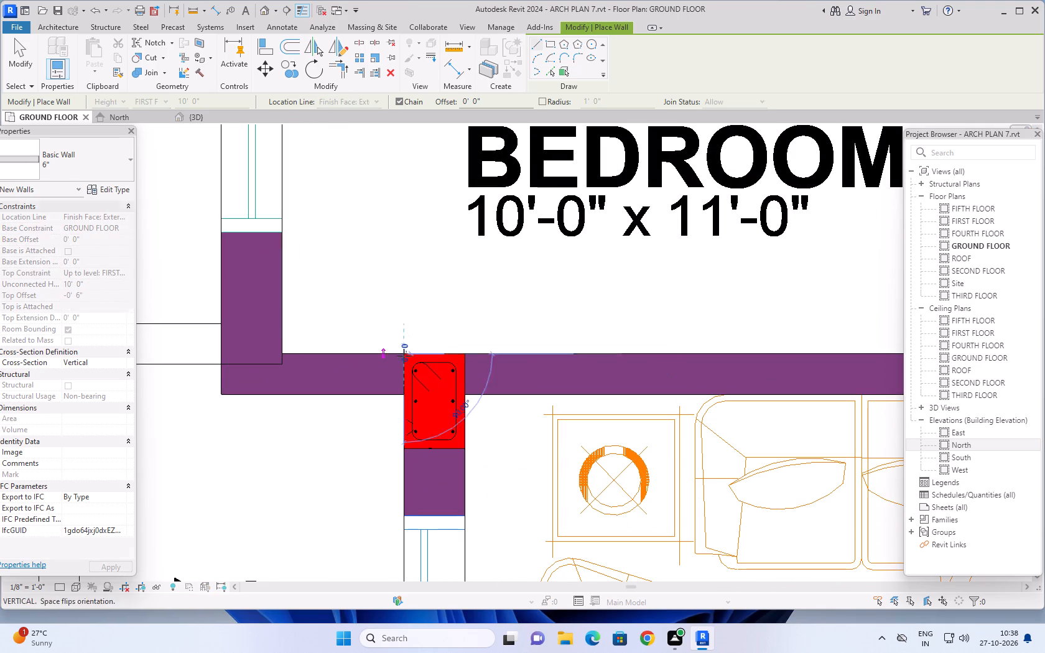
pyautogui.press('space')
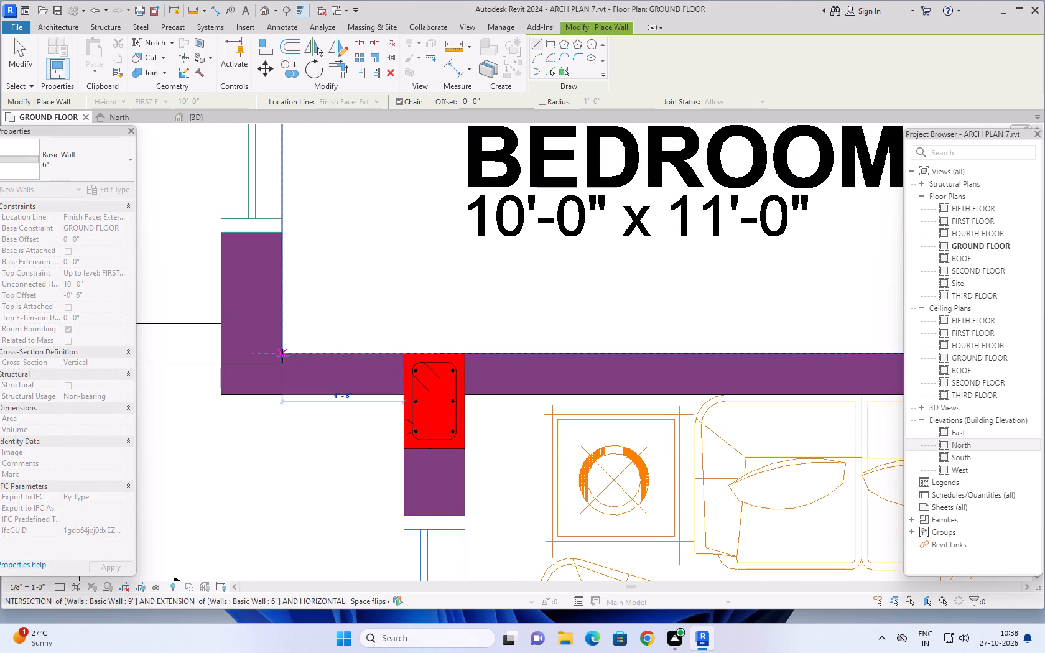
pyautogui.click(282, 356)
pyautogui.press('Escape')
# Draw a vertical 6" wall, about 8'-0" long, between the bedroom and bathroom above the O.T.S, from the living room wall to the O.T.S wall.
pyautogui.scroll(-2, 381, 290)
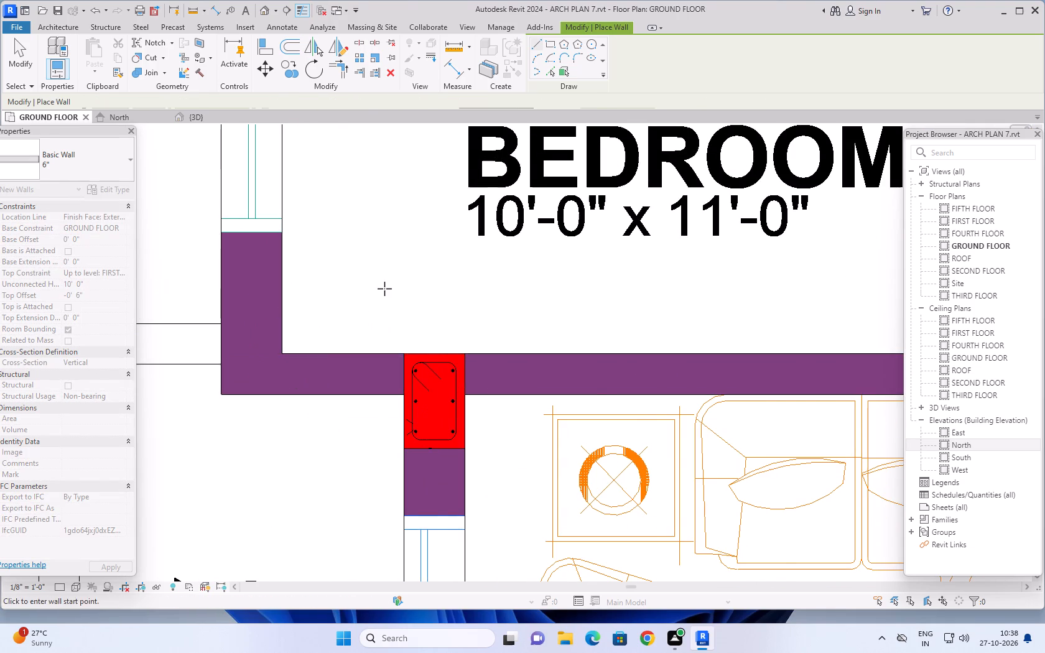
pyautogui.scroll(-6, 384, 289)
pyautogui.scroll(-5, 488, 265)
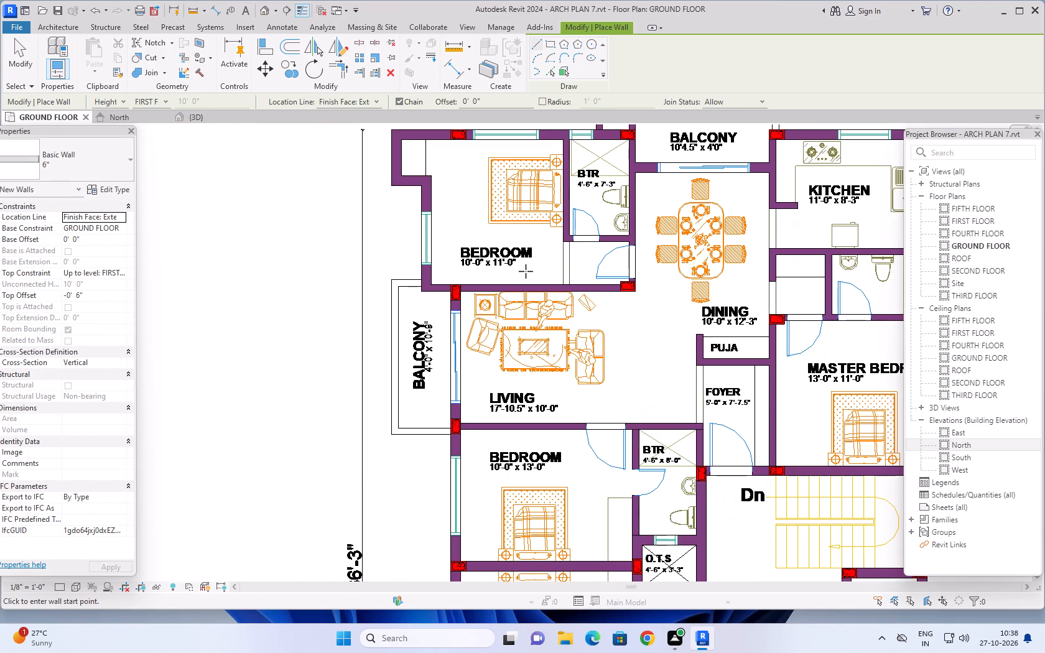
pyautogui.moveTo(526, 271); pyautogui.dragTo(434, 284, button='middle')
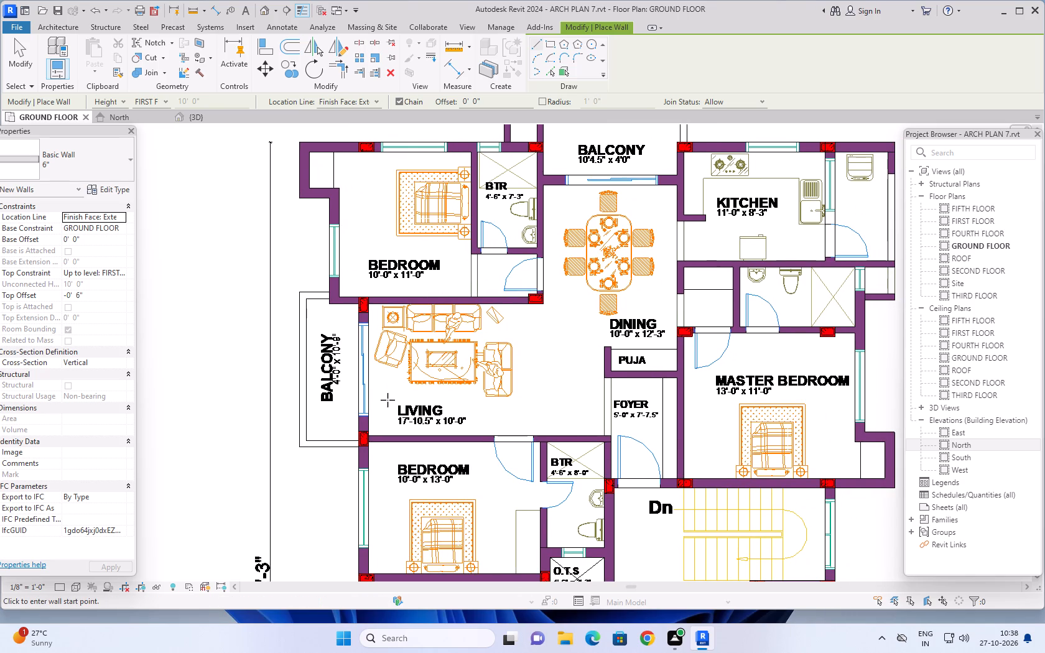
pyautogui.moveTo(503, 413); pyautogui.dragTo(419, 259, button='middle')
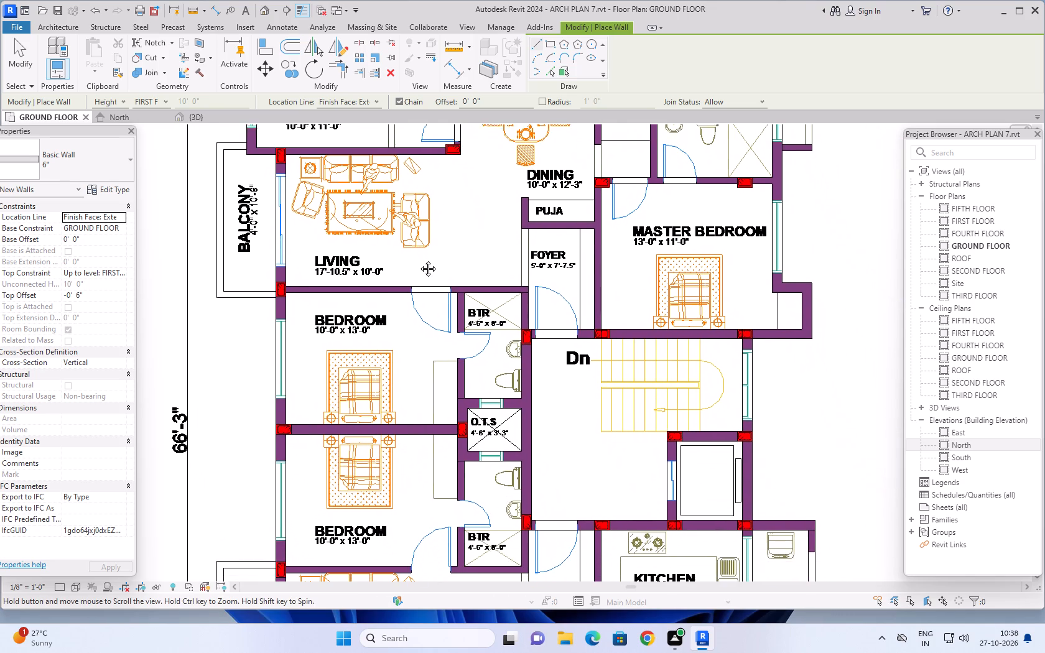
pyautogui.moveTo(419, 259); pyautogui.dragTo(418, 258, button='middle')
pyautogui.scroll(9, 457, 304)
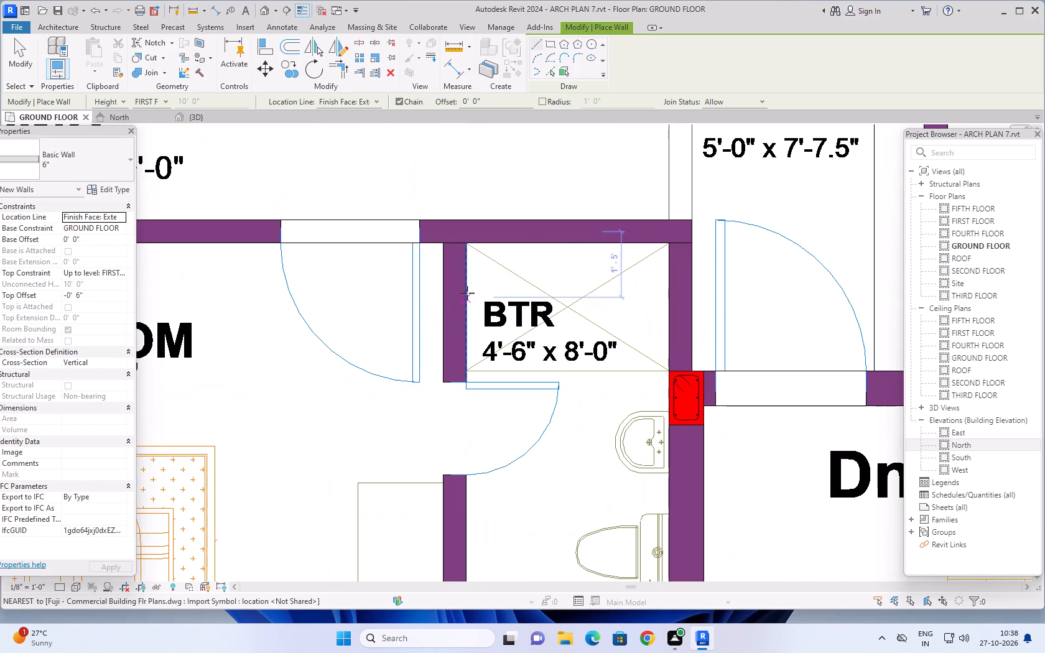
pyautogui.scroll(1, 467, 248)
pyautogui.click(467, 246)
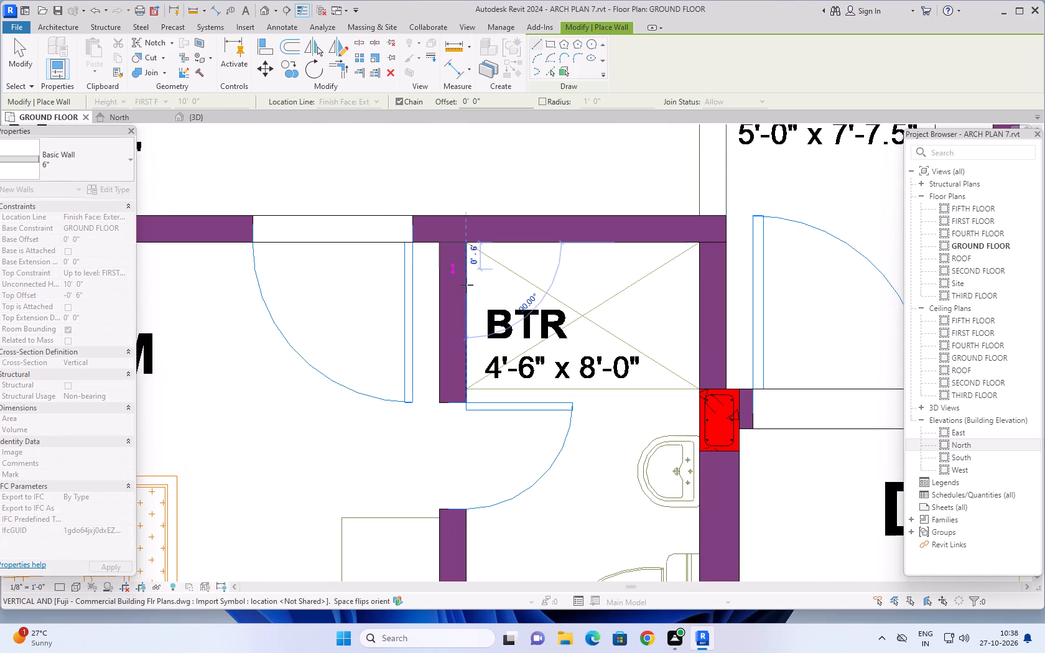
pyautogui.scroll(-1, 470, 454)
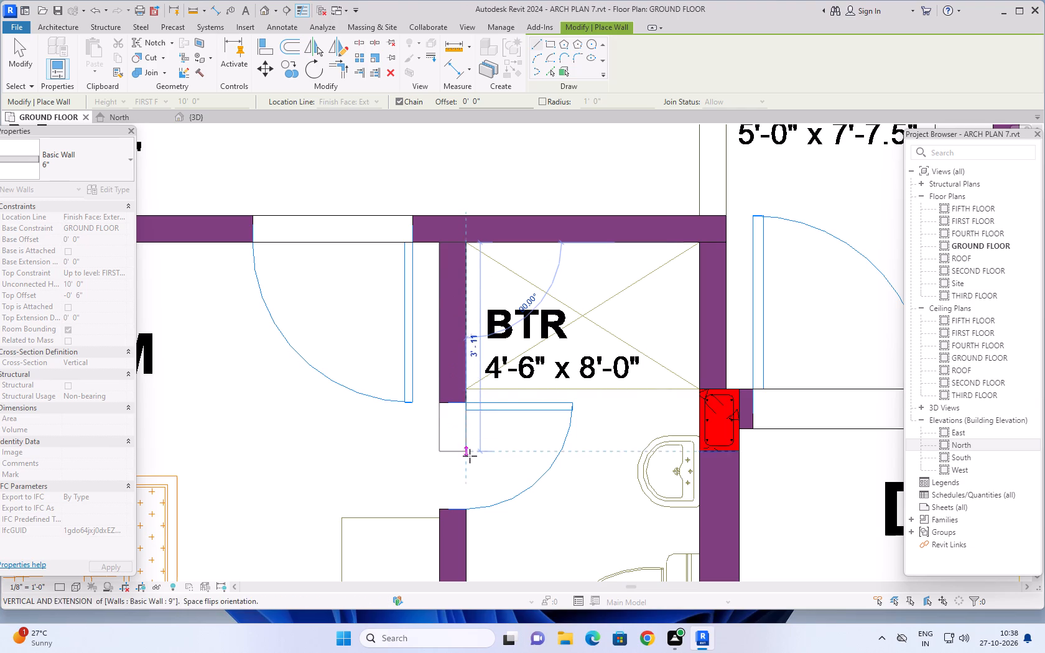
pyautogui.scroll(-4, 470, 456)
pyautogui.moveTo(472, 460); pyautogui.dragTo(467, 271, button='middle')
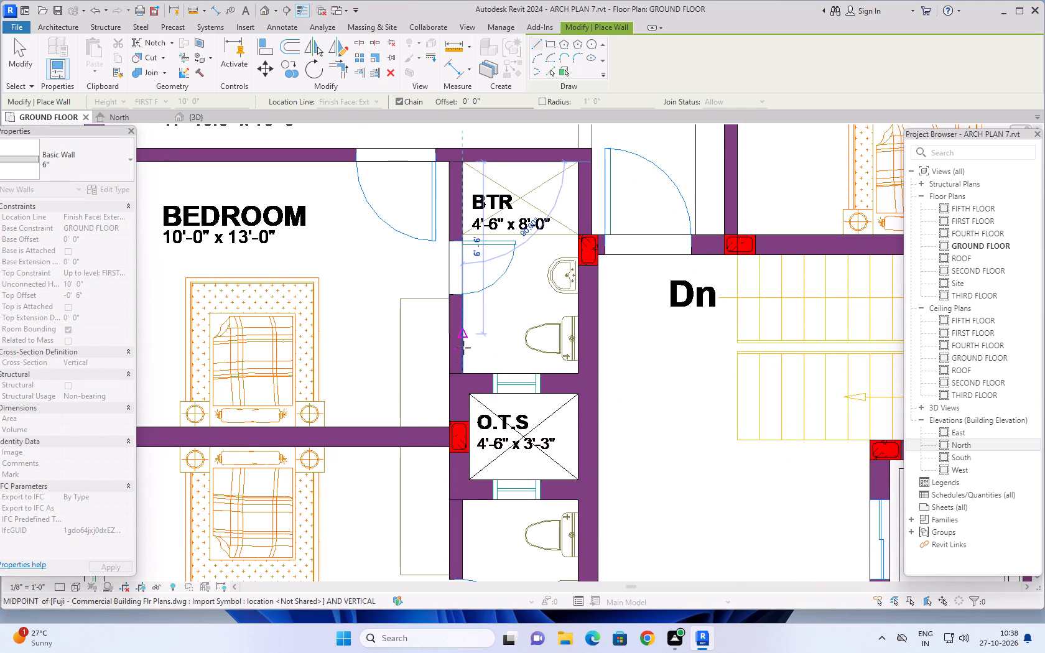
pyautogui.scroll(5, 463, 374)
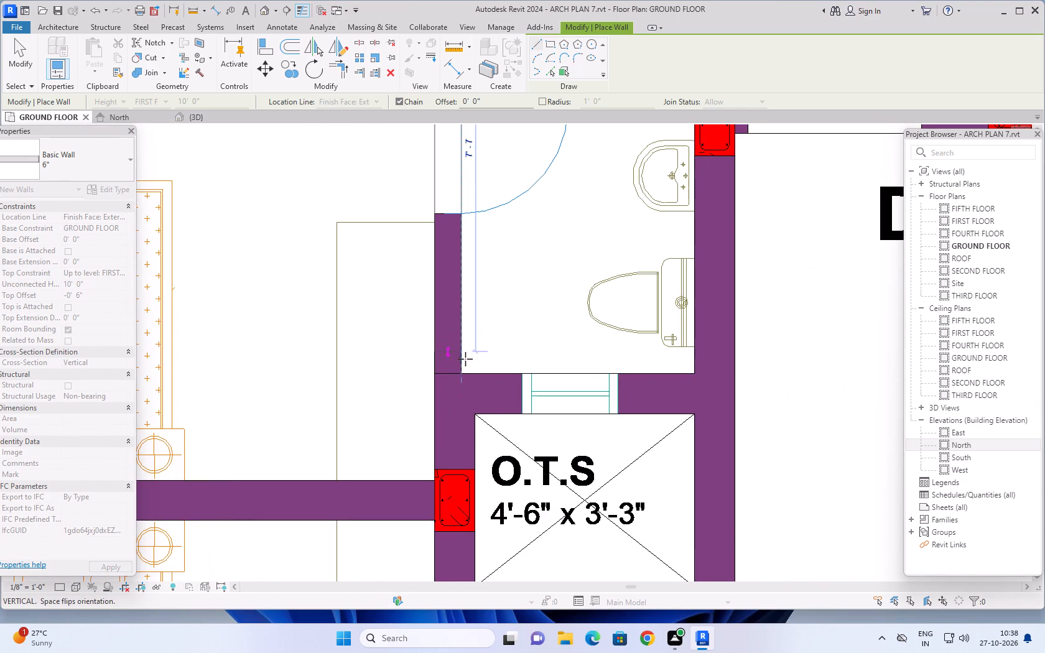
pyautogui.click(463, 371)
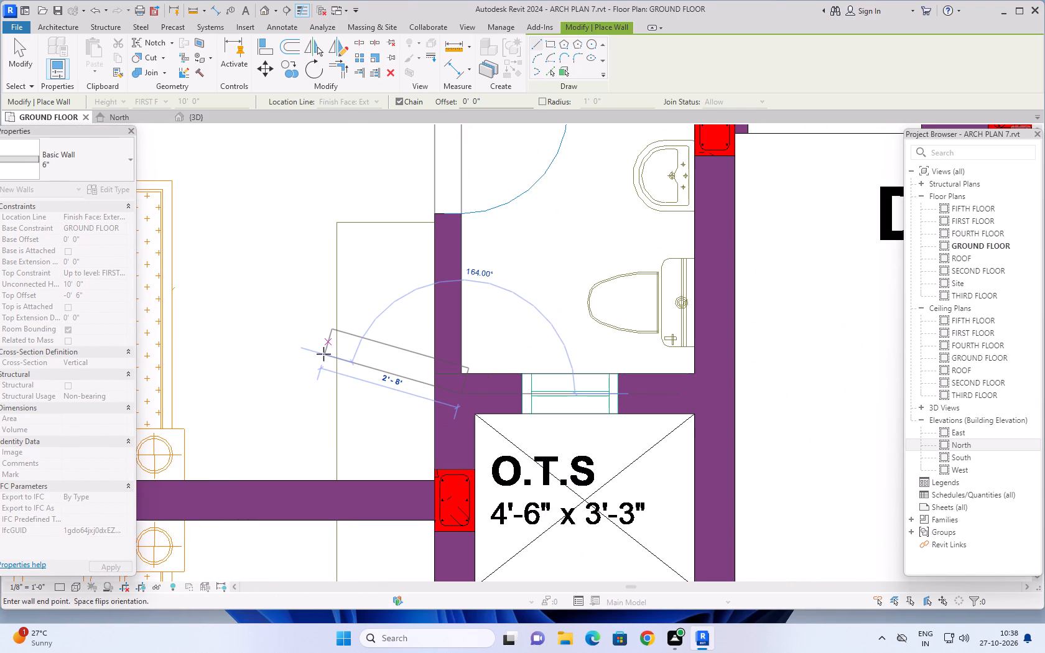
pyautogui.press('Escape')
# Draw a vertical 6" wall, 8'-0" long, between the bedroom and bathroom below the O.T.S, from the O.T.S wall to the bathroom's lower corner.
pyautogui.scroll(-6, 335, 369)
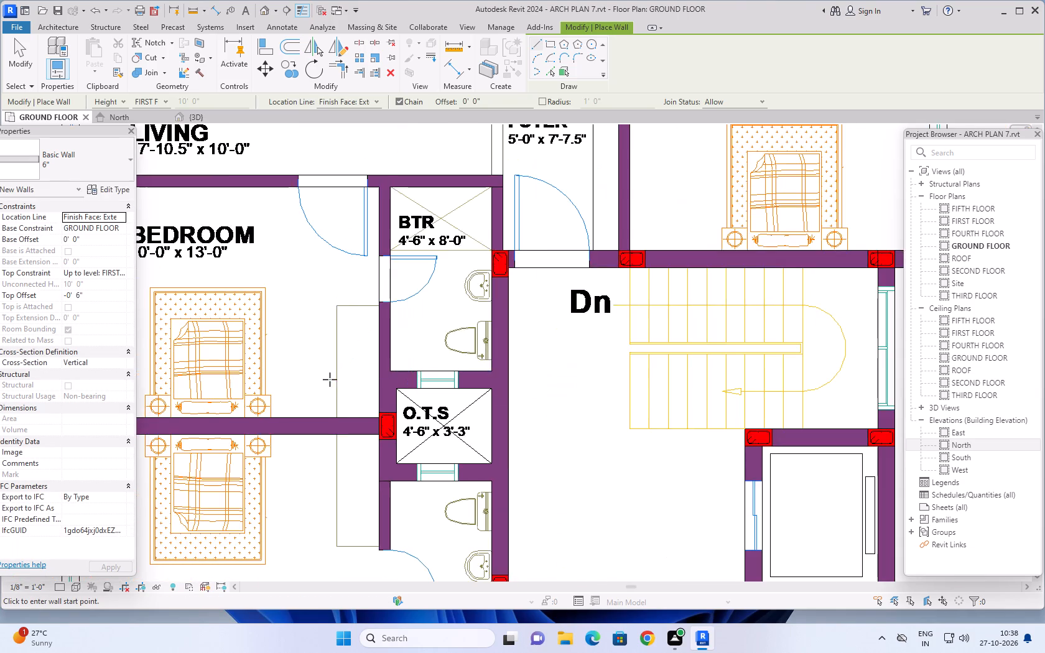
pyautogui.scroll(-5, 330, 379)
pyautogui.moveTo(315, 386); pyautogui.dragTo(387, 346, button='middle')
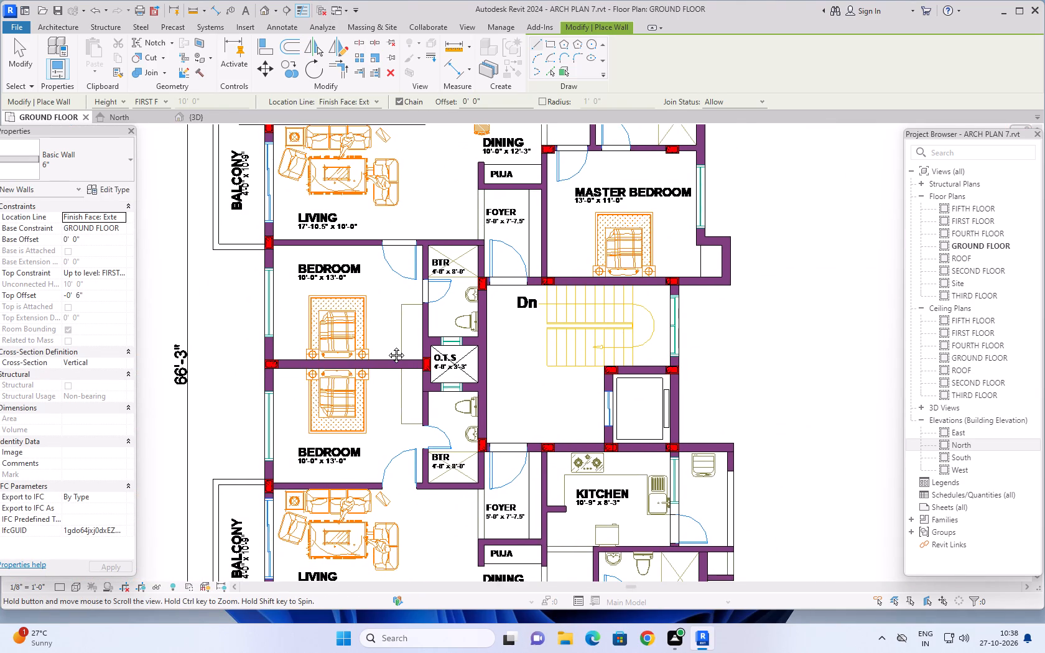
pyautogui.moveTo(387, 346); pyautogui.dragTo(386, 329, button='middle')
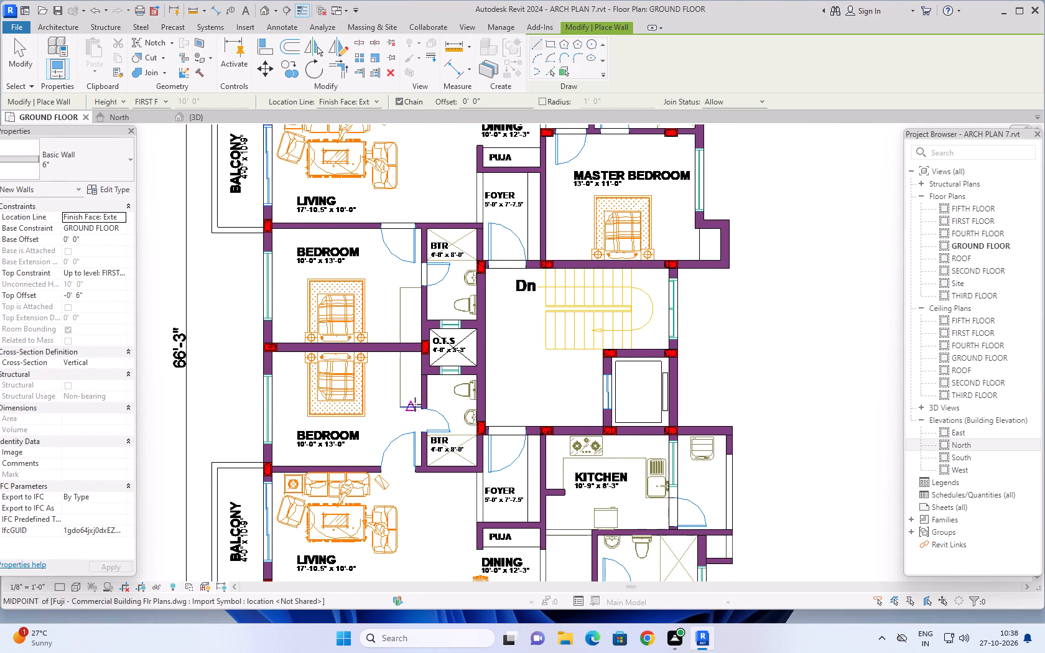
pyautogui.scroll(3, 416, 407)
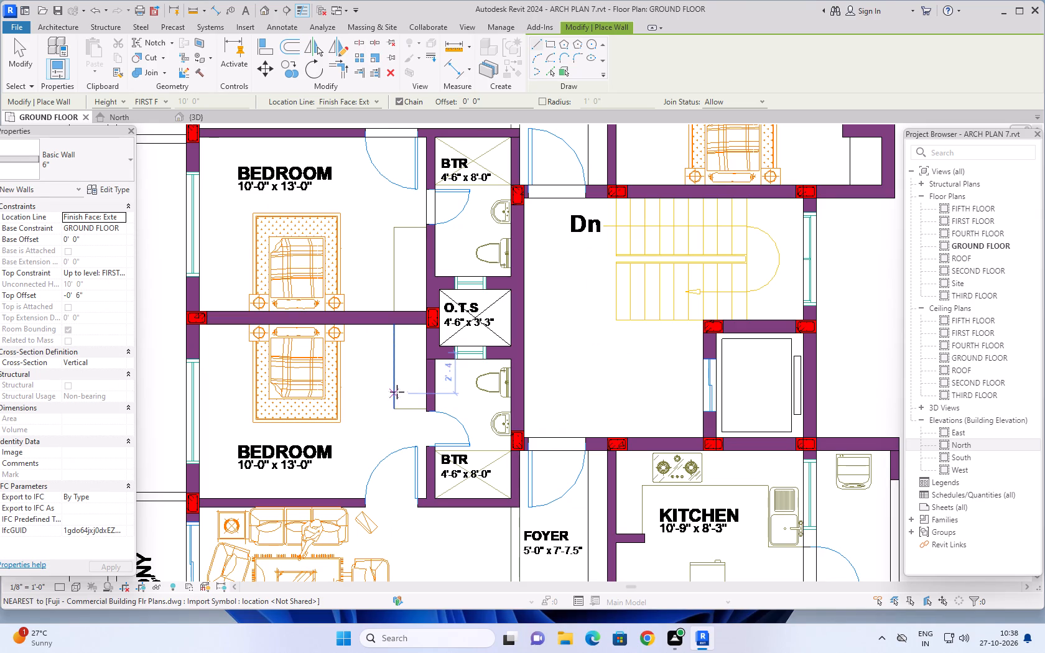
pyautogui.scroll(5, 462, 378)
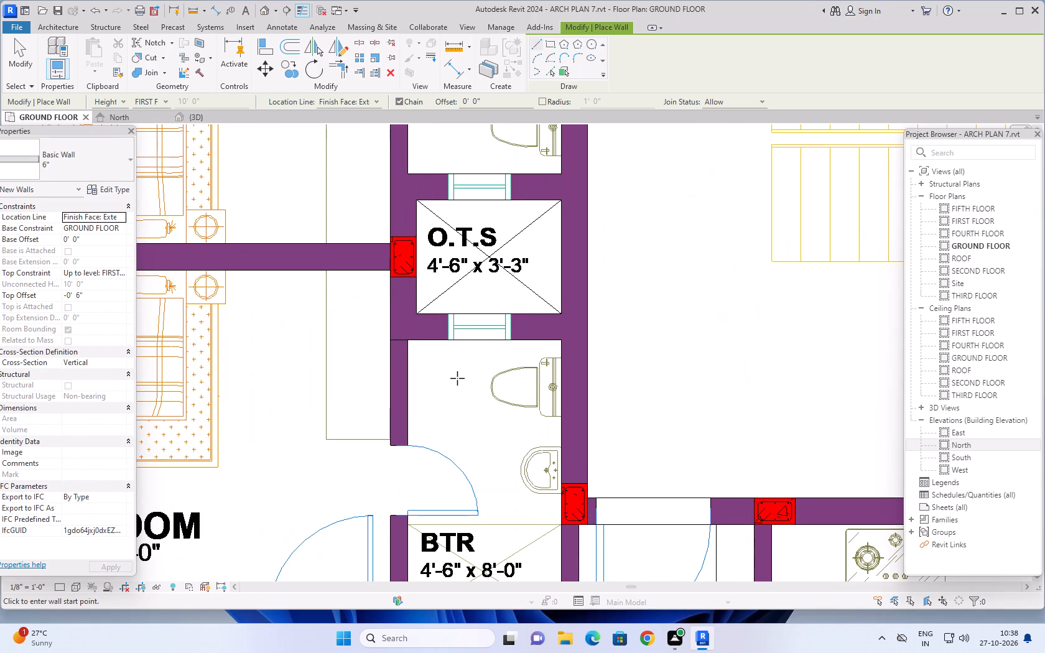
pyautogui.scroll(1, 457, 377)
pyautogui.click(401, 335)
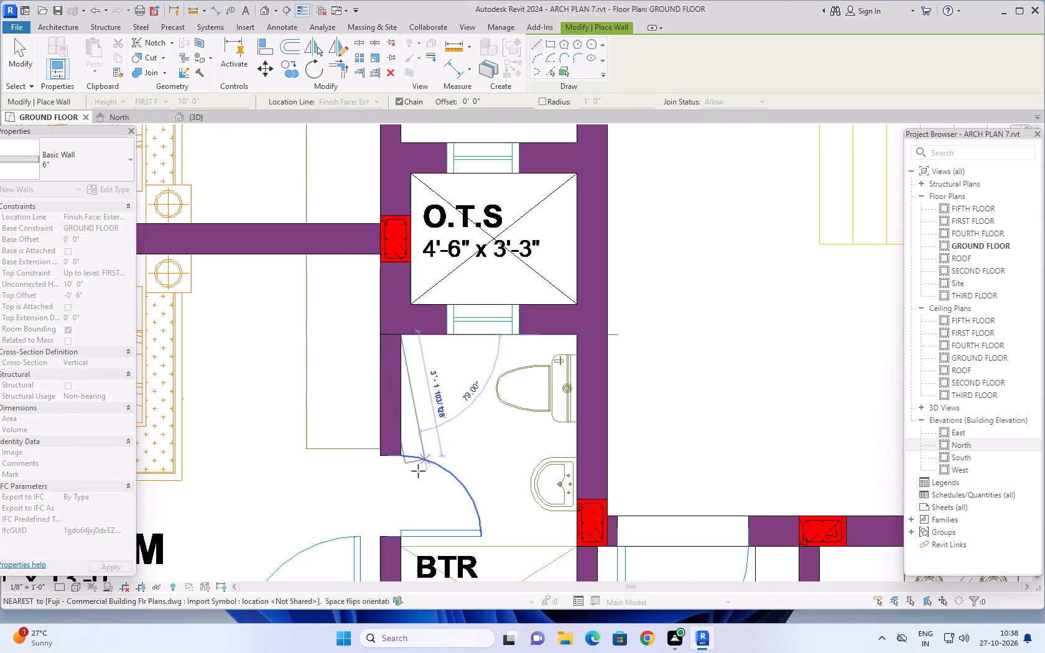
pyautogui.scroll(-4, 398, 494)
pyautogui.moveTo(398, 494); pyautogui.dragTo(390, 371, button='middle')
pyautogui.scroll(4, 387, 456)
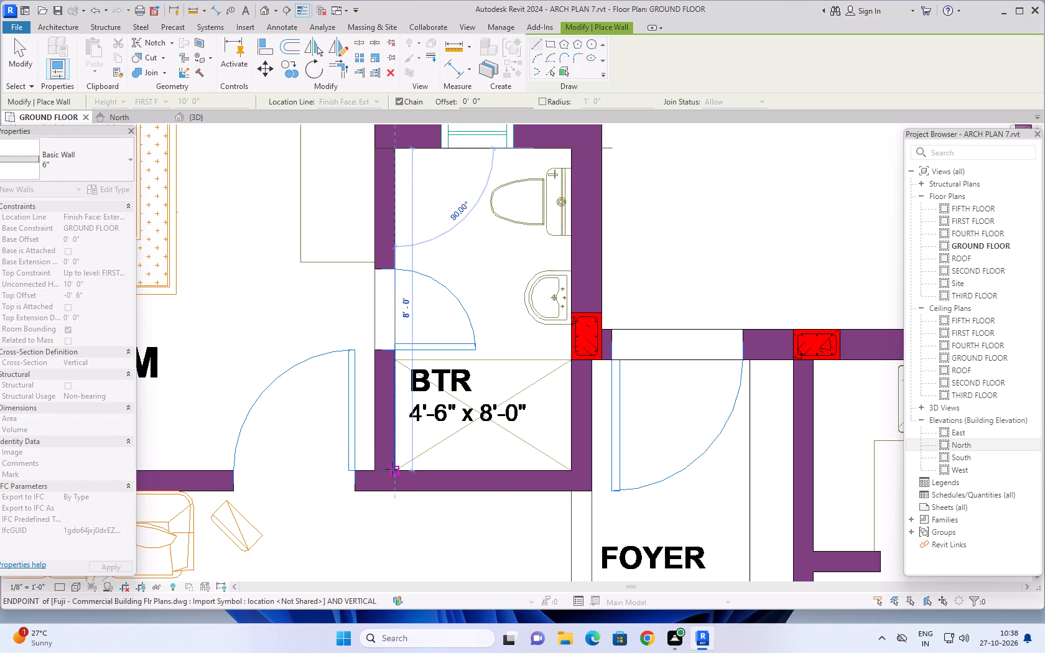
pyautogui.click(393, 470)
pyautogui.press('Escape')
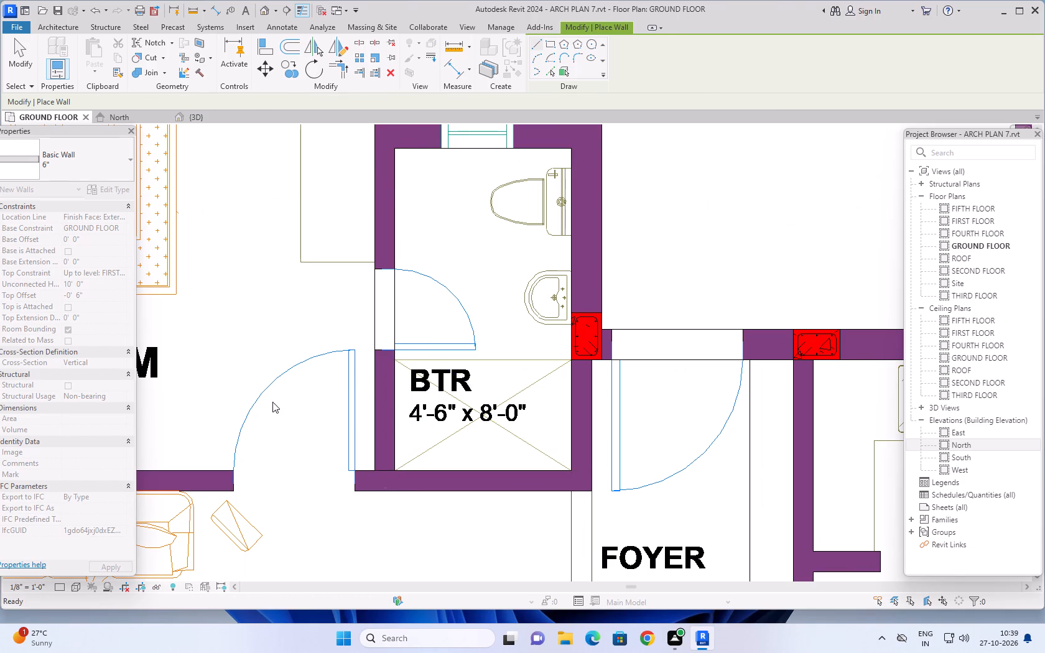
# Draw a horizontal 6" wall, about 18'-4 1/2" long, between the lower bedroom and living room, from the balcony-side column to the bathroom's foyer-side corner.
pyautogui.scroll(-7, 274, 402)
pyautogui.moveTo(257, 379); pyautogui.dragTo(324, 364, button='middle')
pyautogui.scroll(-1, 258, 379)
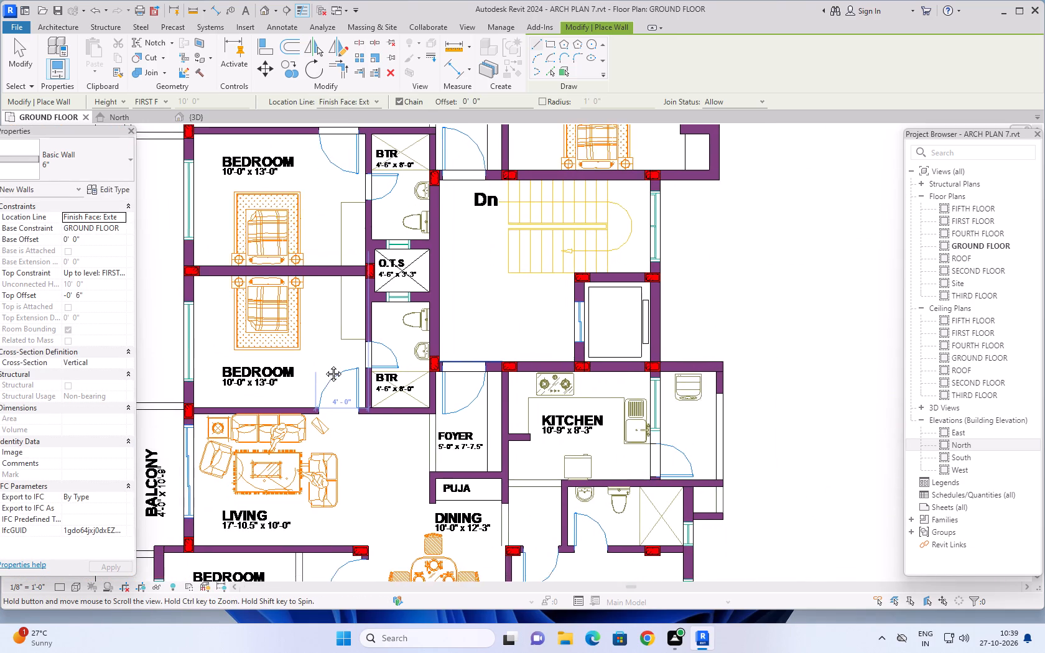
pyautogui.moveTo(324, 364); pyautogui.dragTo(346, 386, button='middle')
pyautogui.scroll(3, 335, 377)
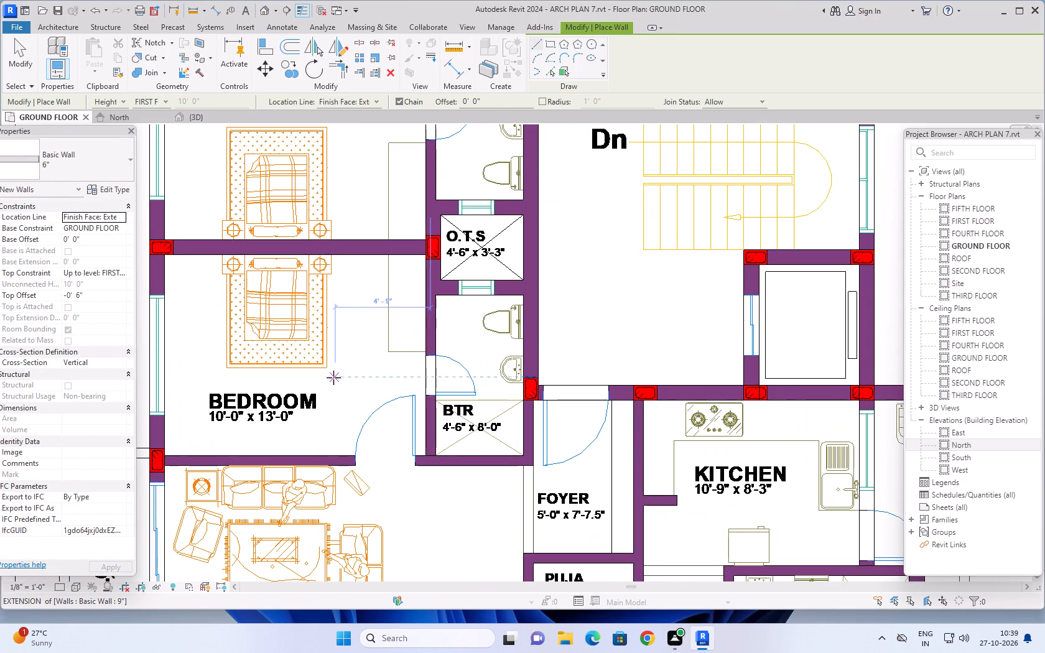
pyautogui.scroll(4, 186, 453)
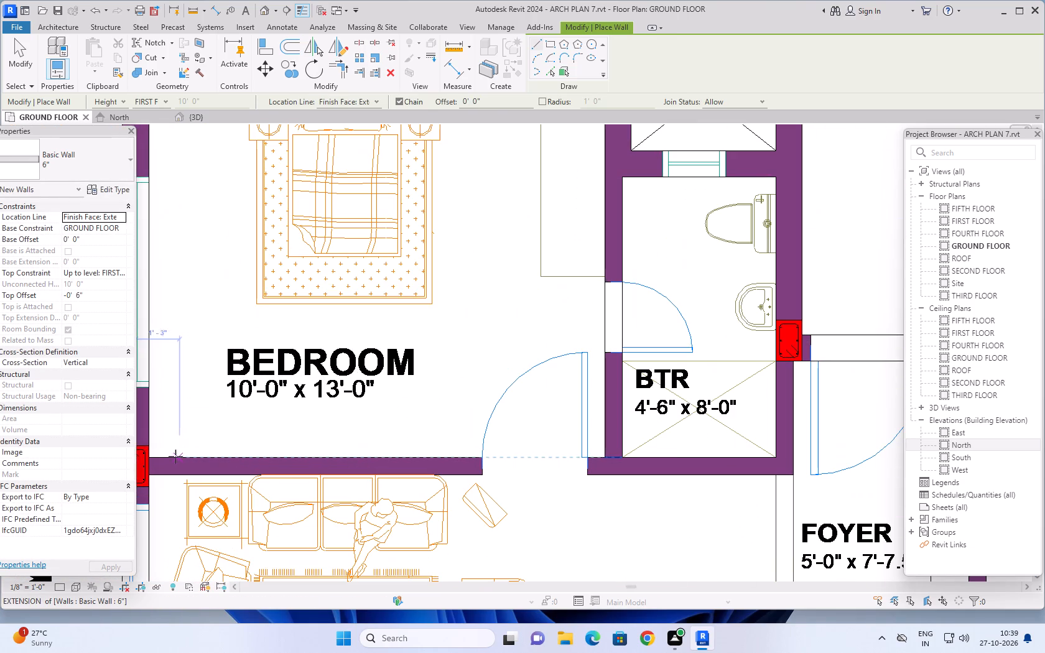
pyautogui.click(150, 459)
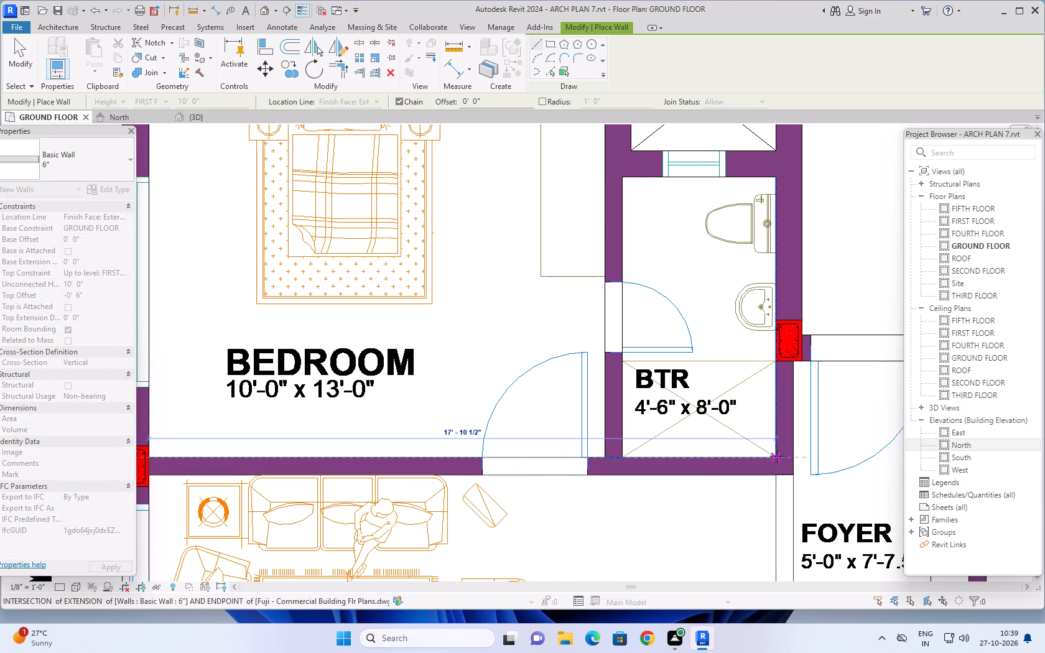
pyautogui.scroll(5, 792, 456)
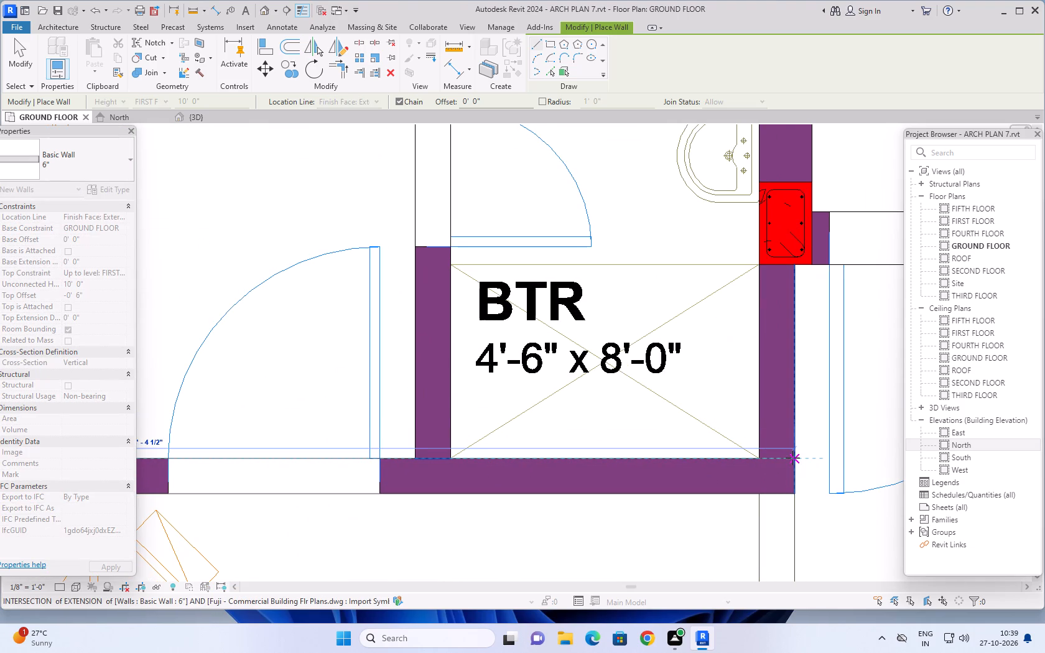
pyautogui.click(794, 458)
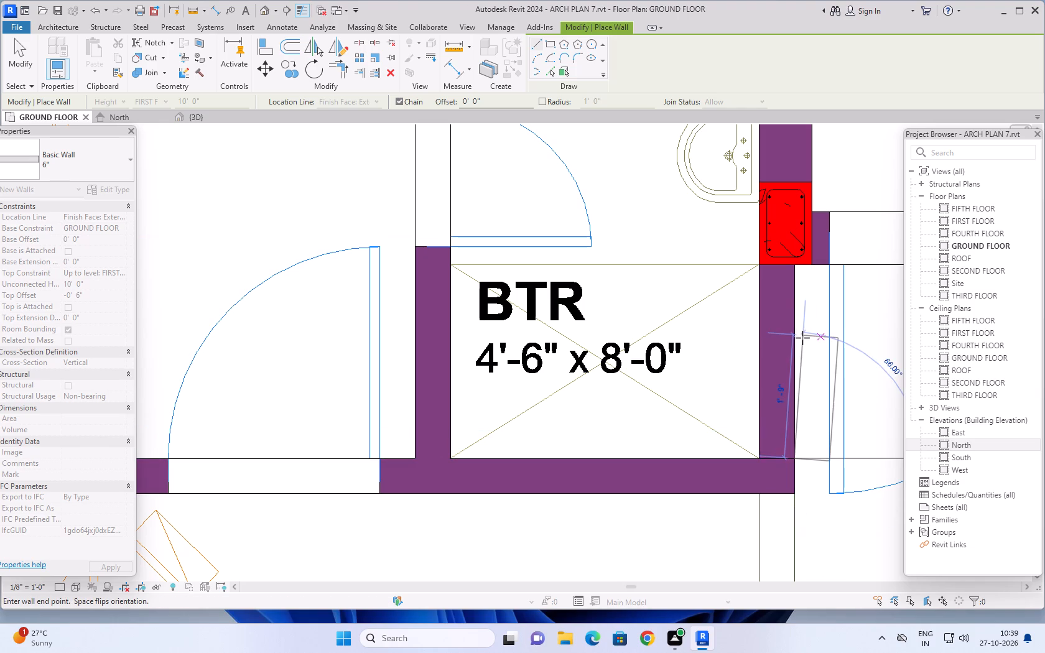
# Continue with a vertical 2'-9" long 6" wall between the lower bathroom and foyer, flipped onto the tracing and ending at the column.
pyautogui.press('space')
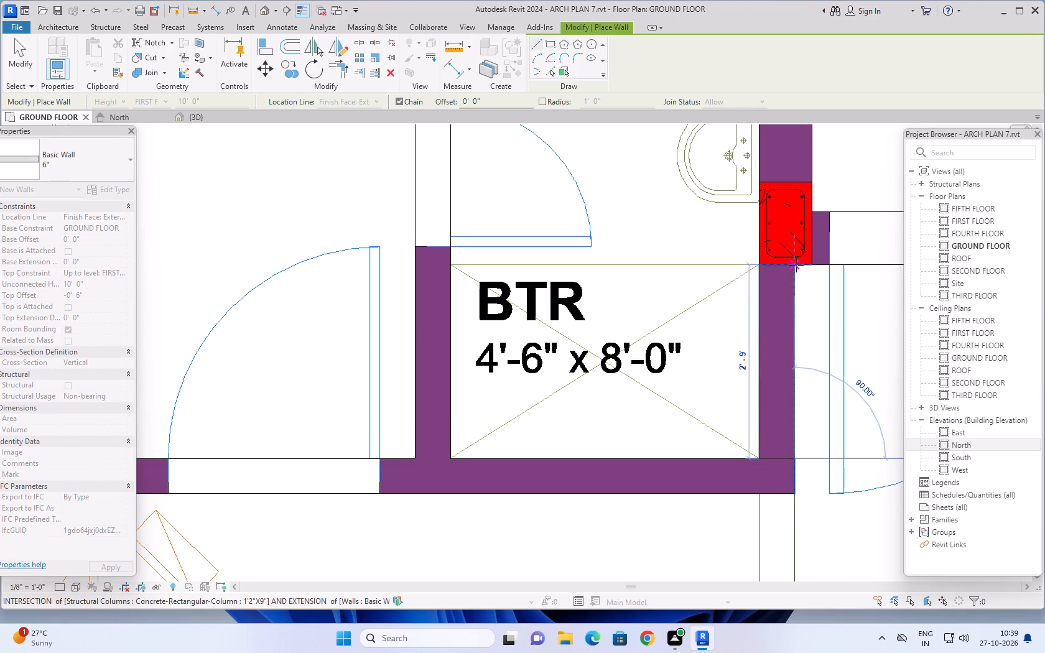
pyautogui.scroll(11, 794, 267)
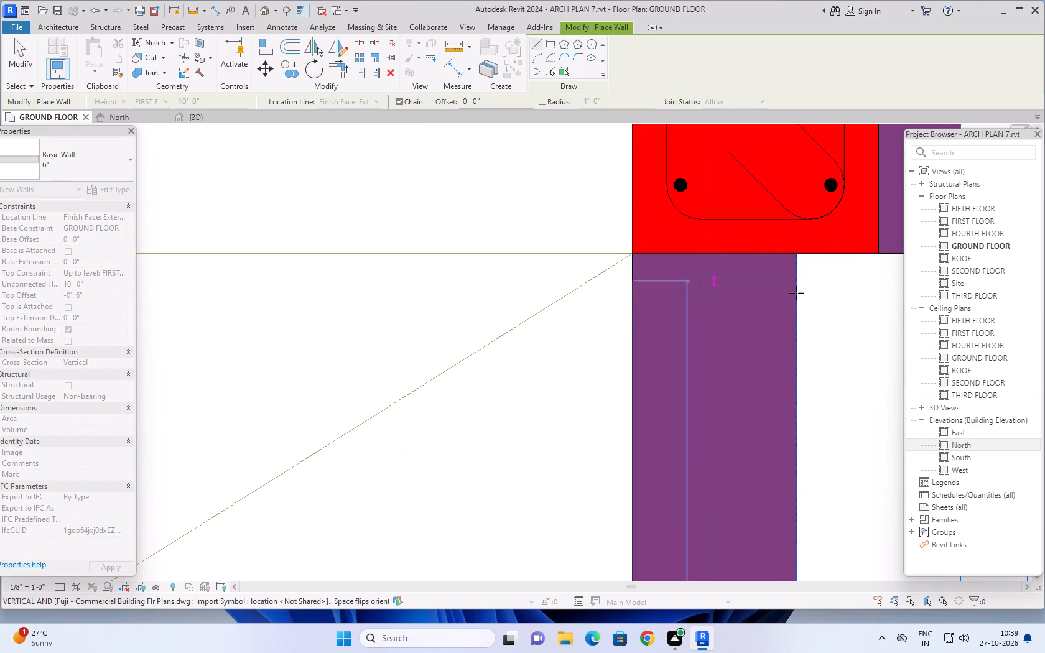
pyautogui.click(797, 255)
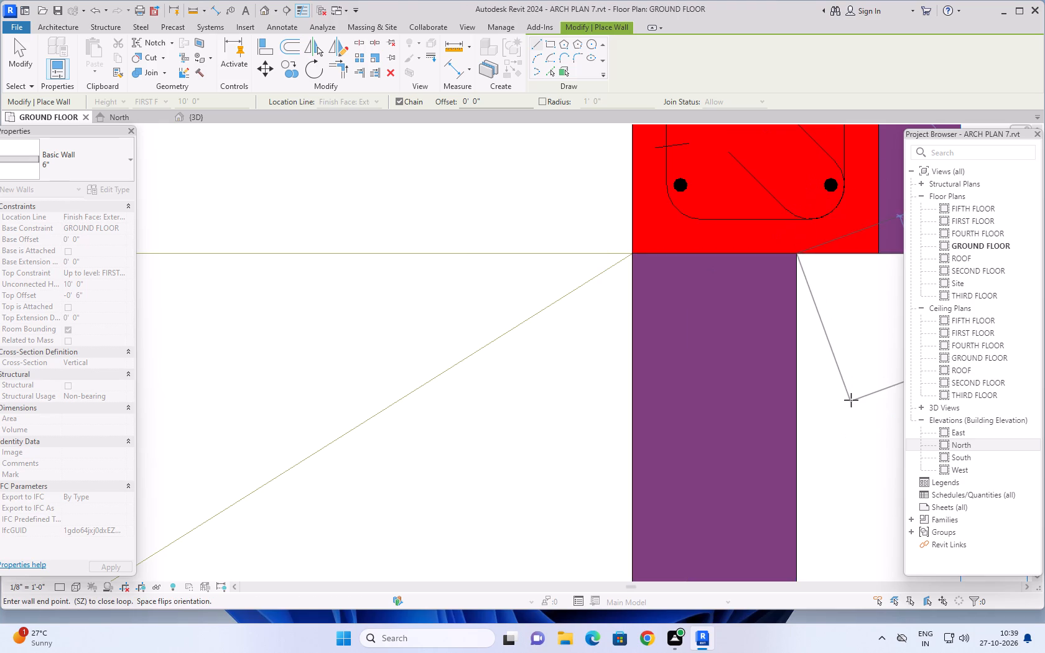
pyautogui.press('Escape')
# Examine the central bedroom and bathroom walls in the ground floor plan and the 3D view for missing segments.
pyautogui.scroll(-11, 852, 402)
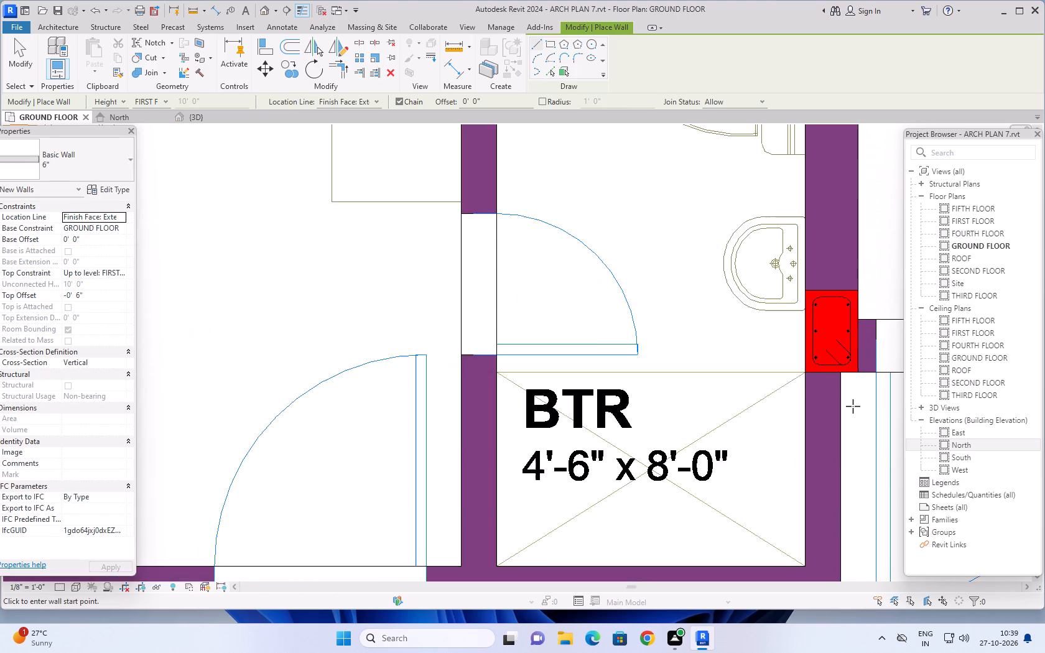
pyautogui.scroll(-7, 853, 406)
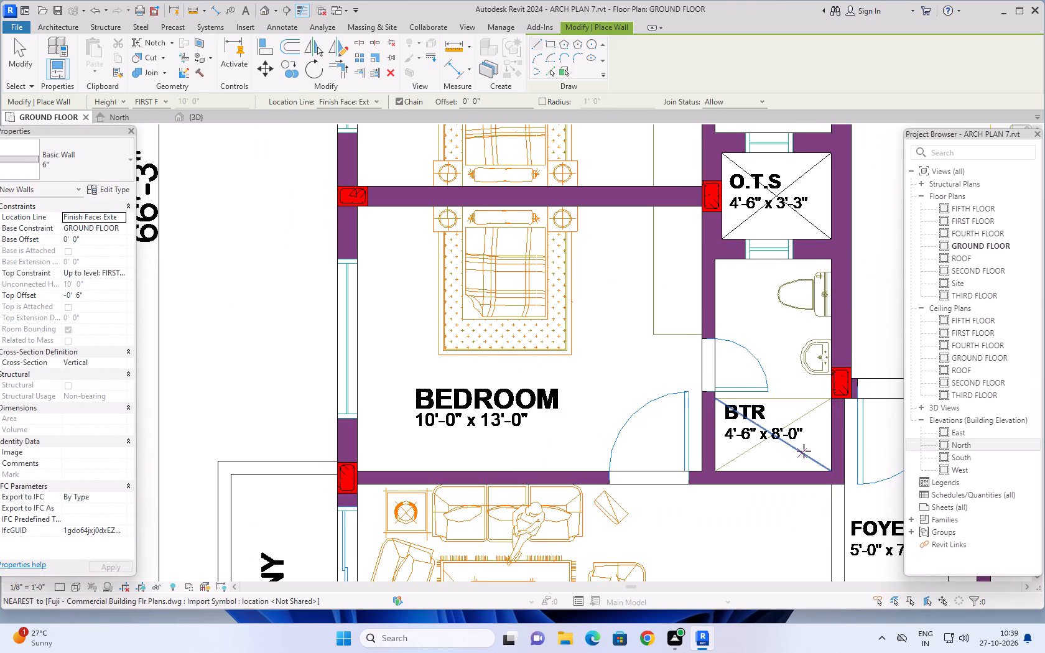
pyautogui.moveTo(797, 450); pyautogui.dragTo(642, 400, button='middle')
pyautogui.scroll(-4, 614, 514)
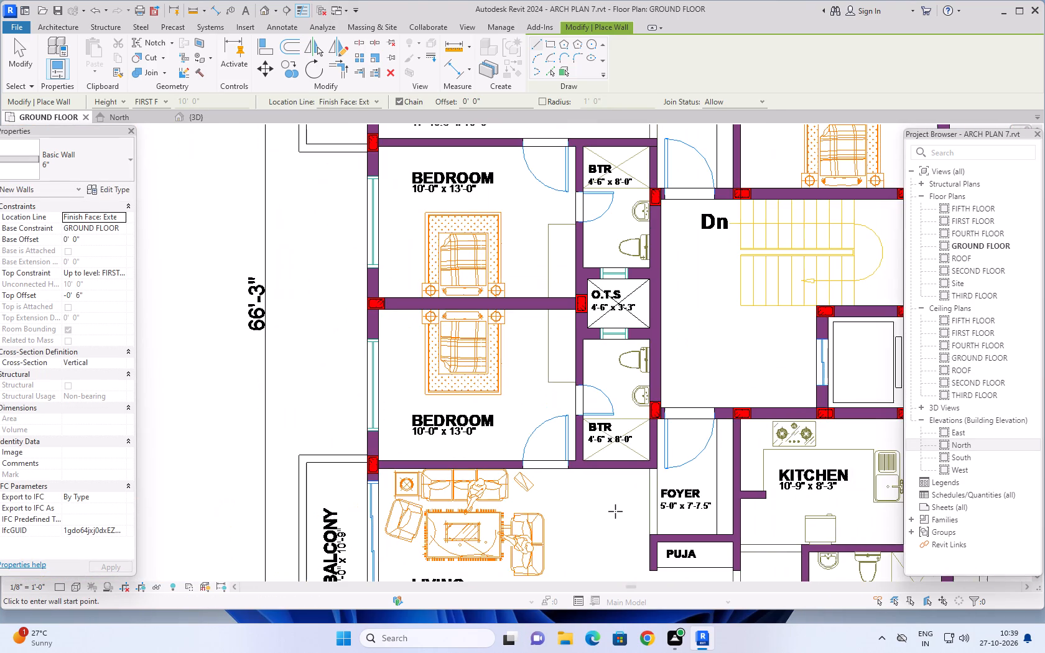
pyautogui.moveTo(611, 514); pyautogui.dragTo(514, 443, button='middle')
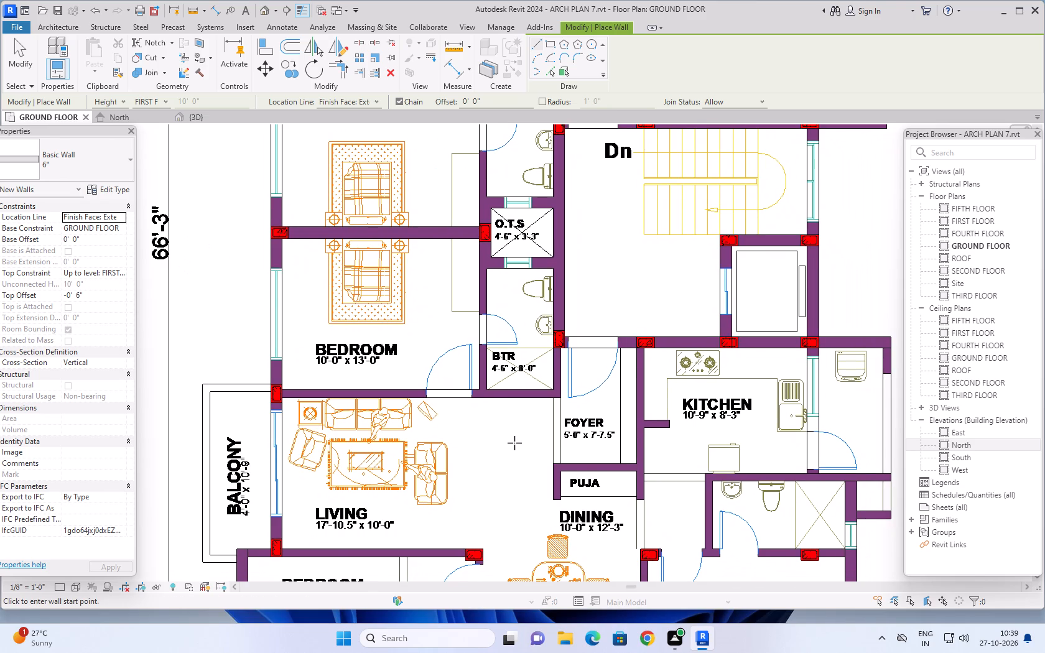
pyautogui.scroll(-5, 514, 443)
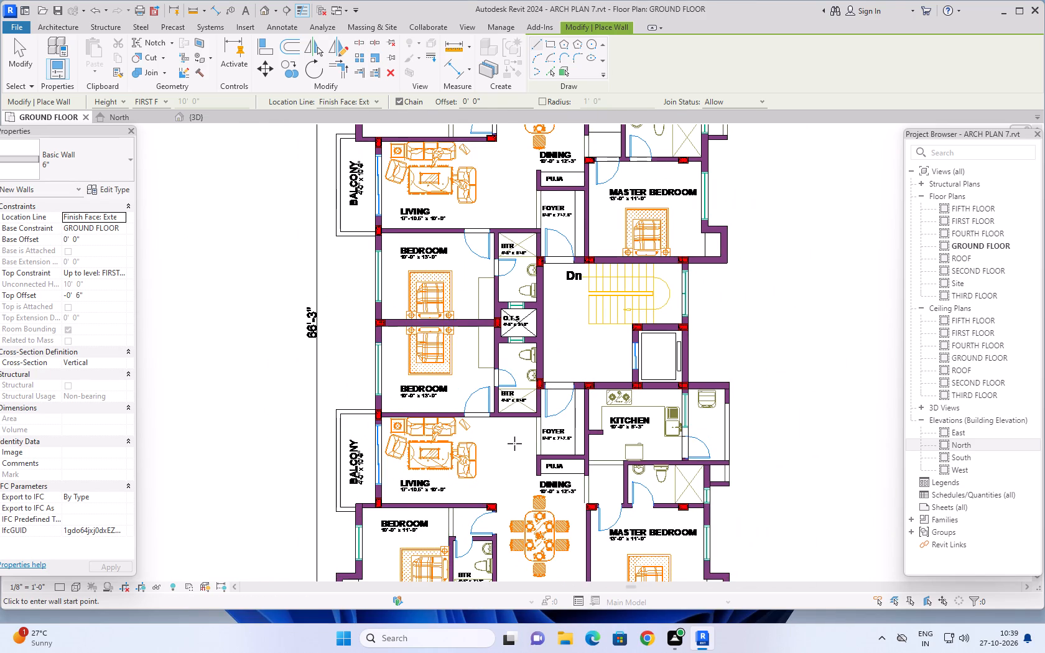
pyautogui.moveTo(514, 443); pyautogui.dragTo(459, 461, button='middle')
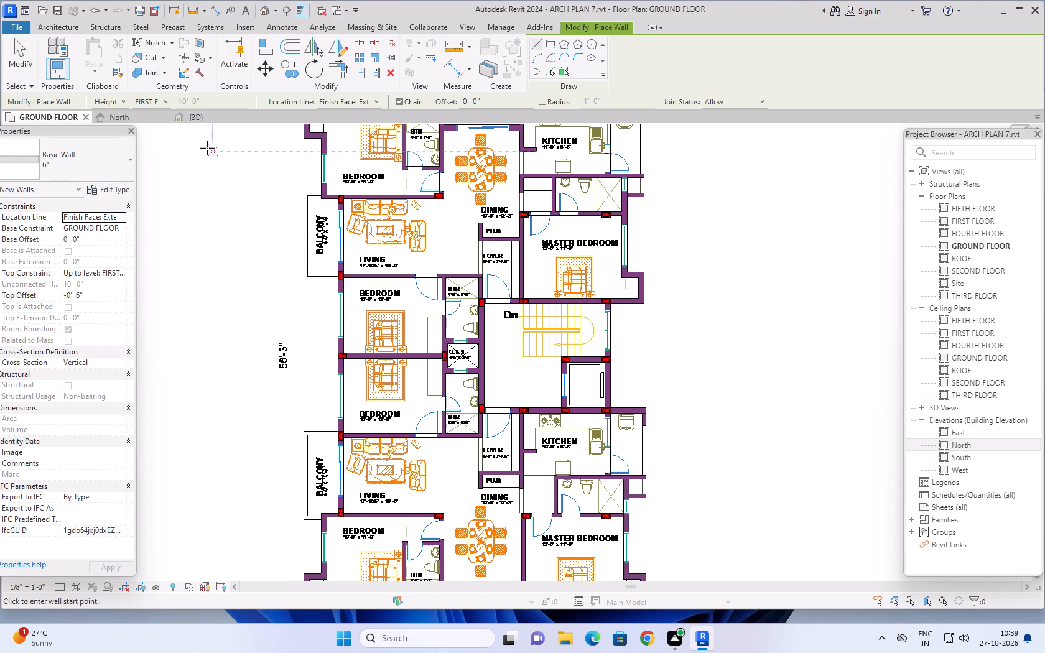
pyautogui.click(199, 116)
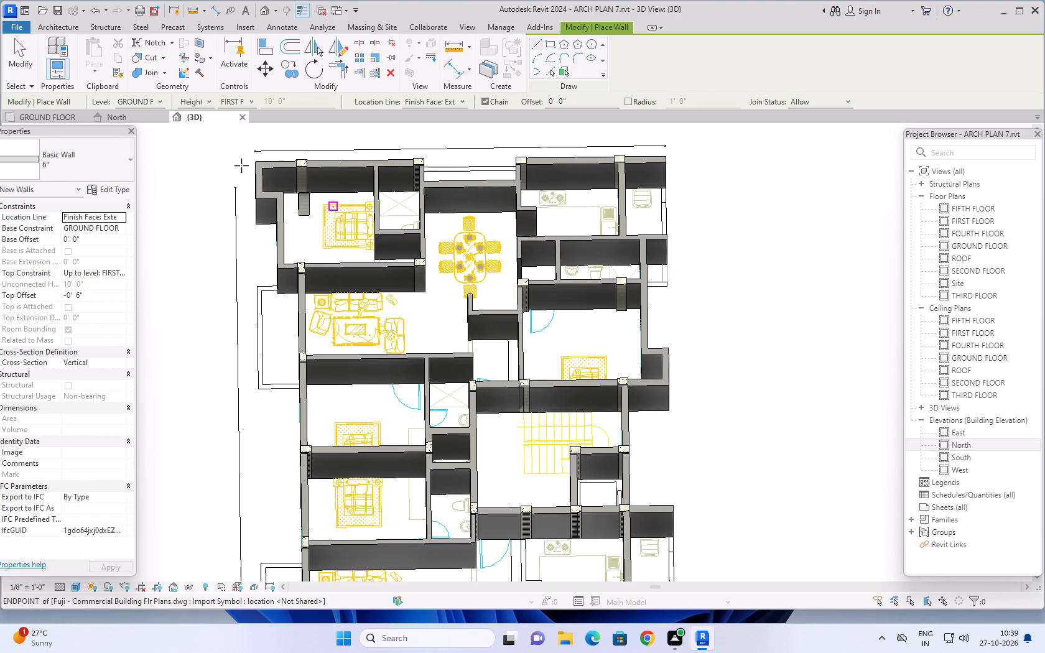
pyautogui.click(44, 116)
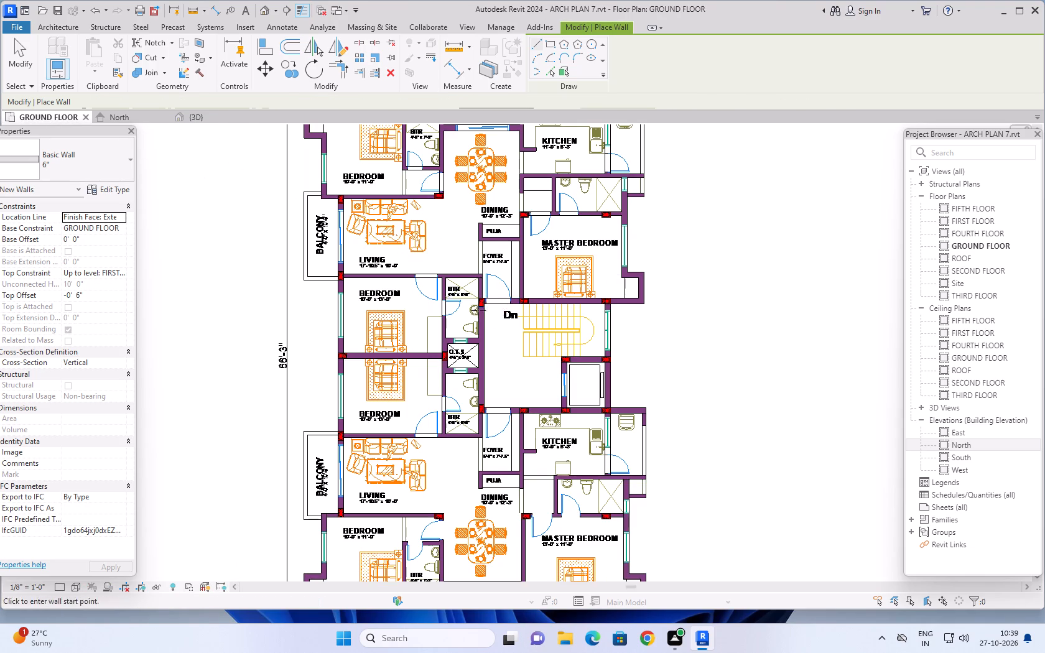
# Draw a vertical 6" wall, 2'-9" long, between the upper bathroom and foyer, from the bathroom's outer corner to the column.
pyautogui.scroll(13, 477, 310)
pyautogui.scroll(3, 490, 254)
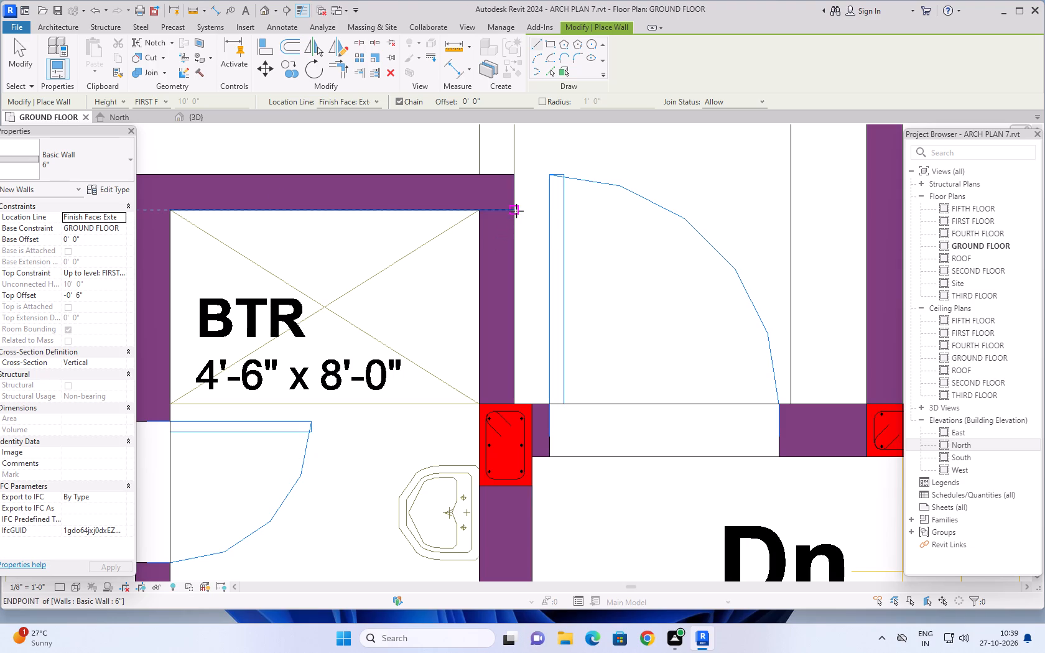
pyautogui.click(516, 211)
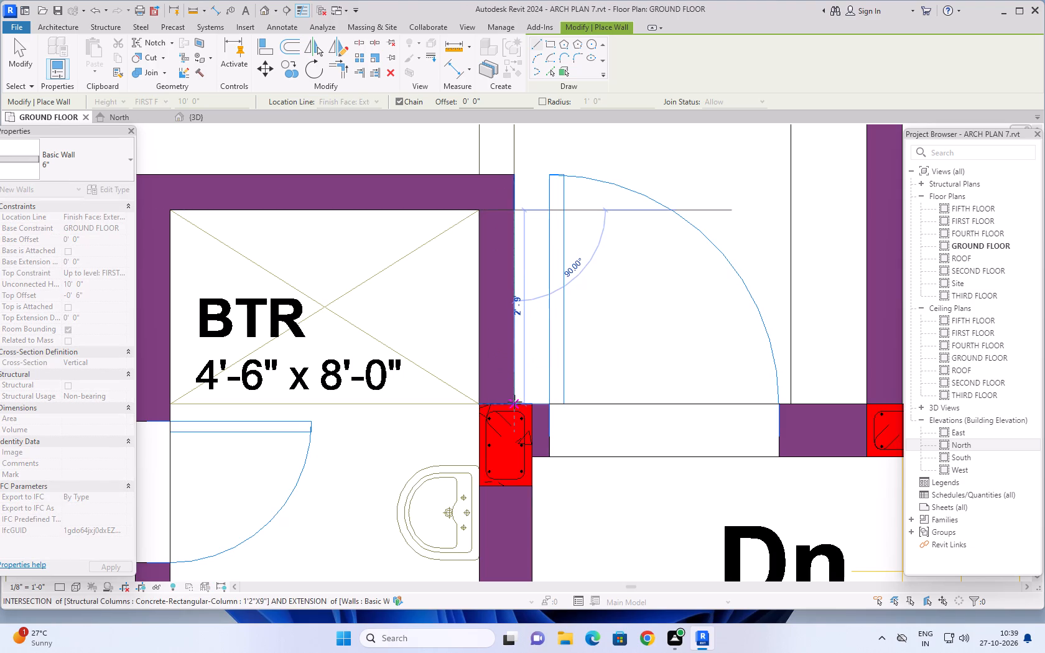
pyautogui.click(514, 403)
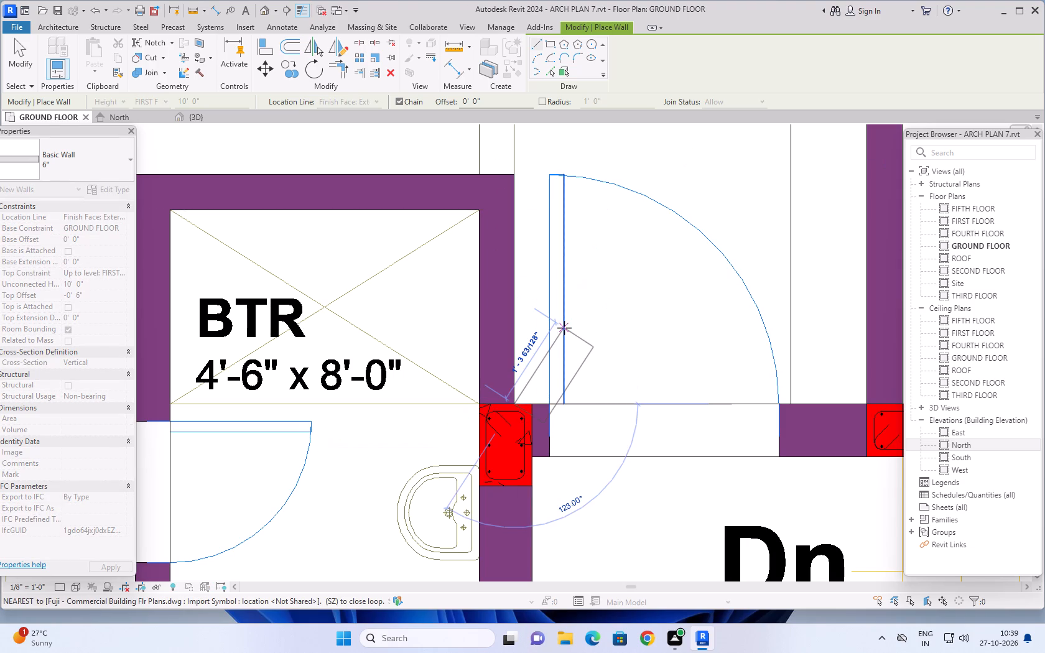
pyautogui.press('Escape')
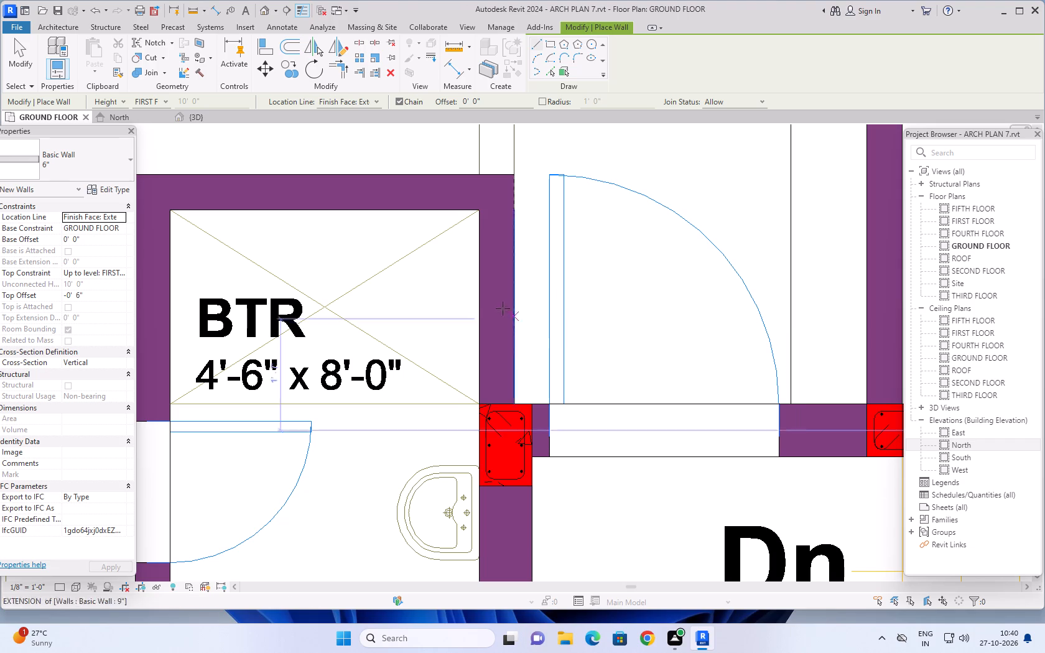
# Examine the central rooms in plan and the whole ground floor in the 3D view to check which walls are still missing.
pyautogui.scroll(-1, 581, 393)
pyautogui.scroll(-1, 585, 499)
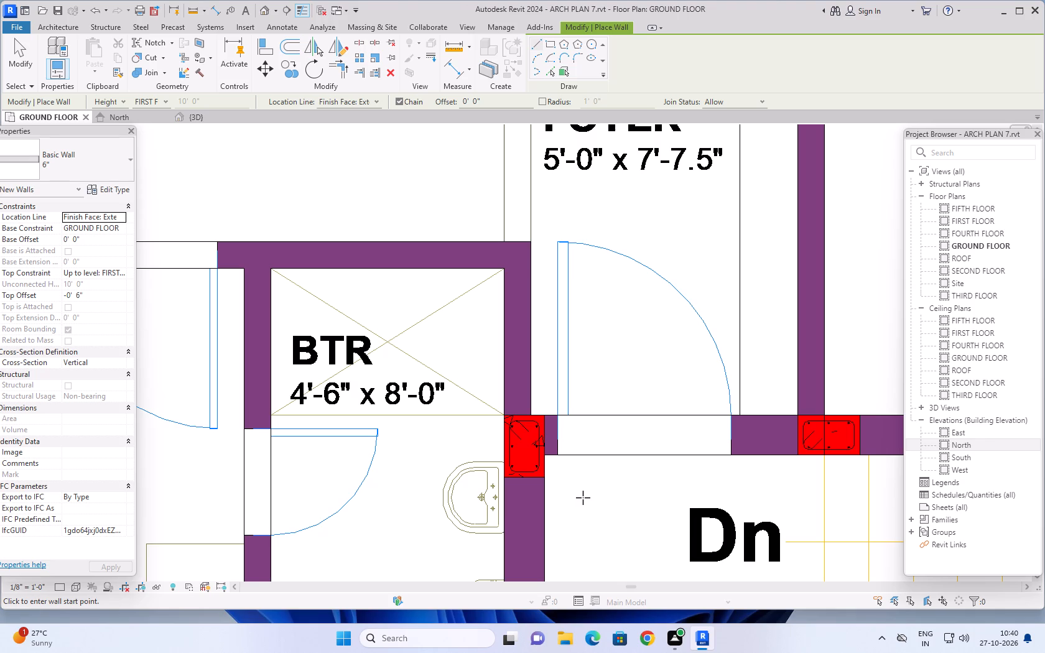
pyautogui.scroll(-2, 582, 491)
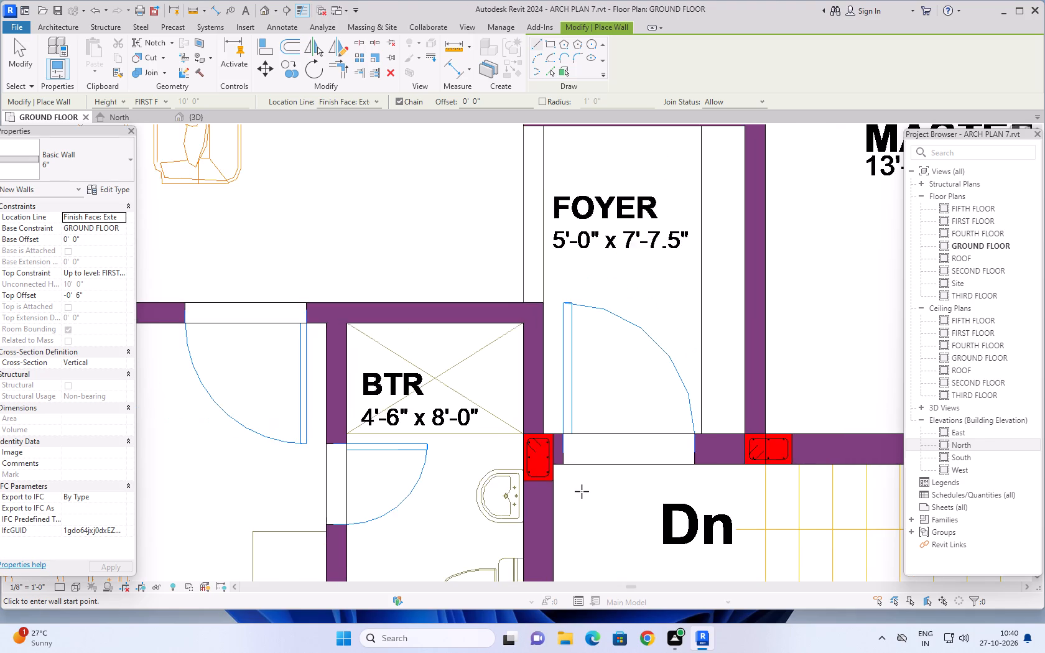
pyautogui.scroll(-4, 582, 491)
pyautogui.moveTo(583, 511); pyautogui.dragTo(572, 399, button='middle')
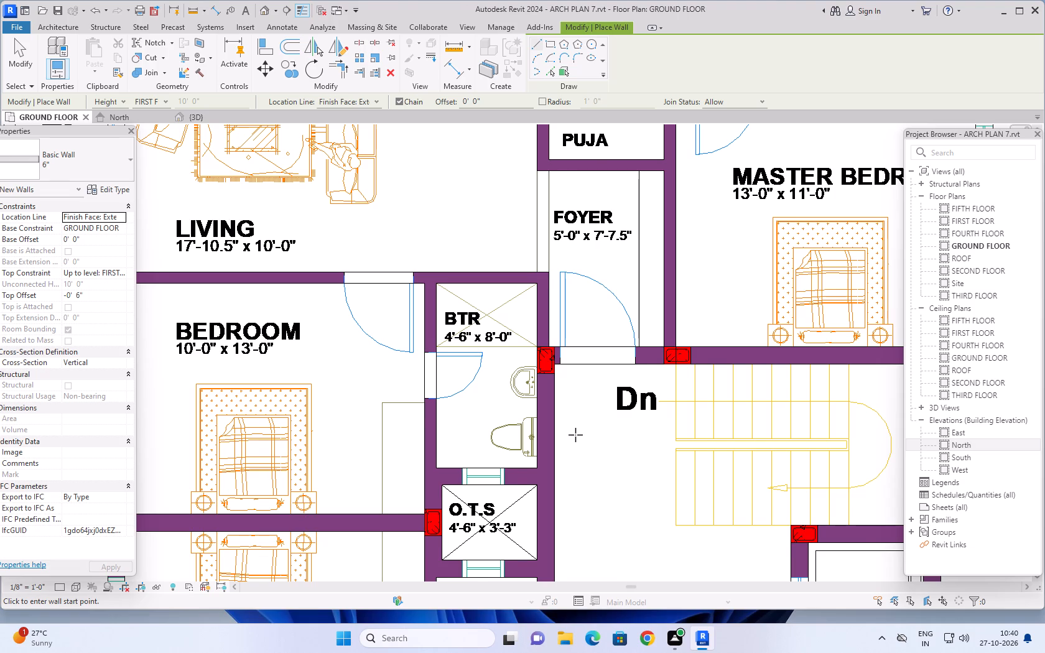
pyautogui.scroll(-2, 575, 435)
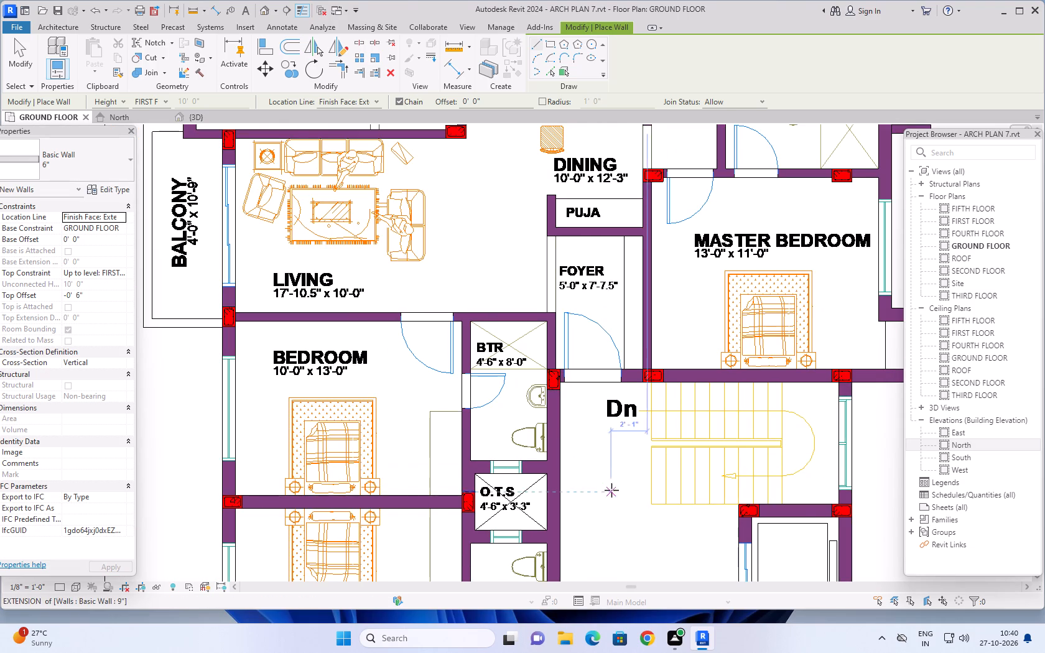
pyautogui.scroll(-3, 611, 492)
pyautogui.moveTo(609, 524); pyautogui.dragTo(605, 389, button='middle')
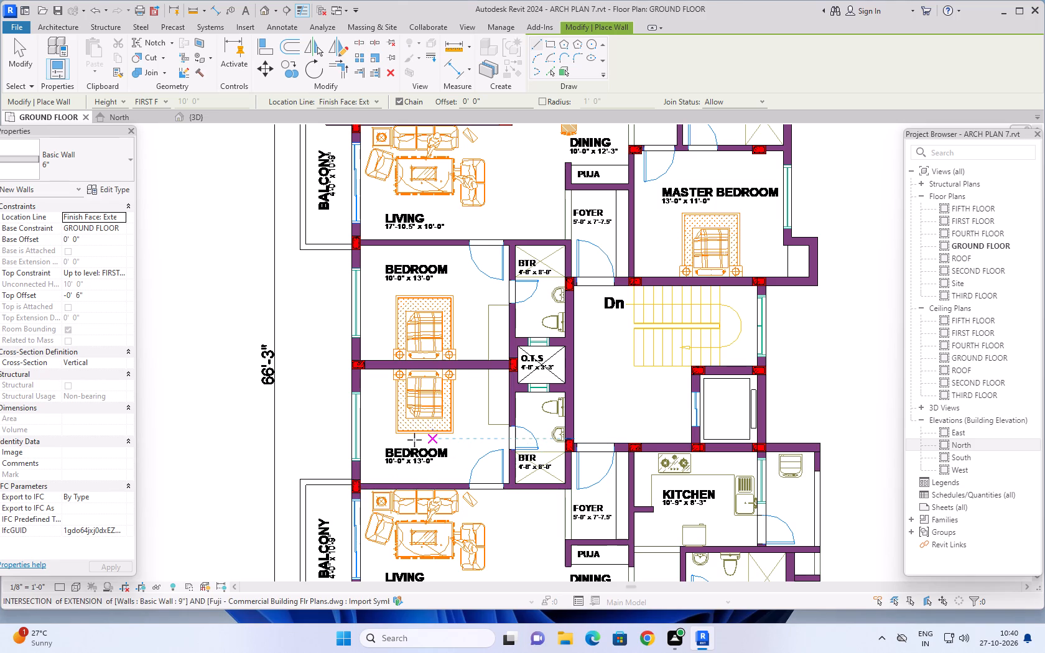
pyautogui.click(195, 118)
pyautogui.scroll(-1, 569, 440)
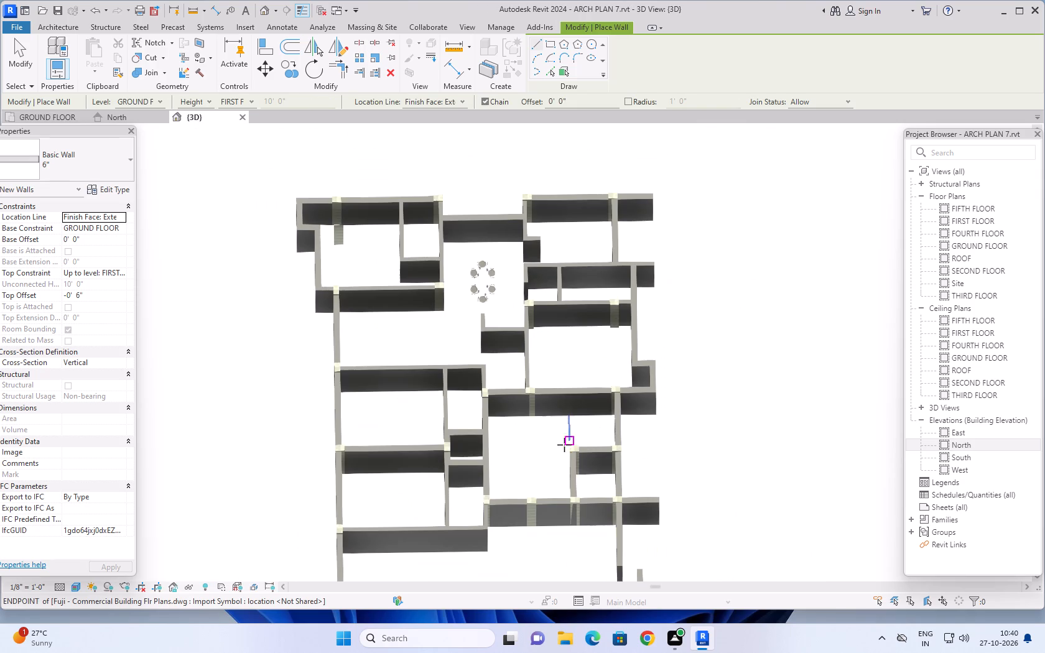
pyautogui.scroll(-1, 500, 532)
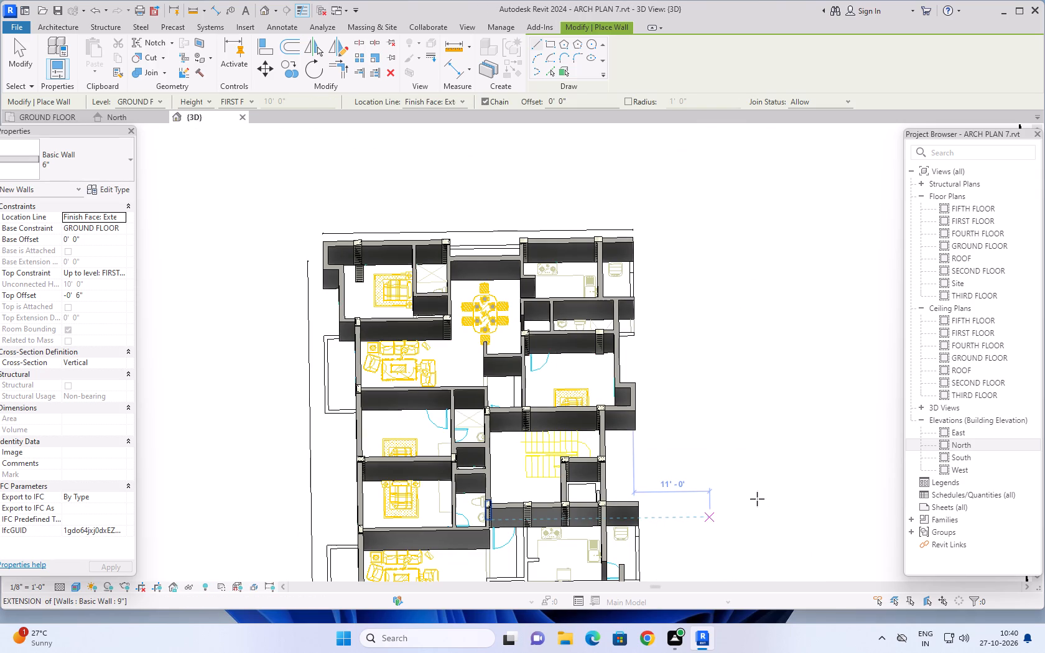
pyautogui.moveTo(757, 498); pyautogui.dragTo(759, 345, button='middle')
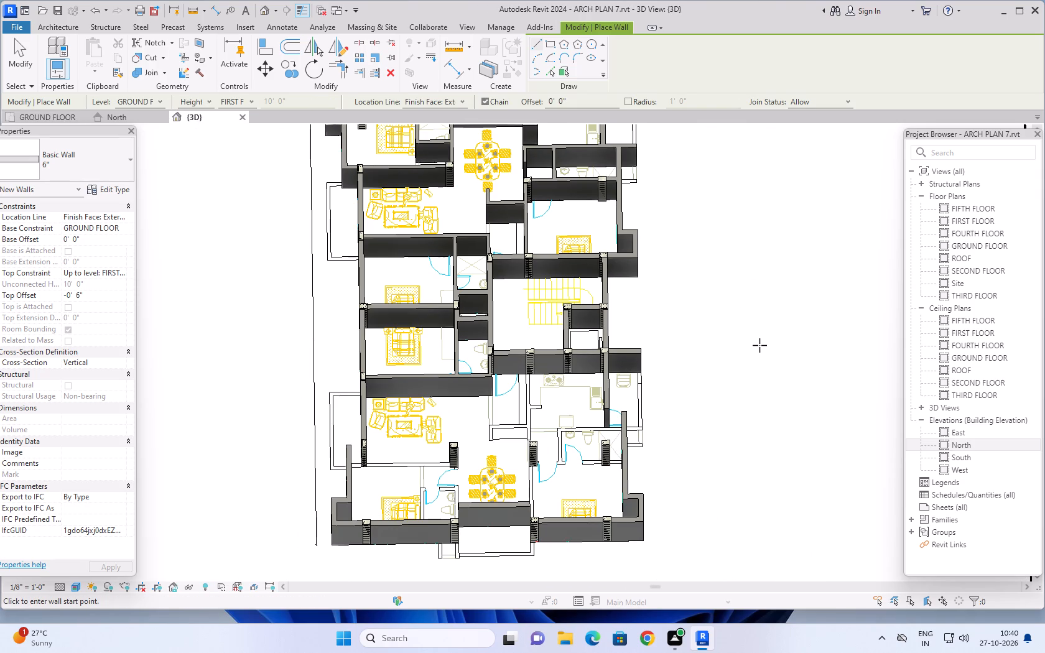
pyautogui.keyDown('shift'); pyautogui.moveTo(759, 345); pyautogui.dragTo(754, 434, button='middle'); pyautogui.keyUp('shift')
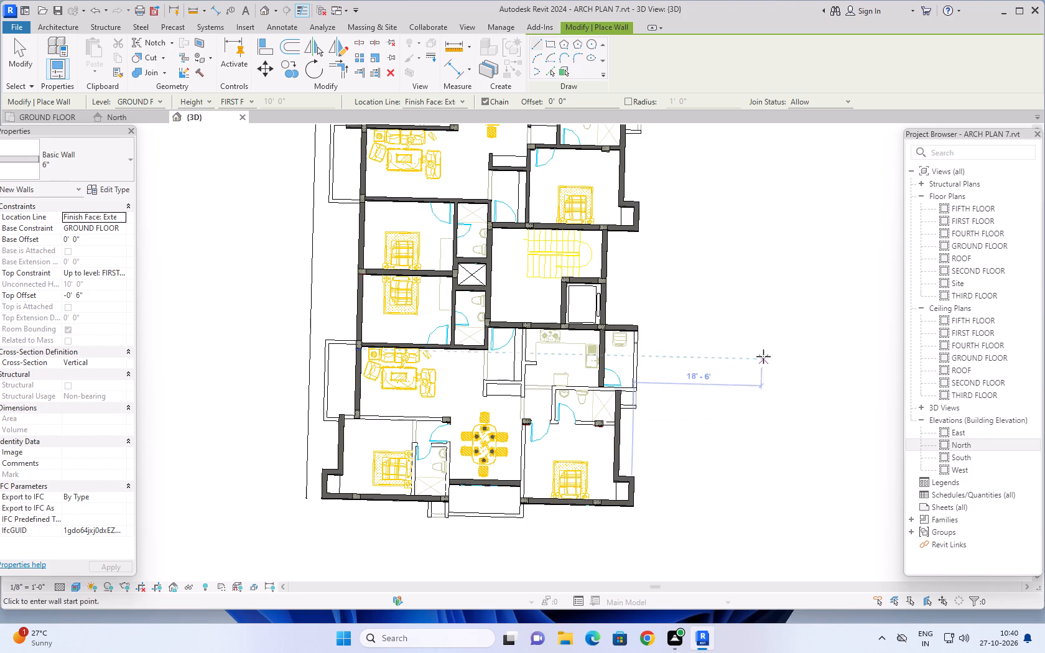
pyautogui.scroll(-2, 757, 339)
pyautogui.moveTo(766, 303); pyautogui.dragTo(775, 404, button='middle')
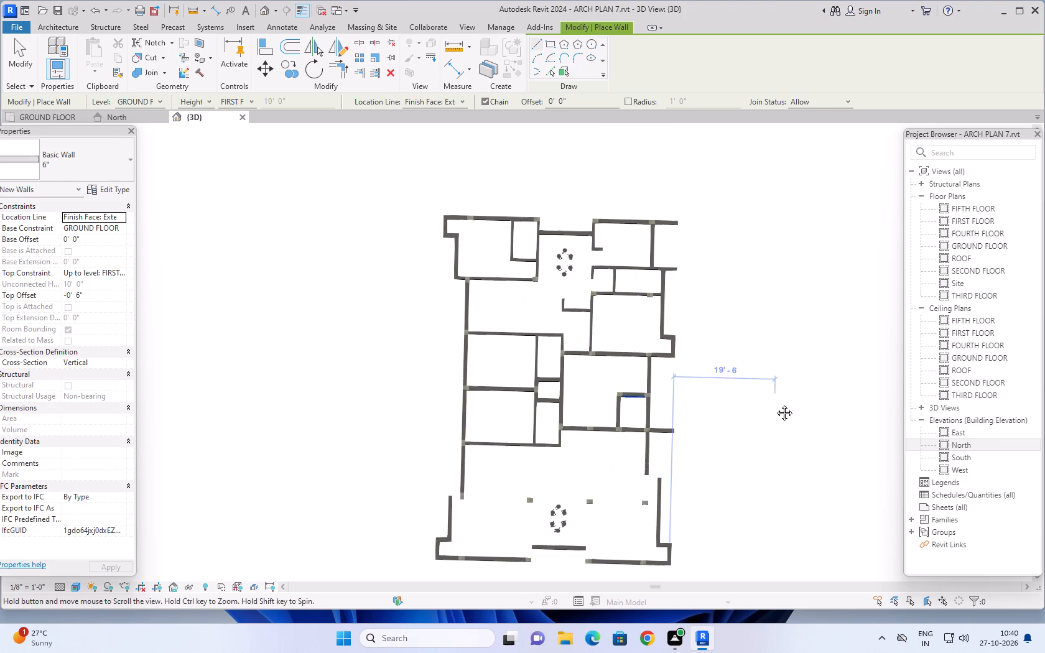
pyautogui.moveTo(775, 404); pyautogui.dragTo(781, 382, button='middle')
pyautogui.middleClick(779, 382)
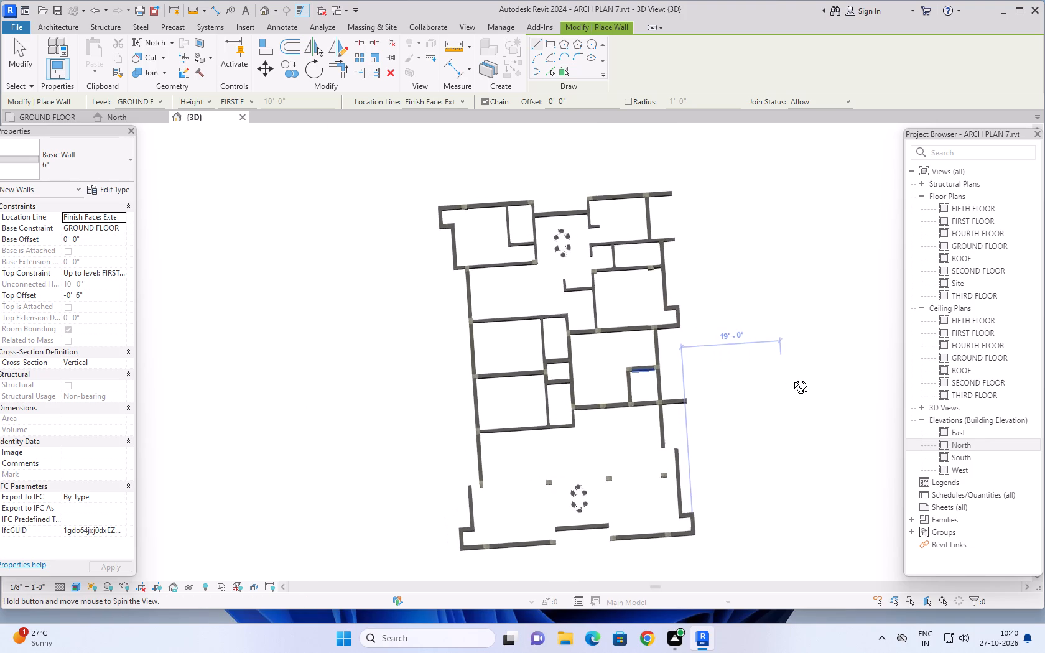
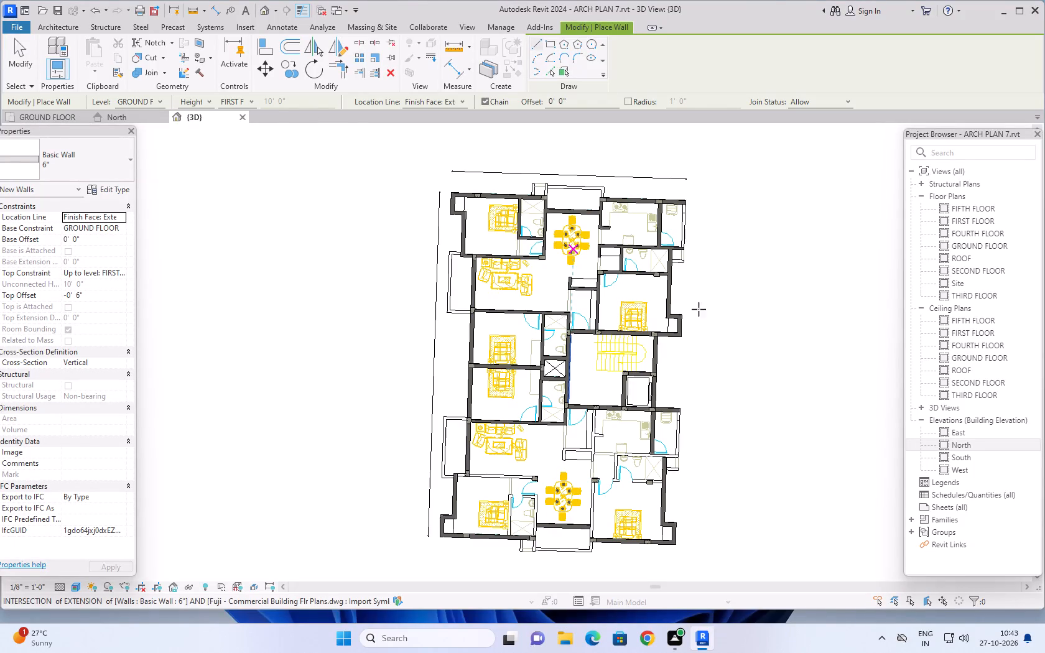
# Examine the ground floor walls in the 3D view, especially the lower flat, to find which walls are still missing.
pyautogui.scroll(-2, 765, 317)
pyautogui.moveTo(760, 327); pyautogui.dragTo(743, 297, button='middle')
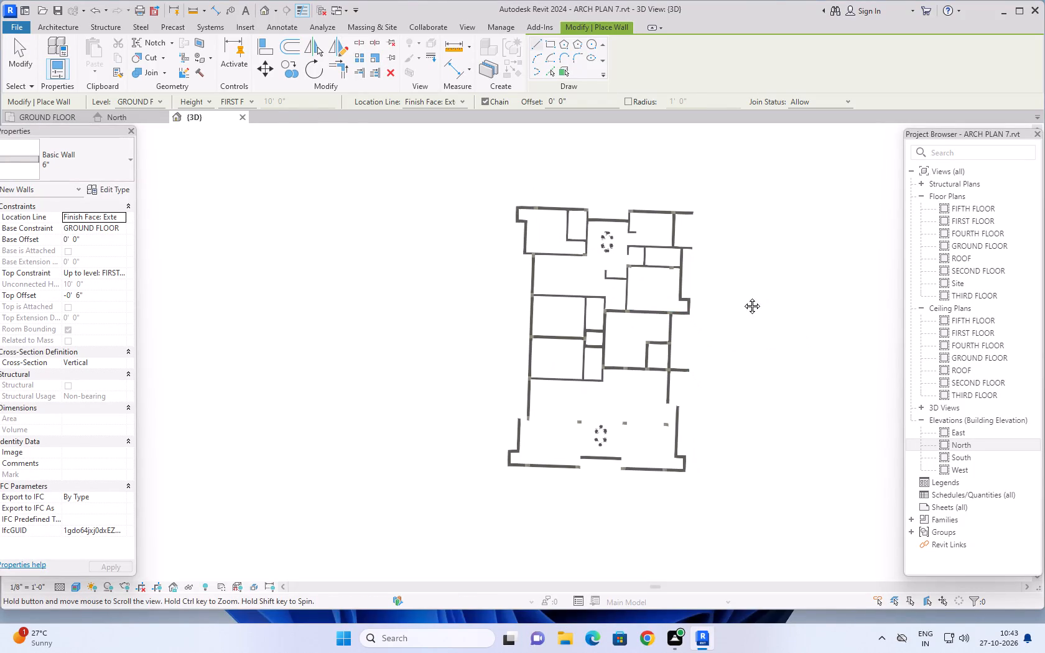
pyautogui.moveTo(743, 297); pyautogui.dragTo(736, 282, button='middle')
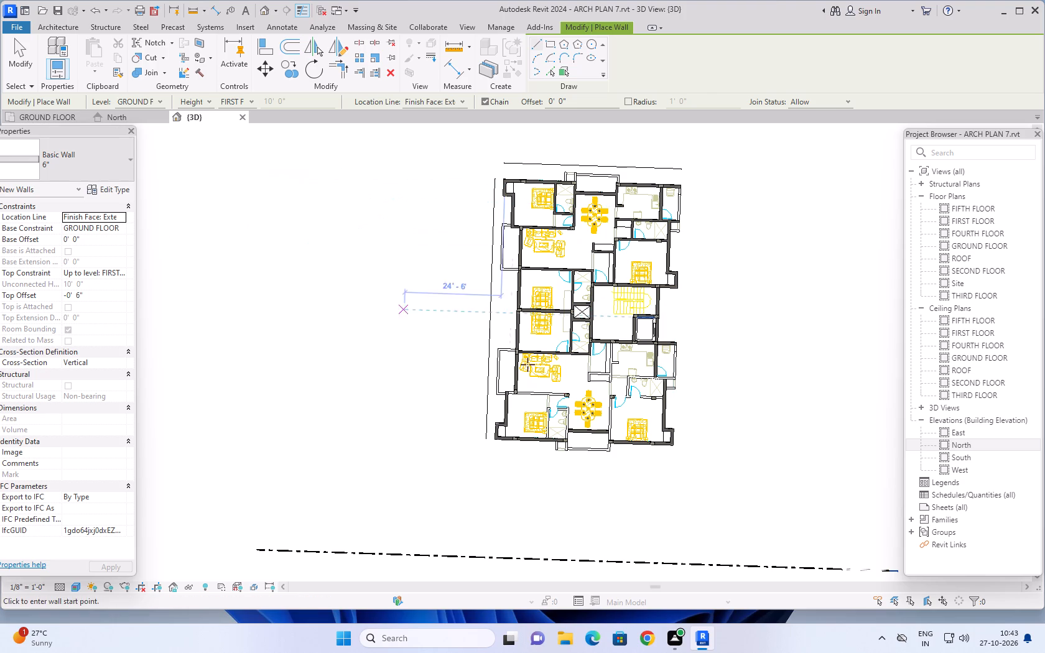
pyautogui.scroll(1, 693, 335)
pyautogui.moveTo(716, 319); pyautogui.dragTo(633, 318, button='middle')
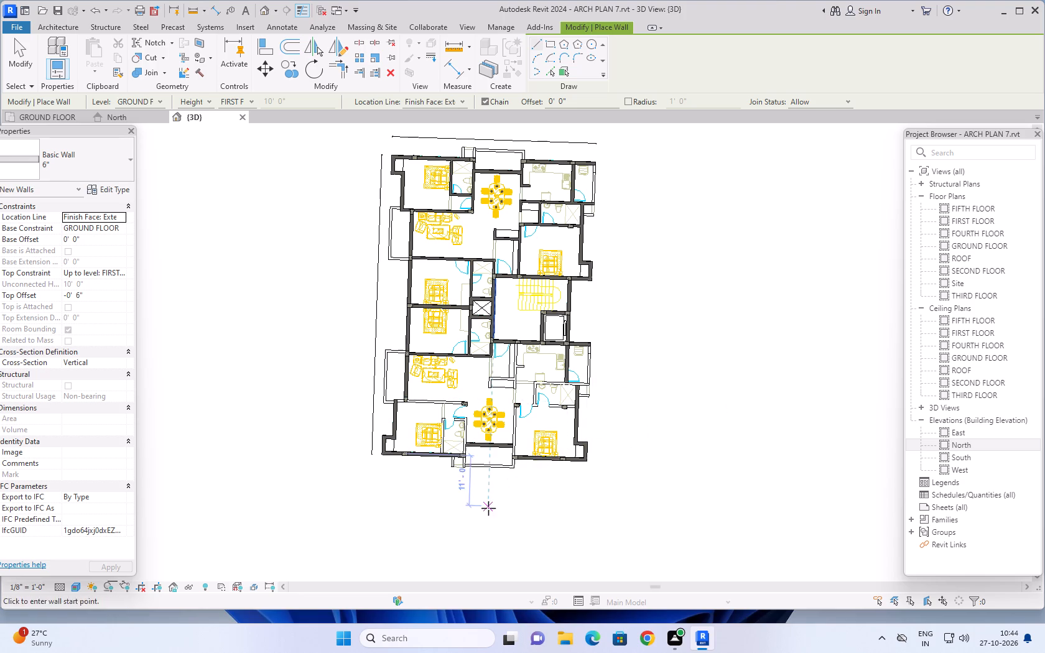
pyautogui.scroll(1, 468, 501)
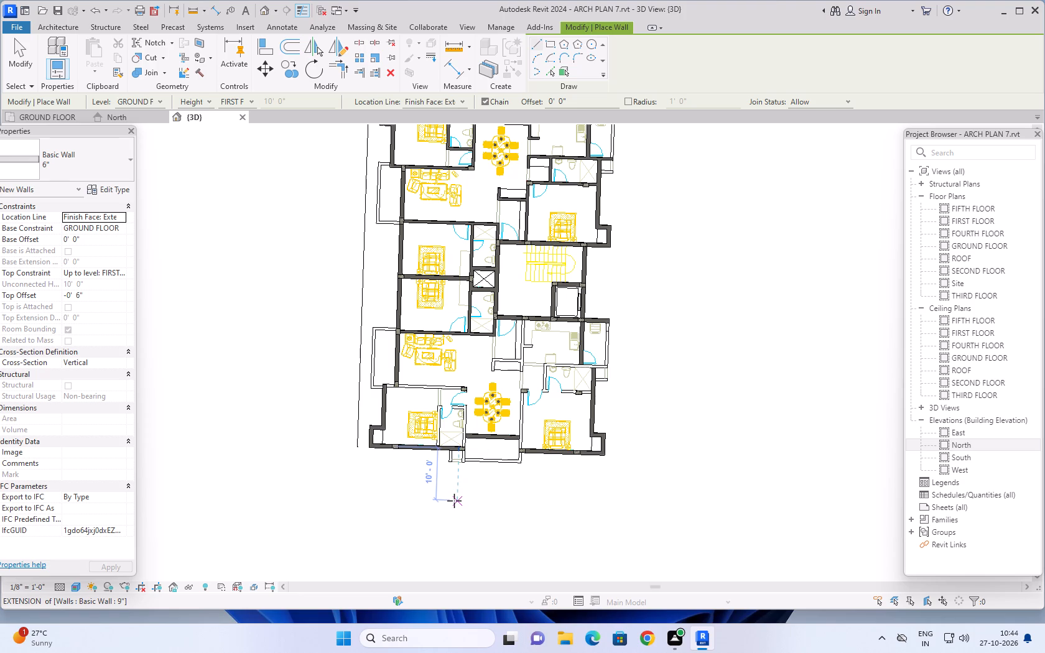
pyautogui.scroll(1, 454, 501)
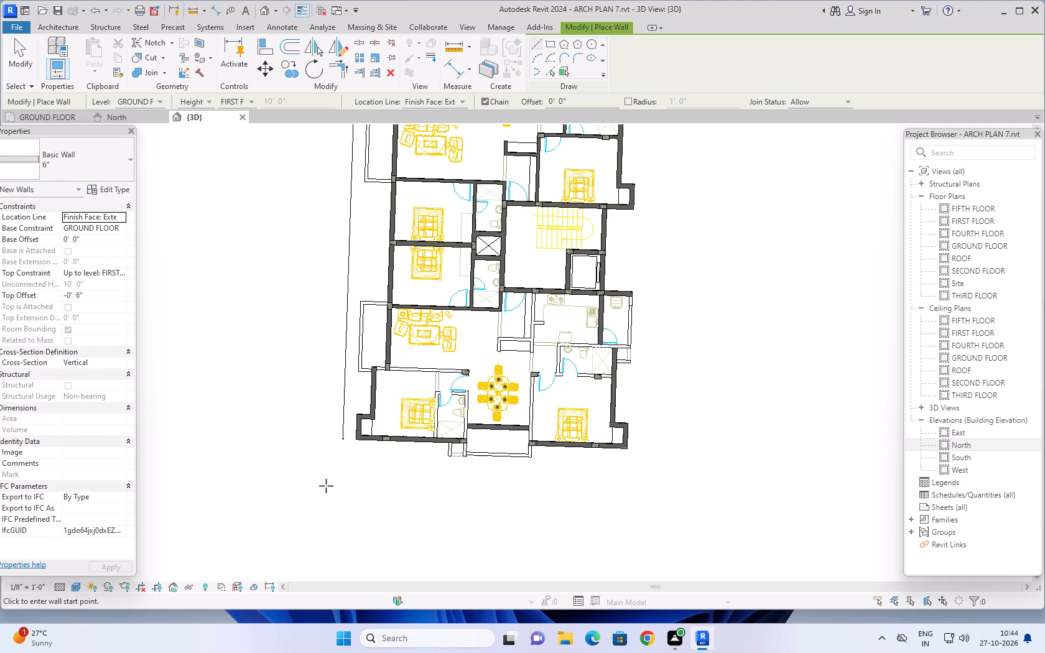
pyautogui.scroll(2, 430, 474)
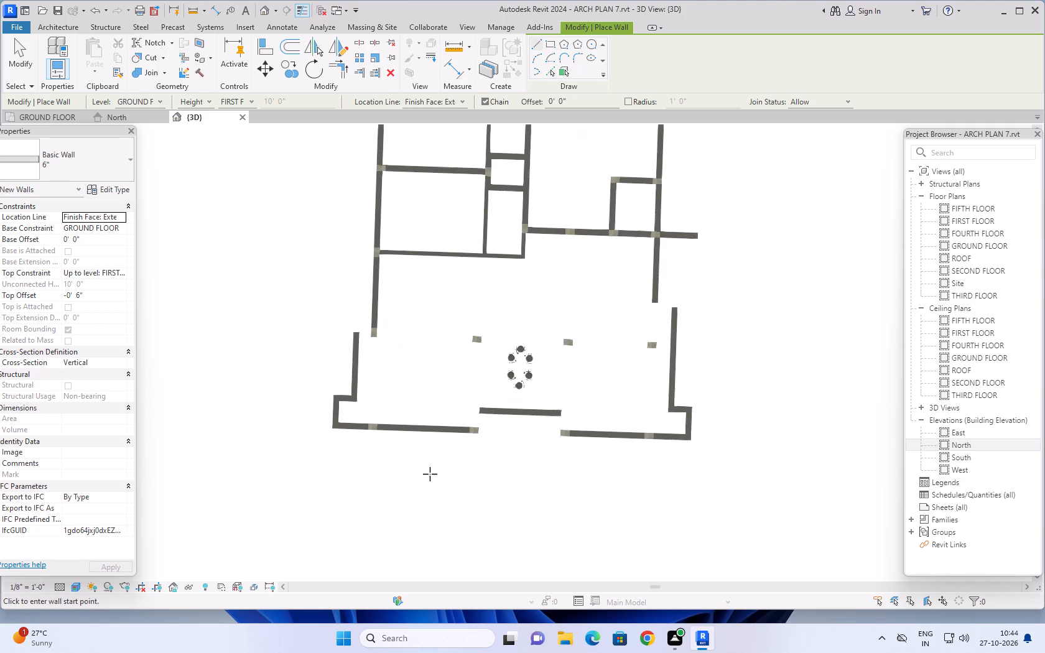
pyautogui.scroll(-1, 431, 475)
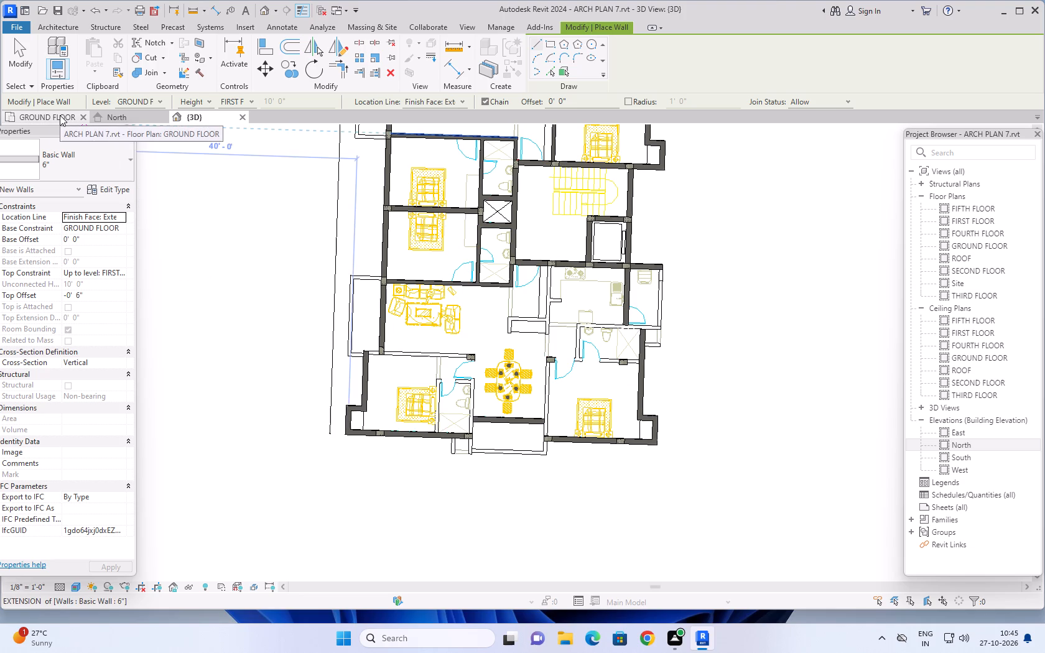
pyautogui.scroll(-1, 60, 115)
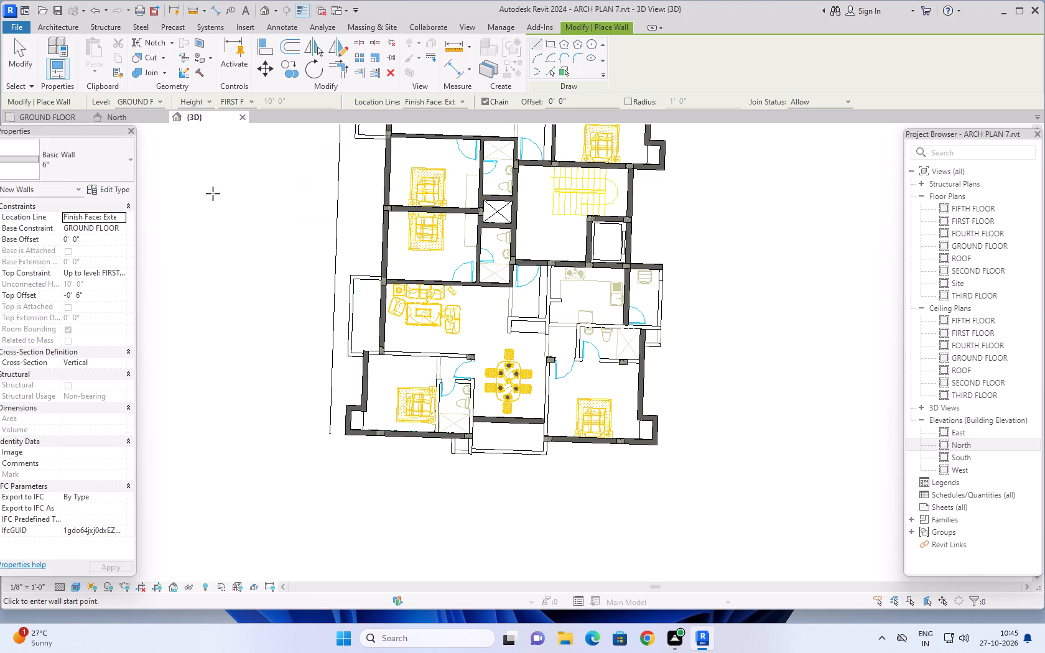
pyautogui.scroll(-1, 213, 195)
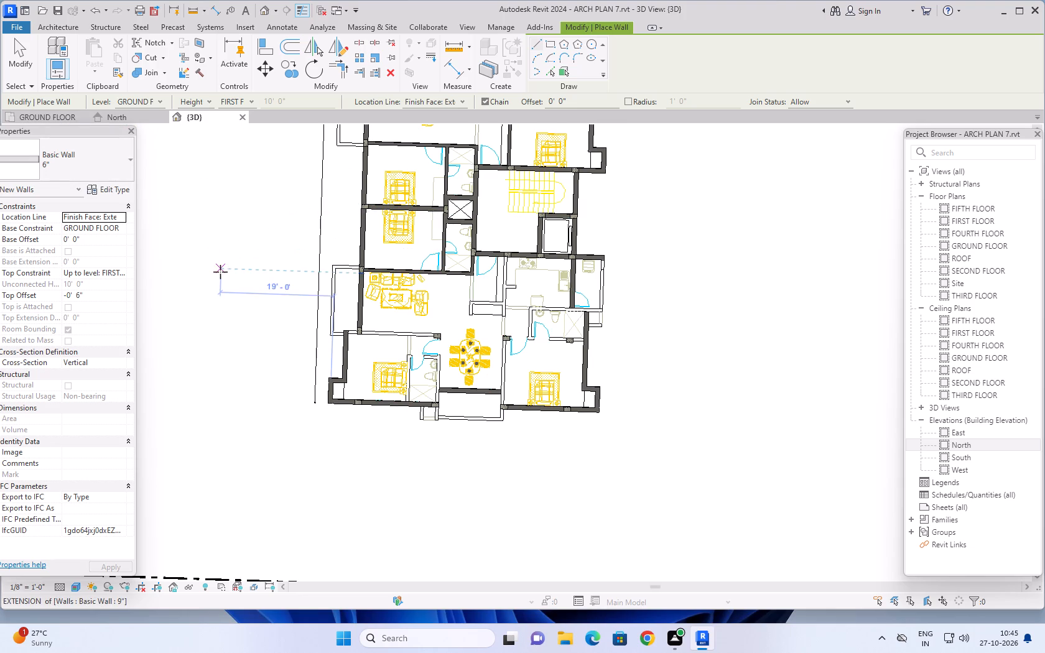
pyautogui.scroll(-1, 220, 272)
pyautogui.moveTo(226, 259); pyautogui.dragTo(241, 324, button='middle')
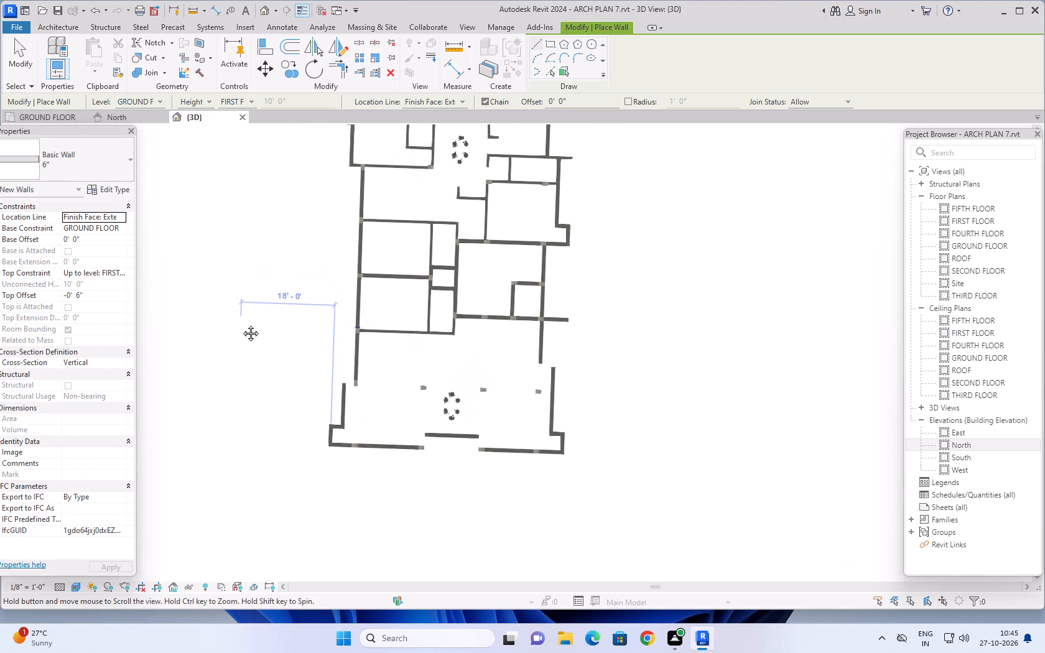
pyautogui.moveTo(241, 324); pyautogui.dragTo(248, 343, button='middle')
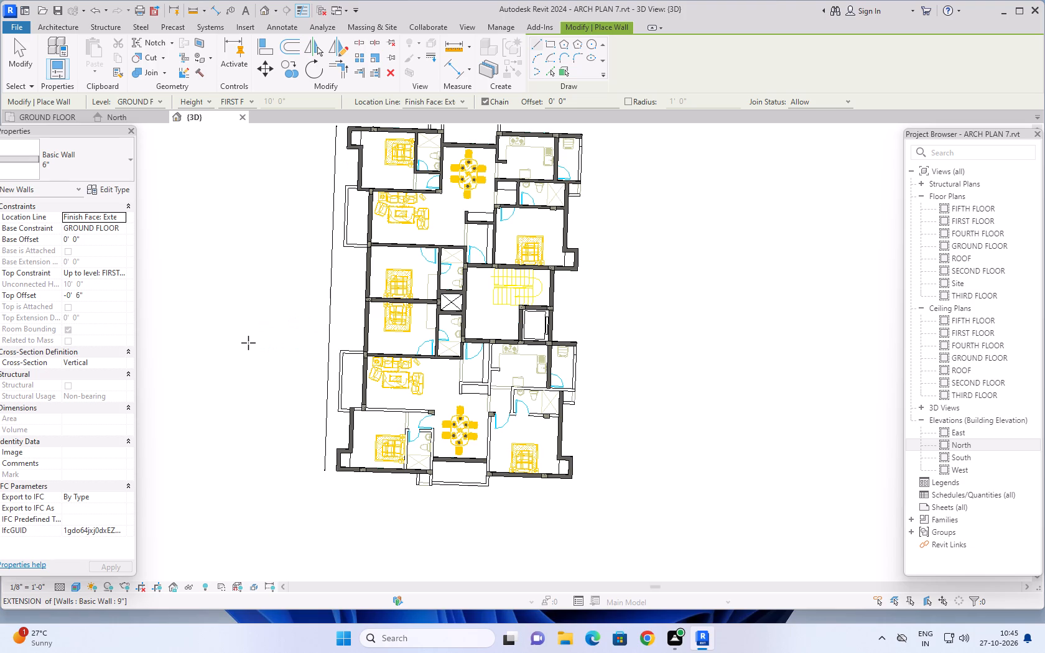
pyautogui.scroll(-1, 248, 343)
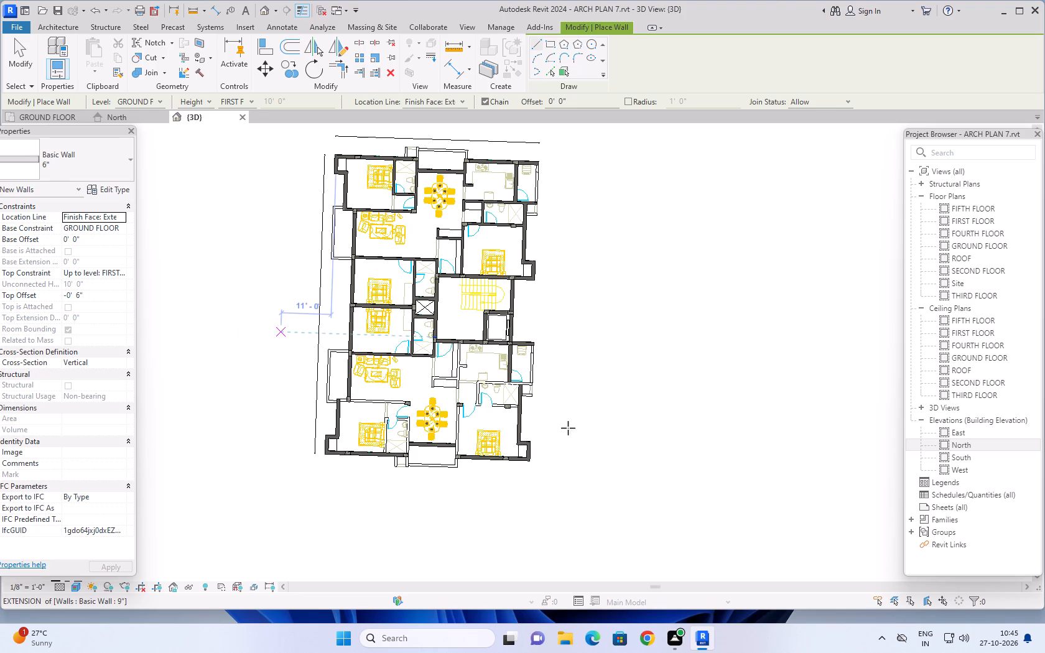
pyautogui.scroll(3, 577, 414)
pyautogui.scroll(-1, 593, 405)
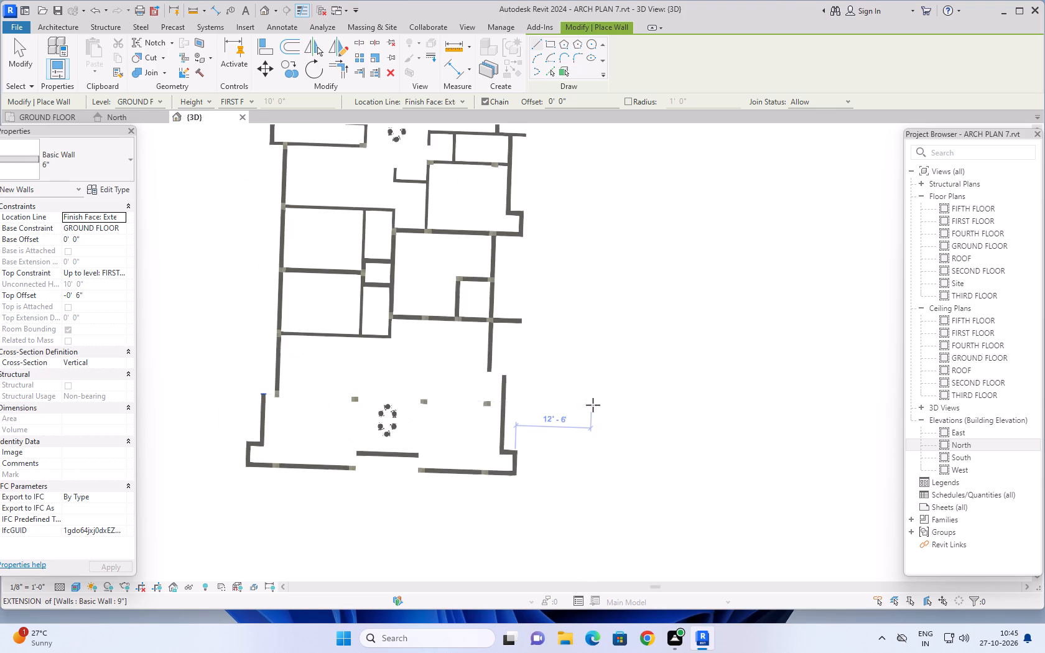
# Examine the ground floor plan around the lower foyer, puja, kitchen and living room, and the overall layout, for walls still to trace.
pyautogui.click(35, 116)
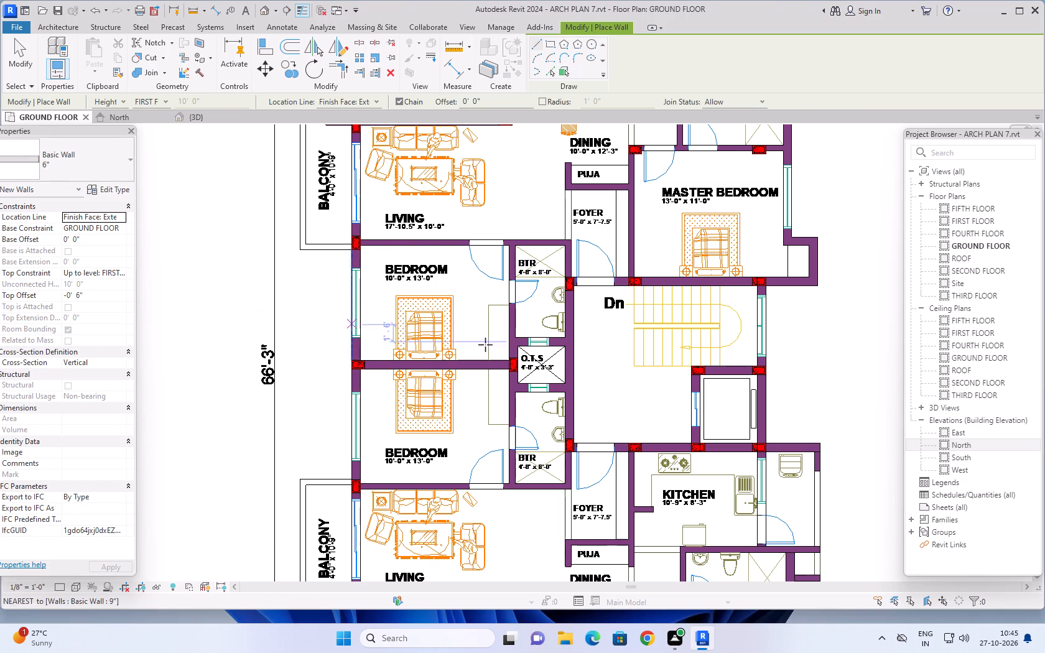
pyautogui.scroll(-2, 646, 355)
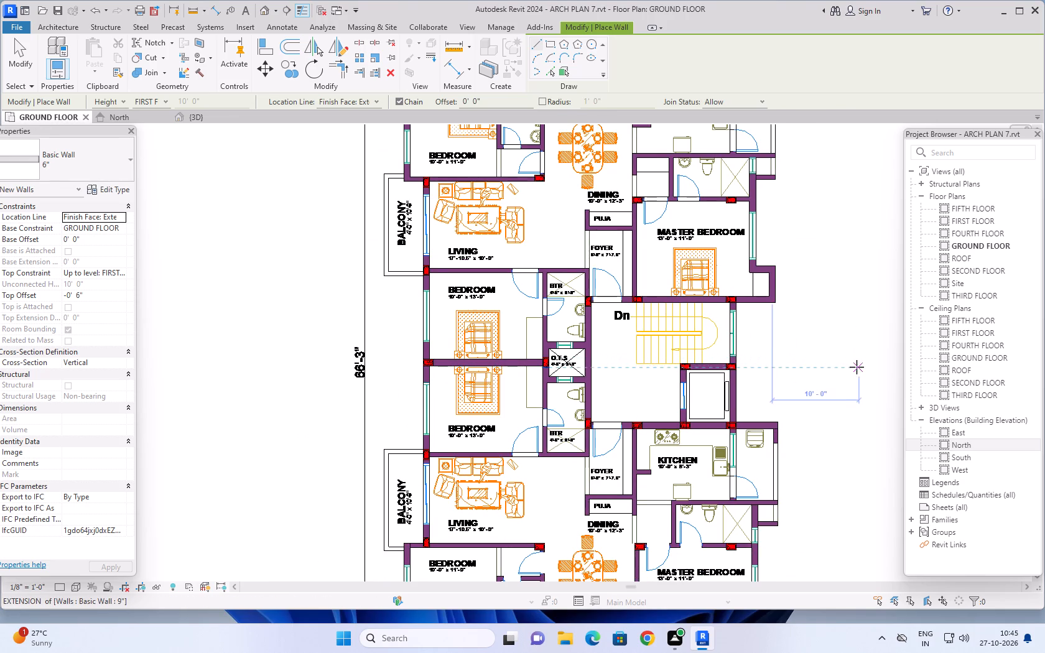
pyautogui.moveTo(853, 367); pyautogui.dragTo(775, 300, button='middle')
pyautogui.scroll(5, 519, 438)
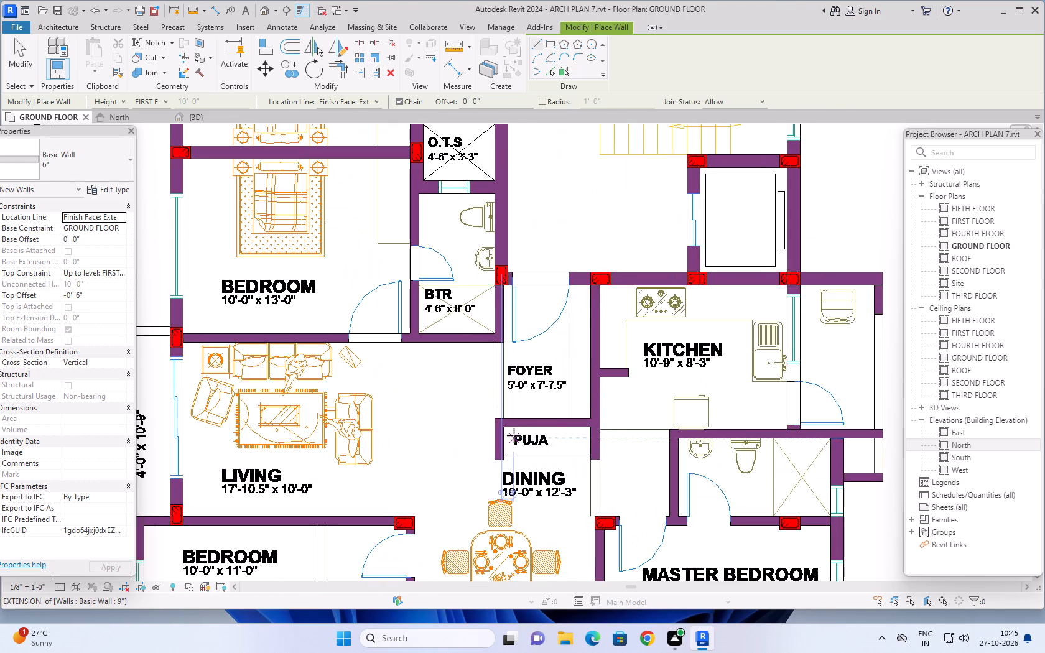
pyautogui.scroll(2, 464, 440)
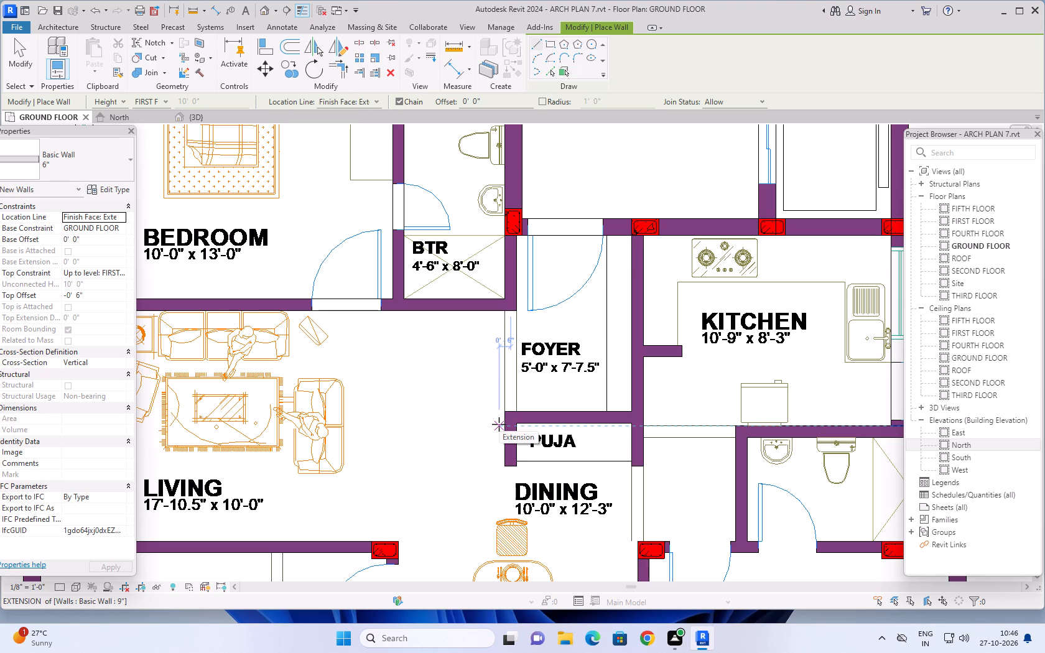
pyautogui.scroll(-3, 461, 431)
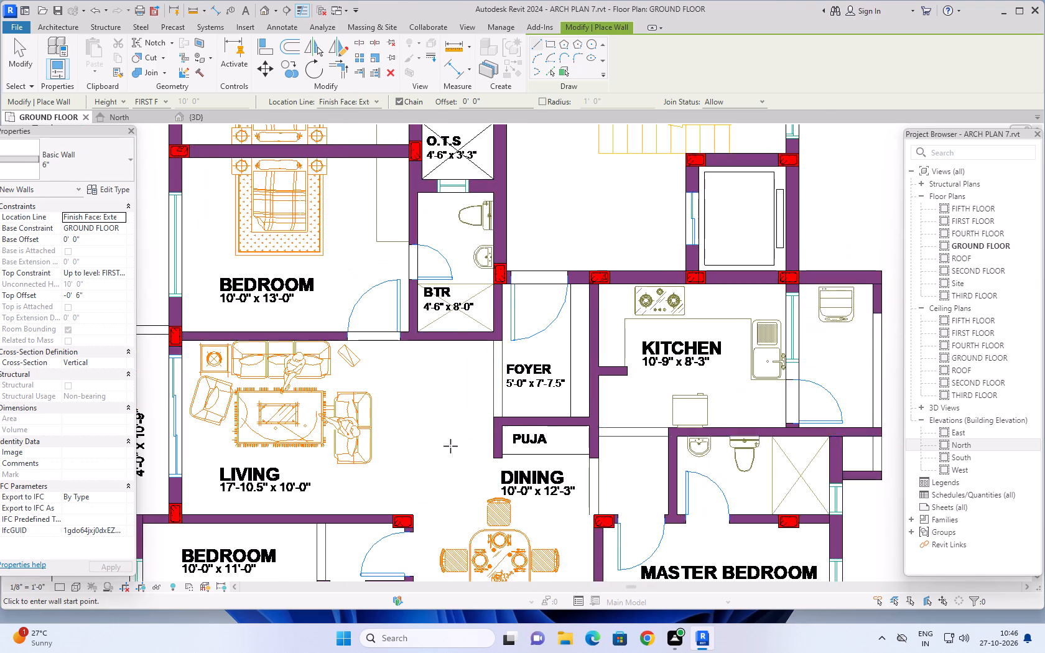
pyautogui.scroll(-1, 450, 446)
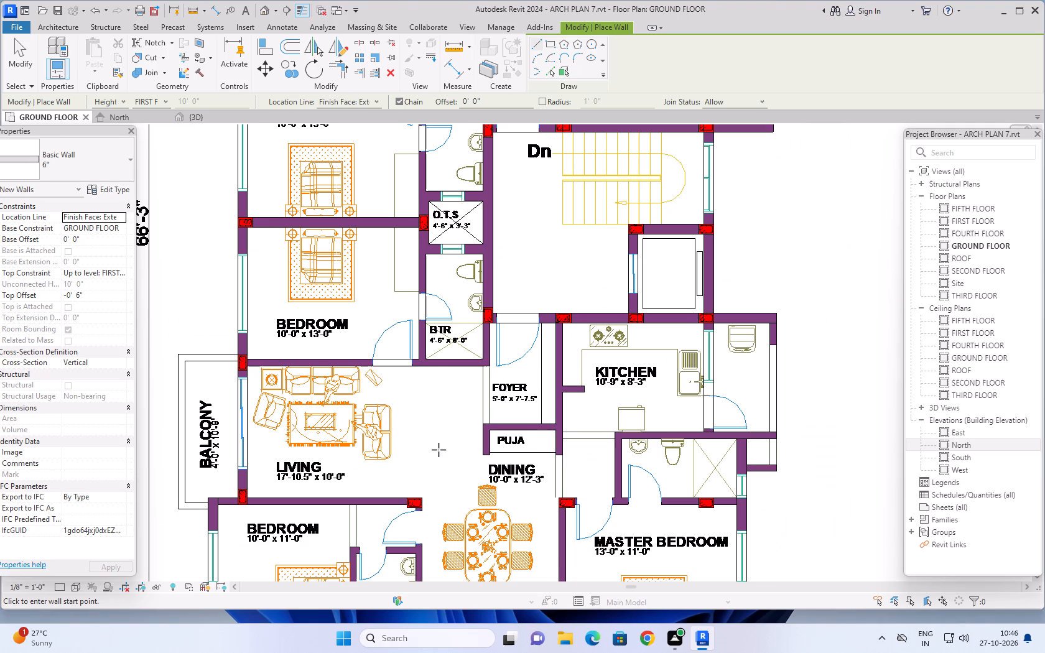
pyautogui.scroll(-3, 448, 417)
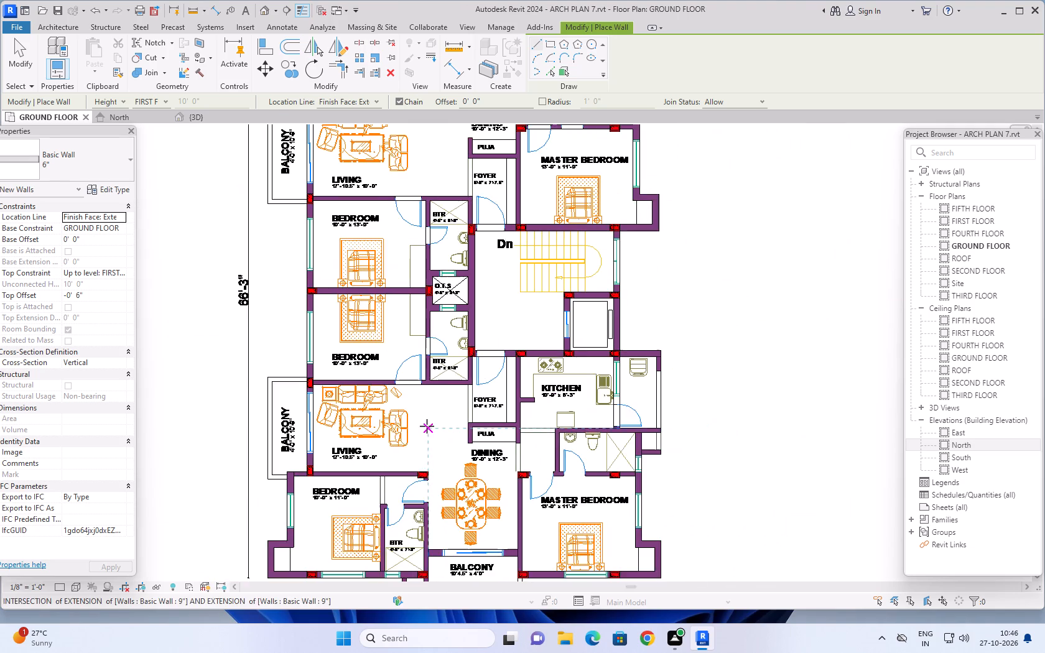
pyautogui.scroll(-1, 427, 426)
pyautogui.scroll(-2, 695, 334)
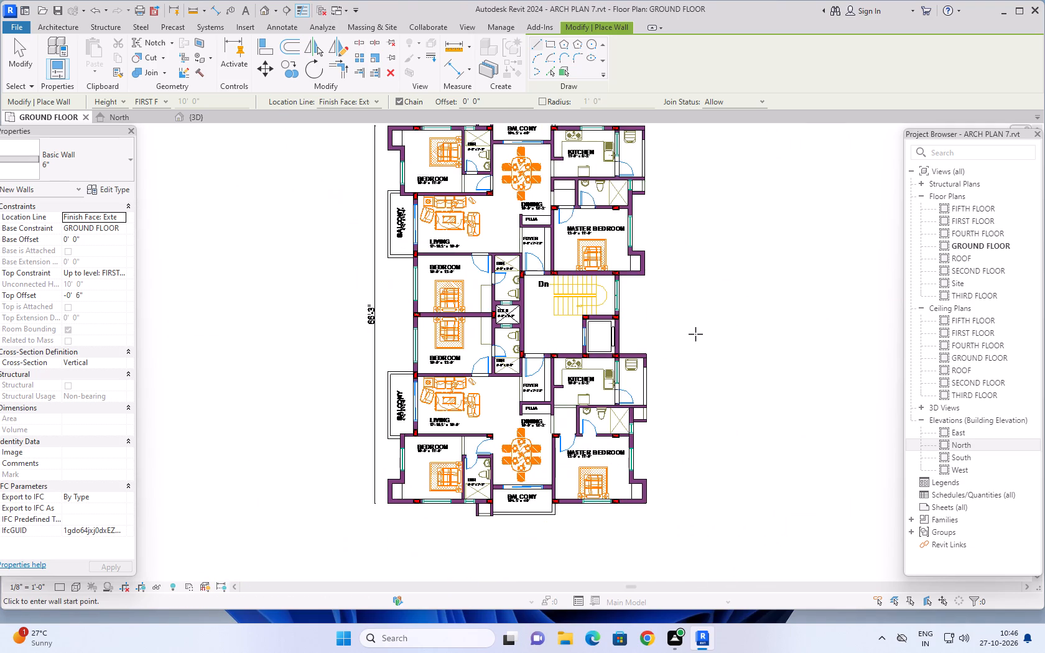
pyautogui.scroll(-1, 695, 334)
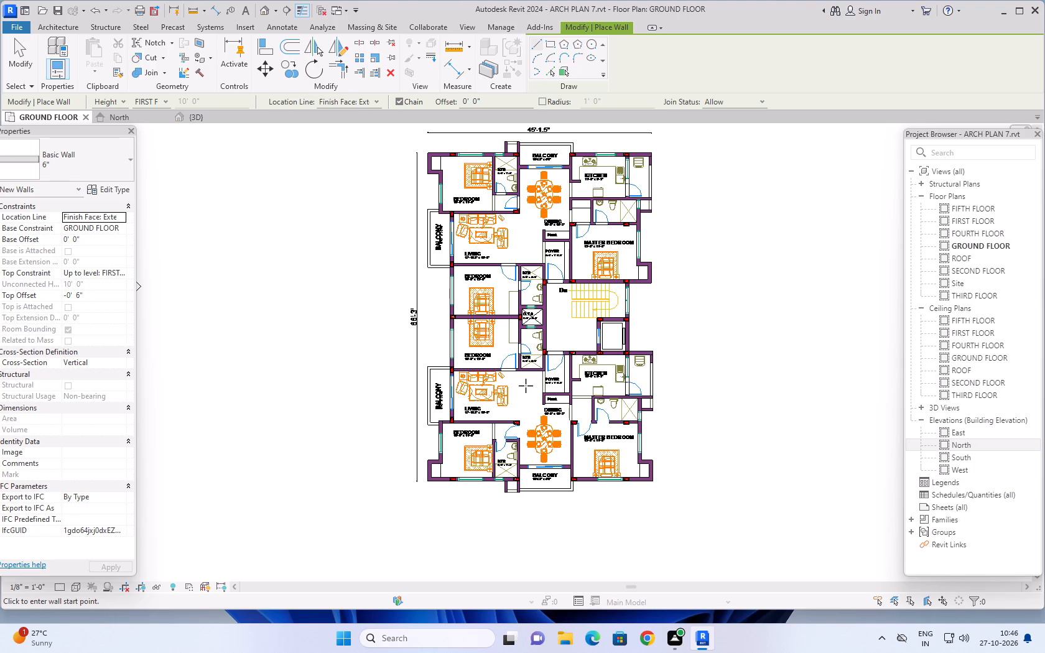
pyautogui.scroll(1, 530, 377)
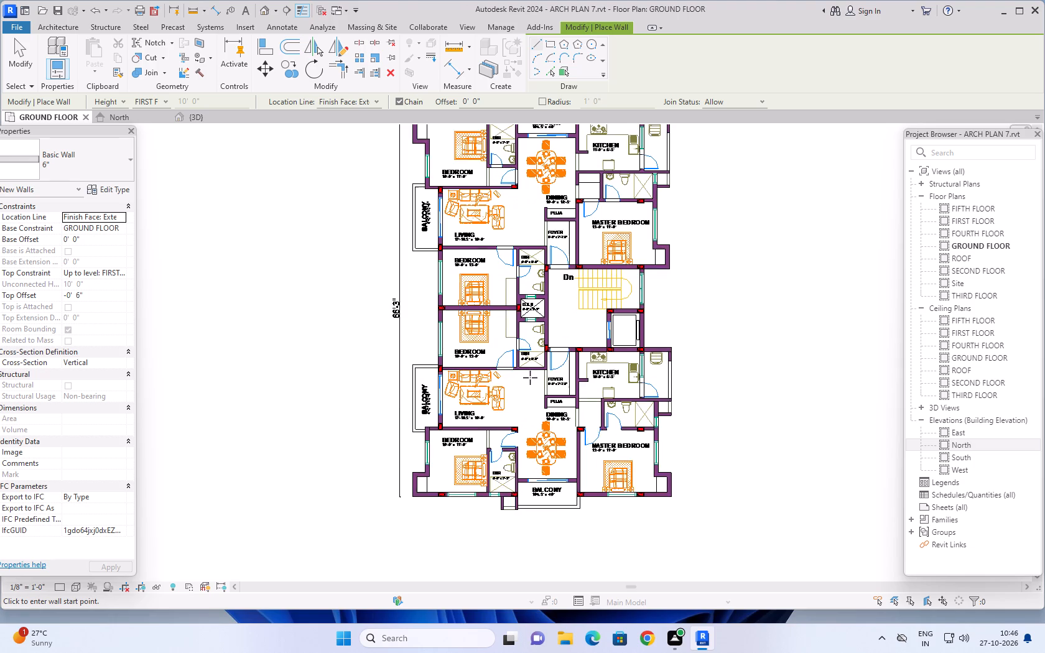
pyautogui.scroll(1, 530, 377)
pyautogui.scroll(-3, 531, 377)
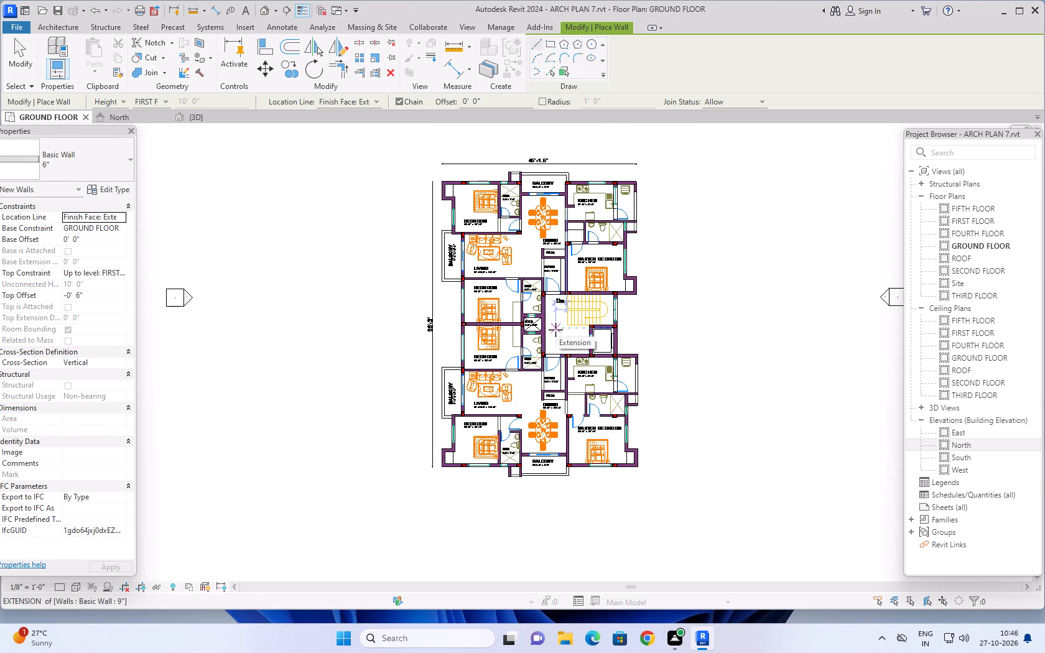
pyautogui.scroll(1, 555, 331)
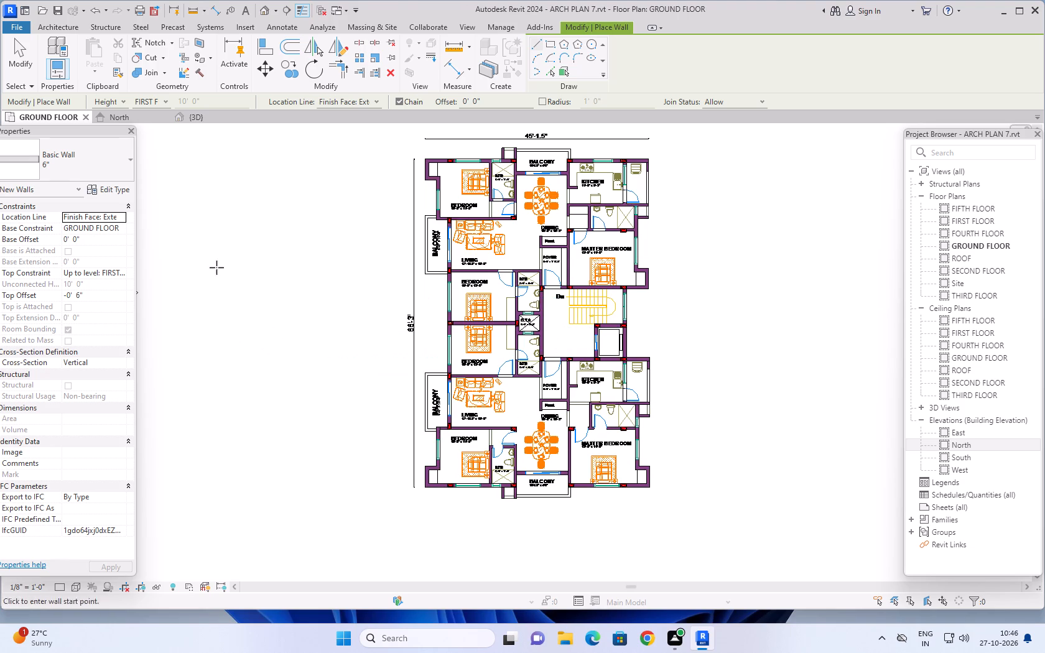
# Inspect the North elevation, checking the ground floor walls and columns against the level lines, including the column extending below GROUND FLOOR.
pyautogui.click(139, 121)
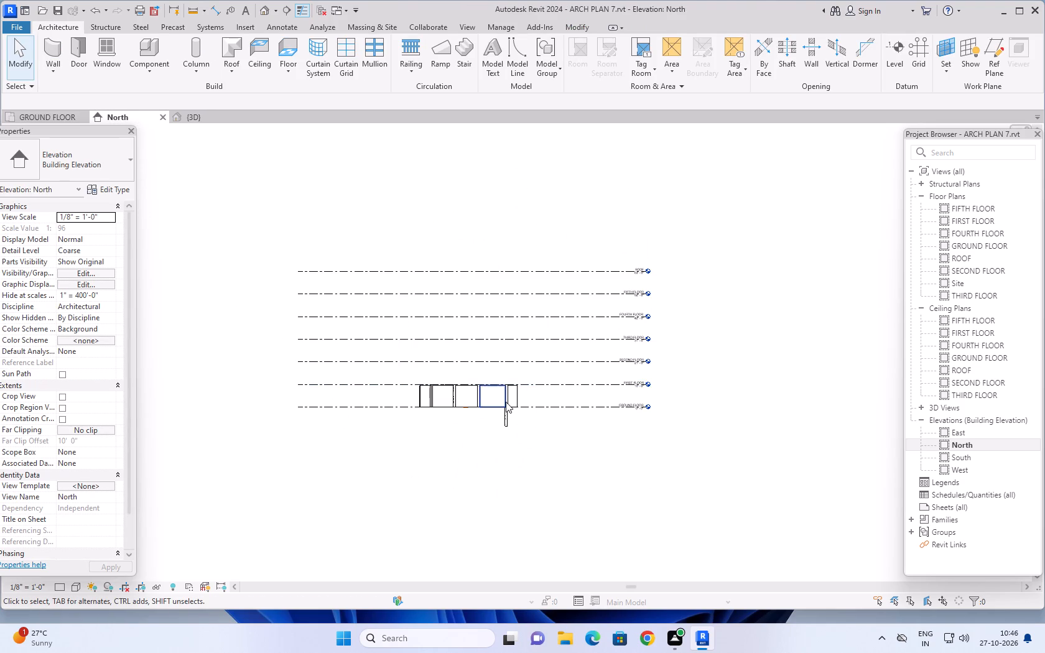
pyautogui.scroll(3, 506, 401)
pyautogui.scroll(9, 507, 456)
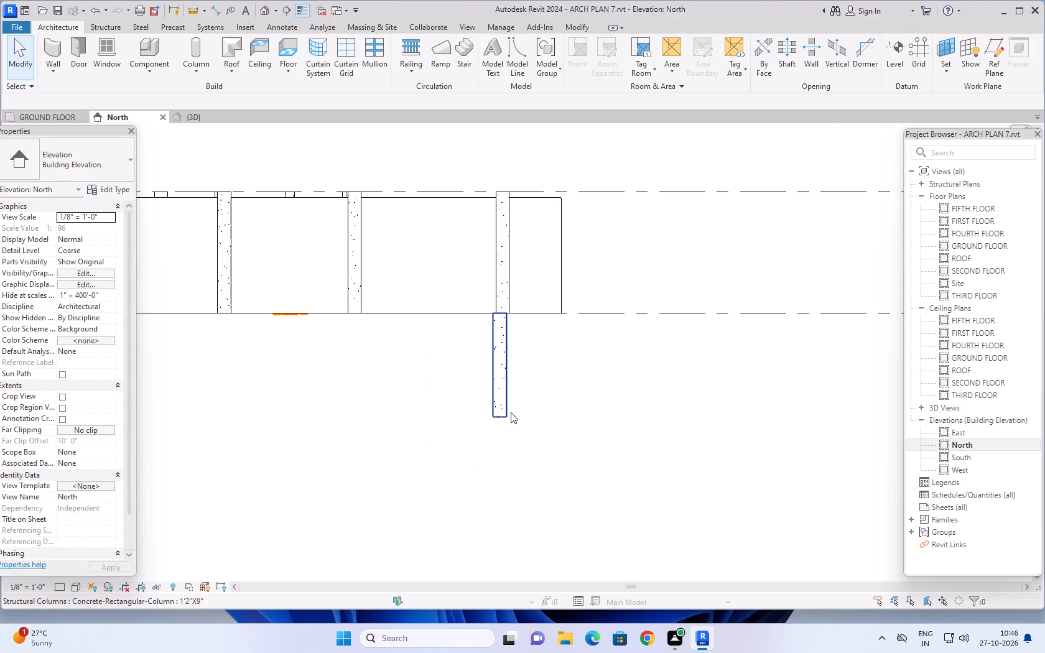
pyautogui.scroll(-10, 269, 359)
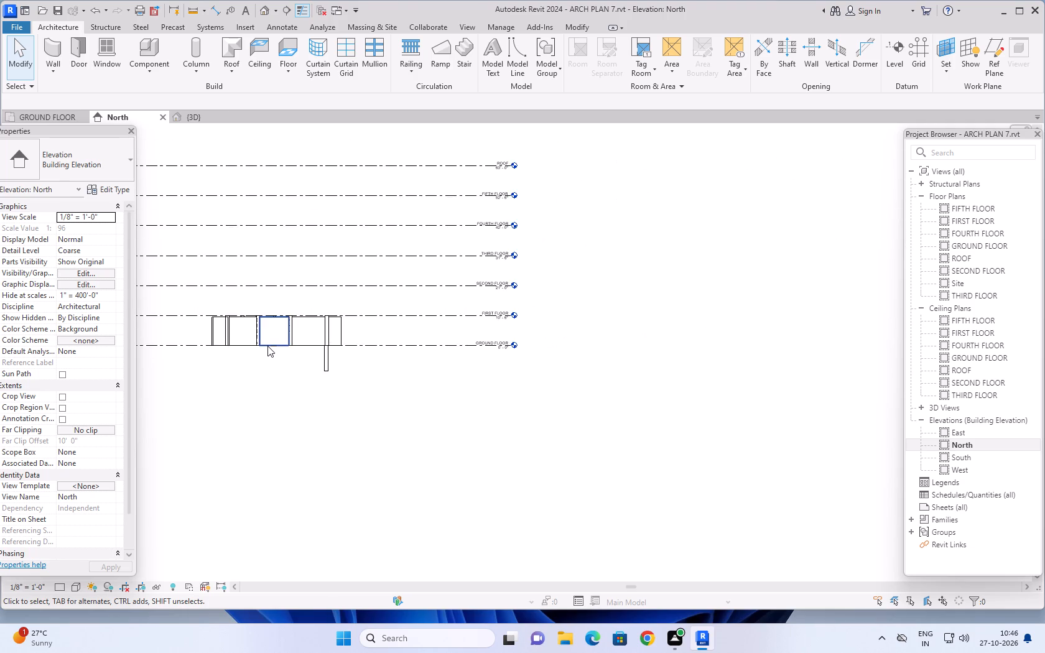
pyautogui.scroll(-3, 267, 346)
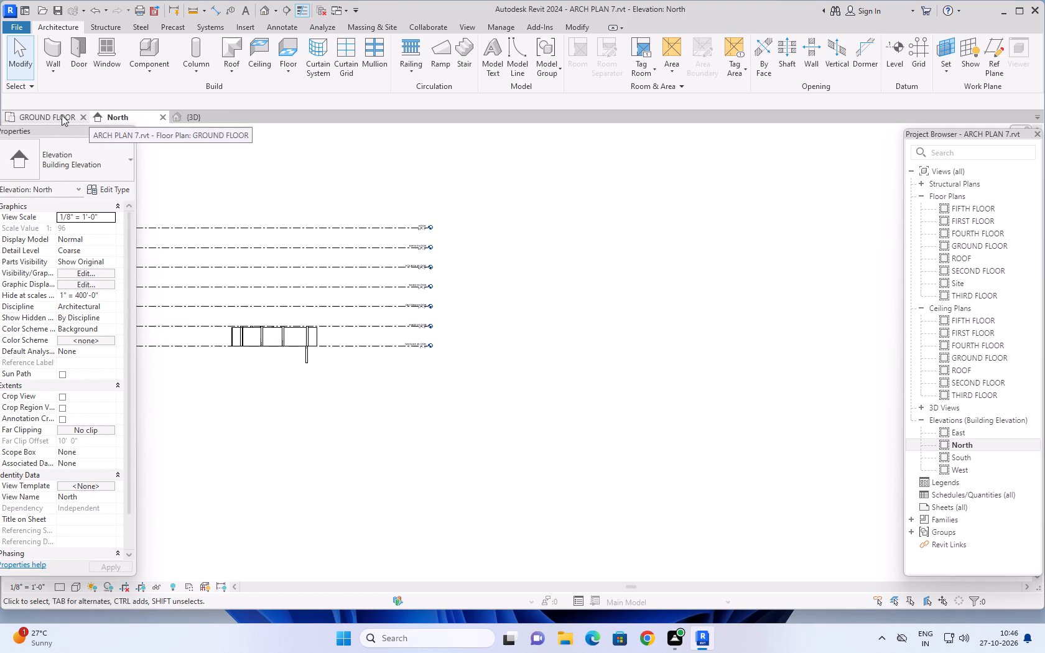
# Return to the ground floor plan and examine the lower flat's living, foyer, puja, kitchen and bedroom walls on the tracing.
pyautogui.click(60, 115)
pyautogui.scroll(-2, 277, 271)
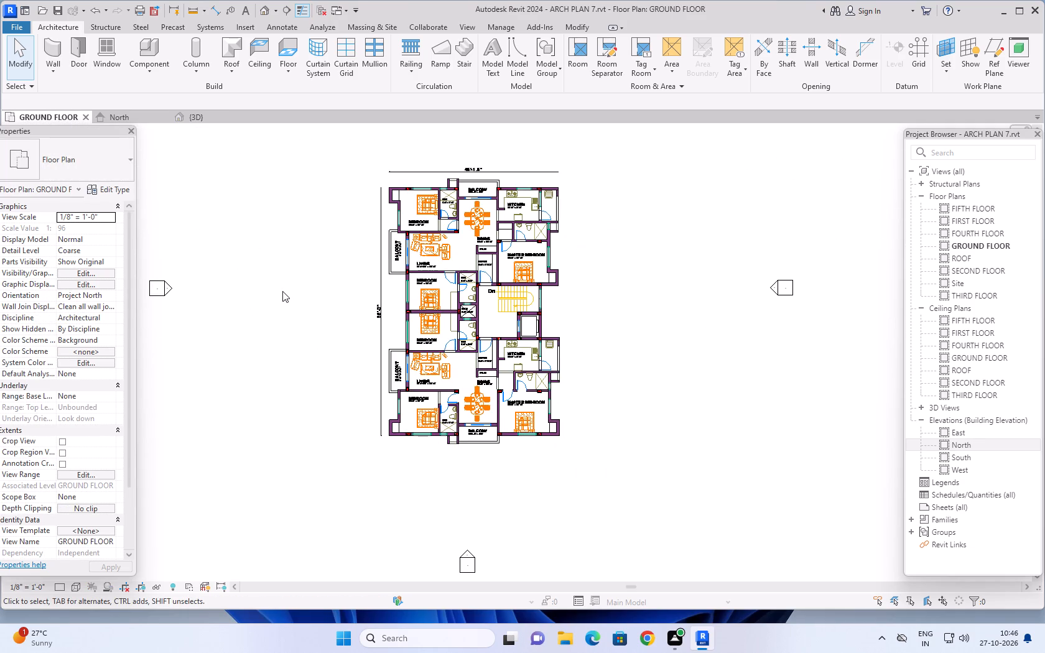
pyautogui.moveTo(282, 291); pyautogui.dragTo(337, 285, button='middle')
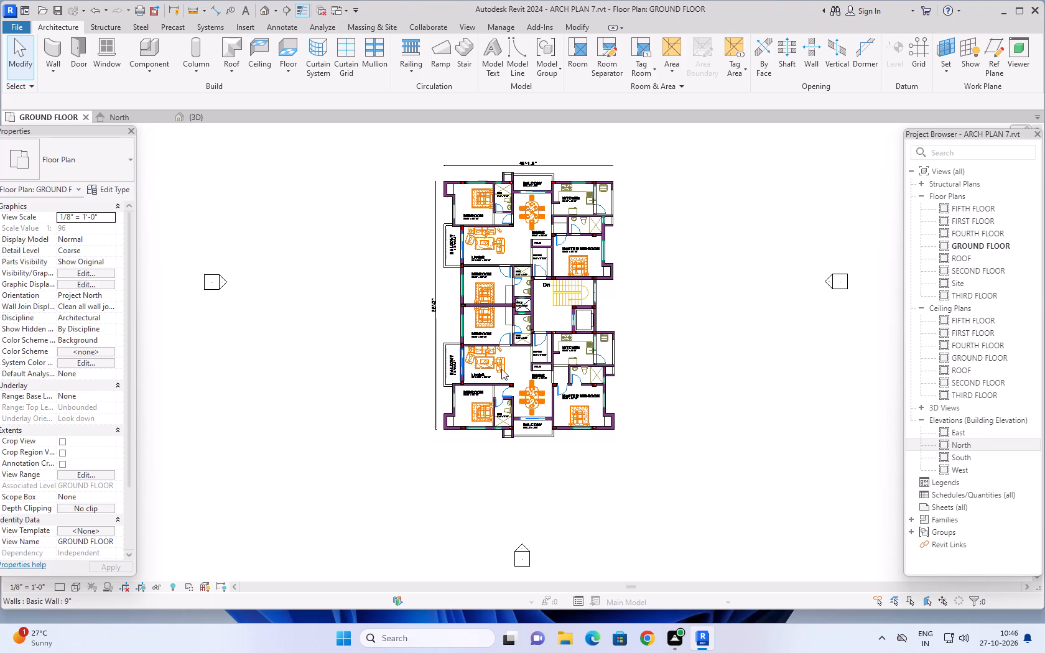
pyautogui.scroll(11, 503, 368)
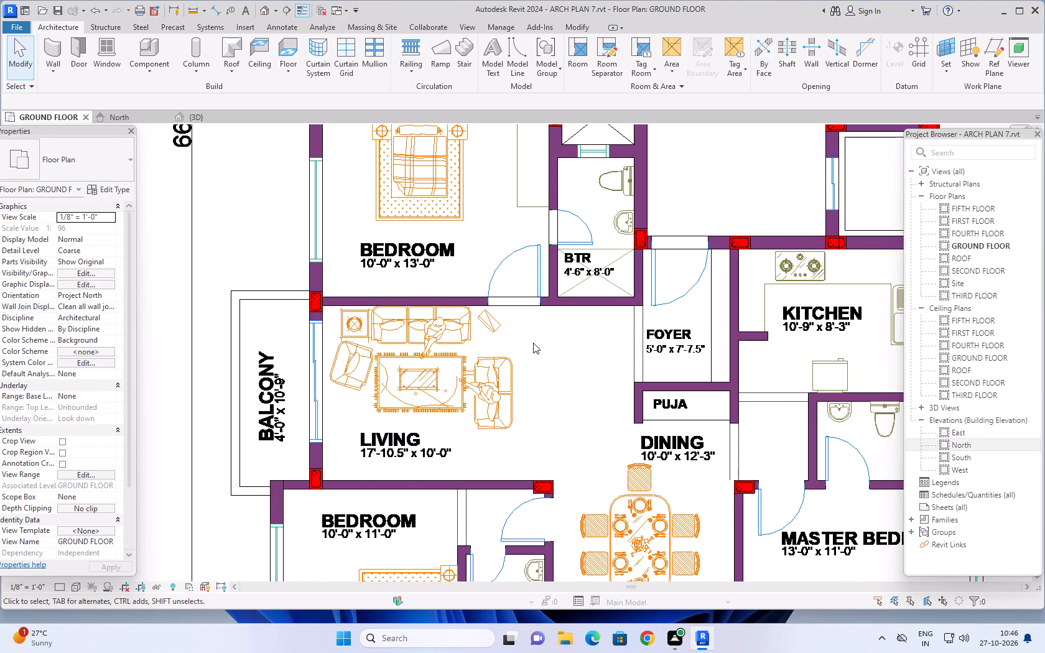
pyautogui.scroll(-4, 544, 340)
pyautogui.moveTo(543, 353); pyautogui.dragTo(481, 349, button='middle')
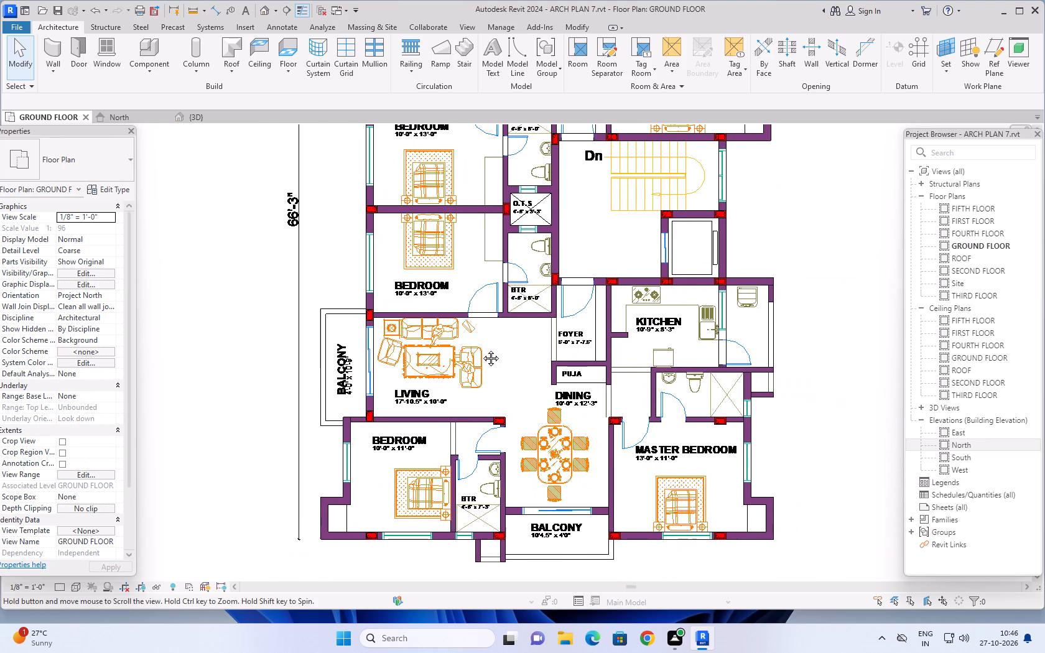
pyautogui.moveTo(481, 349); pyautogui.dragTo(464, 350, button='middle')
pyautogui.scroll(-1, 463, 350)
pyautogui.moveTo(479, 362); pyautogui.dragTo(473, 359, button='middle')
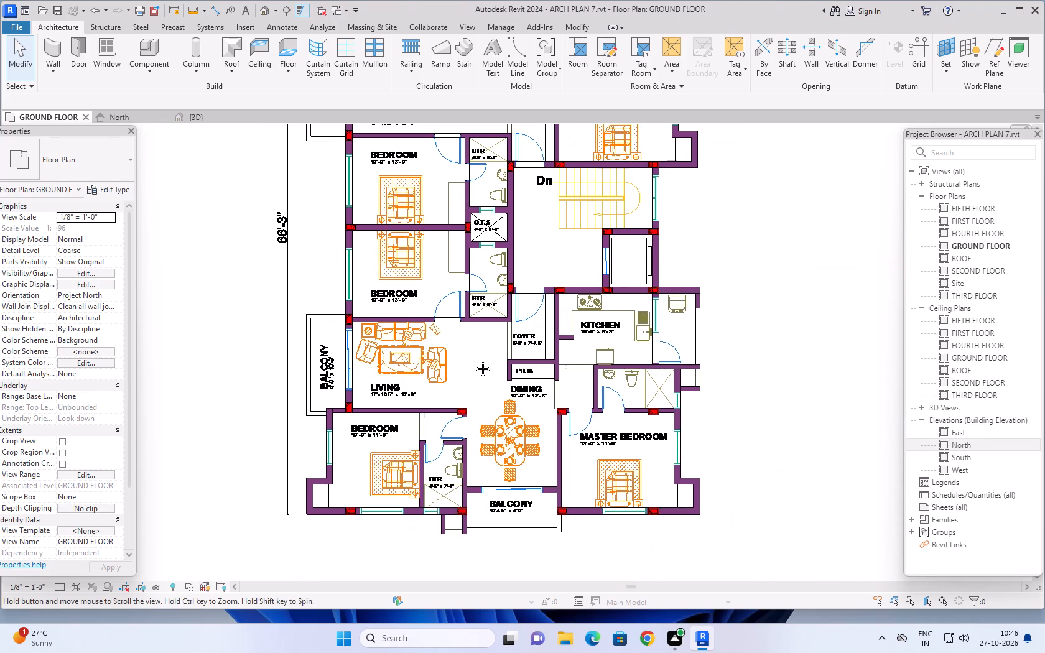
pyautogui.moveTo(473, 359); pyautogui.dragTo(424, 348, button='middle')
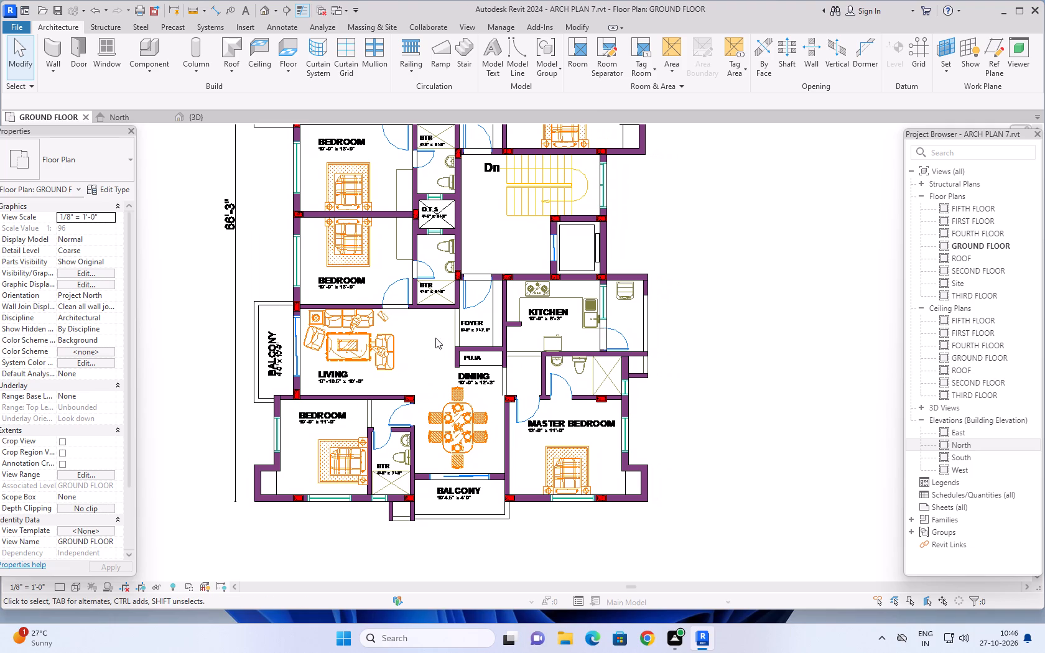
# Examine the lower flat in the ground floor plan and the 3D view for interior walls still to trace.
pyautogui.scroll(10, 450, 313)
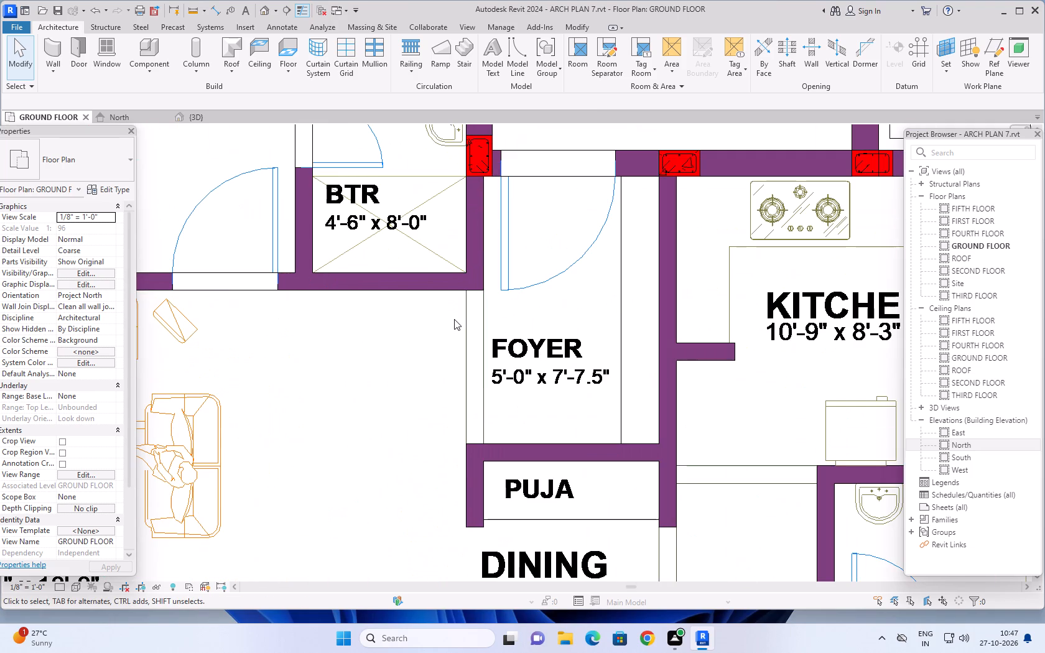
pyautogui.scroll(-5, 454, 319)
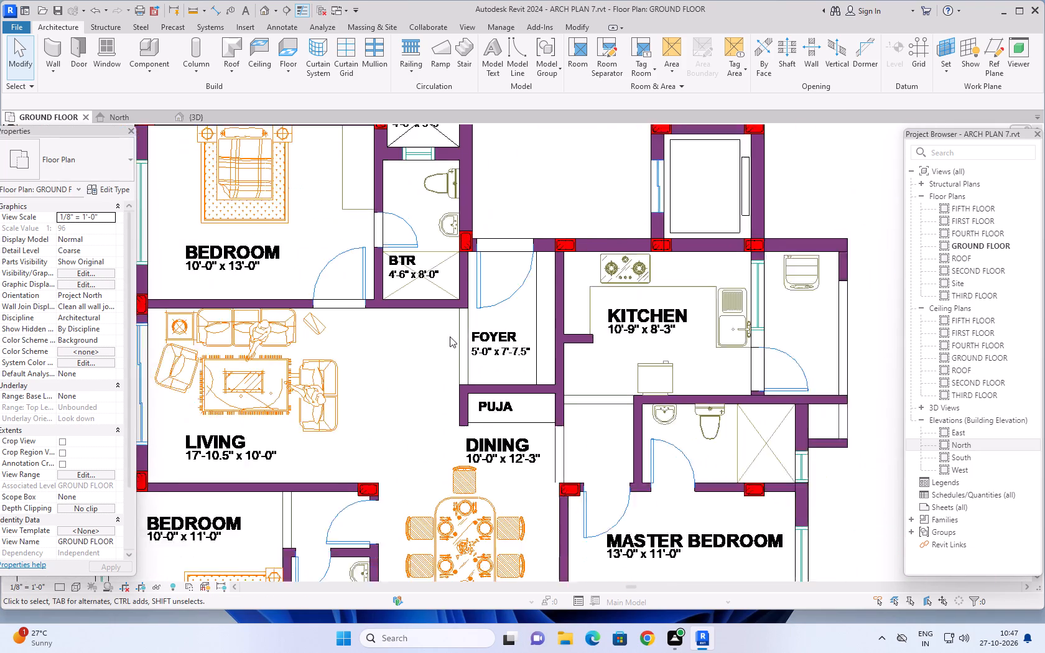
pyautogui.scroll(-3, 450, 336)
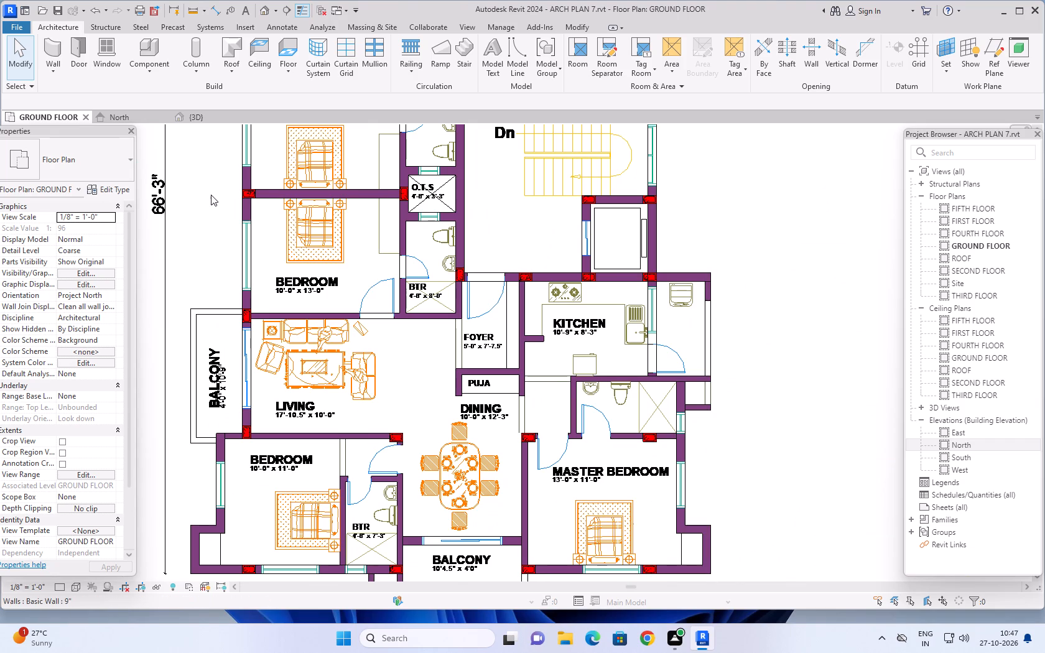
pyautogui.scroll(-4, 229, 249)
pyautogui.moveTo(345, 340); pyautogui.dragTo(345, 341, button='middle')
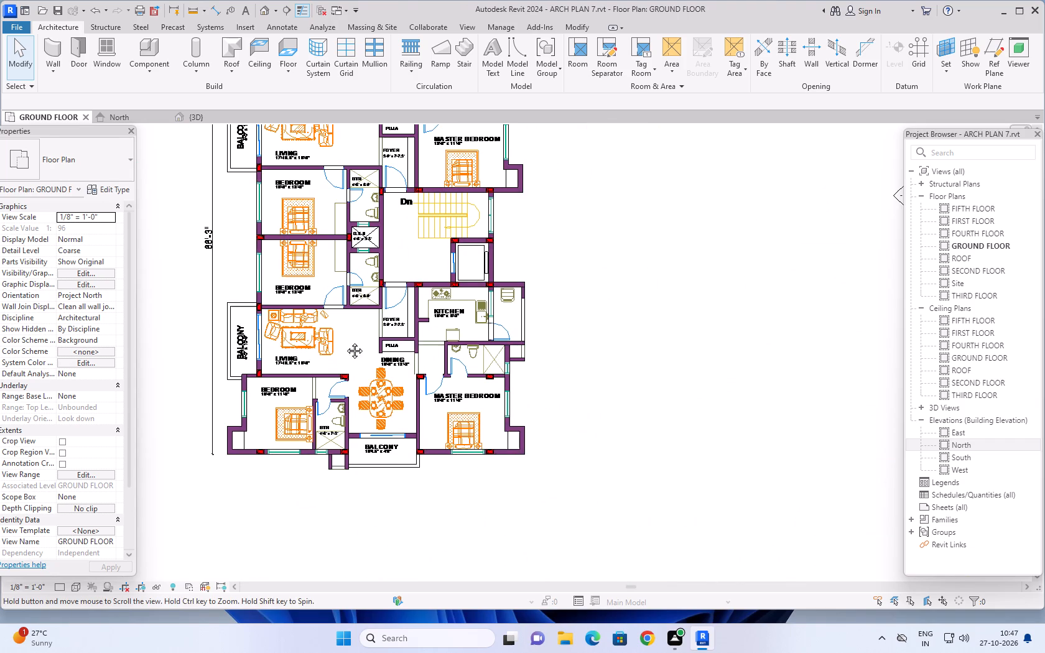
pyautogui.moveTo(345, 341); pyautogui.dragTo(371, 414, button='middle')
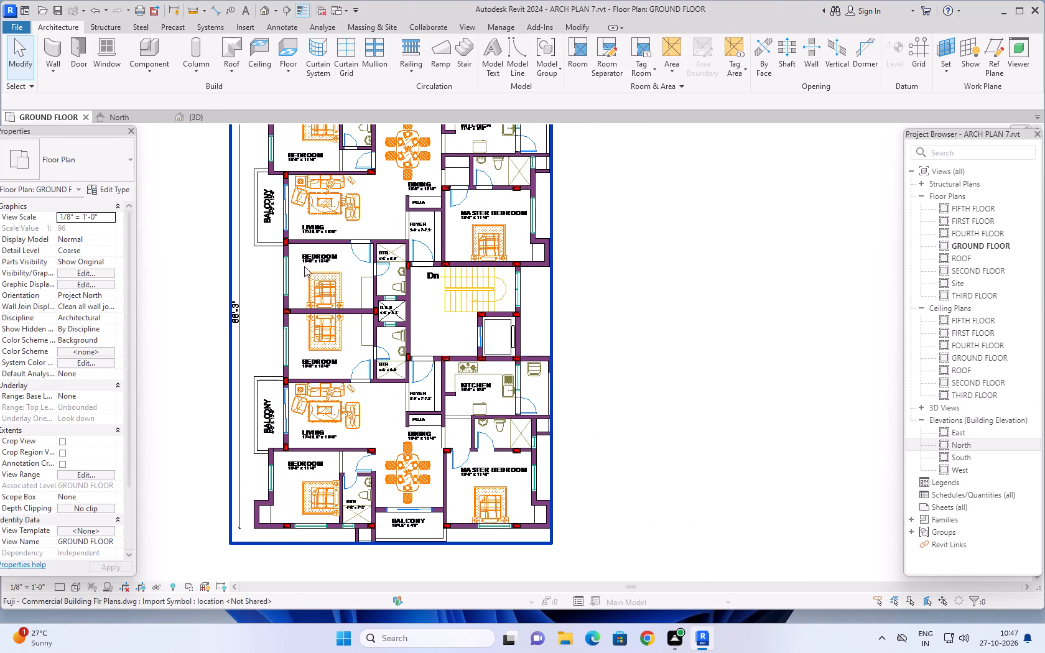
pyautogui.click(201, 120)
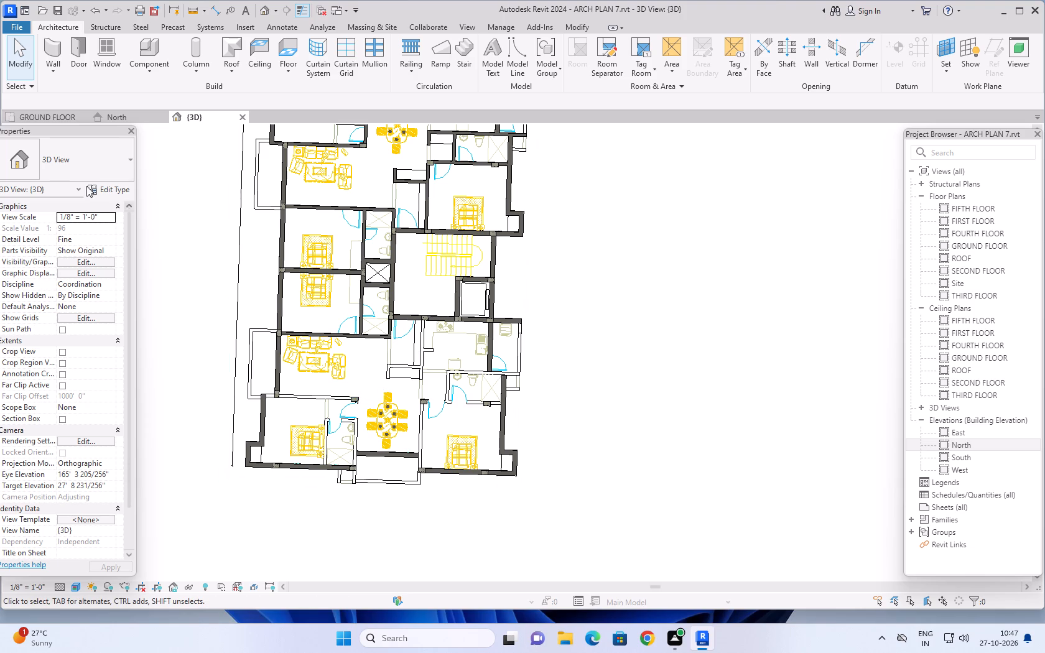
pyautogui.click(49, 114)
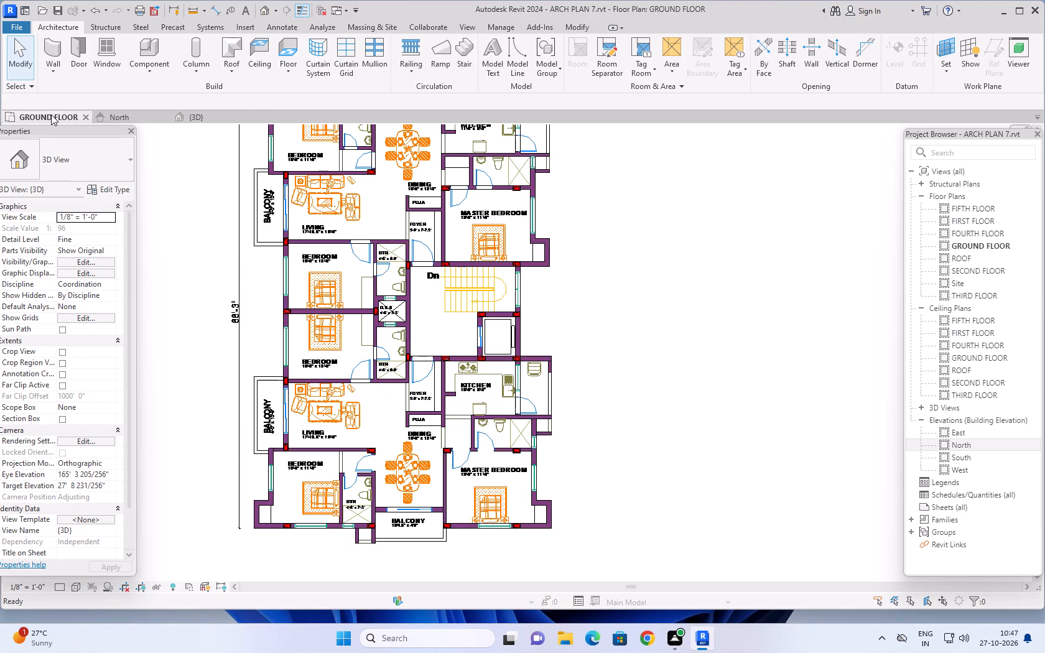
# Draw a 6" wall about 1'-6" long from the lower-left bedroom's outer wall to the column at the living room corner.
pyautogui.click(49, 49)
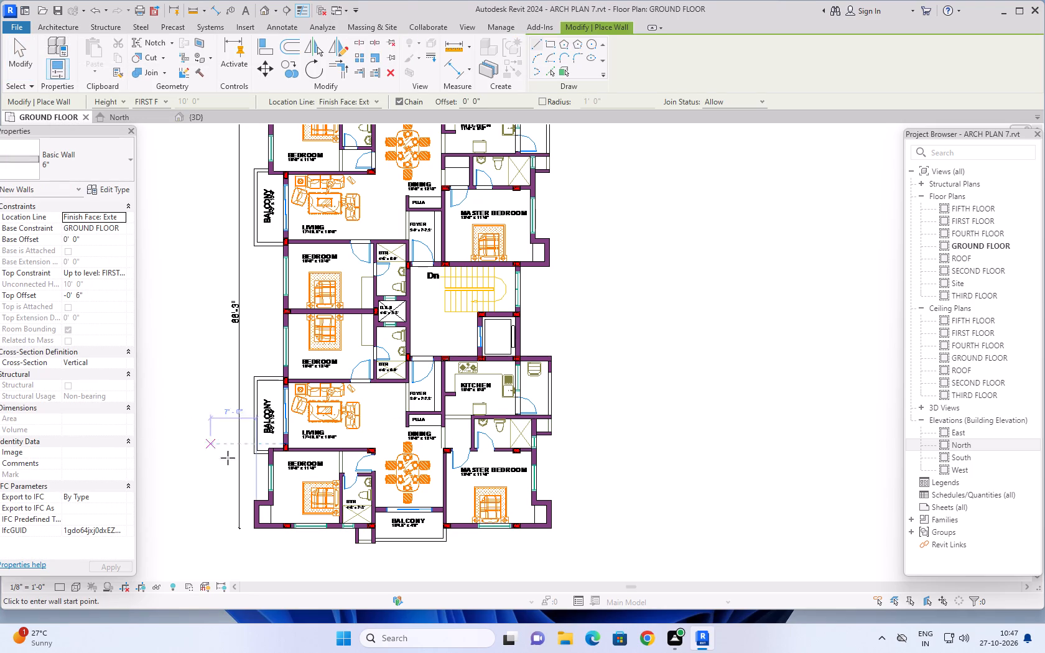
pyautogui.scroll(20, 271, 447)
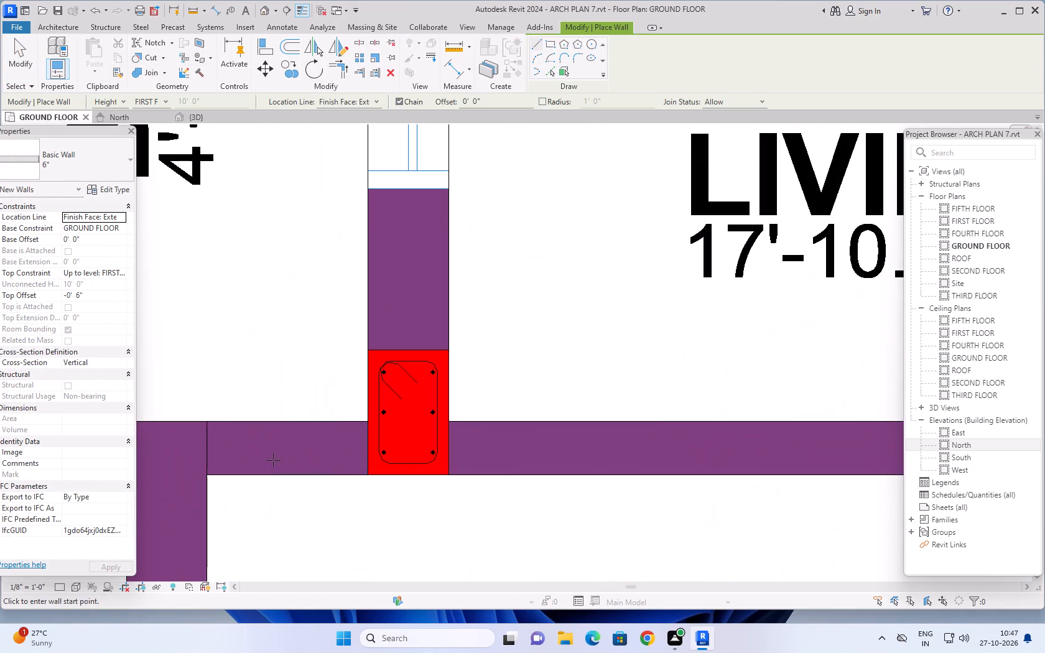
pyautogui.click(210, 424)
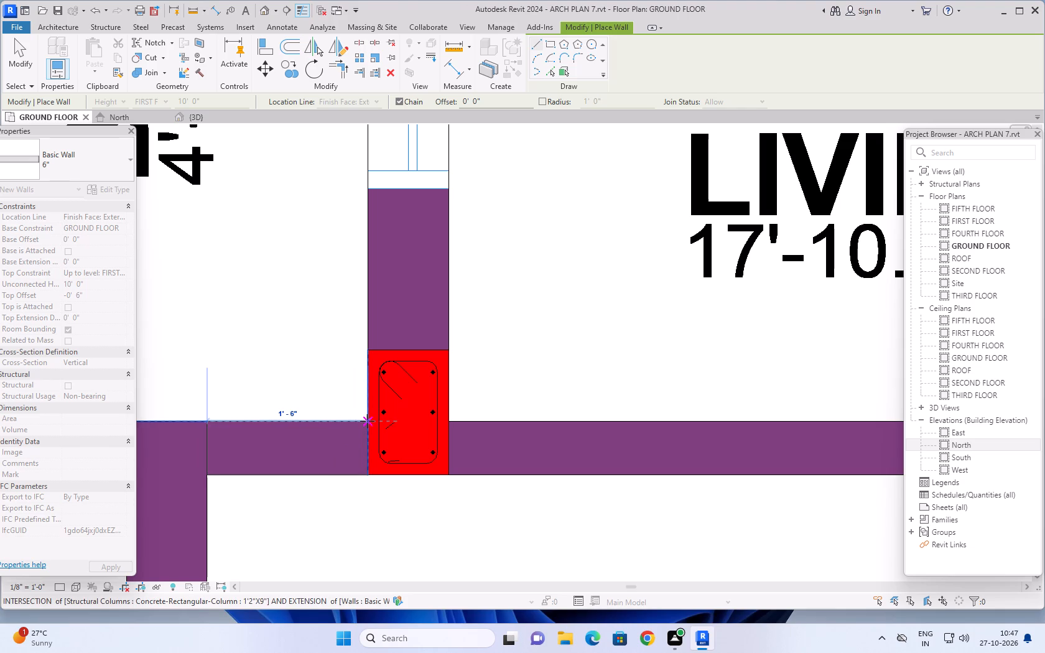
pyautogui.click(367, 421)
pyautogui.press('Escape')
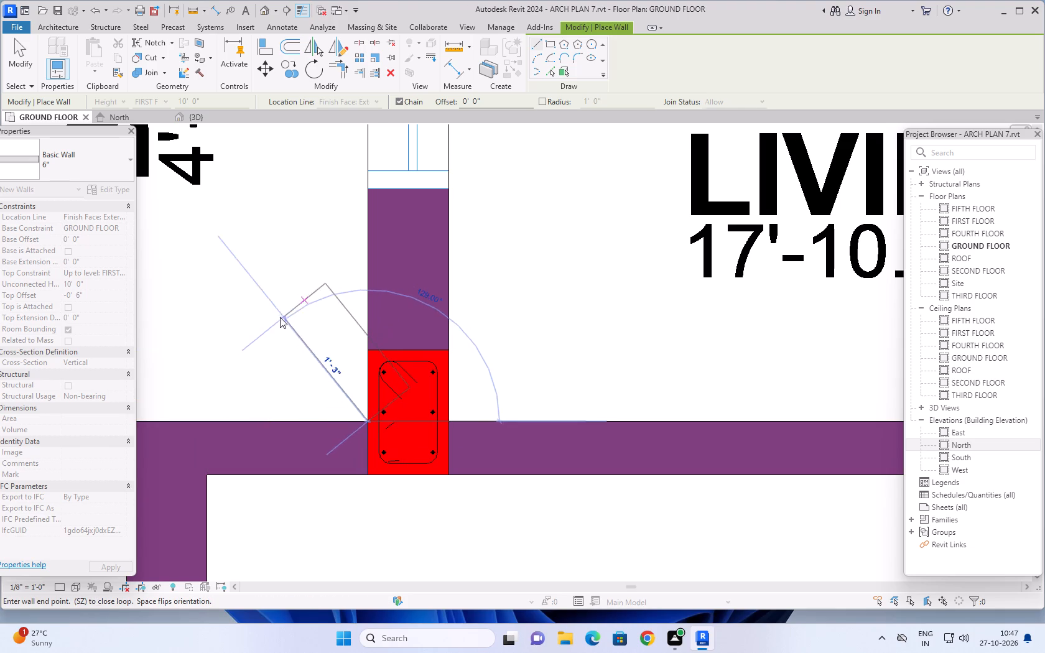
# Continue the 6" wall about 12'-1" between the living room and lower-left bedroom, from that column to the column by the bedroom door.
pyautogui.scroll(-12, 276, 328)
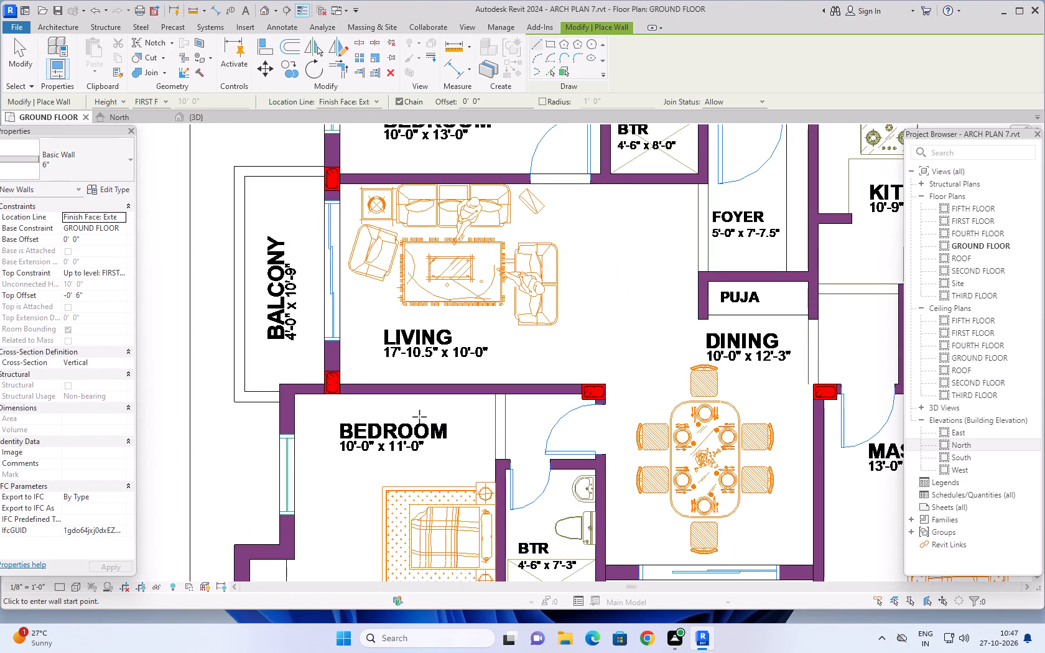
pyautogui.moveTo(417, 417); pyautogui.dragTo(351, 405, button='middle')
pyautogui.scroll(4, 284, 398)
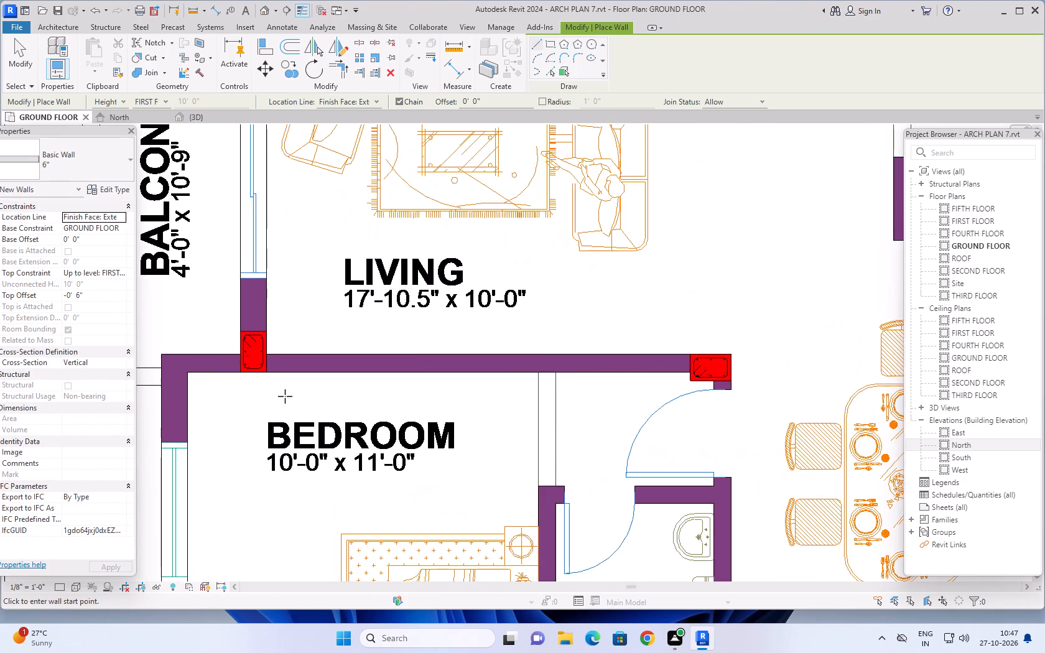
pyautogui.scroll(3, 285, 396)
pyautogui.click(259, 334)
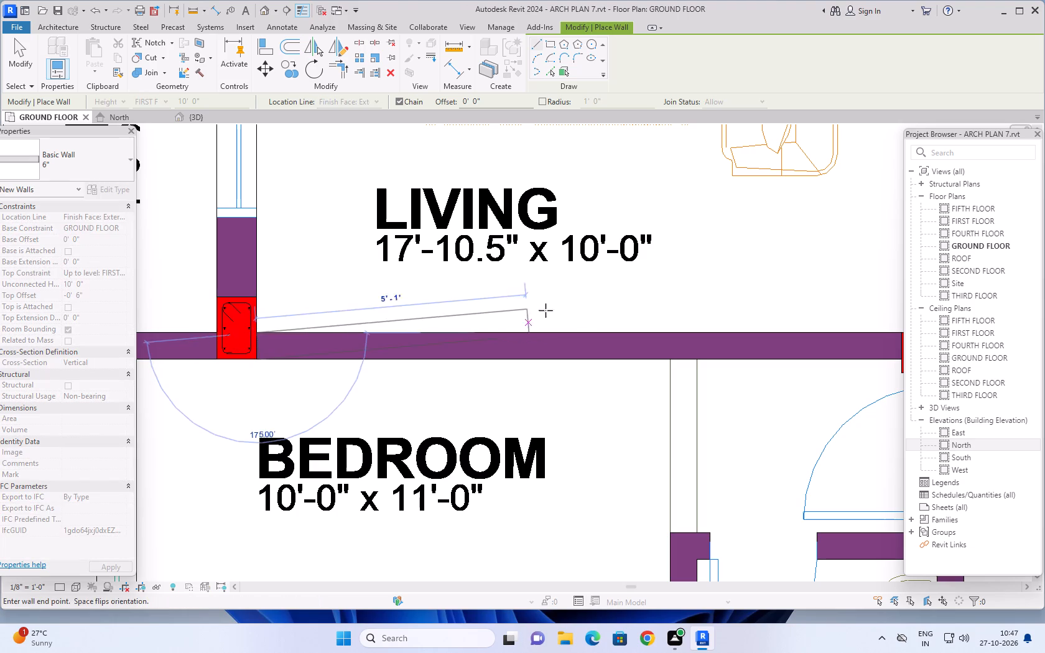
pyautogui.scroll(-5, 700, 338)
pyautogui.moveTo(710, 337); pyautogui.dragTo(677, 340, button='middle')
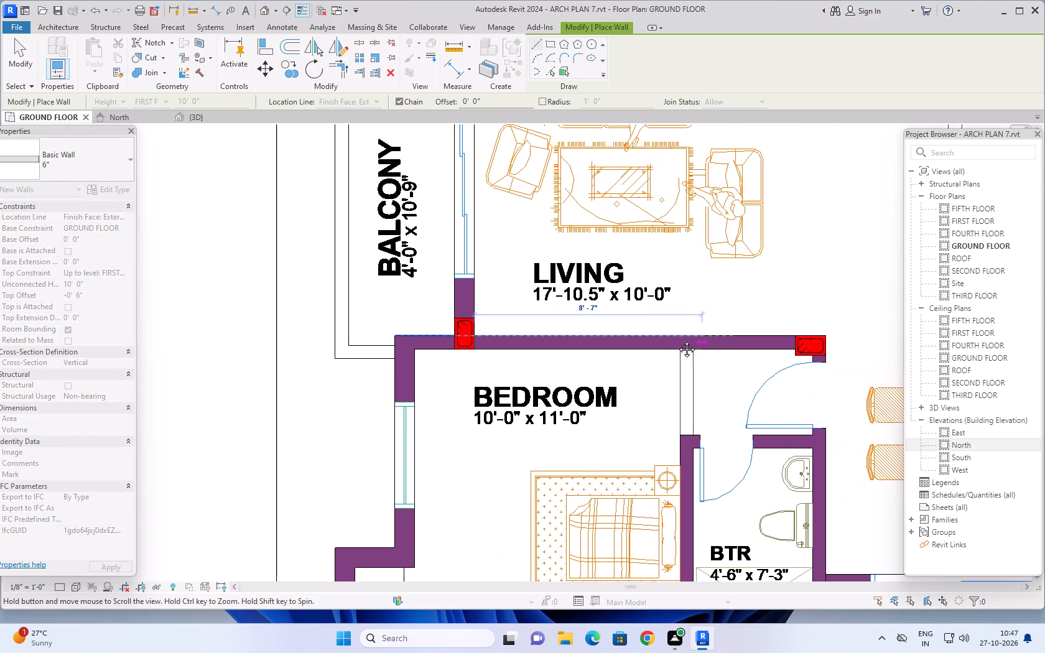
pyautogui.moveTo(677, 340); pyautogui.dragTo(431, 340, button='middle')
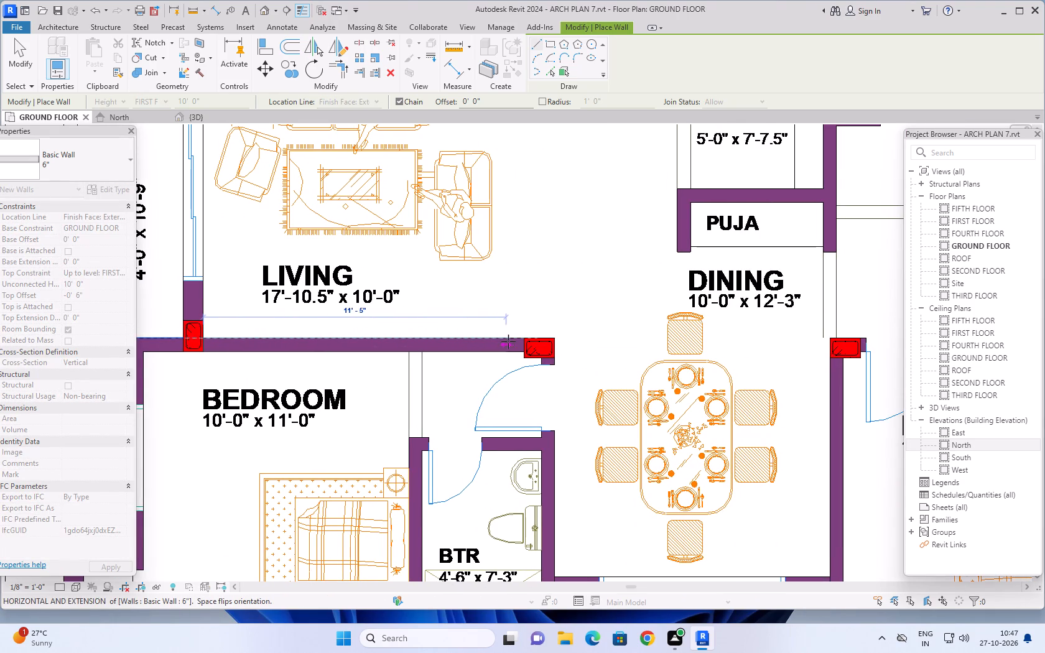
pyautogui.scroll(6, 508, 341)
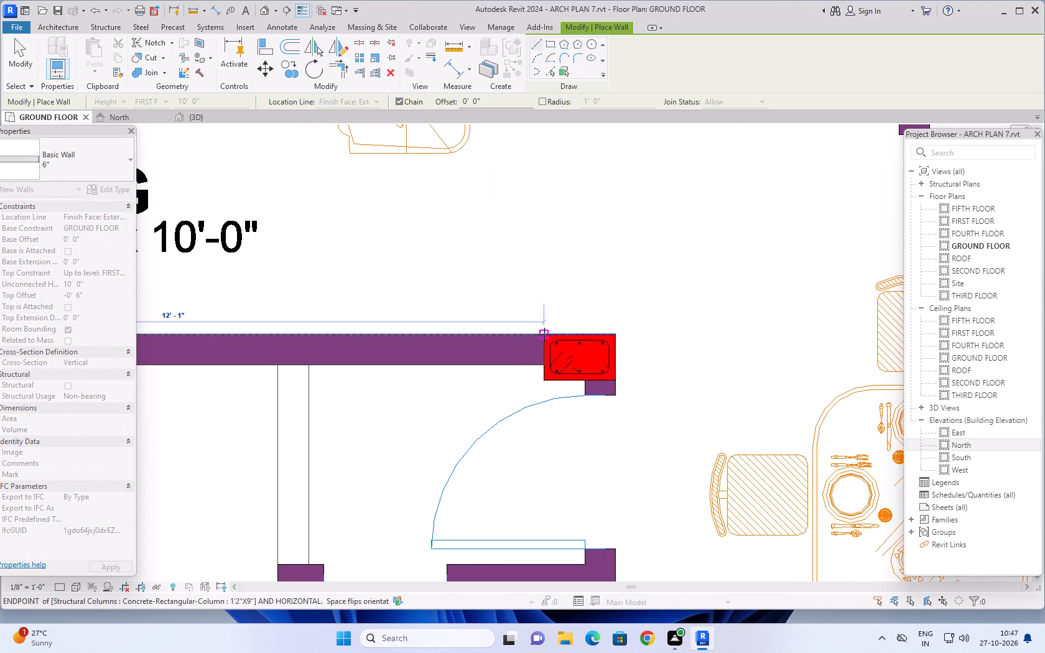
pyautogui.click(544, 335)
pyautogui.press('Escape')
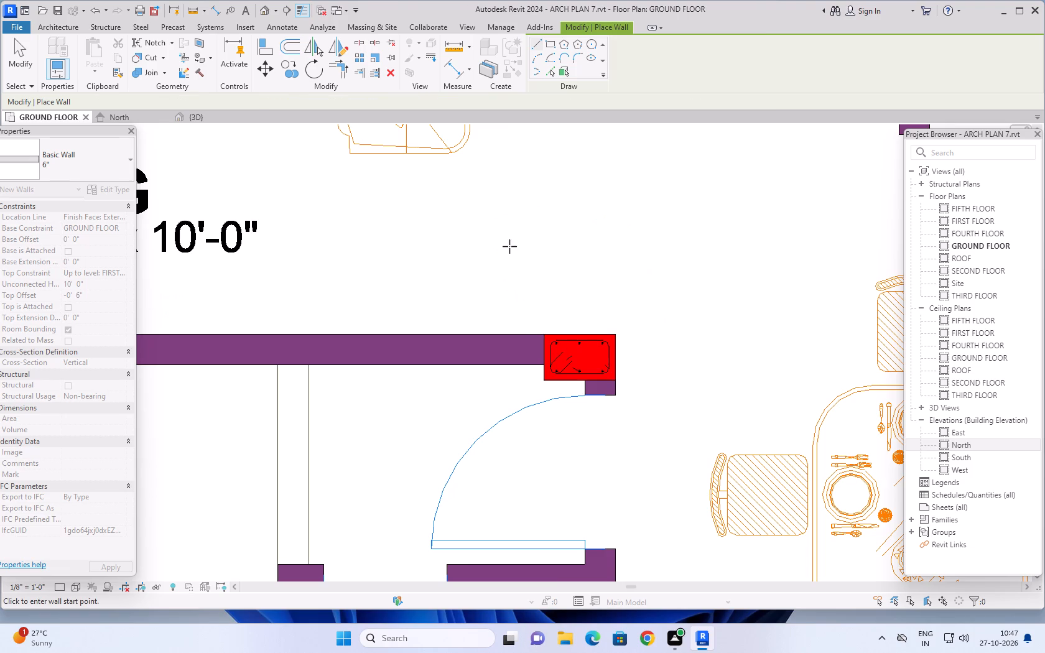
# Draw a 6" wall about 11'-0" long between the lower-left bedroom and its BTR, from the bottom exterior wall to the living room wall.
pyautogui.scroll(-9, 510, 247)
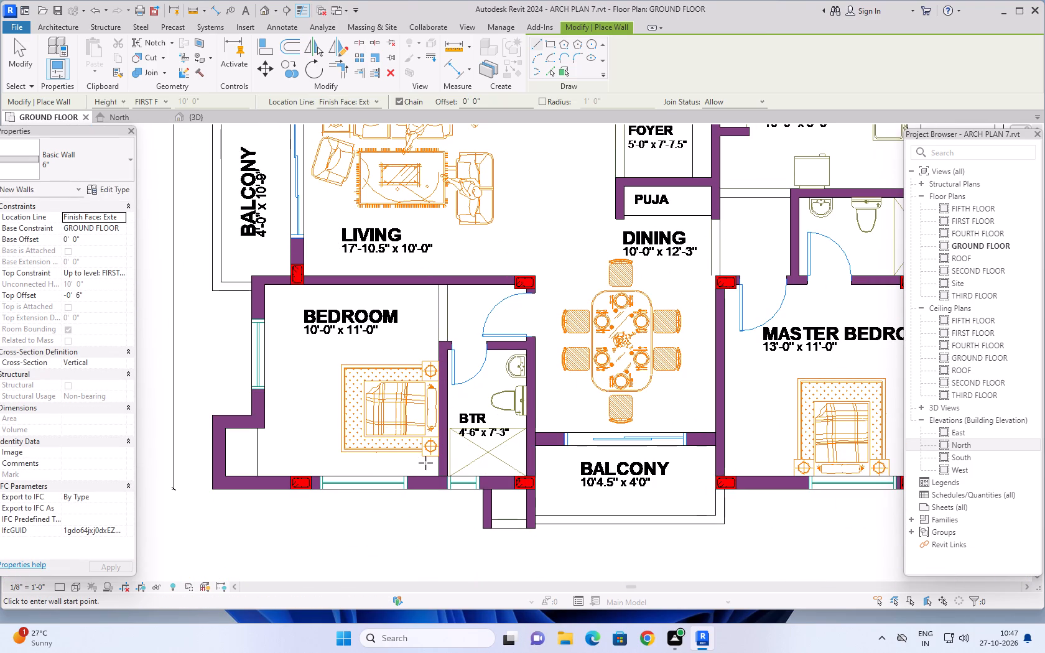
pyautogui.scroll(5, 427, 459)
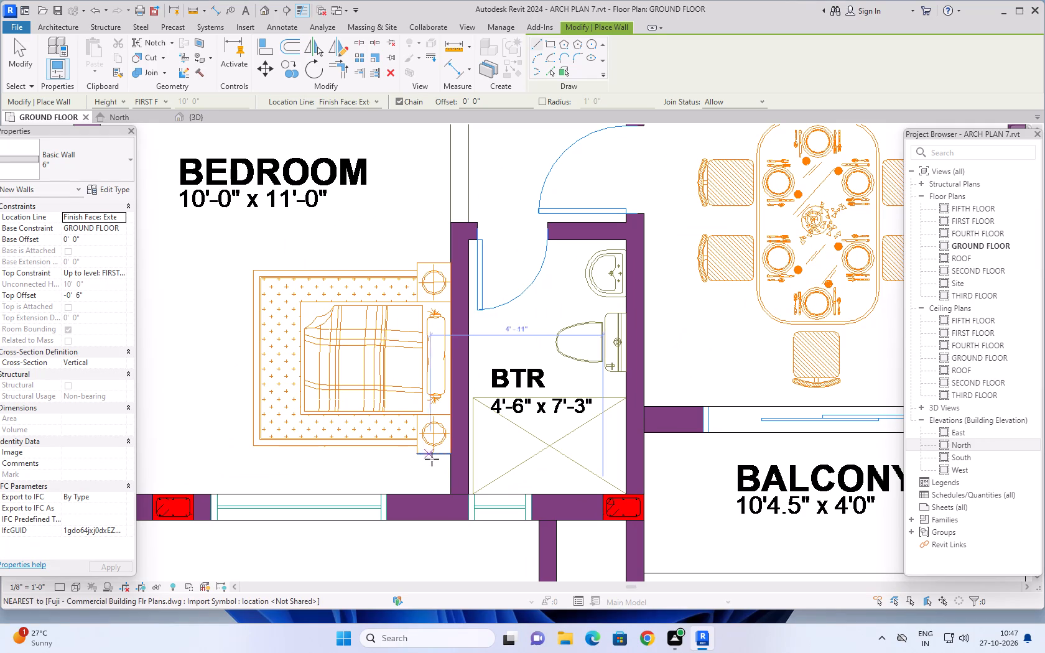
pyautogui.click(450, 494)
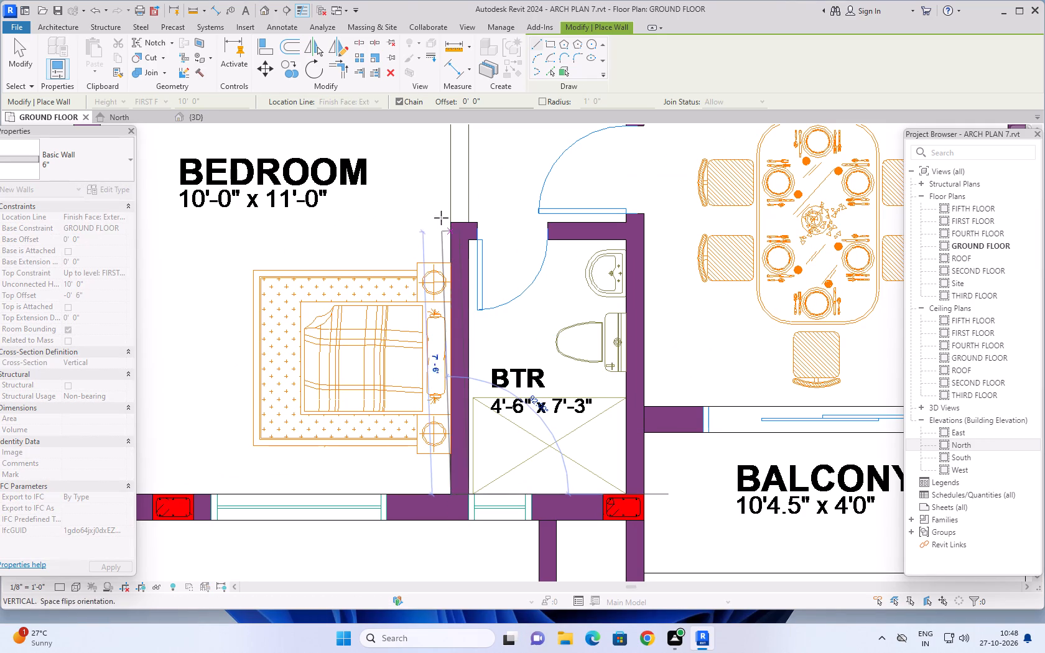
pyautogui.scroll(-4, 453, 182)
pyautogui.moveTo(453, 182); pyautogui.dragTo(448, 209, button='middle')
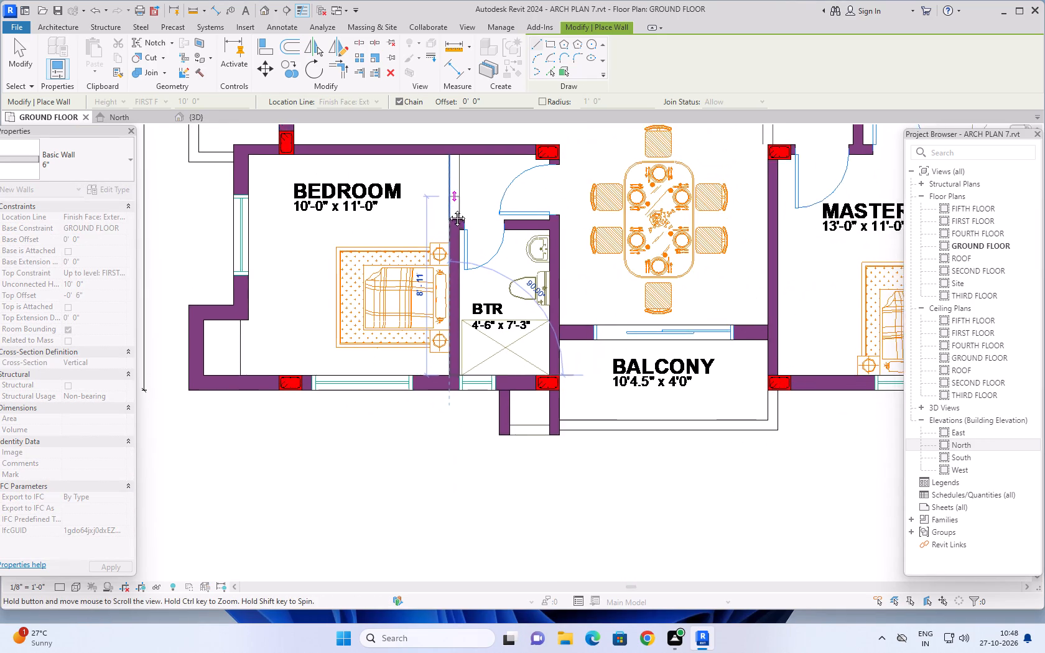
pyautogui.moveTo(448, 209); pyautogui.dragTo(414, 363, button='middle')
pyautogui.scroll(4, 414, 334)
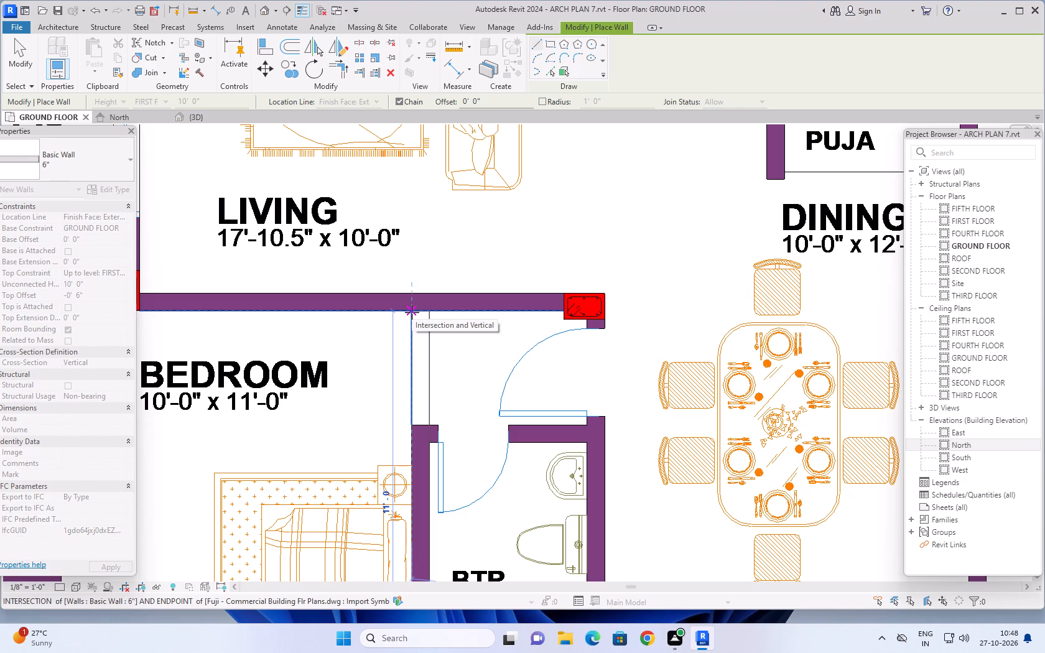
pyautogui.click(412, 312)
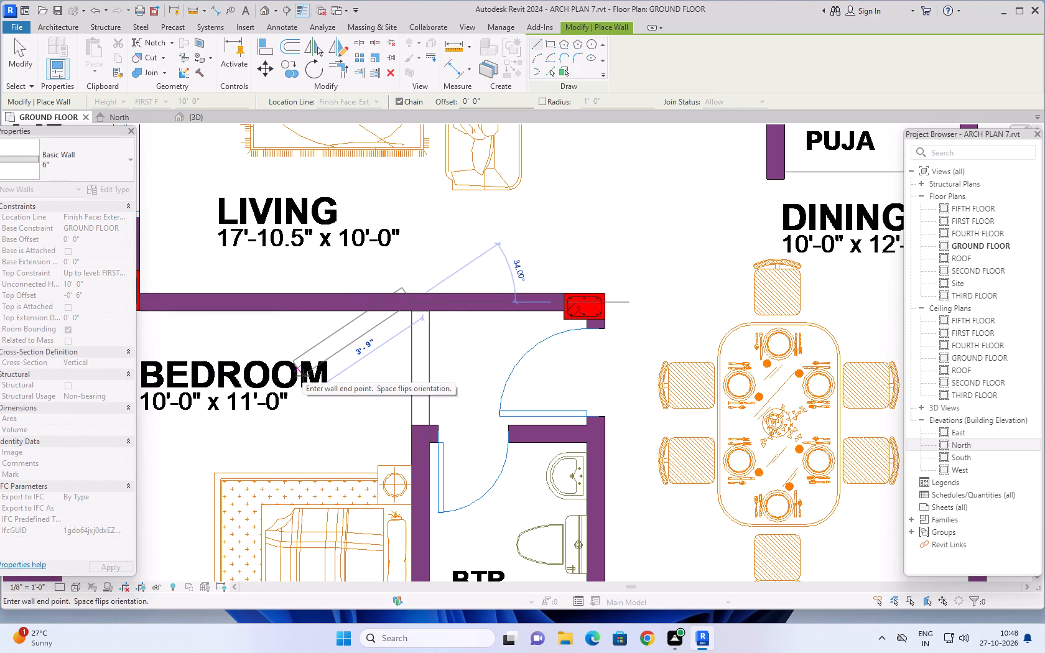
pyautogui.press('Escape')
# Draw a 6" wall along the dining side of the BTR, flipped onto the tracing, from the balcony column to the column above the bedroom door.
pyautogui.scroll(-6, 302, 376)
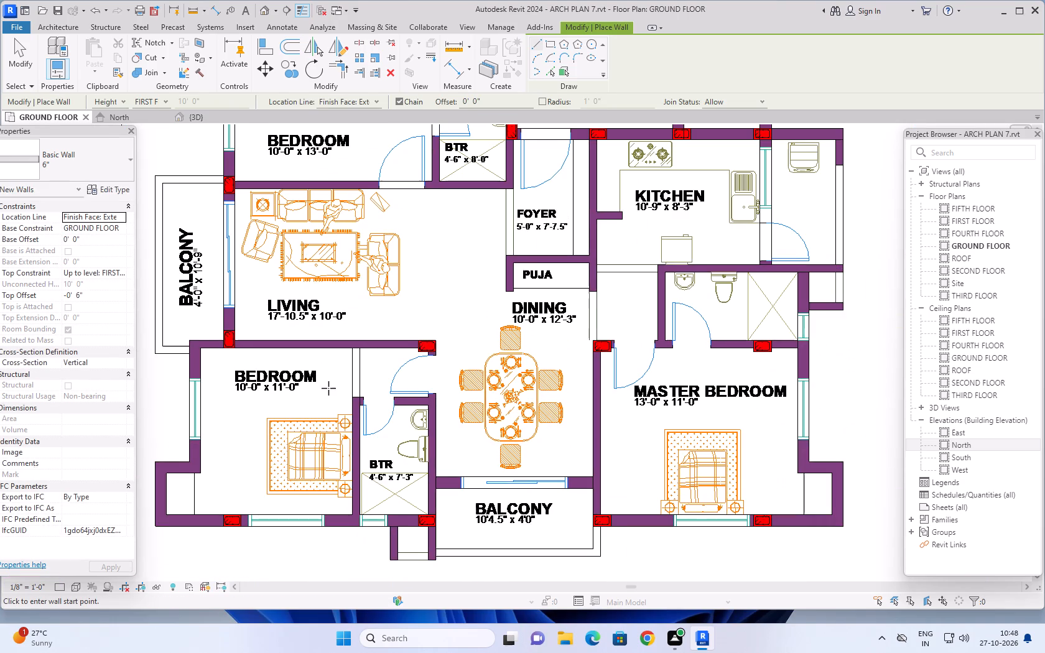
pyautogui.moveTo(330, 391); pyautogui.dragTo(294, 322, button='middle')
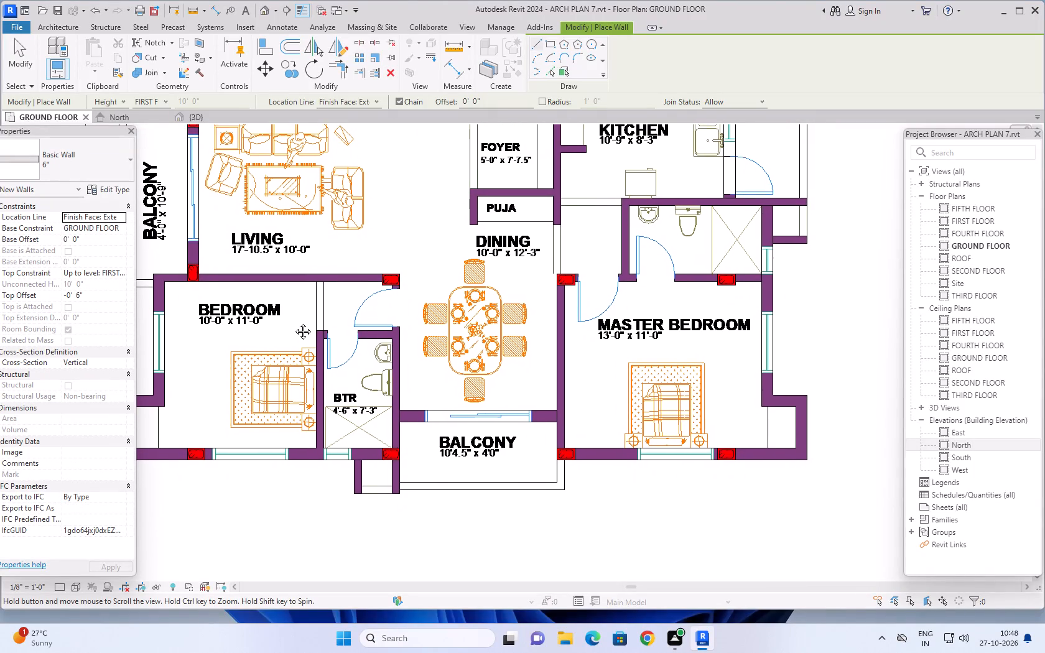
pyautogui.moveTo(294, 322); pyautogui.dragTo(292, 315, button='middle')
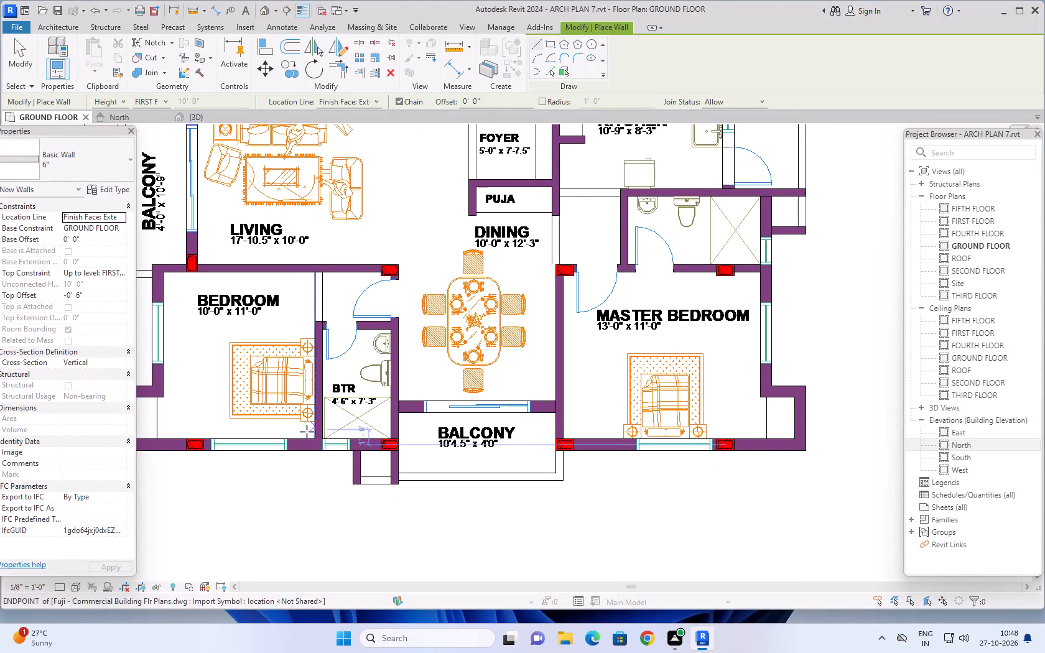
pyautogui.scroll(1, 411, 437)
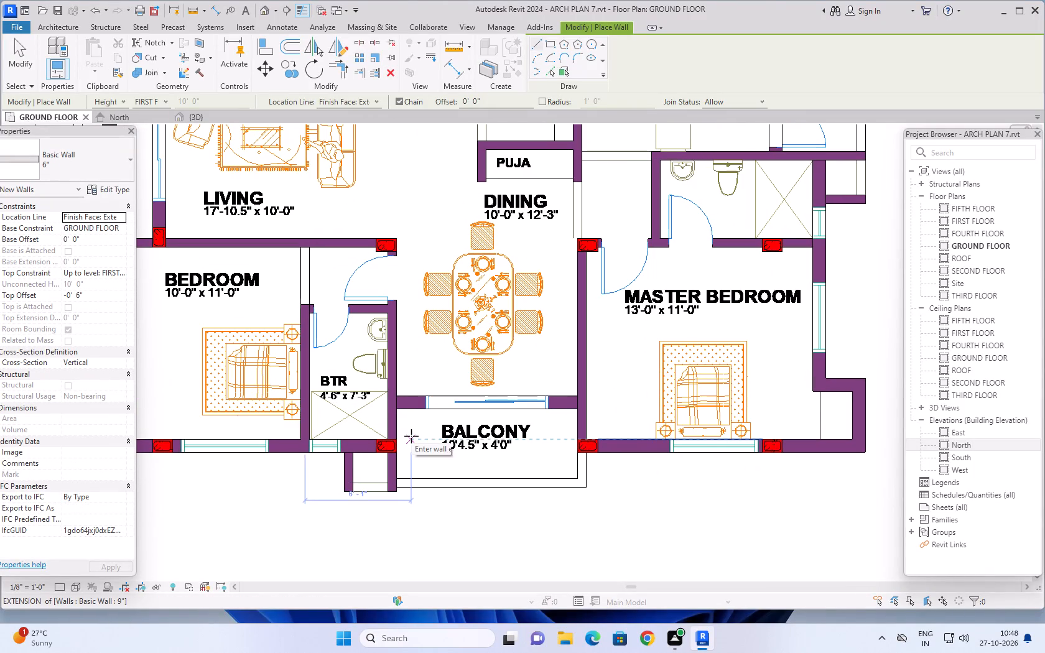
pyautogui.scroll(1, 412, 435)
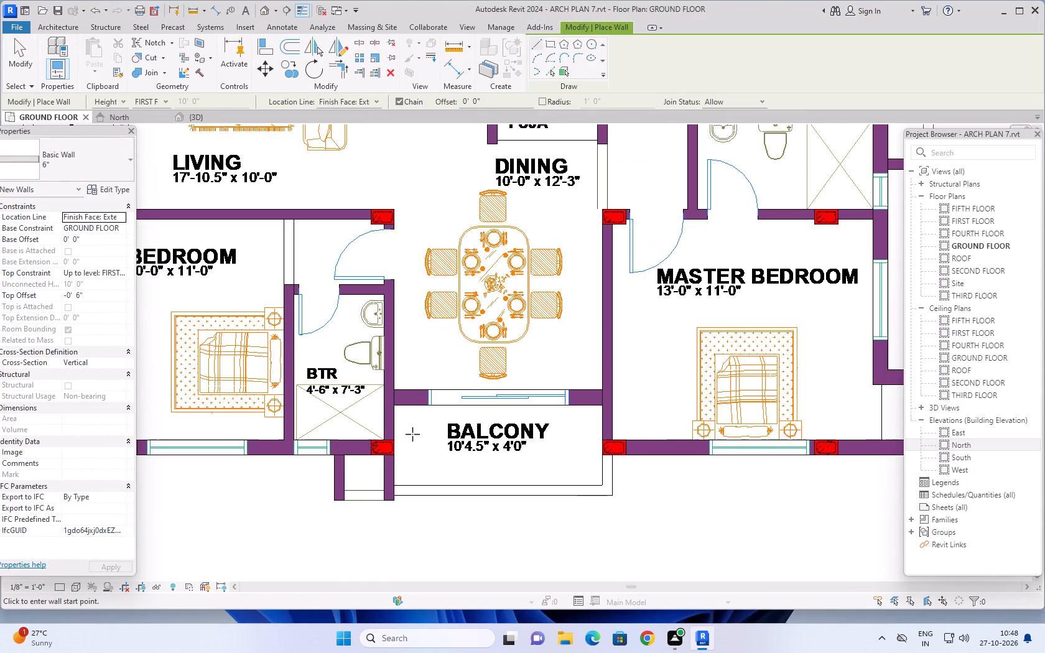
pyautogui.scroll(5, 412, 434)
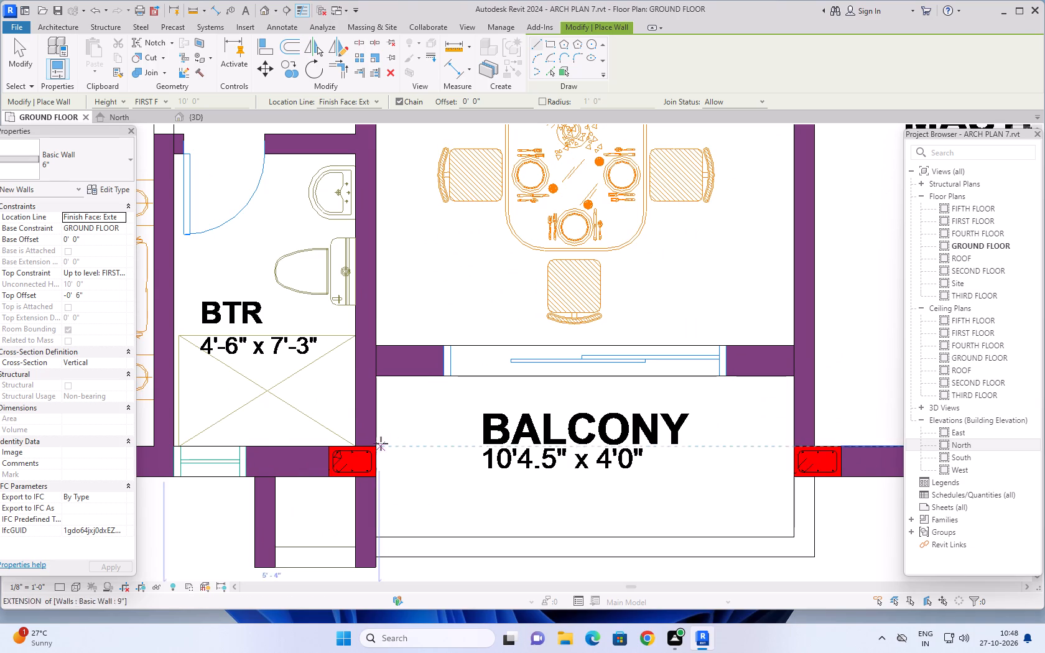
pyautogui.click(376, 446)
pyautogui.press('space')
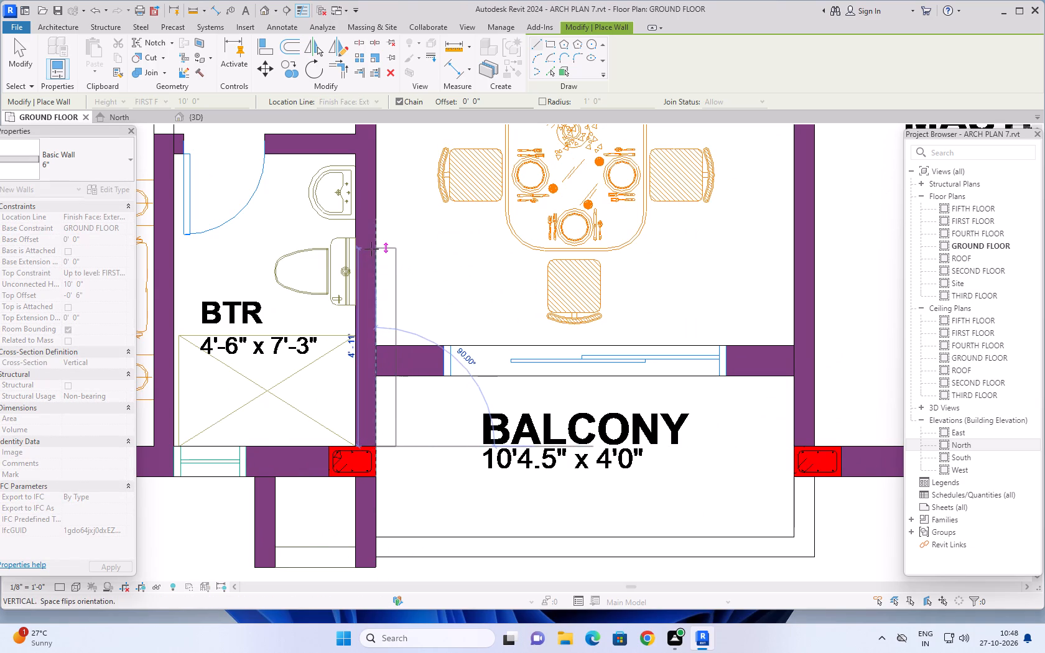
pyautogui.scroll(-3, 371, 249)
pyautogui.moveTo(373, 241); pyautogui.dragTo(378, 422, button='middle')
pyautogui.scroll(4, 382, 366)
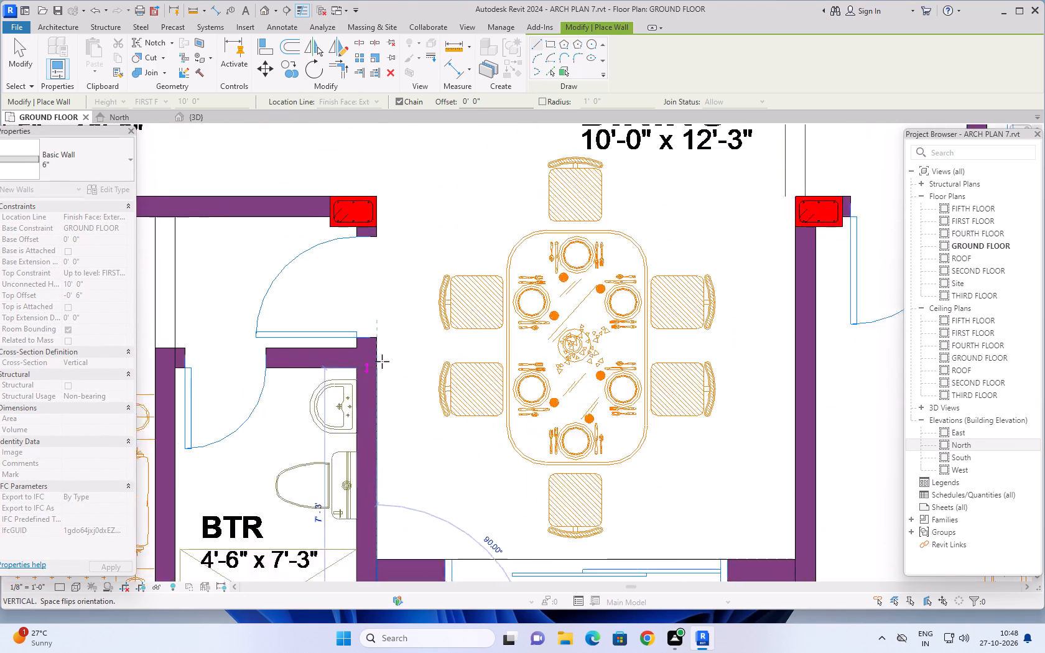
pyautogui.scroll(3, 383, 220)
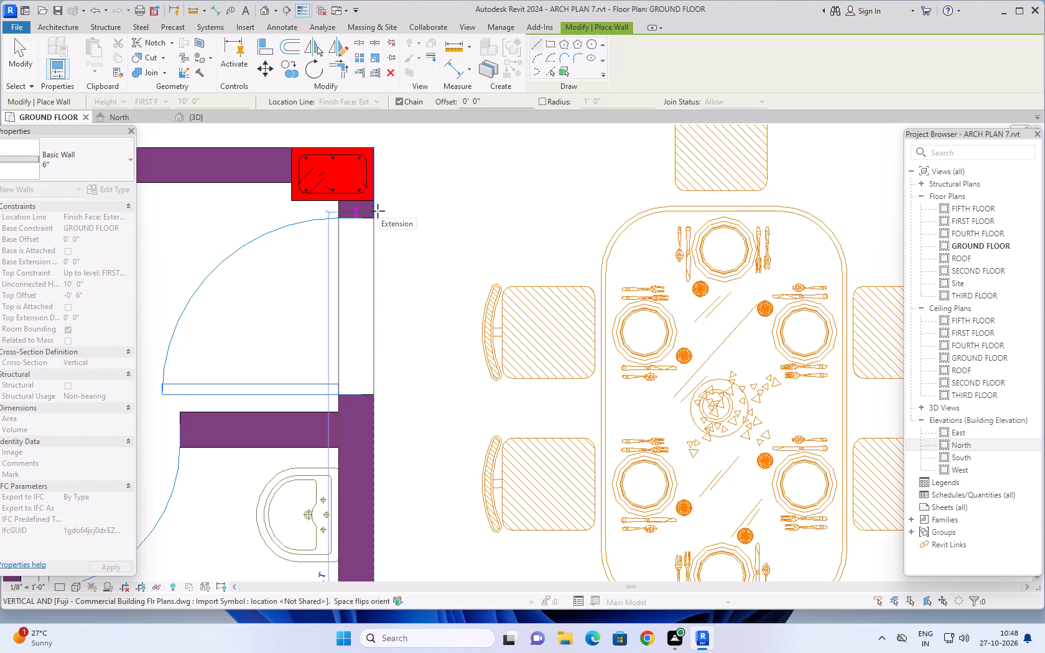
pyautogui.scroll(4, 378, 208)
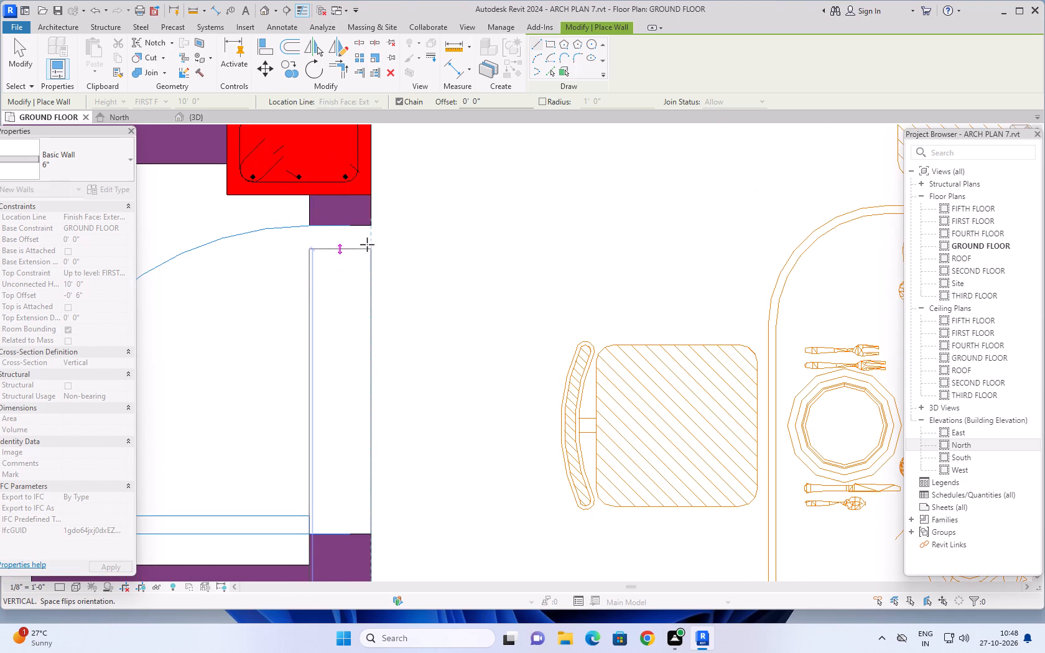
pyautogui.click(371, 195)
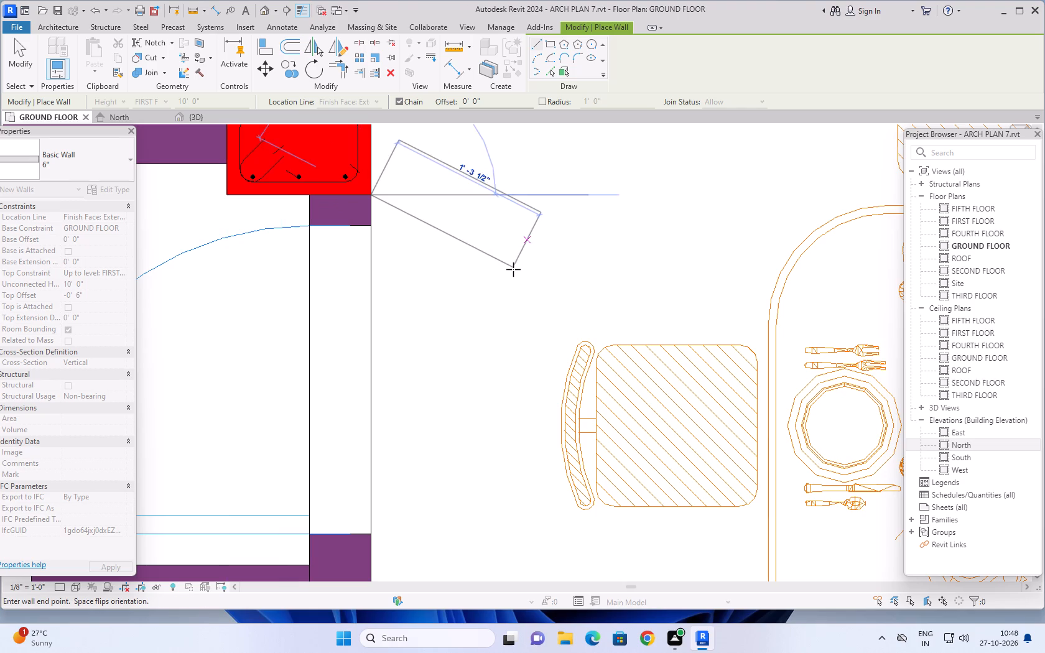
# Draw a 6" wall about 4'-6" long between the lower-left bedroom's entry and its BTR, flipped onto the tracing.
pyautogui.scroll(-10, 509, 286)
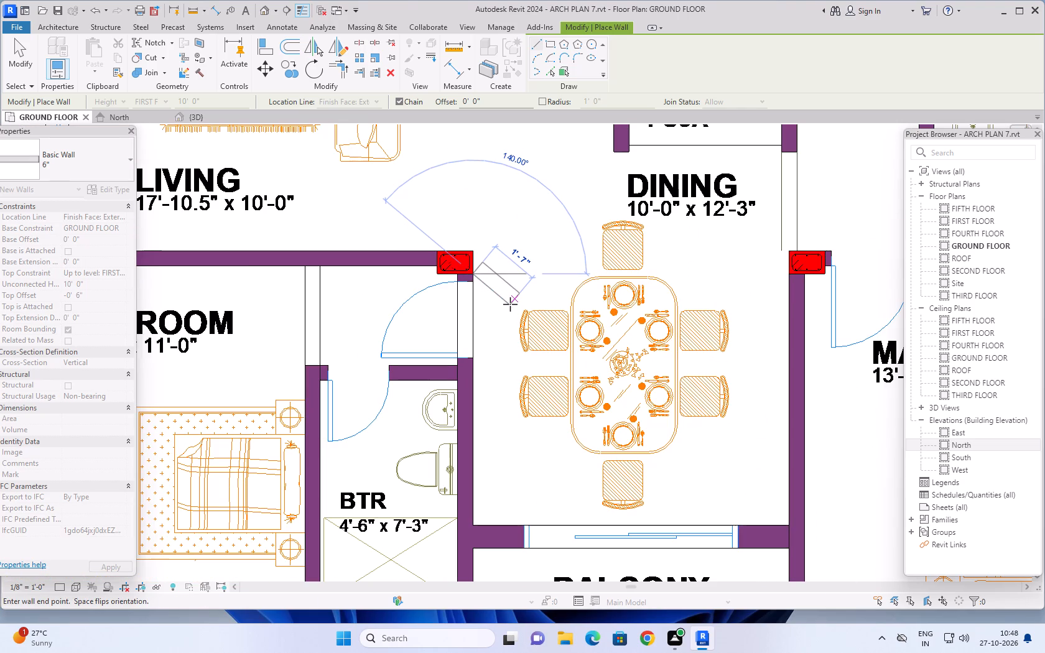
pyautogui.press('Escape')
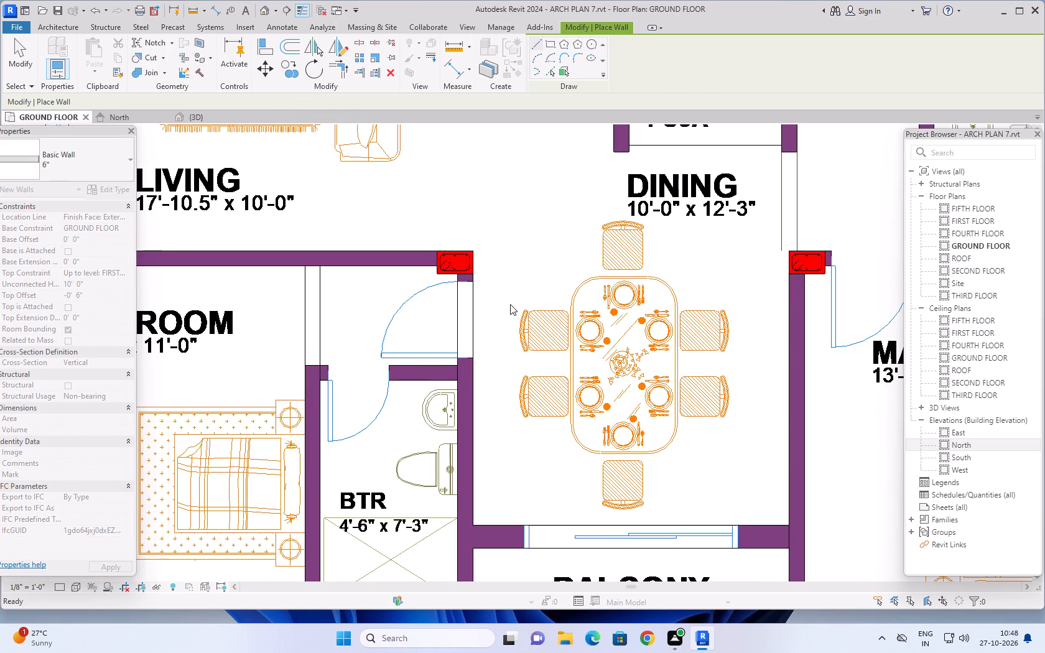
pyautogui.scroll(-4, 510, 304)
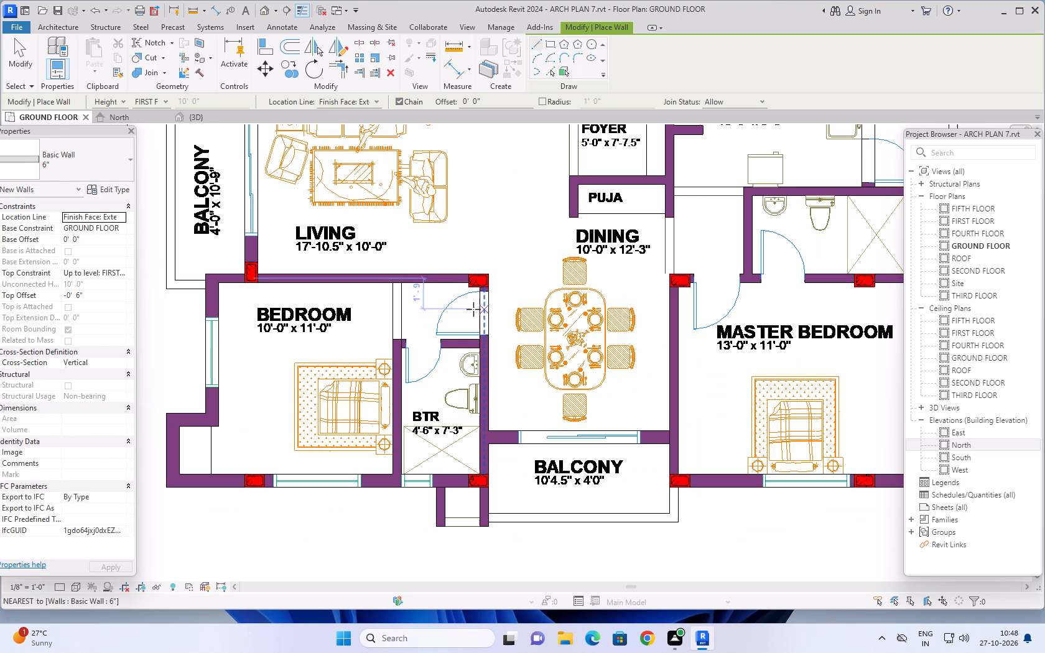
pyautogui.scroll(8, 437, 331)
pyautogui.scroll(4, 503, 356)
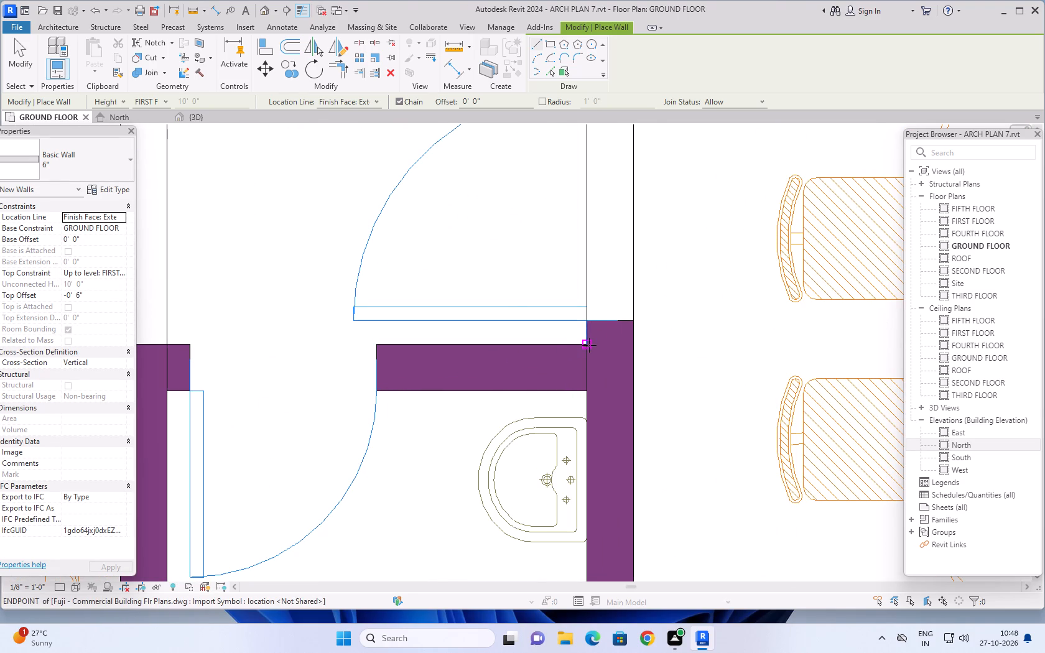
pyautogui.click(589, 345)
pyautogui.press('space')
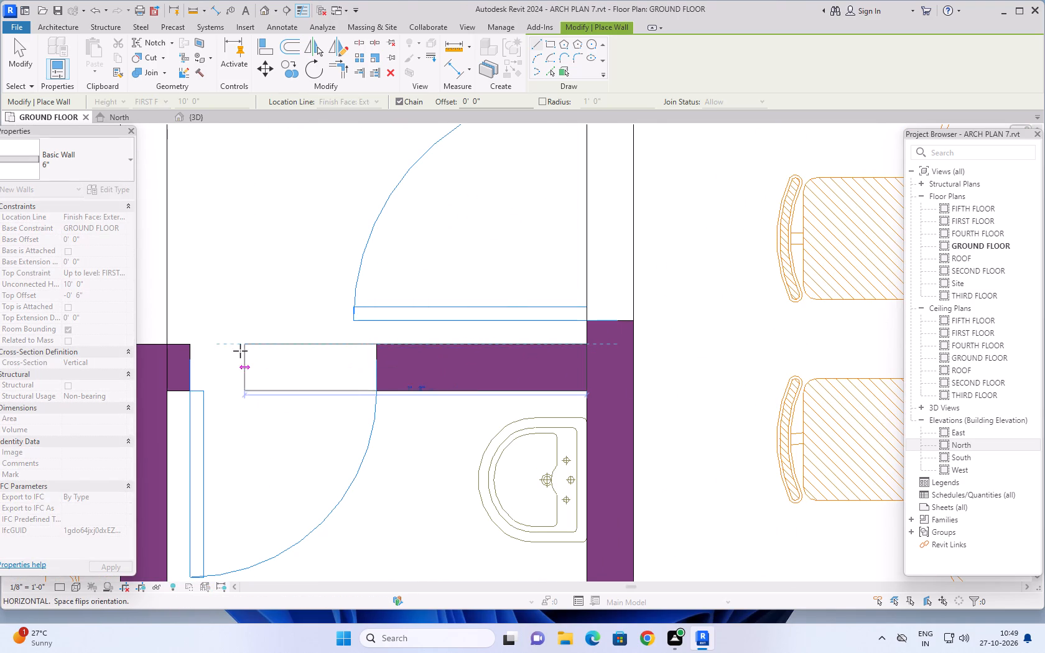
pyautogui.click(168, 345)
pyautogui.press('Escape')
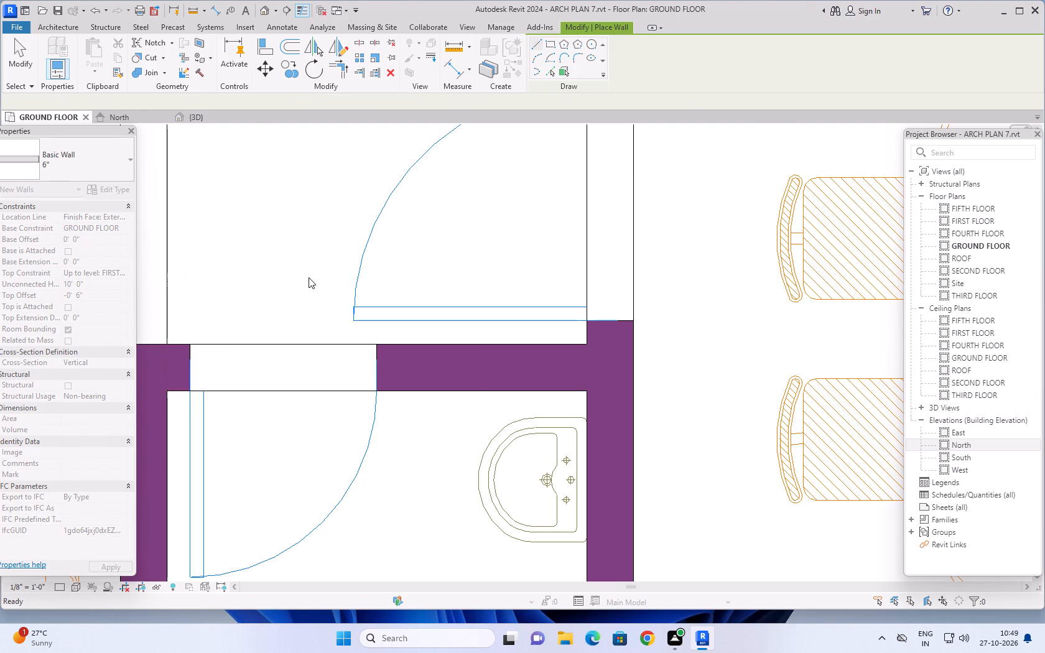
# Enclose the small projection below the BTR with chained 6" walls, about 2'-3" on both sides and 2'-6" across the bottom, flipped onto the tracing.
pyautogui.scroll(-14, 309, 277)
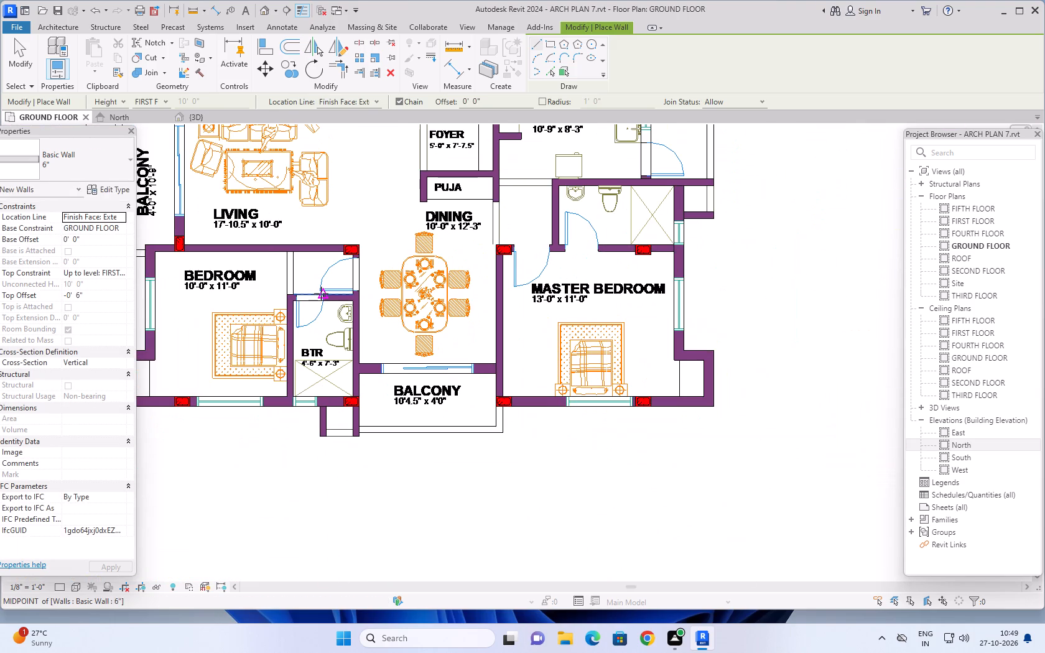
pyautogui.scroll(-1, 321, 294)
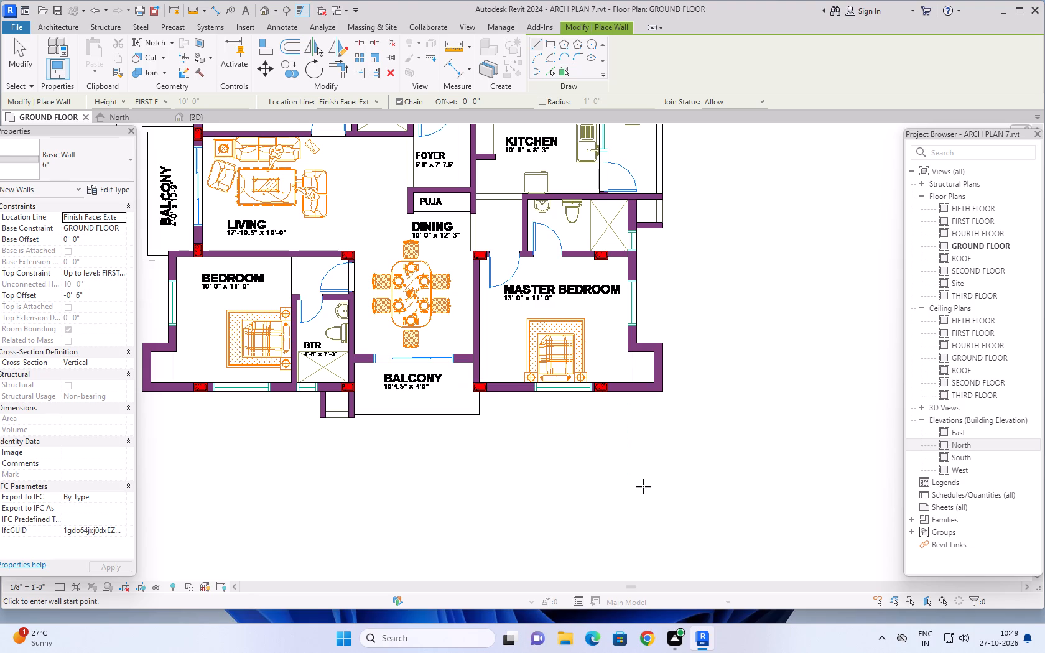
pyautogui.scroll(-1, 643, 486)
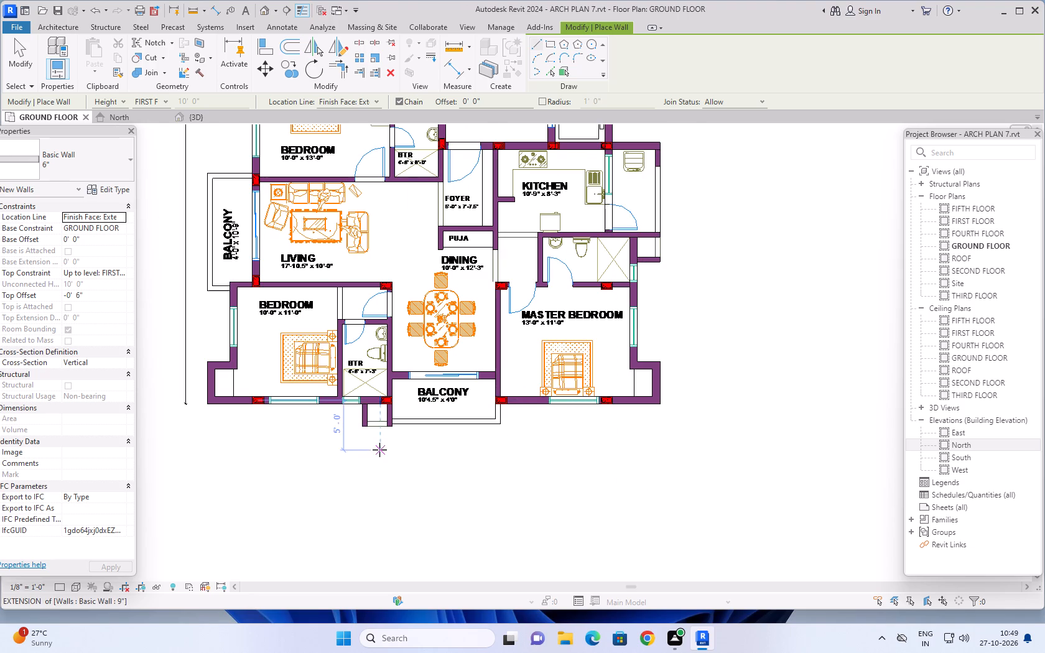
pyautogui.scroll(6, 379, 450)
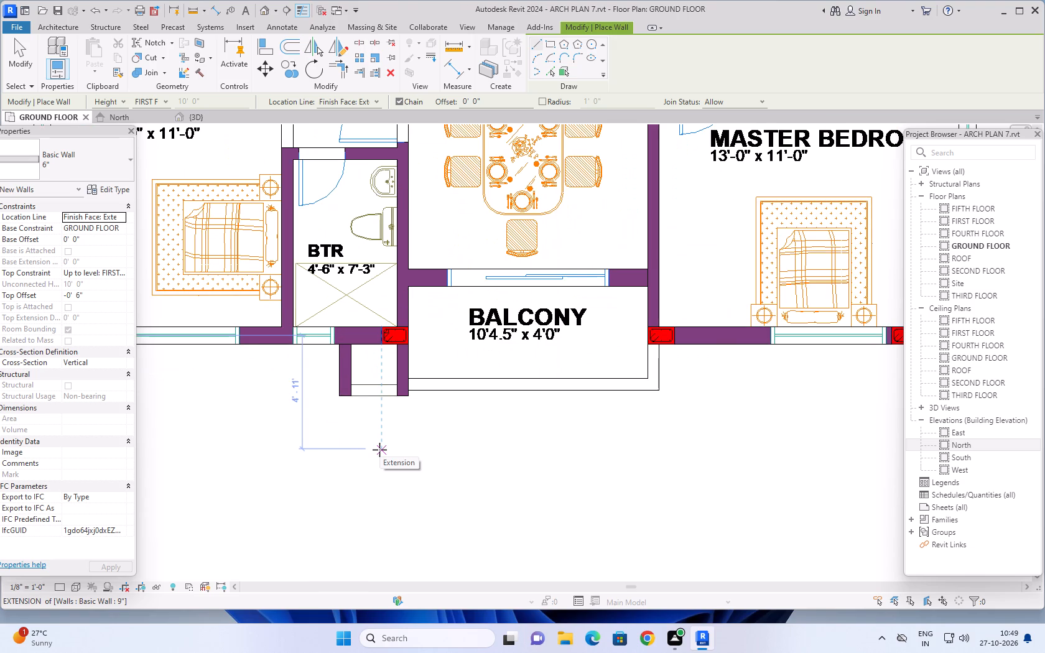
pyautogui.scroll(3, 379, 450)
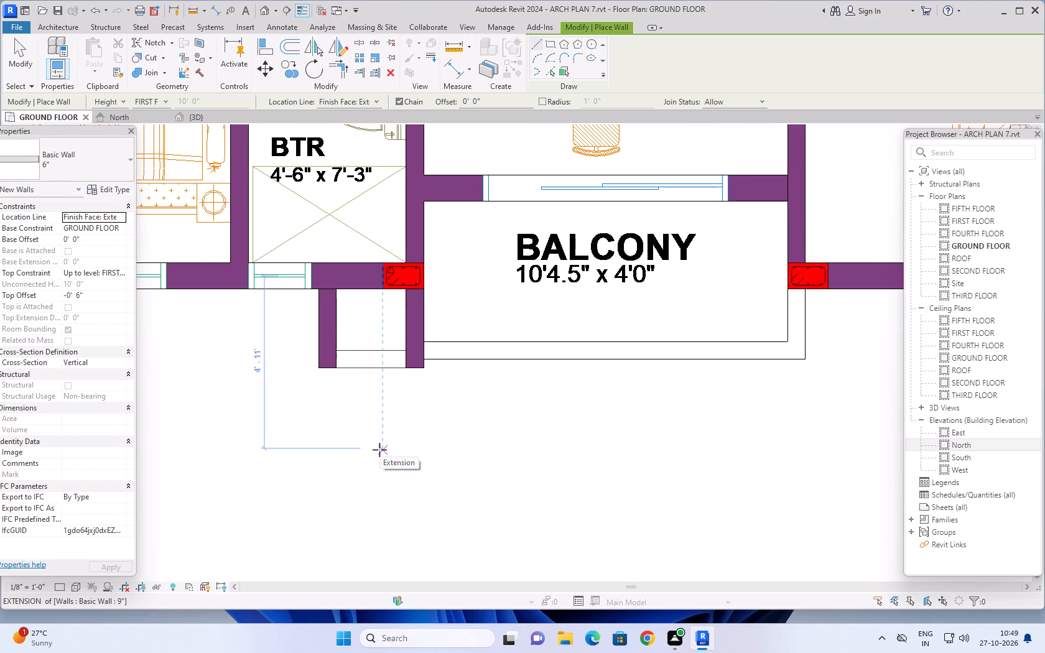
pyautogui.scroll(-4, 379, 450)
pyautogui.scroll(-2, 504, 427)
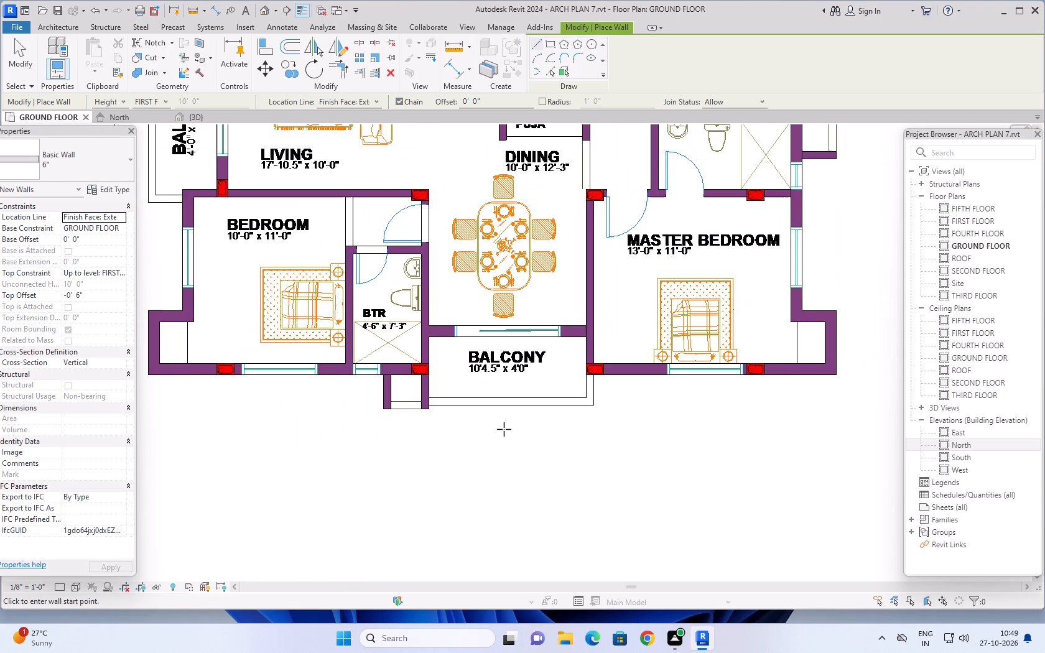
pyautogui.scroll(-1, 504, 429)
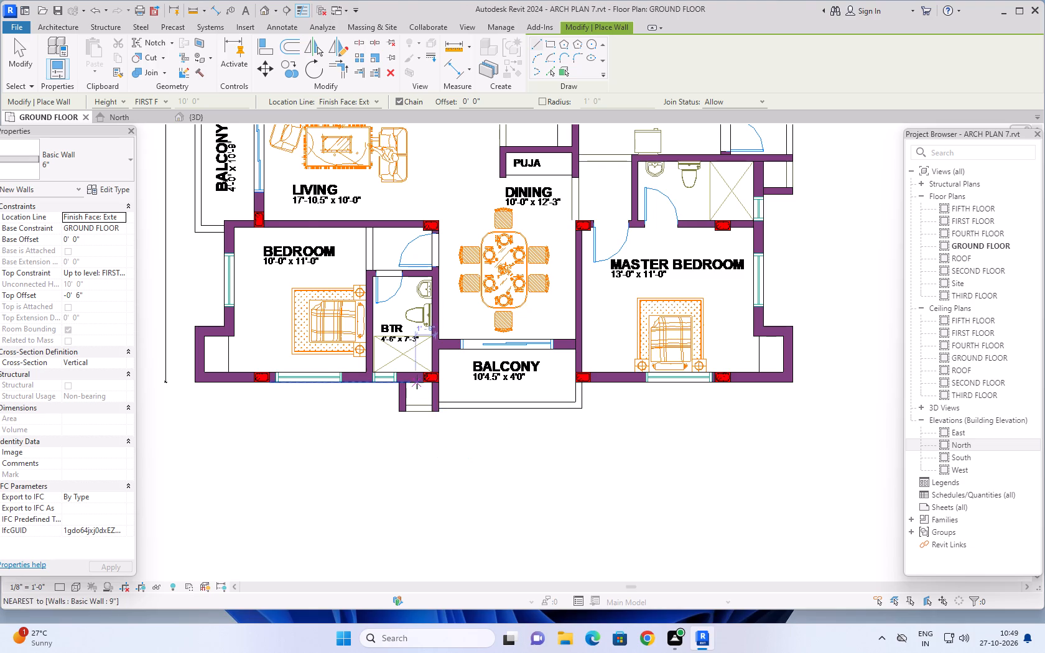
pyautogui.scroll(12, 417, 382)
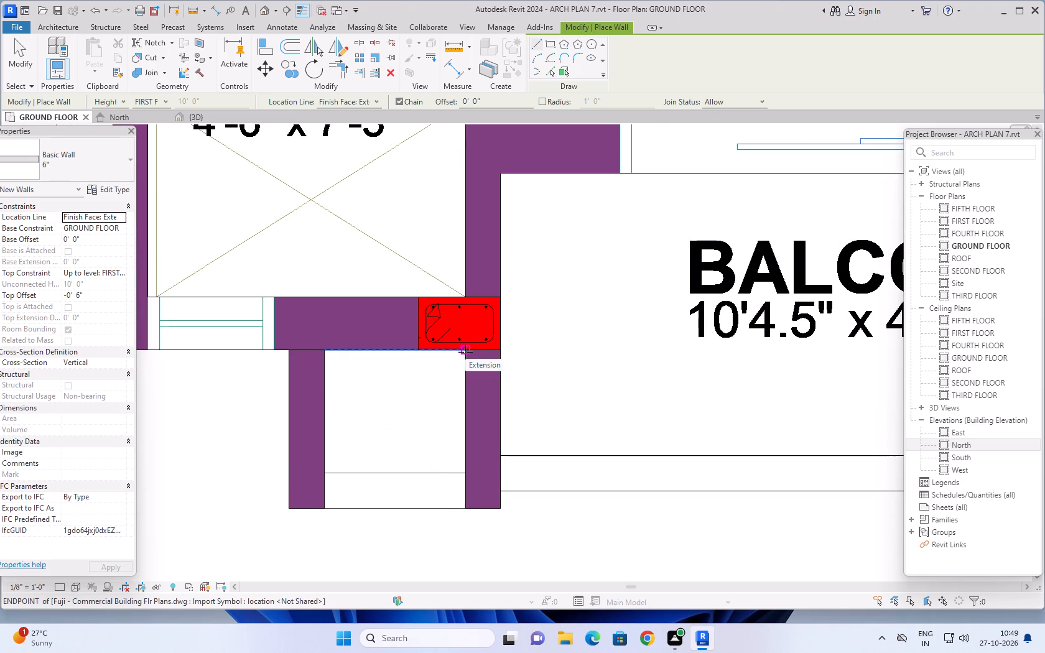
pyautogui.click(465, 352)
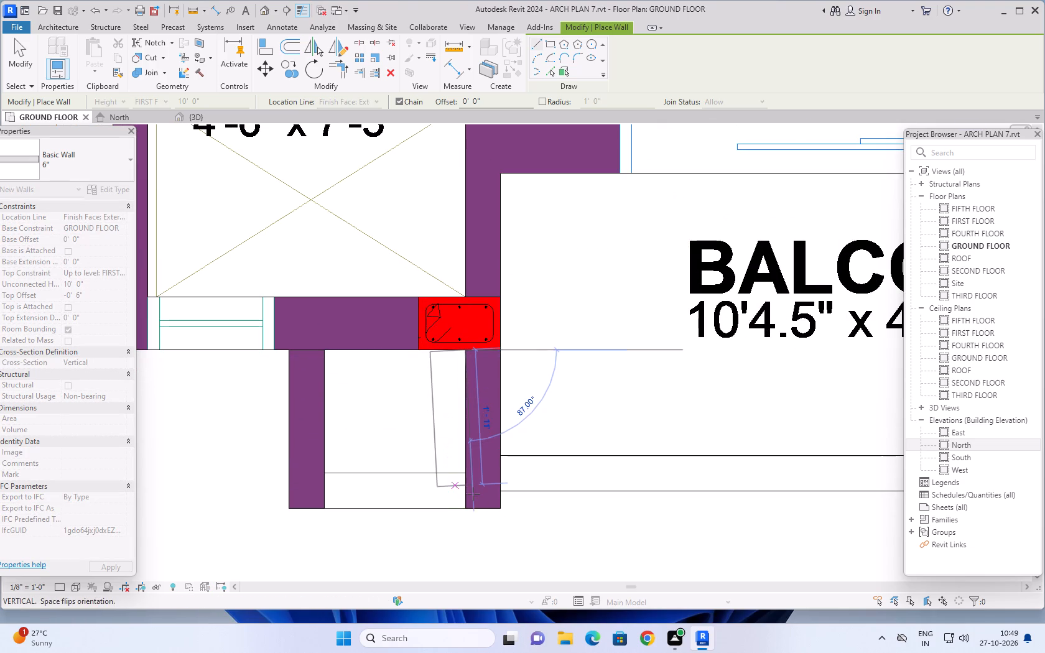
pyautogui.press('space')
pyautogui.click(463, 504)
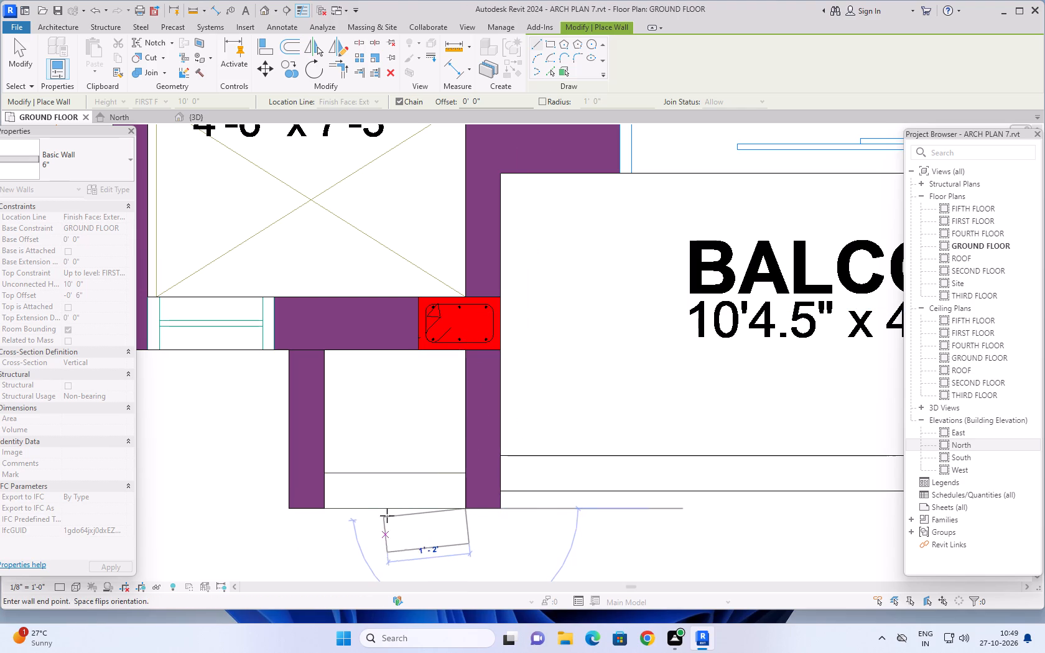
pyautogui.press('space')
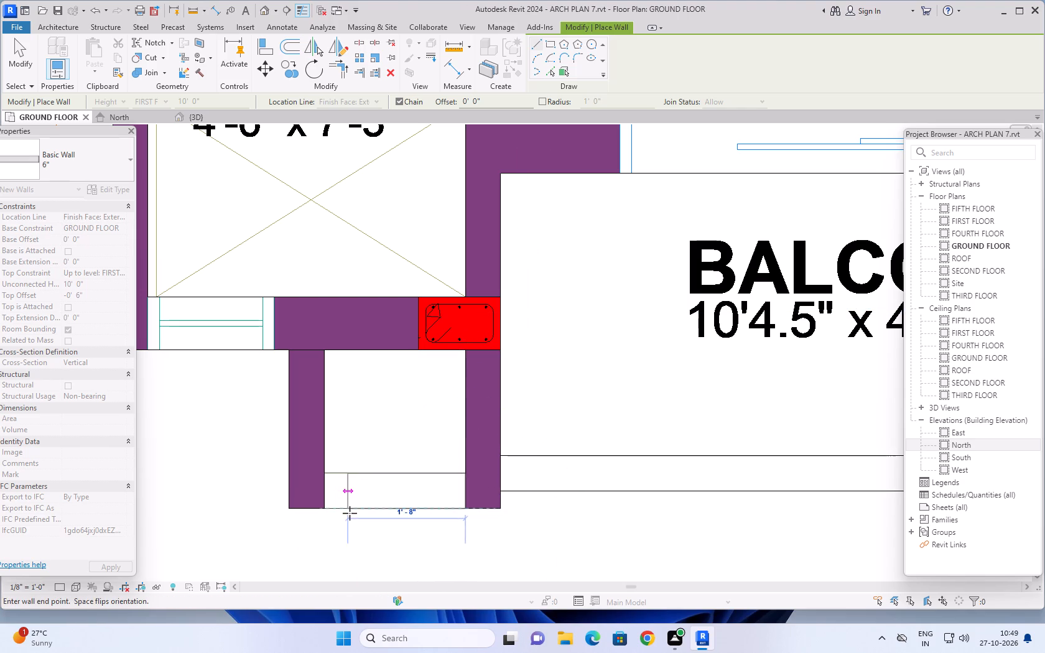
pyautogui.click(289, 506)
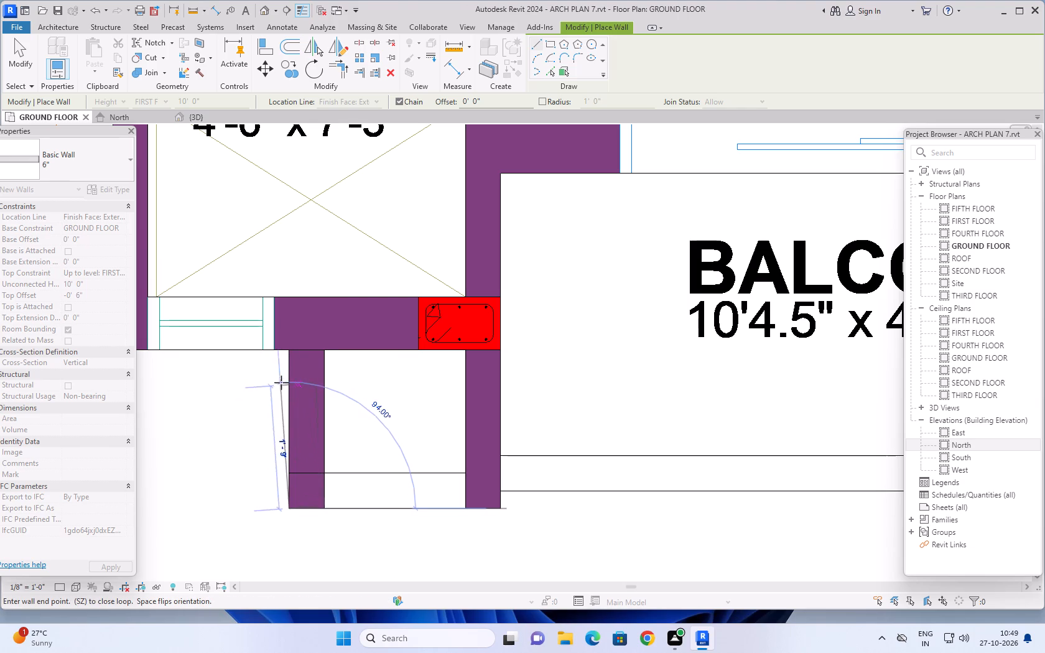
pyautogui.click(287, 351)
pyautogui.press('Escape')
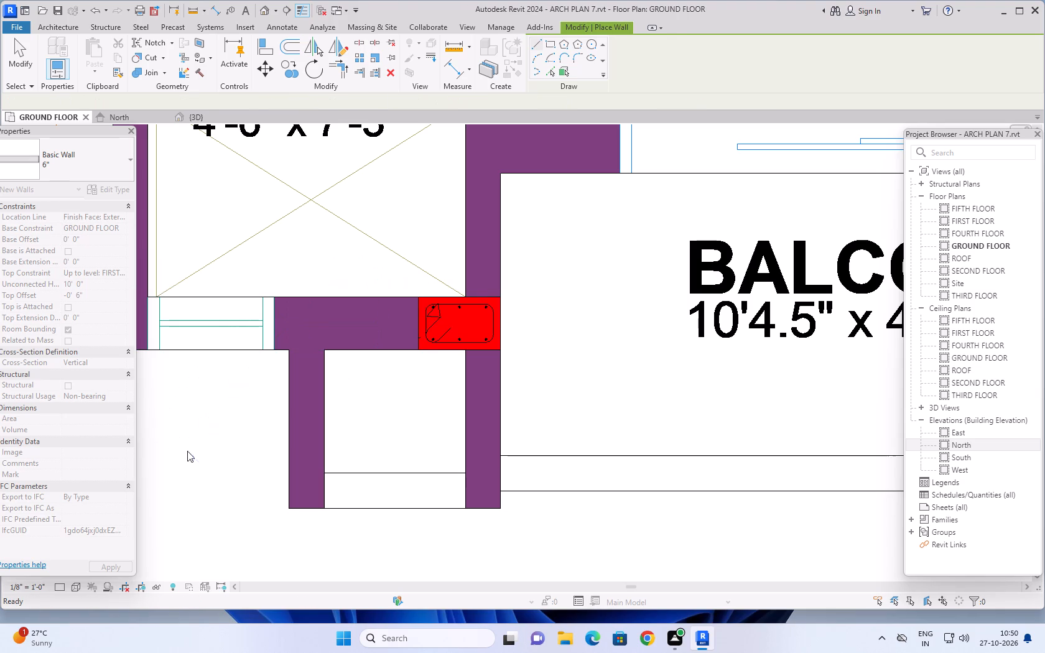
# Dismiss the save reminder and save the project.
pyautogui.scroll(-4, 188, 451)
pyautogui.click(626, 211)
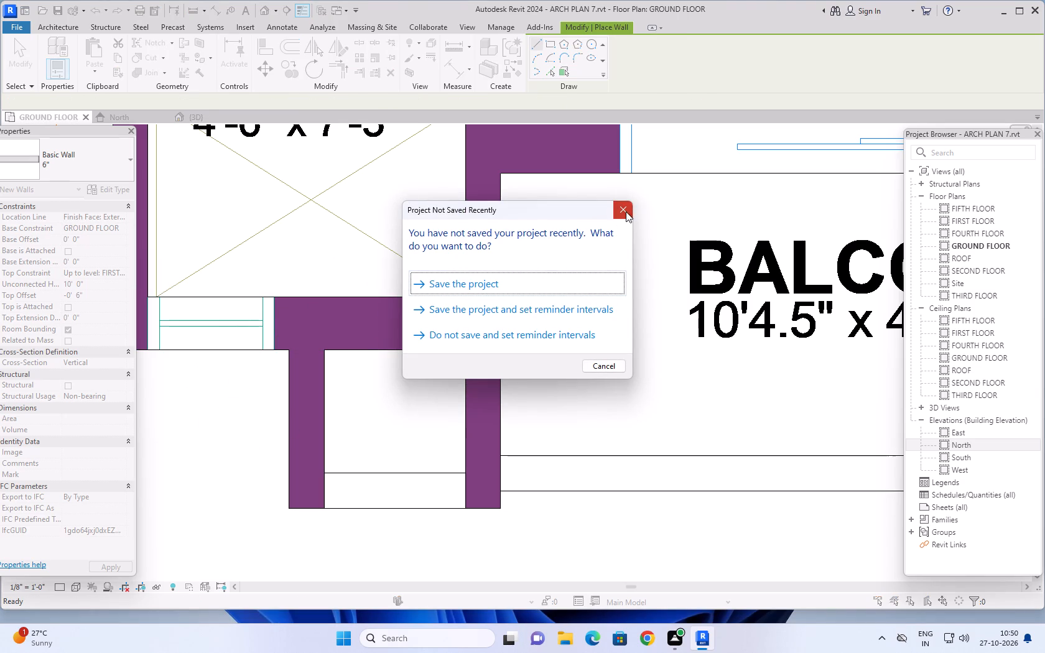
pyautogui.hotkey('ctrl', 's')
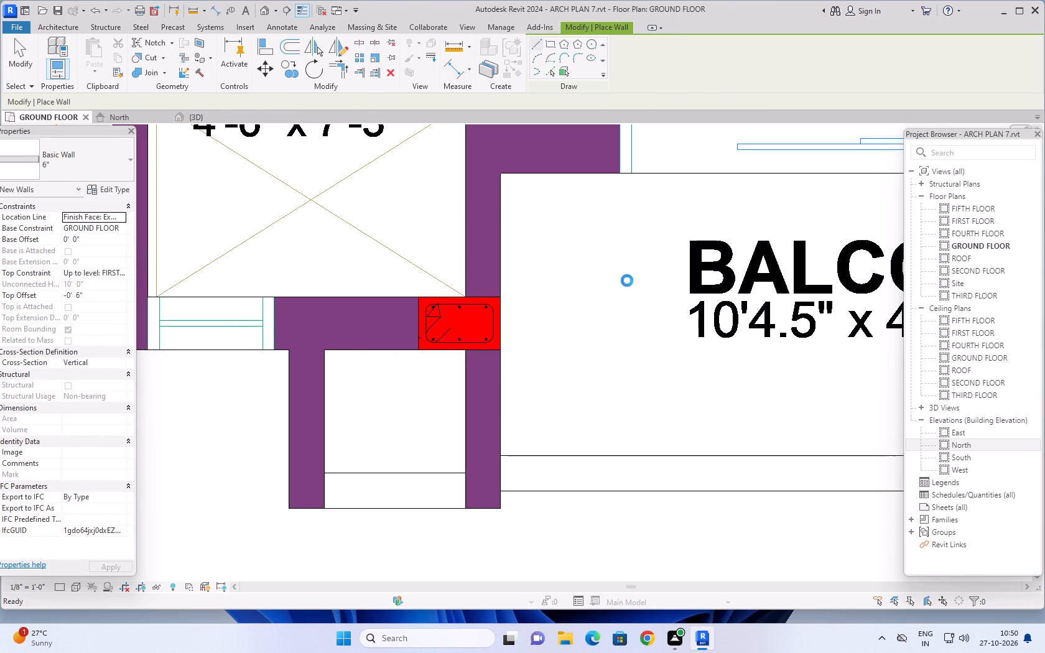
# Draw a 6" wall about 2'-0" long from the column at the master bedroom corner down to the balcony's outer corner.
pyautogui.scroll(-6, 607, 290)
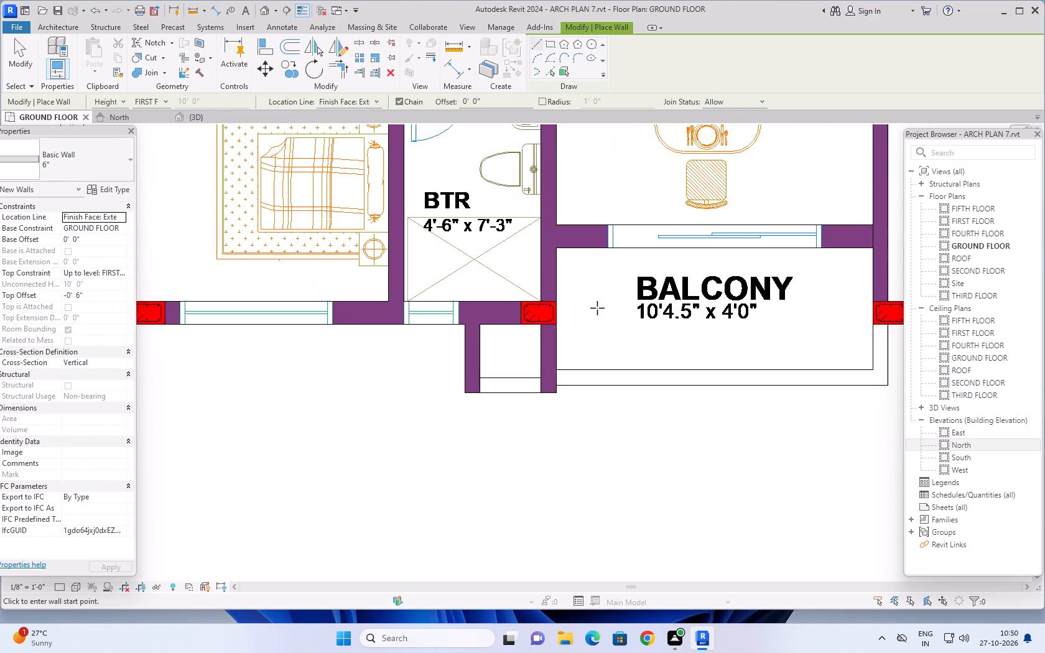
pyautogui.scroll(-4, 597, 308)
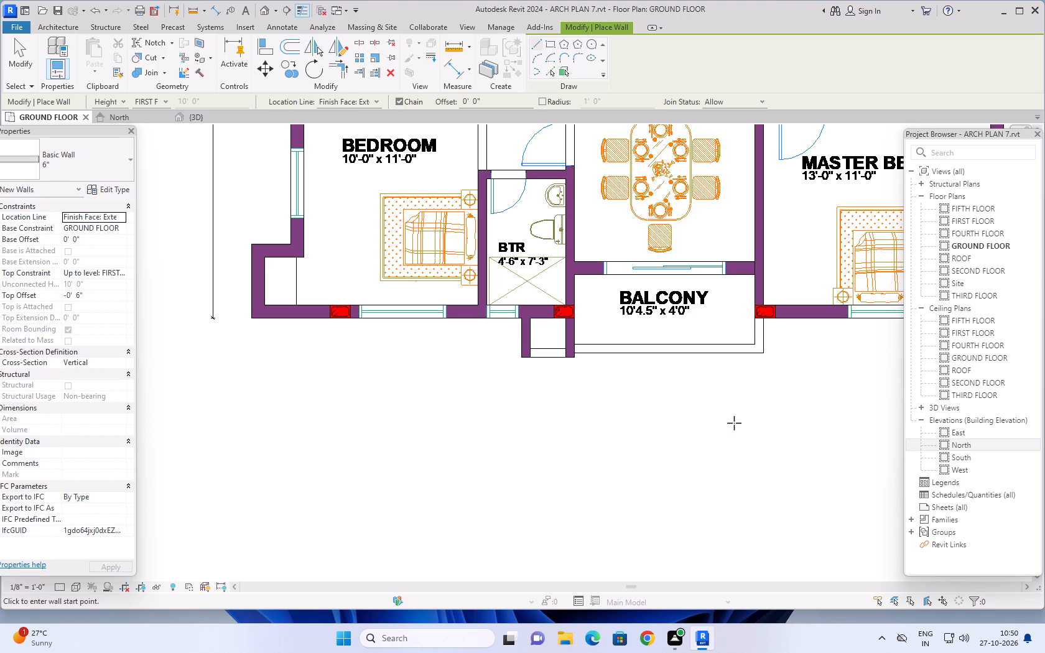
pyautogui.moveTo(728, 423); pyautogui.dragTo(483, 481, button='middle')
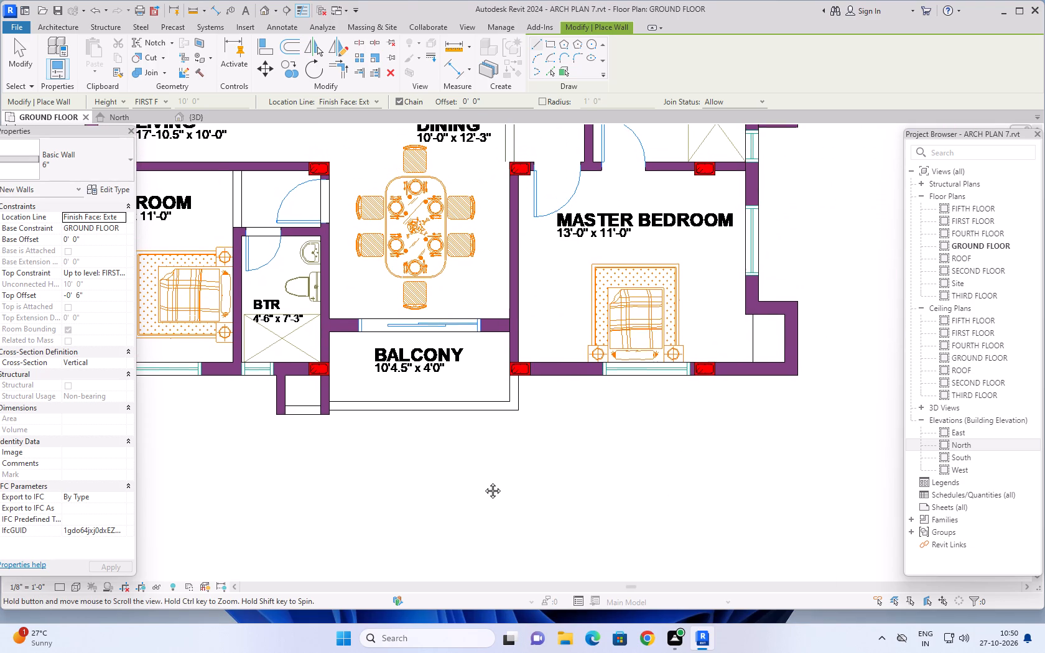
pyautogui.moveTo(483, 481); pyautogui.dragTo(484, 484, button='middle')
pyautogui.scroll(2, 538, 435)
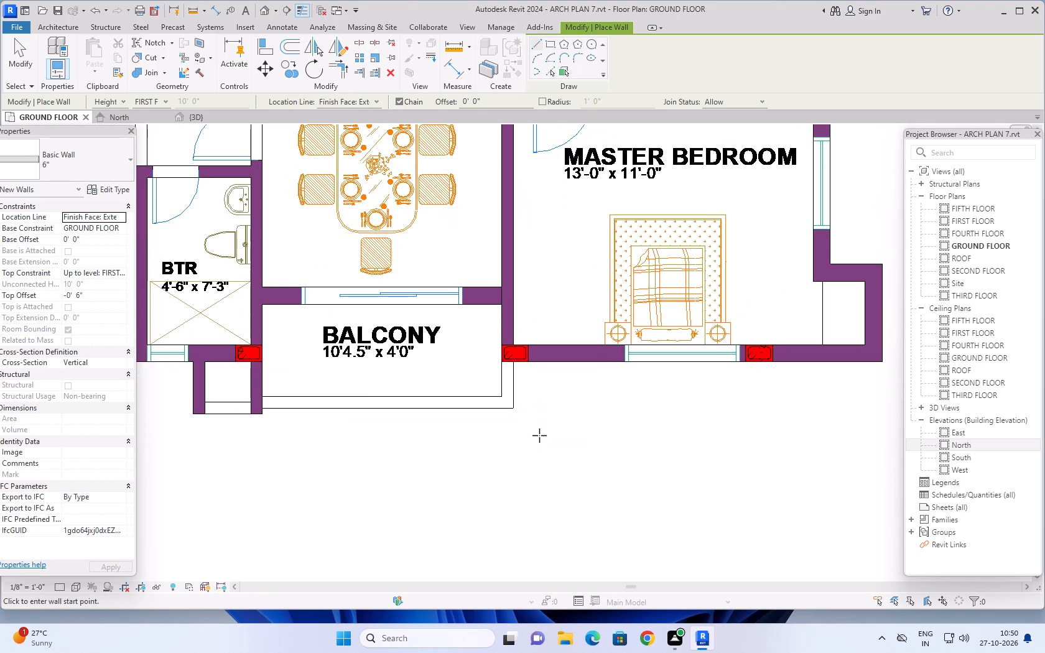
pyautogui.scroll(4, 539, 435)
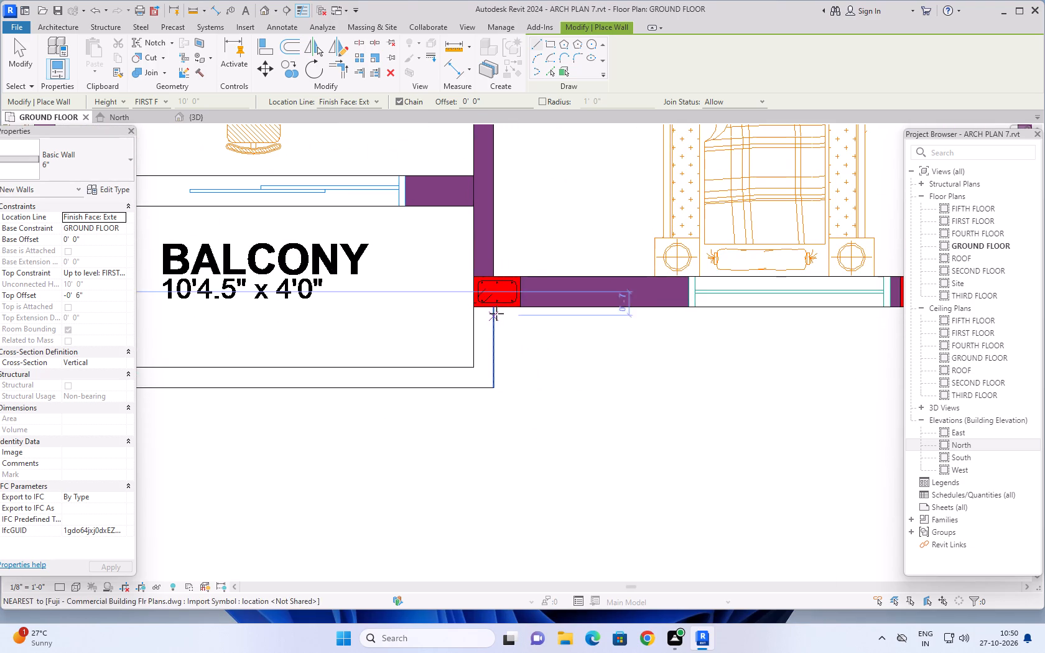
pyautogui.scroll(4, 487, 323)
pyautogui.moveTo(488, 322); pyautogui.dragTo(493, 329, button='middle')
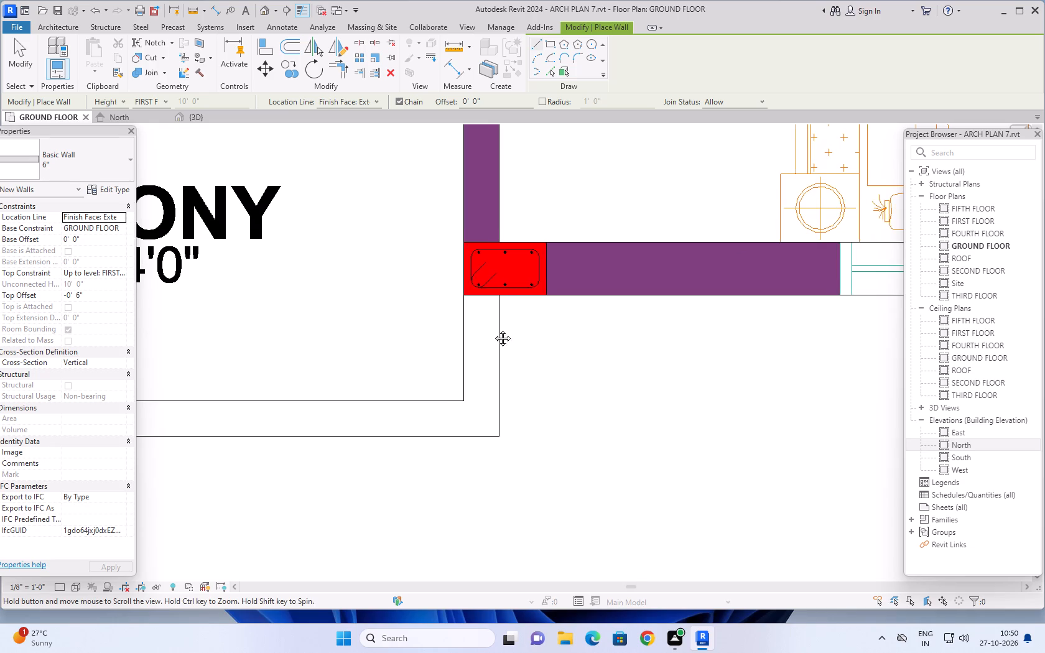
pyautogui.moveTo(493, 329); pyautogui.dragTo(529, 354, button='middle')
pyautogui.scroll(3, 529, 349)
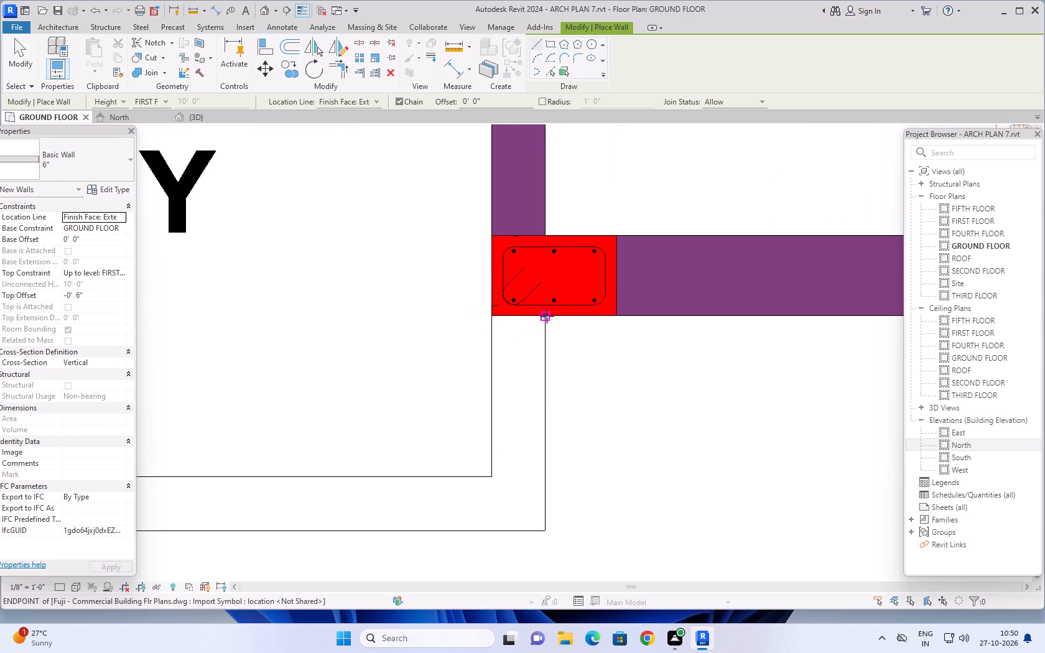
pyautogui.click(547, 316)
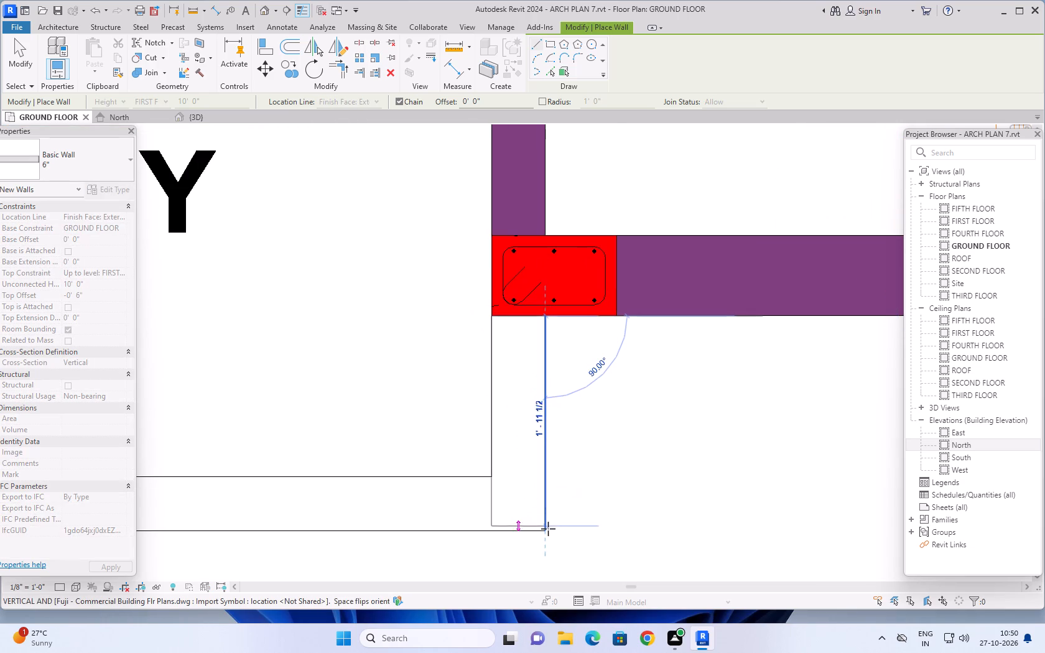
pyautogui.click(547, 534)
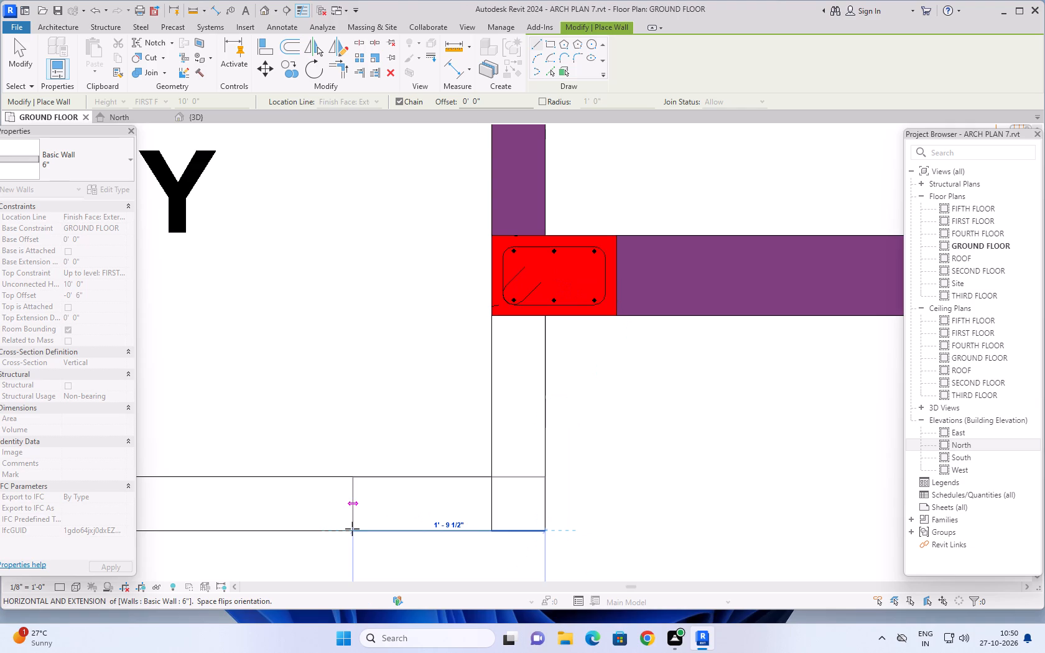
# Continue the 6" wall about 10'-10 1/2" along the balcony's outer edge to the projection's wall below the BTR.
pyautogui.scroll(-9, 352, 529)
pyautogui.moveTo(346, 533); pyautogui.dragTo(692, 502, button='middle')
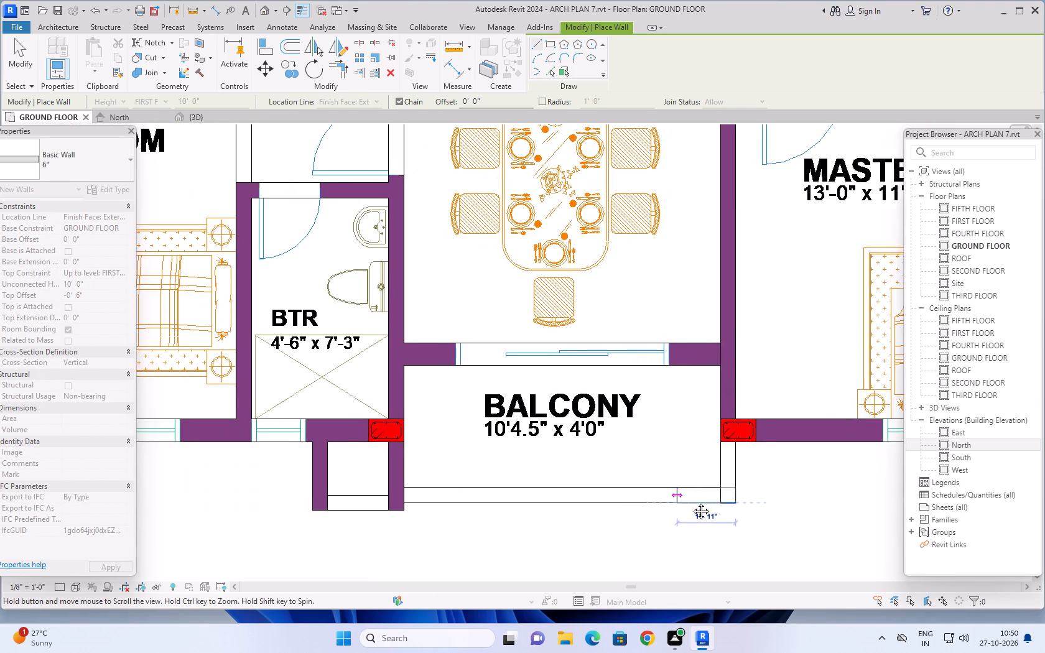
pyautogui.moveTo(692, 502); pyautogui.dragTo(718, 494, button='middle')
pyautogui.scroll(6, 447, 492)
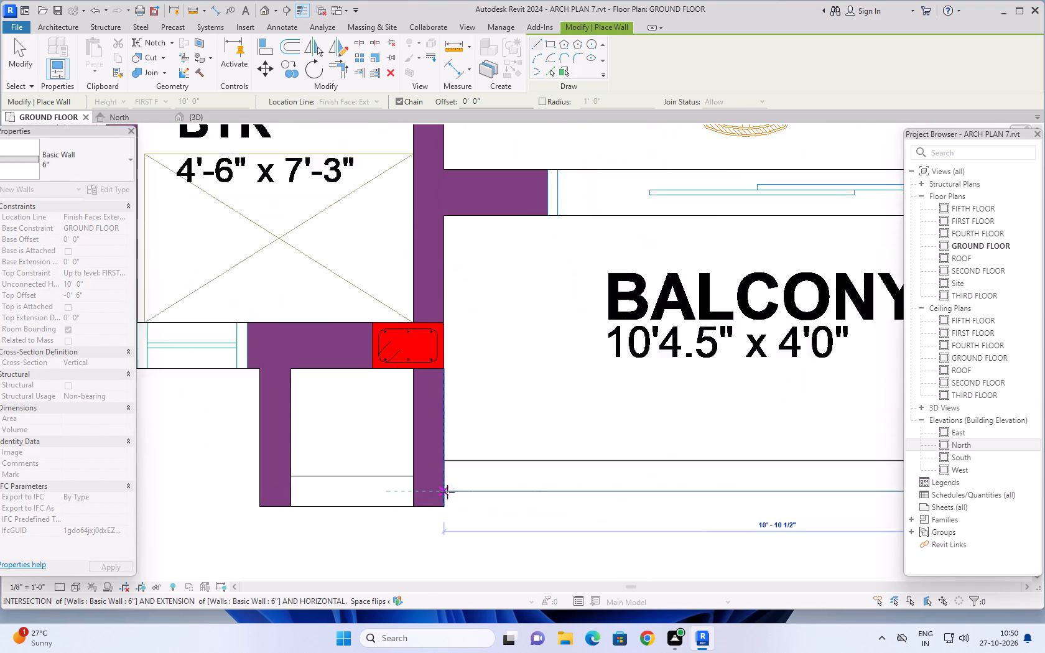
pyautogui.scroll(6, 463, 489)
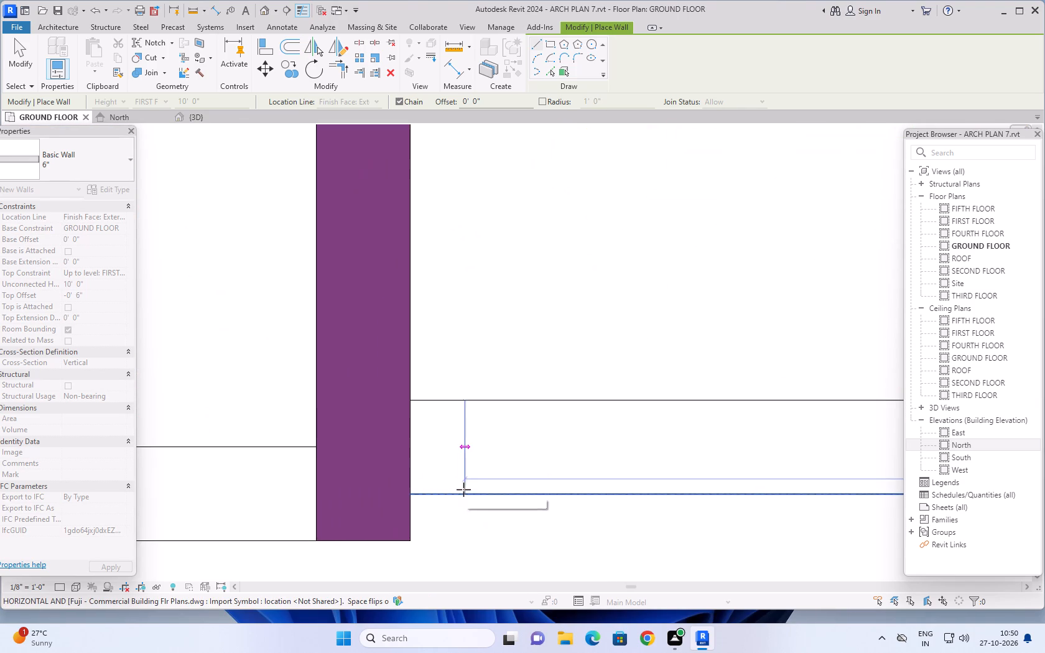
pyautogui.click(409, 495)
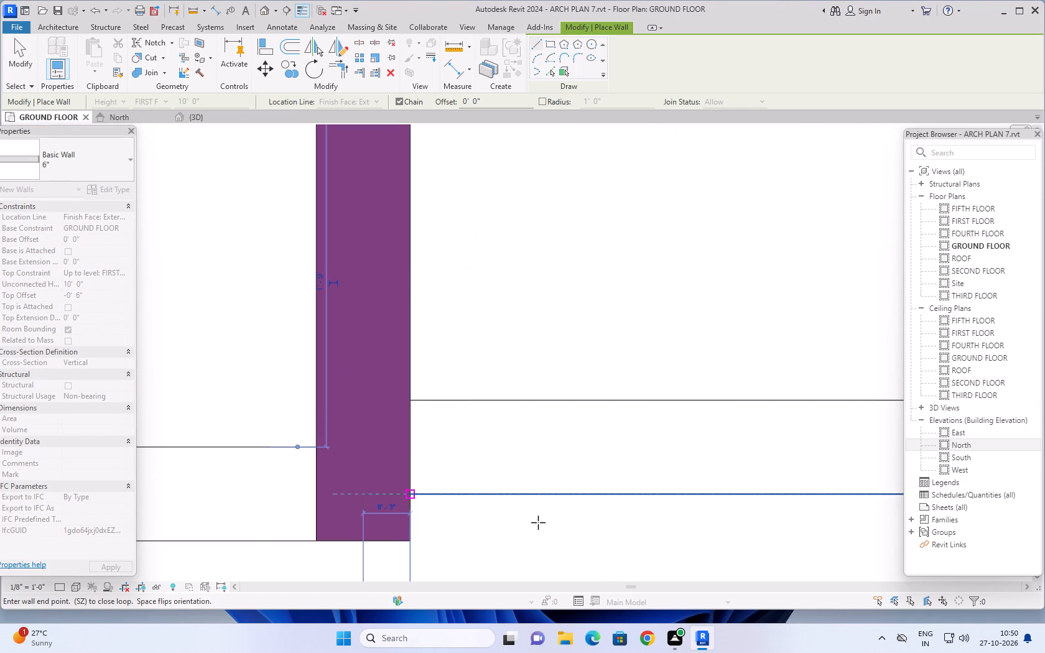
pyautogui.press('Escape')
# Open the {3D} view to examine the walls modelled so far.
pyautogui.scroll(-11, 550, 514)
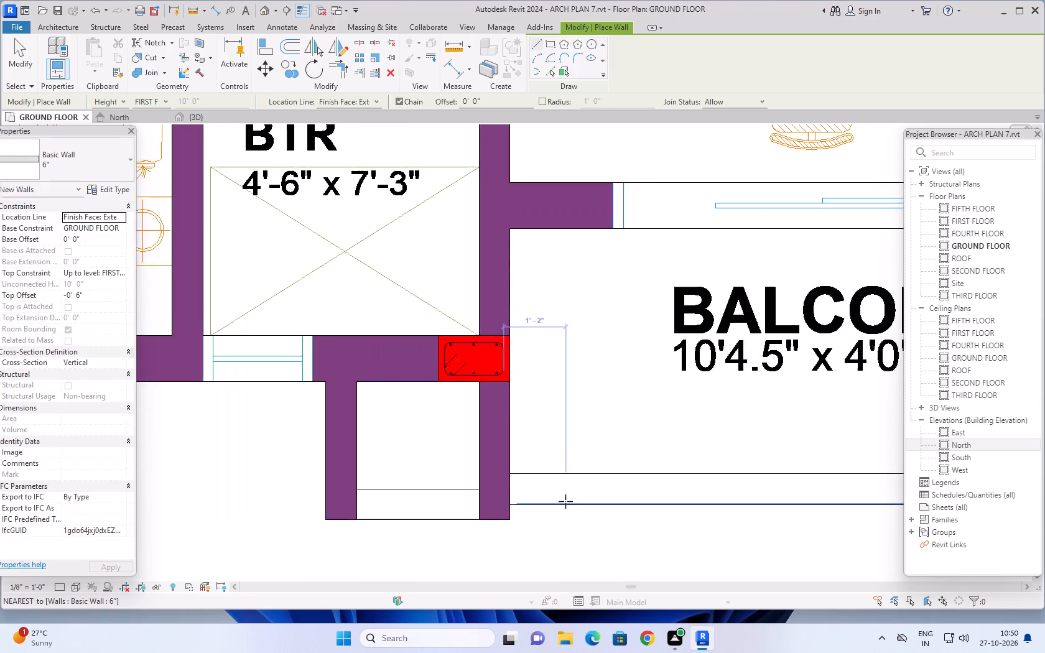
pyautogui.scroll(-8, 565, 501)
pyautogui.scroll(-2, 608, 465)
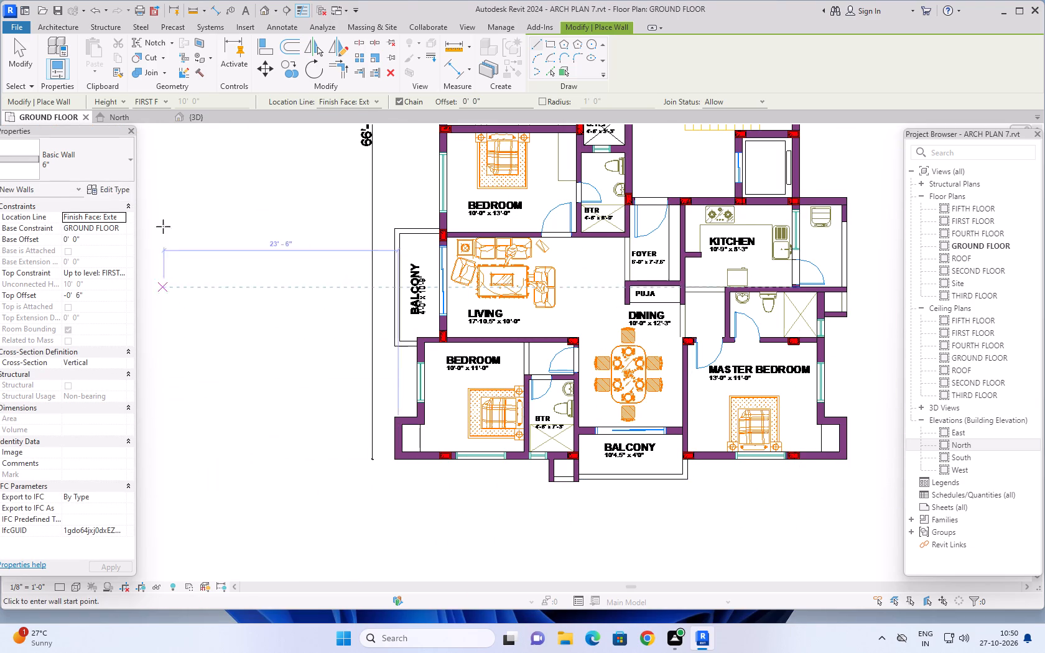
pyautogui.click(195, 118)
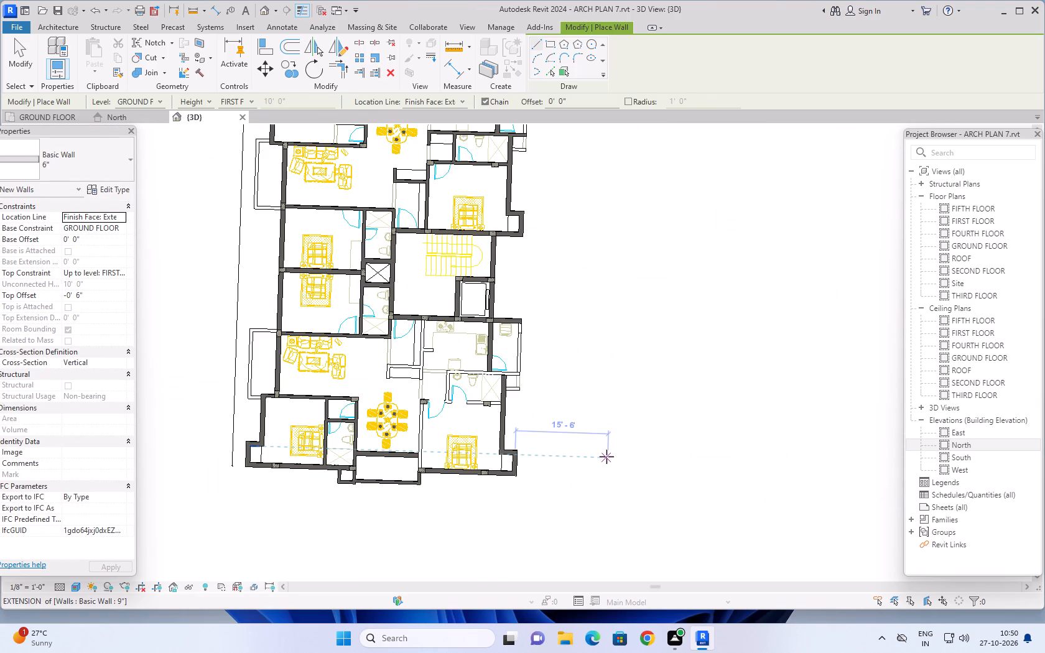
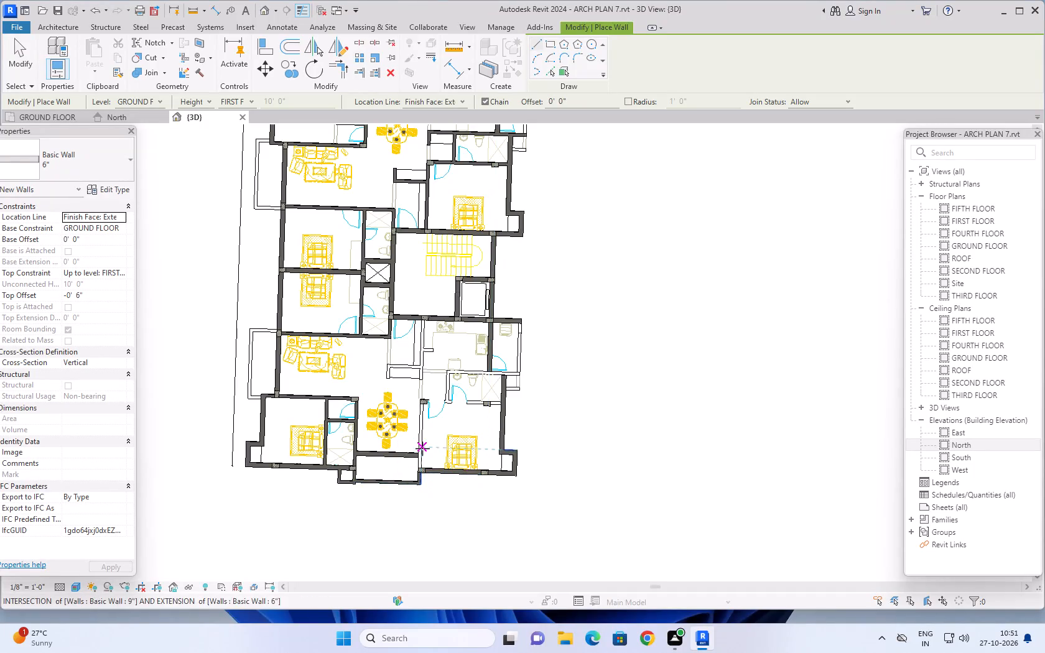
# Compare the {3D} view with the GROUND FLOOR plan to check which walls still need modelling.
pyautogui.scroll(2, 423, 448)
pyautogui.scroll(-2, 426, 449)
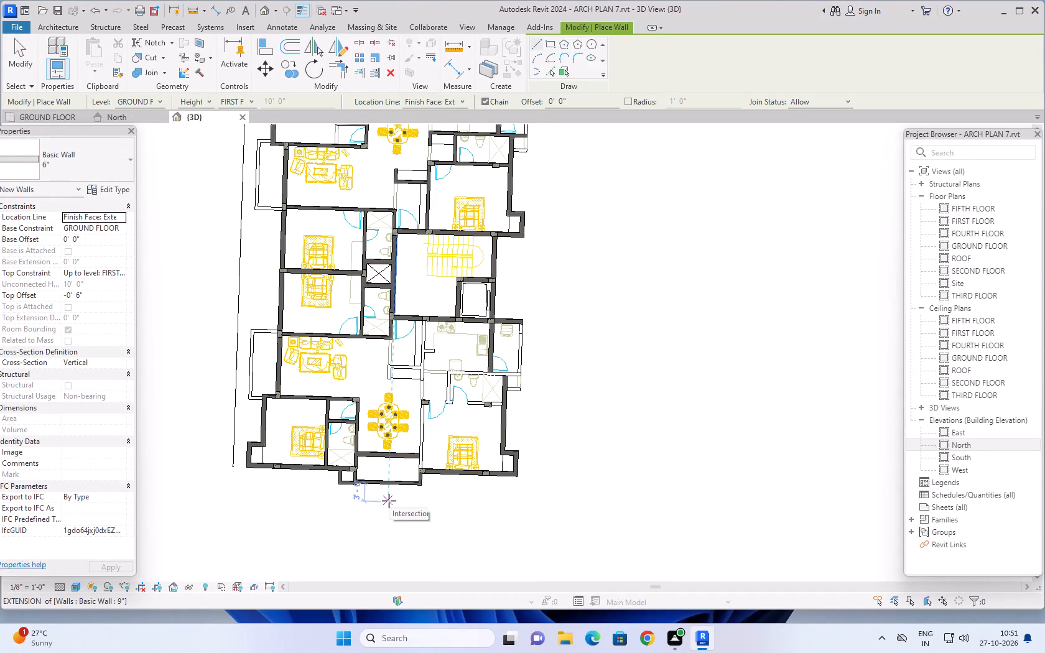
pyautogui.scroll(-1, 389, 501)
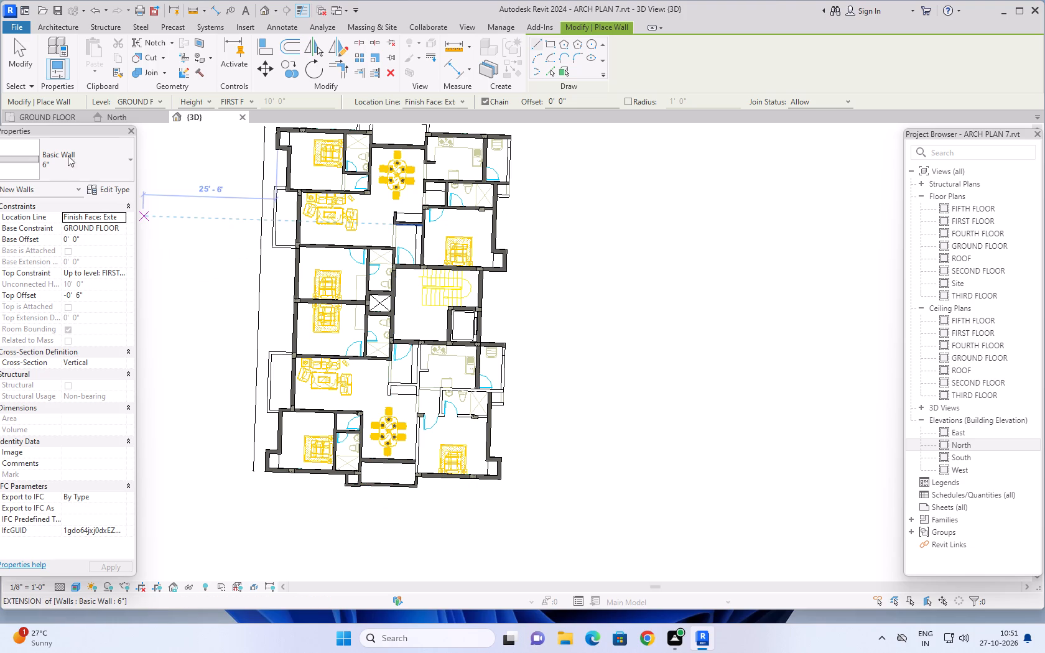
pyautogui.click(50, 117)
pyautogui.scroll(-2, 273, 310)
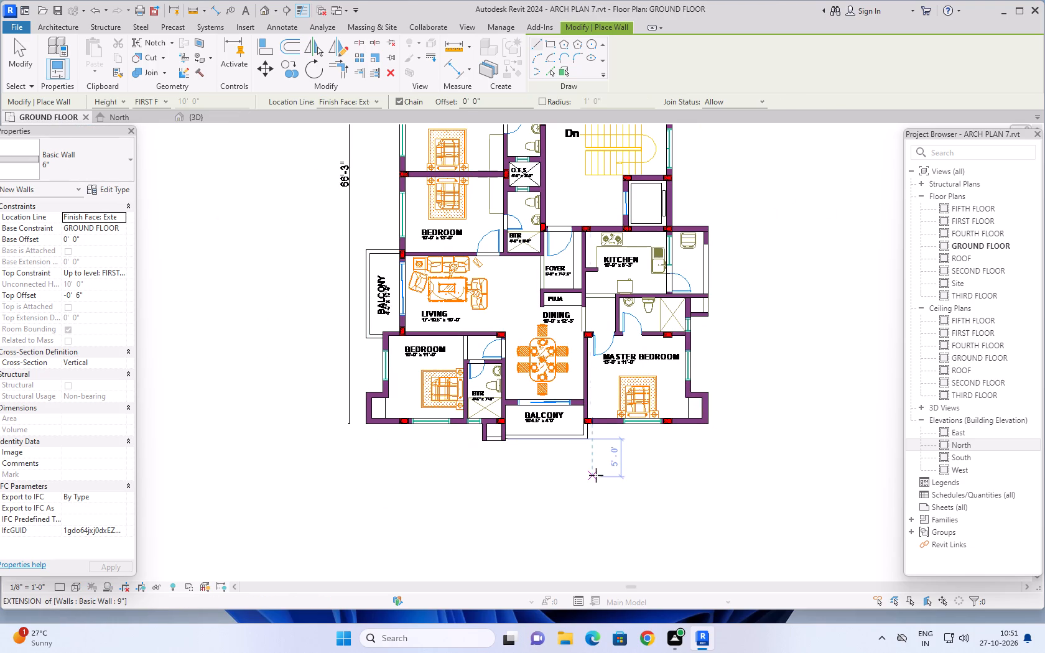
pyautogui.scroll(-1, 596, 475)
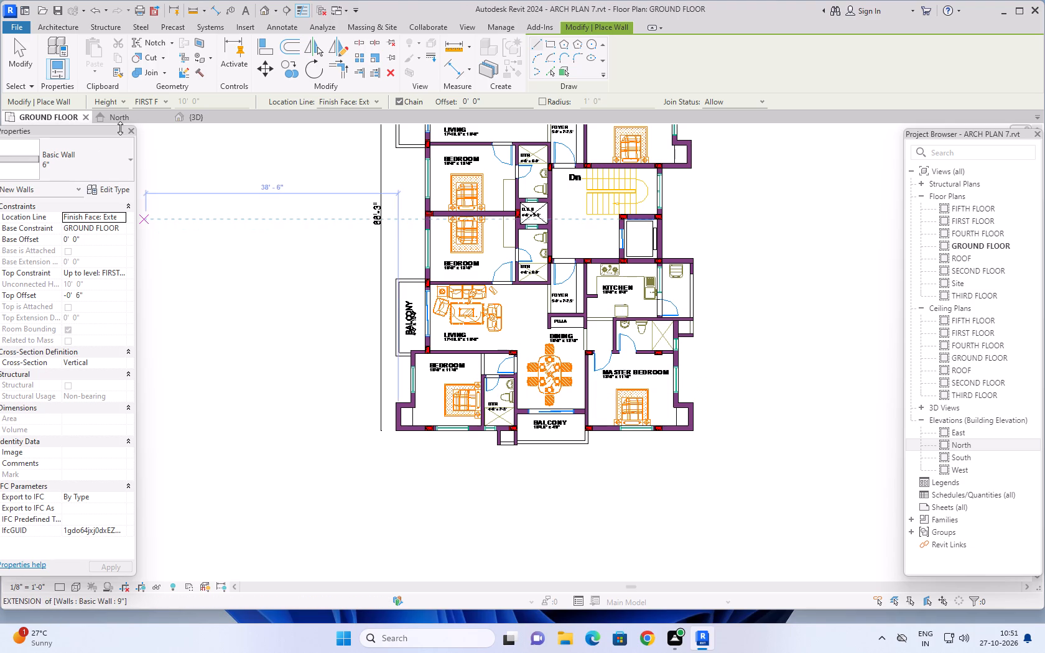
pyautogui.scroll(-2, 247, 273)
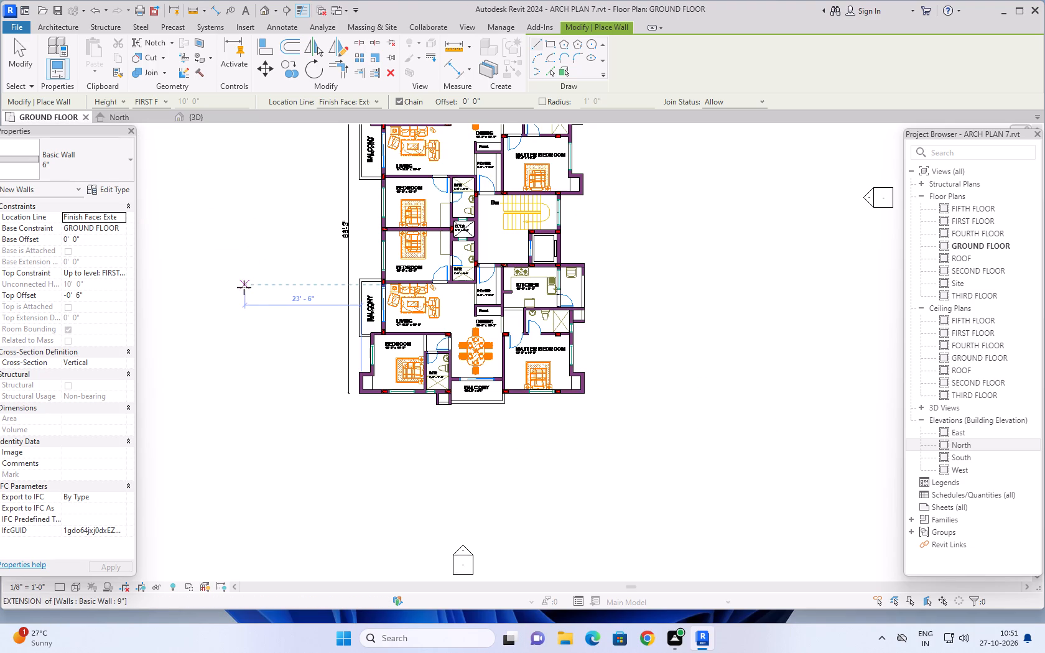
pyautogui.moveTo(244, 287); pyautogui.dragTo(245, 398, button='middle')
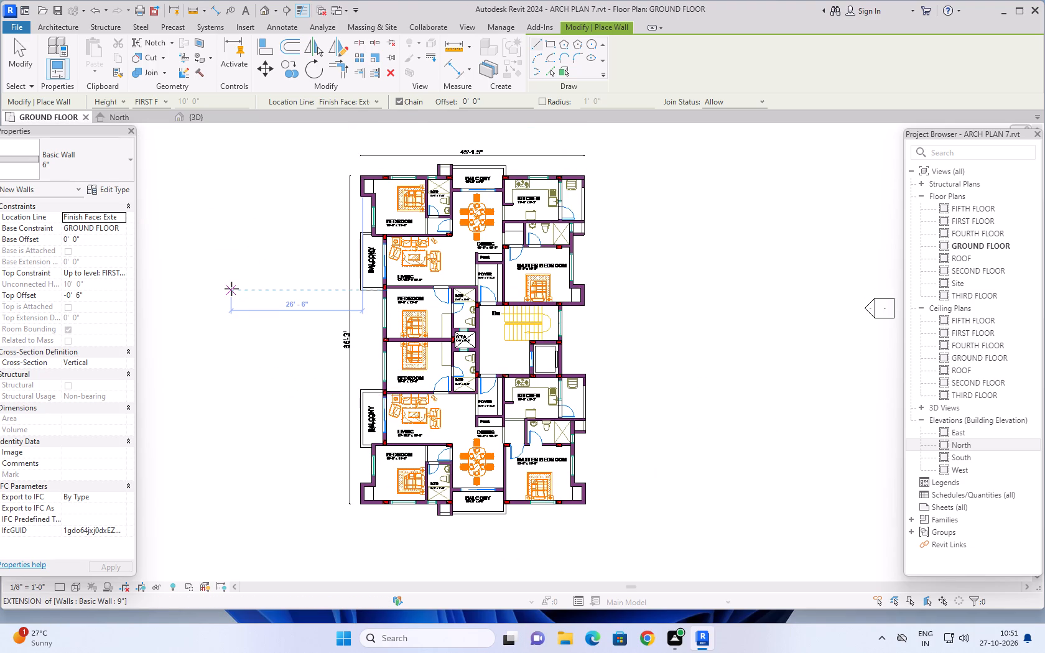
pyautogui.click(190, 117)
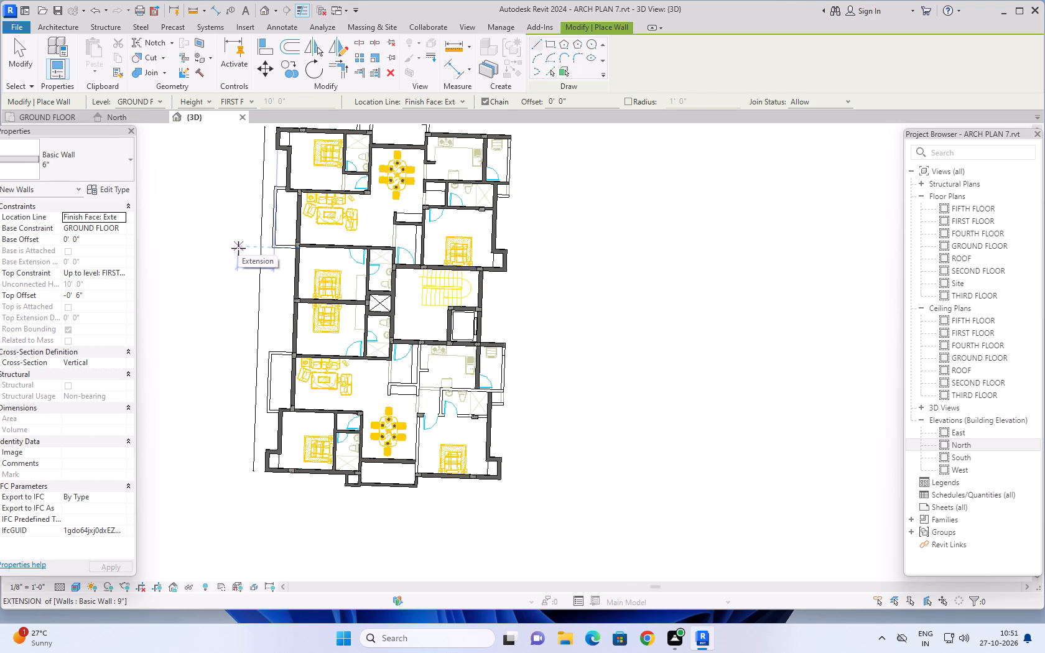
pyautogui.scroll(-1, 238, 248)
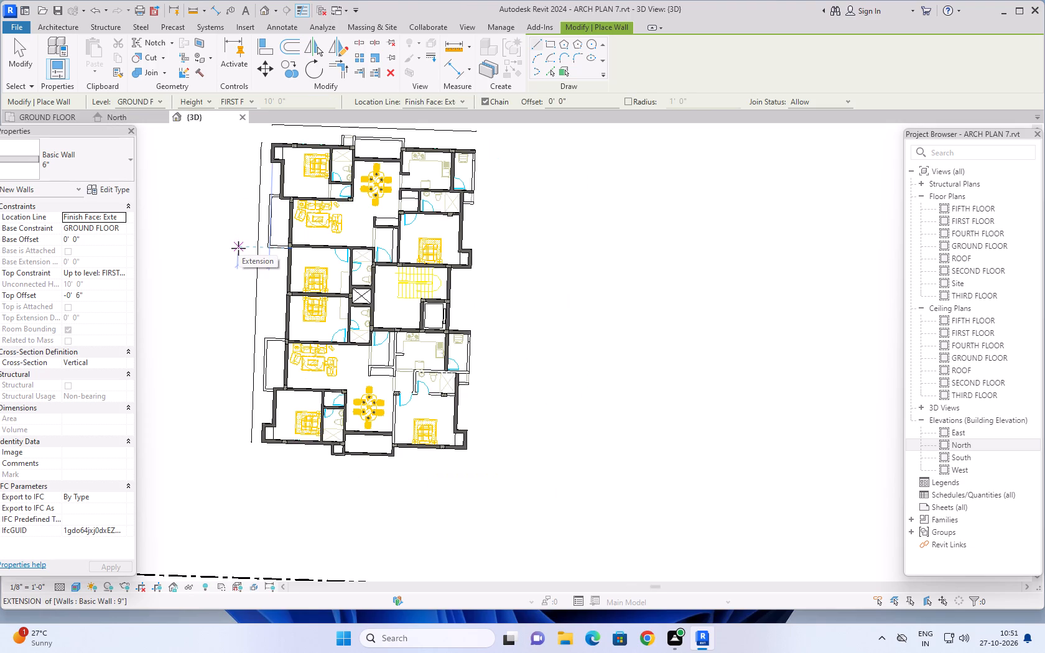
# On the GROUND FLOOR plan, draw a 6" wall between dining and master bedroom, from the balcony-side column to the column beside the bedroom door.
pyautogui.click(60, 113)
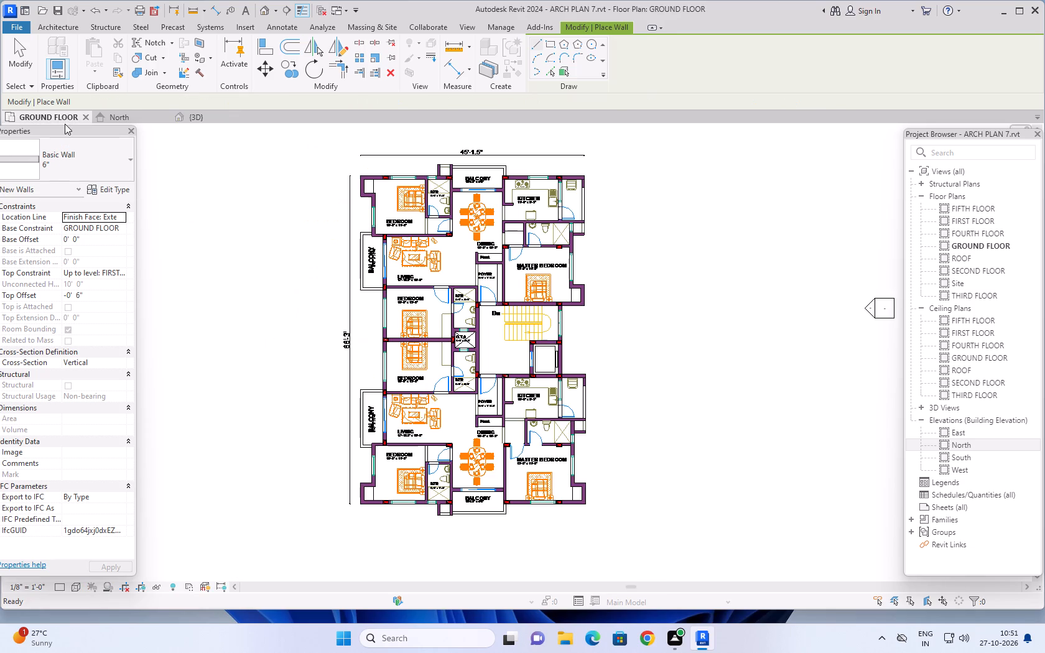
pyautogui.scroll(14, 517, 520)
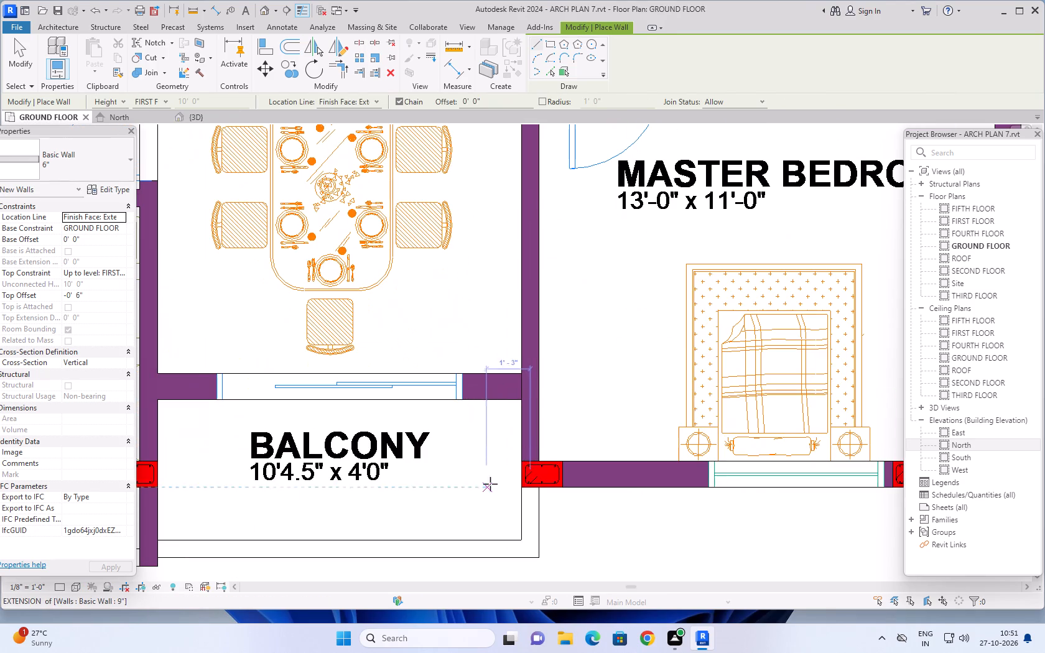
pyautogui.click(521, 459)
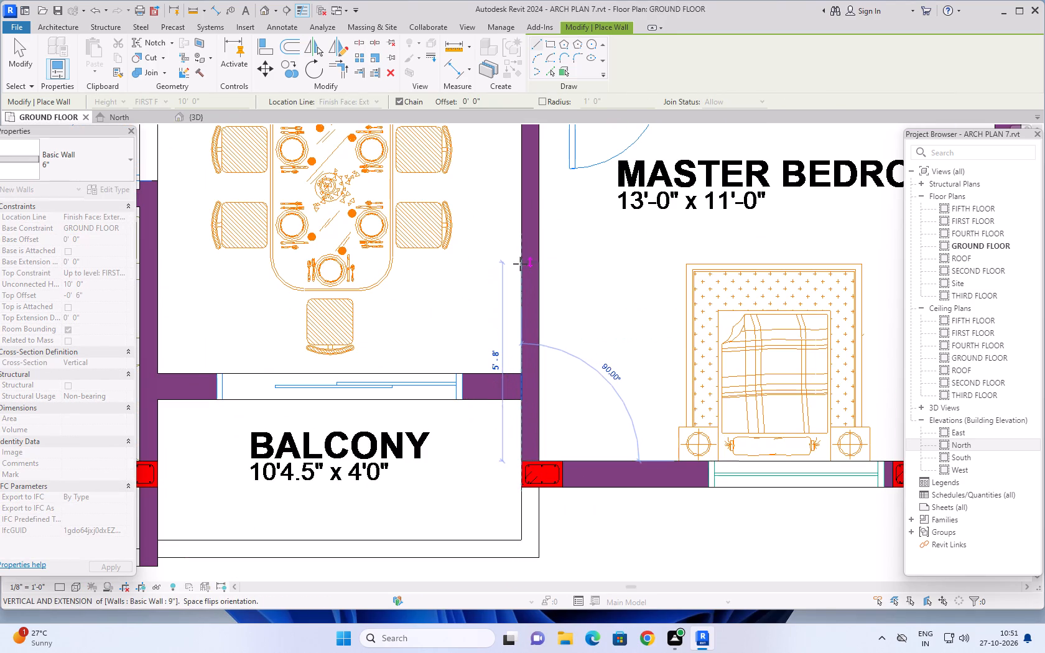
pyautogui.scroll(-5, 520, 264)
pyautogui.moveTo(523, 252); pyautogui.dragTo(504, 447, button='middle')
pyautogui.scroll(-1, 523, 252)
pyautogui.scroll(10, 503, 396)
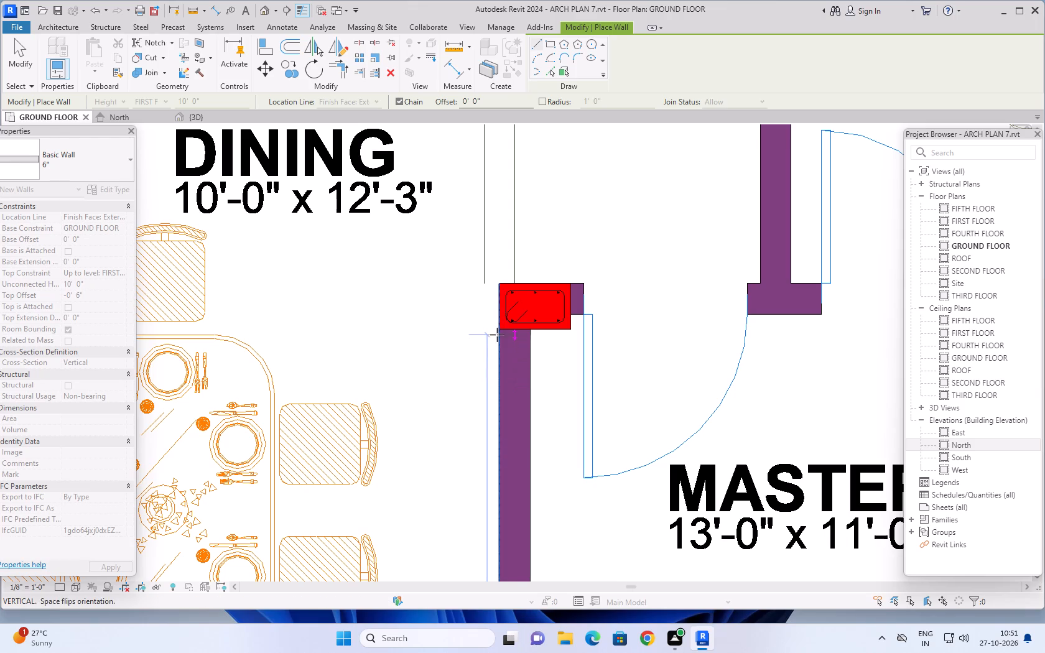
pyautogui.click(498, 333)
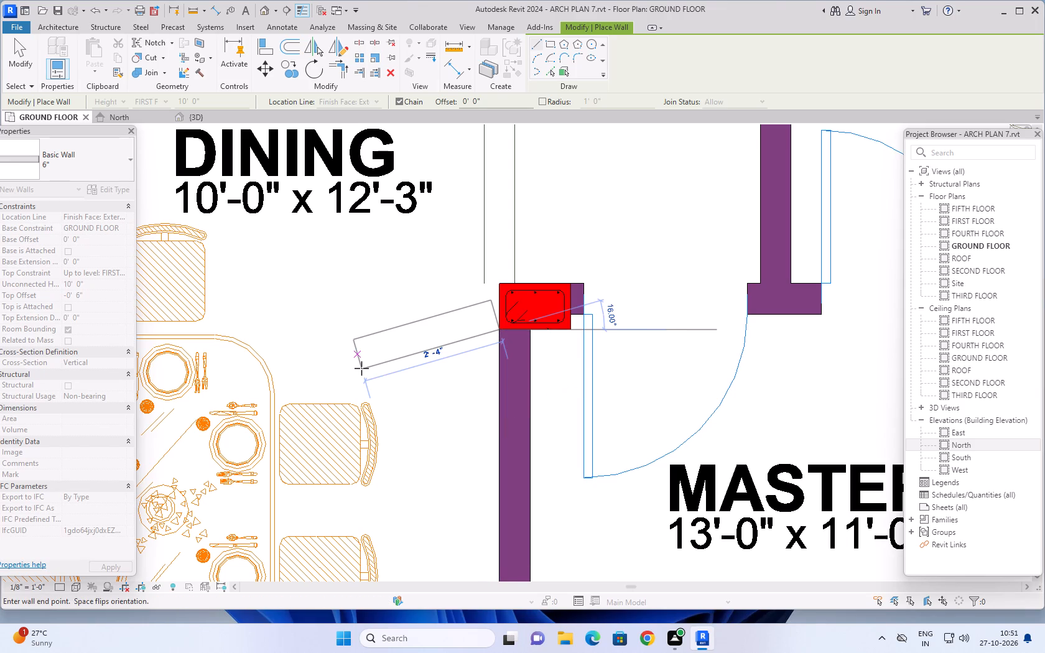
pyautogui.press('Escape')
# Draw a 6" wall from the column beside the master bedroom door, across both door openings, to the column below the attached toilet's shower area.
pyautogui.scroll(-10, 361, 368)
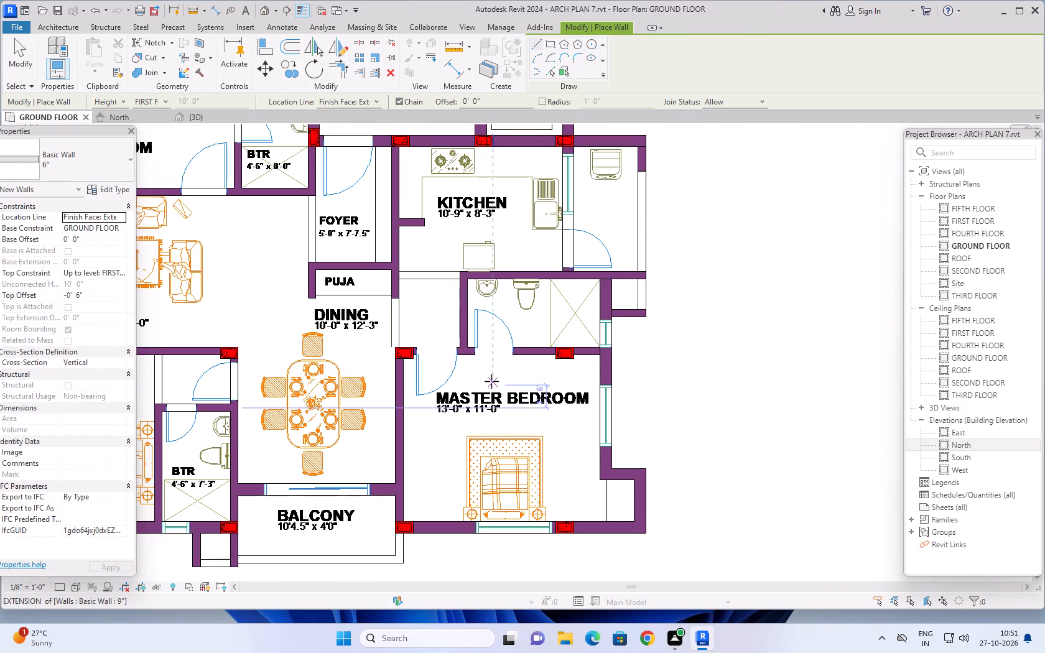
pyautogui.moveTo(489, 383); pyautogui.dragTo(456, 468, button='middle')
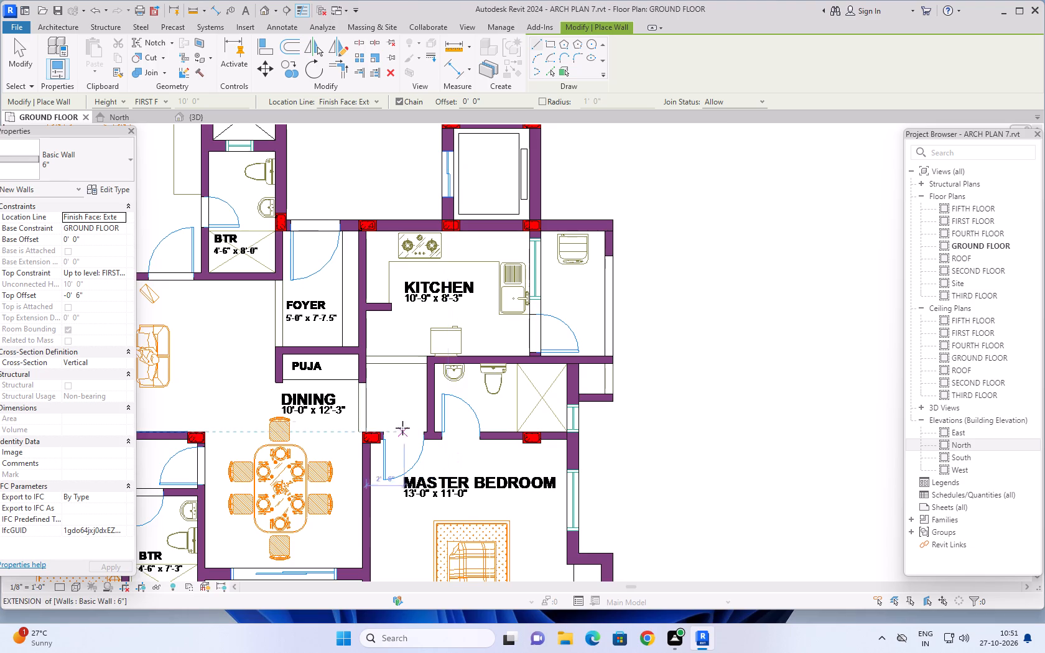
pyautogui.scroll(8, 399, 420)
pyautogui.scroll(5, 342, 456)
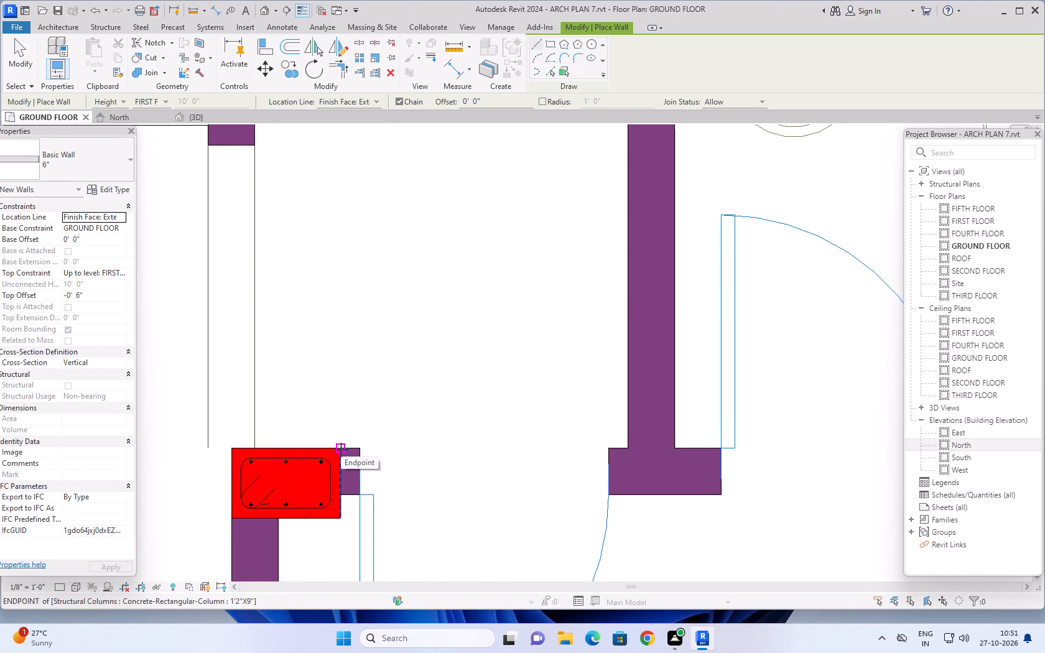
pyautogui.click(341, 450)
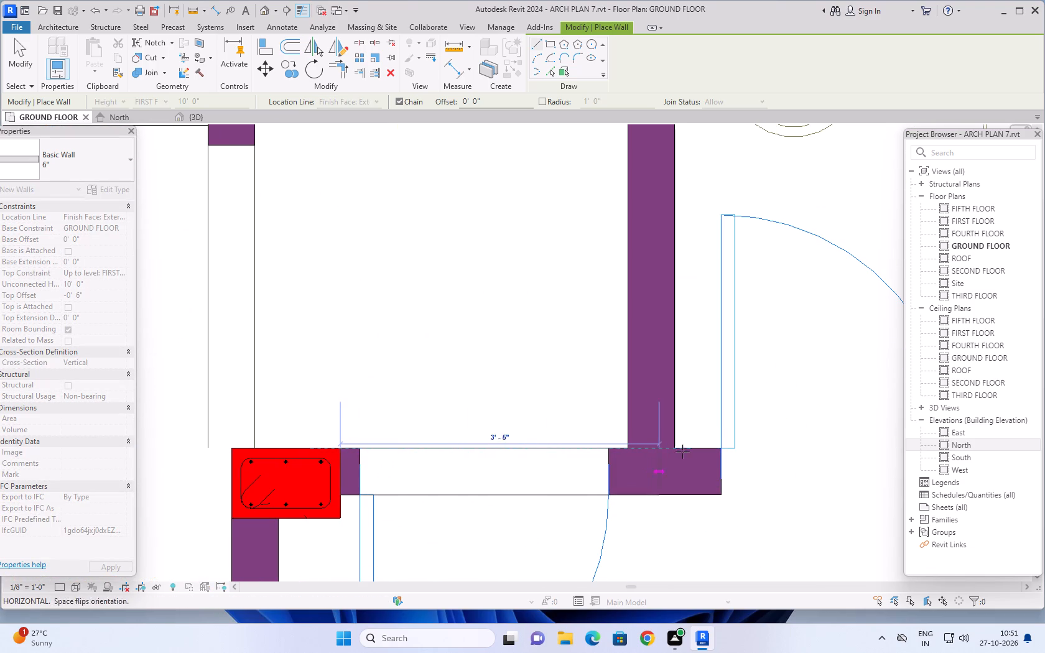
pyautogui.scroll(-8, 717, 452)
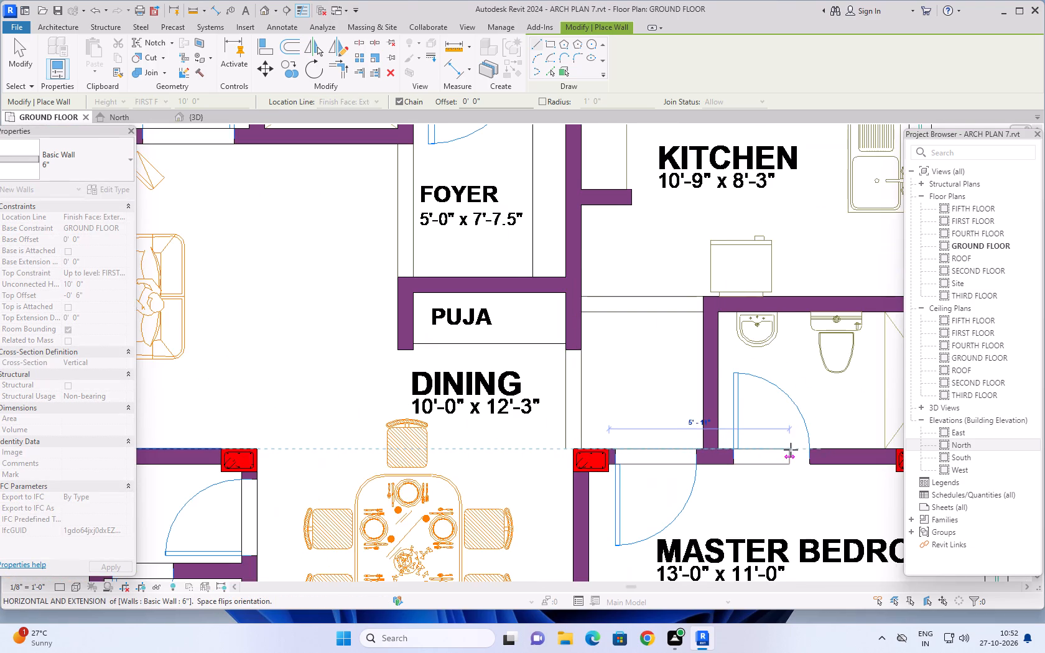
pyautogui.moveTo(784, 450); pyautogui.dragTo(364, 447, button='middle')
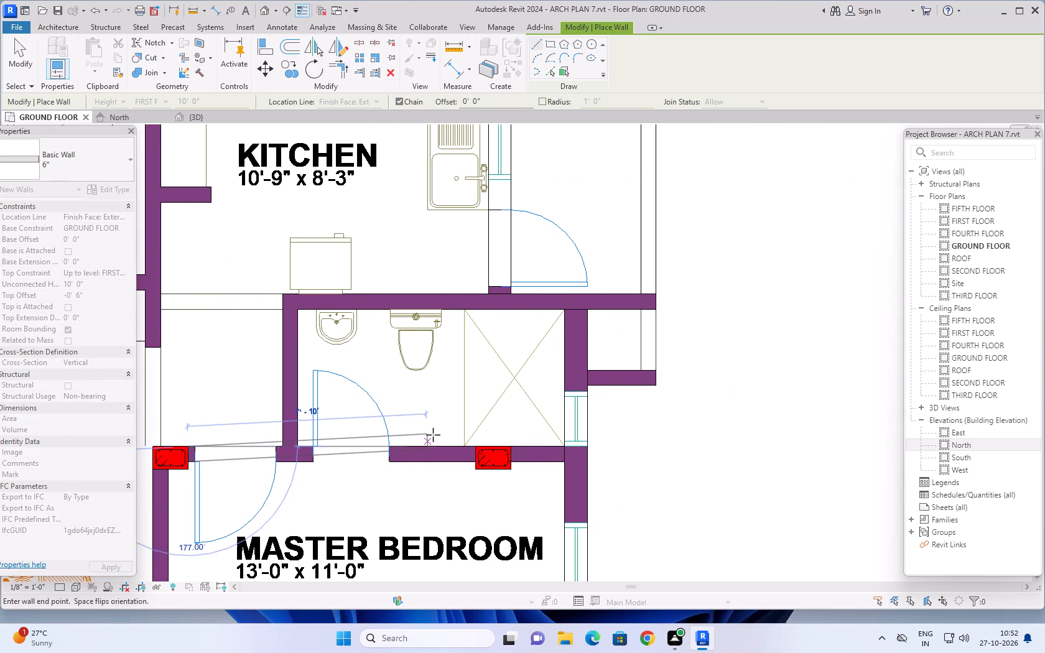
pyautogui.scroll(10, 470, 453)
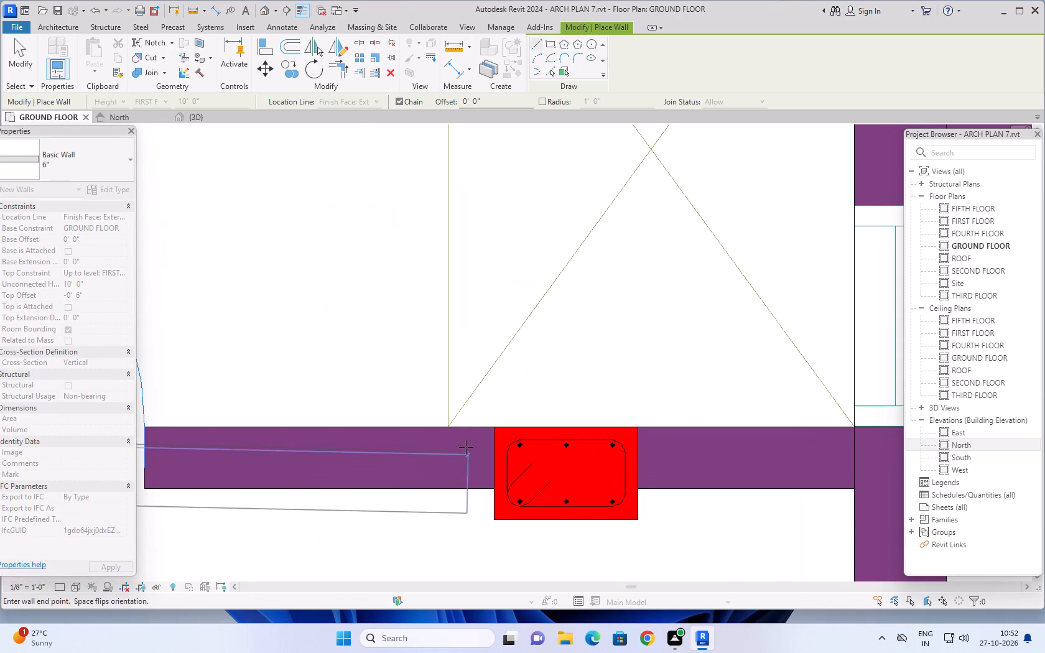
pyautogui.click(494, 427)
pyautogui.press('Escape')
# Draw a short 6" wall from that column's far side to the master bedroom's outer wall.
pyautogui.scroll(-2, 501, 341)
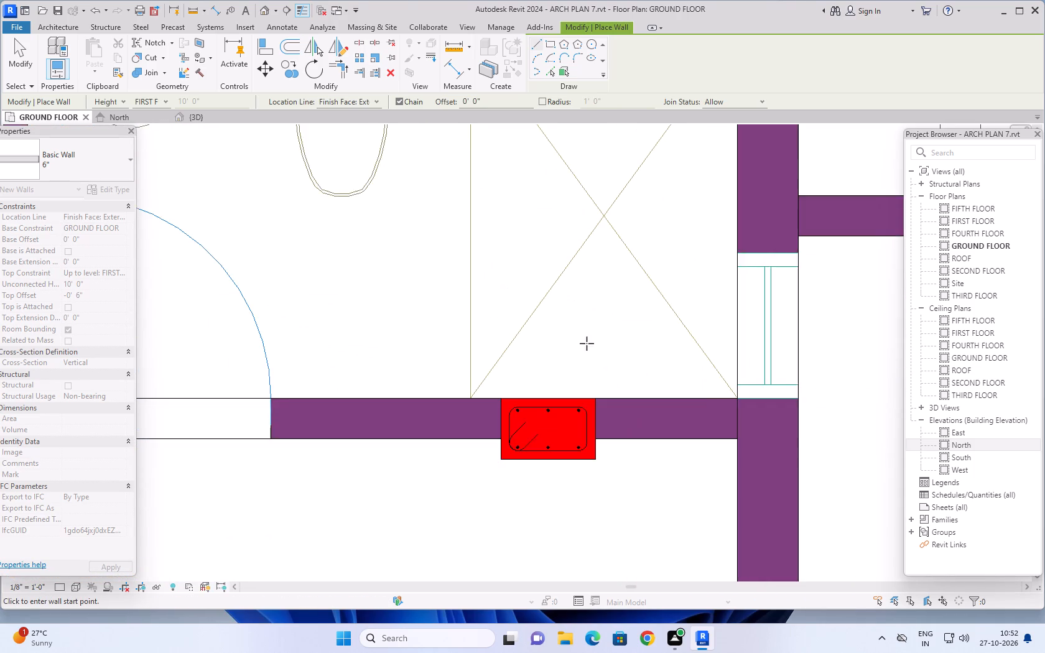
pyautogui.scroll(-3, 587, 343)
pyautogui.moveTo(610, 343); pyautogui.dragTo(376, 357, button='middle')
pyautogui.scroll(3, 384, 389)
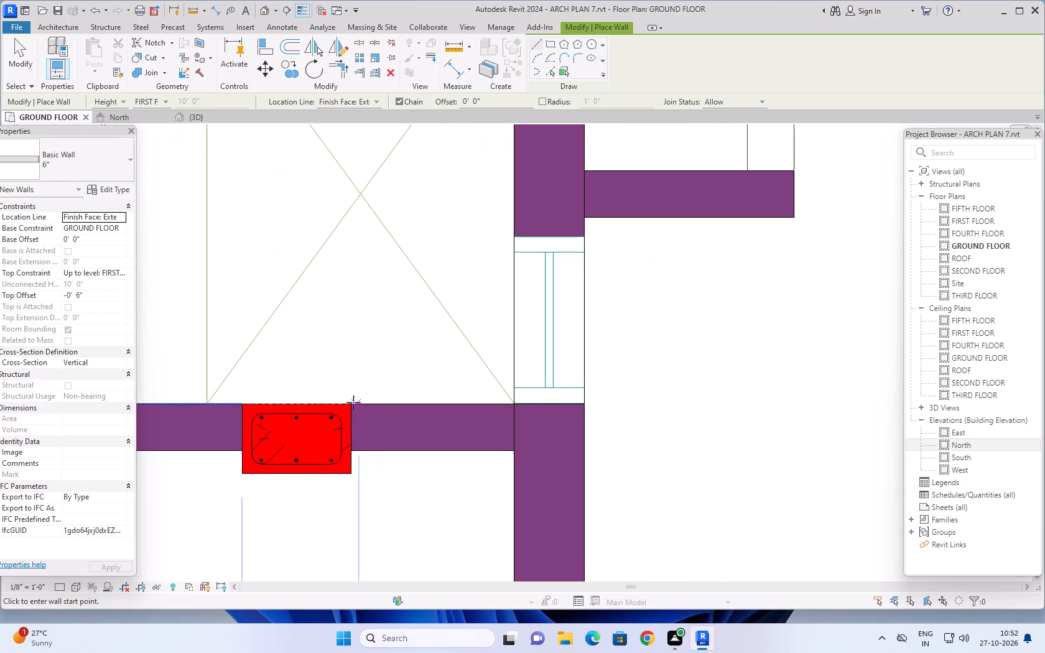
pyautogui.click(353, 405)
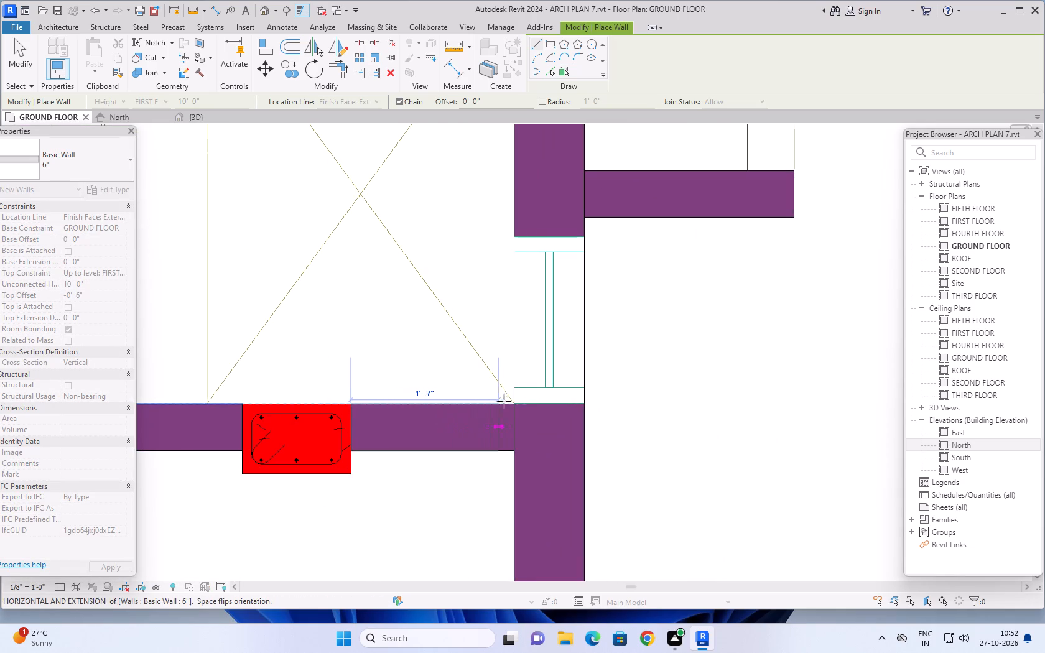
pyautogui.click(514, 403)
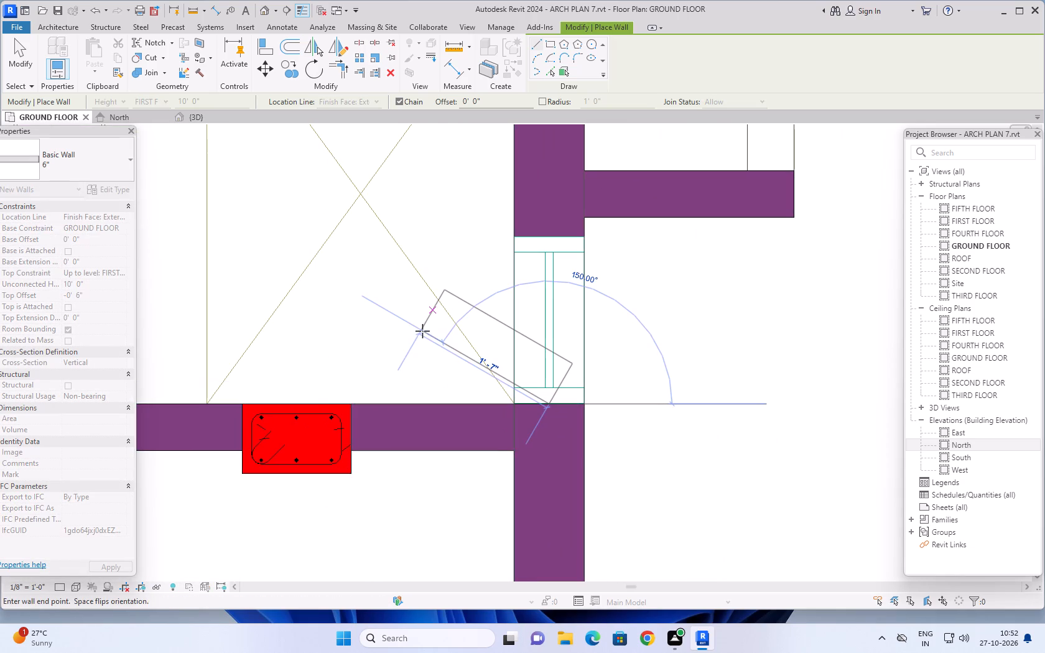
pyautogui.press('Escape')
# Draw a 6" wall about 5'-0" long from the master bedroom's door wall up to the attached toilet's corner near the kitchen.
pyautogui.scroll(-9, 420, 323)
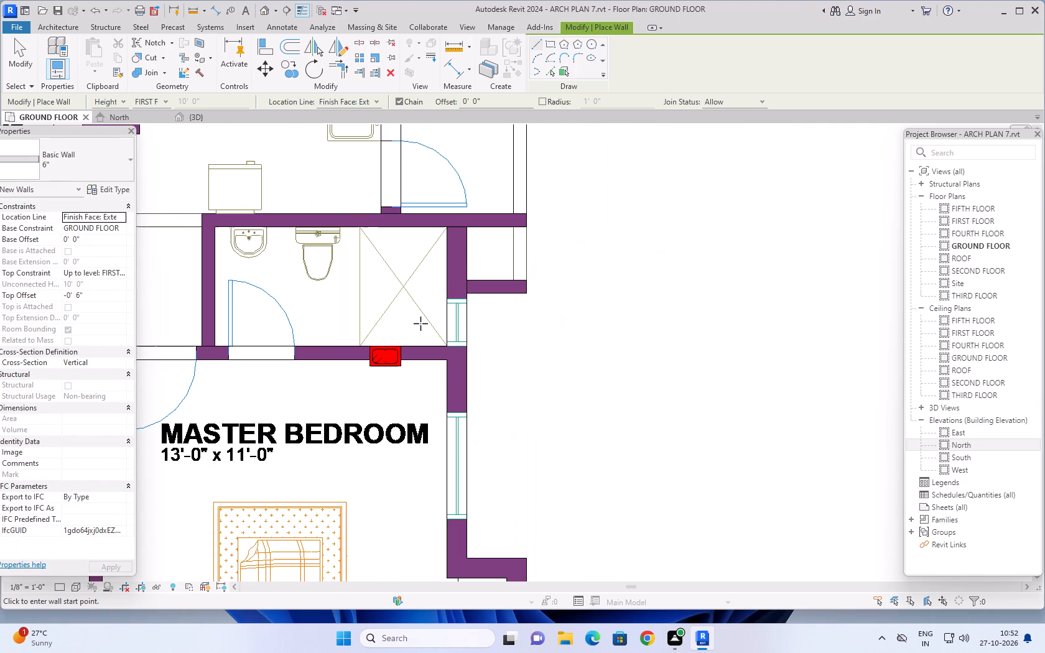
pyautogui.scroll(-4, 414, 322)
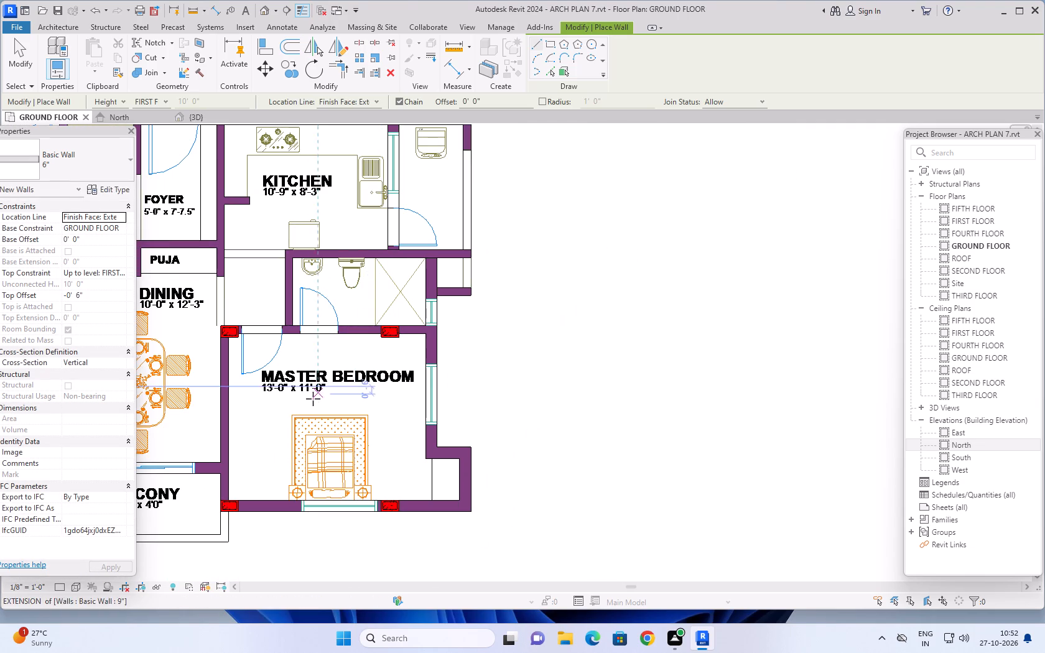
pyautogui.scroll(-2, 304, 391)
pyautogui.moveTo(318, 377); pyautogui.dragTo(331, 392, button='middle')
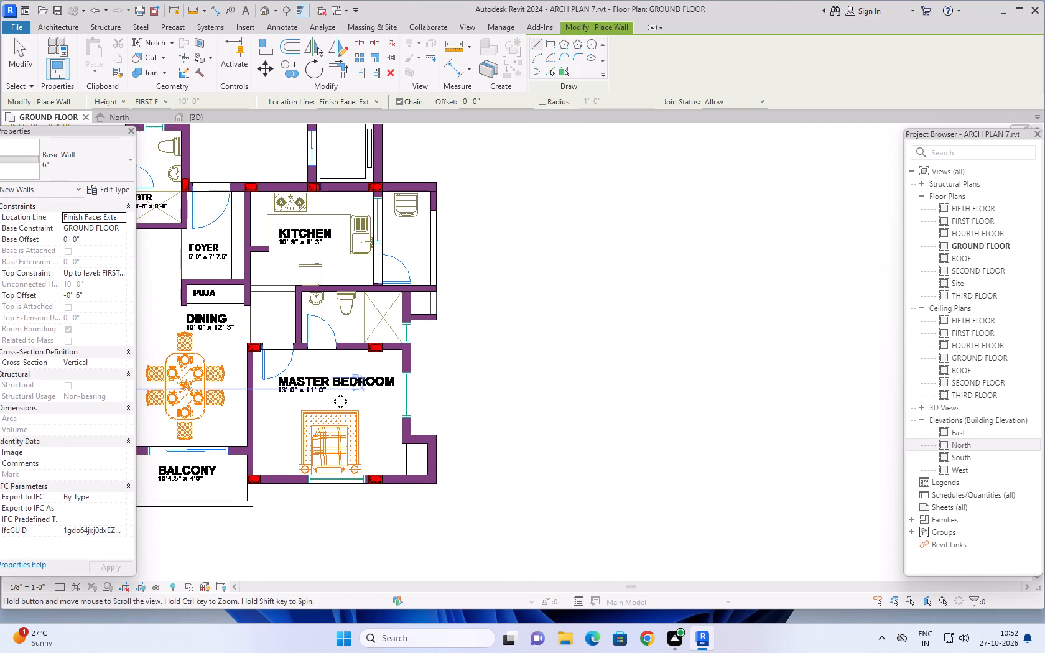
pyautogui.moveTo(331, 392); pyautogui.dragTo(437, 476, button='middle')
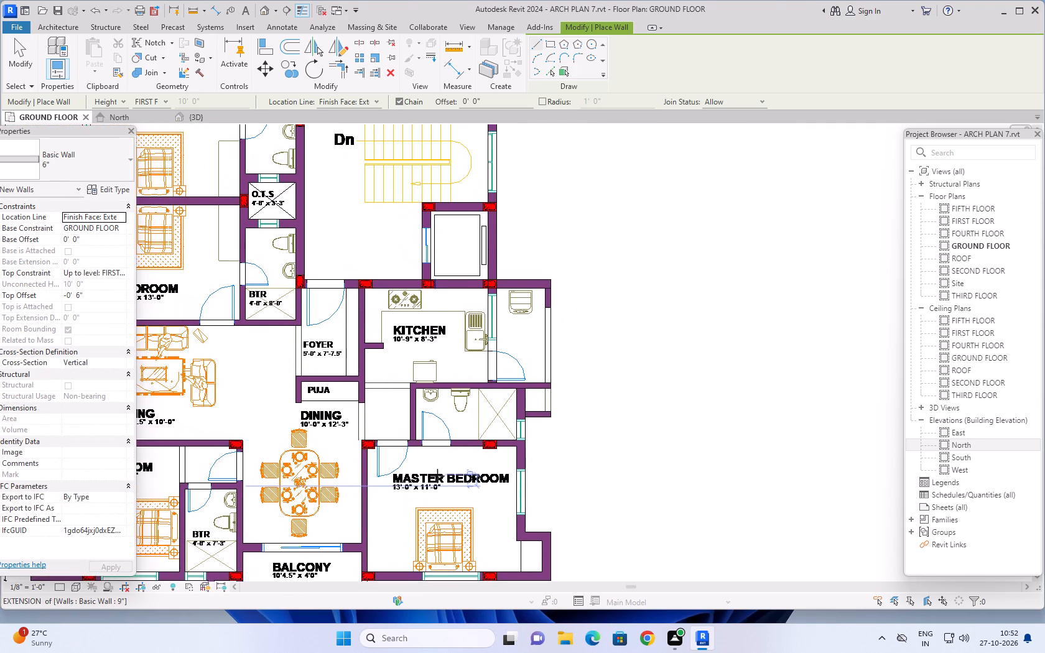
pyautogui.scroll(10, 410, 435)
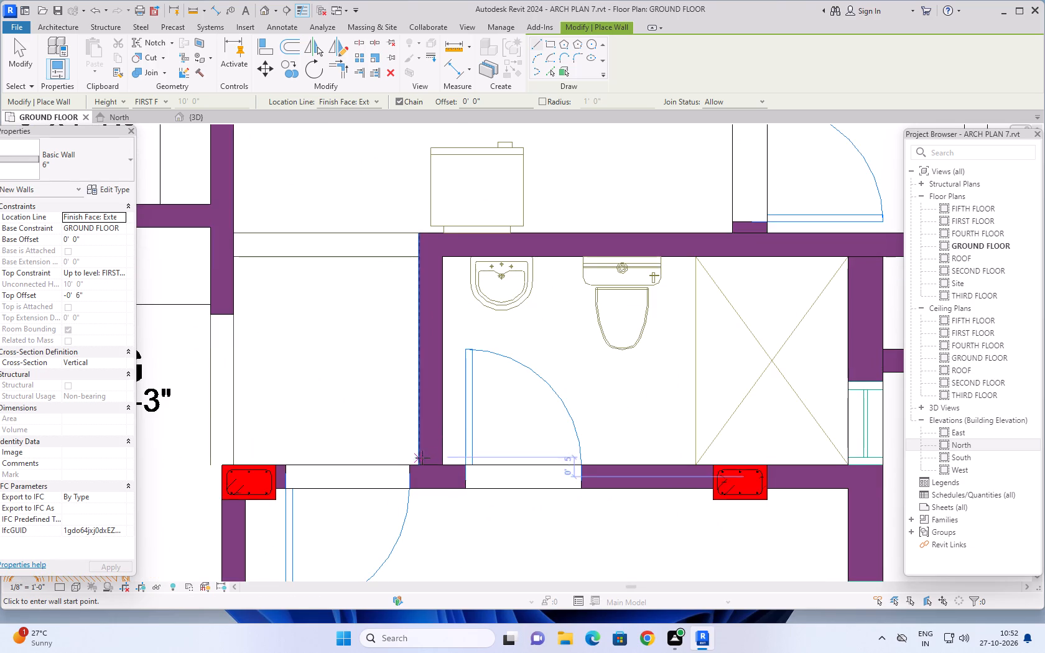
pyautogui.scroll(6, 419, 458)
pyautogui.click(420, 475)
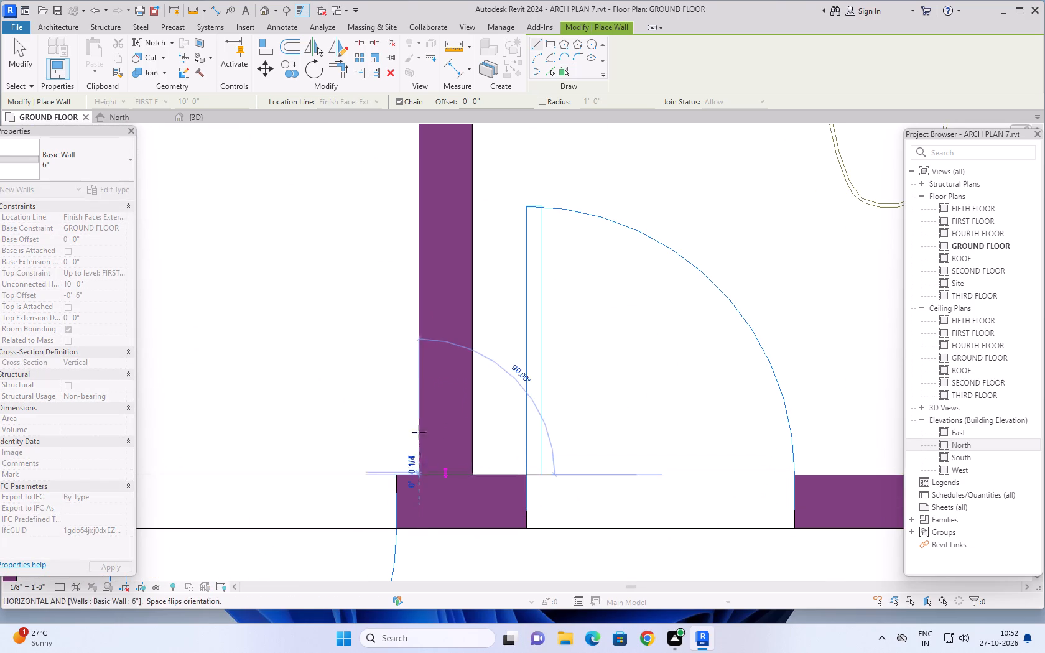
pyautogui.scroll(-9, 425, 259)
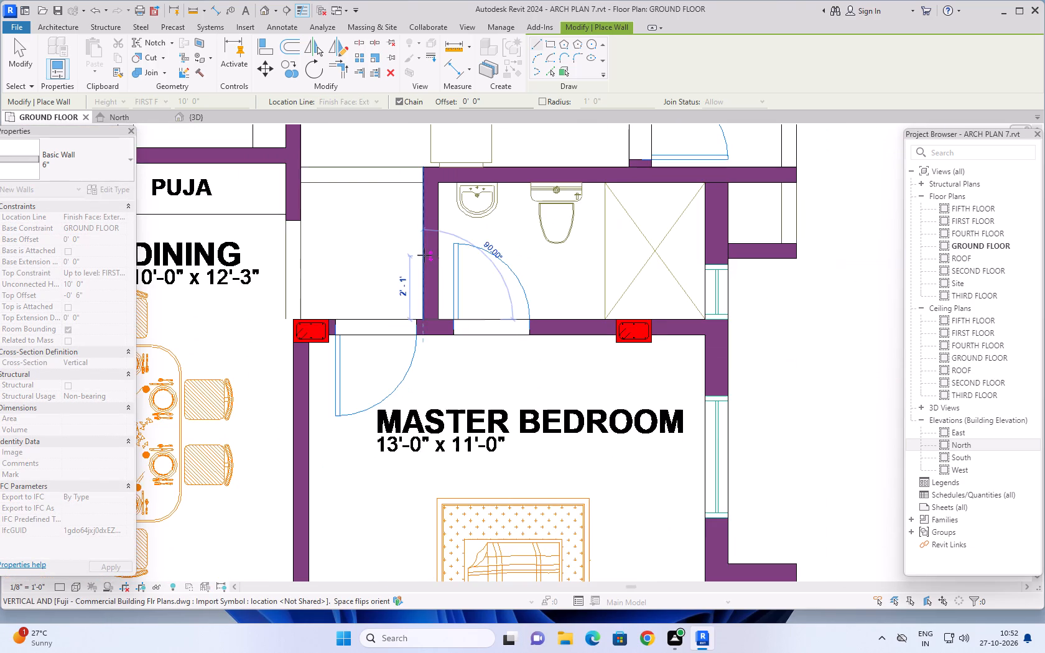
pyautogui.moveTo(424, 251); pyautogui.dragTo(400, 422, button='middle')
pyautogui.scroll(-1, 419, 313)
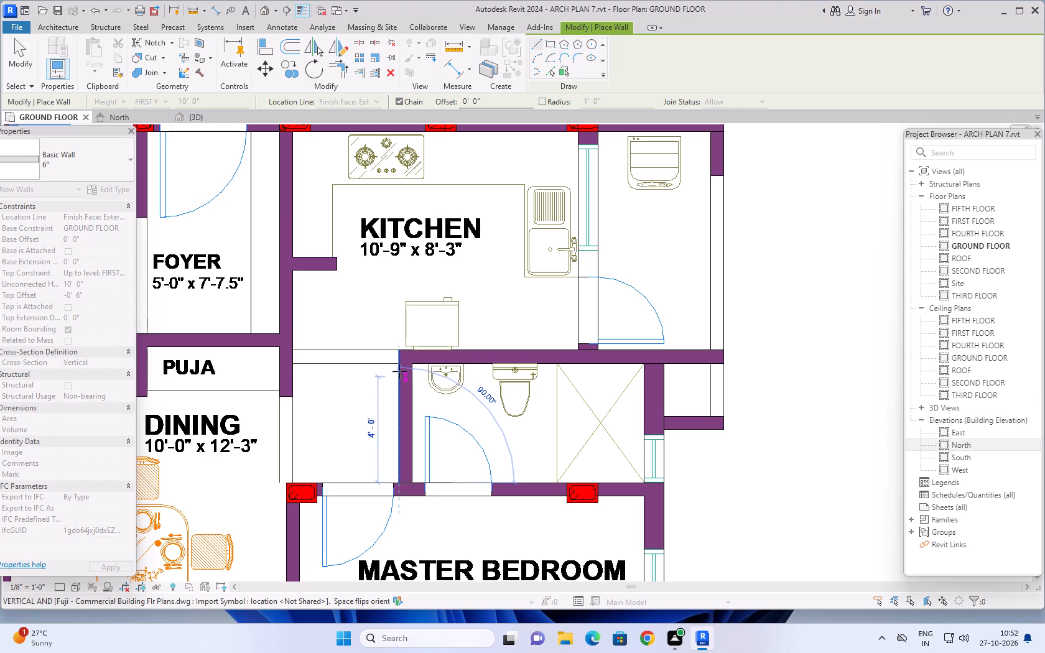
pyautogui.scroll(8, 399, 368)
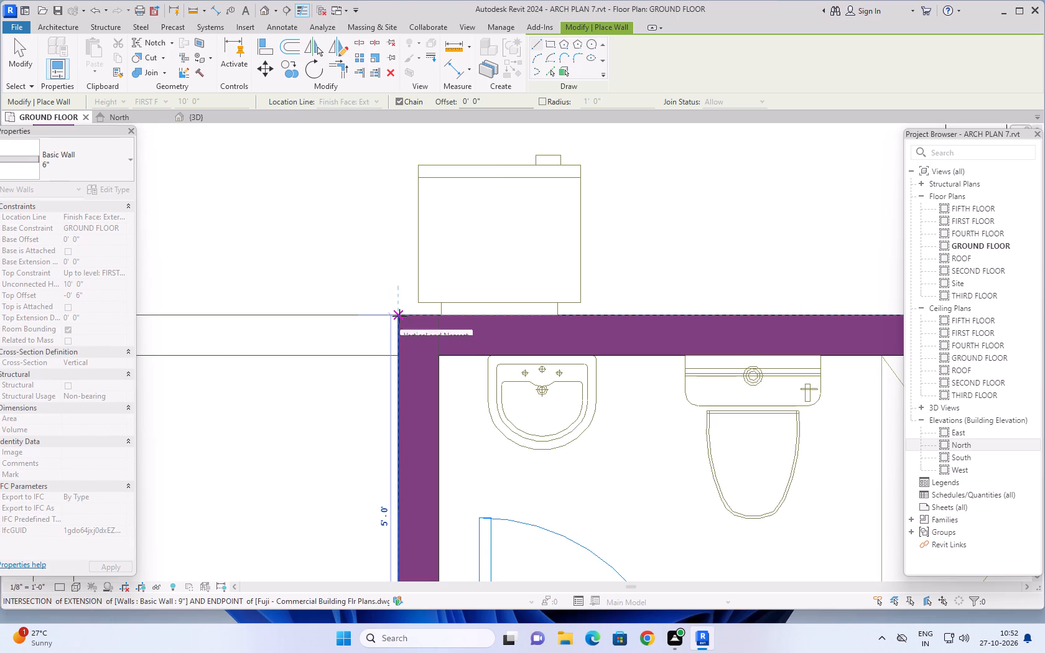
pyautogui.scroll(5, 399, 316)
pyautogui.click(397, 317)
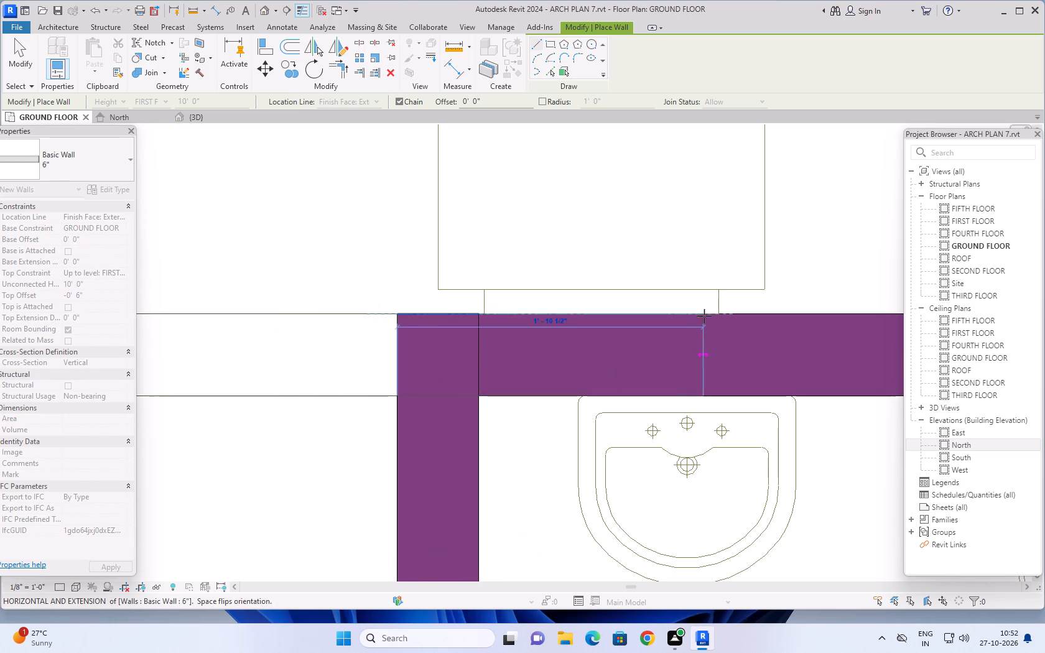
# Continue the 6" wall from the attached toilet's corner, along the kitchen and utility area, to the outer corner beyond the utility door.
pyautogui.scroll(-12, 712, 316)
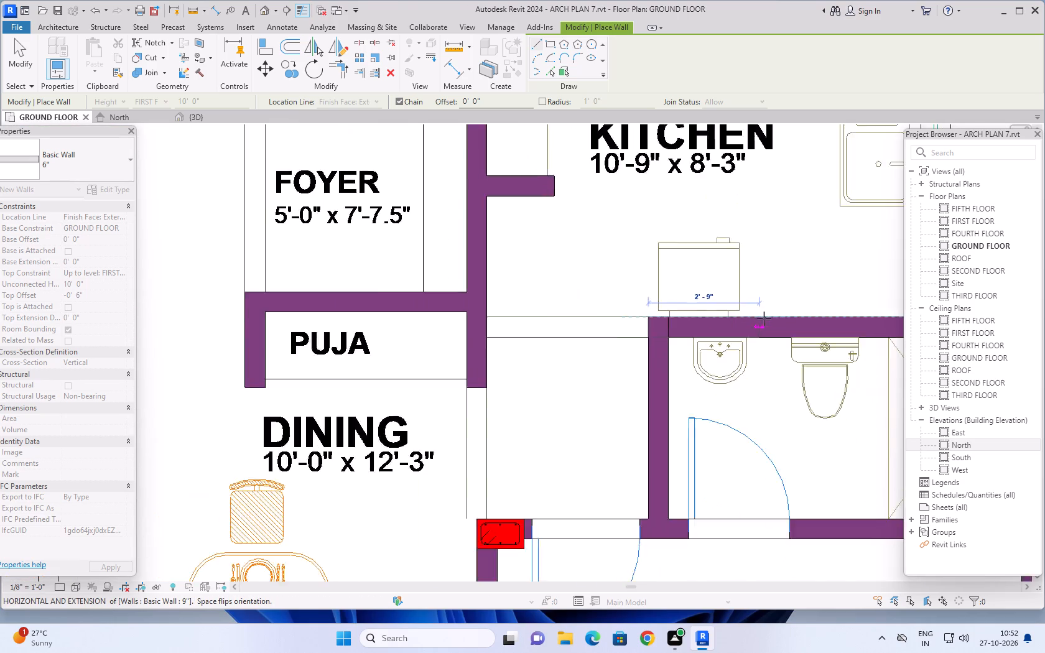
pyautogui.scroll(-3, 773, 318)
pyautogui.moveTo(806, 320); pyautogui.dragTo(455, 322, button='middle')
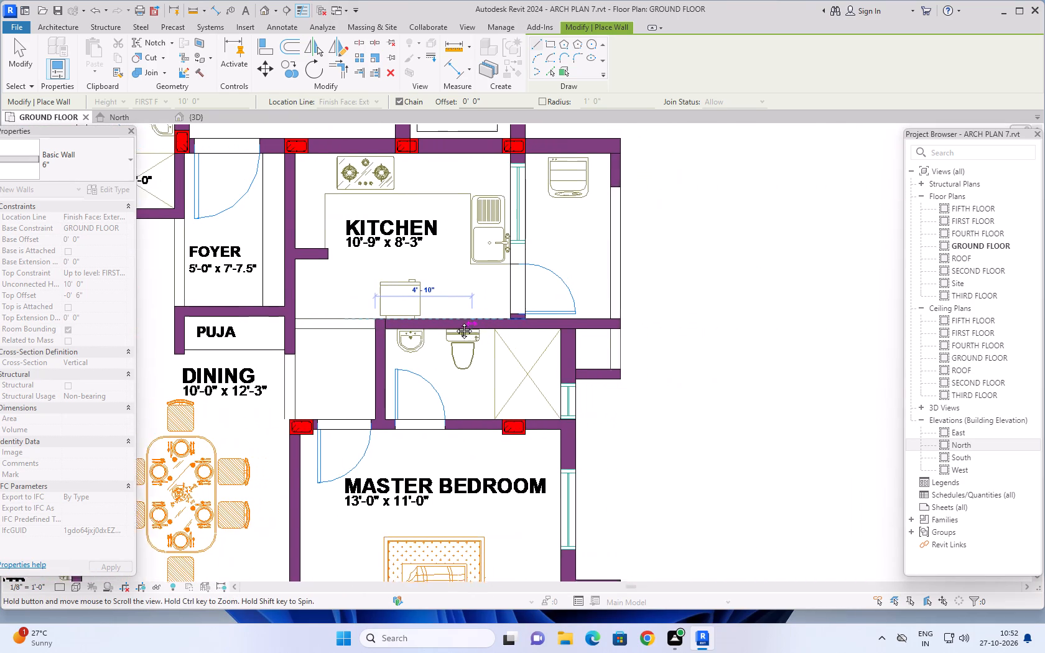
pyautogui.moveTo(455, 322); pyautogui.dragTo(447, 322, button='middle')
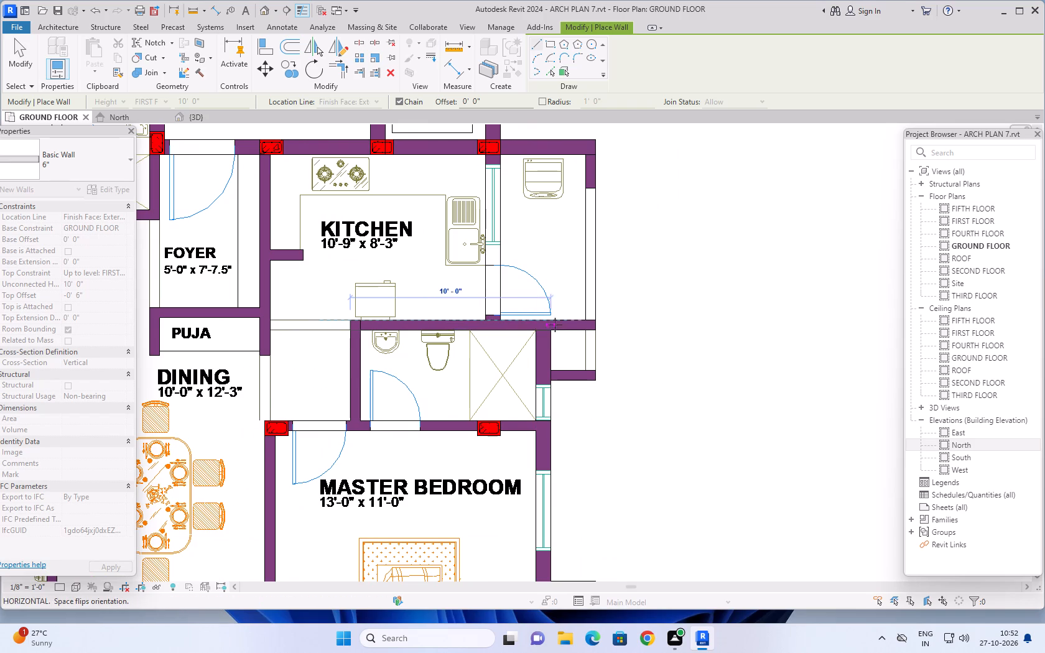
pyautogui.scroll(1, 592, 327)
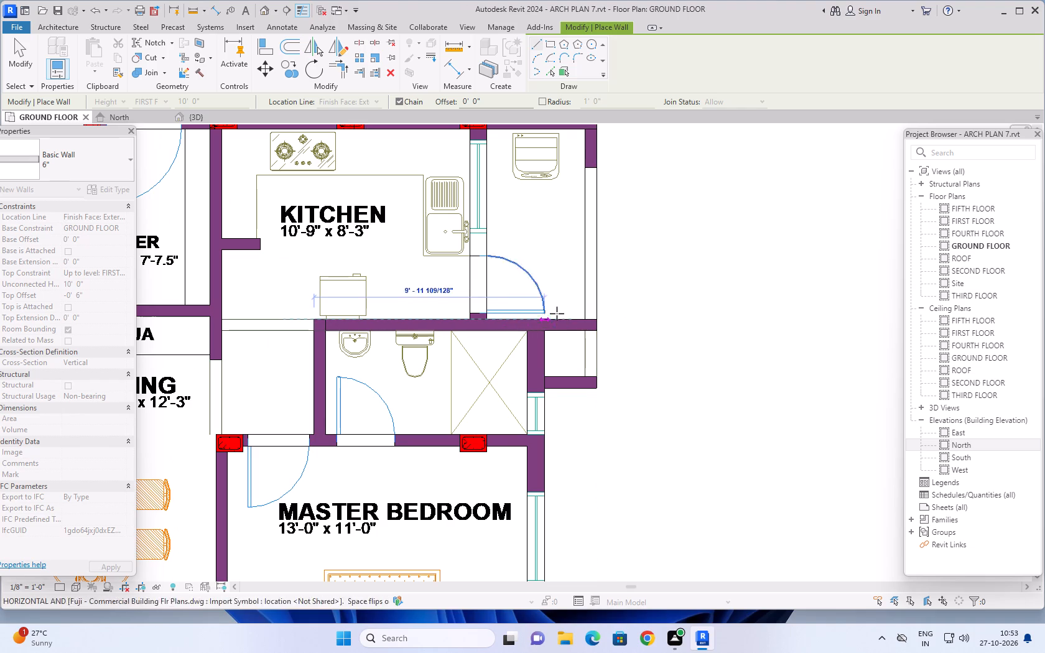
pyautogui.scroll(8, 565, 313)
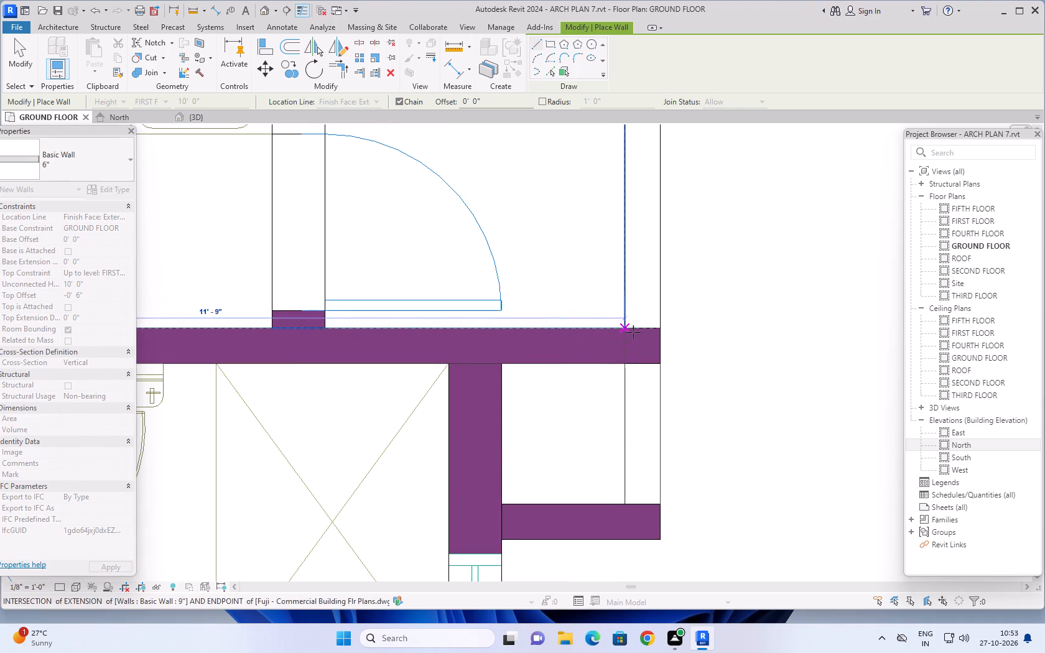
pyautogui.scroll(2, 660, 330)
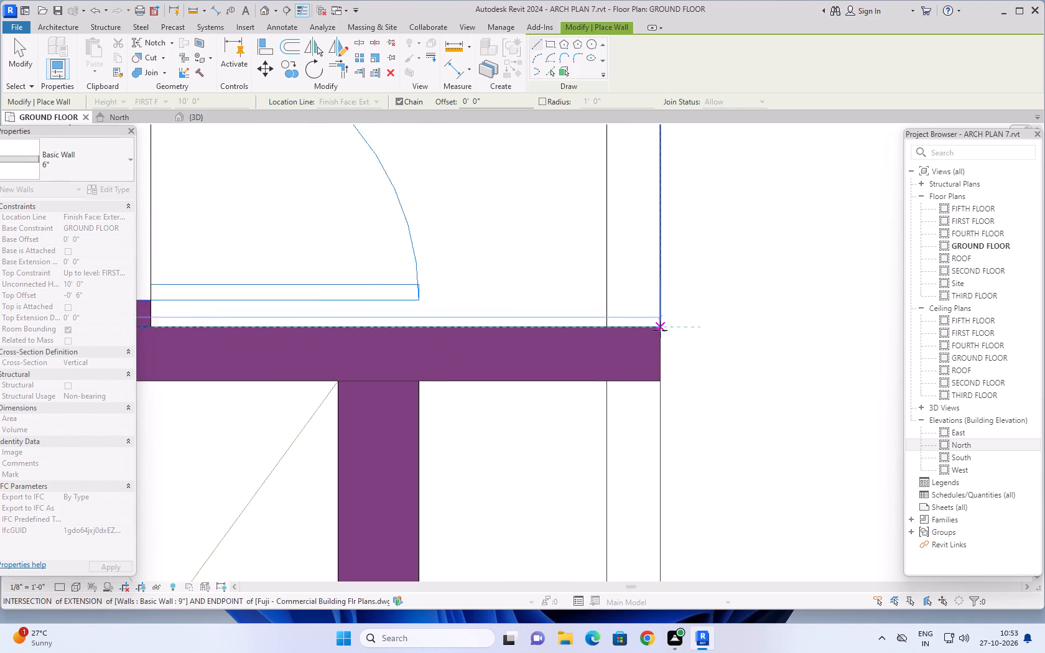
pyautogui.scroll(3, 660, 330)
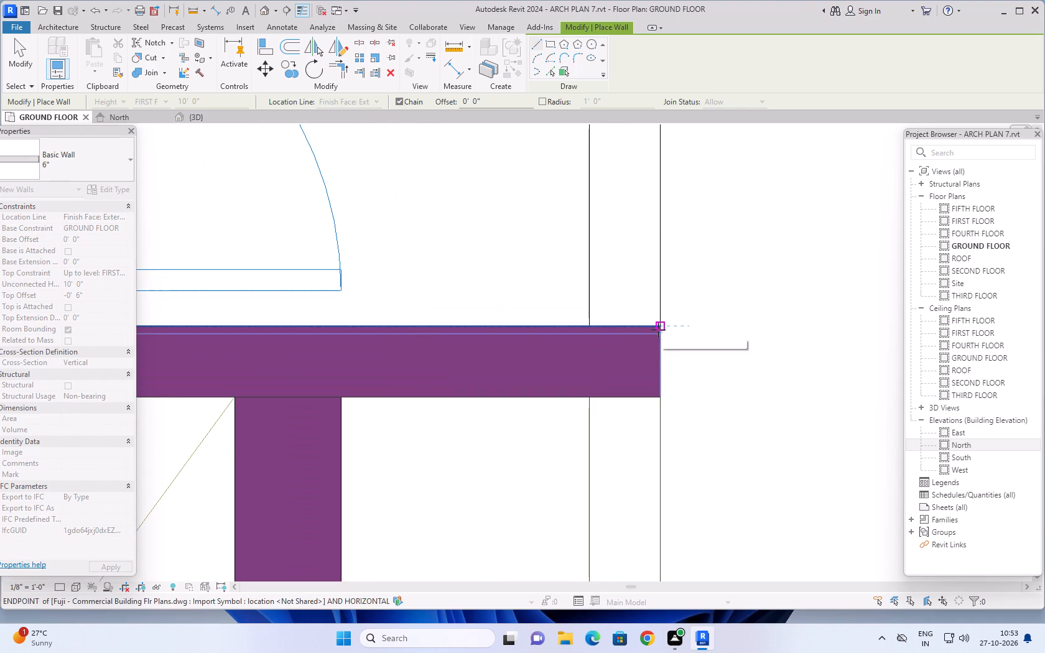
pyautogui.click(658, 330)
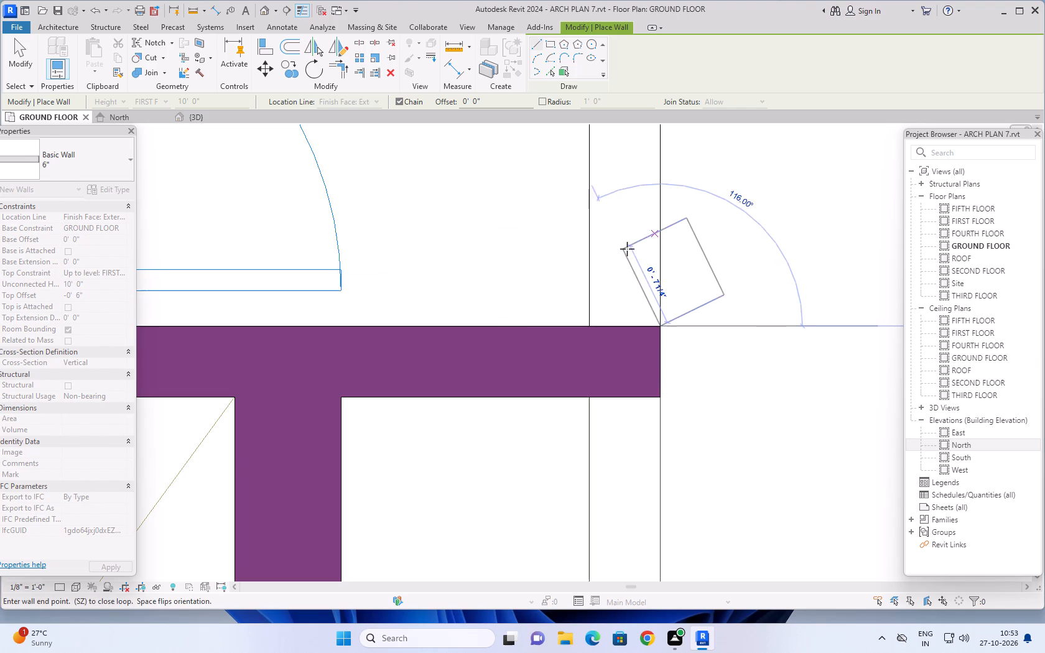
pyautogui.scroll(-8, 631, 264)
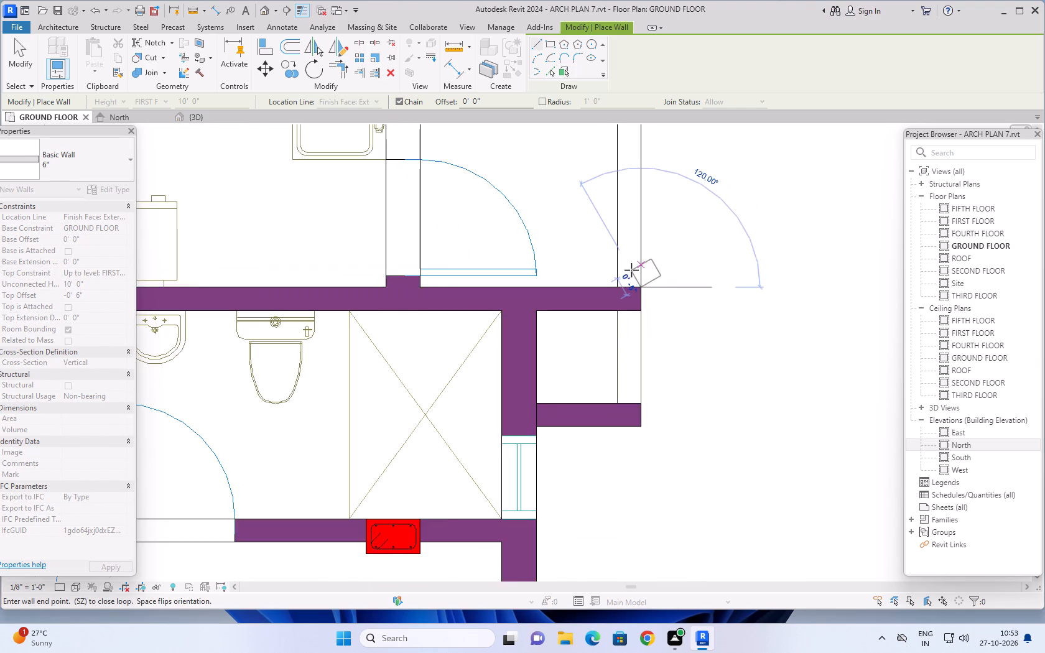
pyautogui.scroll(-9, 631, 270)
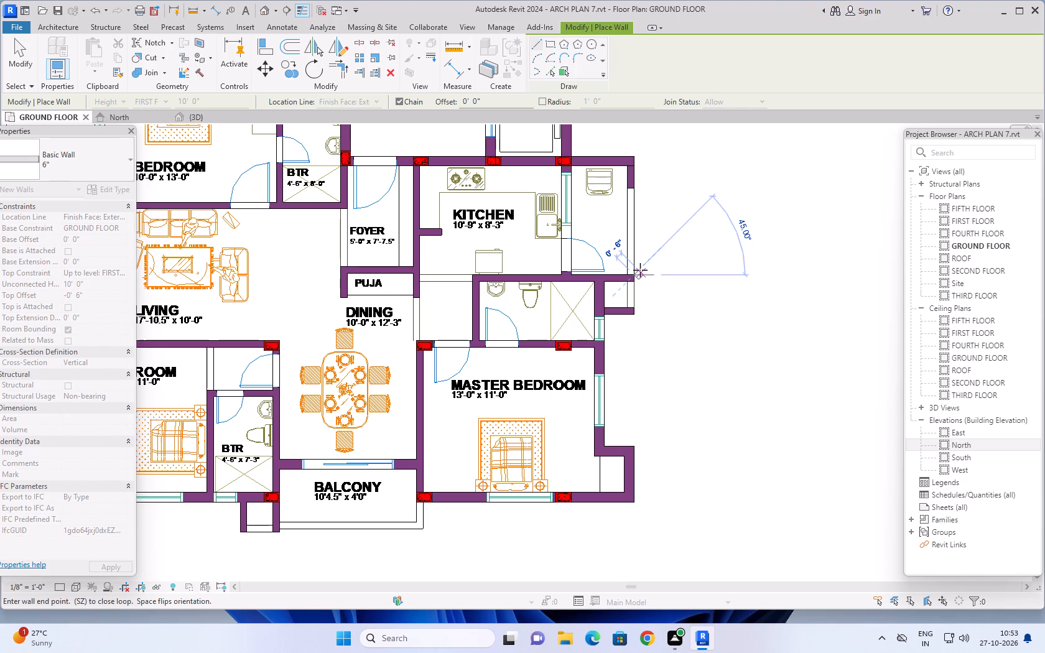
pyautogui.press('Escape')
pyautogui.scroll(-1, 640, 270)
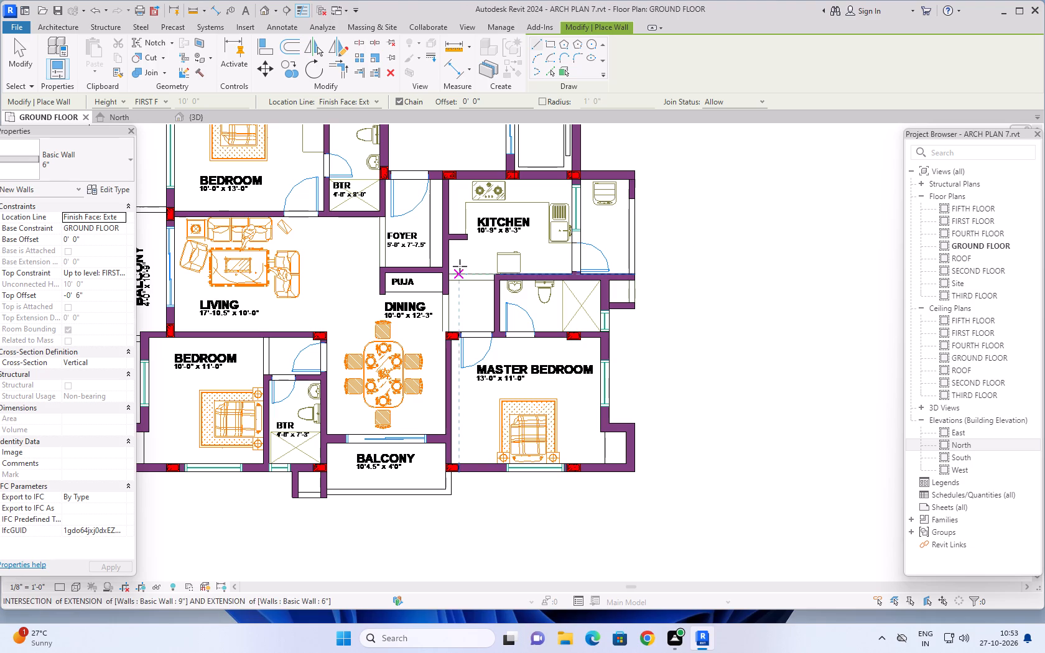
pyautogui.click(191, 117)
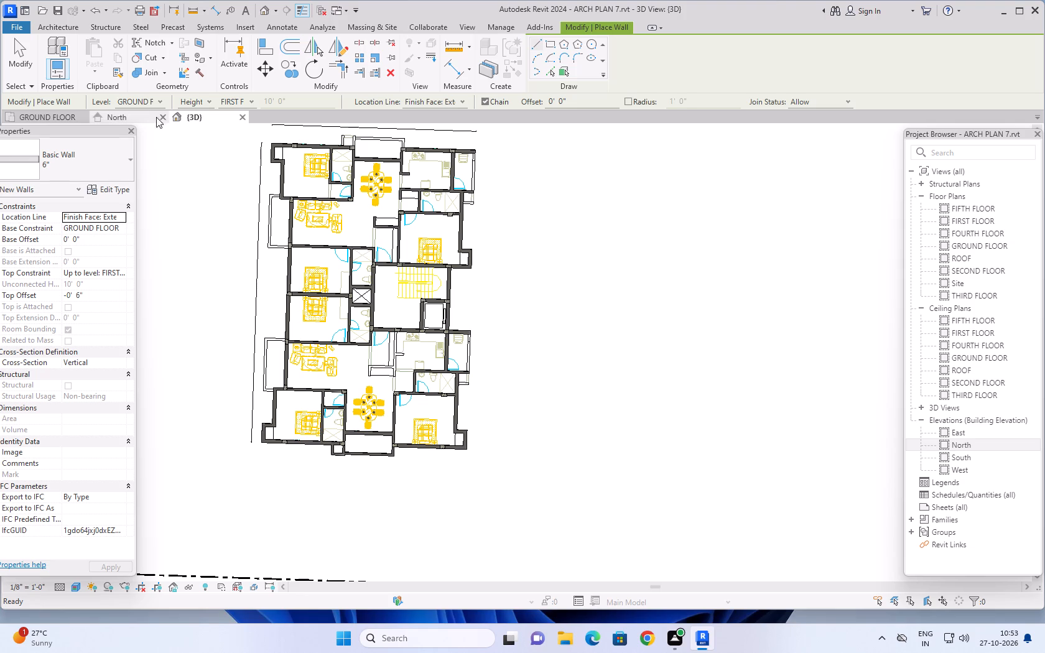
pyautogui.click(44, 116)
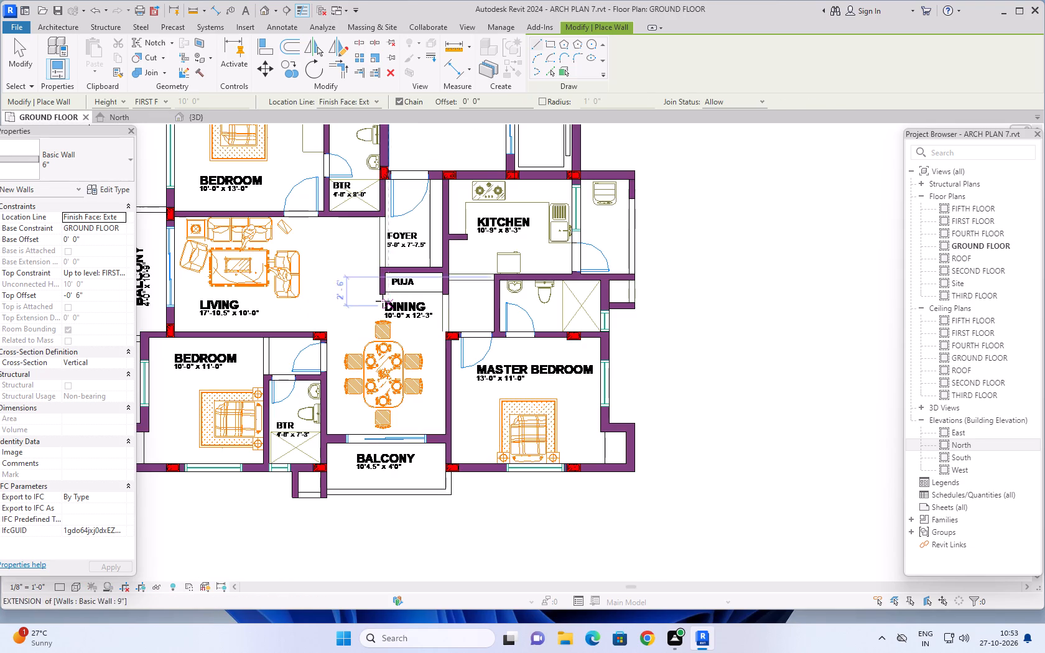
# Draw a chained 6" wall around the puja: 2'-4 1/2" along its living-side edge, continuing 5'-6" between foyer and puja to the kitchen wall.
pyautogui.scroll(6, 363, 295)
pyautogui.moveTo(370, 287); pyautogui.dragTo(364, 320, button='middle')
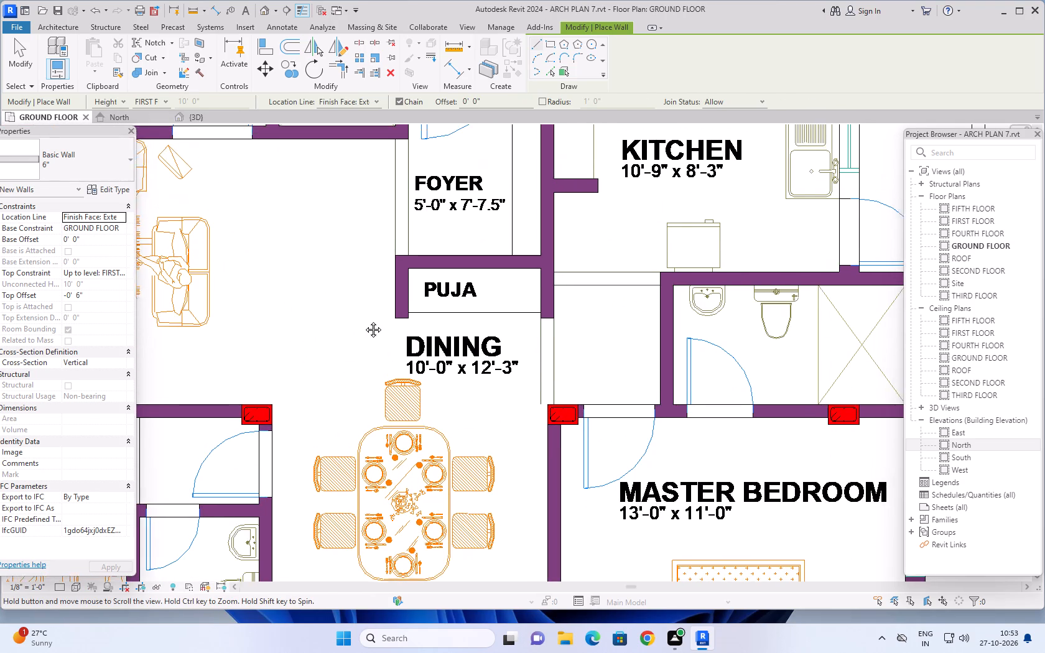
pyautogui.moveTo(364, 320); pyautogui.dragTo(353, 363, button='middle')
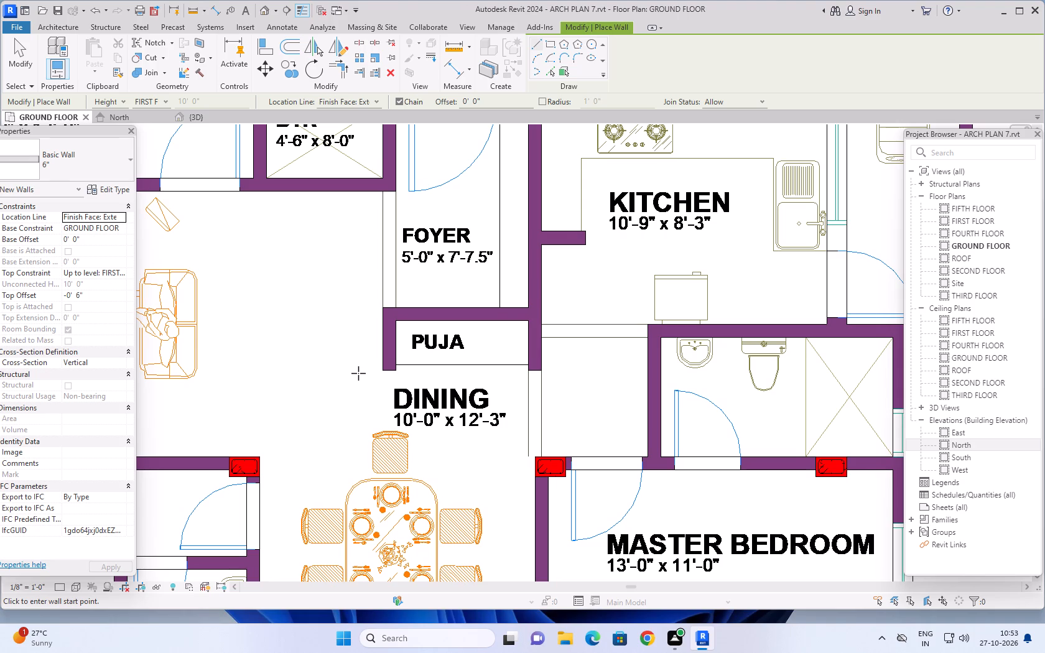
pyautogui.click(386, 371)
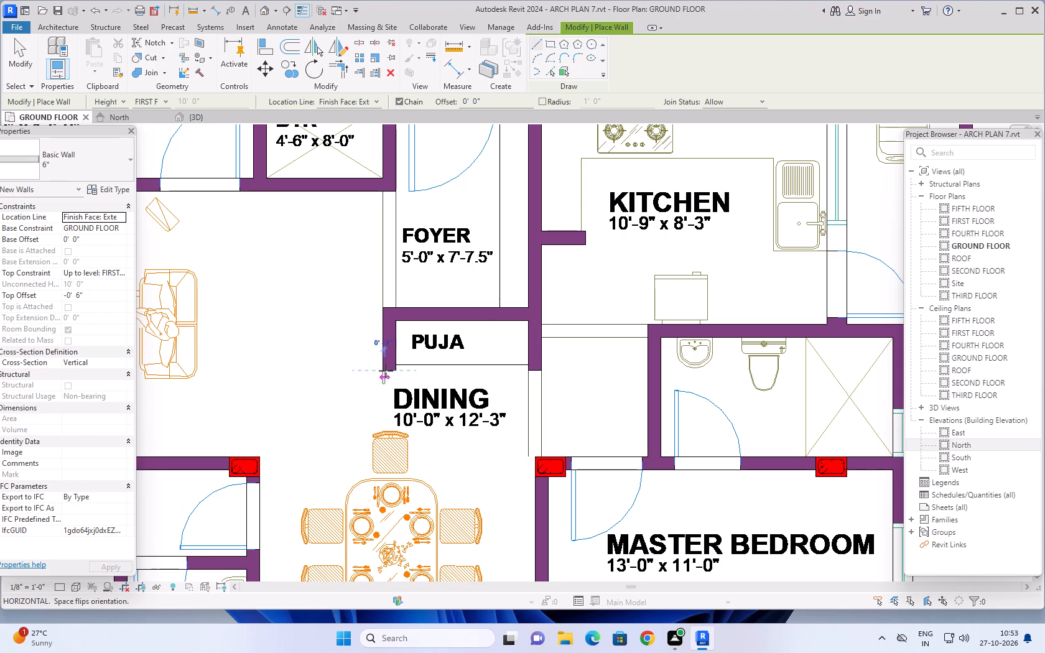
pyautogui.click(384, 309)
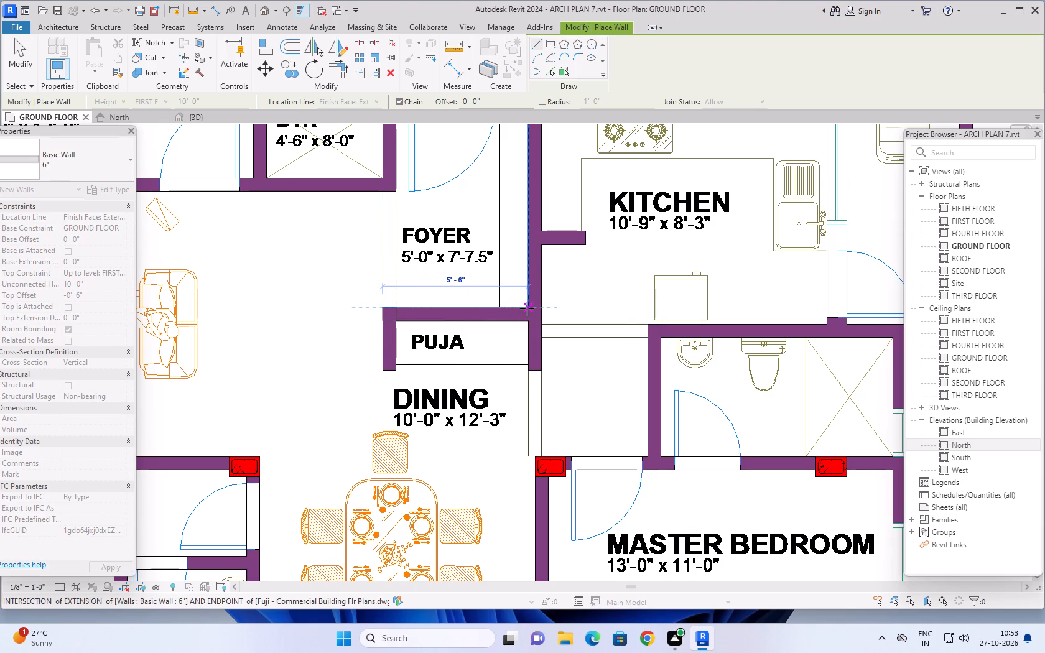
pyautogui.scroll(-3, 527, 308)
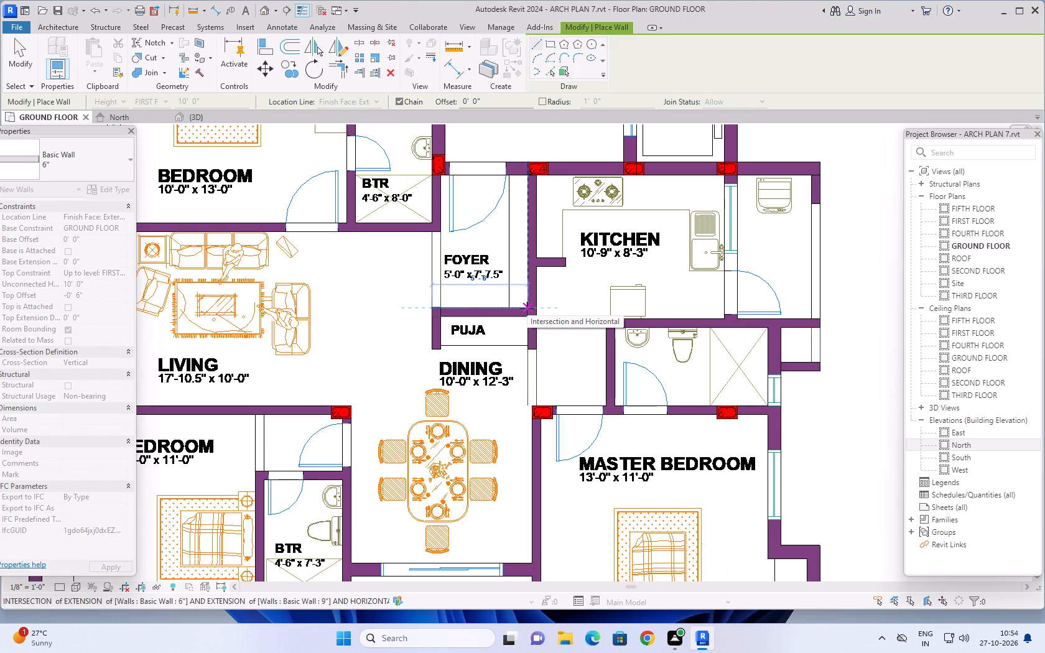
pyautogui.scroll(4, 527, 308)
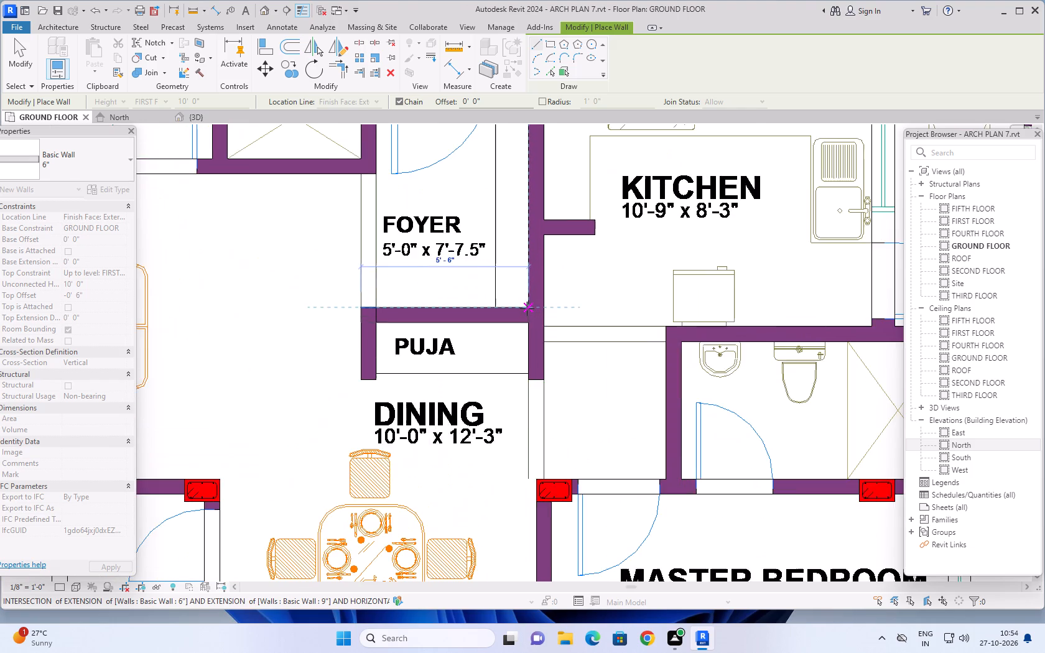
pyautogui.scroll(4, 527, 308)
pyautogui.scroll(-6, 527, 308)
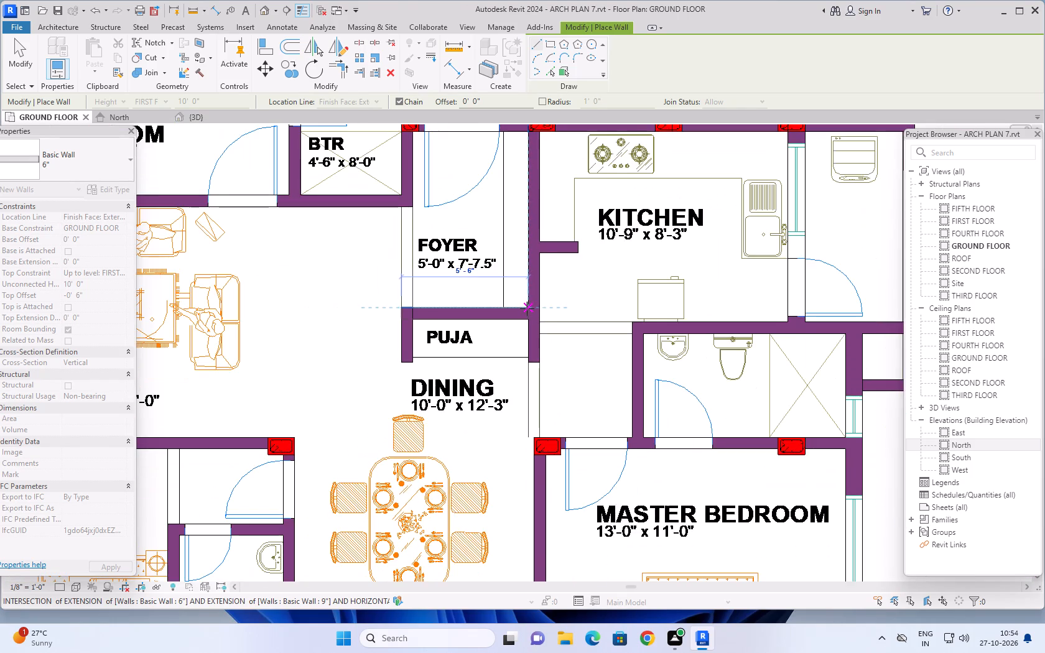
pyautogui.scroll(-4, 527, 308)
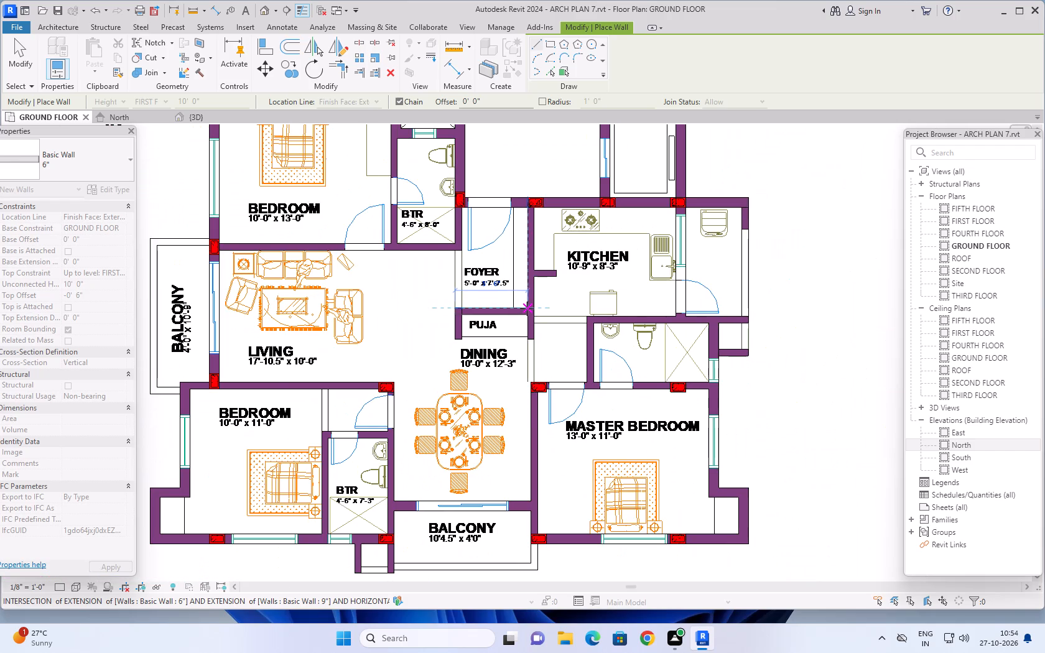
pyautogui.scroll(19, 527, 308)
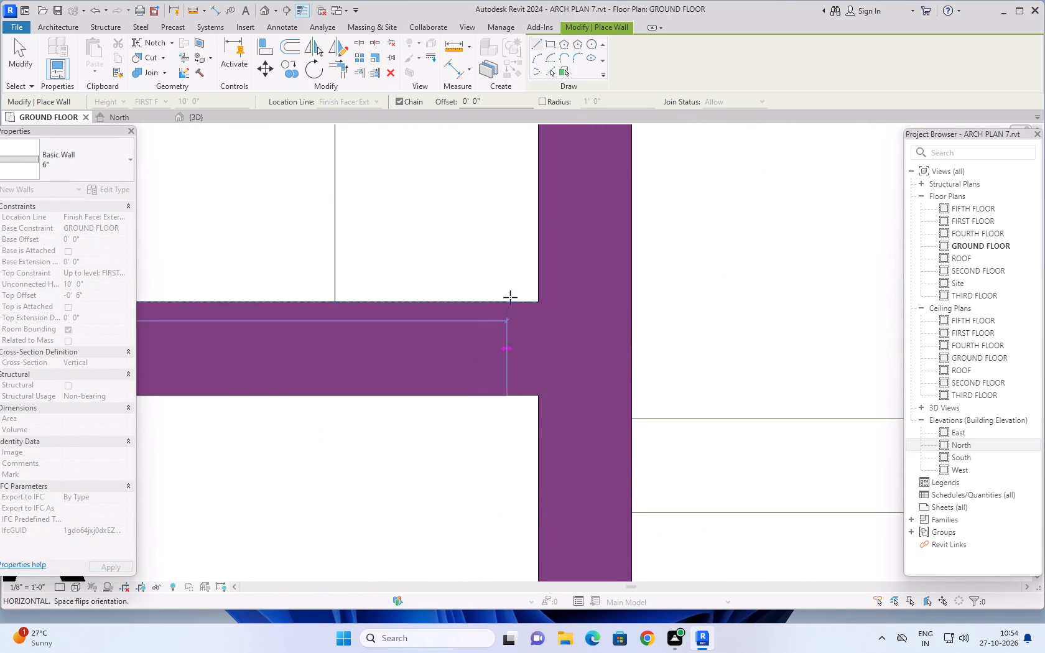
pyautogui.click(539, 301)
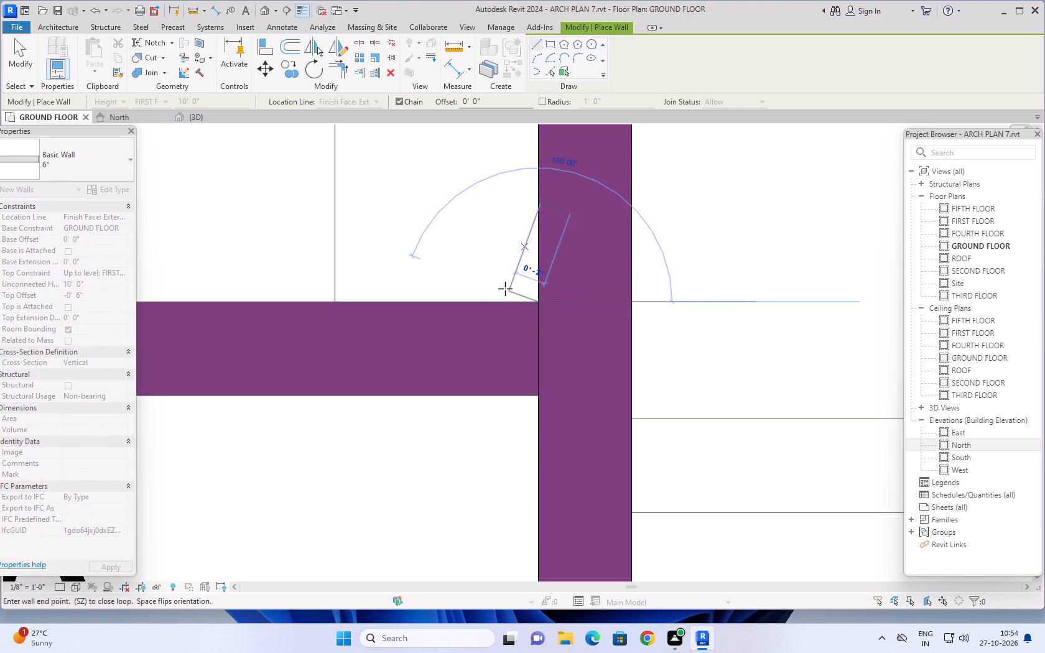
pyautogui.press('Escape')
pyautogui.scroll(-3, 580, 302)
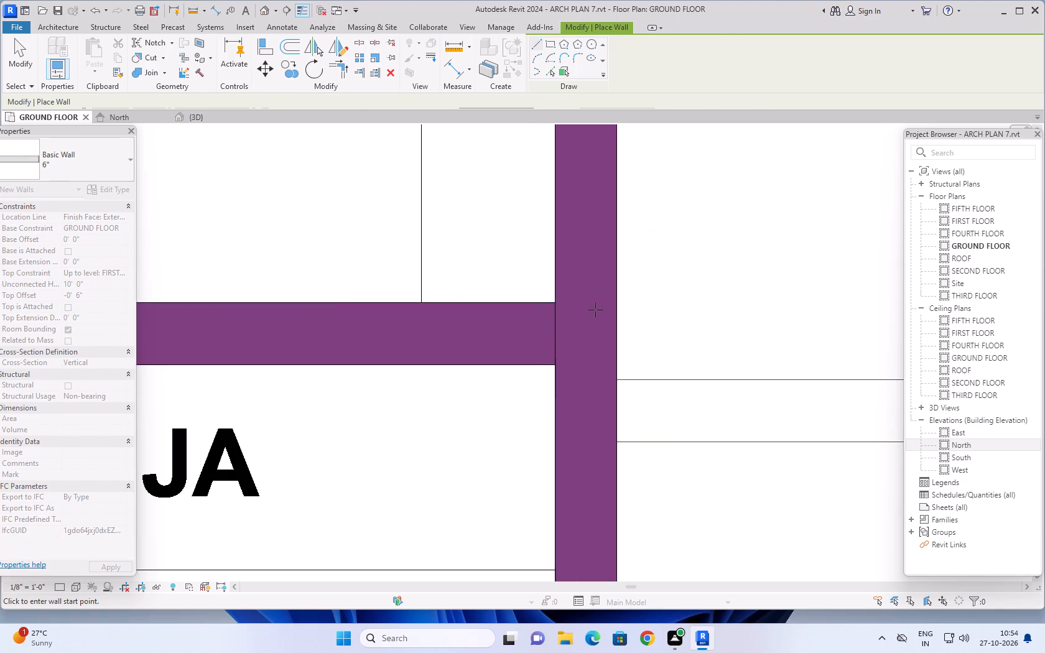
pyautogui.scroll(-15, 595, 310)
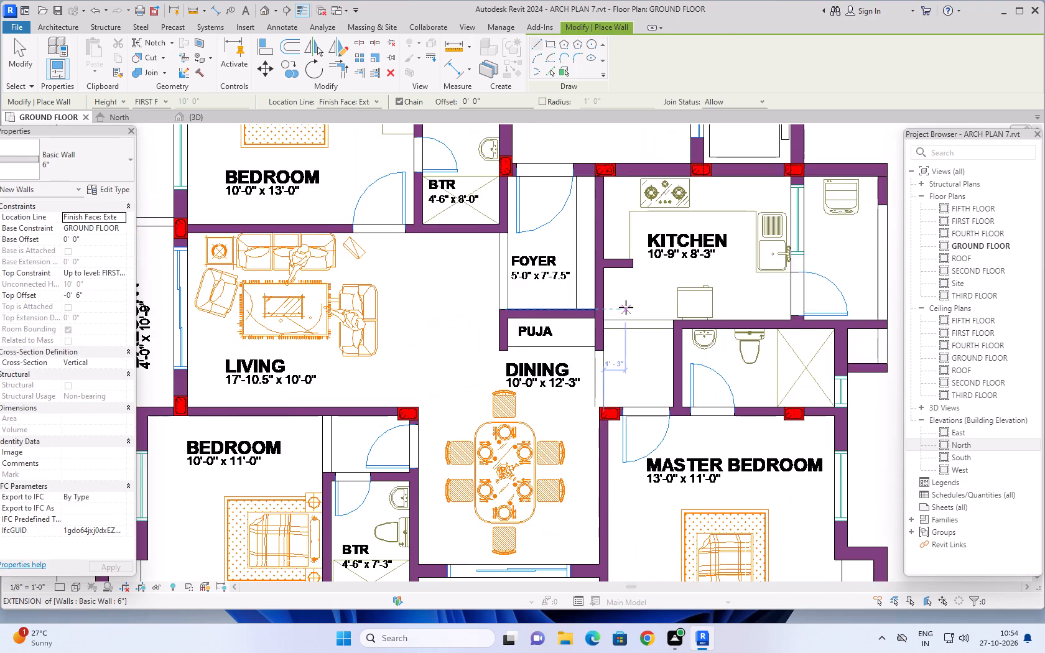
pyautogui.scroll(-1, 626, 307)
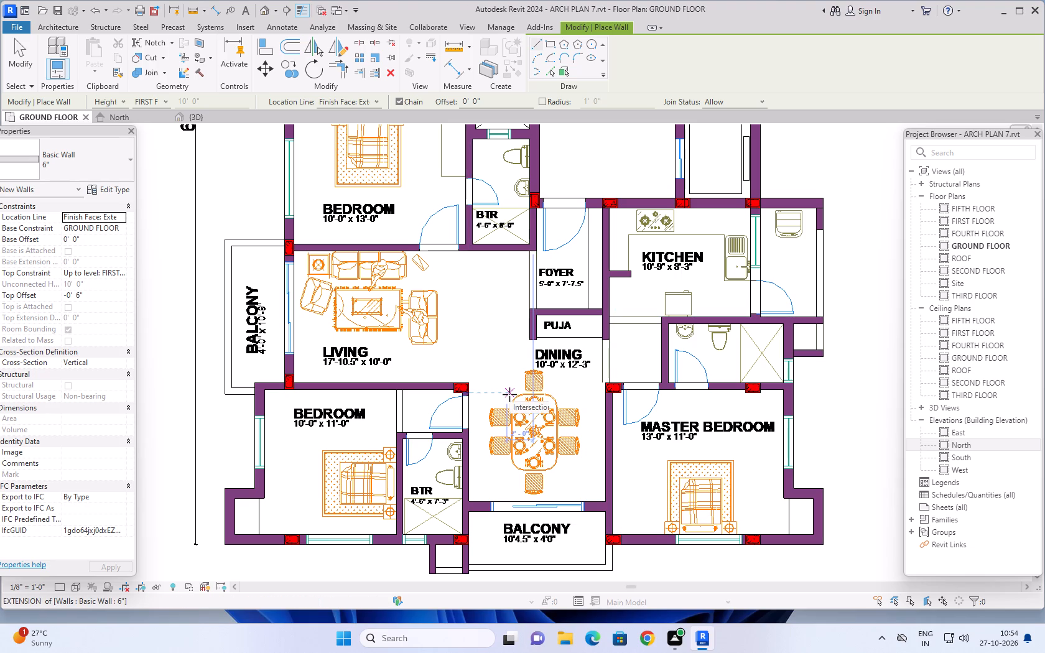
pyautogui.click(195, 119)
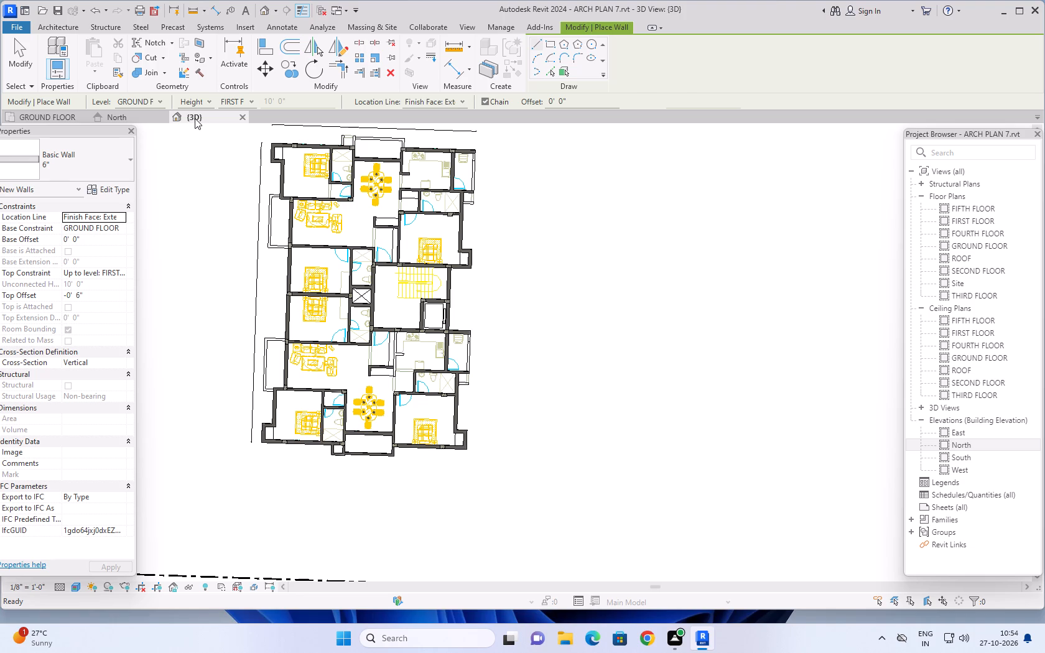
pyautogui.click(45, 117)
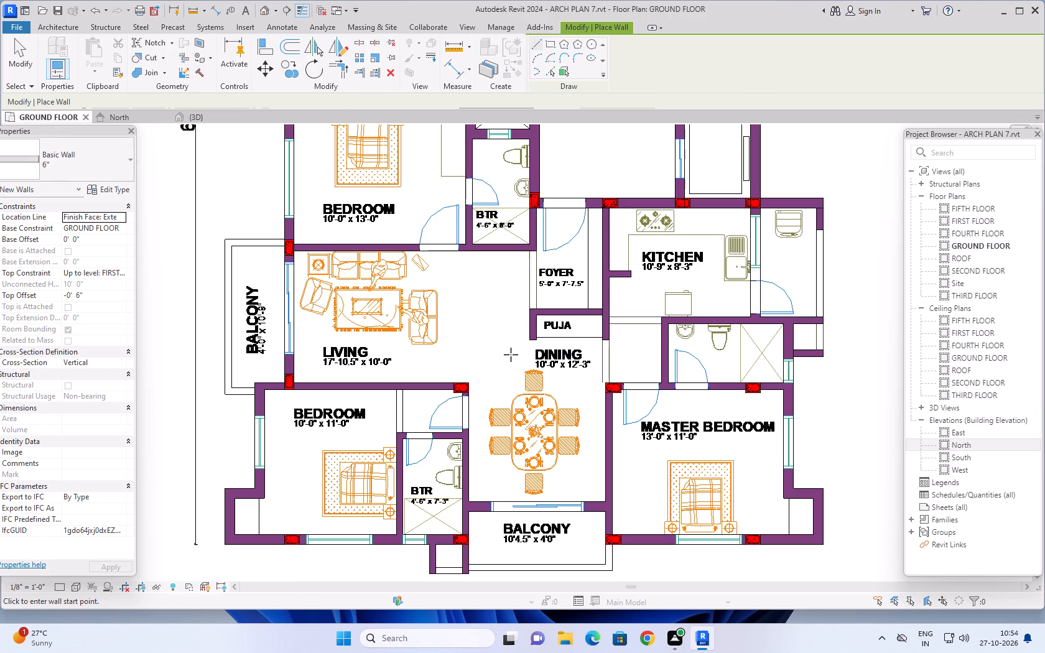
# Draw a 6" wall between foyer and kitchen, from the column beside the entrance to the puja's dining-side end.
pyautogui.scroll(-1, 542, 355)
pyautogui.scroll(4, 607, 236)
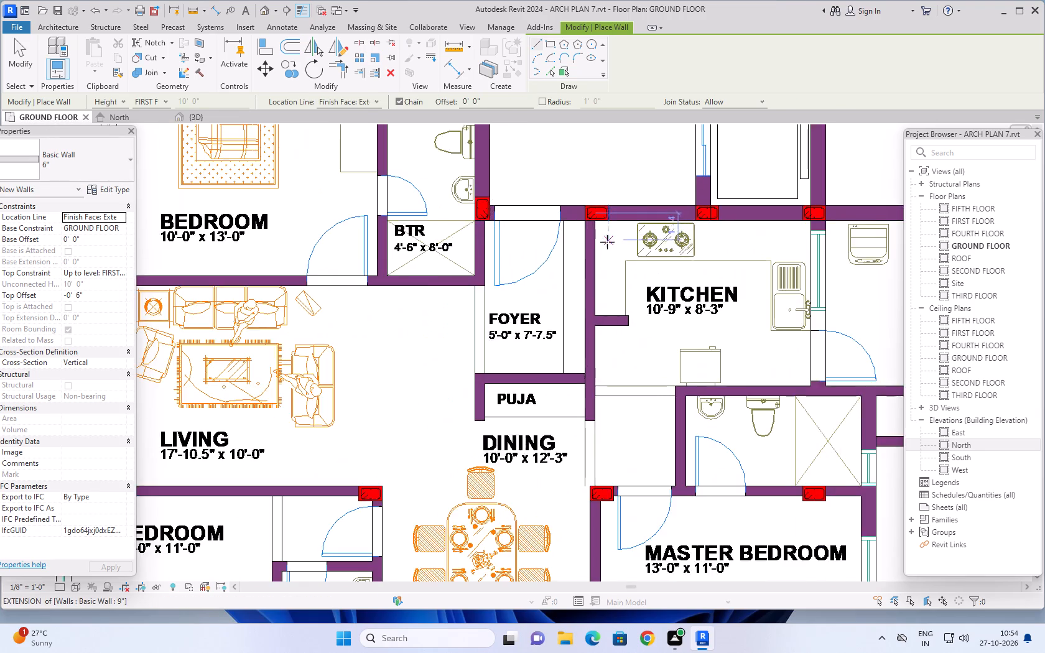
pyautogui.scroll(8, 606, 242)
pyautogui.click(541, 178)
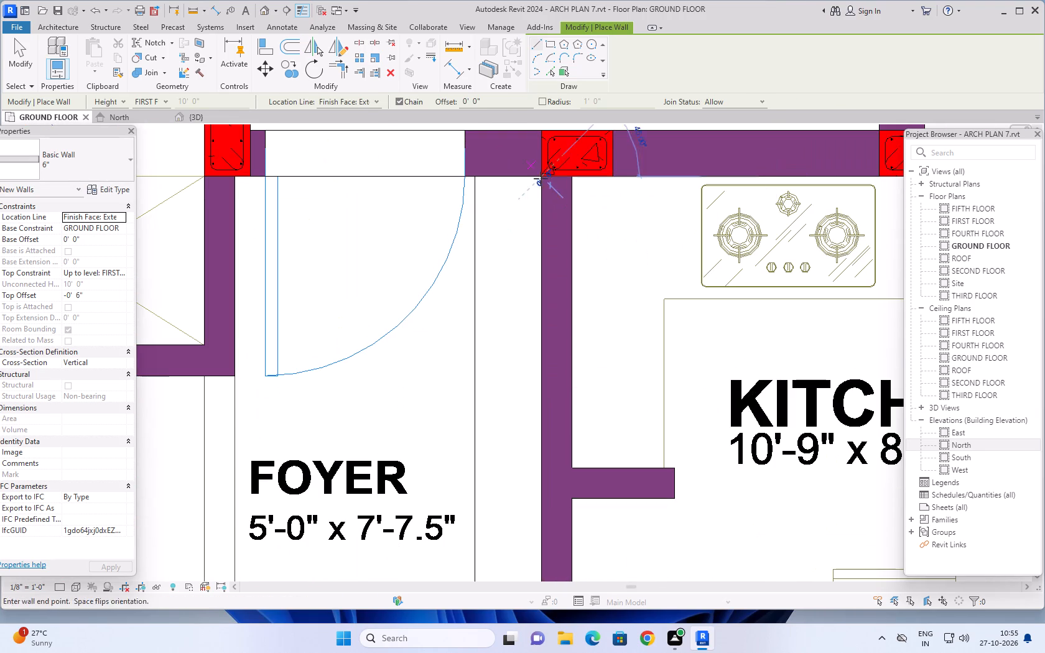
pyautogui.press('space')
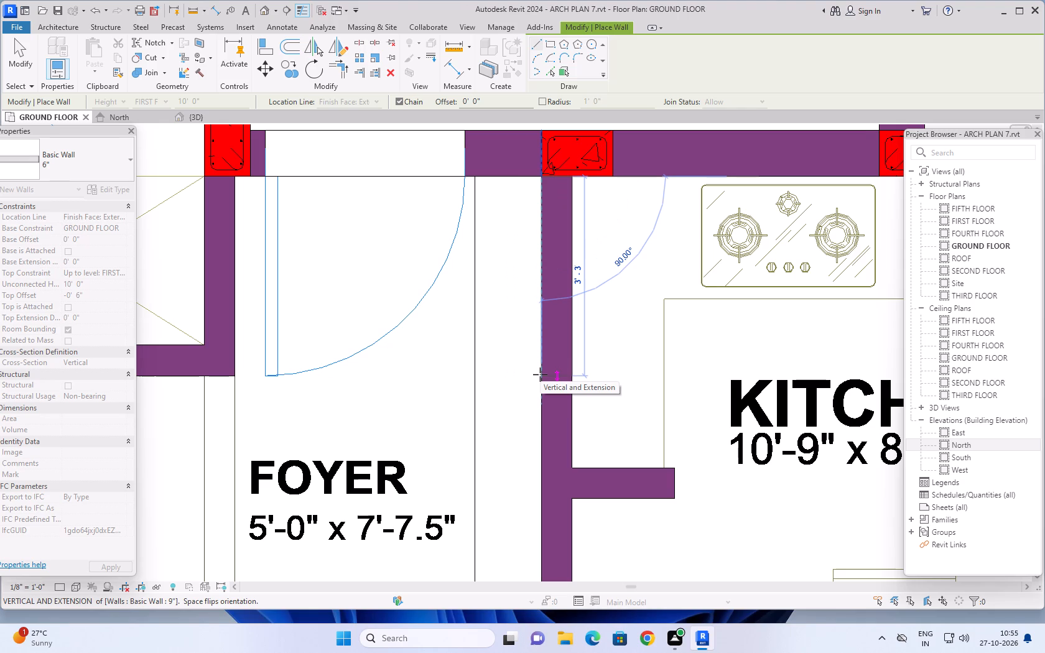
pyautogui.scroll(-3, 540, 374)
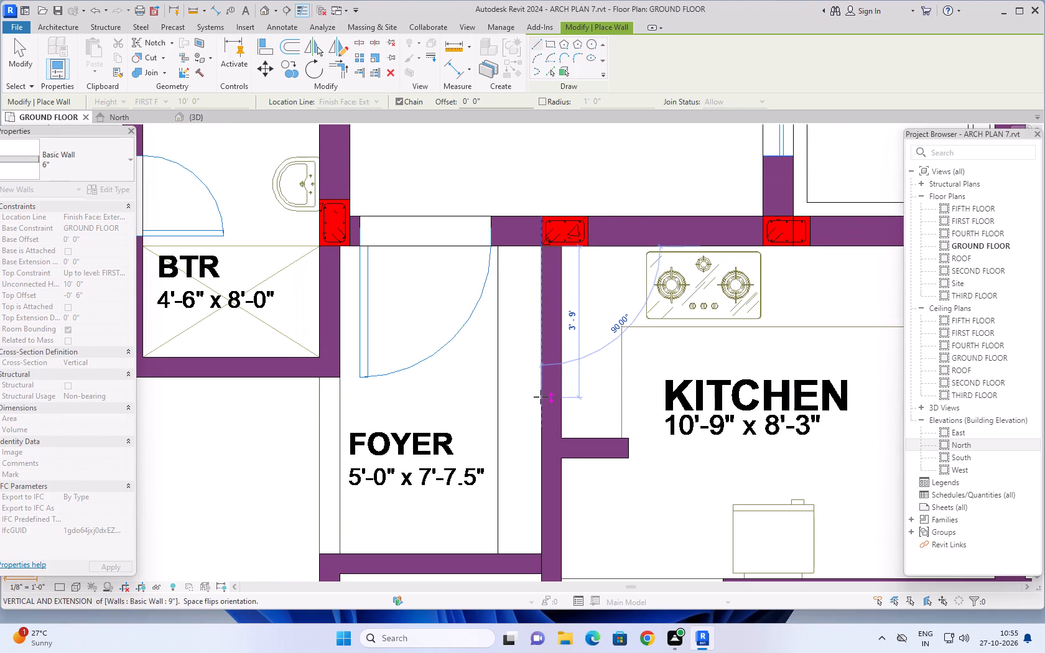
pyautogui.moveTo(540, 397); pyautogui.dragTo(540, 198, button='middle')
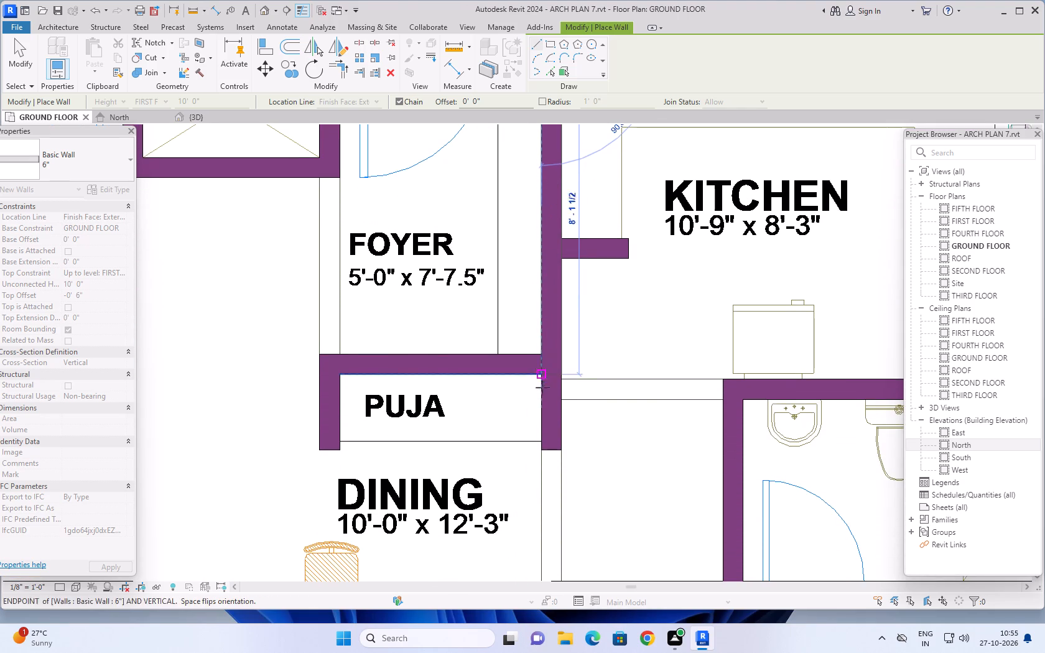
pyautogui.scroll(3, 541, 450)
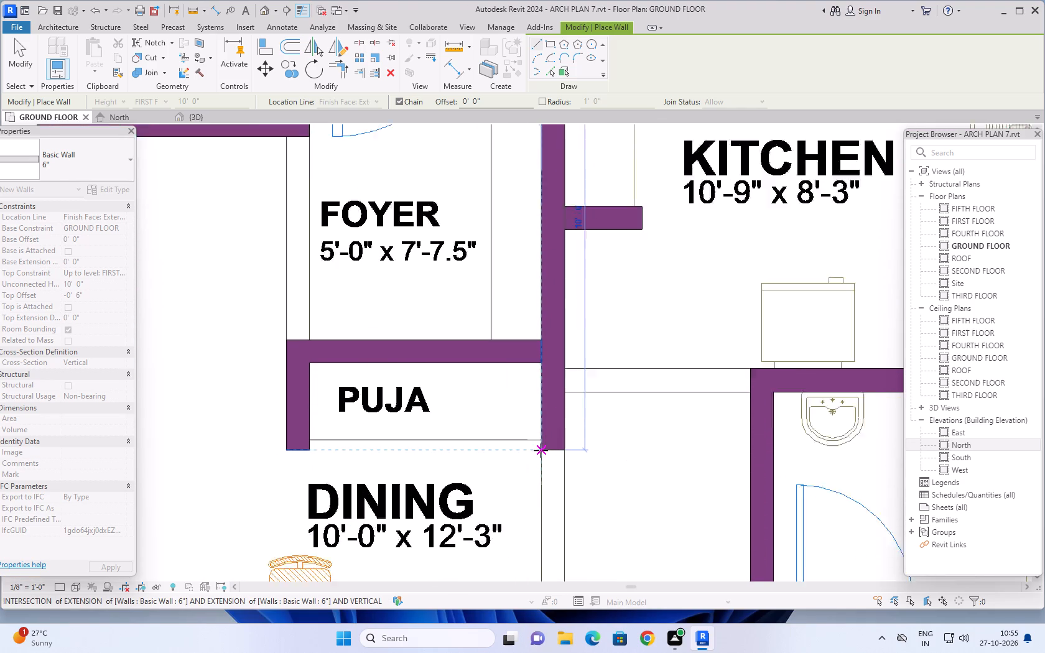
pyautogui.scroll(8, 541, 450)
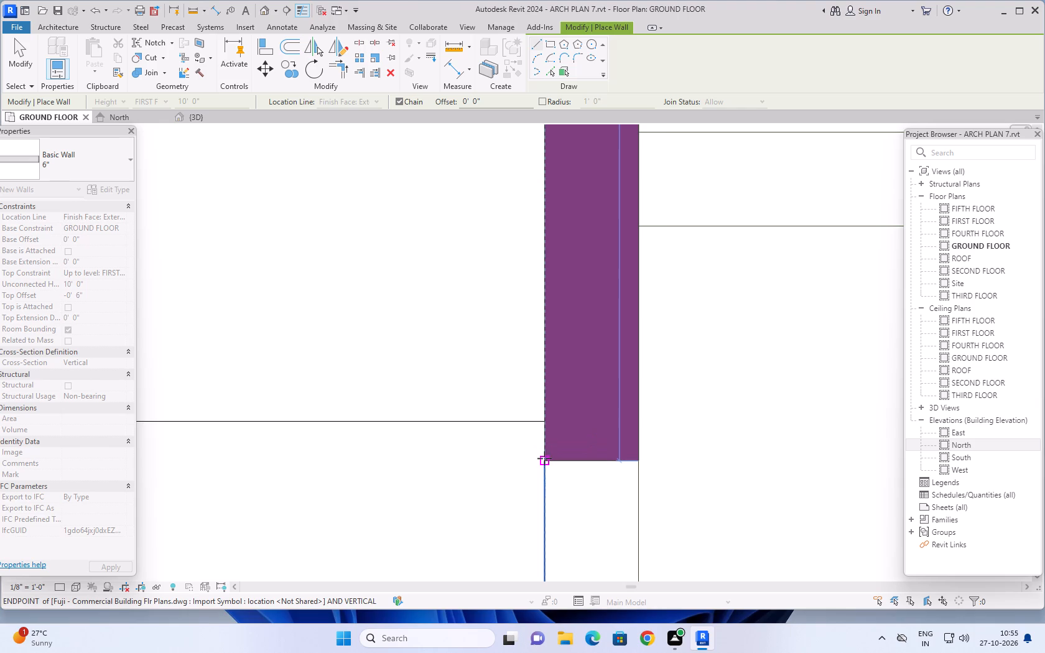
pyautogui.click(546, 460)
pyautogui.scroll(-5, 383, 331)
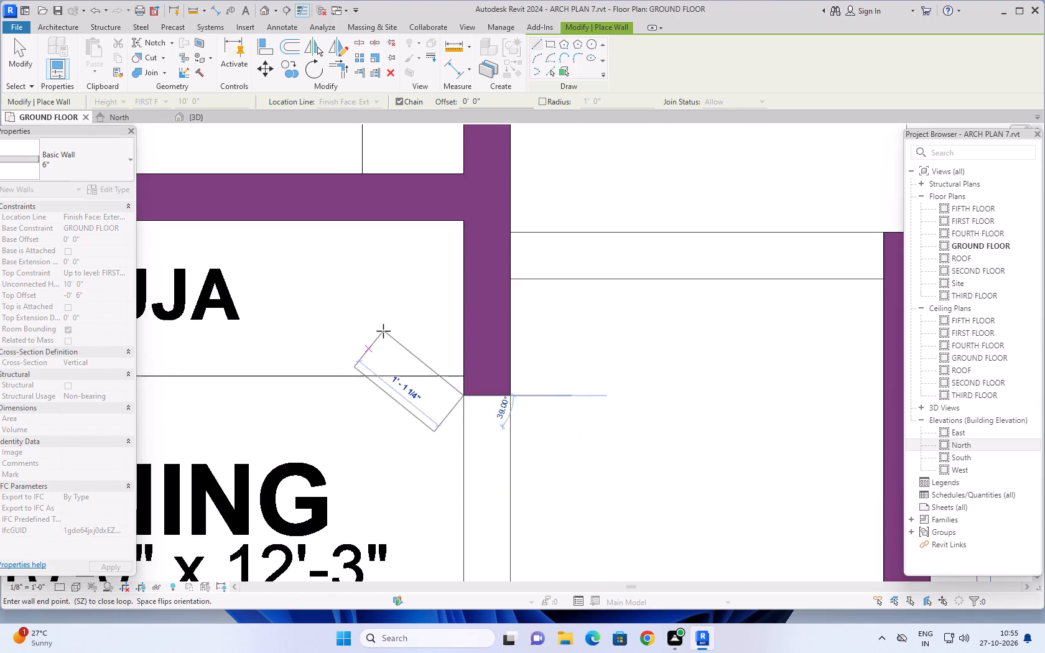
pyautogui.scroll(-6, 383, 331)
pyautogui.scroll(-3, 499, 377)
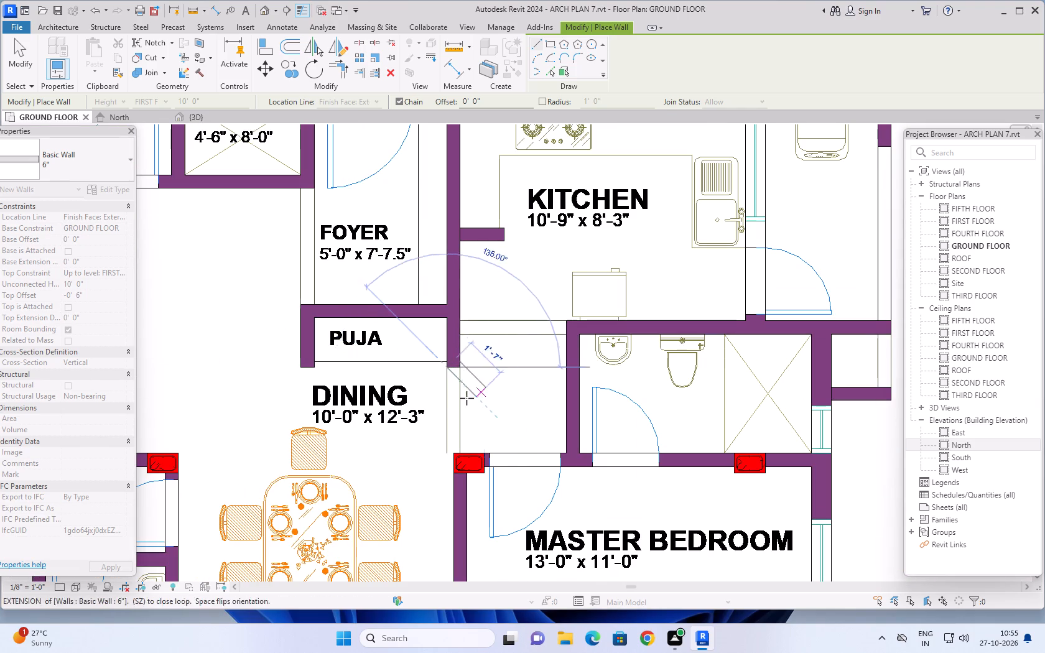
pyautogui.press('Escape')
# Draw the short 6" stub wall projecting into the kitchen from the foyer wall, ending just past the counter edge.
pyautogui.scroll(-5, 495, 305)
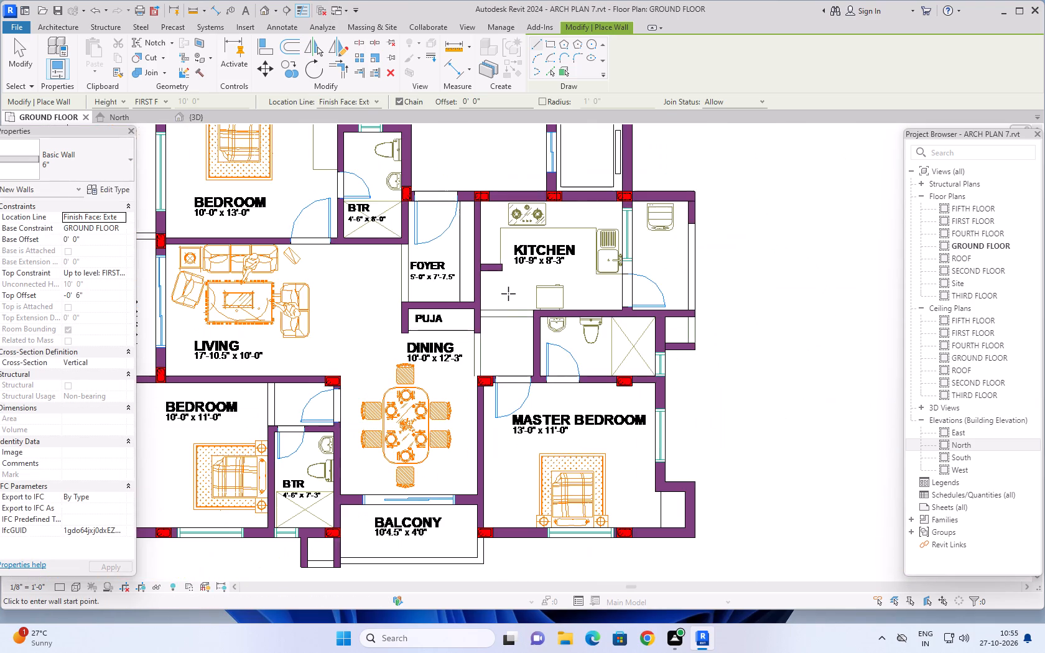
pyautogui.moveTo(513, 292); pyautogui.dragTo(441, 412, button='middle')
pyautogui.scroll(4, 429, 399)
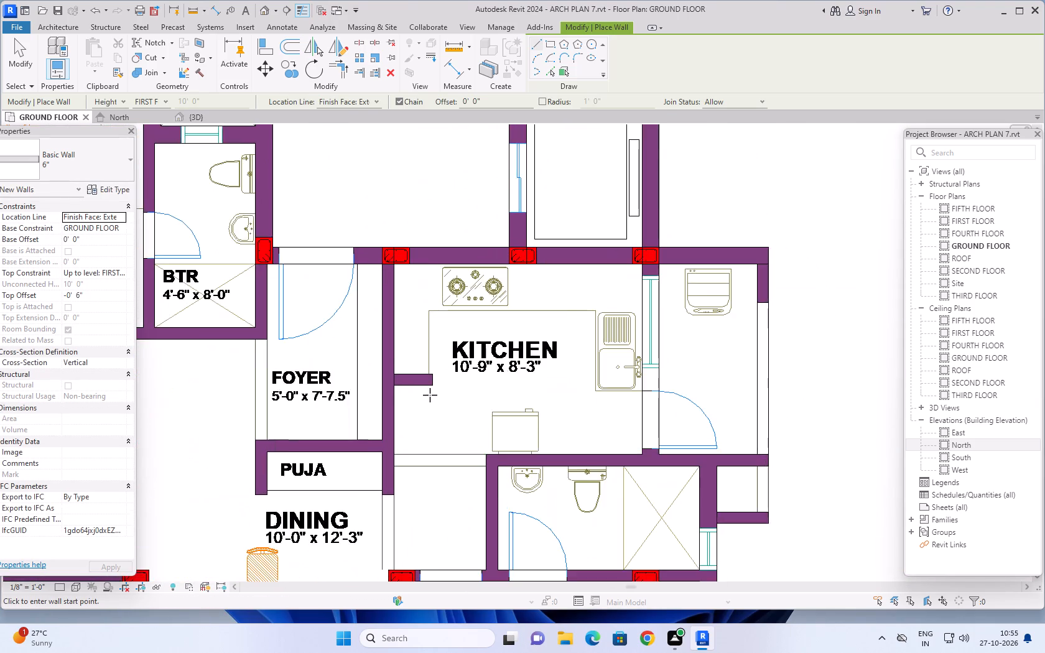
pyautogui.scroll(6, 431, 393)
pyautogui.click(347, 349)
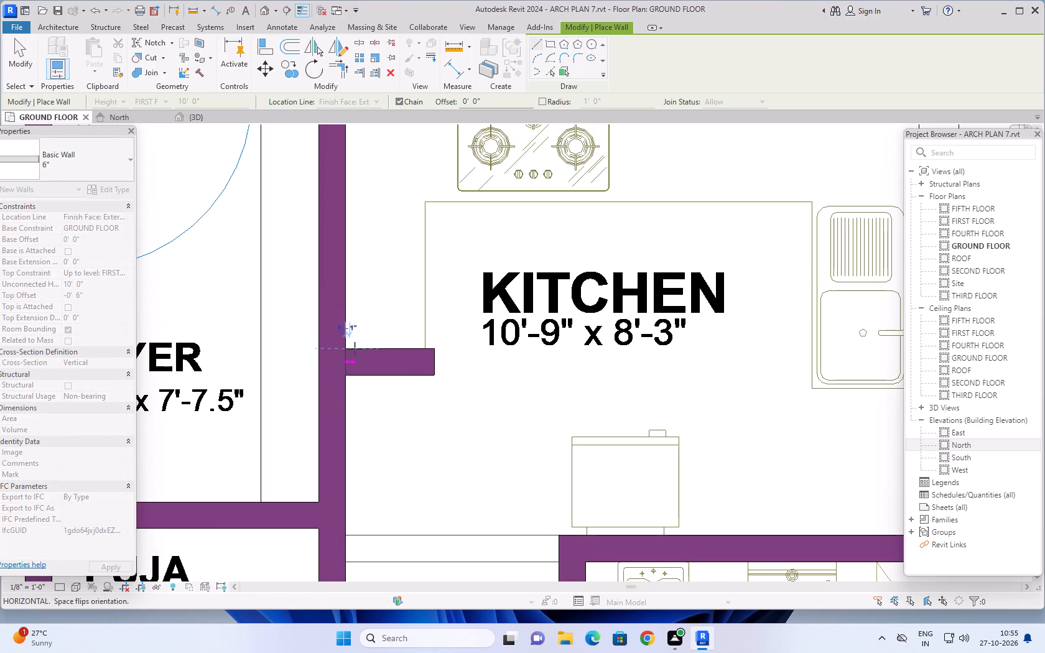
pyautogui.click(434, 347)
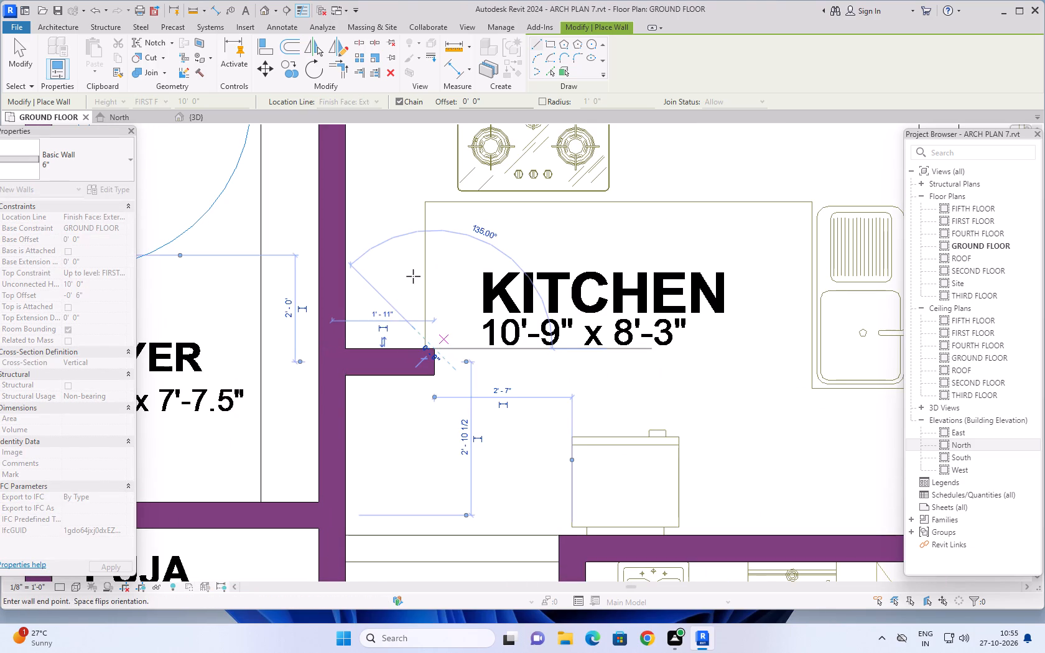
pyautogui.press('Escape')
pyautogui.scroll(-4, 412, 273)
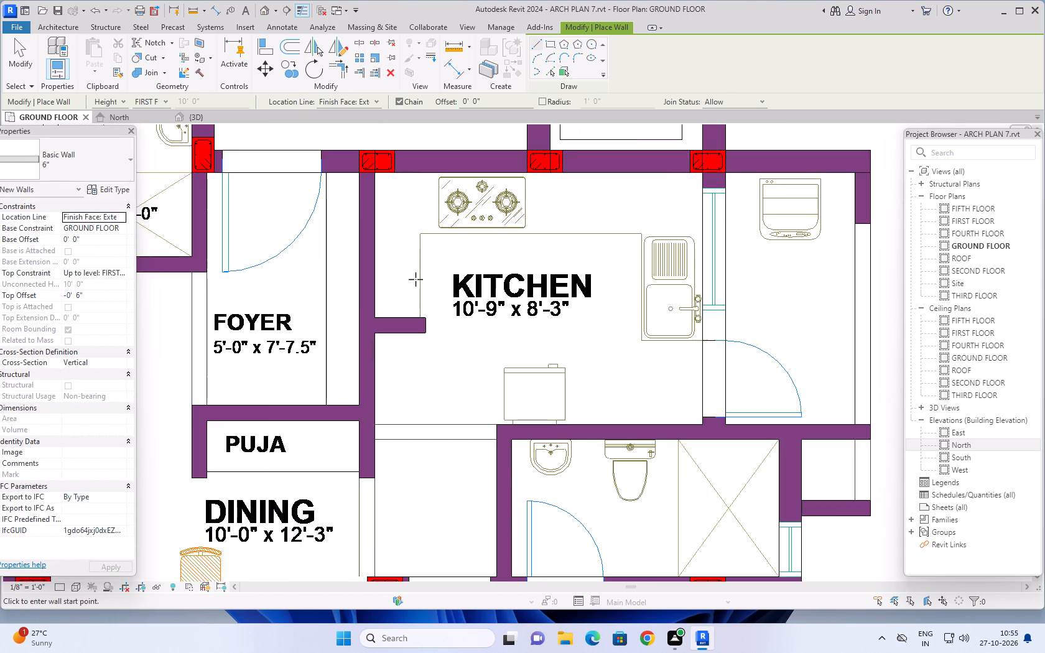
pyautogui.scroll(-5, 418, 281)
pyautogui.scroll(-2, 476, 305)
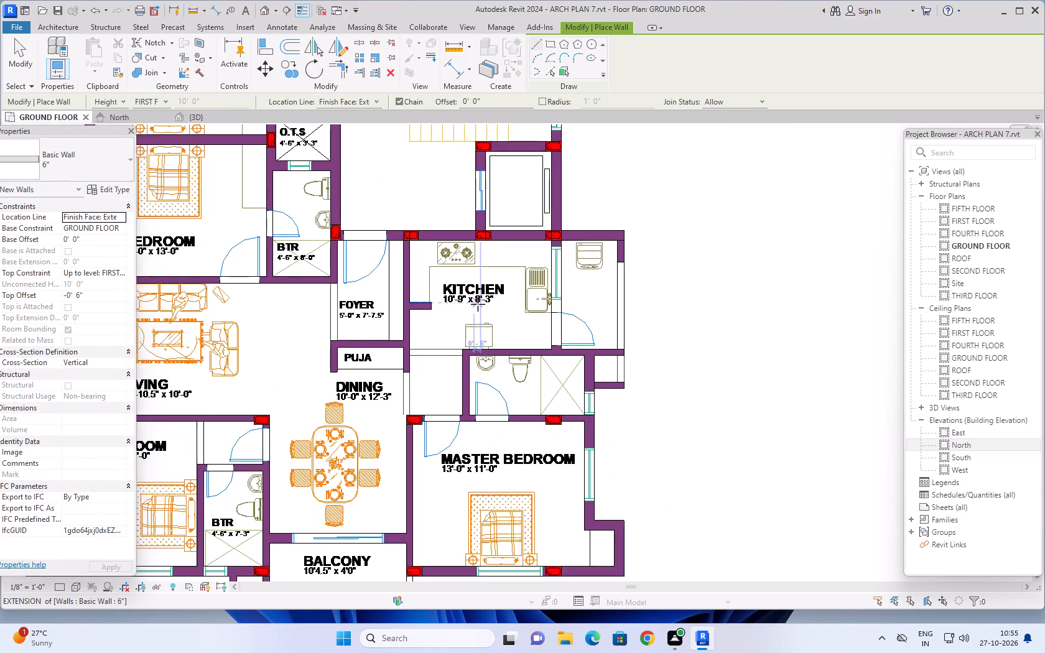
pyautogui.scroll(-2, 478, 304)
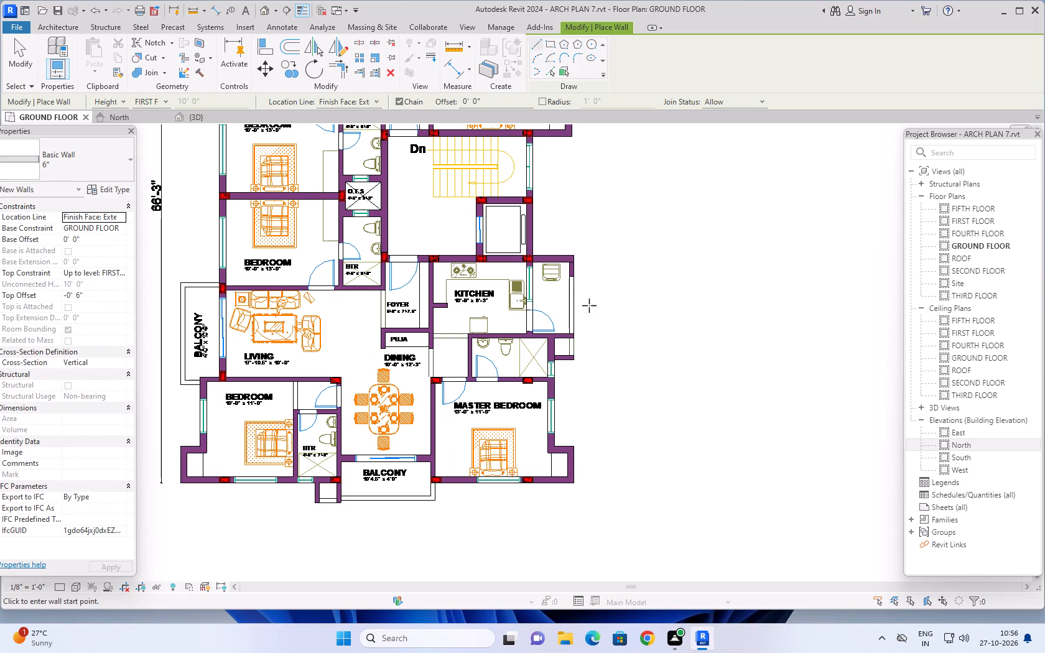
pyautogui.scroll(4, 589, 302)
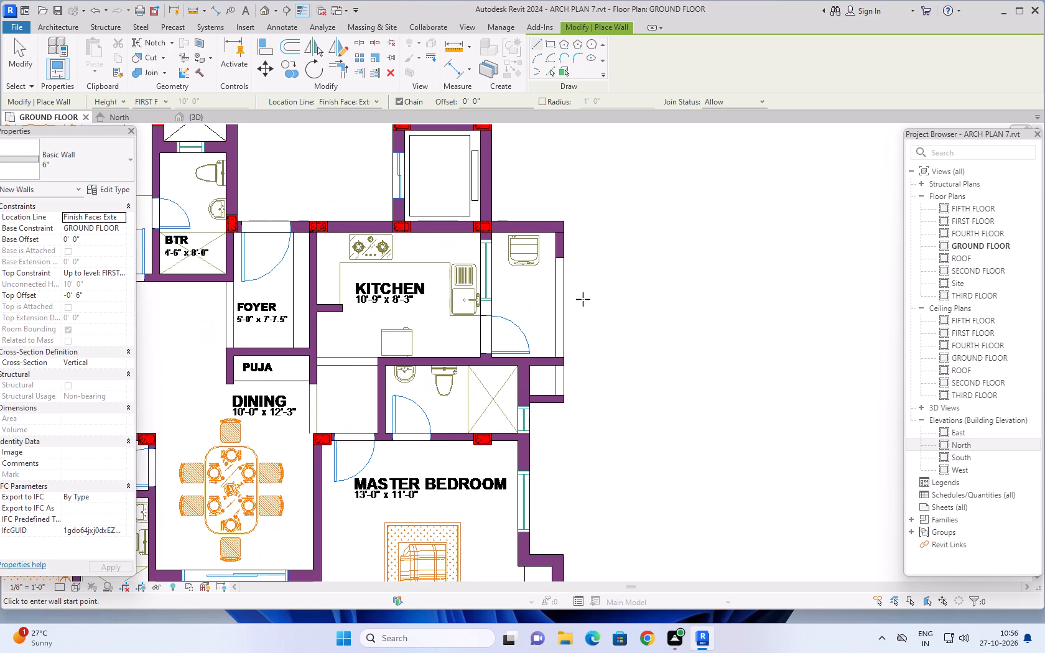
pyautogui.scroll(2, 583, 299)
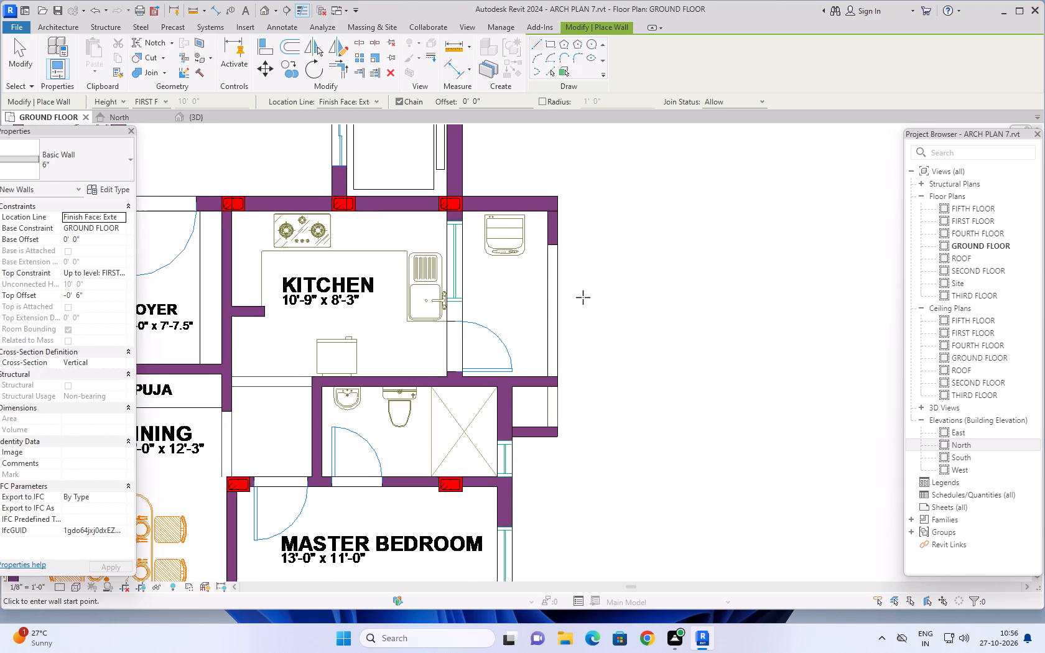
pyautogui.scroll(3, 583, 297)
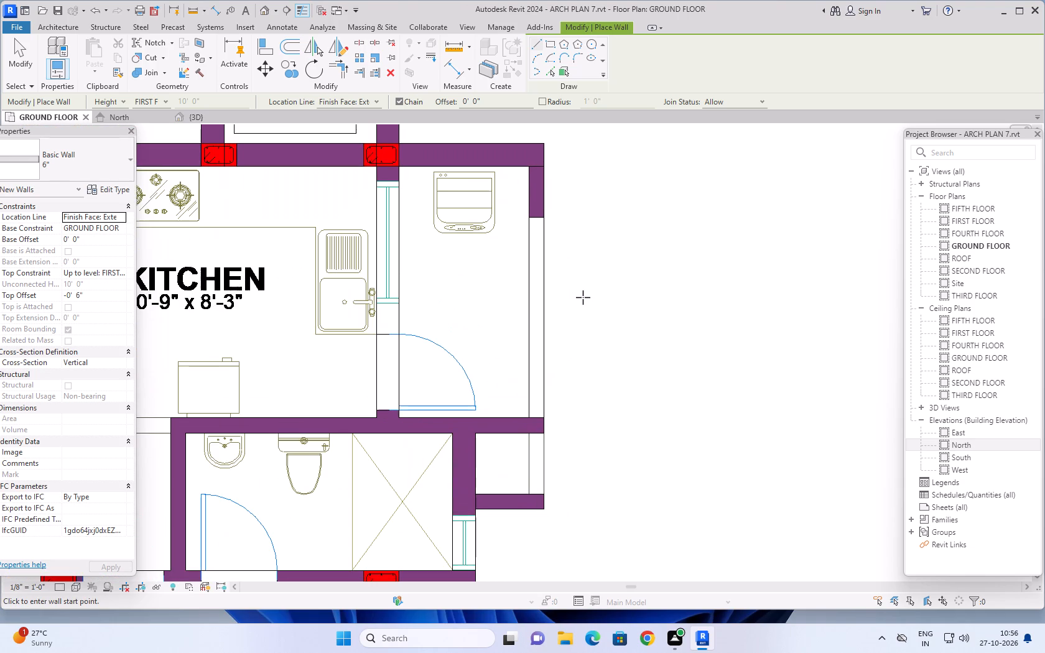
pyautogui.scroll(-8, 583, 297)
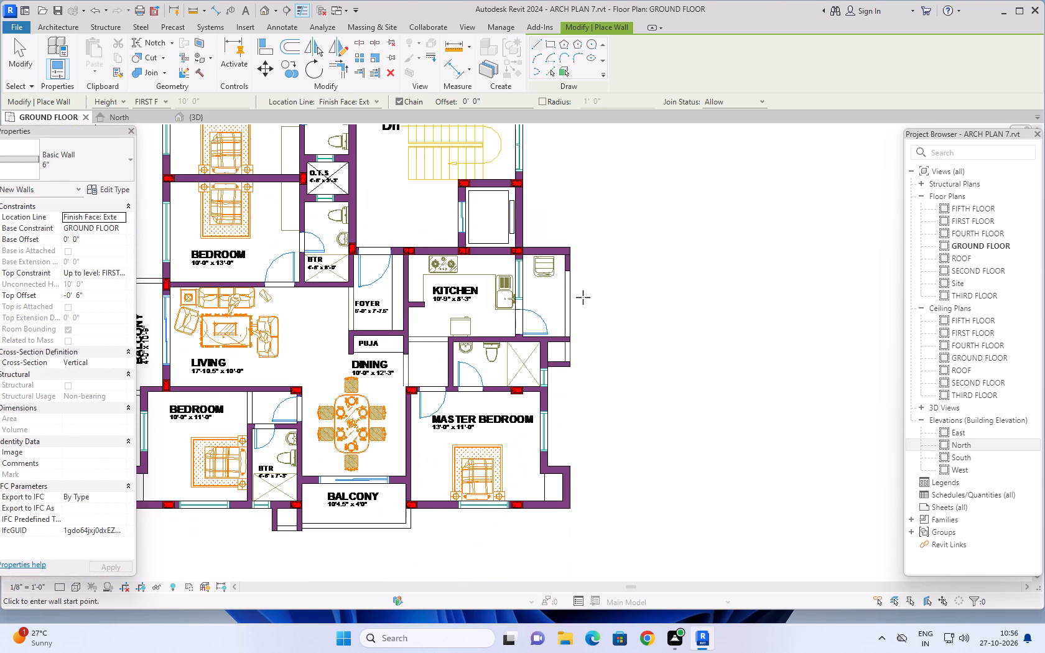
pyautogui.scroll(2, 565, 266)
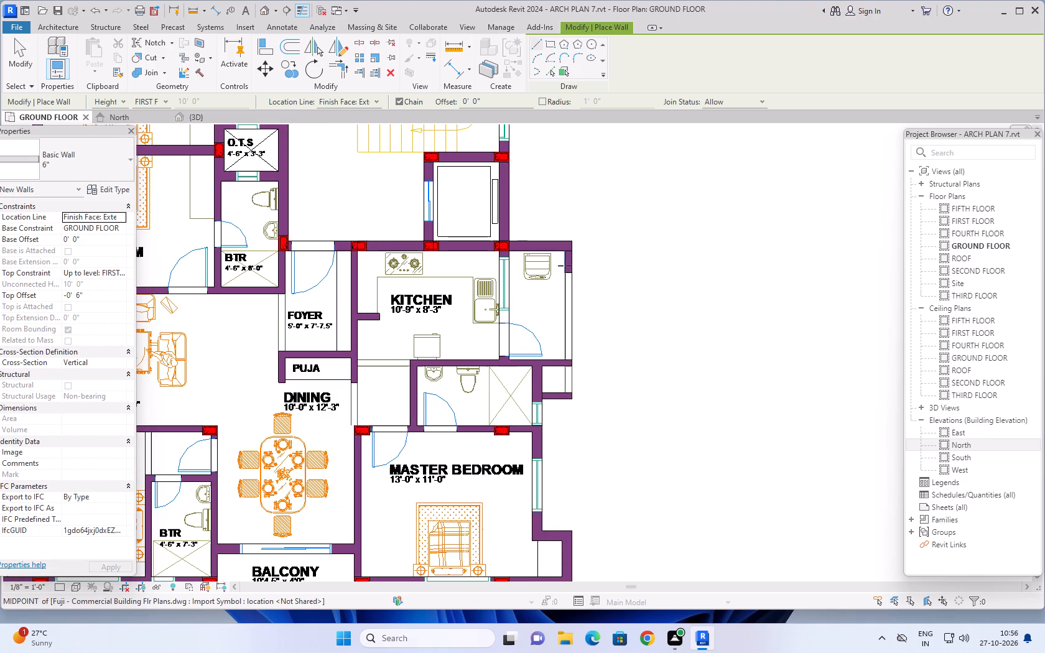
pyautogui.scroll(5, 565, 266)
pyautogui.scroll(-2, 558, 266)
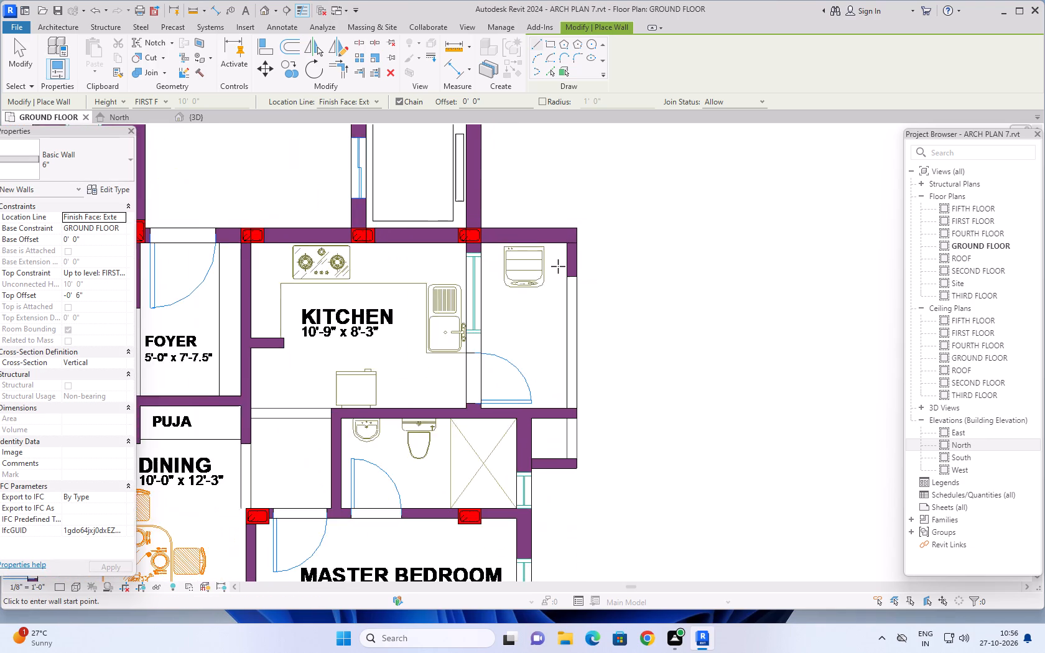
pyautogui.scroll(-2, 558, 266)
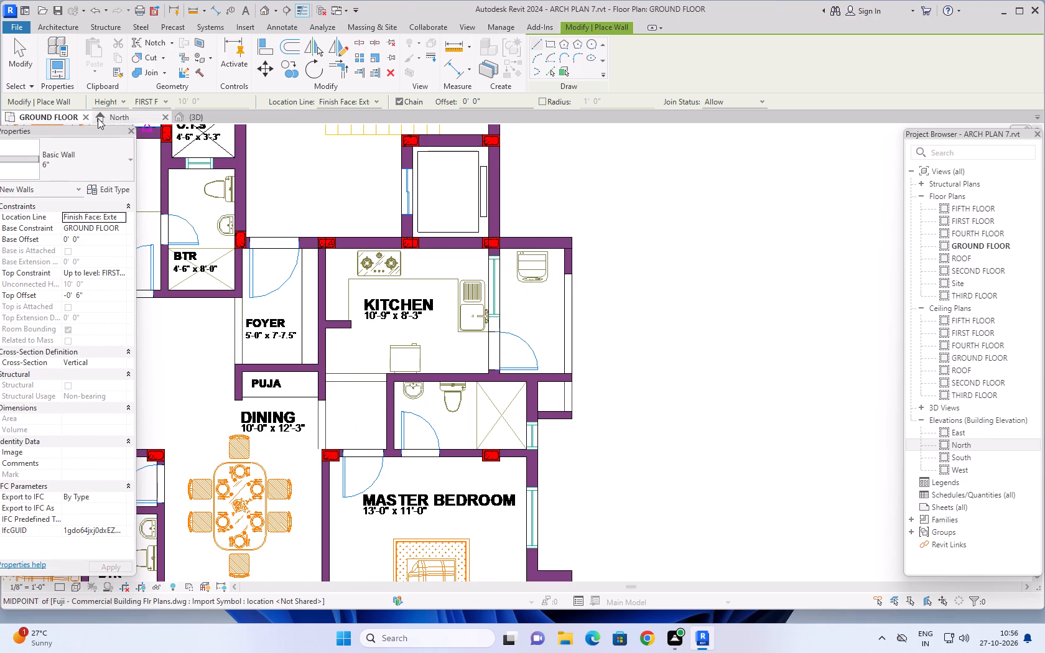
# Examine the modelled walls in the 3D view and compare them with the ground floor plan.
pyautogui.click(190, 118)
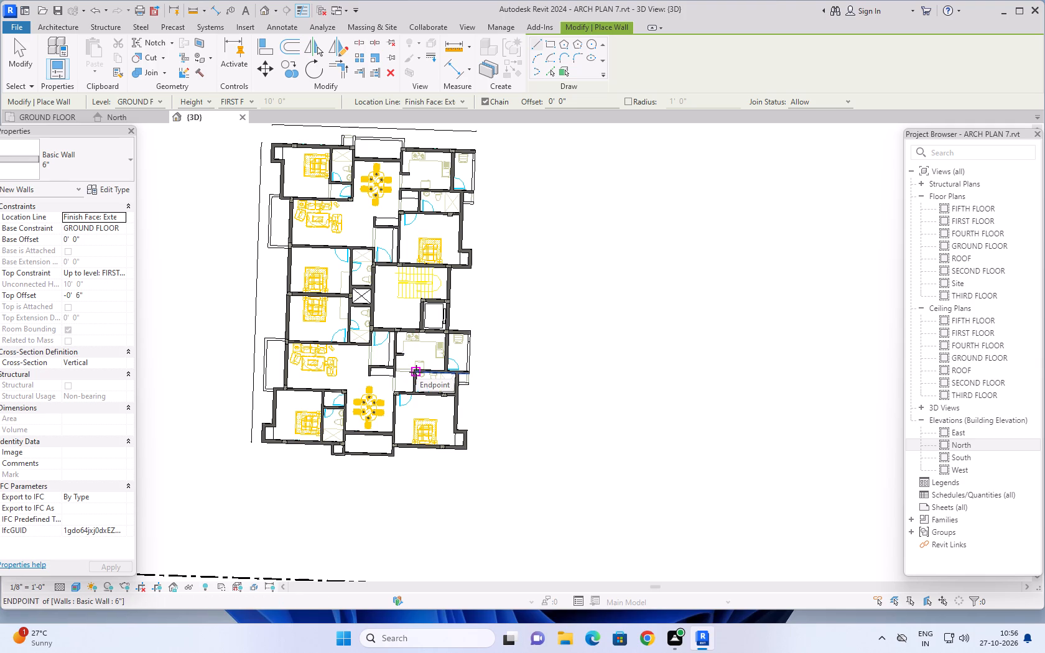
pyautogui.click(47, 116)
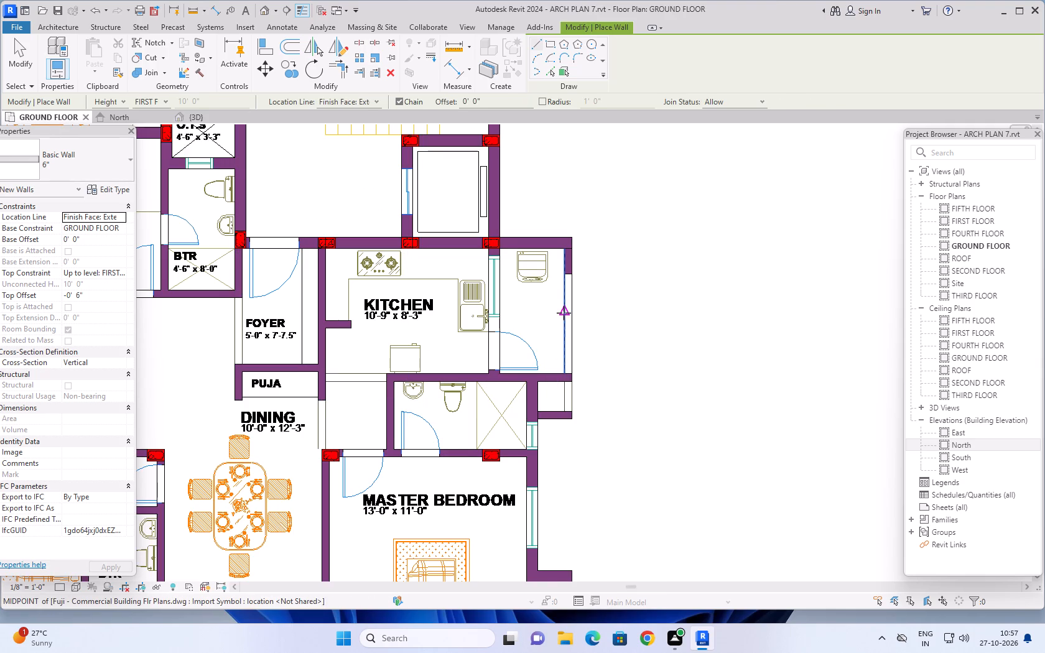
pyautogui.scroll(-3, 562, 325)
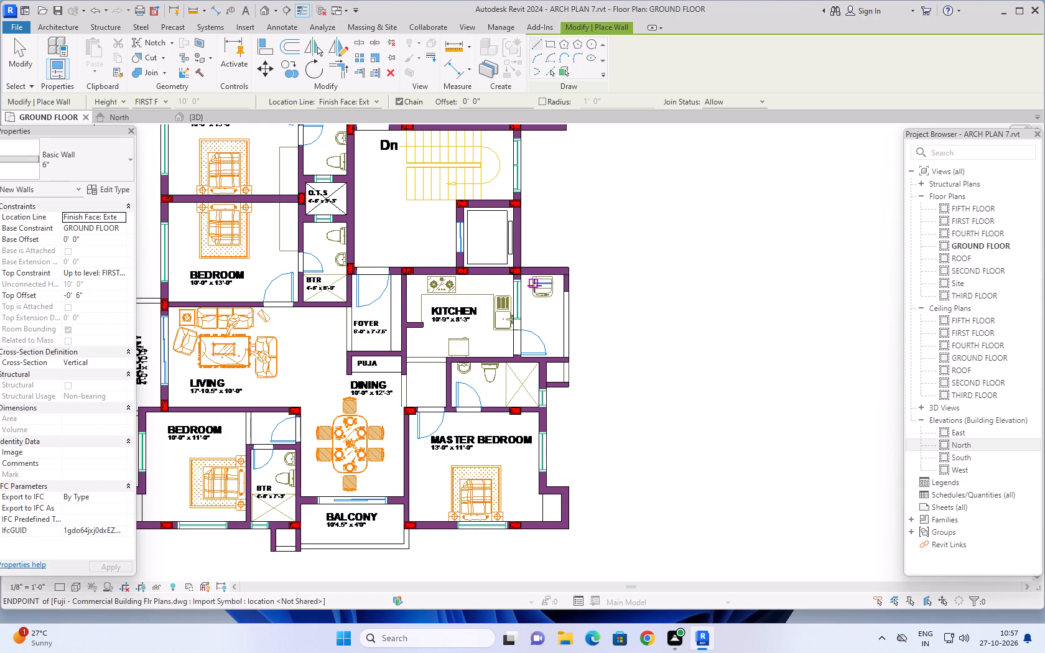
pyautogui.click(197, 116)
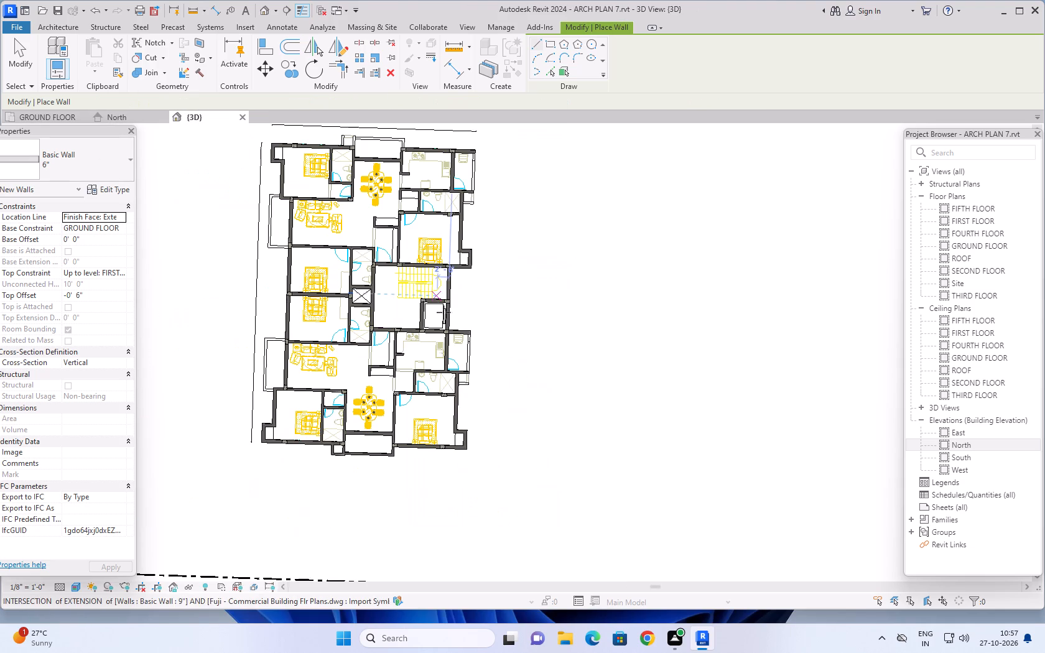
pyautogui.scroll(3, 445, 365)
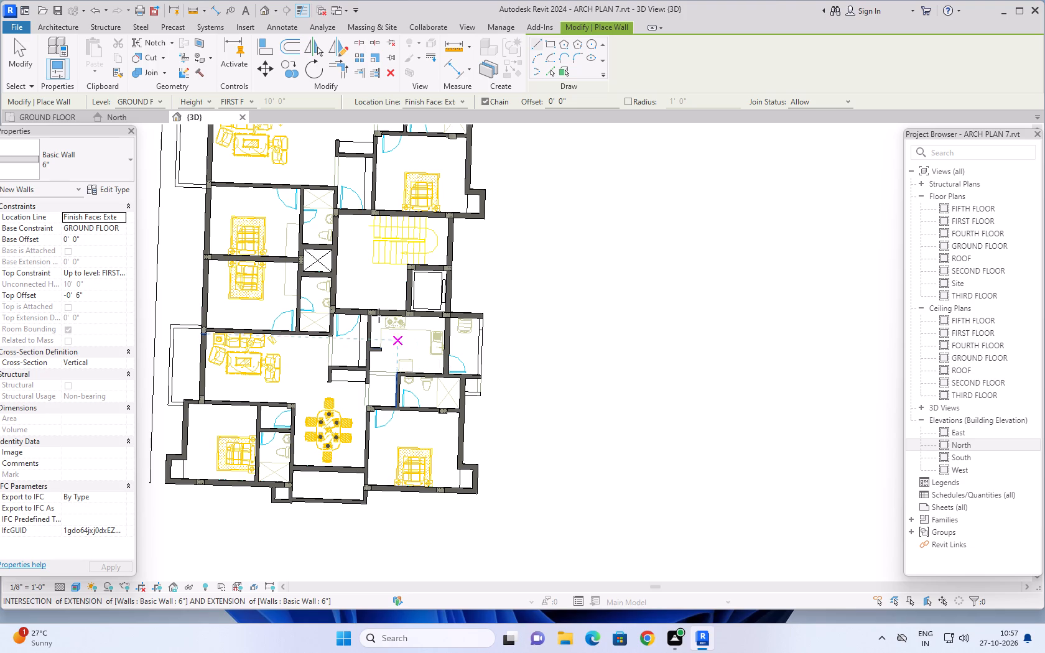
pyautogui.click(48, 118)
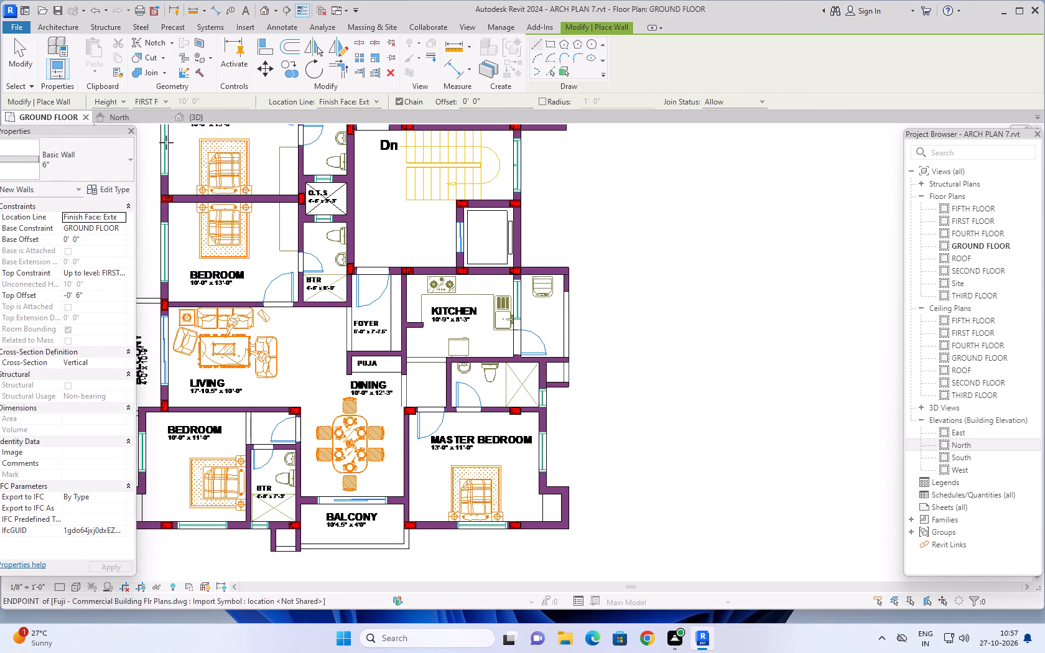
pyautogui.click(195, 119)
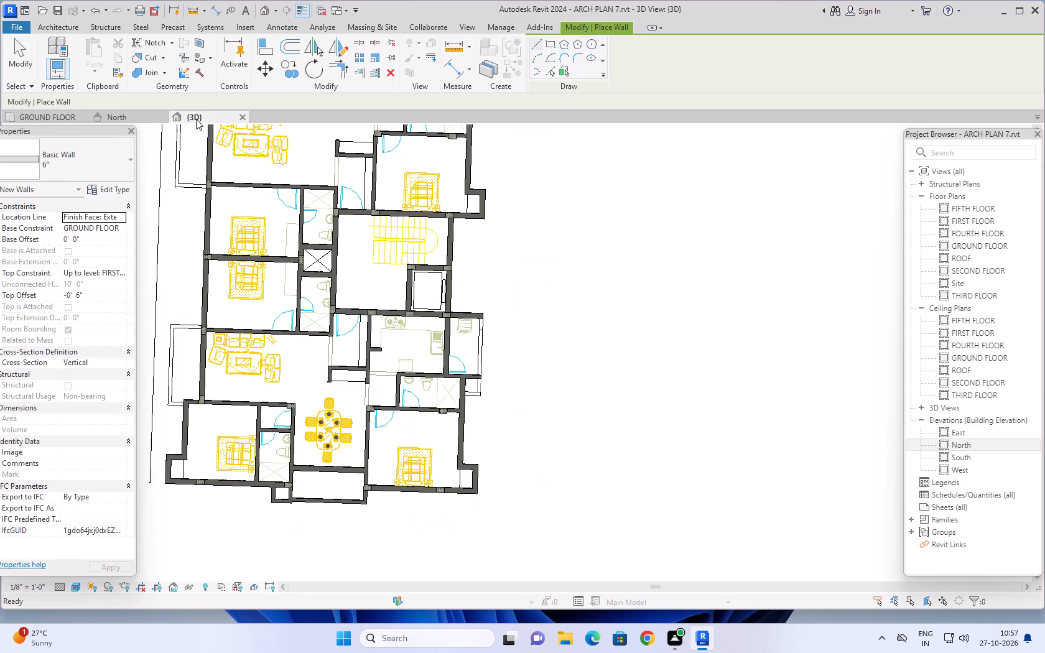
pyautogui.click(37, 114)
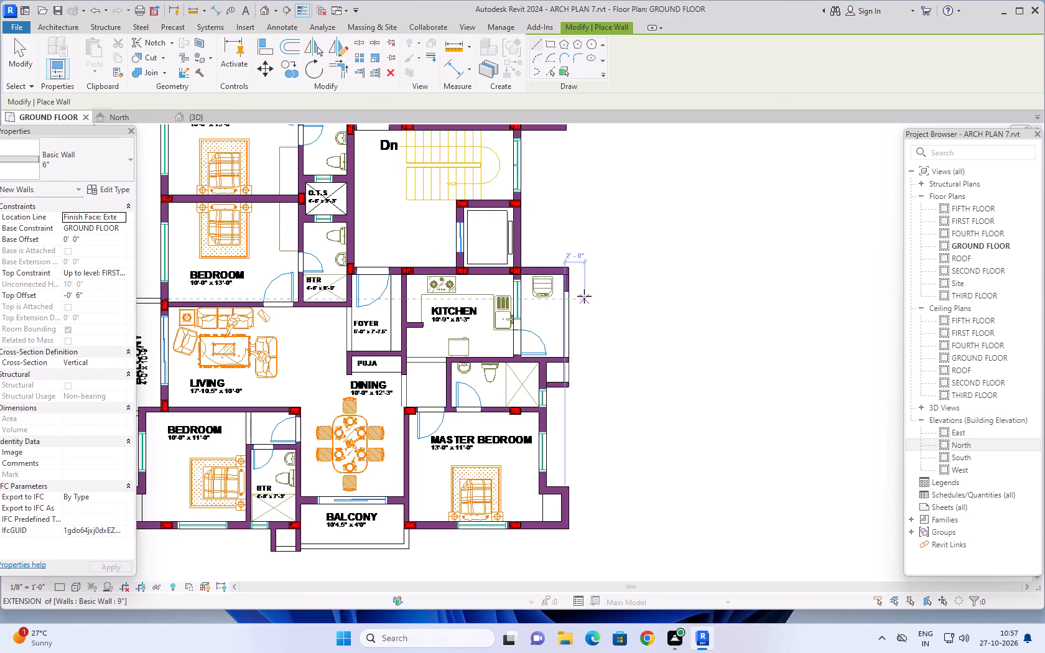
# Draw a 6" wall 1'-8" long on the utility area's outer side, from the 9" wall's inner face past the washing machine.
pyautogui.scroll(11, 584, 296)
pyautogui.scroll(2, 552, 241)
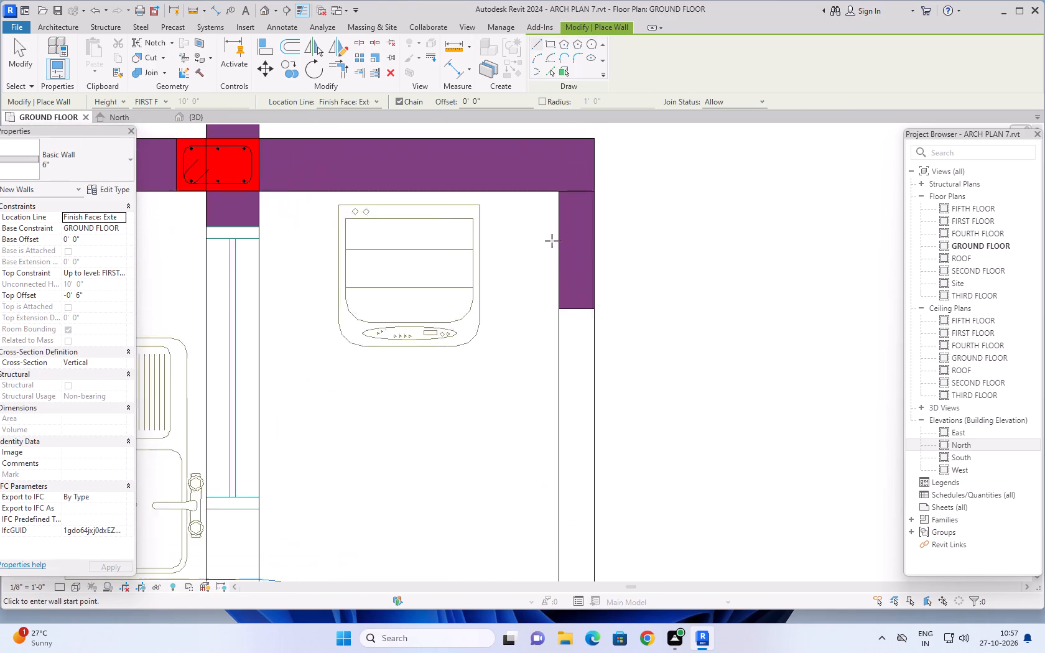
pyautogui.scroll(2, 552, 241)
pyautogui.click(560, 186)
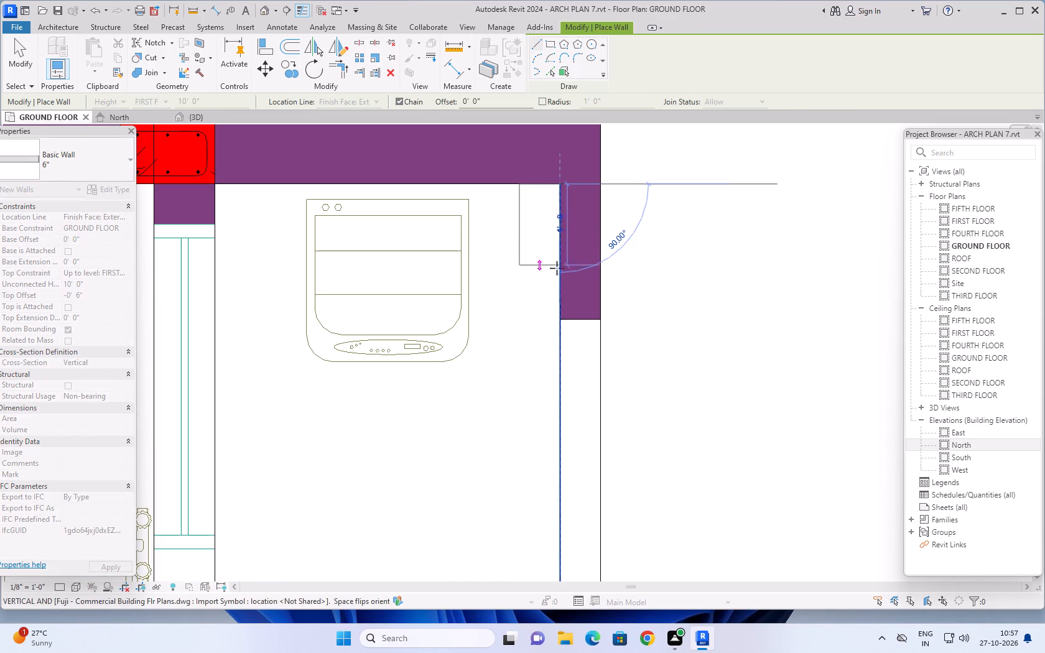
pyautogui.press('space')
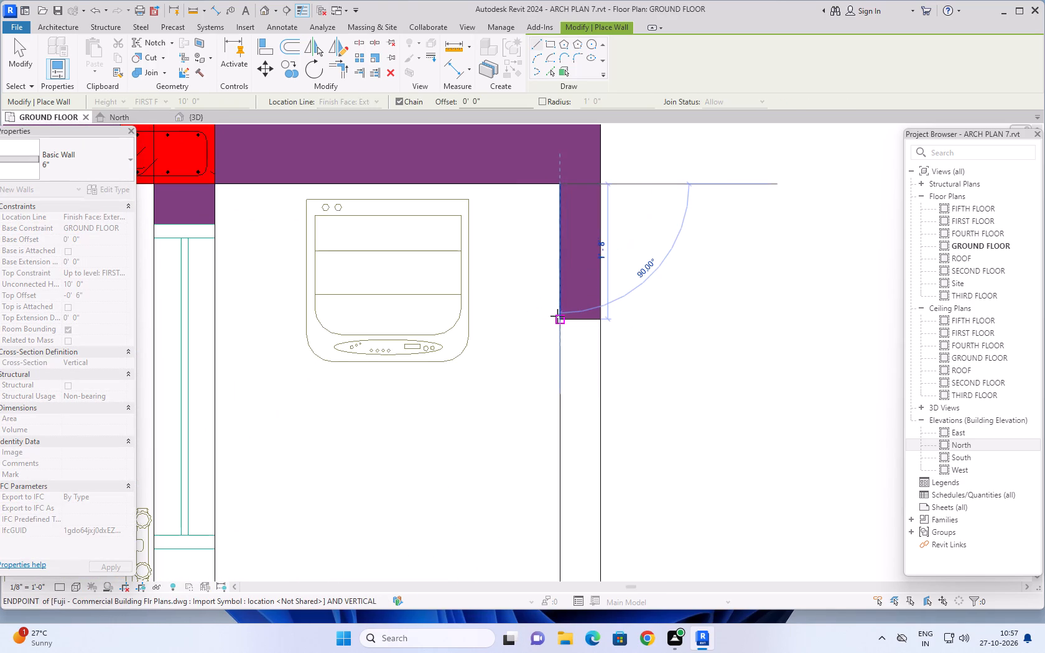
pyautogui.click(560, 318)
pyautogui.scroll(-6, 526, 368)
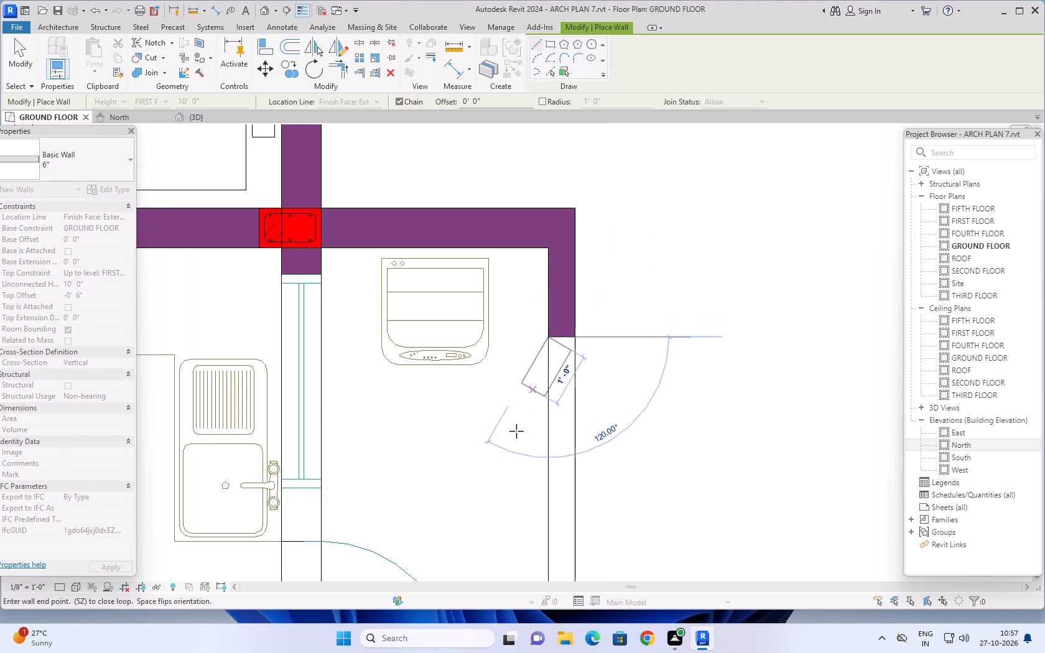
# Draw a 6" wall about 6'-7" long on the utility area's outer side, from the stub's end to the toilet's kitchen-side wall.
pyautogui.moveTo(516, 431); pyautogui.dragTo(561, 263, button='middle')
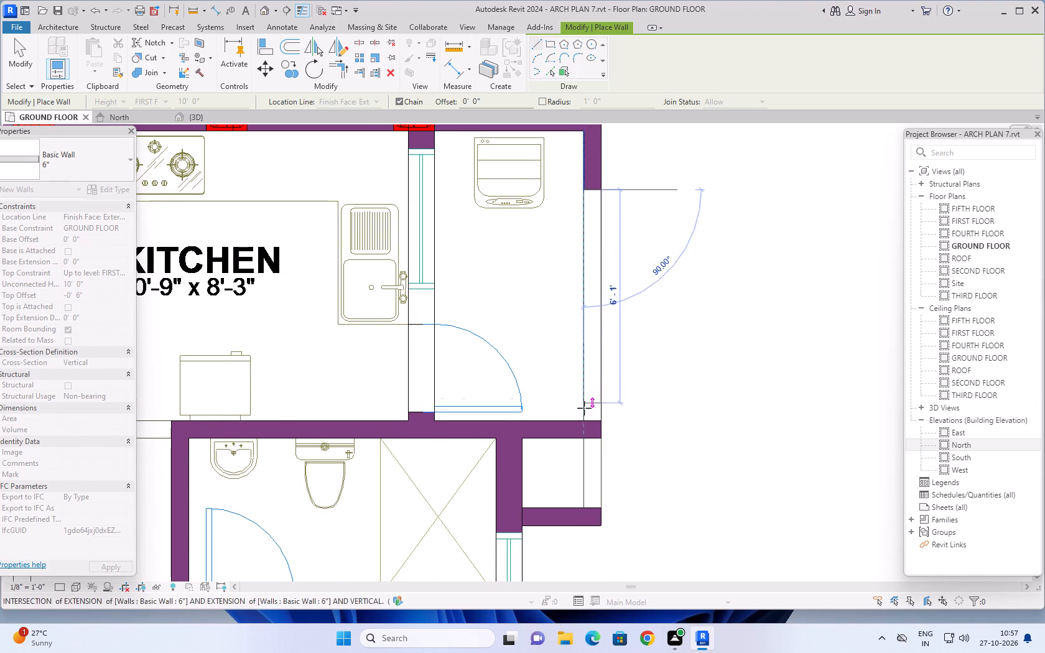
pyautogui.scroll(5, 584, 409)
pyautogui.click(583, 430)
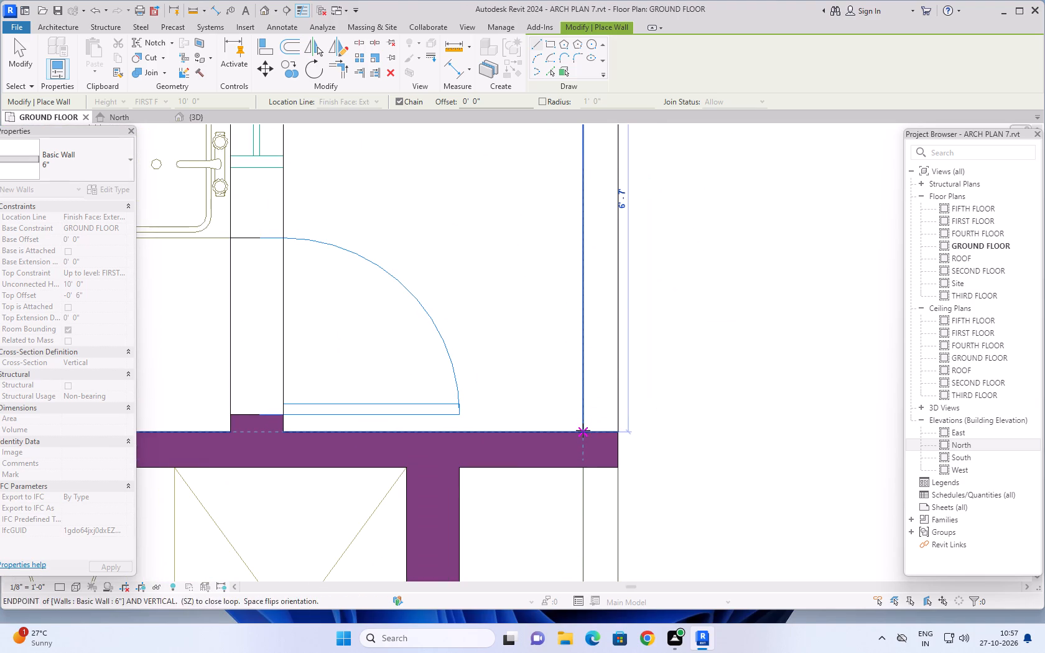
pyautogui.scroll(-6, 531, 313)
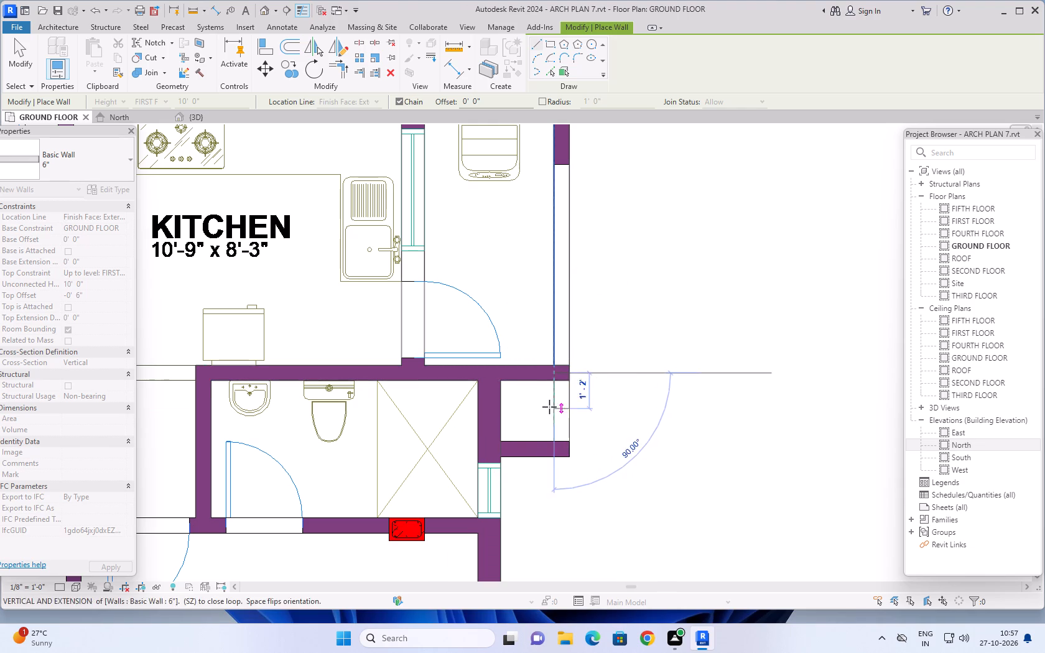
pyautogui.press('Escape')
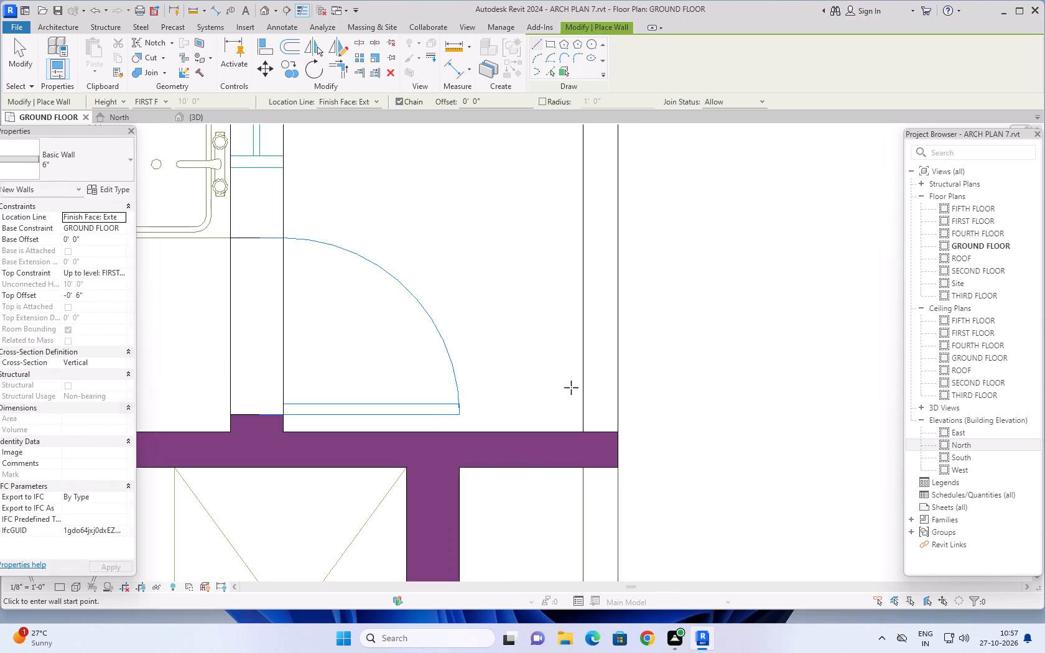
# Draw a 6" wall about 2'-0" long on the outer side of the small recess beside the master bedroom's toilet.
pyautogui.scroll(-7, 572, 387)
pyautogui.moveTo(633, 407); pyautogui.dragTo(626, 325, button='middle')
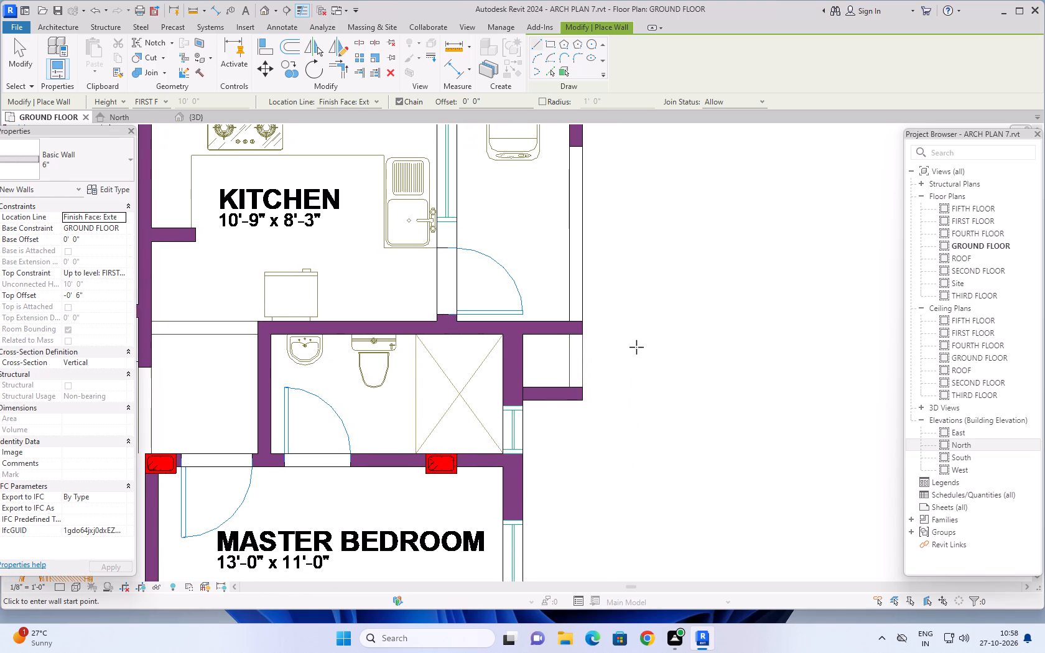
pyautogui.scroll(6, 634, 359)
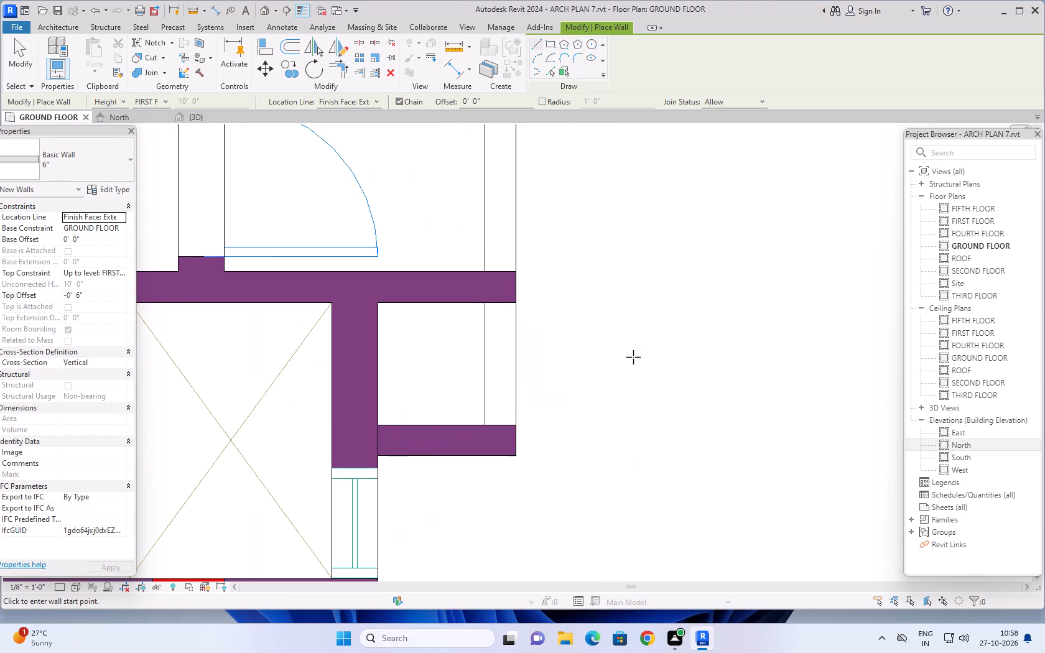
pyautogui.click(487, 305)
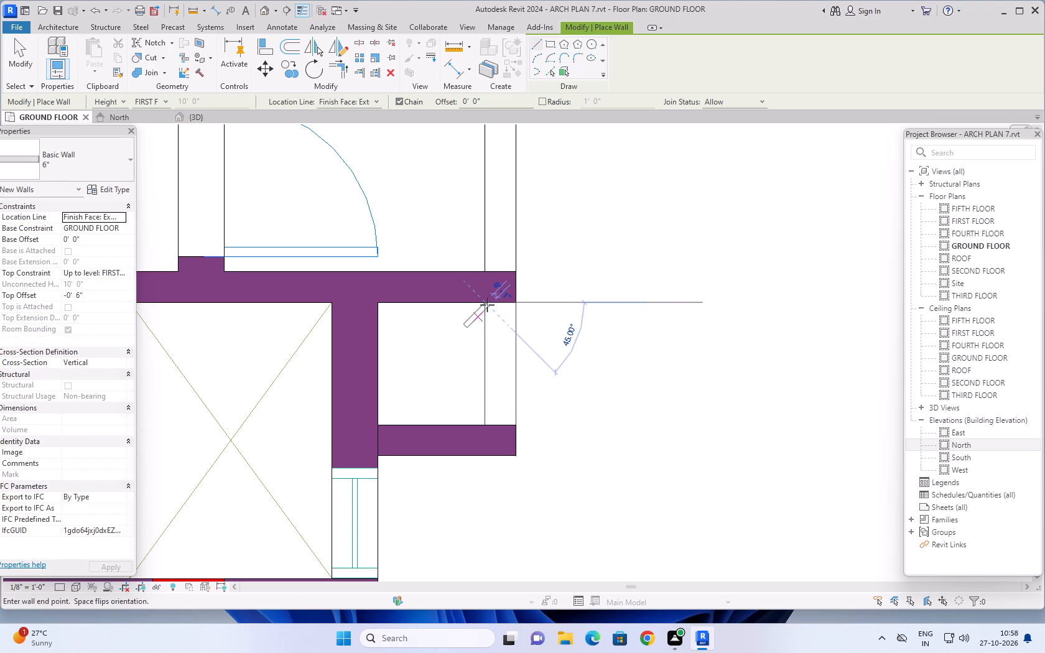
pyautogui.press('space')
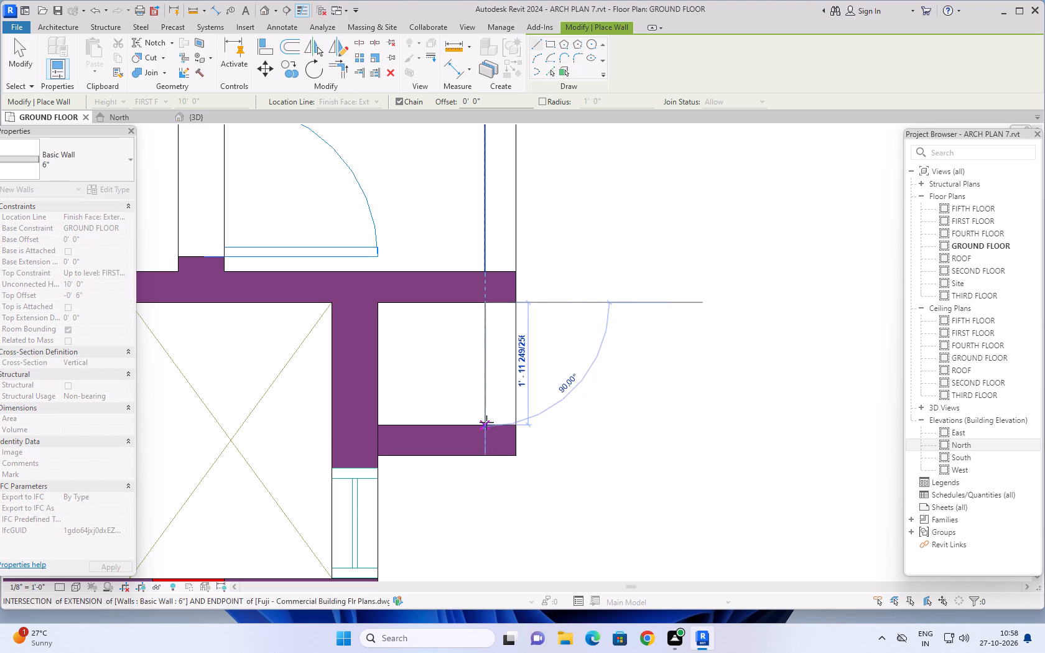
pyautogui.click(486, 425)
pyautogui.press('Escape')
# Examine the utility area and toilet recess in the plan and 3D view for walls still missing.
pyautogui.scroll(-3, 479, 409)
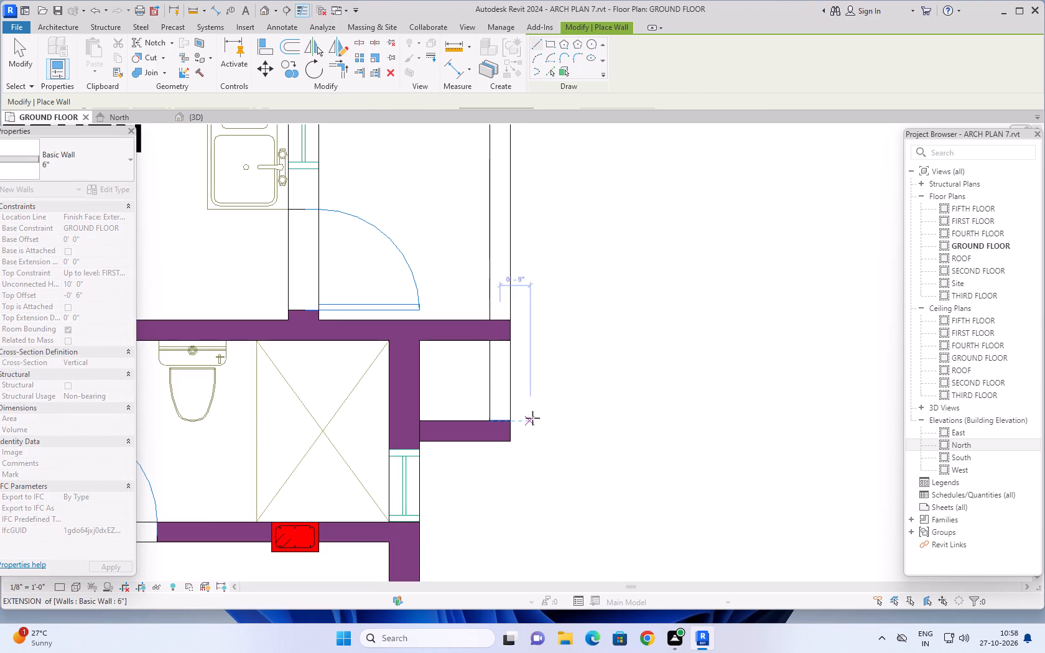
pyautogui.scroll(-4, 562, 417)
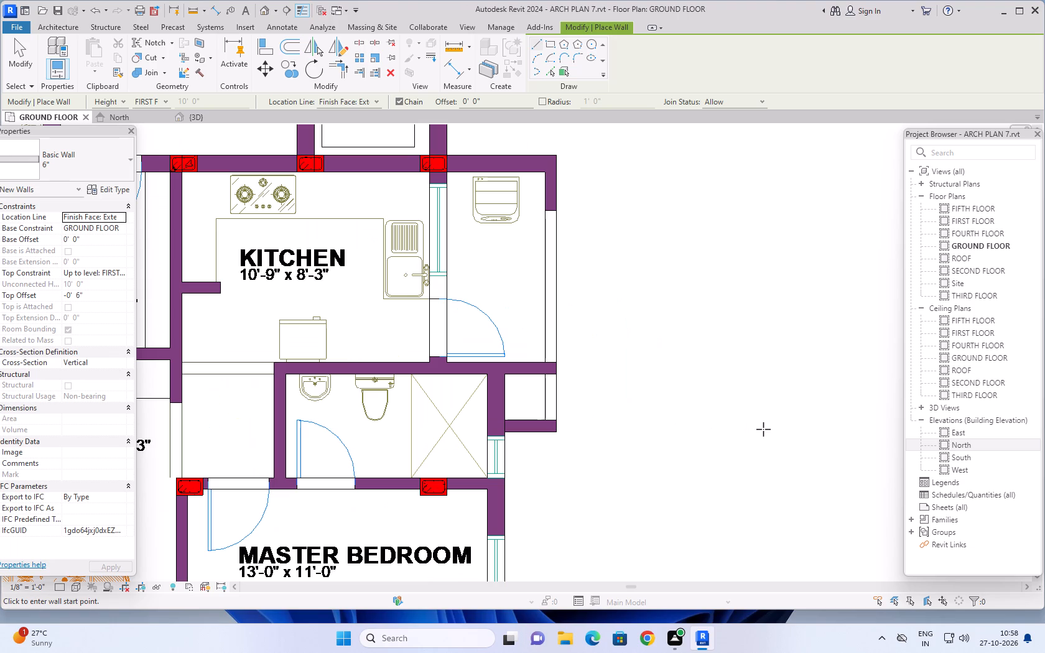
pyautogui.scroll(-2, 762, 429)
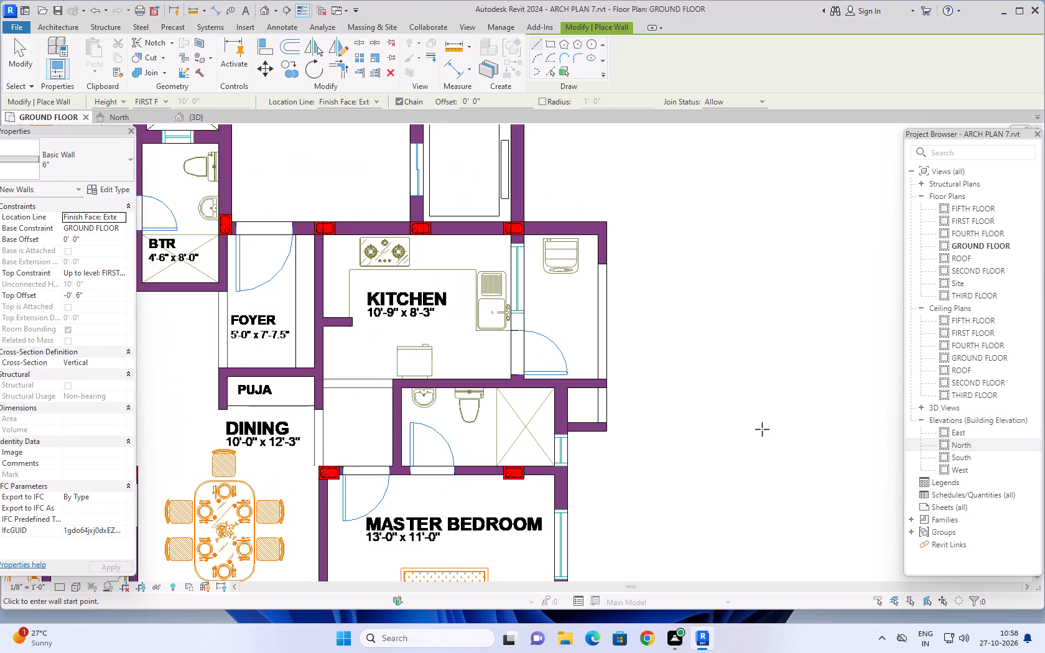
pyautogui.scroll(-1, 762, 429)
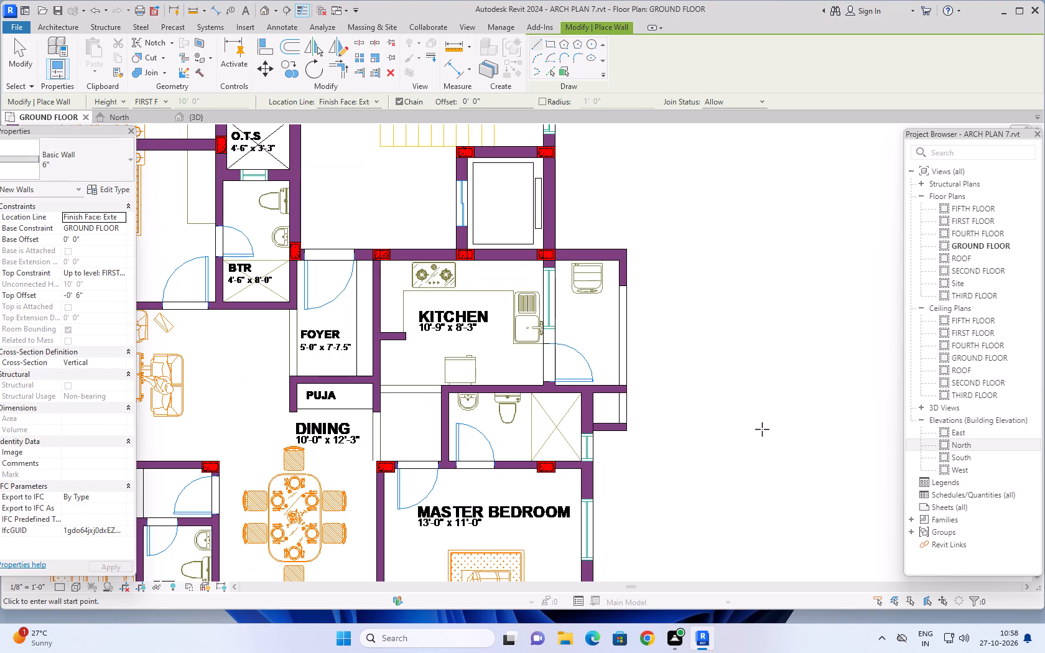
pyautogui.scroll(1, 762, 429)
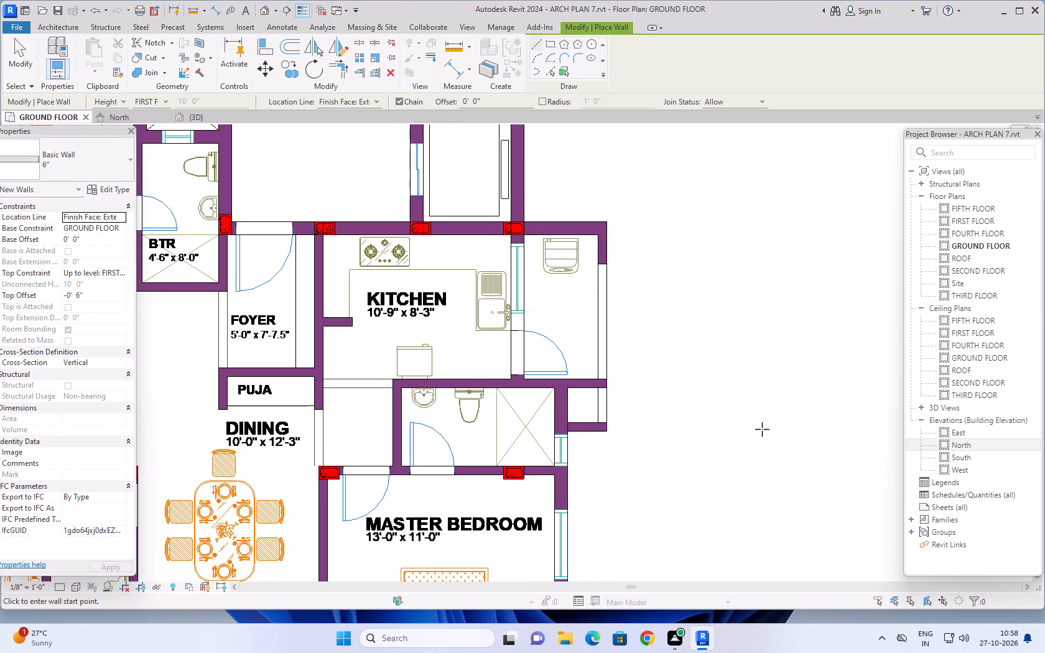
pyautogui.scroll(1, 762, 429)
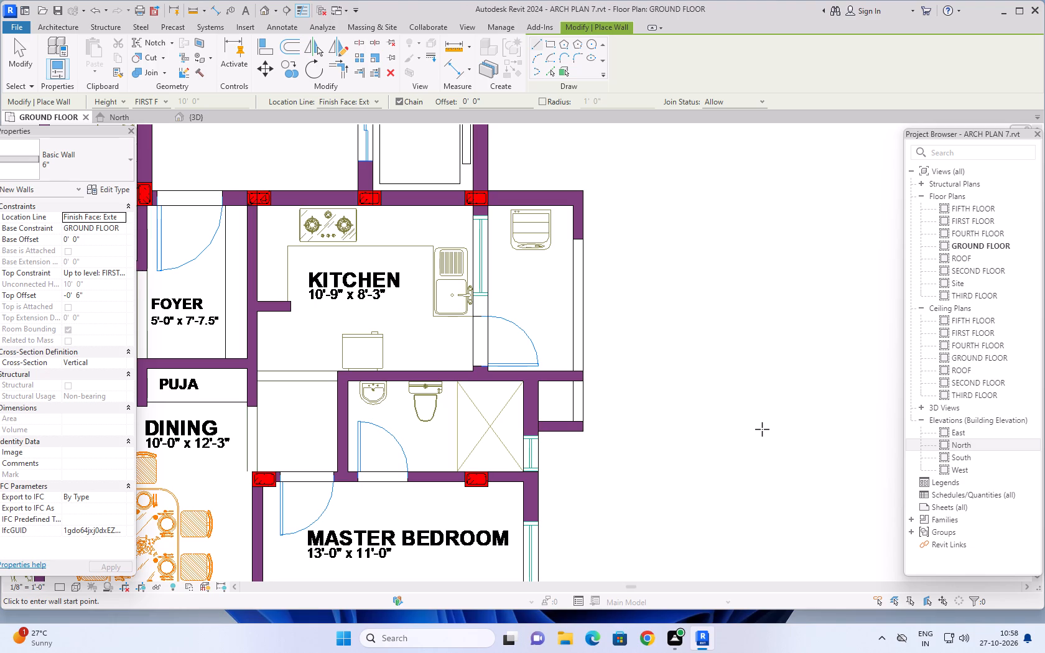
pyautogui.scroll(-3, 584, 453)
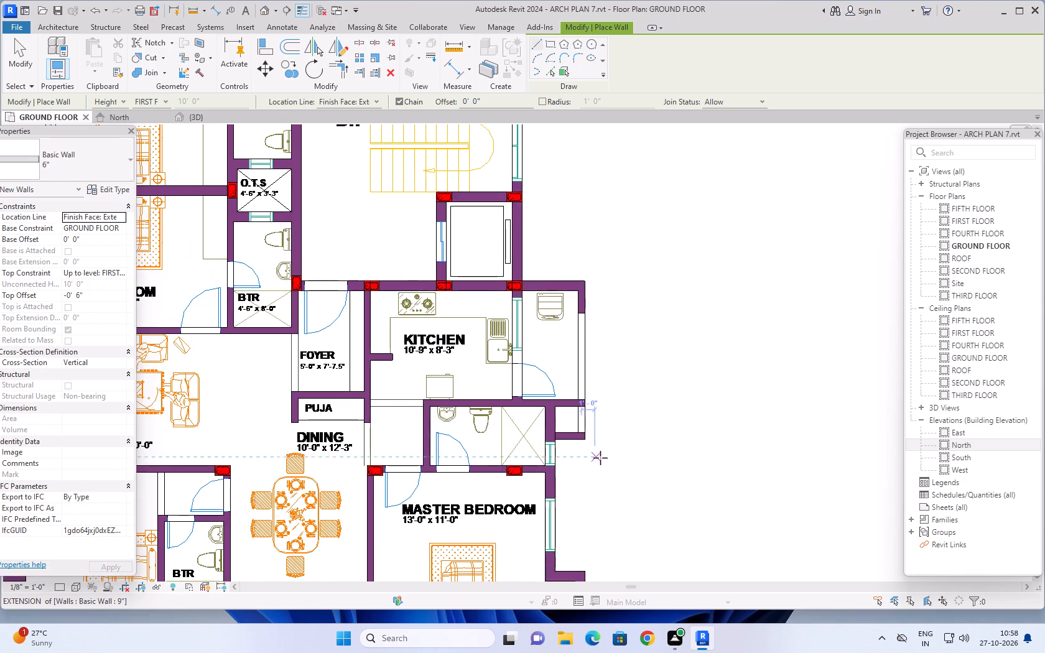
pyautogui.scroll(-3, 600, 458)
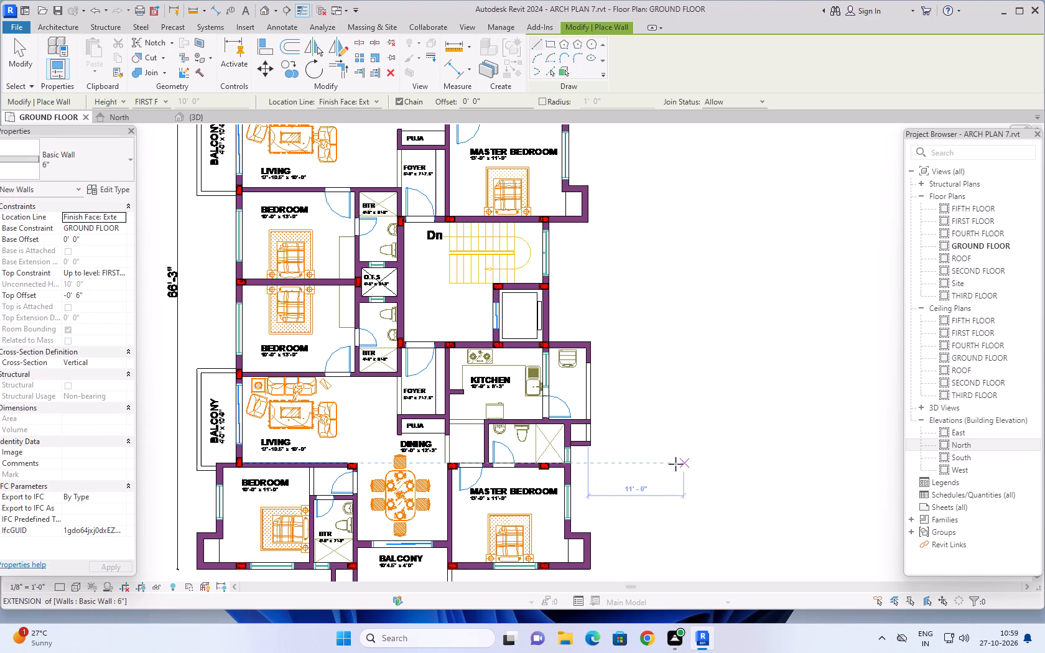
pyautogui.press('Escape')
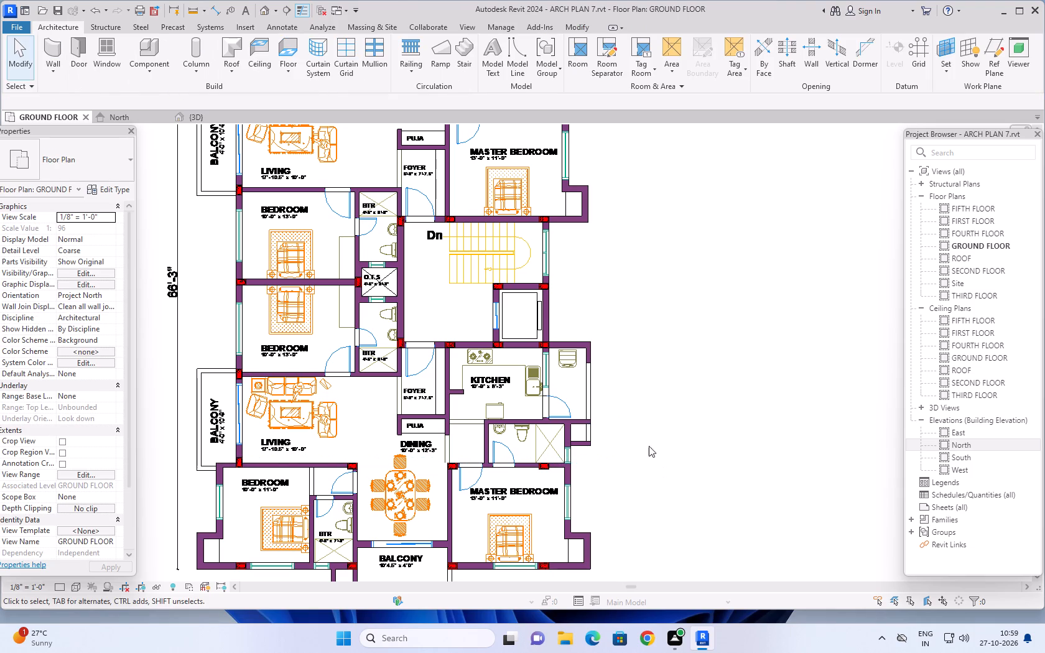
pyautogui.click(195, 116)
pyautogui.scroll(4, 465, 405)
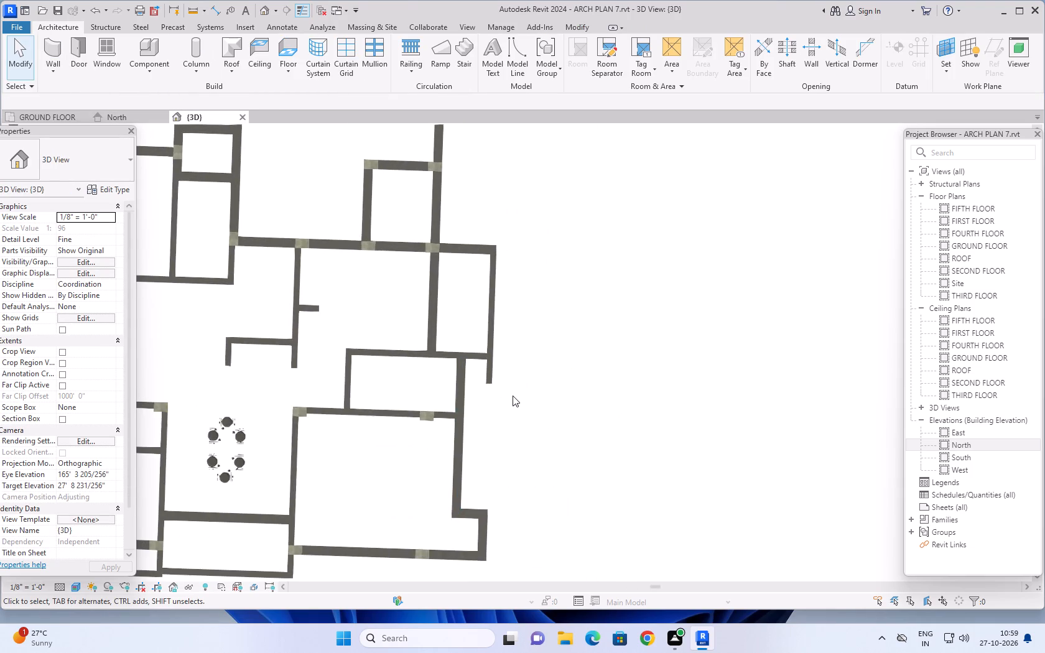
pyautogui.scroll(-1, 541, 309)
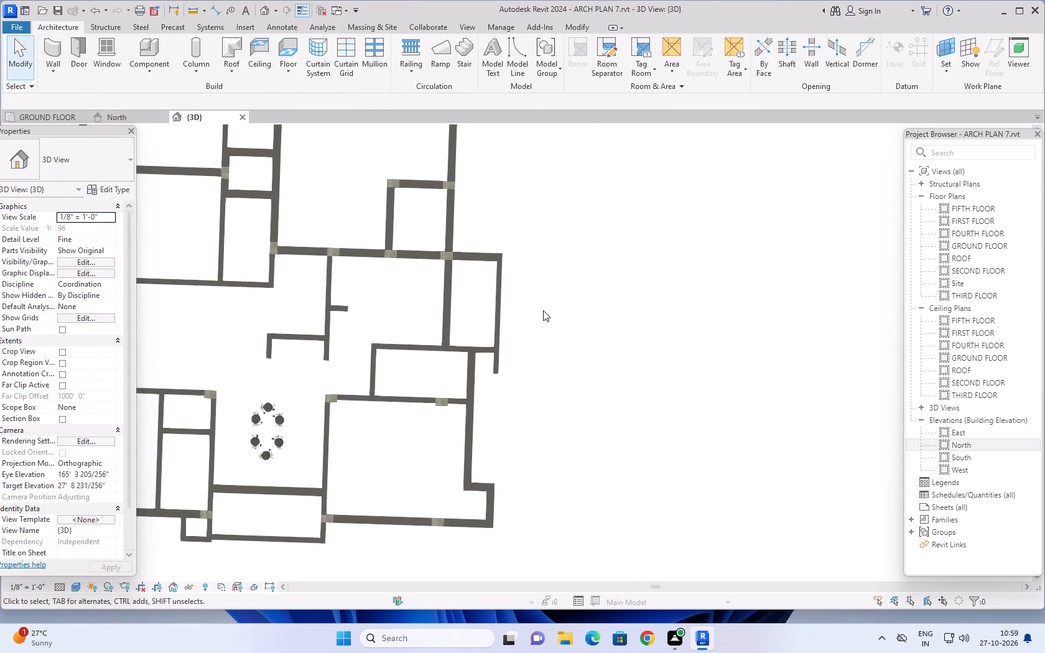
pyautogui.scroll(-1, 554, 308)
pyautogui.moveTo(562, 297); pyautogui.dragTo(589, 325, button='middle')
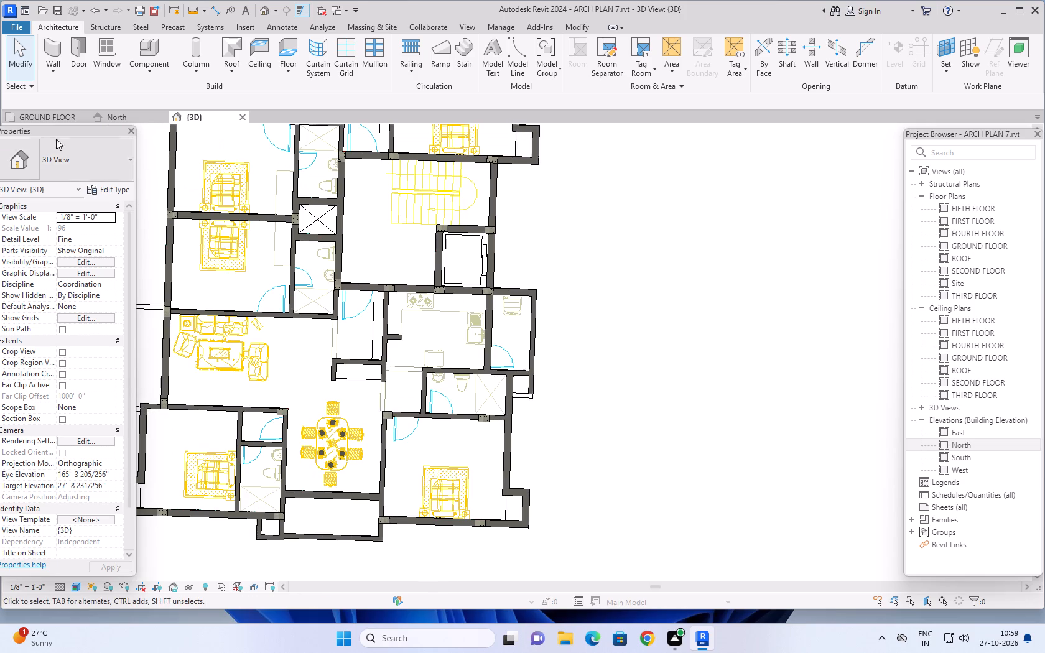
# On the ground floor plan, draw a 6" wall closing the toilet recess, from its outer corner to the 9" wall's outer face.
pyautogui.click(59, 118)
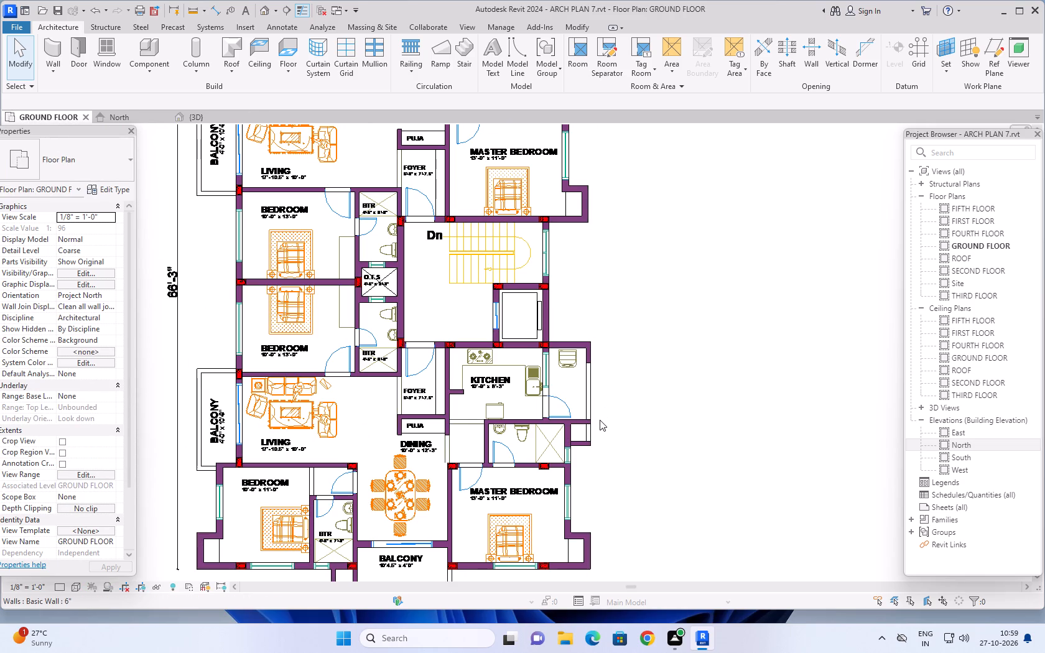
pyautogui.click(57, 42)
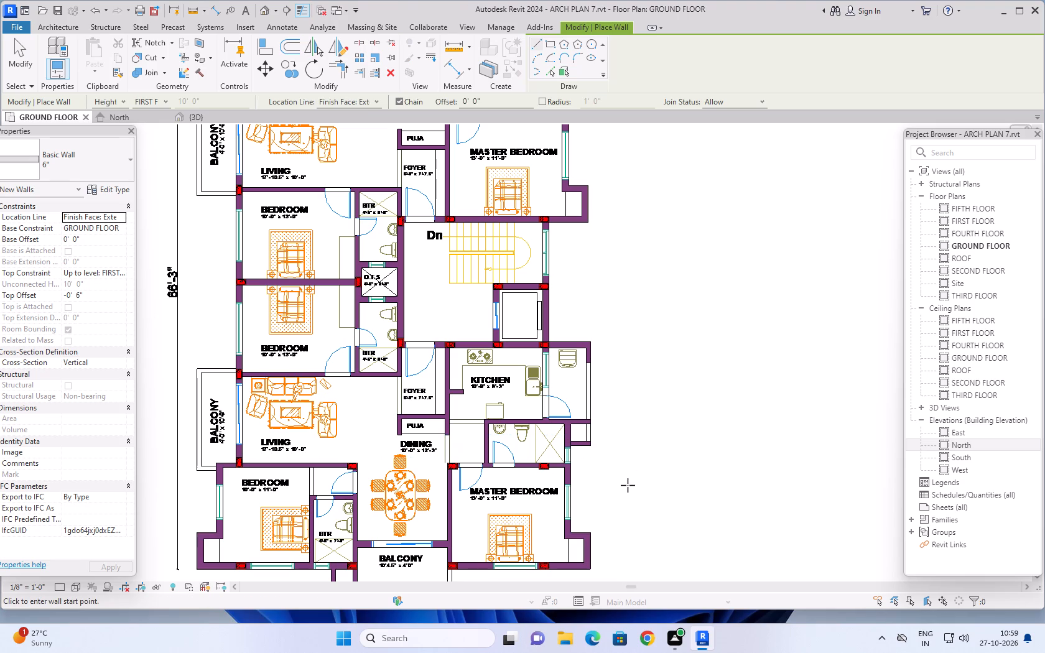
pyautogui.scroll(12, 584, 439)
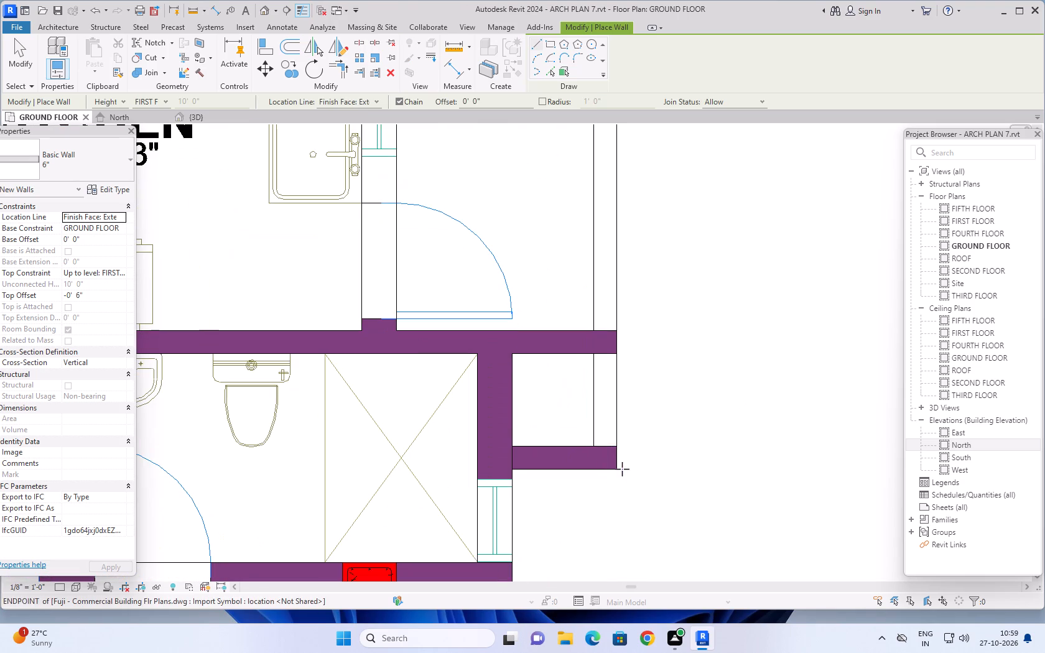
pyautogui.click(618, 467)
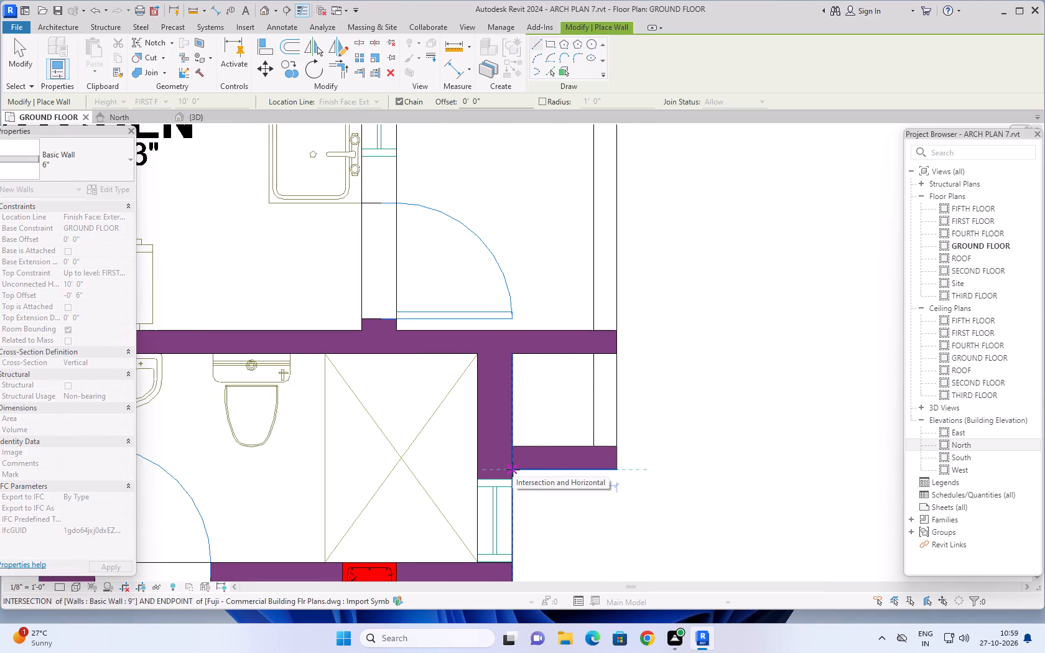
pyautogui.click(513, 470)
pyautogui.press('Escape')
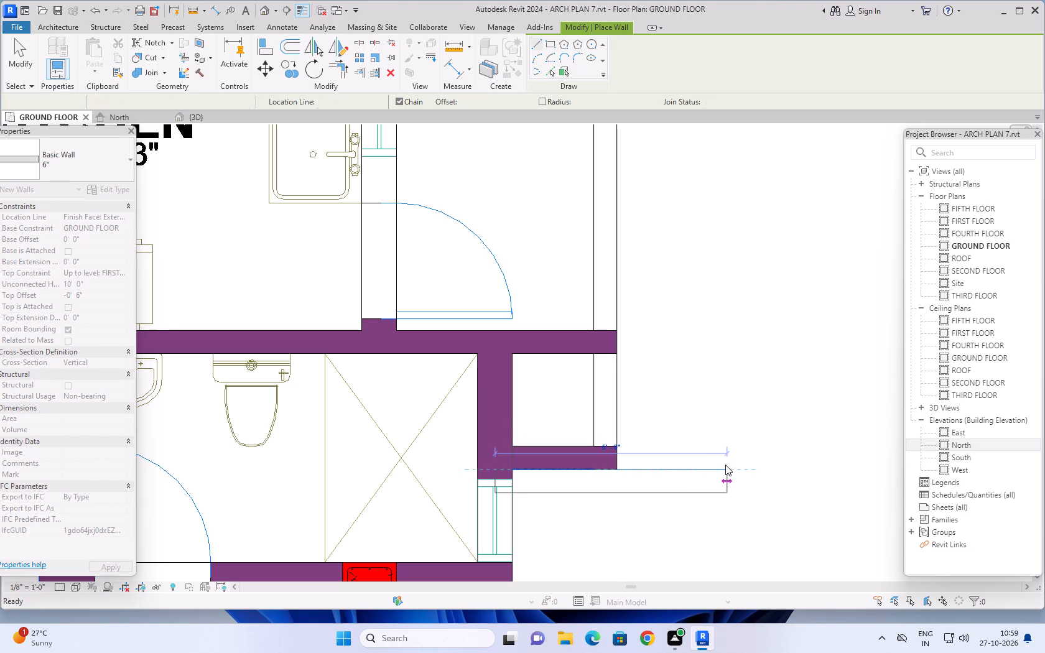
# Review the whole ground floor plan and compare the modelled walls with it in the 3D view.
pyautogui.scroll(-10, 725, 465)
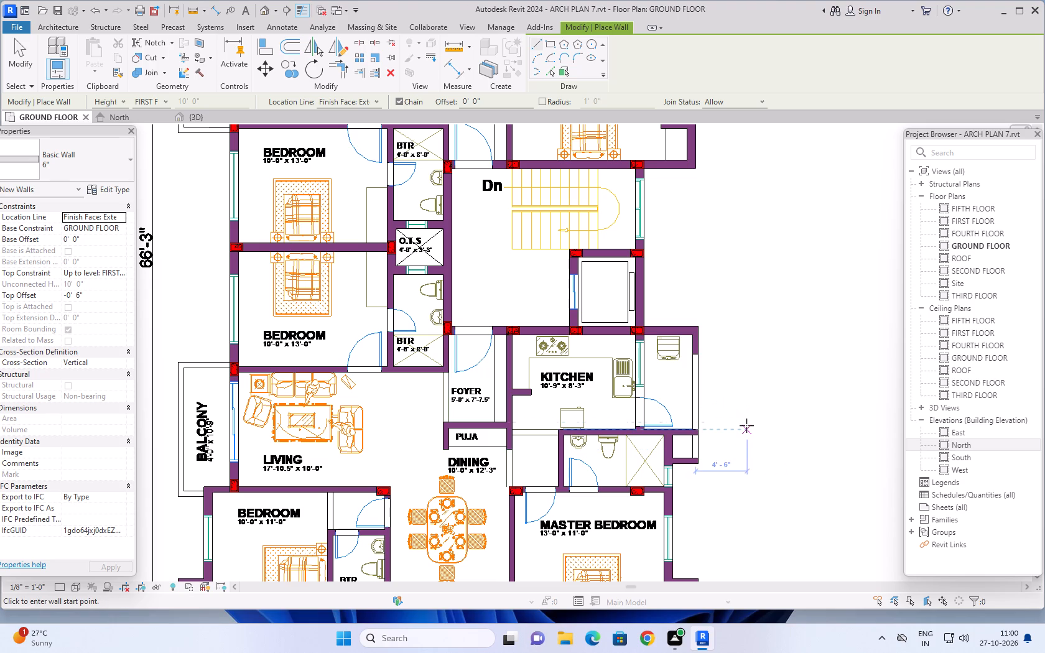
pyautogui.scroll(-2, 796, 410)
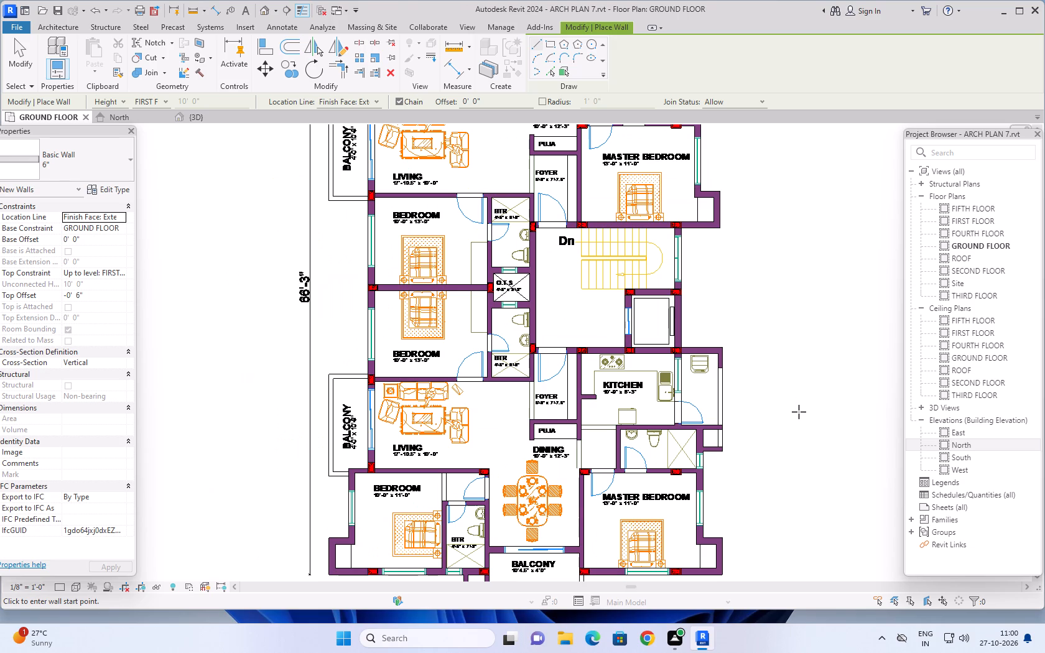
pyautogui.scroll(-4, 807, 404)
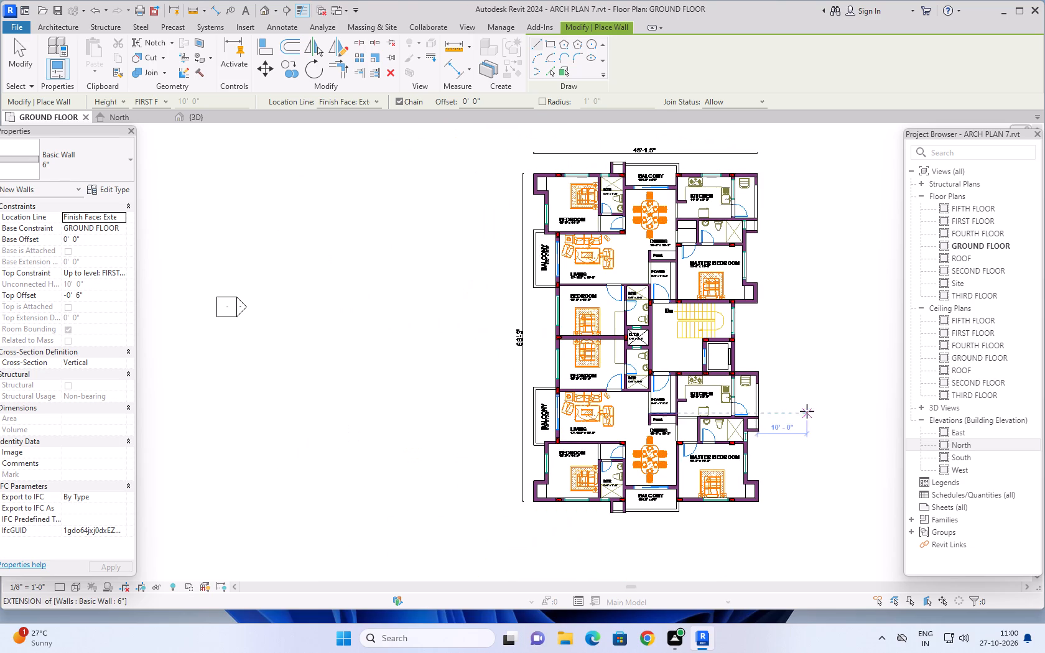
pyautogui.moveTo(807, 415); pyautogui.dragTo(756, 384, button='middle')
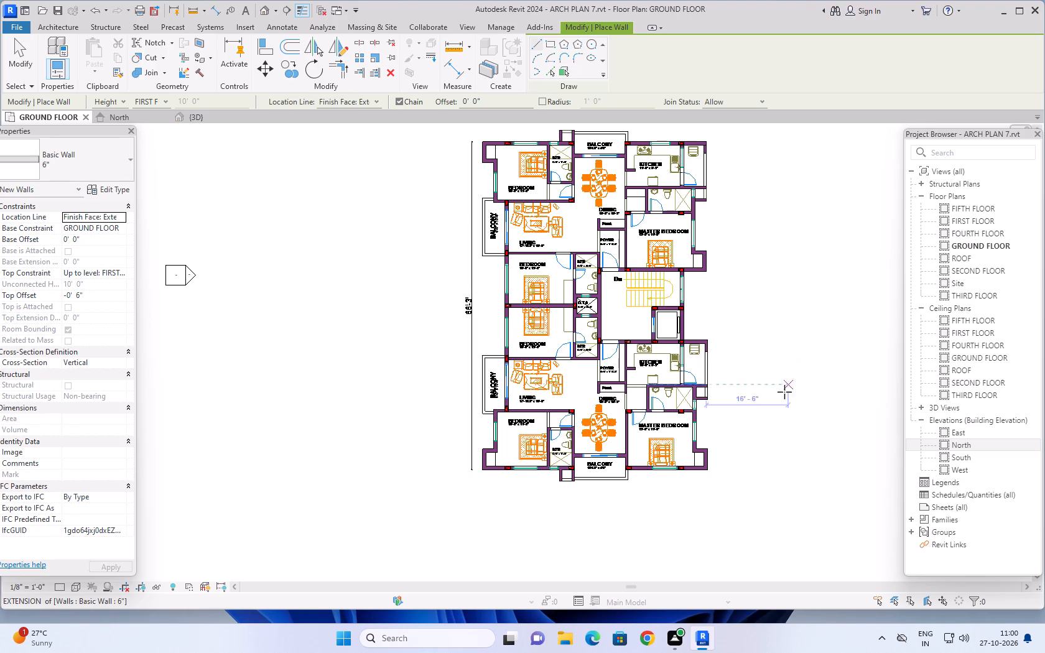
pyautogui.scroll(-2, 785, 479)
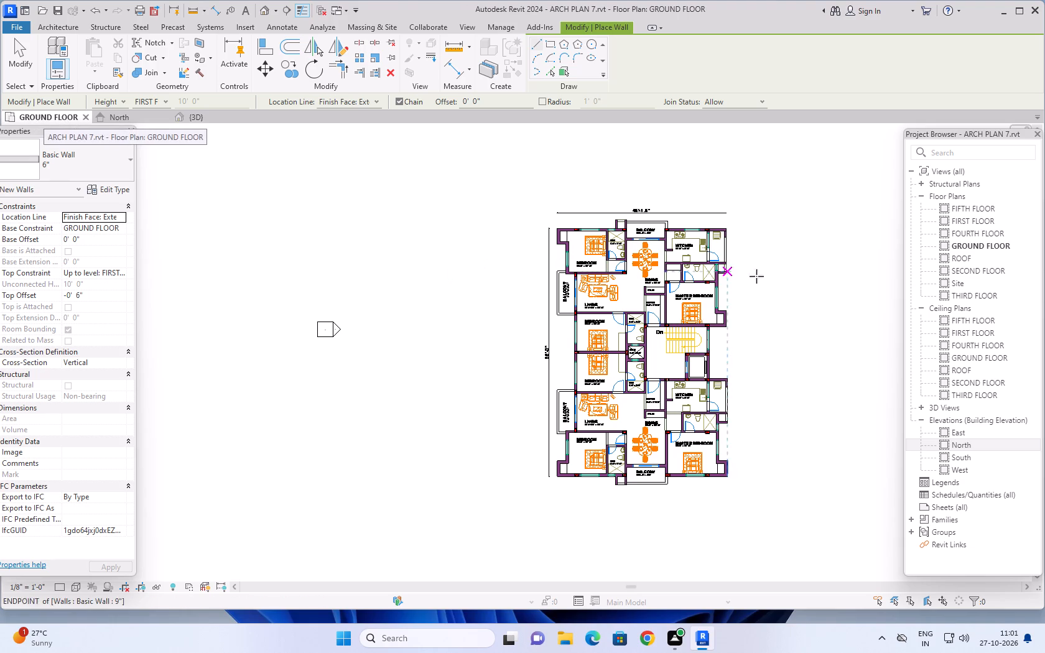
pyautogui.scroll(-3, 764, 279)
pyautogui.scroll(3, 791, 316)
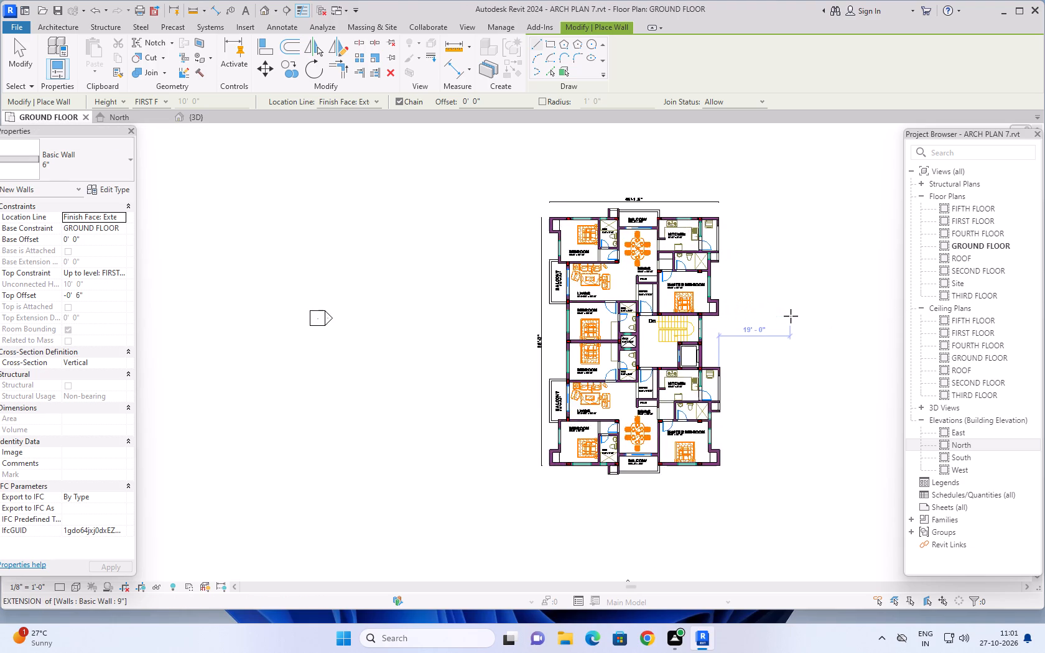
pyautogui.scroll(5, 791, 316)
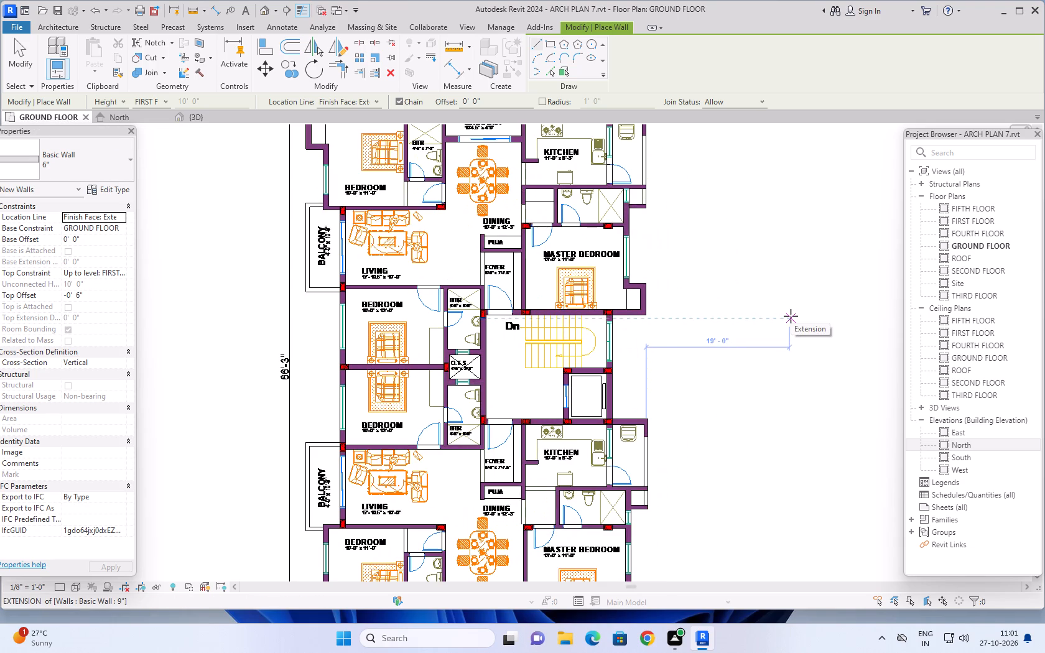
pyautogui.scroll(-2, 791, 316)
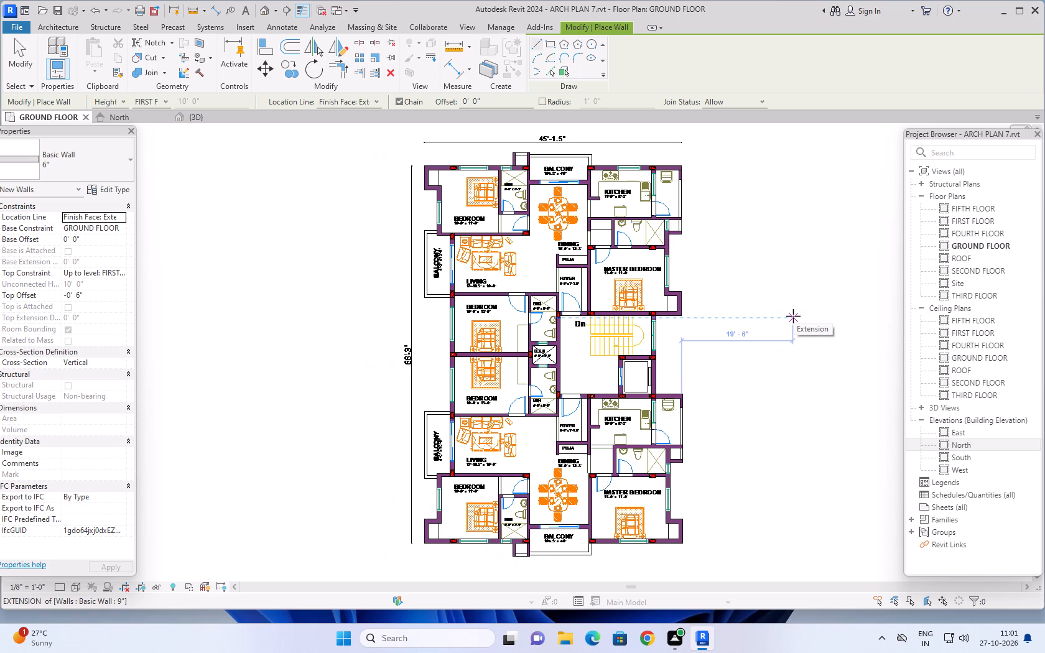
pyautogui.click(195, 119)
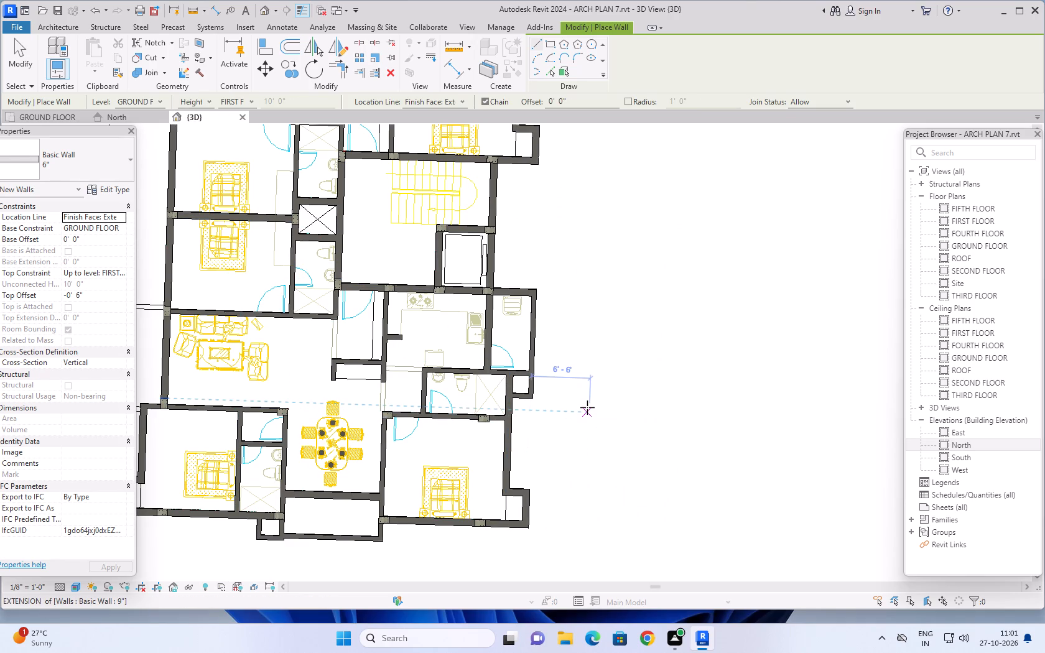
pyautogui.press('Escape')
pyautogui.scroll(-3, 600, 373)
pyautogui.moveTo(621, 346); pyautogui.dragTo(638, 379, button='middle')
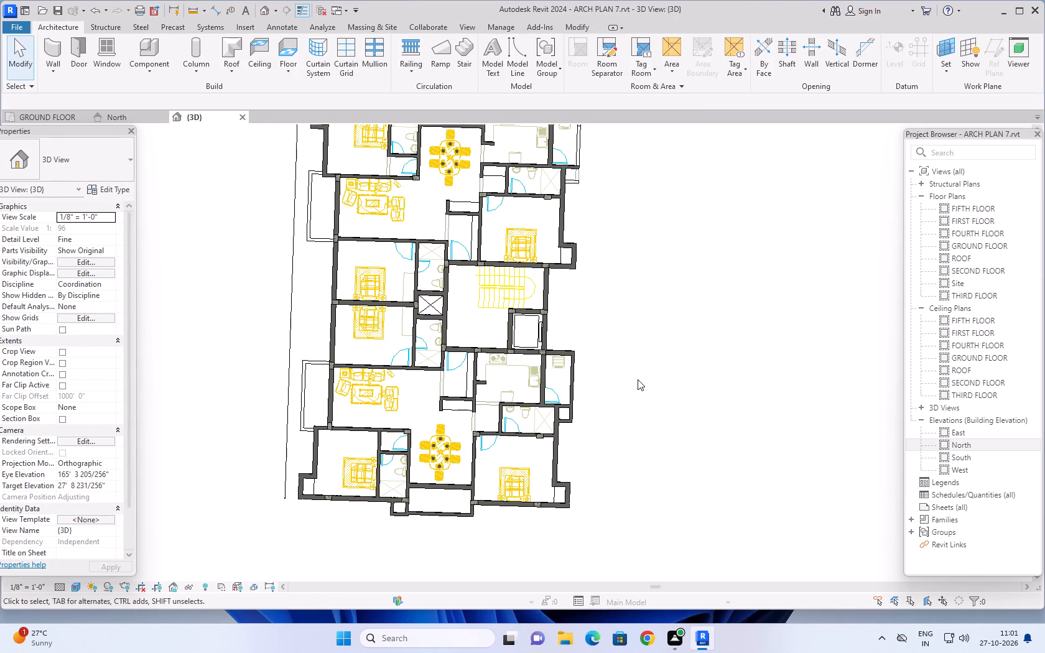
# Examine the modelled ground floor walls in the 3D view from above and from several oblique angles.
pyautogui.keyDown('shift'); pyautogui.moveTo(636, 396); pyautogui.dragTo(629, 432, button='middle'); pyautogui.keyUp('shift')
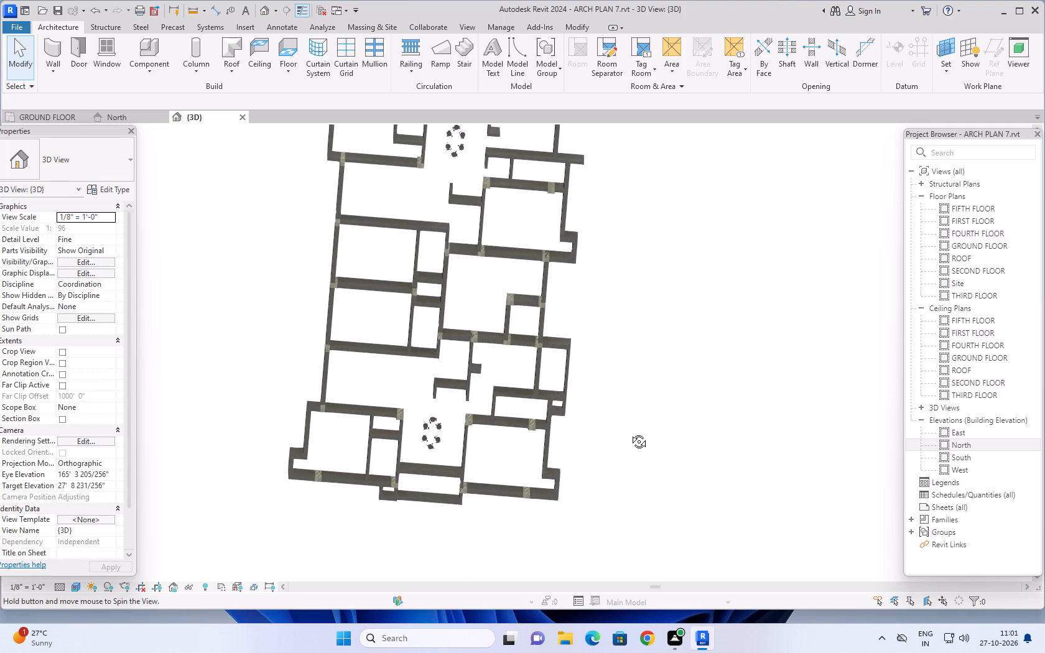
pyautogui.keyDown('shift'); pyautogui.moveTo(629, 432); pyautogui.dragTo(620, 382, button='middle'); pyautogui.keyUp('shift')
pyautogui.moveTo(620, 348); pyautogui.dragTo(628, 384, button='middle')
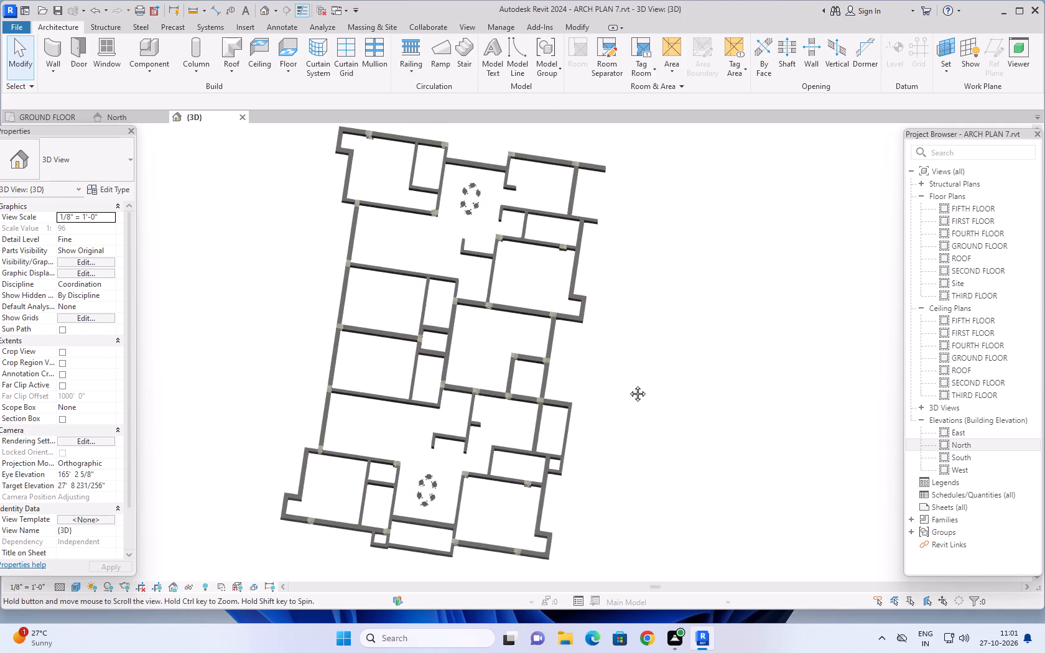
pyautogui.moveTo(628, 384); pyautogui.dragTo(629, 394, button='middle')
pyautogui.keyDown('shift'); pyautogui.moveTo(643, 407); pyautogui.dragTo(616, 171, button='middle'); pyautogui.keyUp('shift')
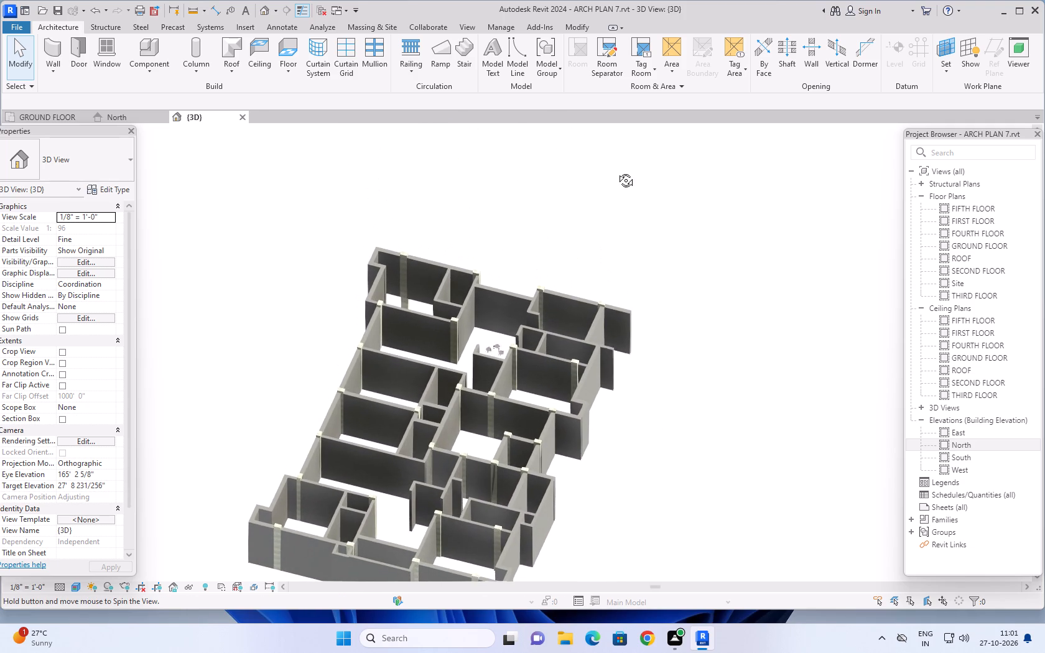
pyautogui.keyDown('shift'); pyautogui.moveTo(616, 171); pyautogui.dragTo(616, 172, button='middle'); pyautogui.keyUp('shift')
pyautogui.moveTo(664, 450); pyautogui.dragTo(697, 371, button='middle')
pyautogui.keyDown('shift'); pyautogui.scroll(1, 692, 398); pyautogui.keyUp('shift')
pyautogui.keyDown('shift'); pyautogui.moveTo(691, 399); pyautogui.dragTo(578, 462, button='middle'); pyautogui.keyUp('shift')
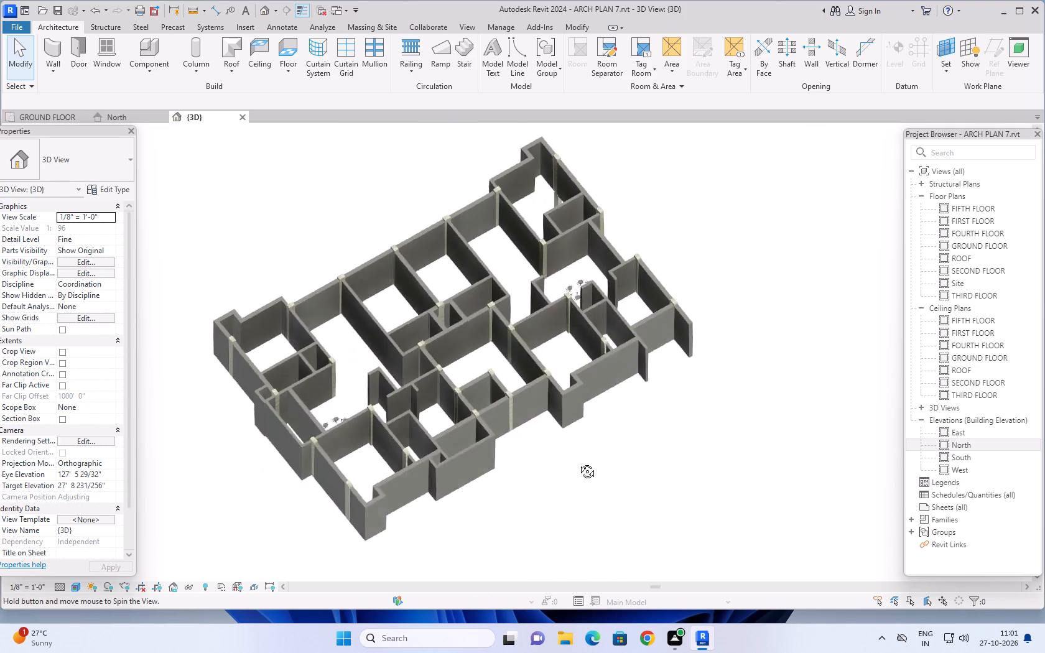
pyautogui.keyDown('shift'); pyautogui.moveTo(578, 462); pyautogui.dragTo(714, 477, button='middle'); pyautogui.keyUp('shift')
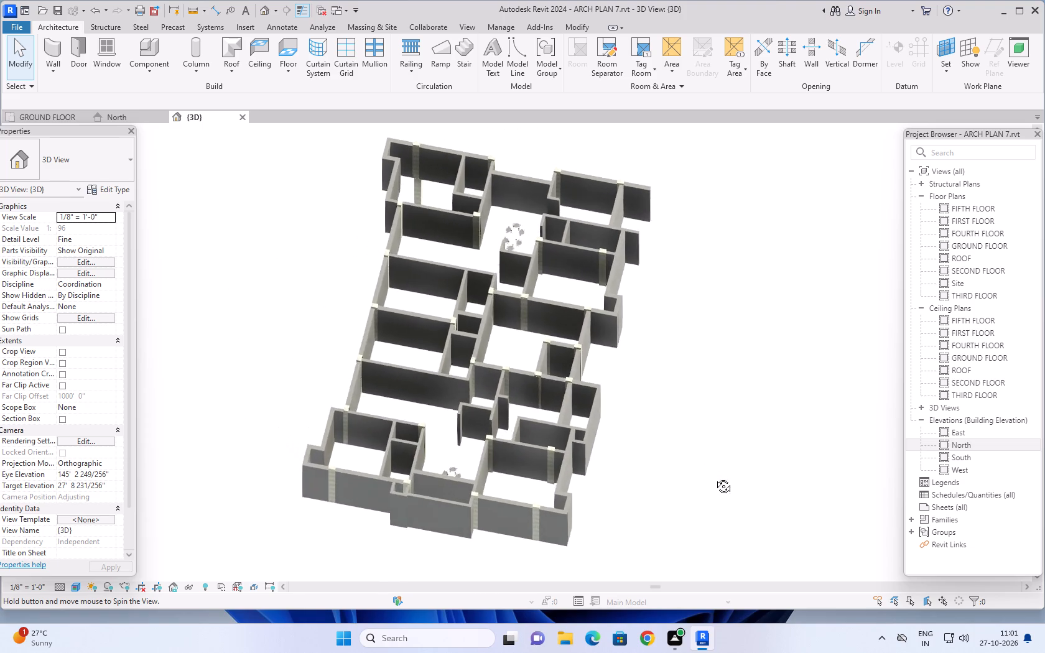
pyautogui.keyDown('shift'); pyautogui.moveTo(714, 477); pyautogui.dragTo(718, 485, button='middle'); pyautogui.keyUp('shift')
pyautogui.moveTo(666, 290); pyautogui.dragTo(677, 391, button='middle')
pyautogui.scroll(1, 657, 331)
pyautogui.moveTo(690, 311); pyautogui.dragTo(705, 336, button='middle')
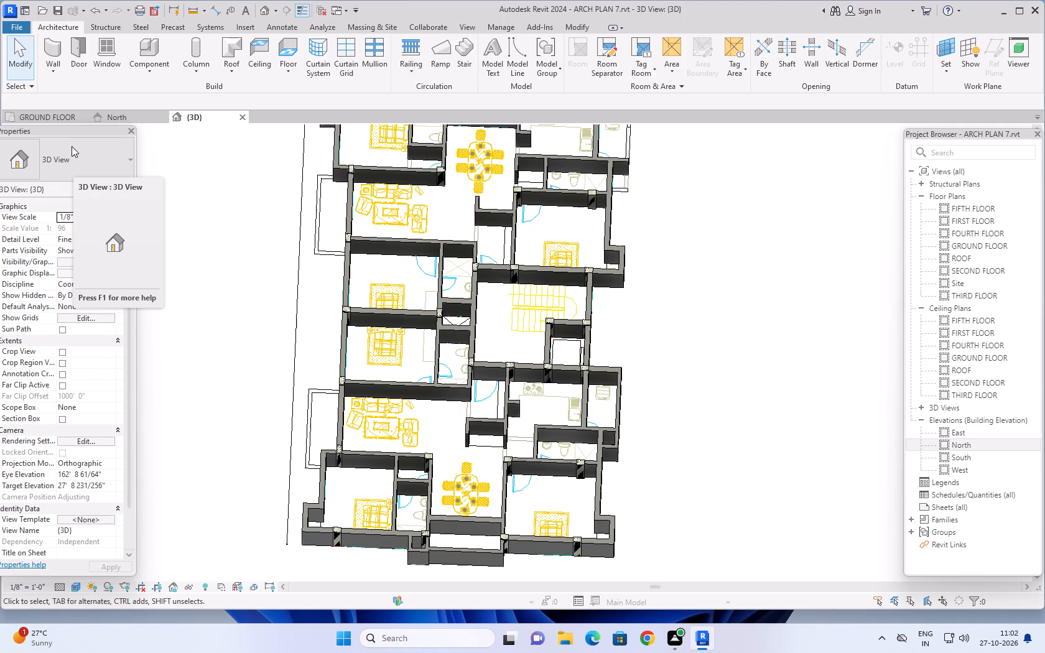
# Compare the whole ground floor plan with the 3D view to find walls still missing.
pyautogui.click(48, 115)
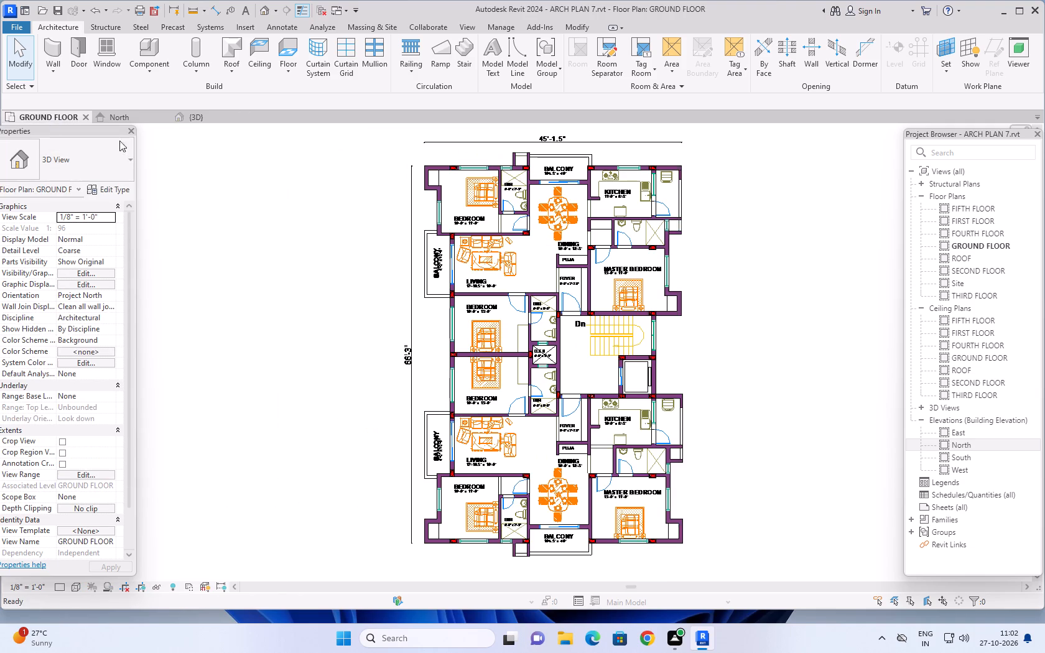
pyautogui.scroll(-1, 645, 314)
pyautogui.moveTo(735, 289); pyautogui.dragTo(699, 287, button='middle')
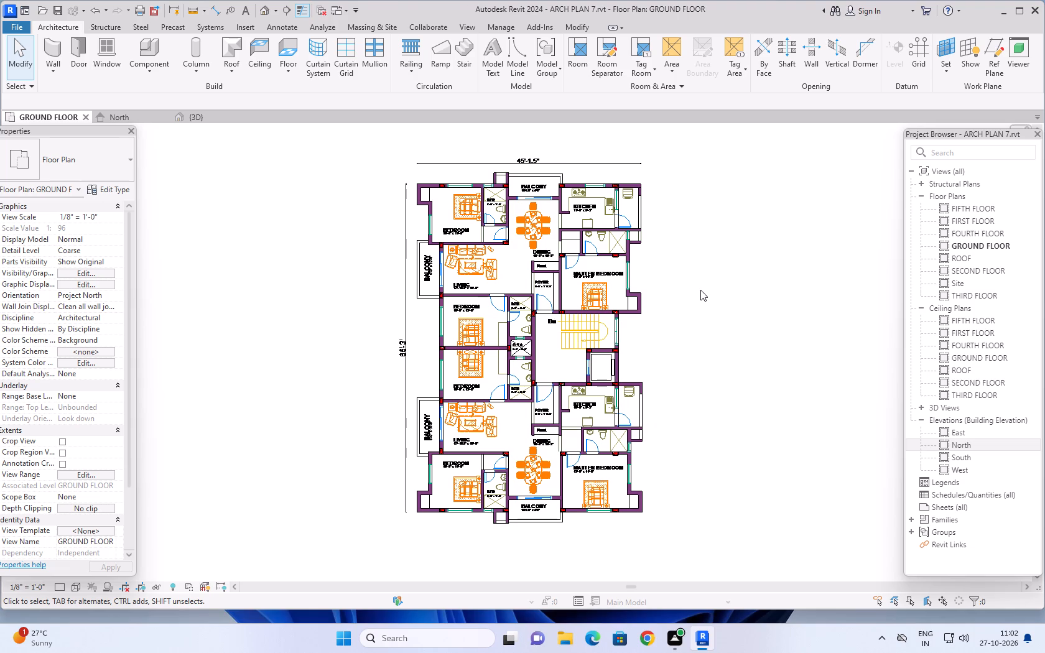
pyautogui.click(195, 117)
pyautogui.scroll(-1, 688, 309)
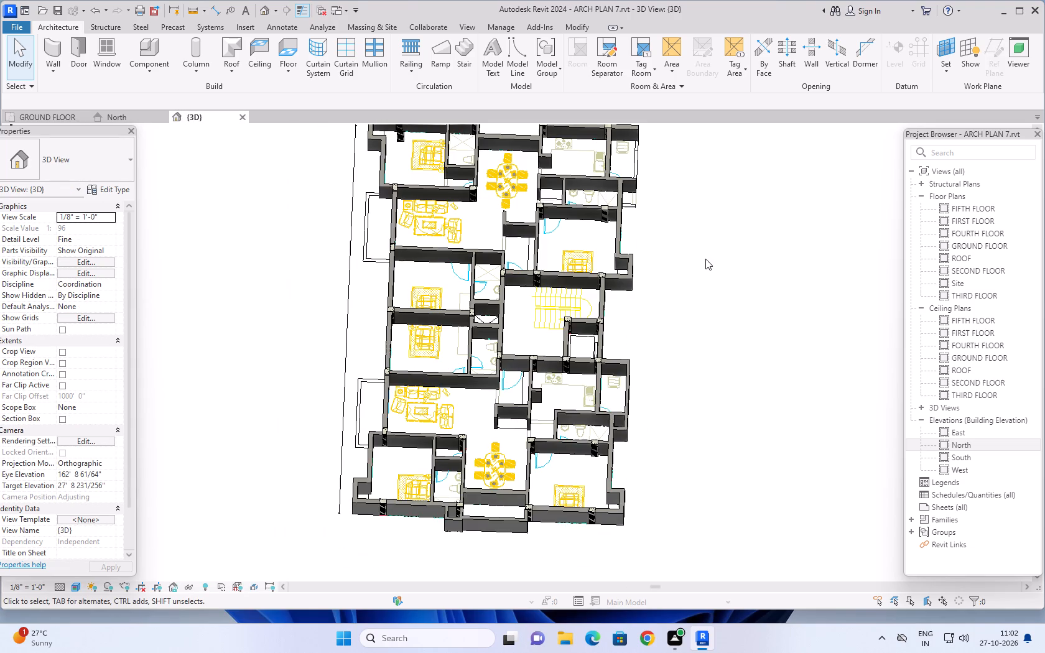
pyautogui.moveTo(706, 257); pyautogui.dragTo(710, 287, button='middle')
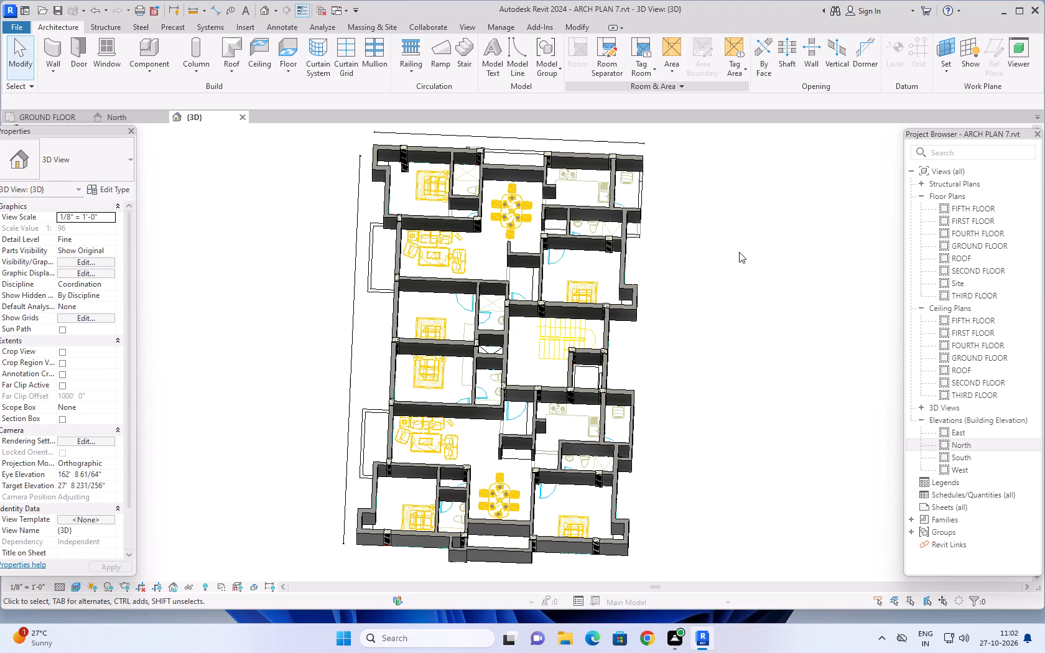
pyautogui.keyDown('shift'); pyautogui.moveTo(739, 252); pyautogui.dragTo(744, 268, button='middle'); pyautogui.keyUp('shift')
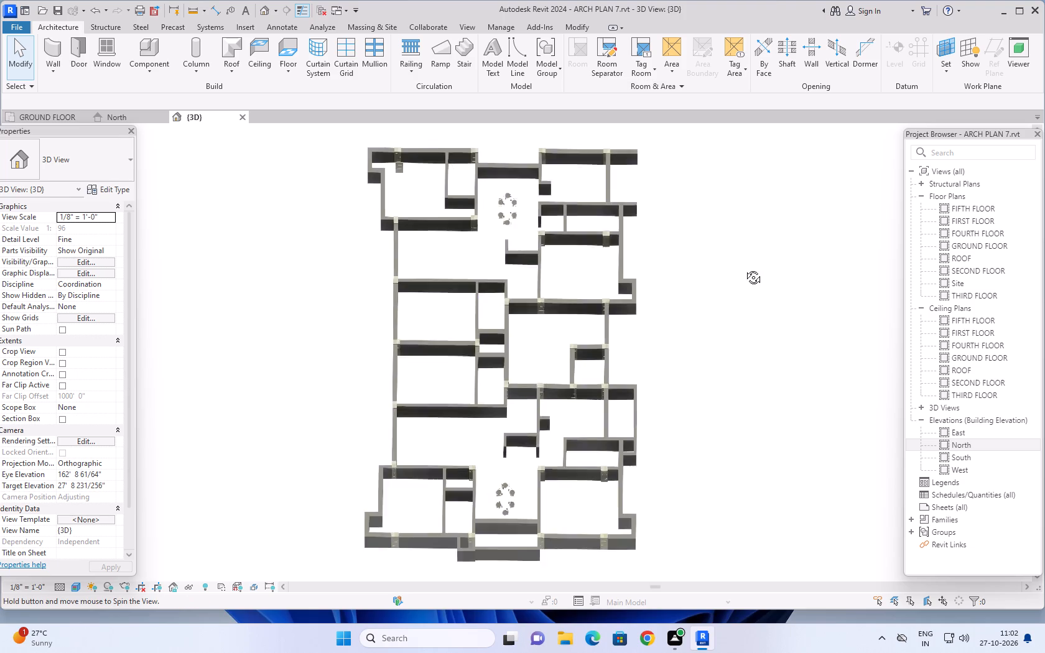
pyautogui.keyDown('shift'); pyautogui.moveTo(744, 268); pyautogui.dragTo(741, 302, button='middle'); pyautogui.keyUp('shift')
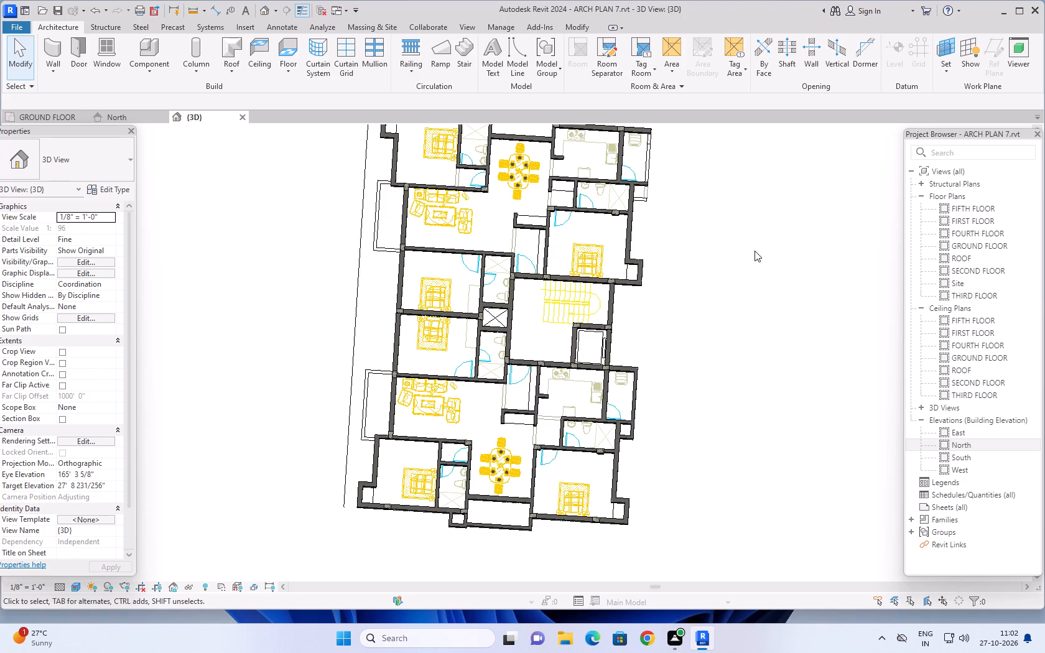
pyautogui.moveTo(755, 250); pyautogui.dragTo(748, 281, button='middle')
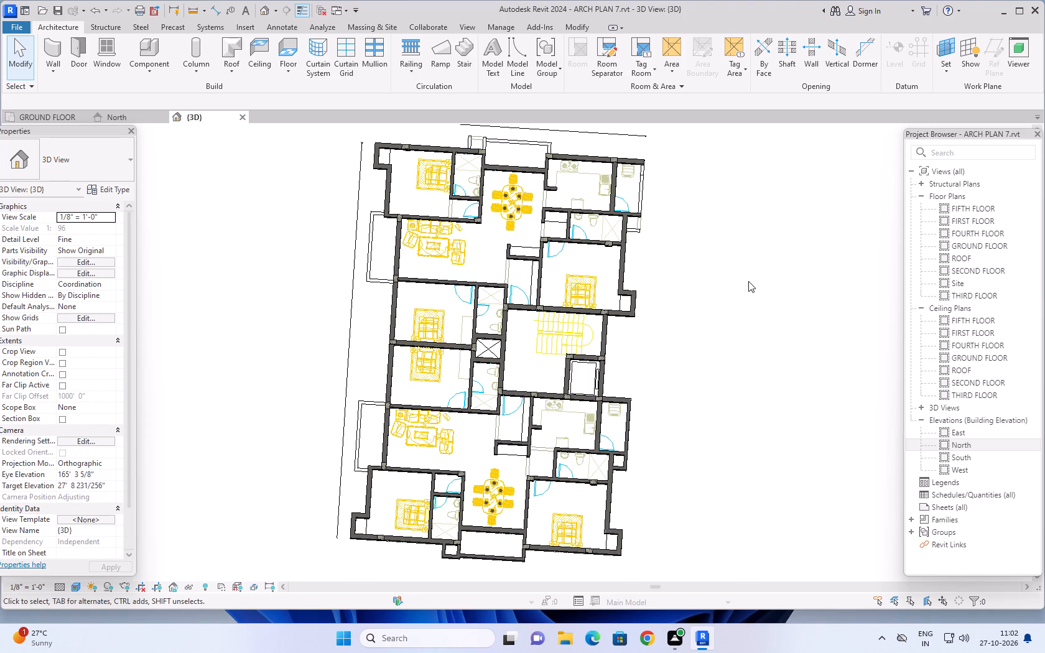
pyautogui.scroll(-1, 748, 281)
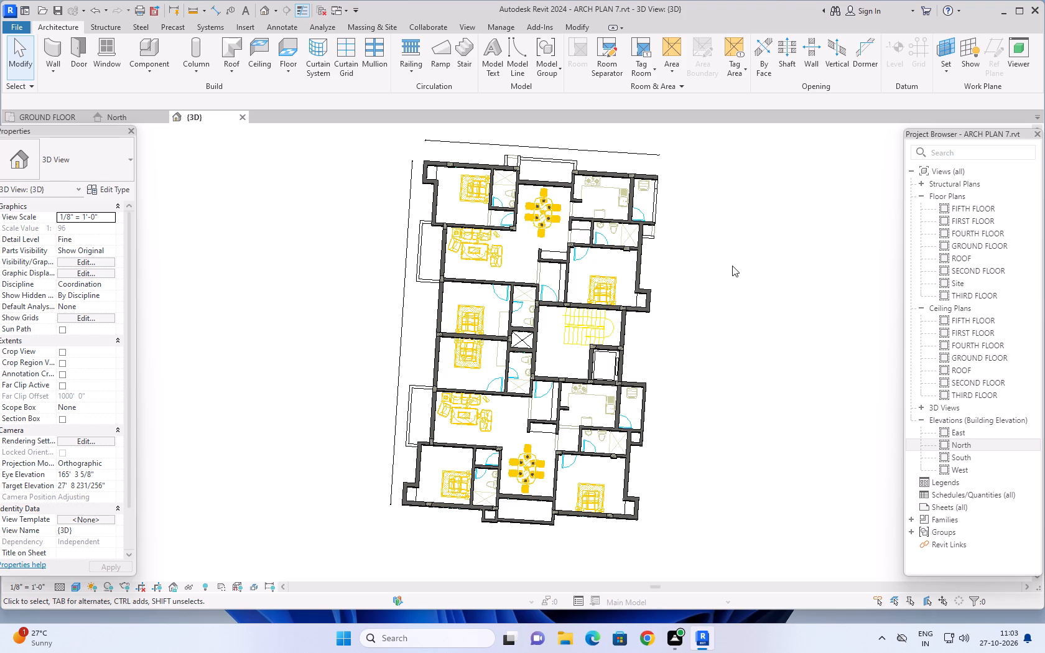
pyautogui.moveTo(730, 281); pyautogui.dragTo(741, 272, button='middle')
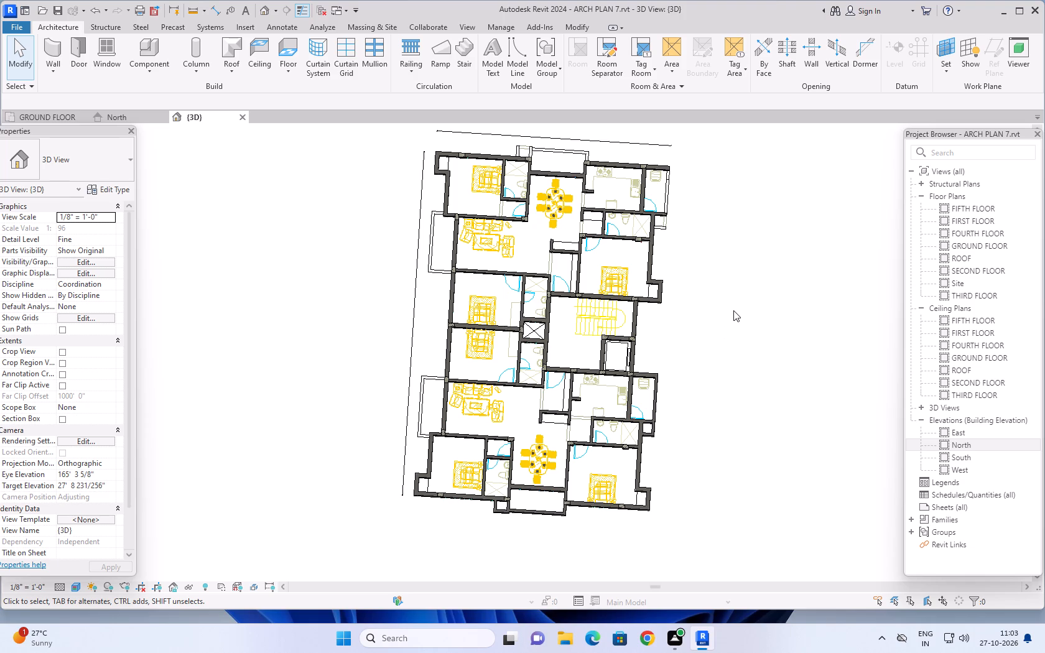
pyautogui.scroll(-1, 733, 310)
pyautogui.moveTo(738, 300); pyautogui.dragTo(733, 299, button='middle')
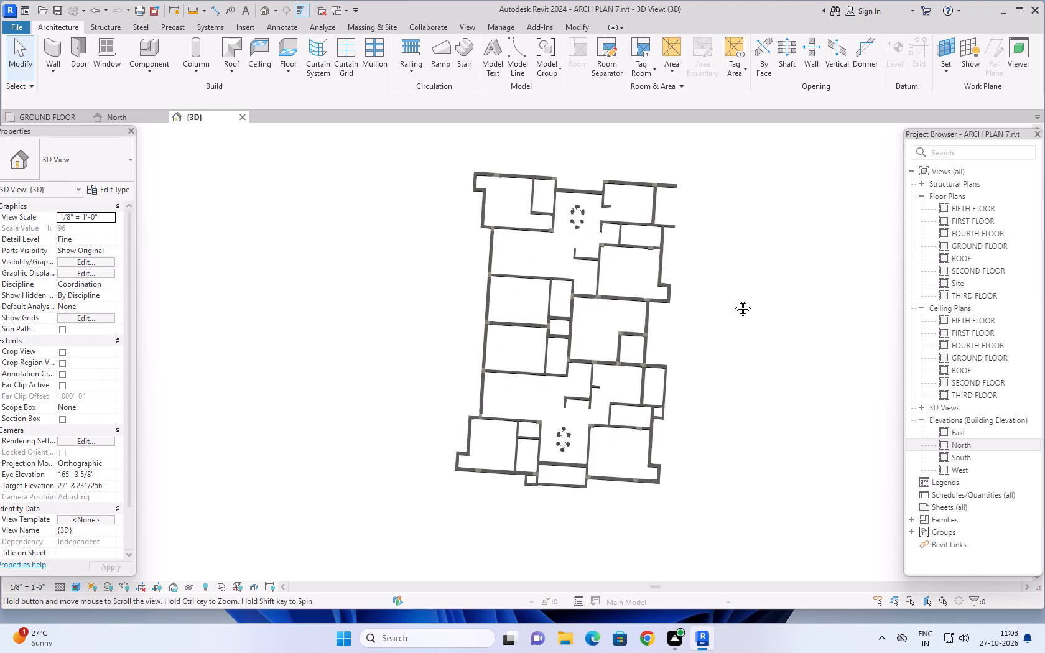
pyautogui.moveTo(733, 299); pyautogui.dragTo(680, 308, button='middle')
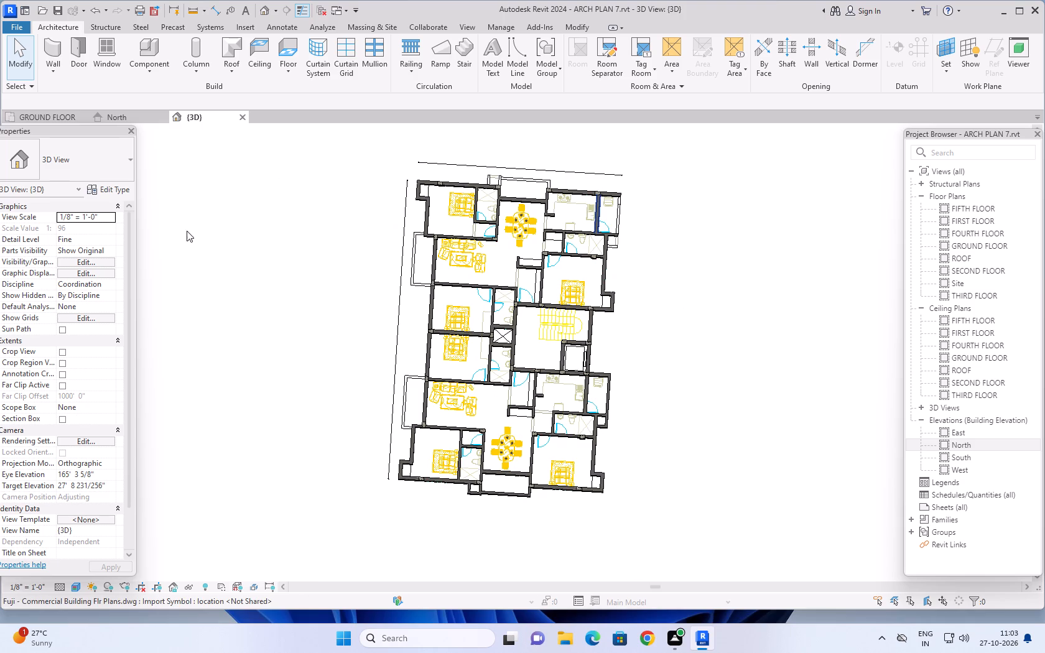
pyautogui.click(60, 115)
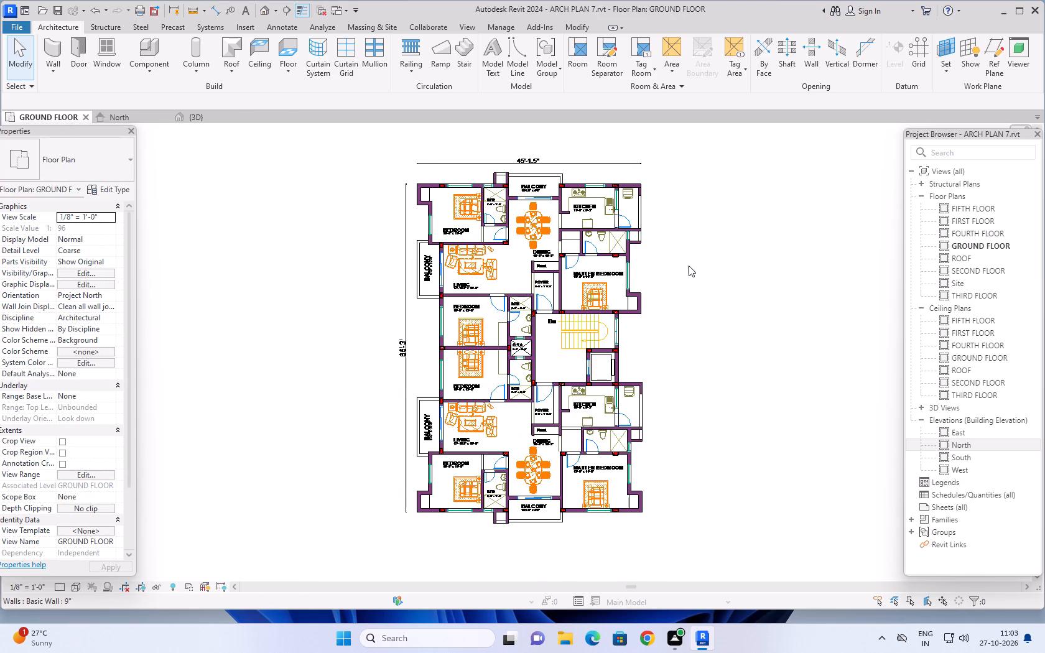
pyautogui.scroll(4, 688, 266)
pyautogui.scroll(-1, 692, 221)
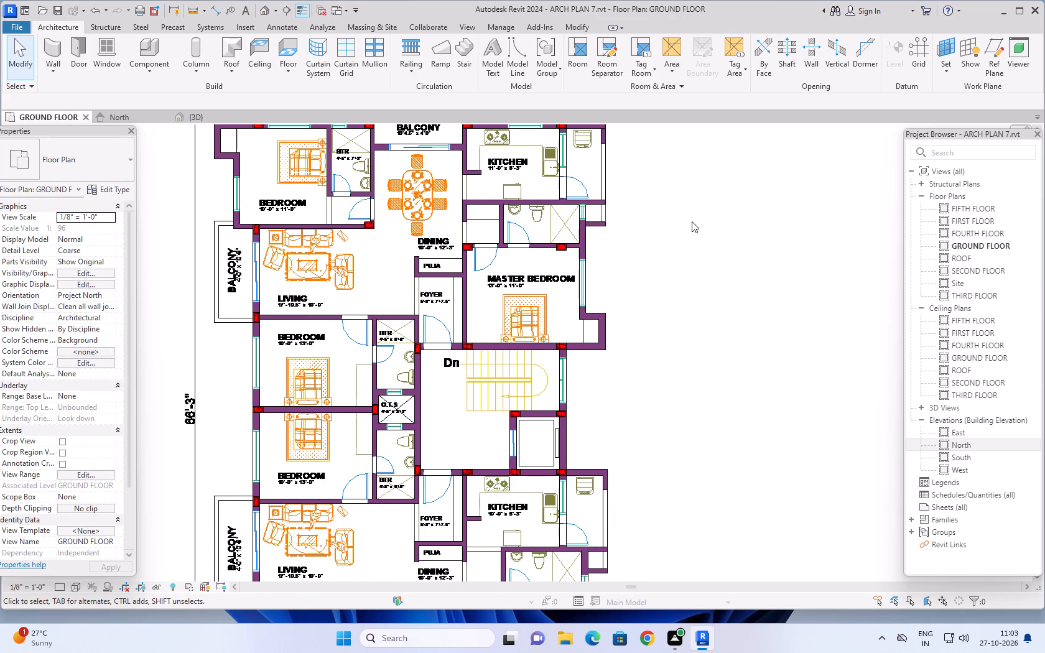
pyautogui.scroll(-2, 692, 221)
pyautogui.moveTo(705, 249); pyautogui.dragTo(697, 210, button='middle')
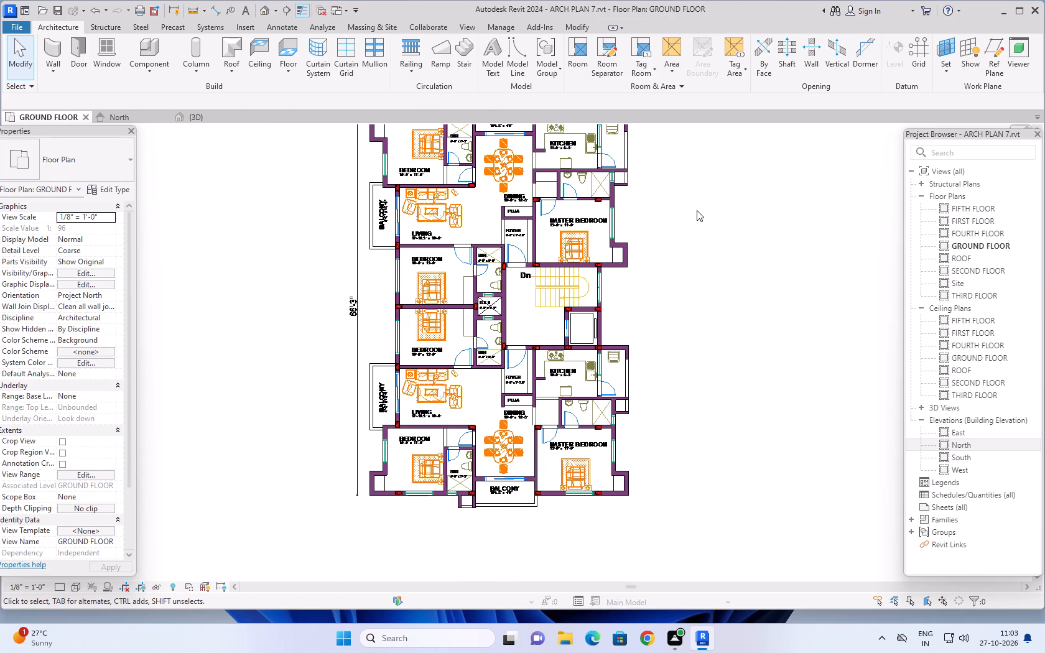
pyautogui.click(191, 118)
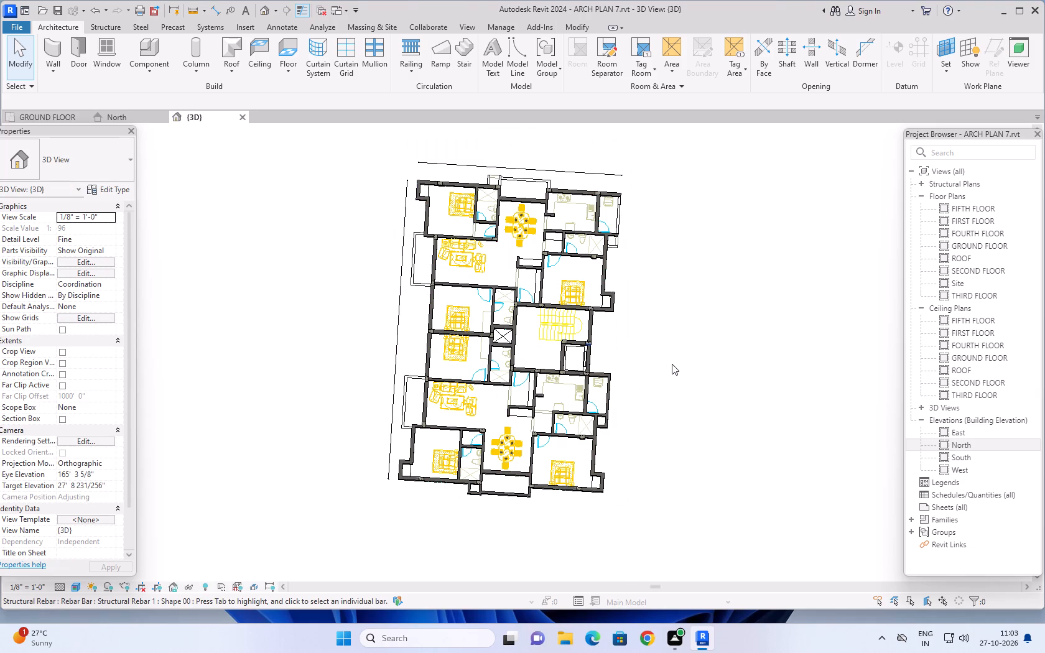
# On the ground floor plan, draw a short 6" wall over the filled stub on the outer side of the upper kitchen's utility area.
pyautogui.click(38, 111)
pyautogui.click(45, 52)
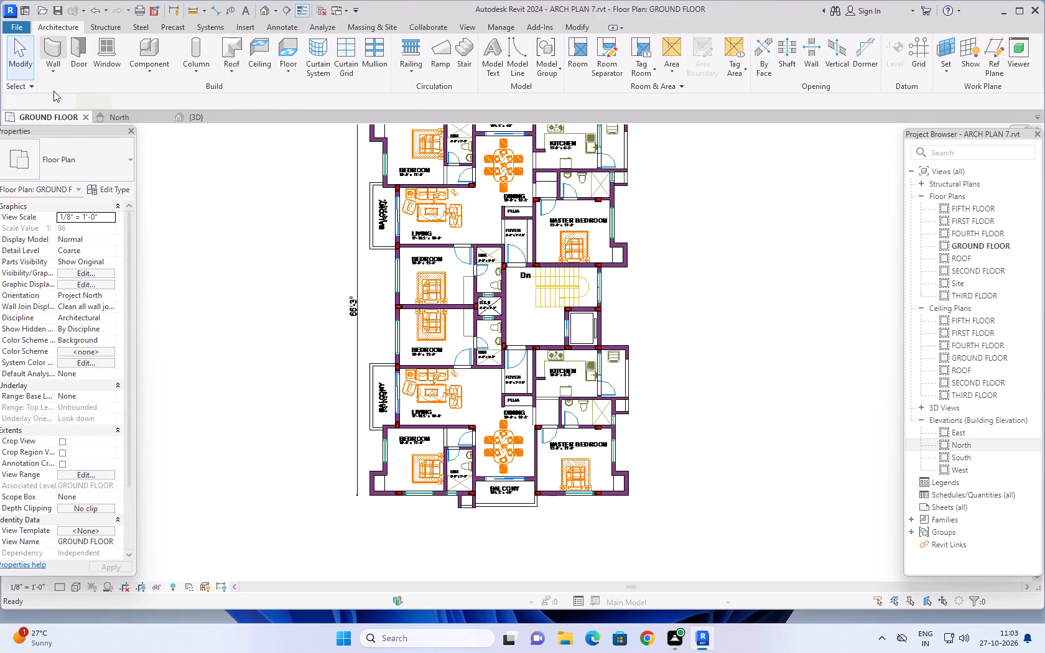
pyautogui.scroll(3, 684, 239)
pyautogui.moveTo(687, 182); pyautogui.dragTo(661, 463, button='middle')
pyautogui.scroll(9, 580, 369)
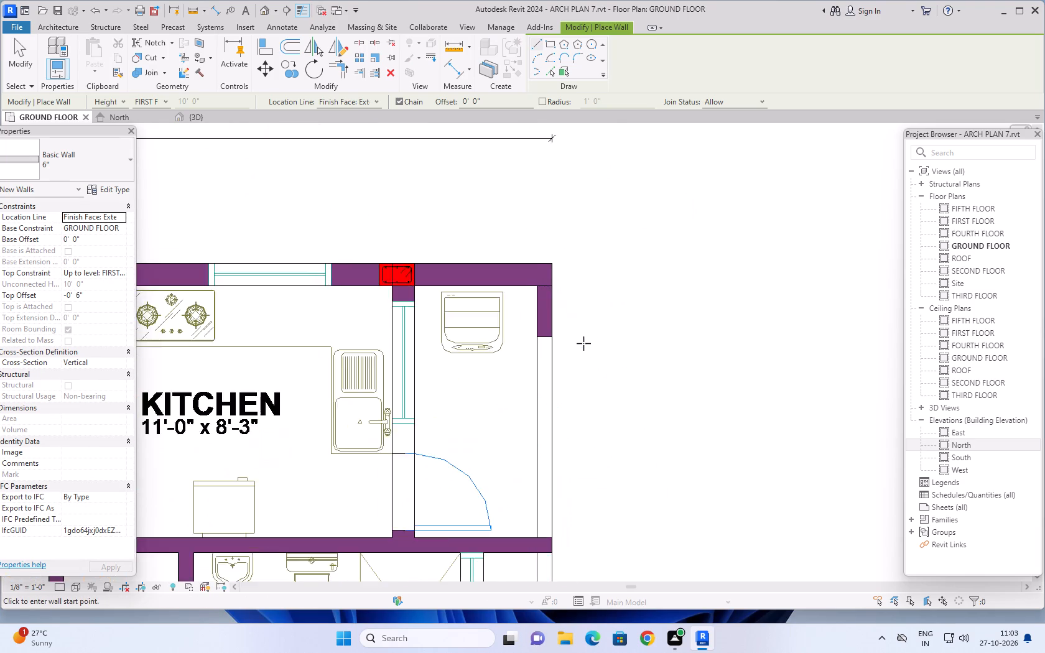
pyautogui.scroll(3, 583, 341)
pyautogui.click(511, 261)
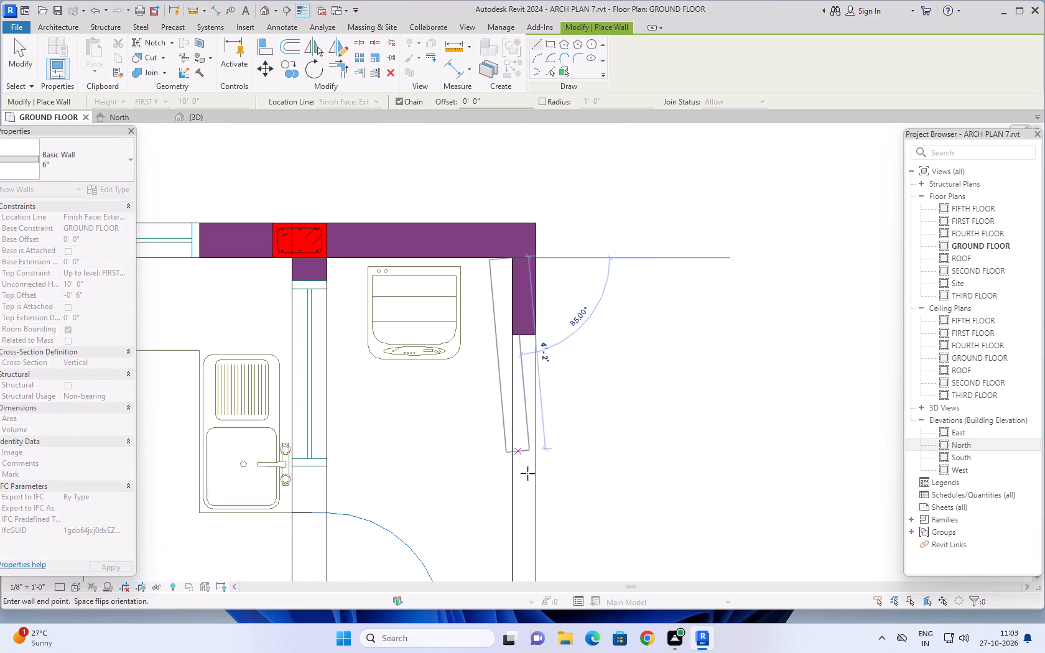
pyautogui.scroll(-7, 501, 516)
pyautogui.moveTo(503, 516); pyautogui.dragTo(501, 373, button='middle')
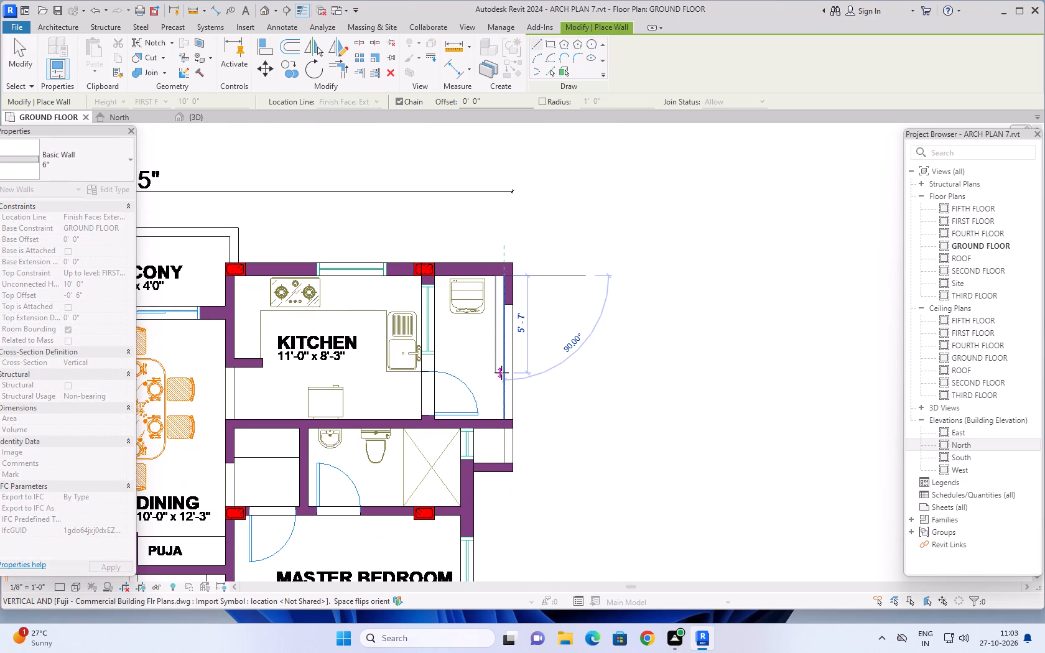
pyautogui.scroll(13, 501, 291)
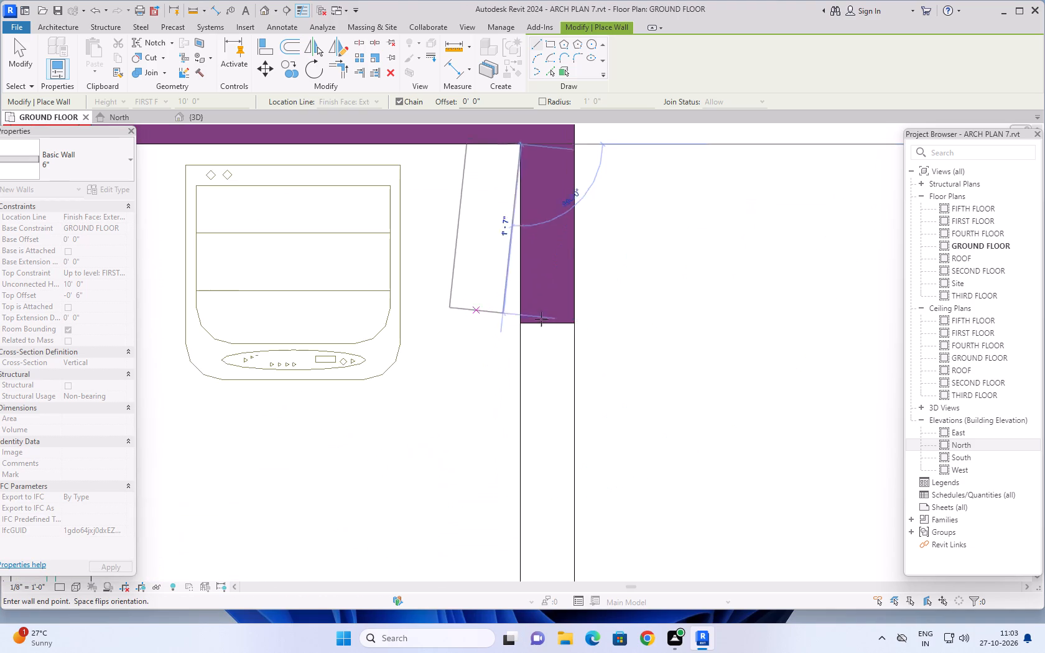
pyautogui.press('space')
pyautogui.click(522, 324)
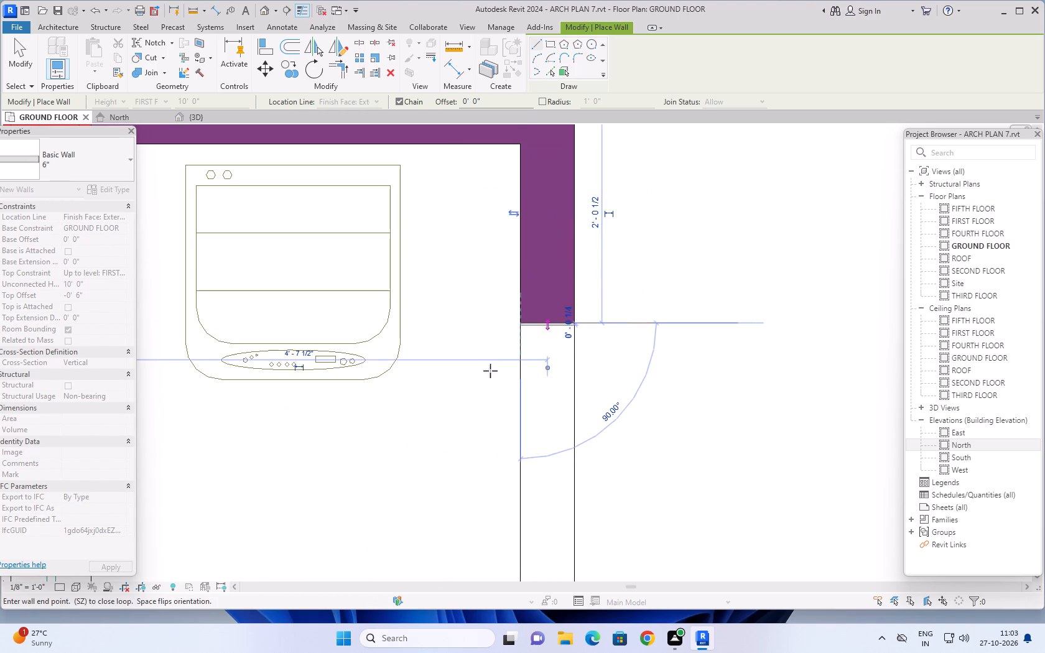
# Continue the 6" wall along the utility area's outer edge down to the wall between the kitchen and toilet.
pyautogui.scroll(-4, 510, 482)
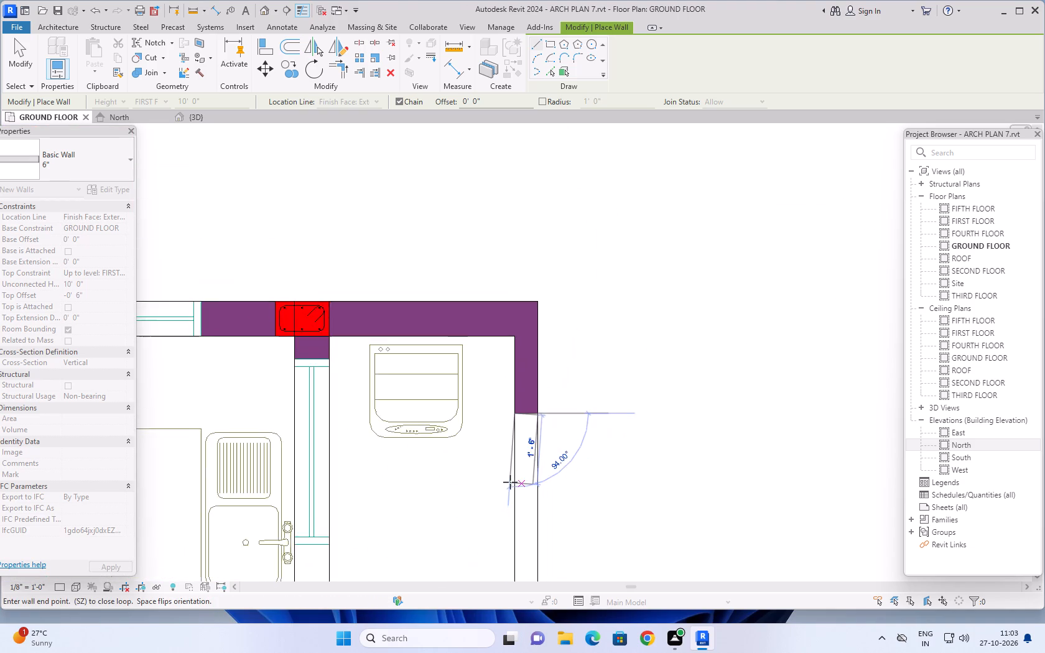
pyautogui.scroll(-3, 510, 482)
pyautogui.moveTo(510, 482); pyautogui.dragTo(502, 243, button='middle')
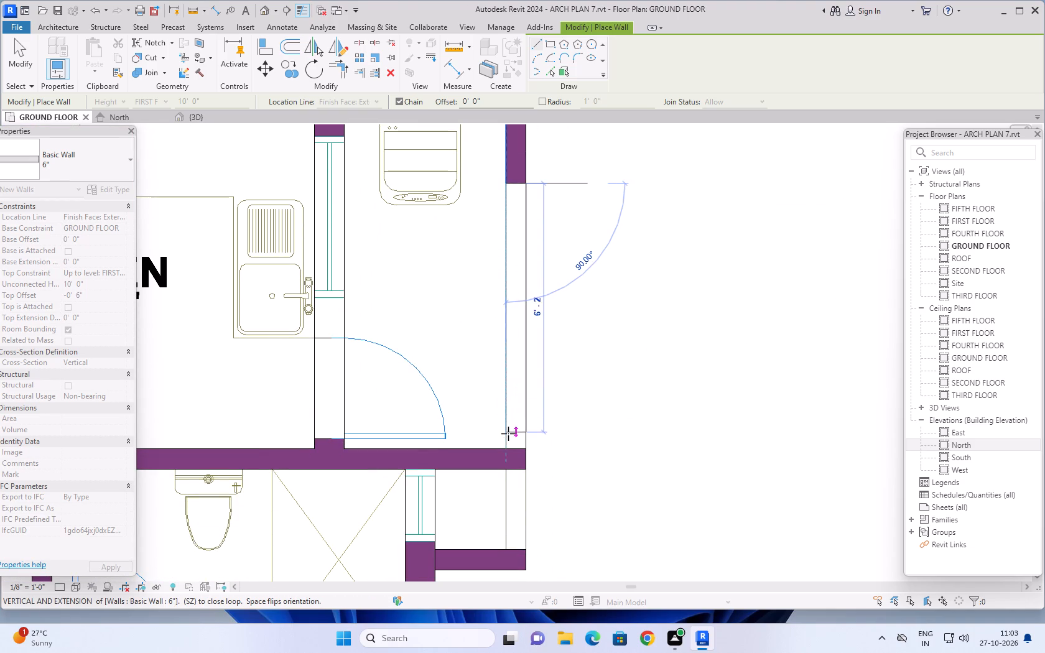
pyautogui.click(506, 448)
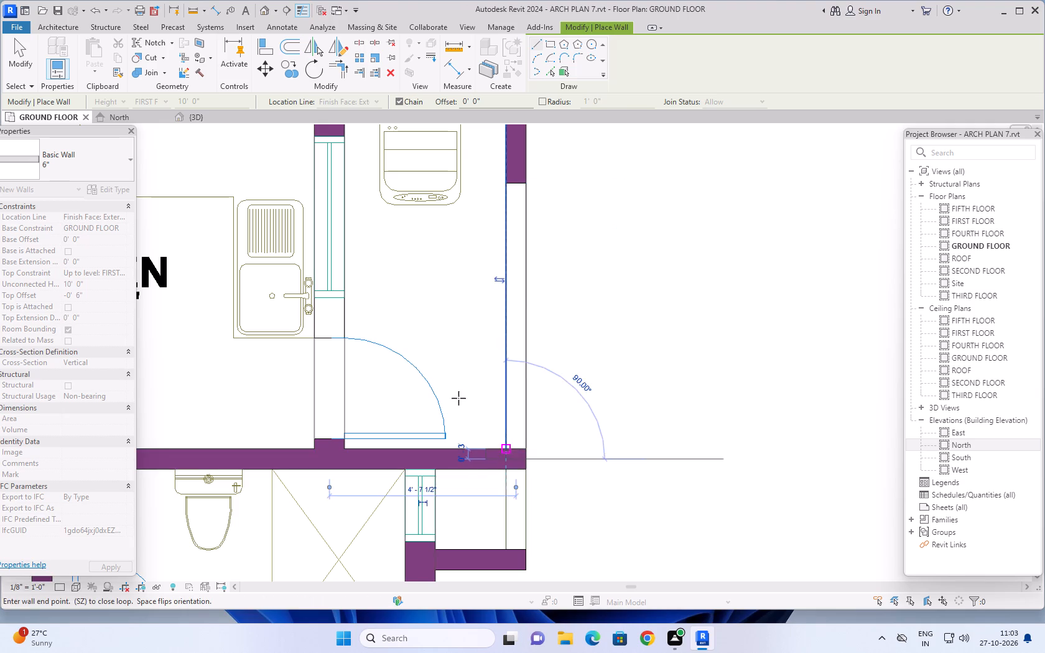
pyautogui.scroll(-3, 458, 390)
pyautogui.moveTo(458, 389); pyautogui.dragTo(463, 314, button='middle')
pyautogui.press('Escape')
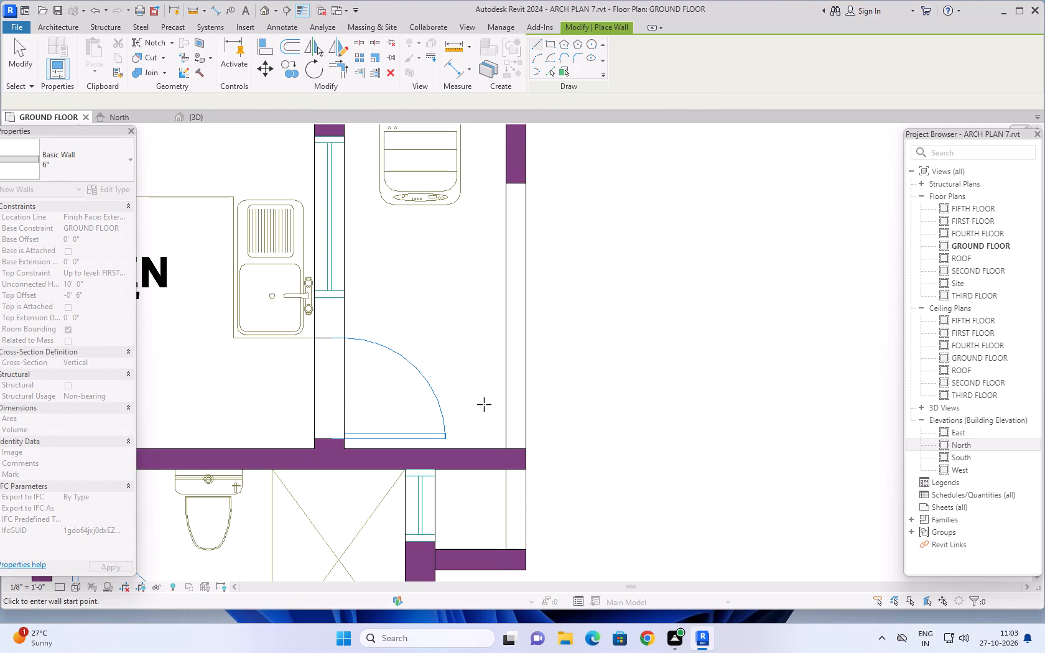
# Draw a 6" wall about 2'-0" long closing the outer side of the recess beside the upper master bedroom's toilet.
pyautogui.scroll(-2, 598, 487)
pyautogui.moveTo(617, 445); pyautogui.dragTo(599, 291, button='middle')
pyautogui.scroll(4, 532, 325)
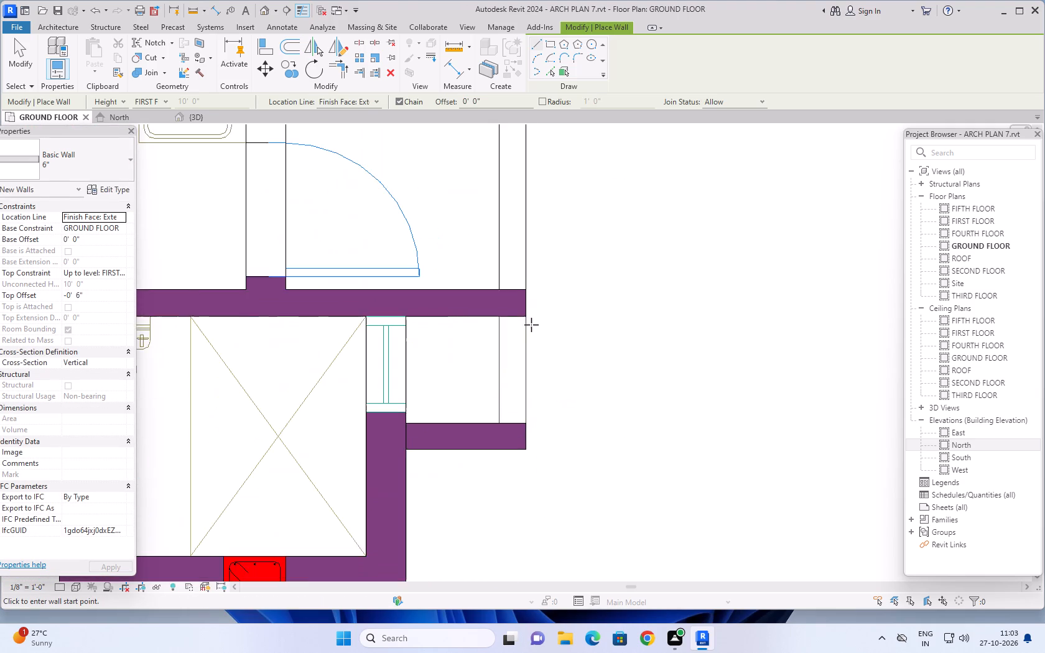
pyautogui.scroll(5, 543, 330)
pyautogui.click(455, 305)
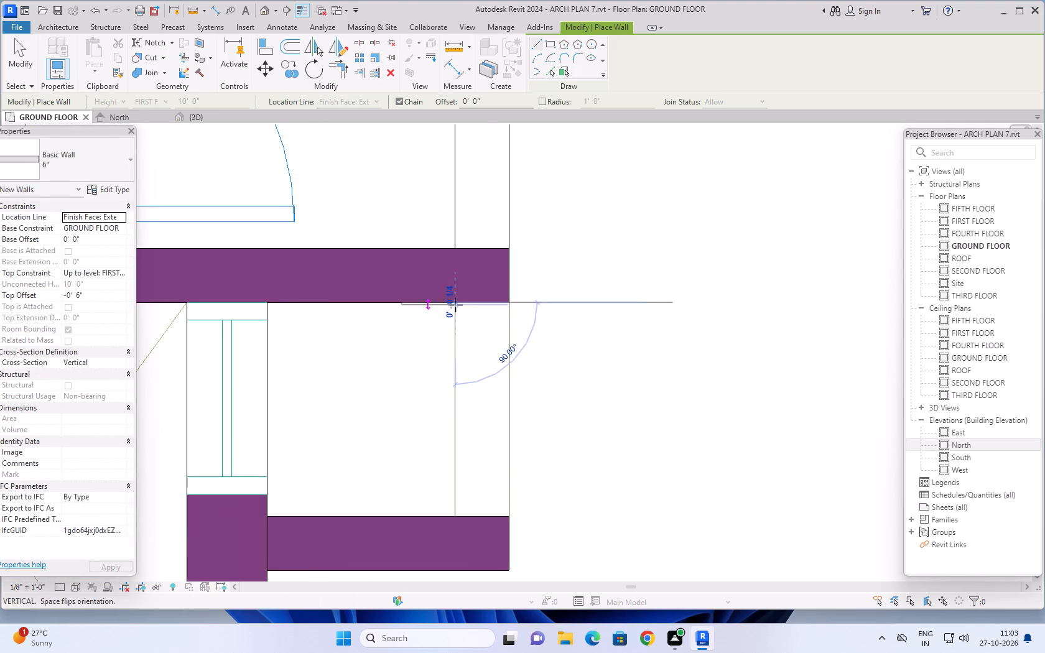
pyautogui.press('space')
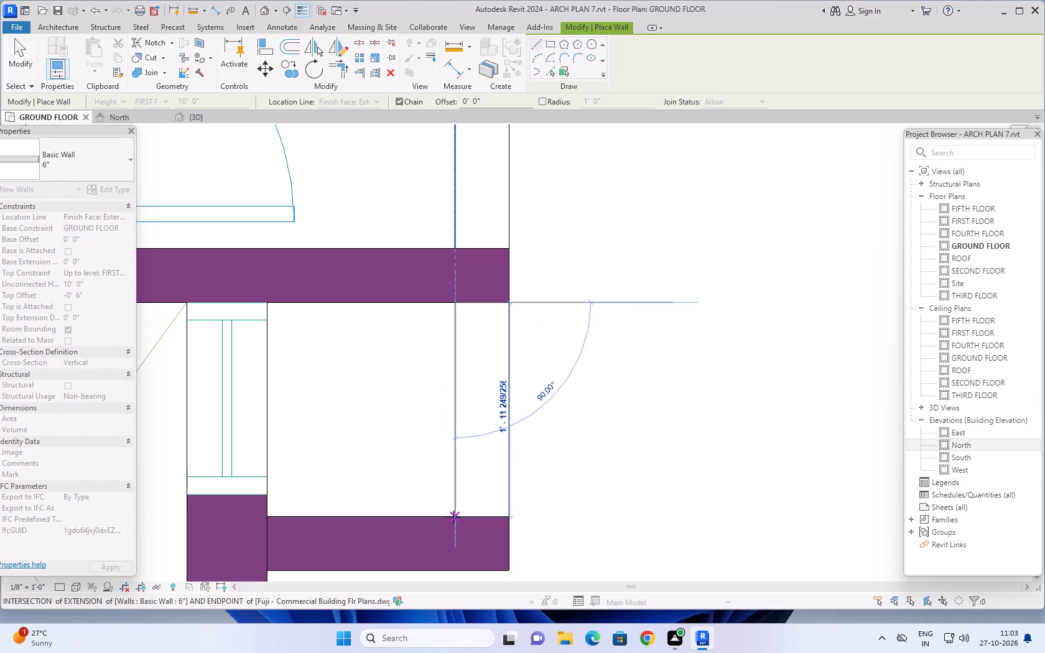
pyautogui.click(453, 517)
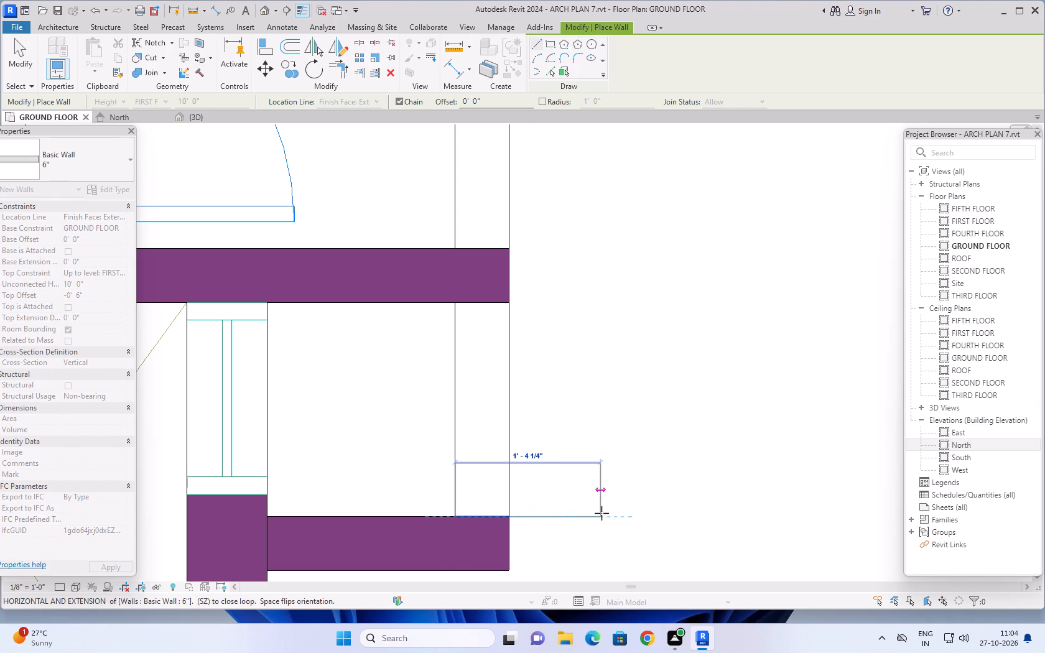
# Draw a 6" wall about 2'-3" long over the filled stub at the lower edge of the recess beside the upper toilet.
pyautogui.press('Escape')
pyautogui.click(507, 573)
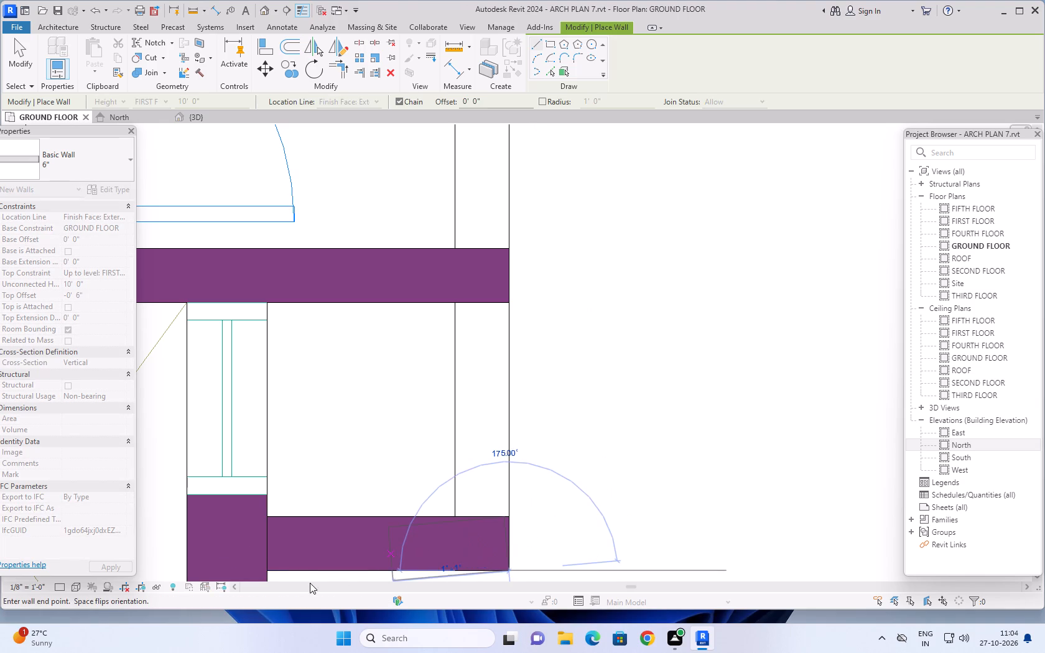
pyautogui.click(267, 571)
pyautogui.press('Escape')
# After a 3D check, draw a 6" wall along the upper dining balcony's kitchen side, from the column out to the balcony's outer corner.
pyautogui.scroll(-3, 670, 468)
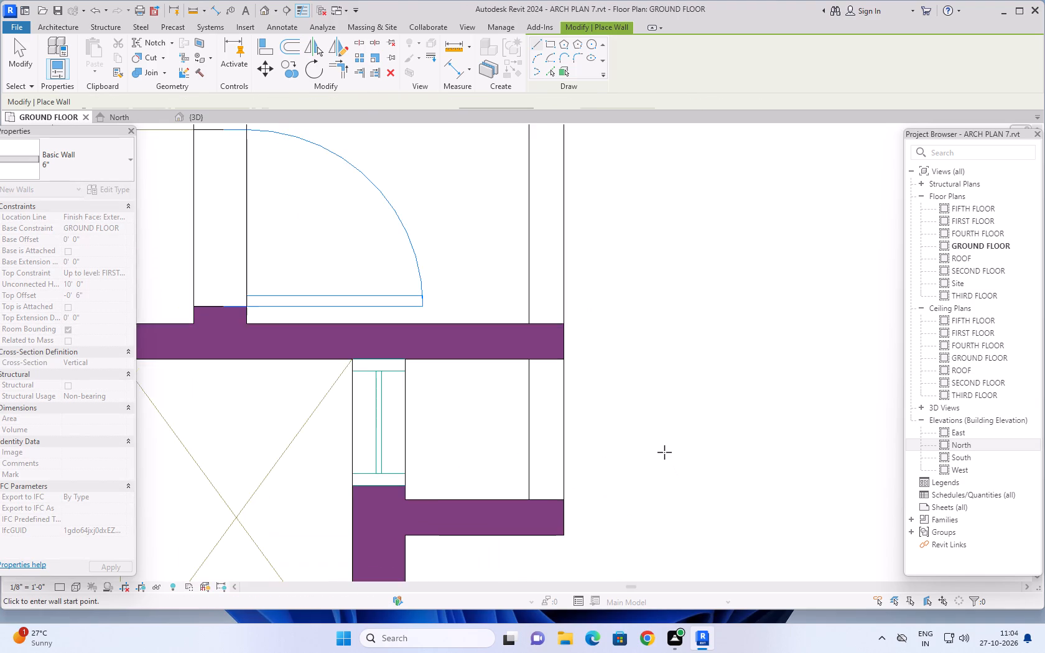
pyautogui.scroll(-10, 664, 451)
pyautogui.moveTo(726, 481); pyautogui.dragTo(688, 453, button='middle')
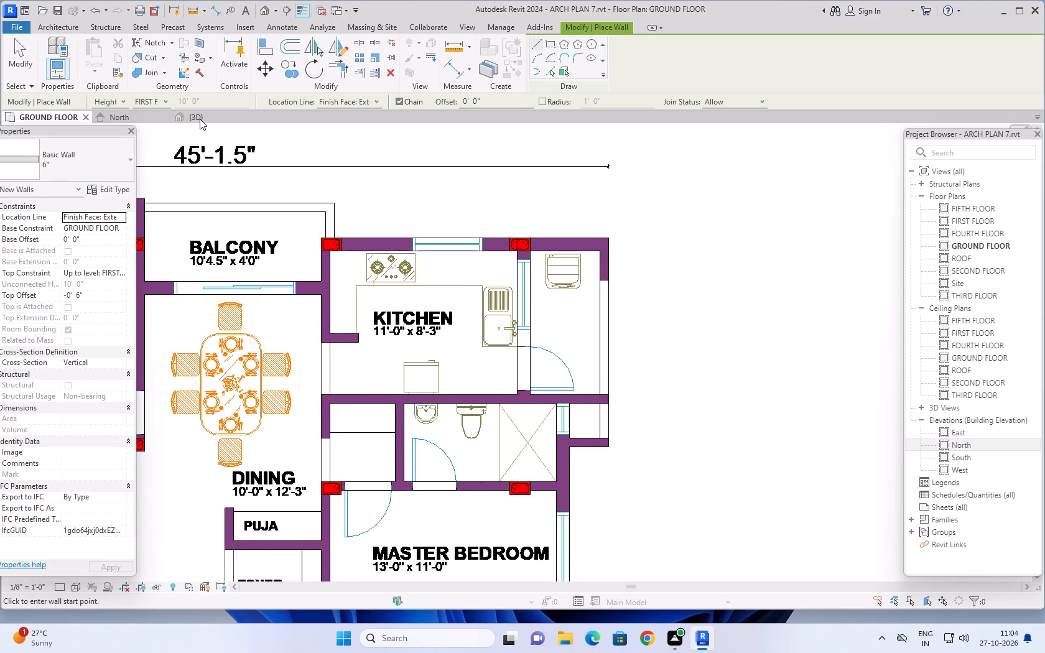
pyautogui.click(200, 119)
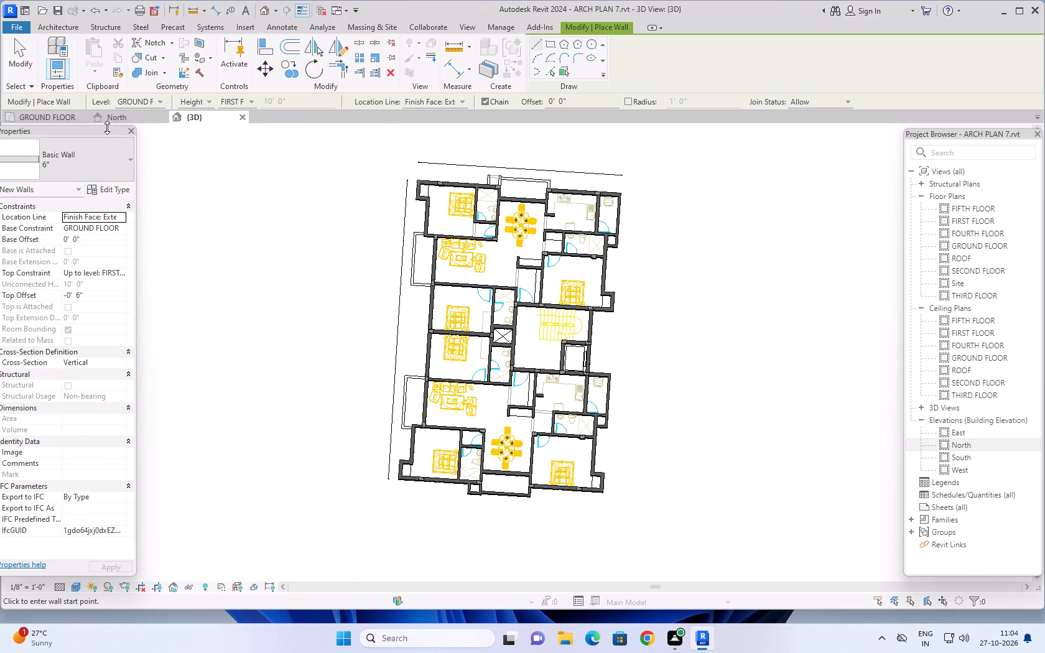
pyautogui.click(58, 122)
pyautogui.scroll(1, 379, 239)
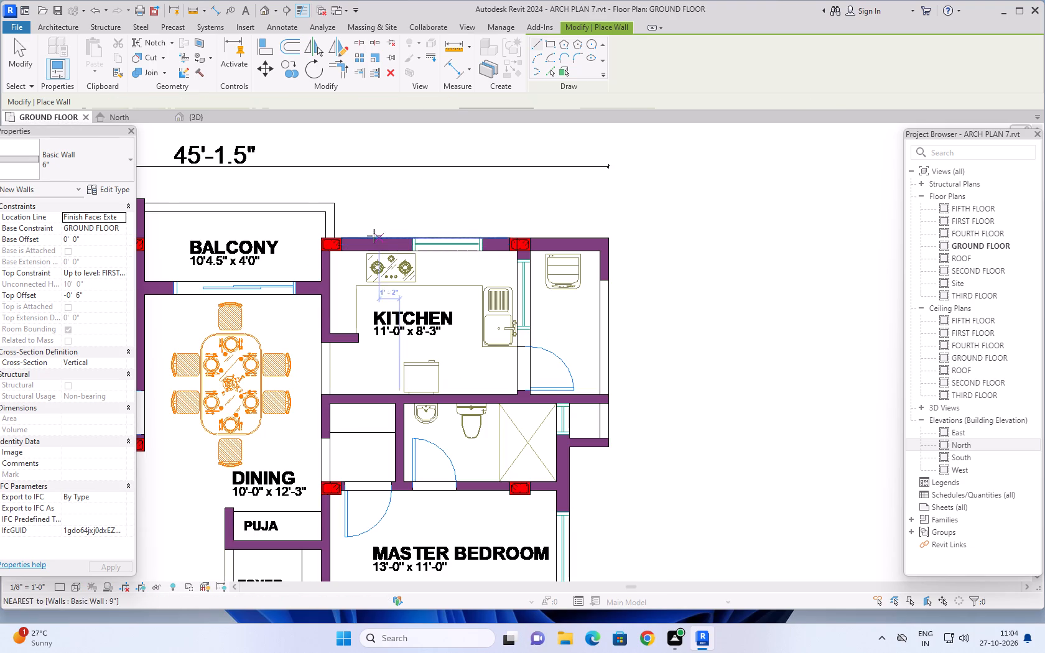
pyautogui.scroll(1, 374, 236)
pyautogui.moveTo(369, 216); pyautogui.dragTo(652, 243, button='middle')
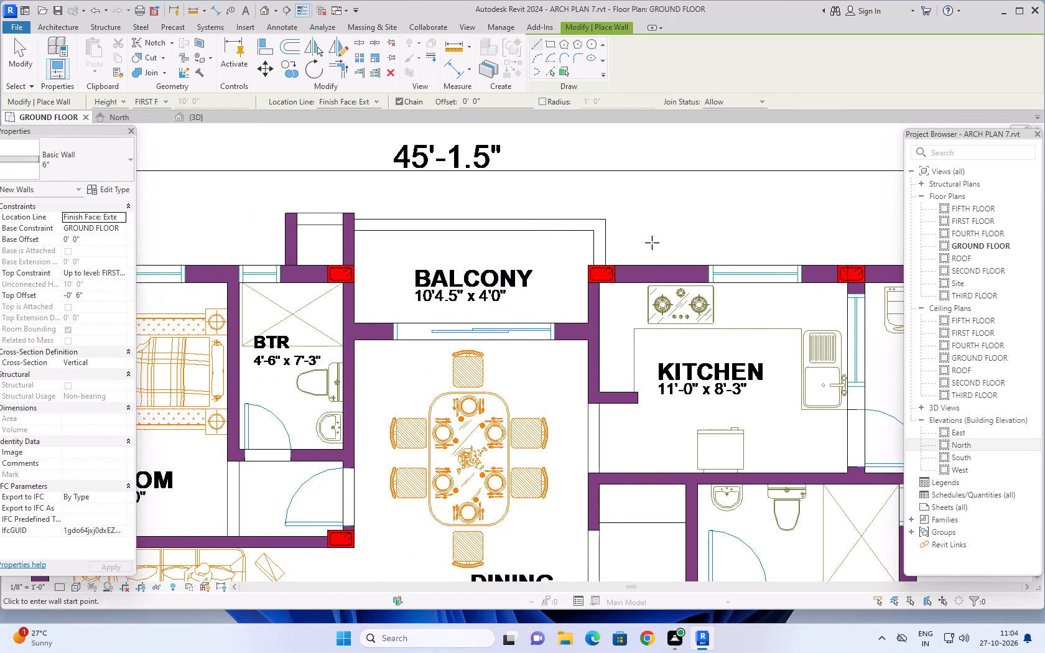
pyautogui.scroll(3, 626, 258)
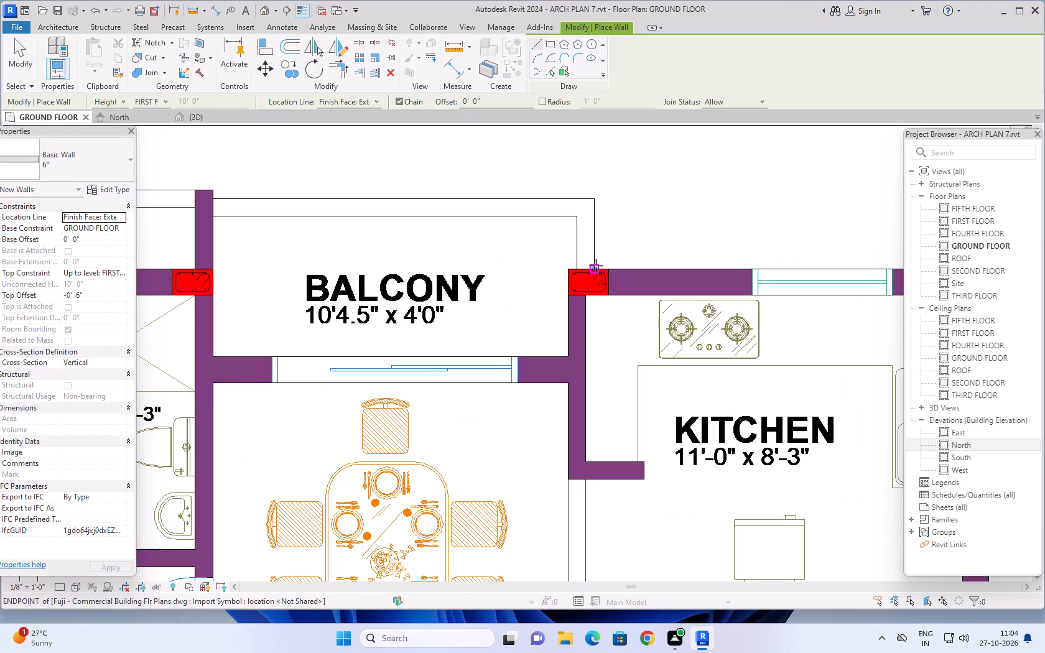
pyautogui.scroll(6, 597, 267)
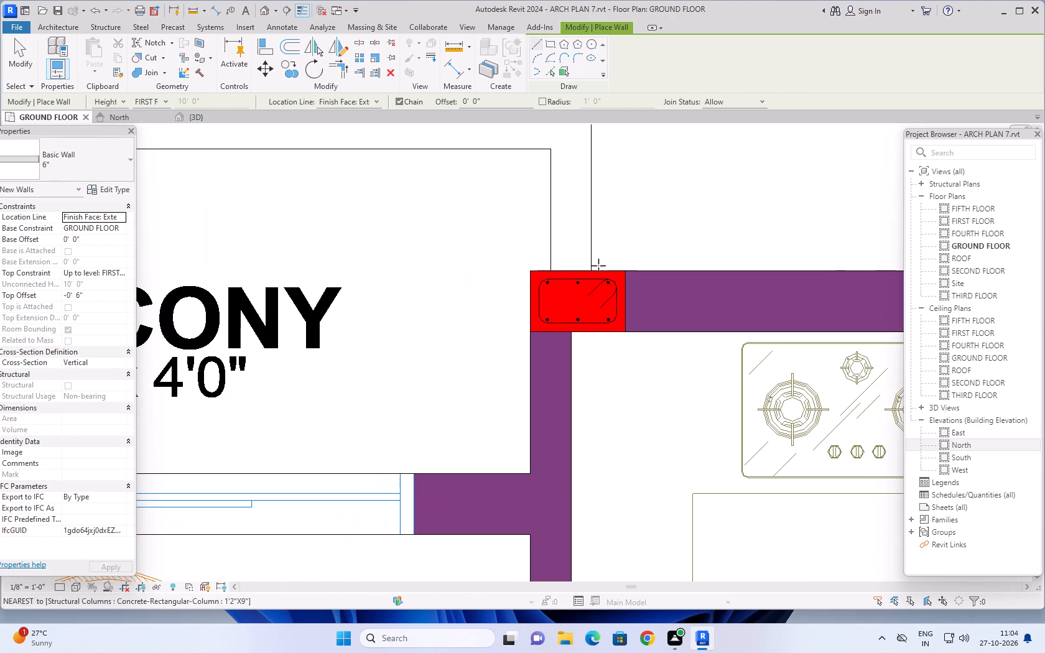
pyautogui.click(592, 271)
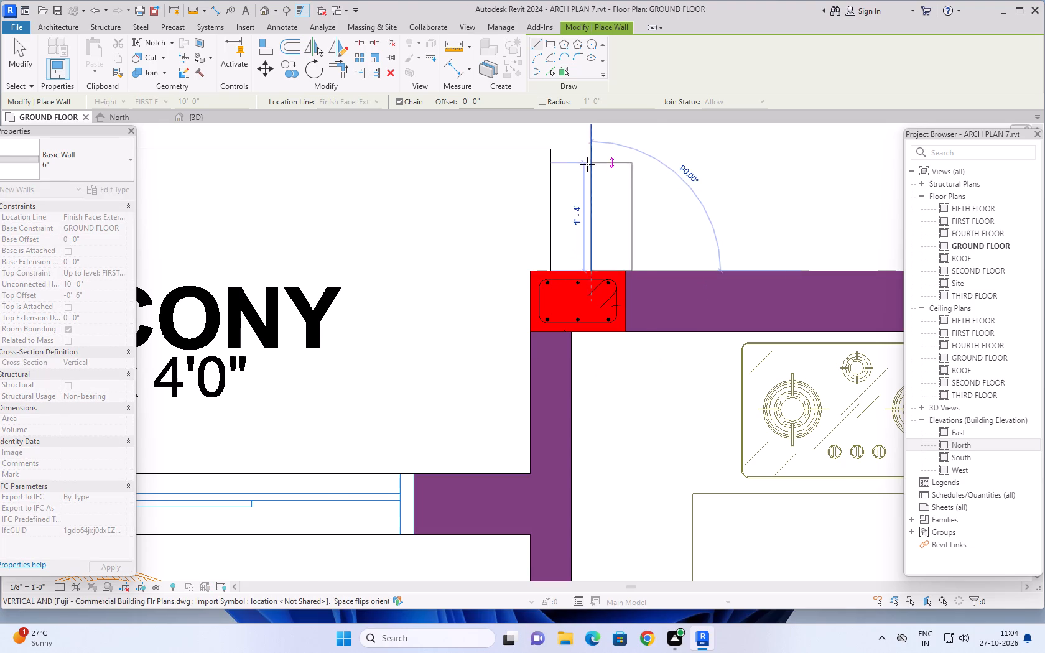
pyautogui.scroll(-6, 586, 170)
pyautogui.moveTo(587, 192); pyautogui.dragTo(590, 267, button='middle')
pyautogui.scroll(-1, 590, 208)
pyautogui.press('space')
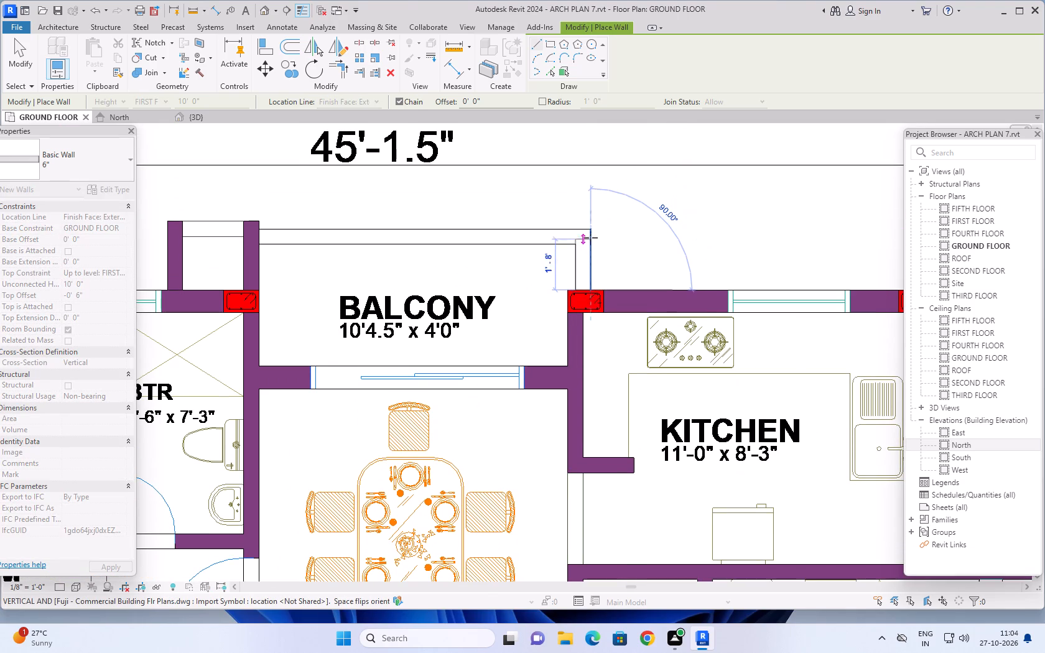
pyautogui.click(592, 231)
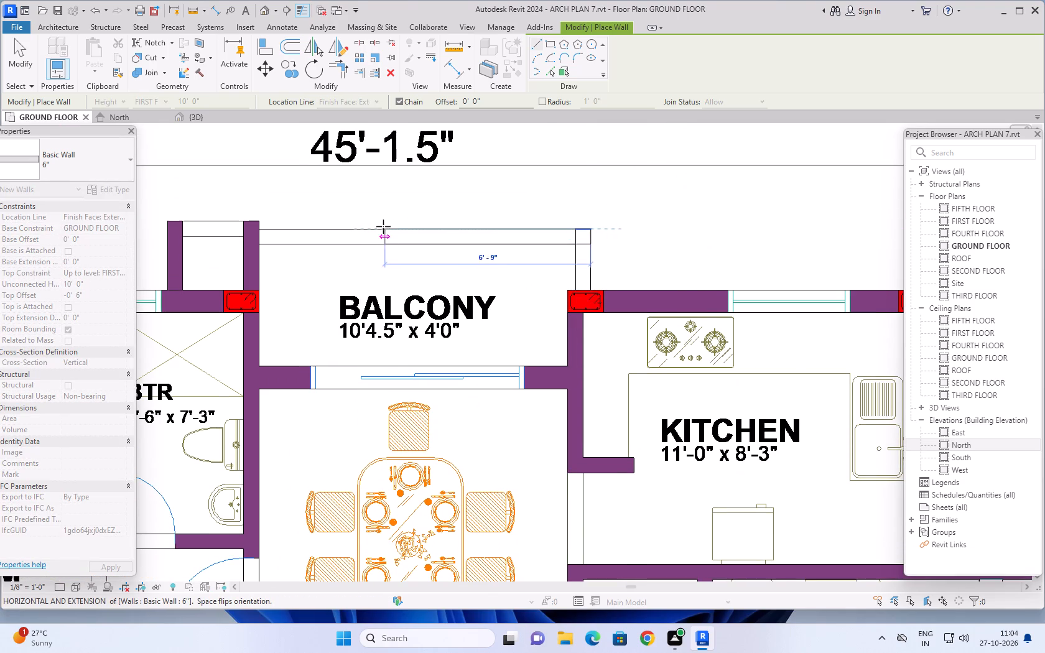
# Continue the 6" wall along the upper dining balcony's outer edge to the shaft wall beside the BTR toilet.
pyautogui.moveTo(355, 225); pyautogui.dragTo(669, 245, button='middle')
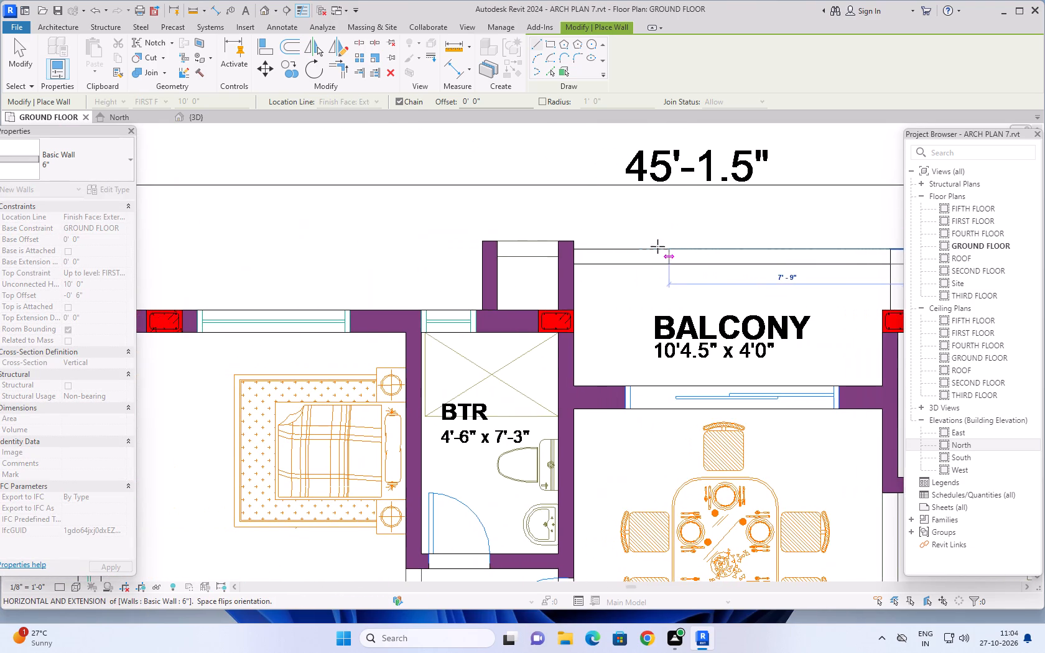
pyautogui.scroll(7, 611, 251)
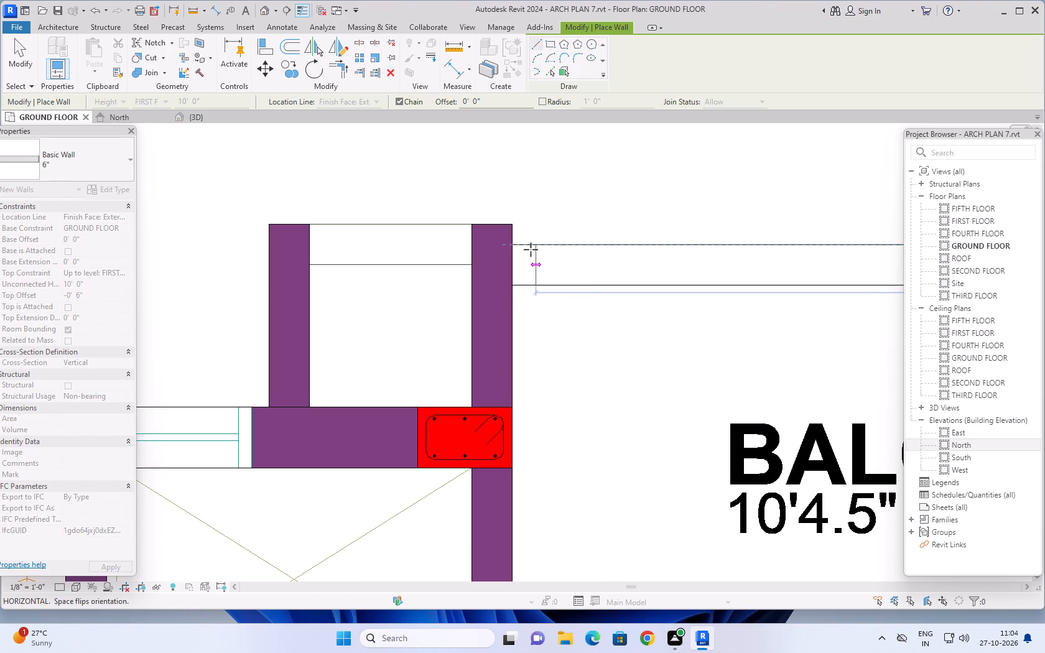
pyautogui.click(514, 246)
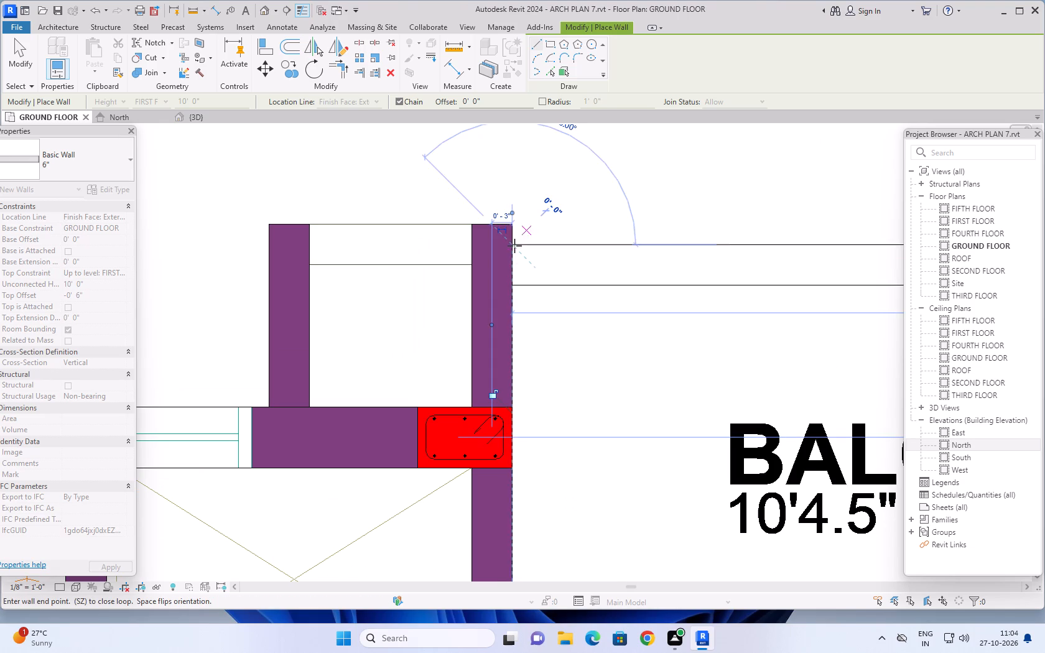
pyautogui.press('Escape')
# Draw a 6" wall about 2'-3" long from the column along the balcony side of the projection above the BTR toilet.
pyautogui.scroll(-1, 588, 213)
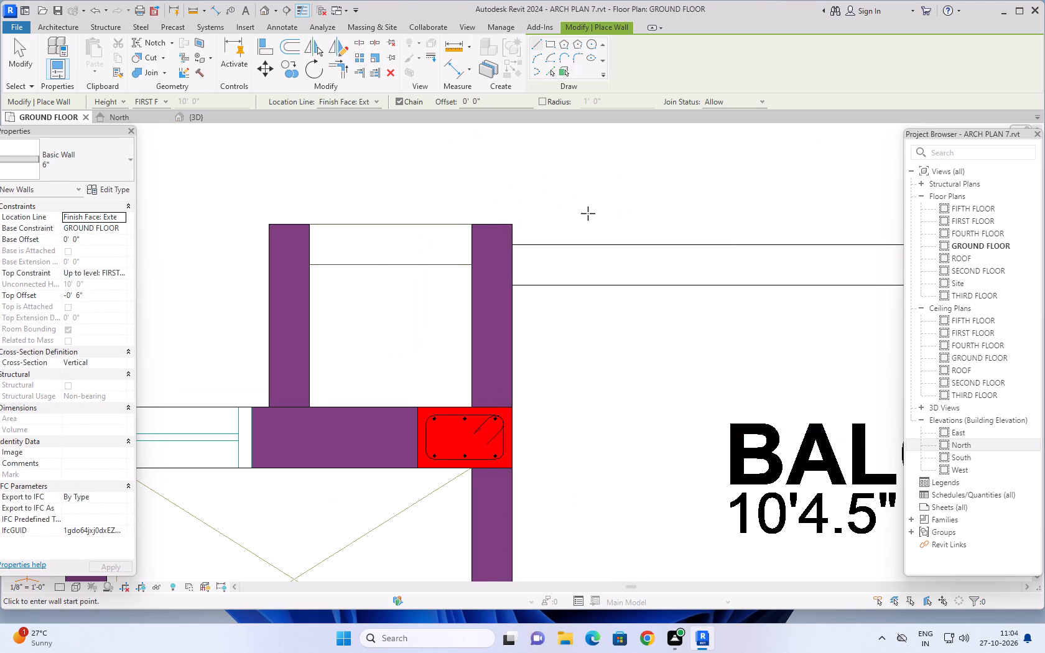
pyautogui.scroll(5, 517, 367)
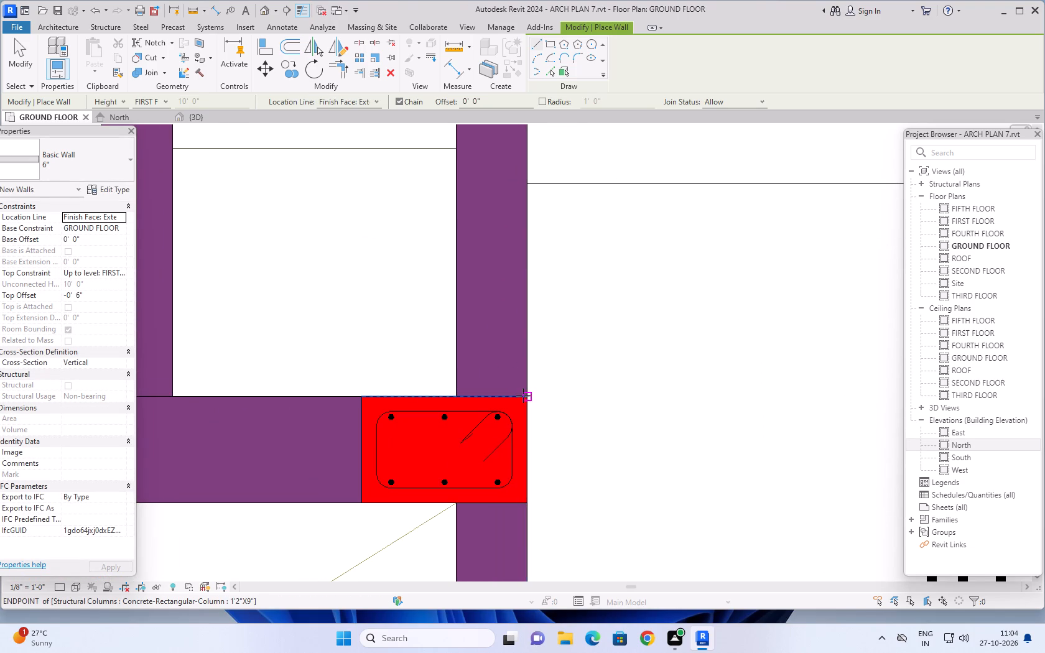
pyautogui.click(527, 396)
pyautogui.press('space')
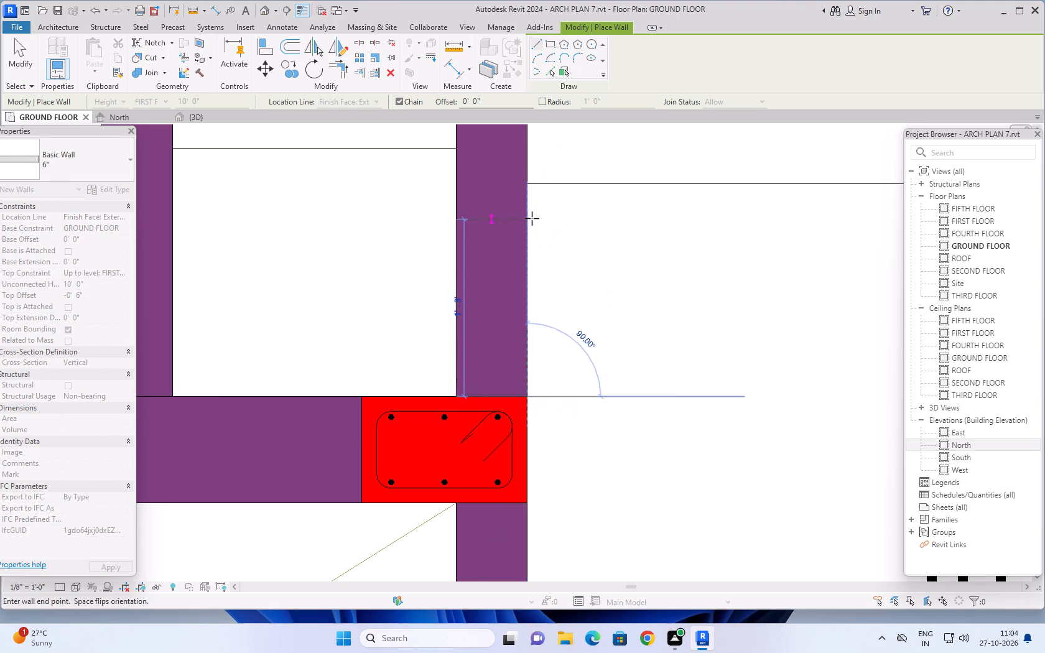
pyautogui.scroll(-3, 531, 218)
pyautogui.moveTo(531, 218); pyautogui.dragTo(512, 372, button='middle')
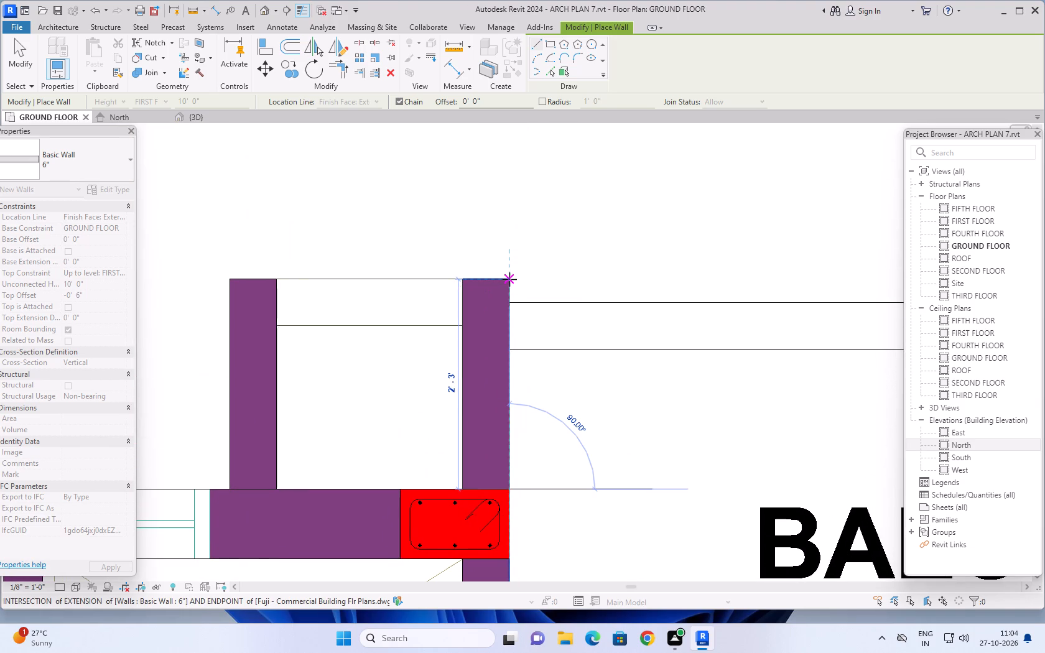
pyautogui.scroll(5, 509, 279)
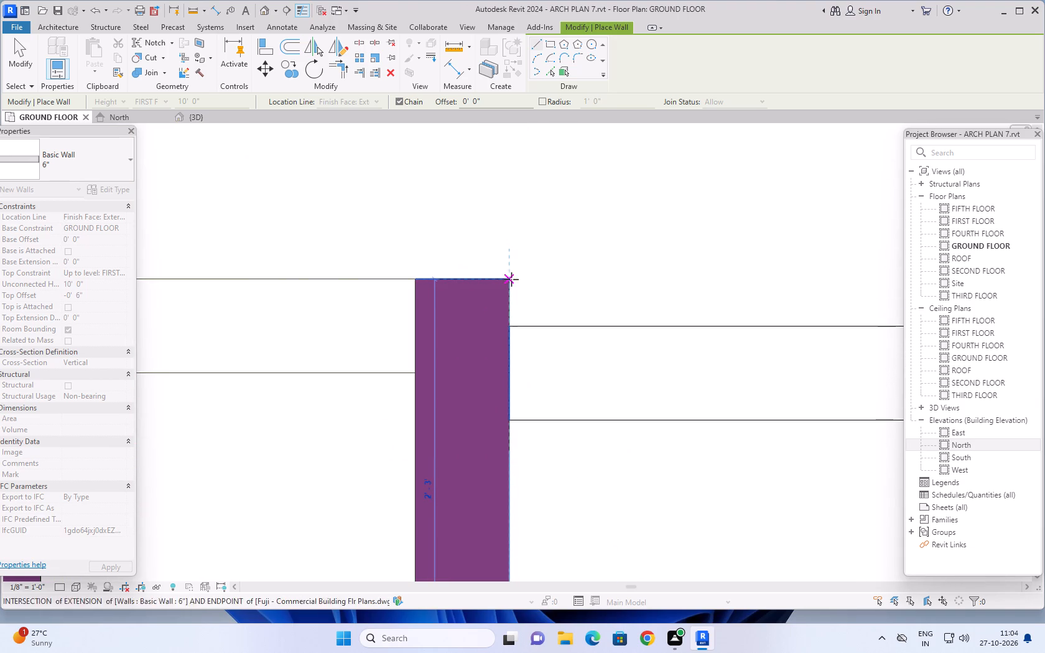
pyautogui.click(509, 280)
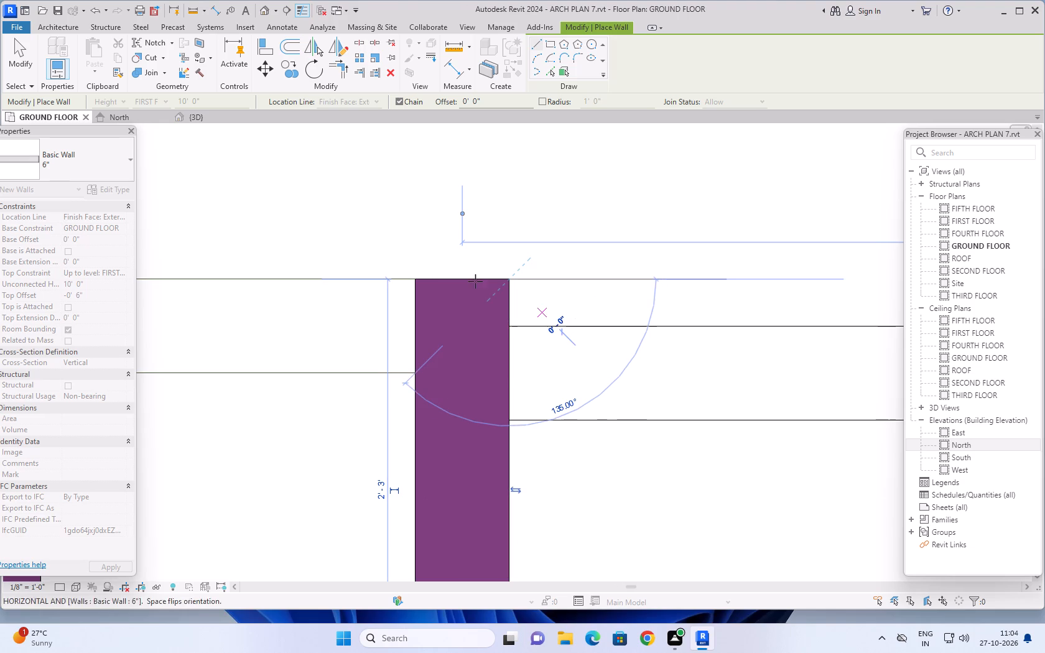
# Continue the 6" wall across the outer edge of the projection above the BTR toilet to its far corner.
pyautogui.scroll(-1, 356, 271)
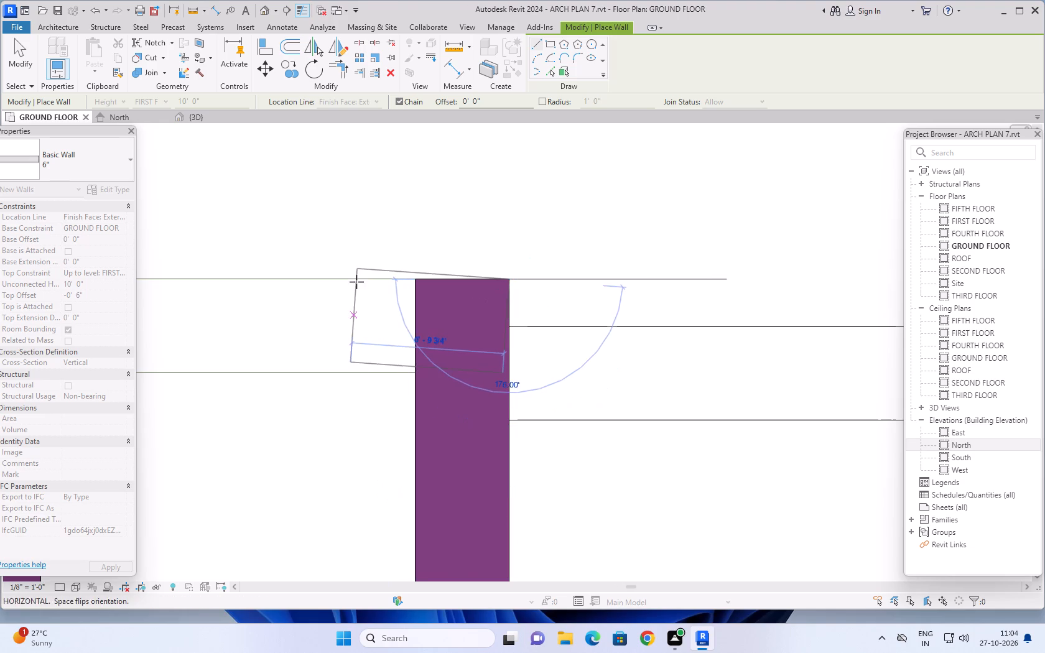
pyautogui.scroll(-4, 356, 282)
pyautogui.moveTo(347, 292); pyautogui.dragTo(634, 294, button='middle')
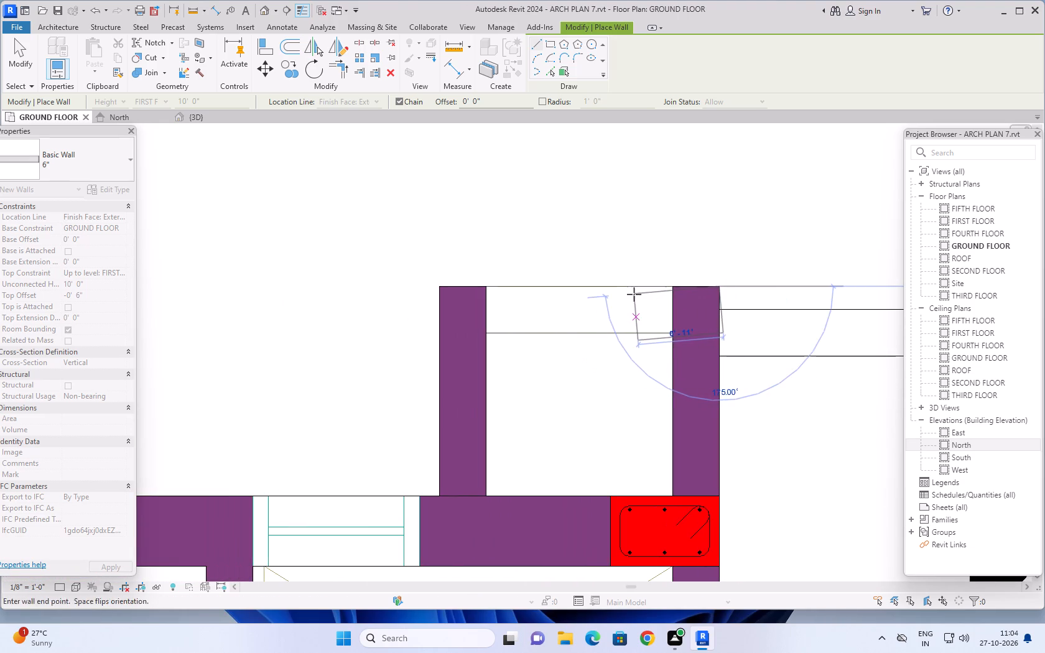
pyautogui.scroll(5, 460, 291)
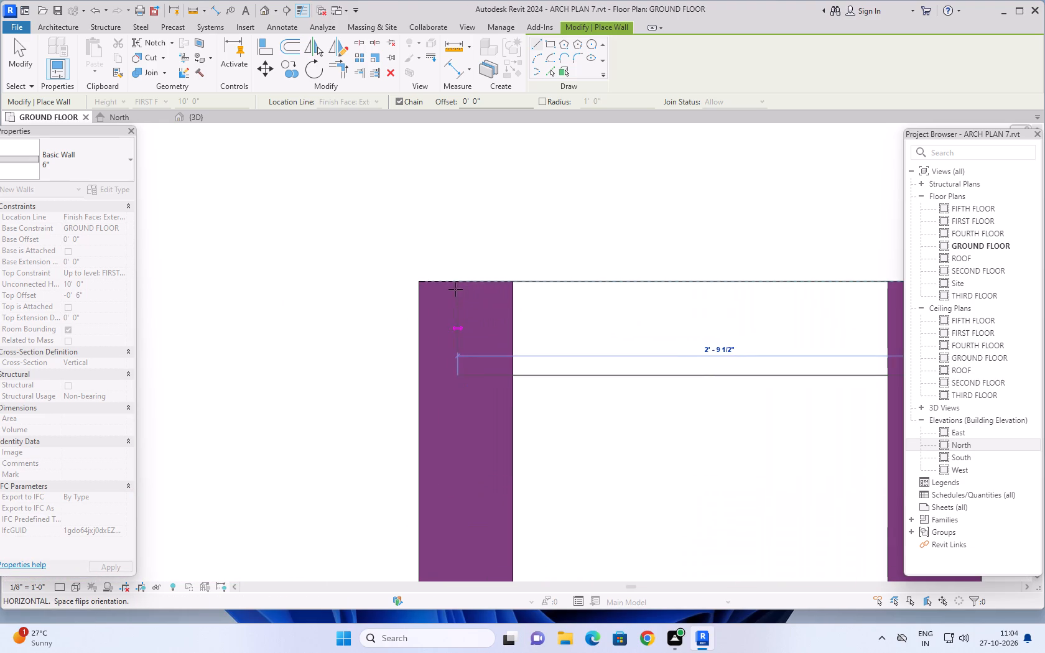
pyautogui.scroll(5, 418, 283)
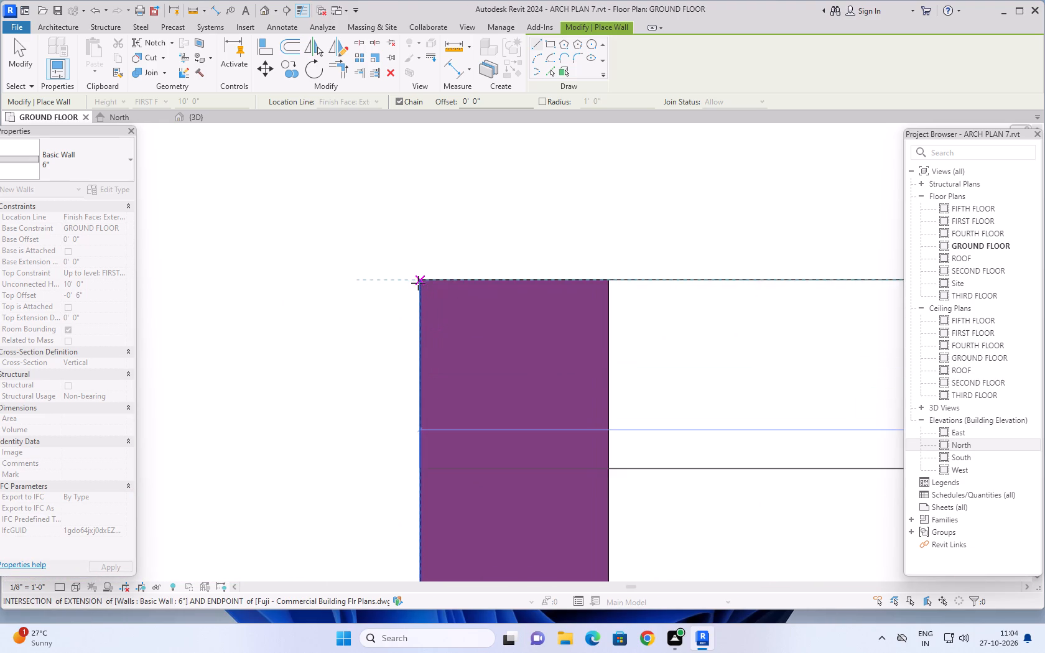
pyautogui.scroll(4, 418, 283)
pyautogui.click(420, 279)
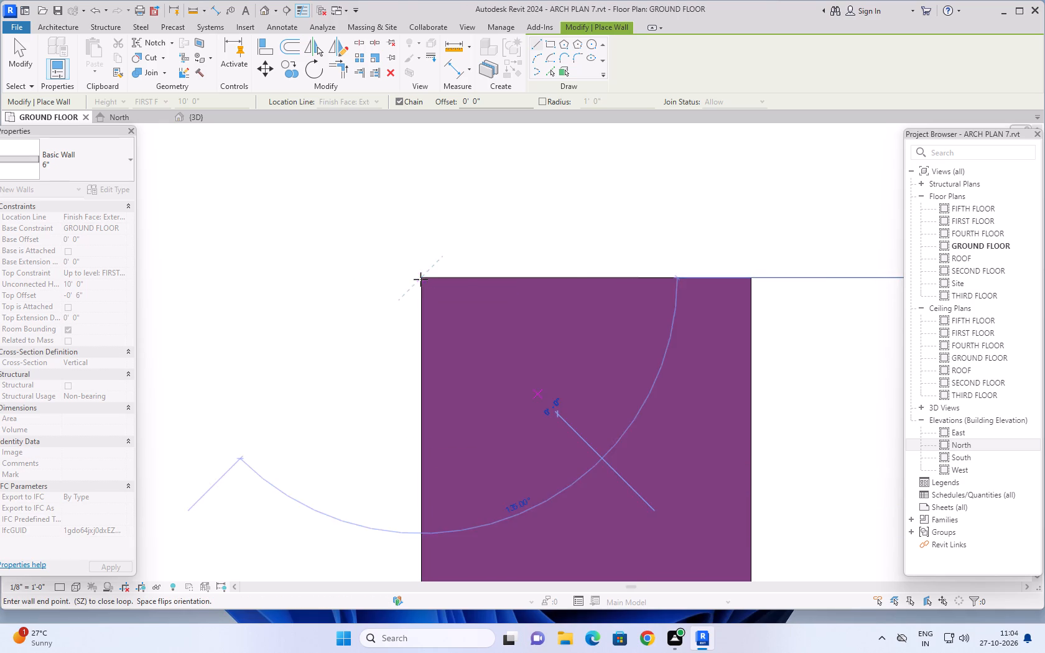
# Close the projection above the BTR toilet with a 6" wall along its far side, back to the exterior wall.
pyautogui.scroll(-7, 388, 344)
pyautogui.moveTo(385, 379); pyautogui.dragTo(388, 373, button='middle')
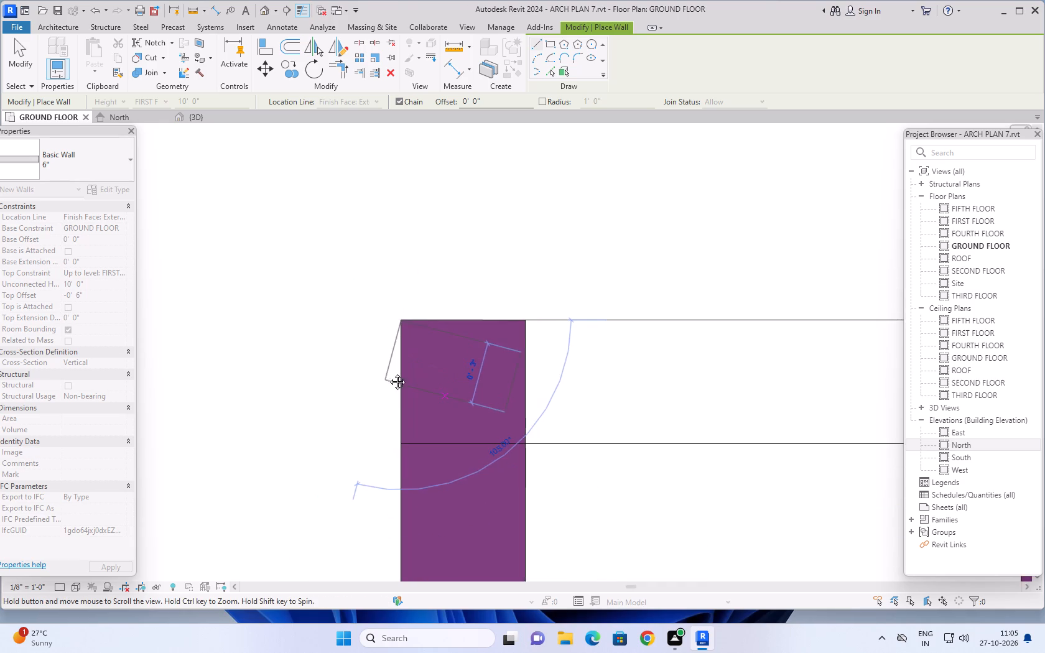
pyautogui.moveTo(388, 373); pyautogui.dragTo(399, 191, button='middle')
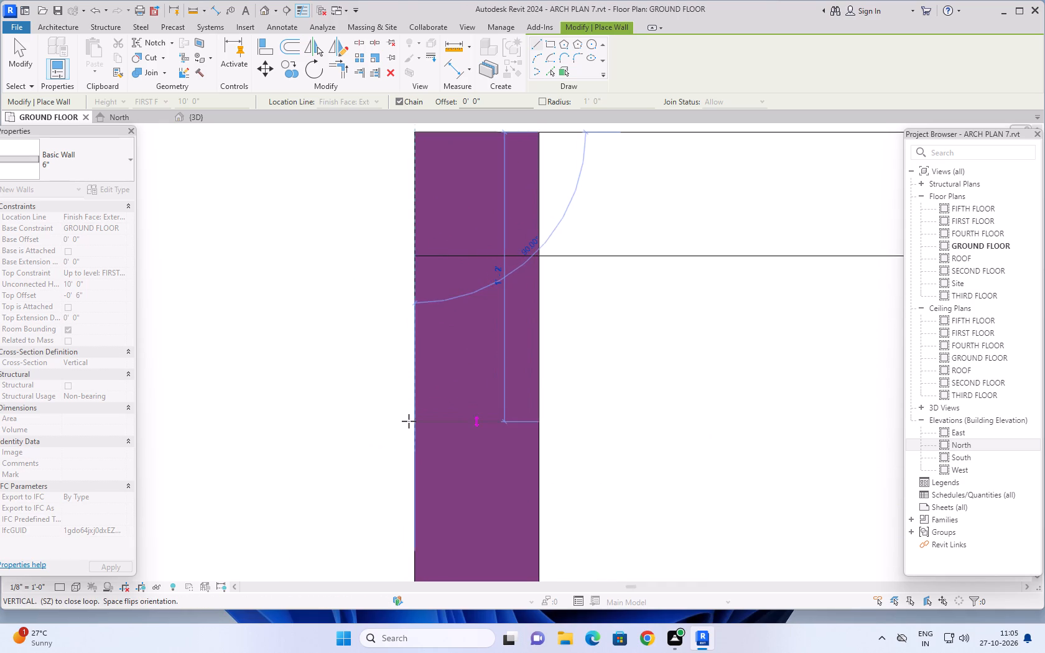
pyautogui.scroll(-4, 409, 421)
pyautogui.moveTo(409, 421); pyautogui.dragTo(362, 308, button='middle')
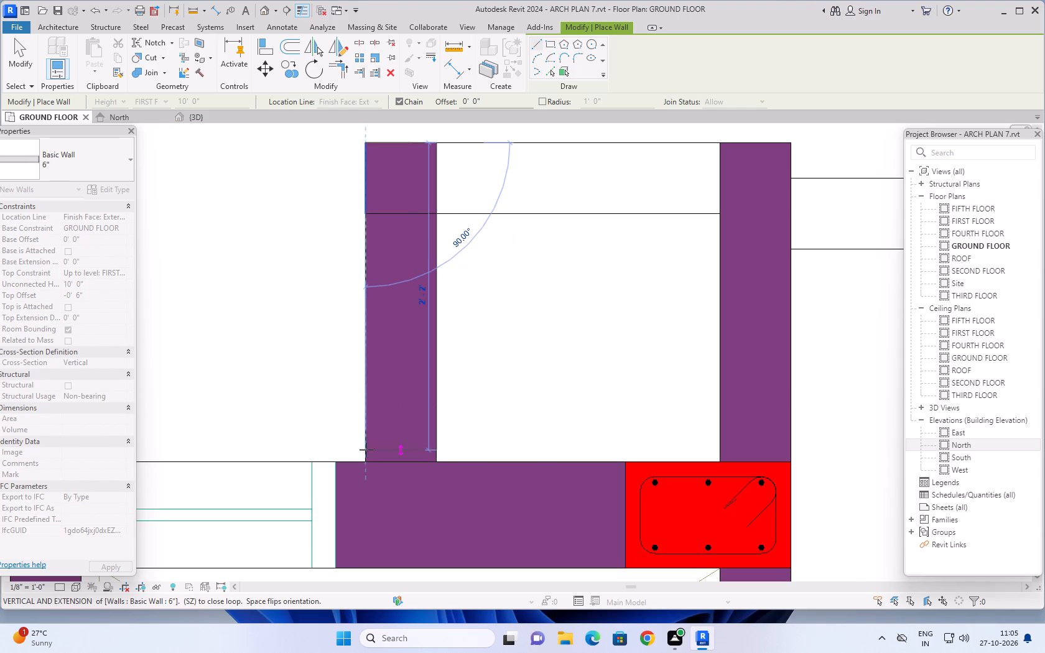
pyautogui.scroll(5, 366, 458)
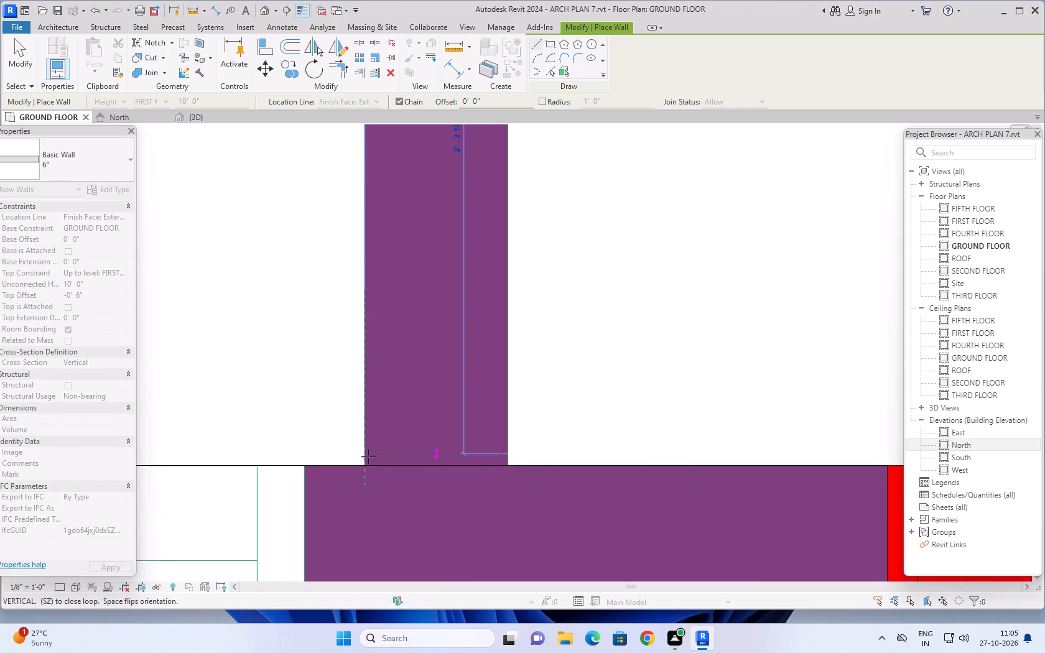
pyautogui.click(365, 466)
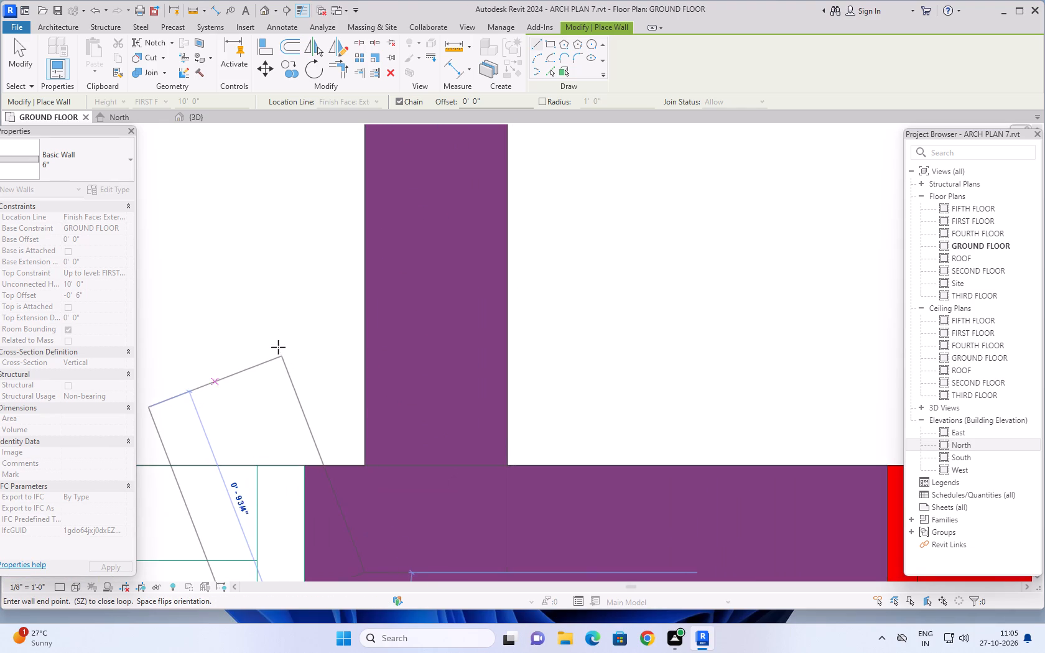
pyautogui.press('Escape')
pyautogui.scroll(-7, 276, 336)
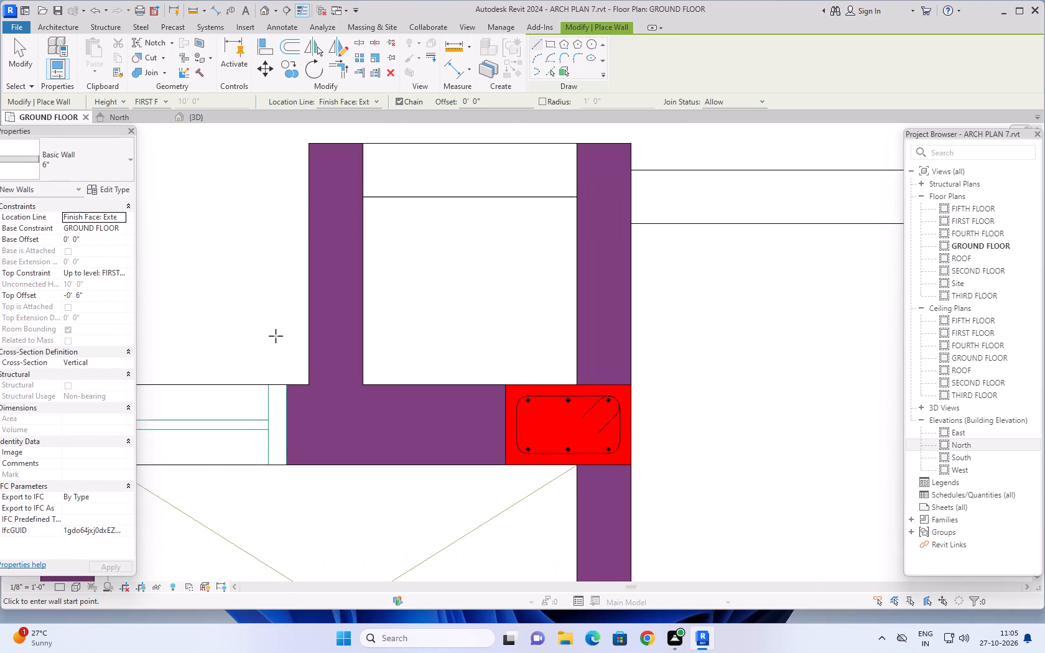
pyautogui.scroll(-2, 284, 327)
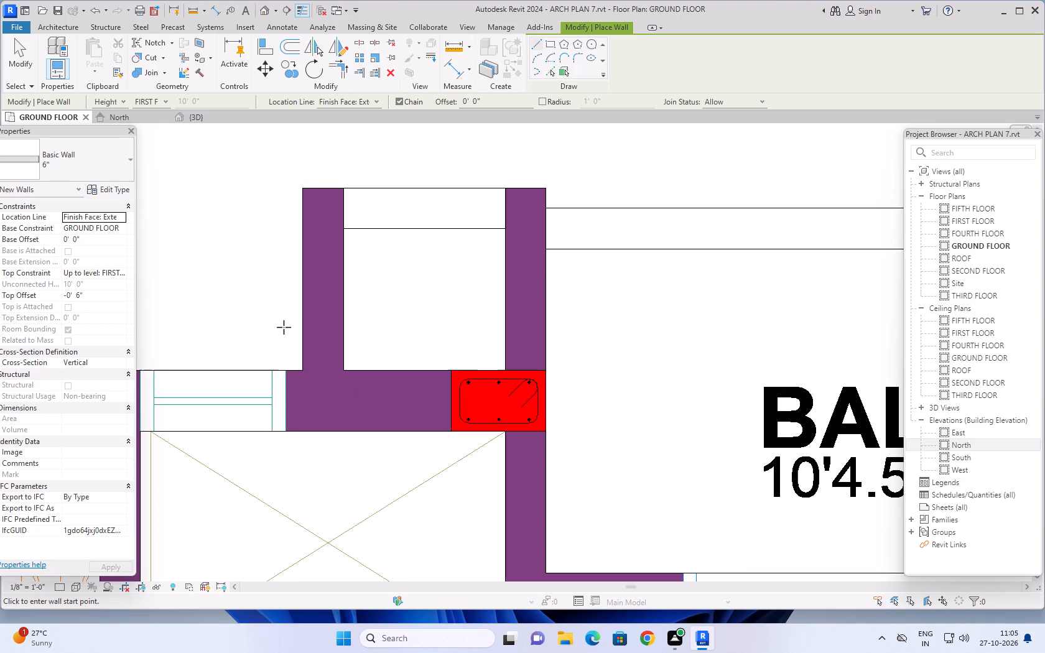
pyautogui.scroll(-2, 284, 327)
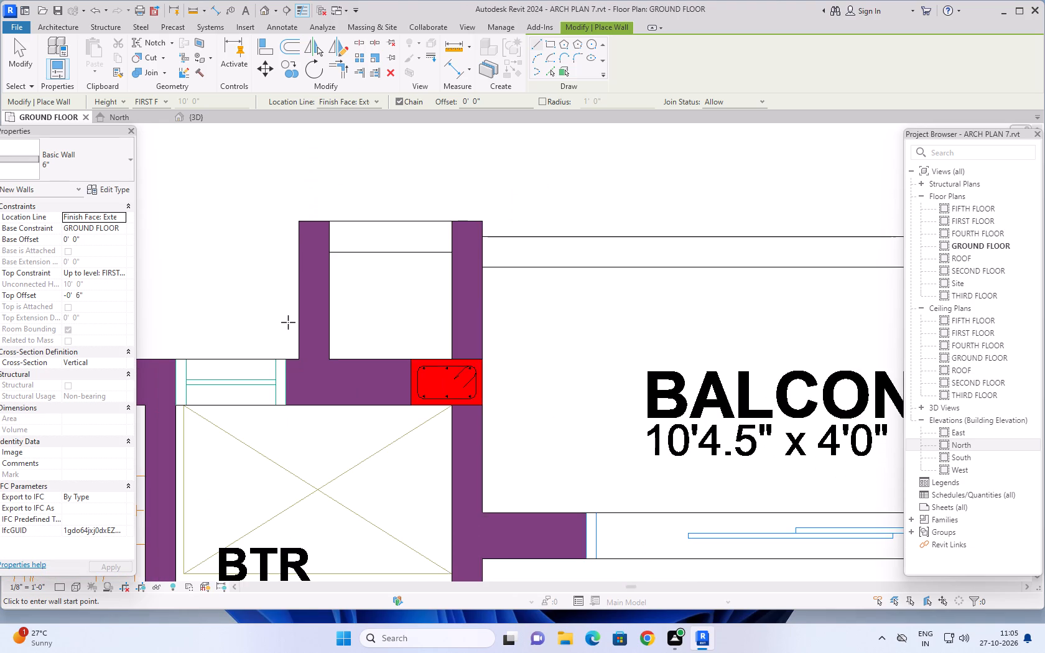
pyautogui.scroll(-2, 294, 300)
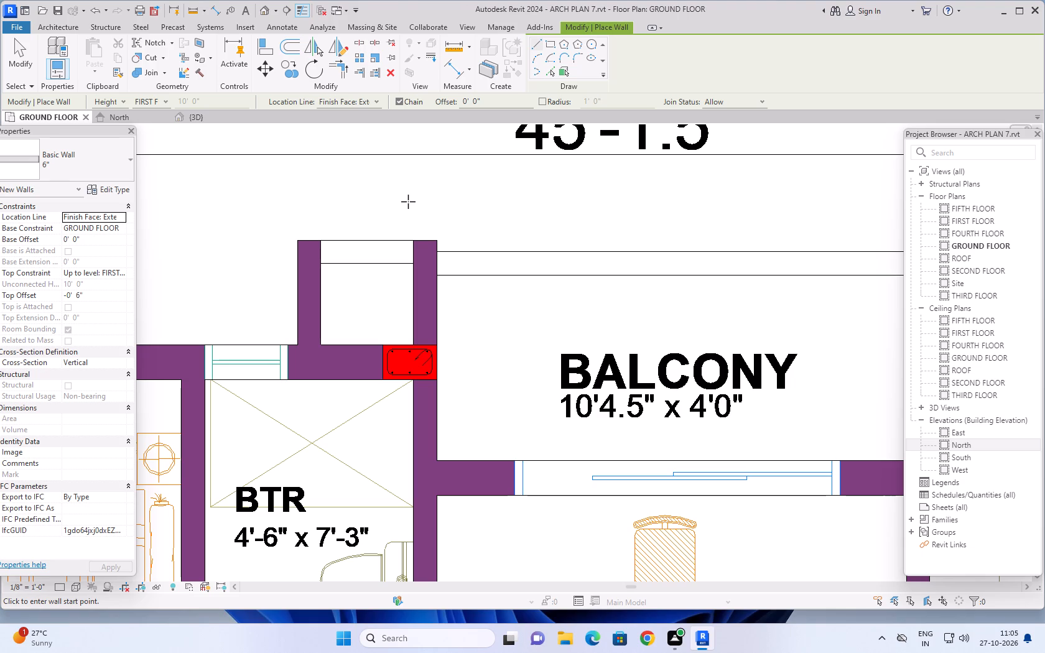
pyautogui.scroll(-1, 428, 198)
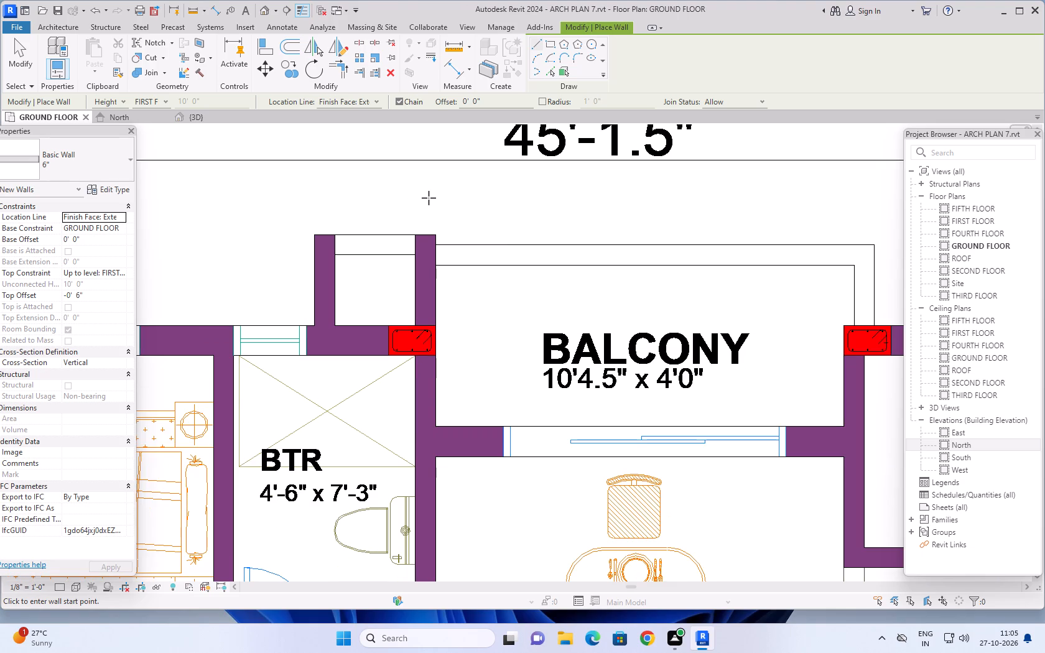
# Draw a 6" wall about 2'-3" long along the upper living balcony's upper side, from the bedroom wall to the balcony's outer corner.
pyautogui.scroll(-2, 424, 196)
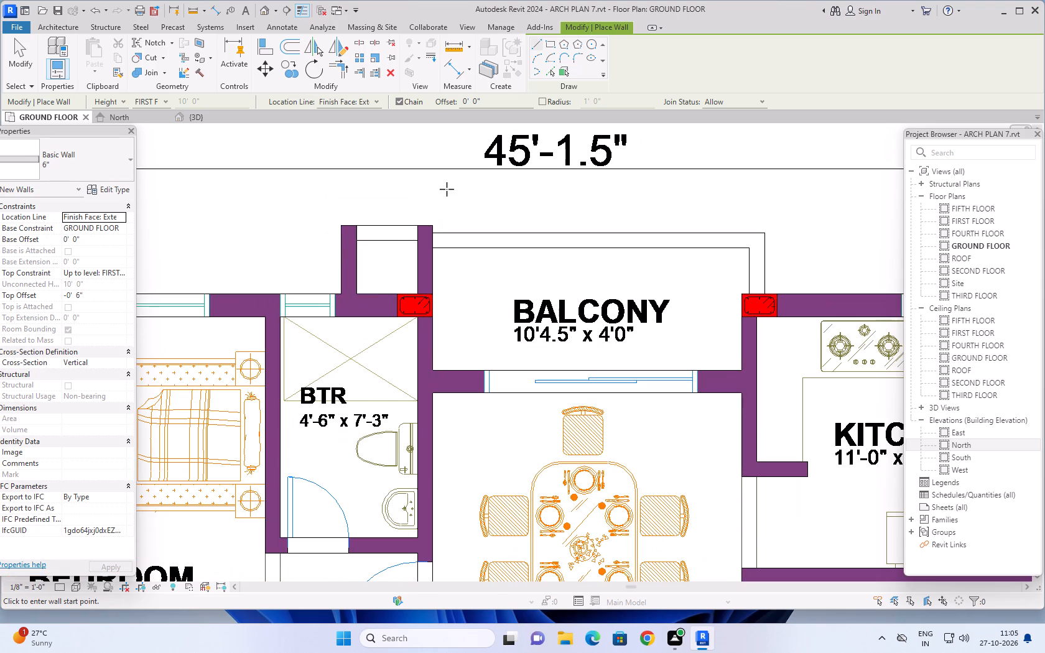
pyautogui.scroll(-3, 251, 218)
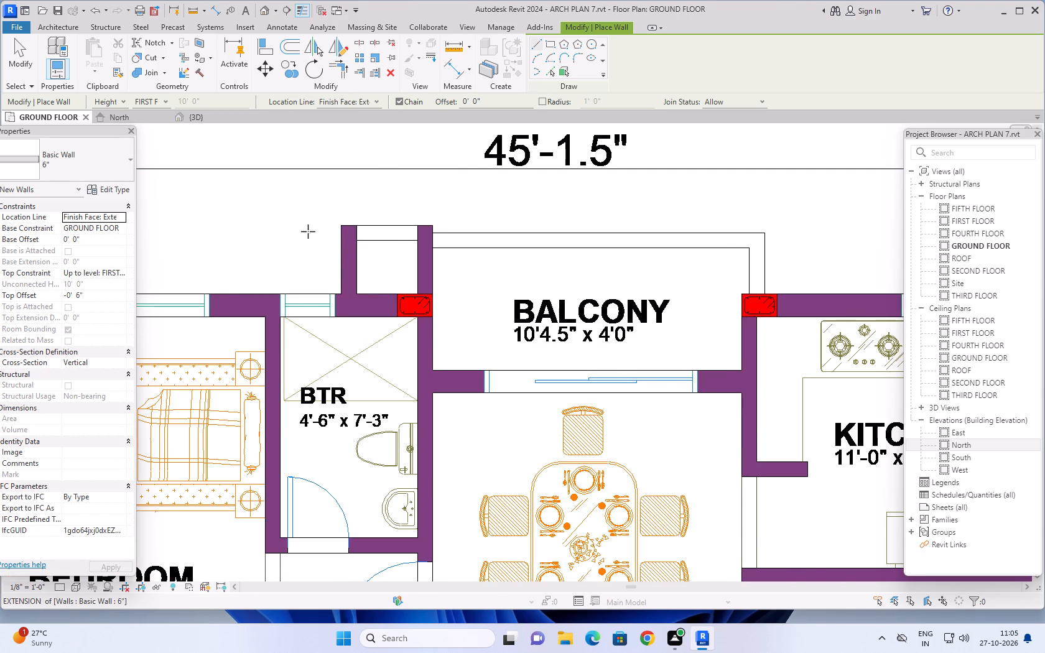
pyautogui.scroll(-3, 309, 231)
pyautogui.moveTo(273, 236); pyautogui.dragTo(425, 236, button='middle')
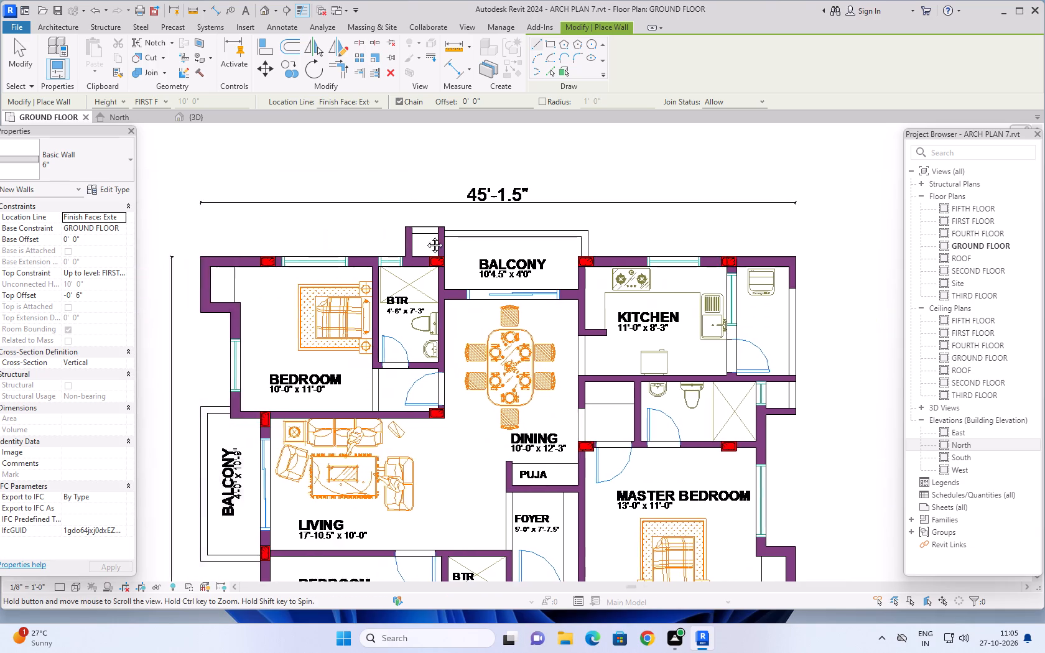
pyautogui.moveTo(425, 236); pyautogui.dragTo(640, 188, button='middle')
pyautogui.scroll(-1, 652, 208)
pyautogui.scroll(2, 498, 389)
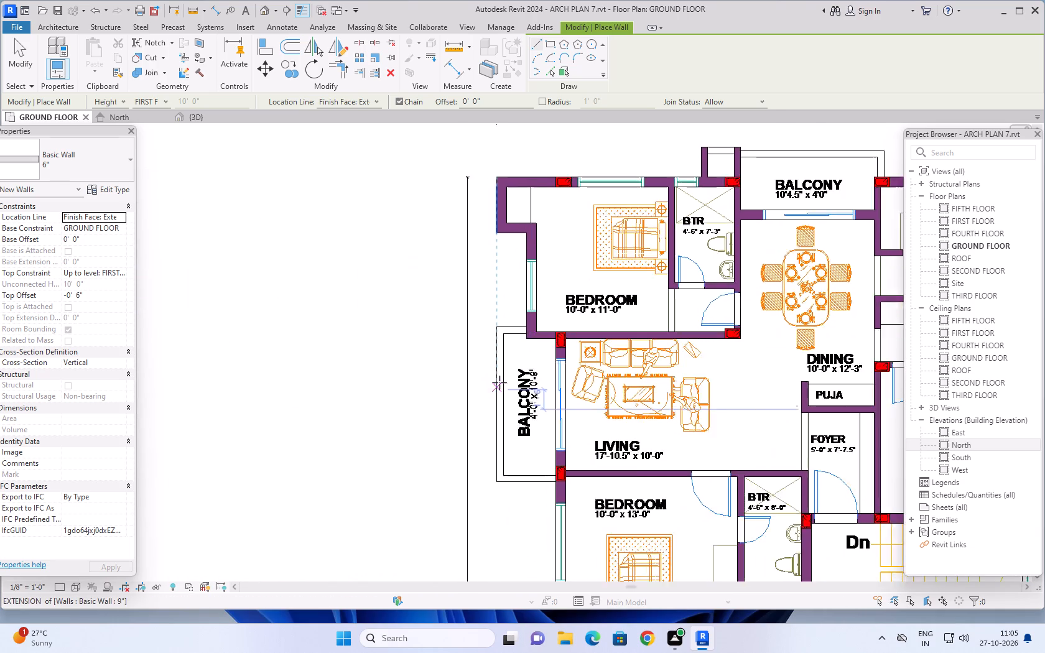
pyautogui.scroll(6, 499, 382)
pyautogui.scroll(3, 519, 326)
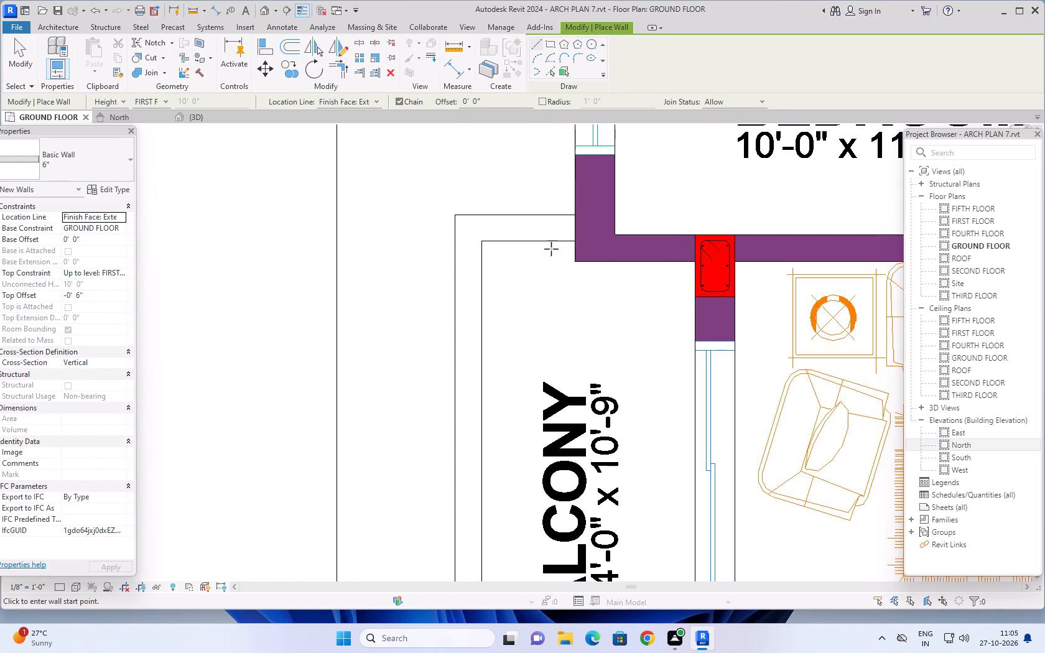
pyautogui.click(573, 243)
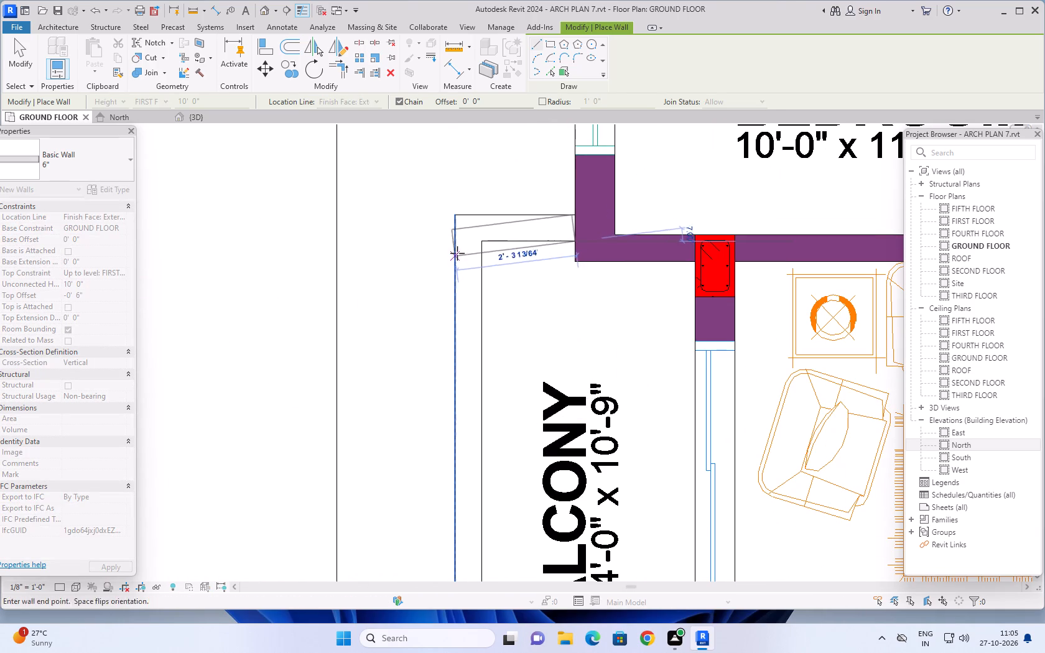
pyautogui.click(457, 240)
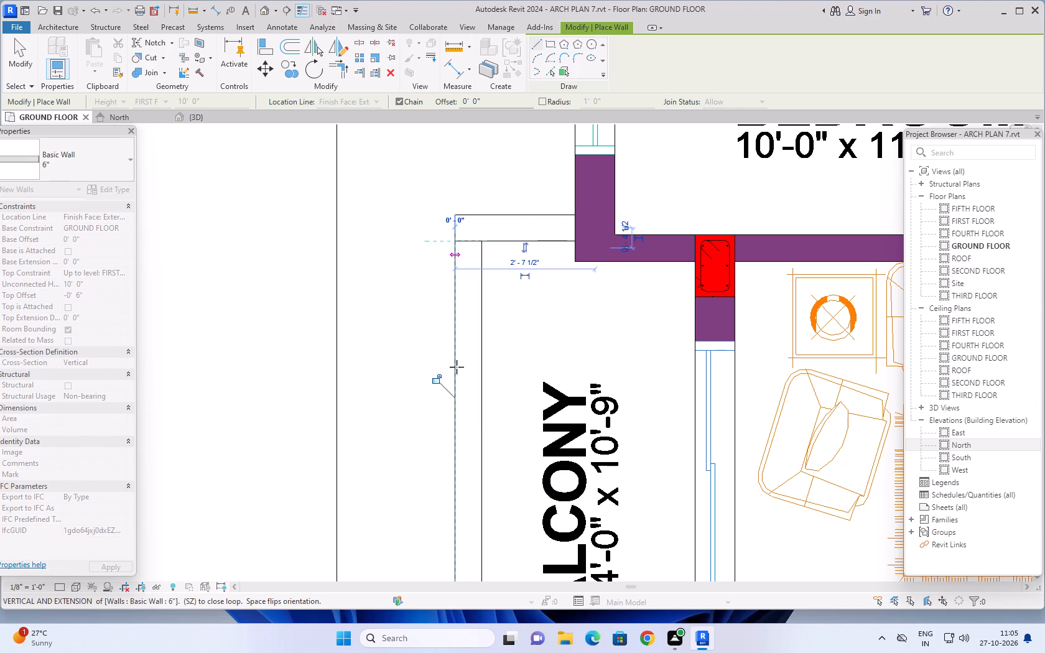
# Continue the 6" wall about 11'-2 1/2" along the upper living balcony's outer edge to its lower corner, flipped to the inner side.
pyautogui.scroll(-7, 449, 436)
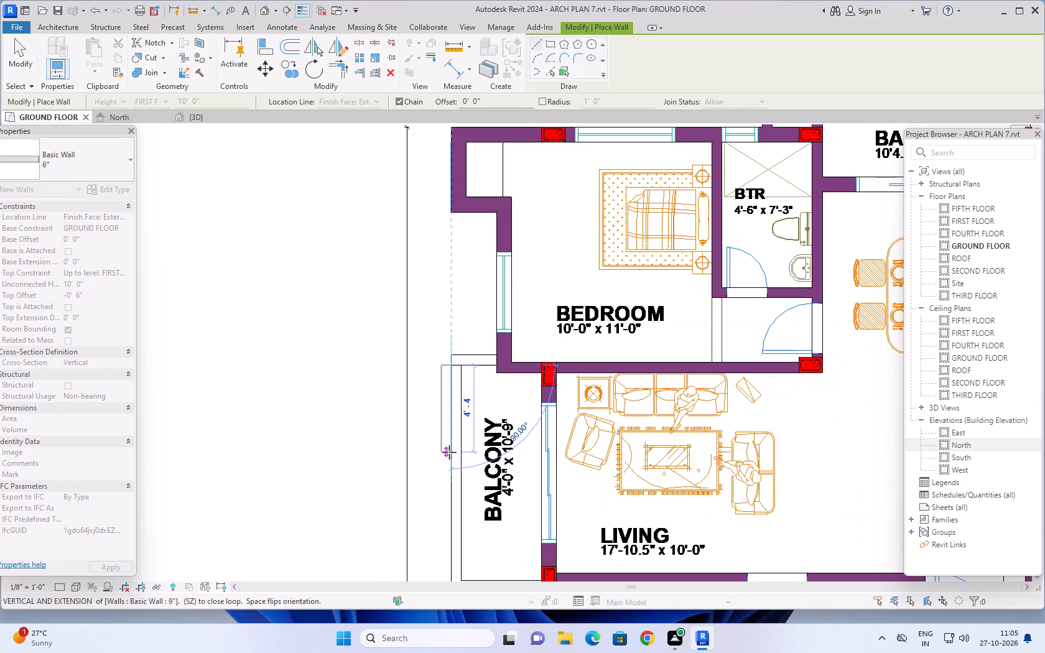
pyautogui.moveTo(456, 422); pyautogui.dragTo(437, 276, button='middle')
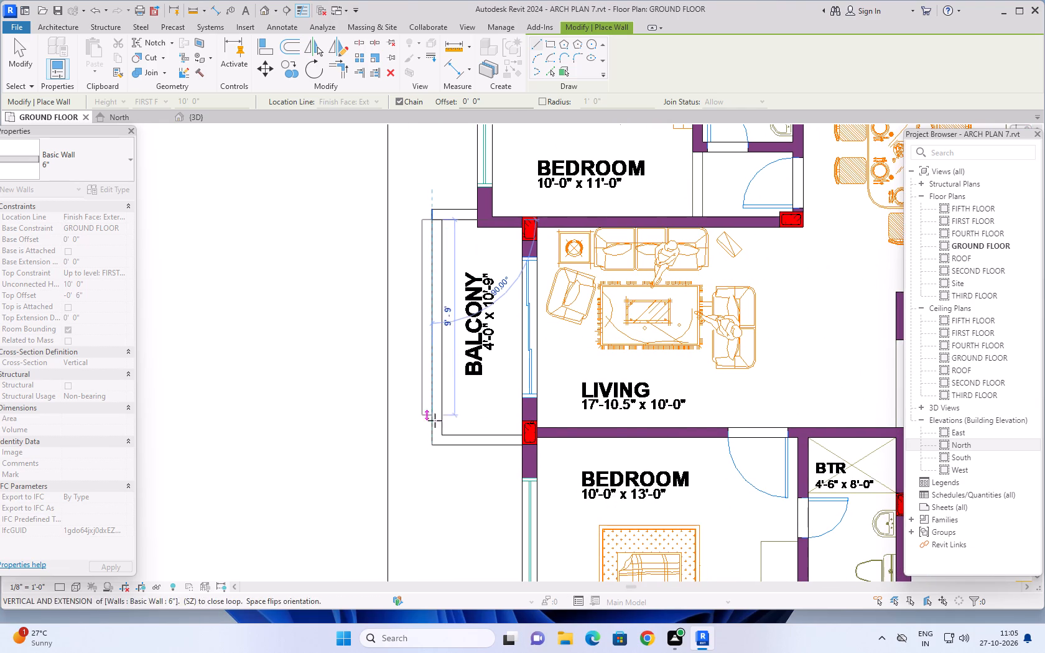
pyautogui.press('space')
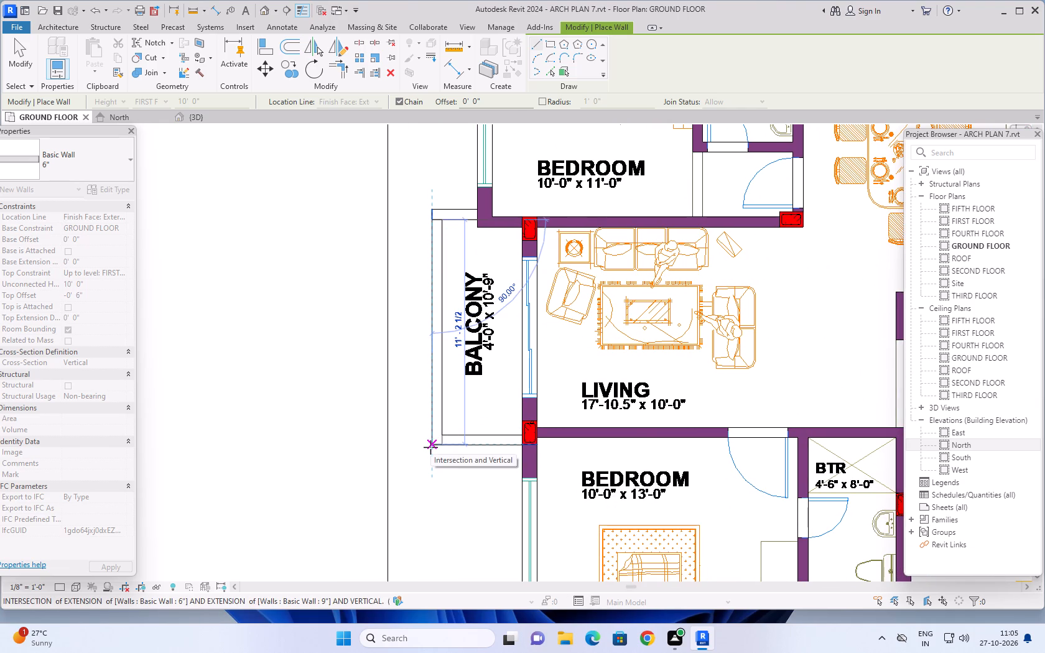
pyautogui.click(430, 447)
pyautogui.scroll(5, 519, 447)
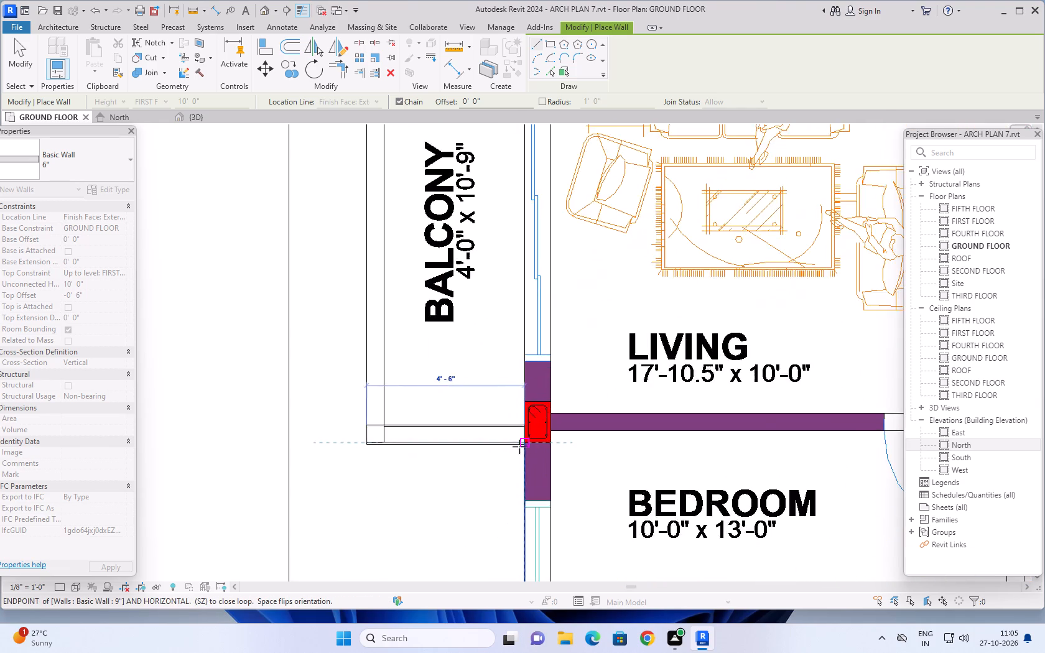
pyautogui.scroll(4, 519, 447)
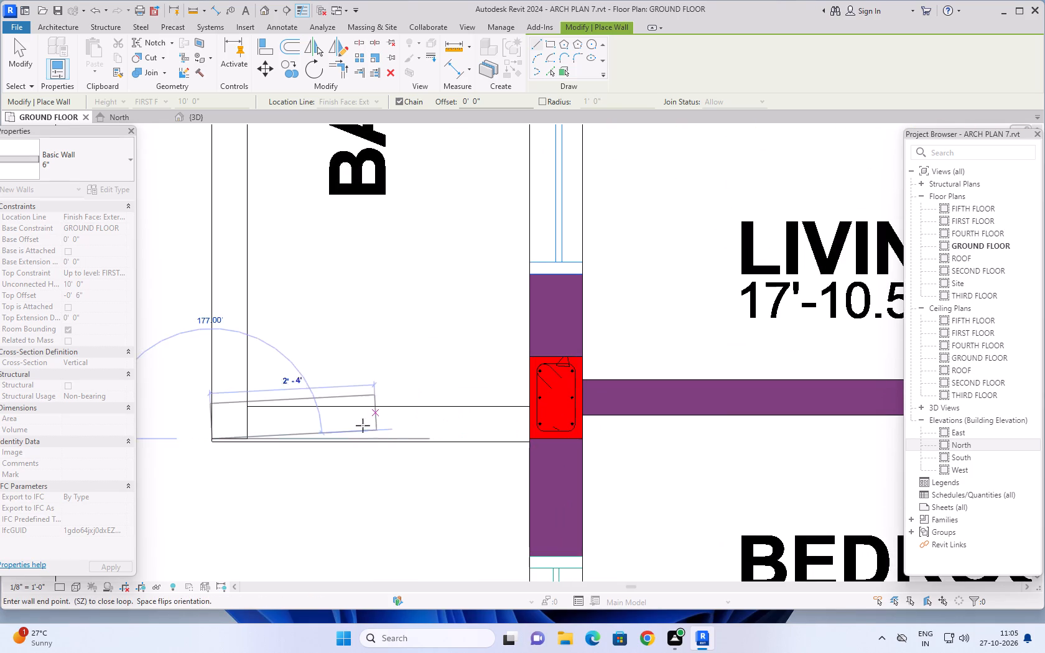
pyautogui.press('Escape')
# Close the upper living balcony with a 6" wall along its lower side to the exterior wall below the column, flipped inward.
pyautogui.scroll(5, 211, 447)
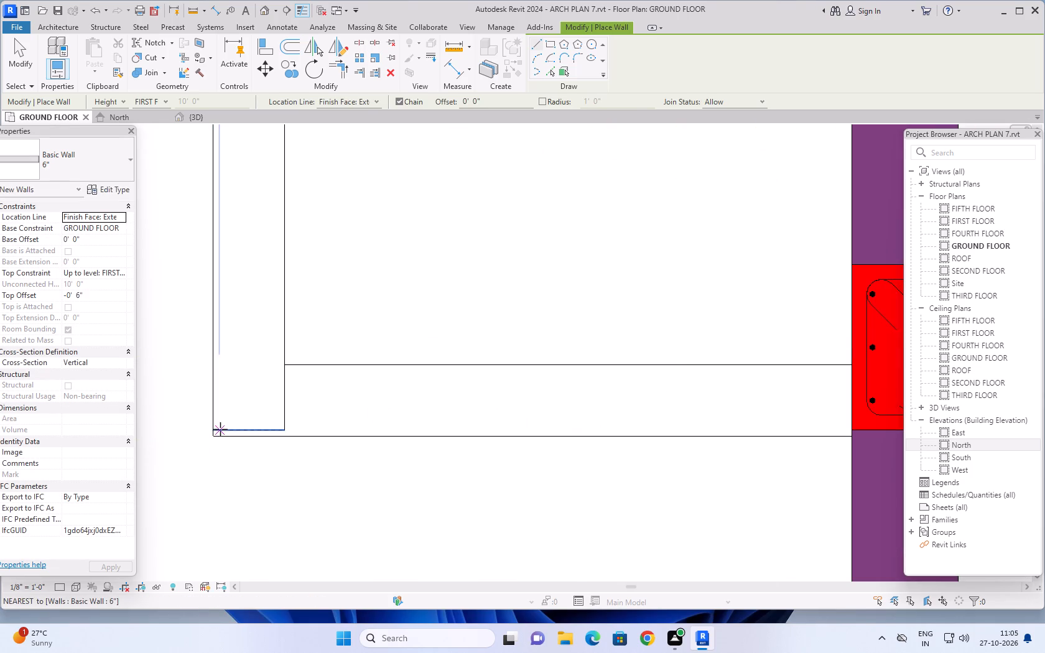
pyautogui.click(214, 437)
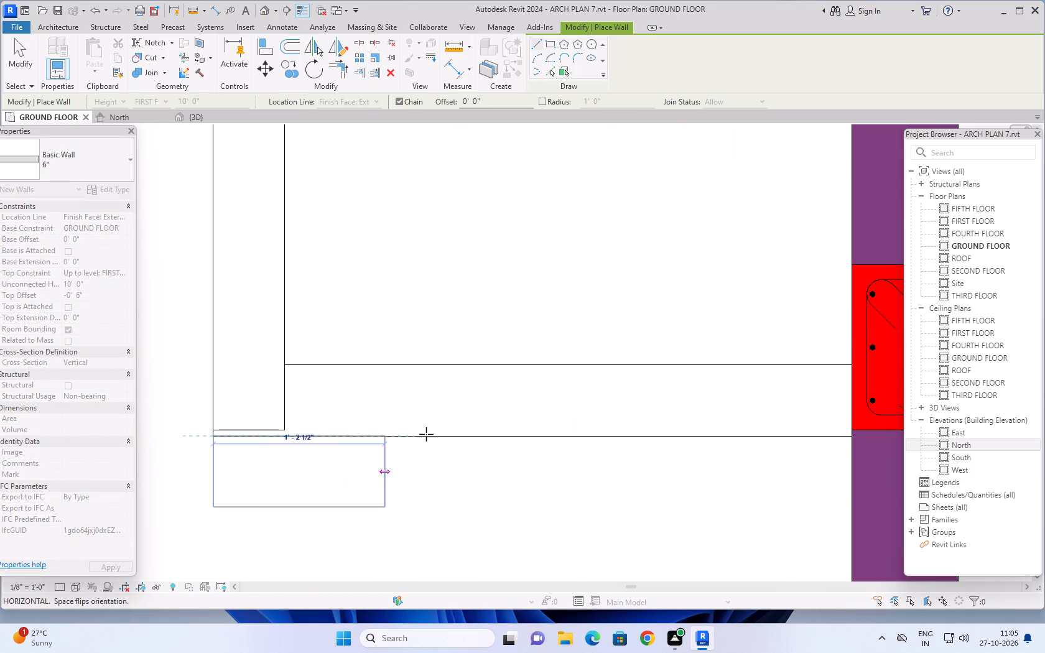
pyautogui.press('space')
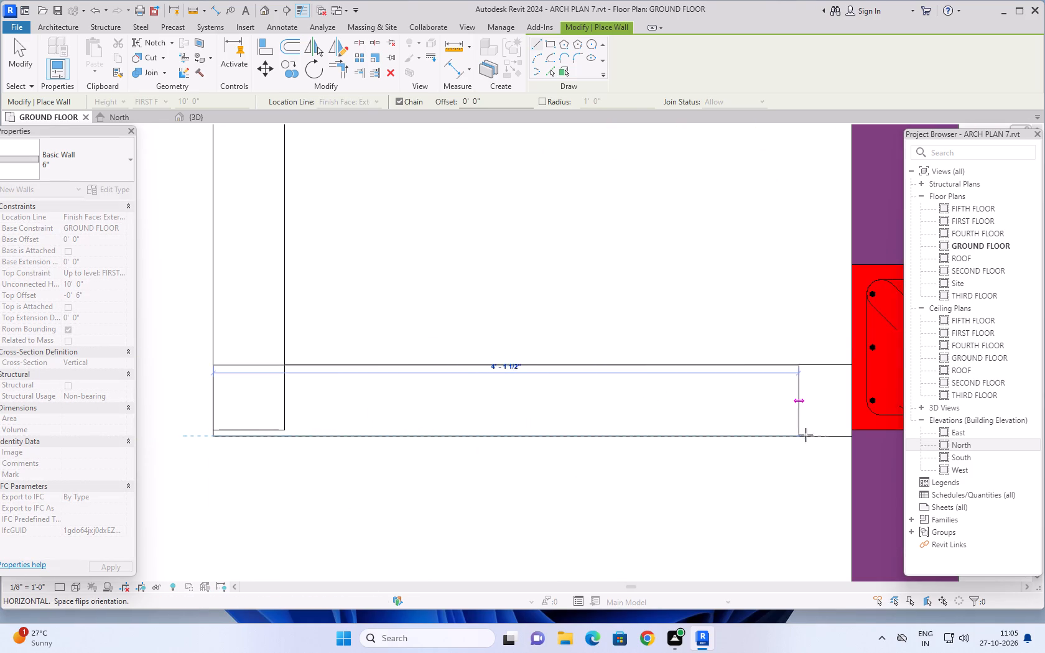
pyautogui.click(853, 436)
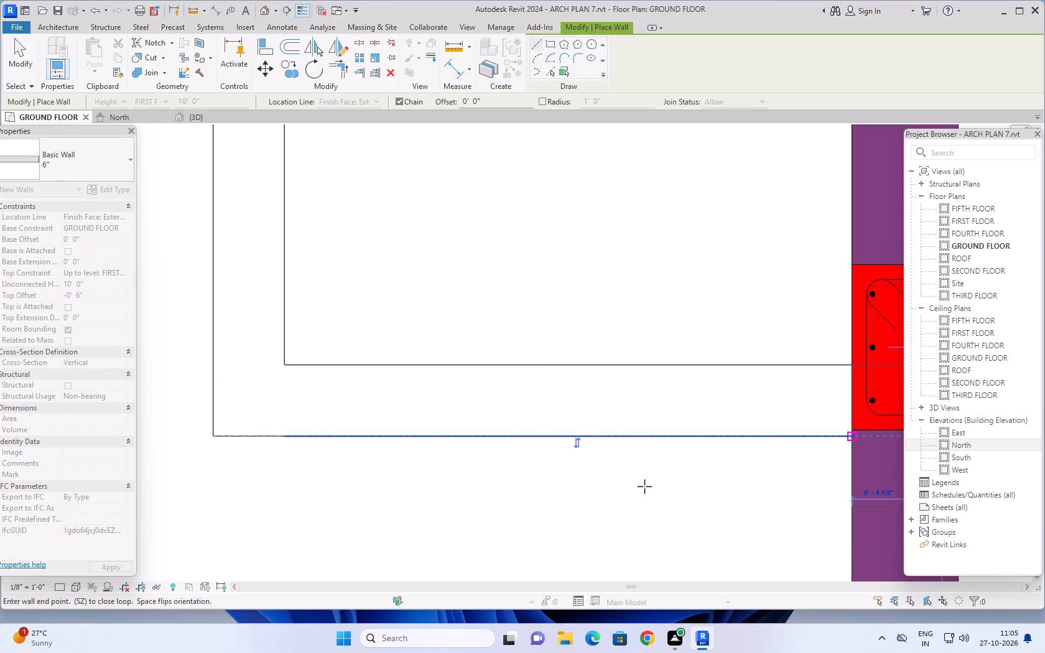
pyautogui.press('Escape')
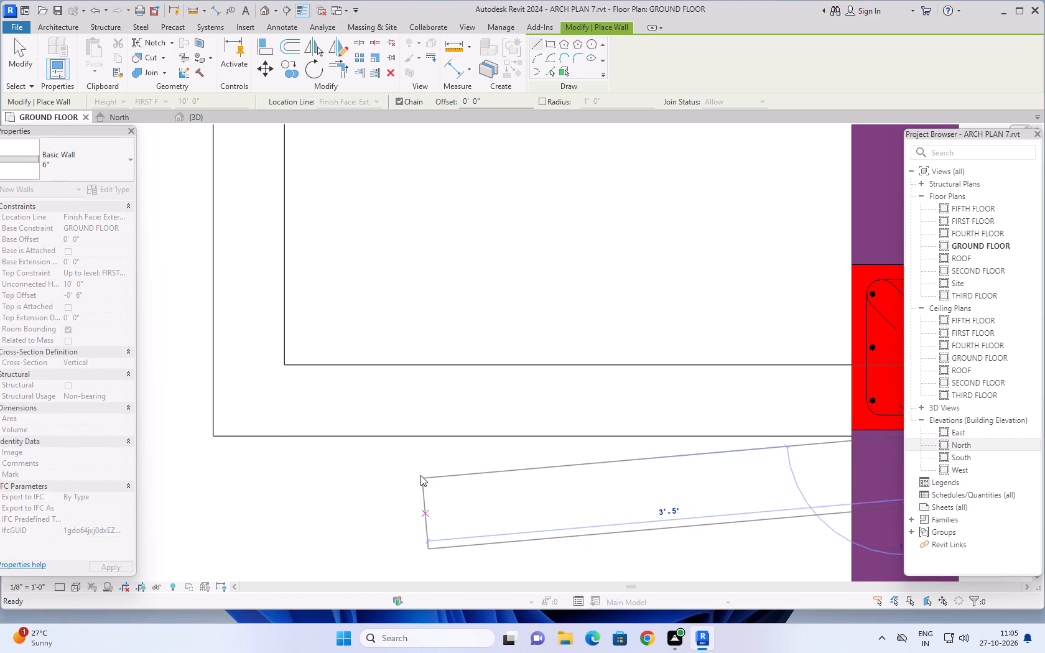
# Draw a 6" wall along the lower living balcony's upper side, from the column's outer face to the balcony's outer corner.
pyautogui.scroll(-19, 420, 475)
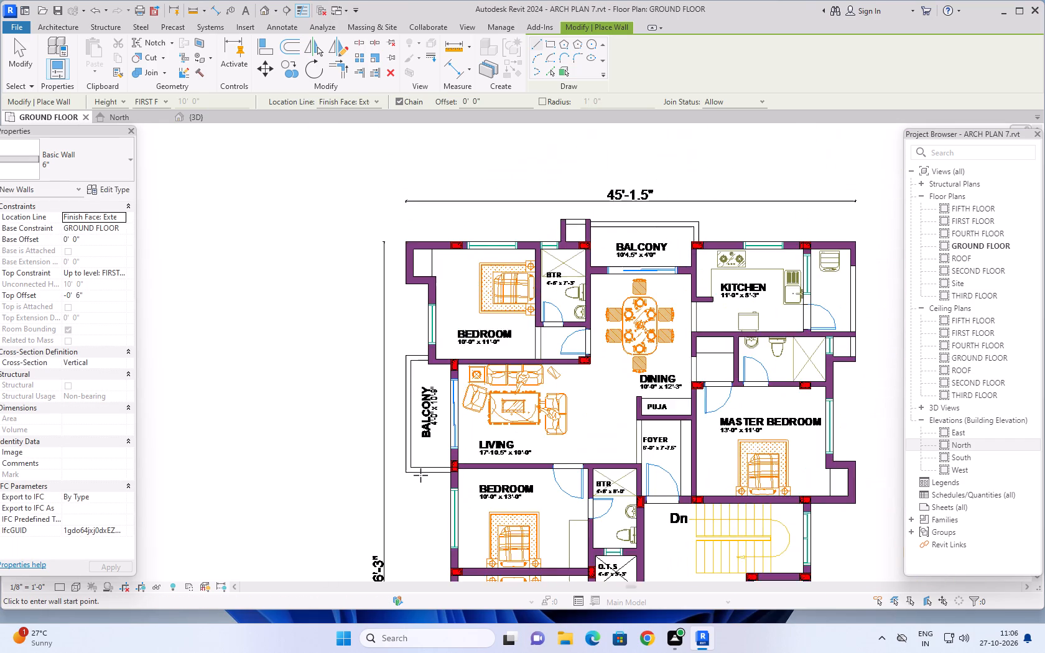
pyautogui.scroll(-9, 420, 475)
pyautogui.moveTo(360, 497); pyautogui.dragTo(356, 359, button='middle')
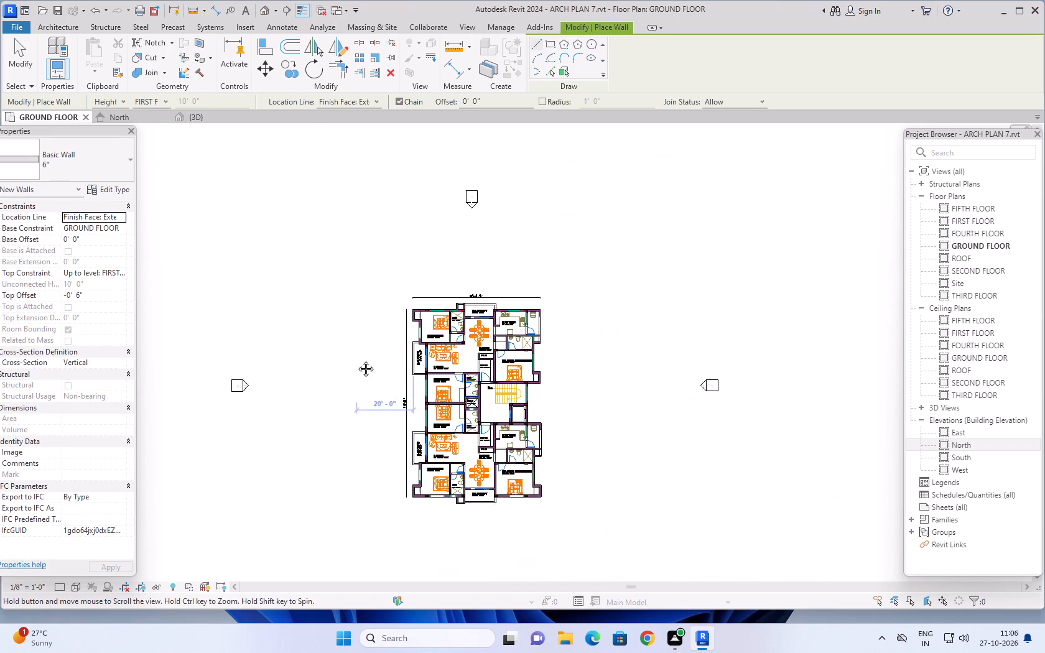
pyautogui.moveTo(356, 359); pyautogui.dragTo(356, 338, button='middle')
pyautogui.middleClick(356, 338)
pyautogui.scroll(7, 402, 373)
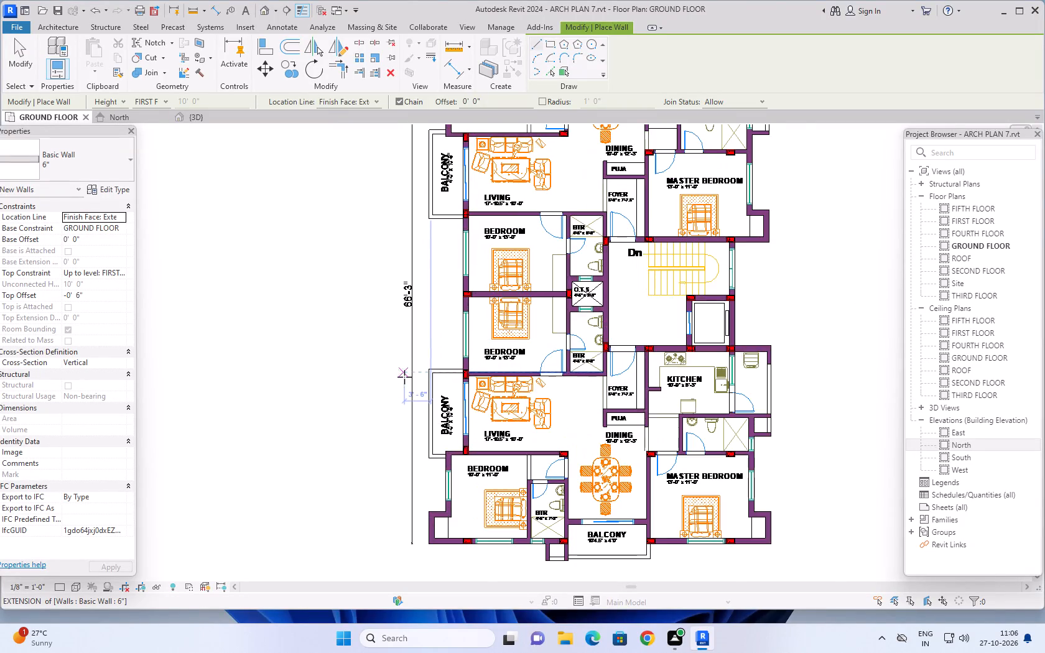
pyautogui.scroll(5, 404, 377)
pyautogui.scroll(4, 465, 338)
pyautogui.scroll(4, 542, 387)
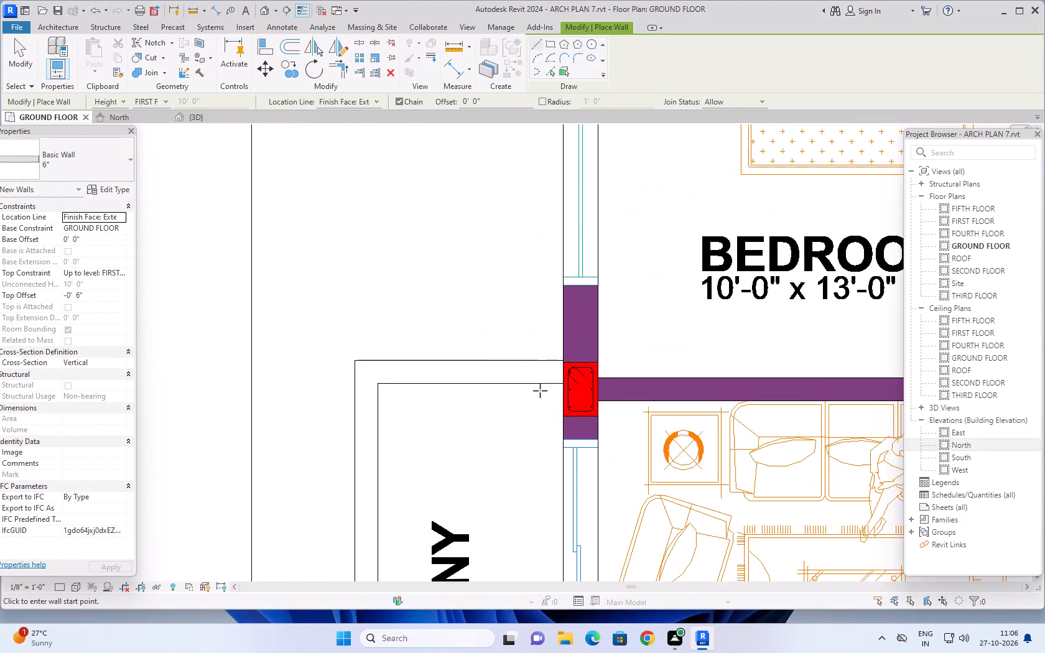
pyautogui.scroll(4, 540, 391)
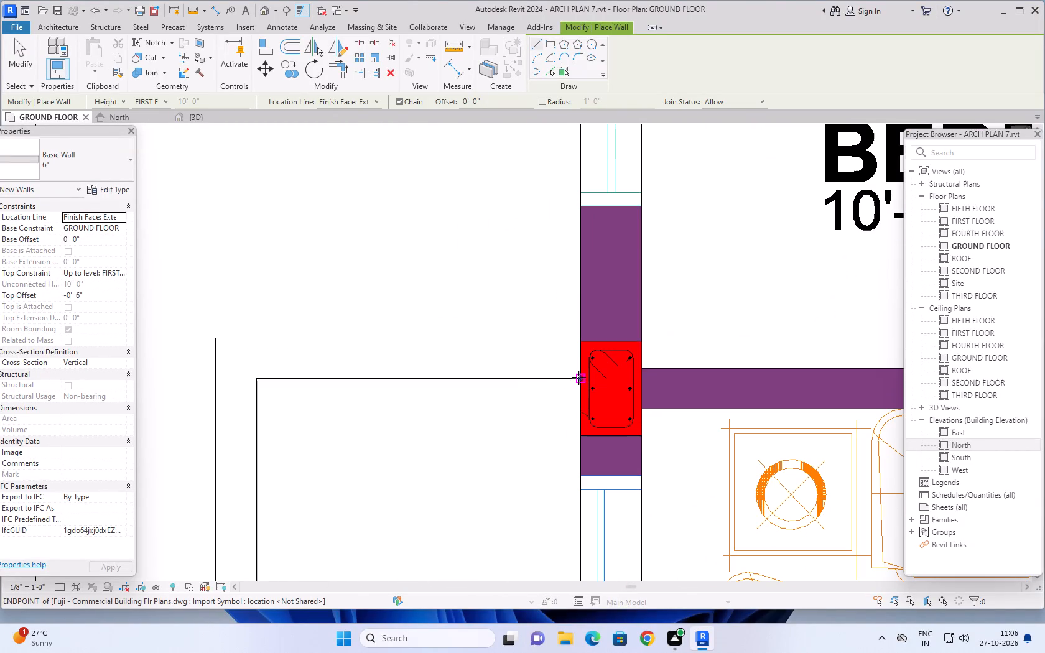
pyautogui.scroll(6, 577, 378)
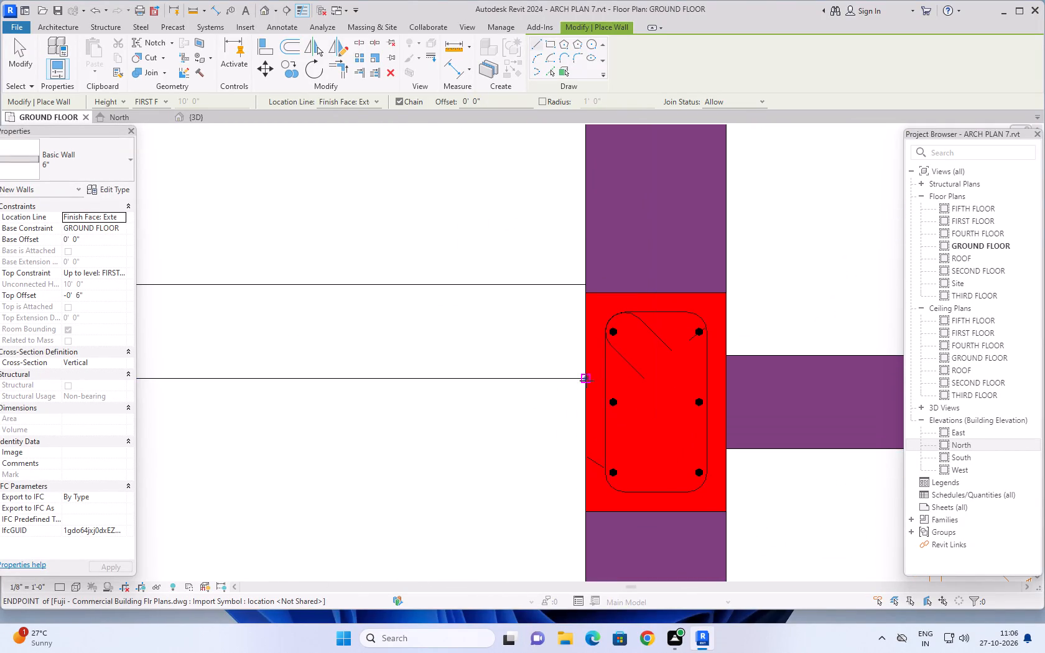
pyautogui.click(587, 381)
pyautogui.scroll(-5, 306, 375)
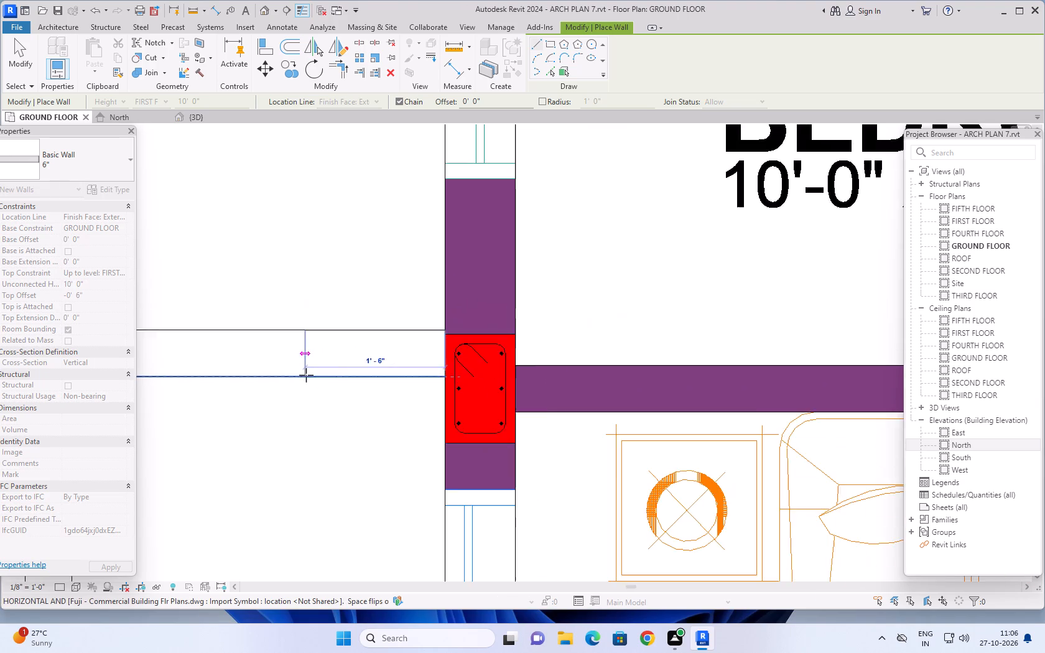
pyautogui.scroll(-8, 306, 375)
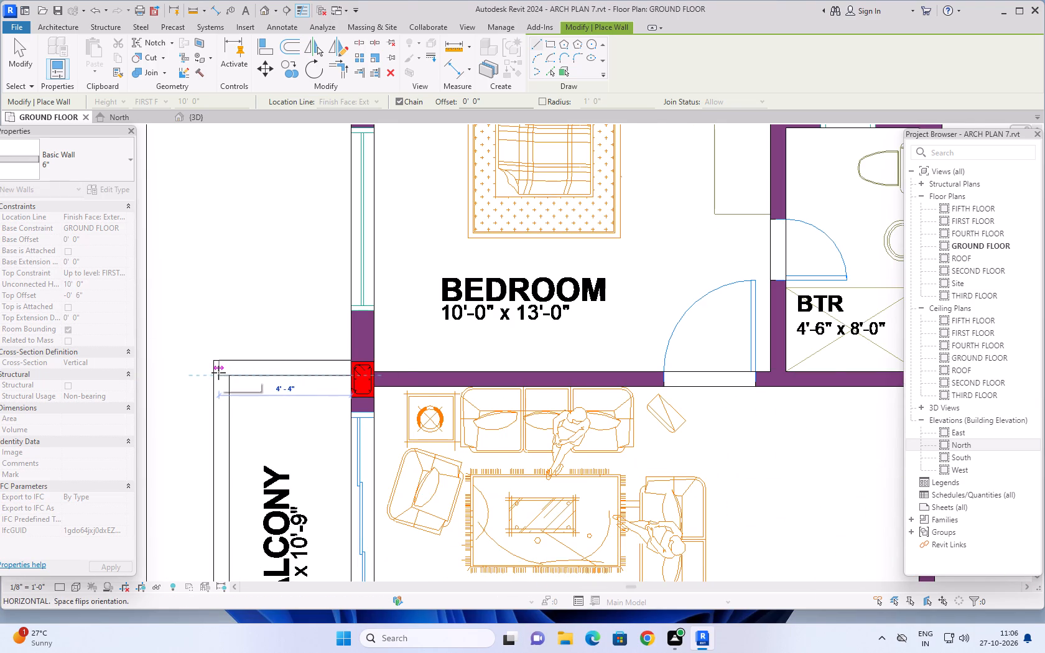
pyautogui.scroll(12, 216, 373)
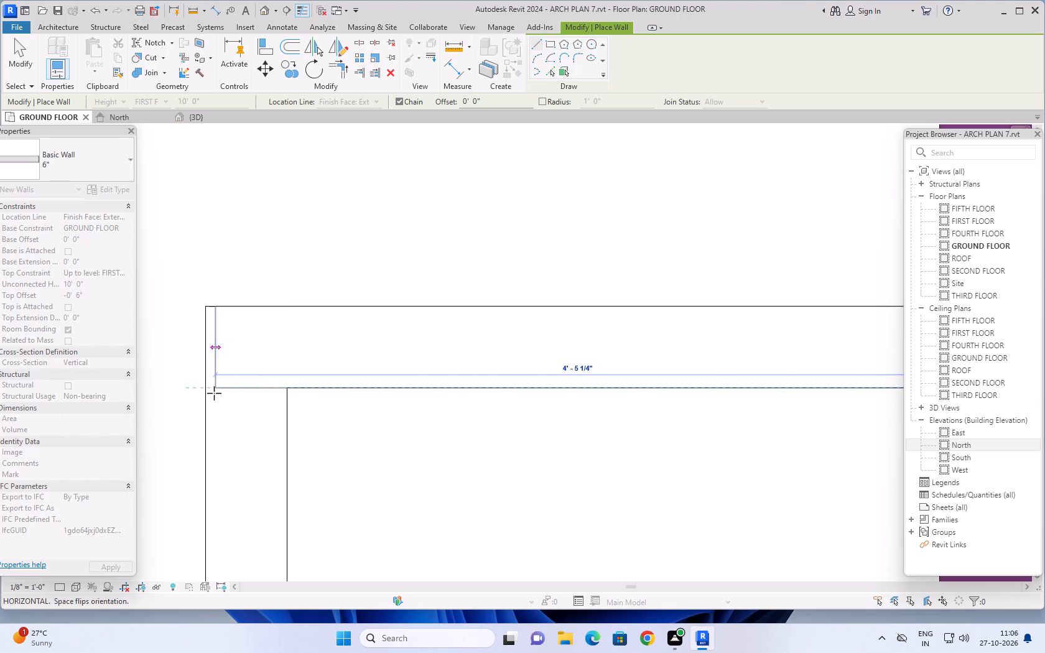
pyautogui.click(205, 390)
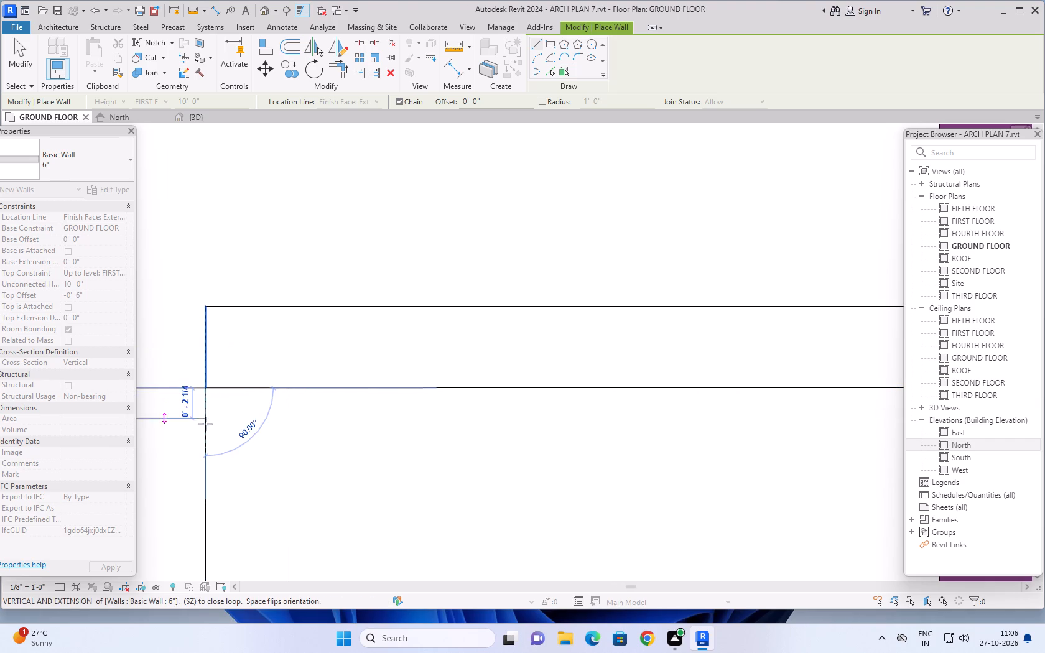
# Continue the 6" wall along the lower living balcony's outer edge to its lower corner, flipped to the inner side.
pyautogui.scroll(-12, 205, 436)
pyautogui.press('space')
pyautogui.scroll(-2, 205, 438)
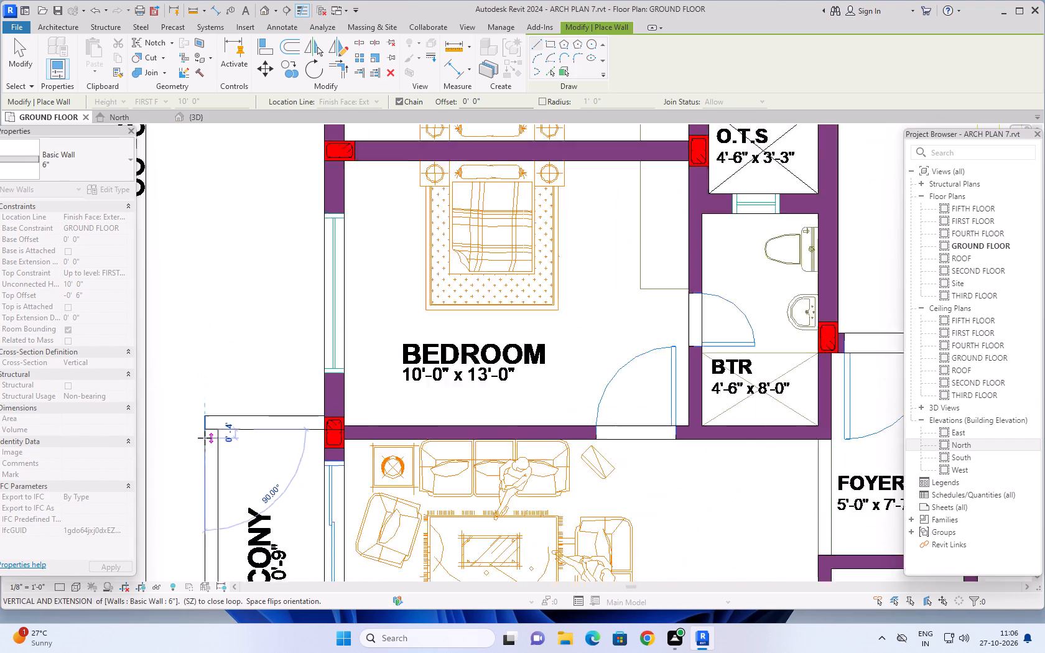
pyautogui.scroll(-5, 205, 438)
pyautogui.moveTo(202, 450); pyautogui.dragTo(210, 276, button='middle')
pyautogui.scroll(5, 214, 379)
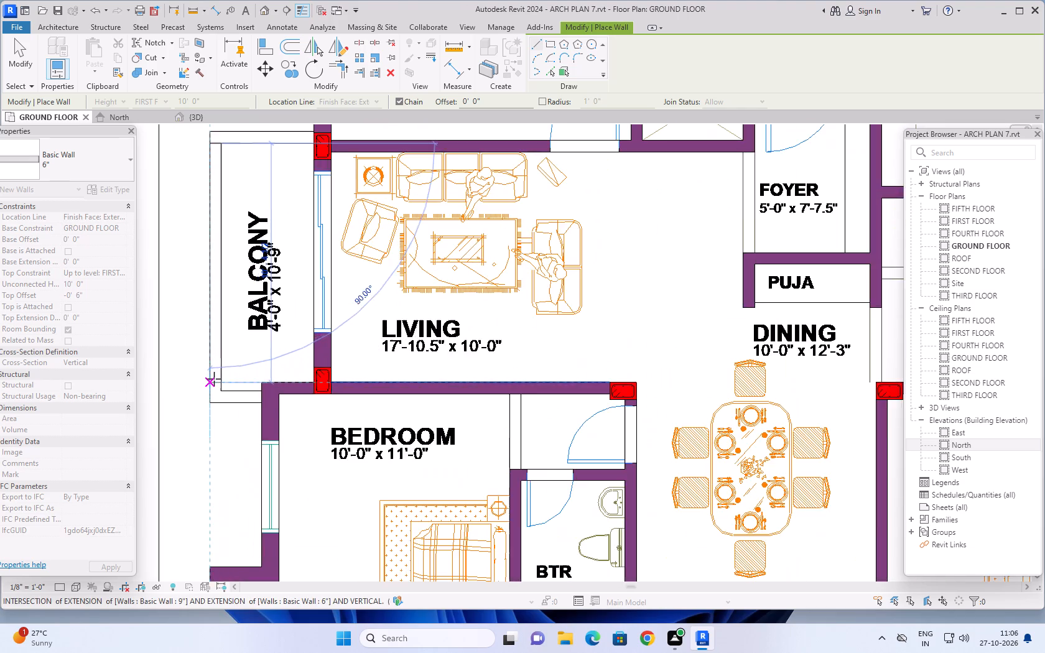
pyautogui.scroll(5, 214, 379)
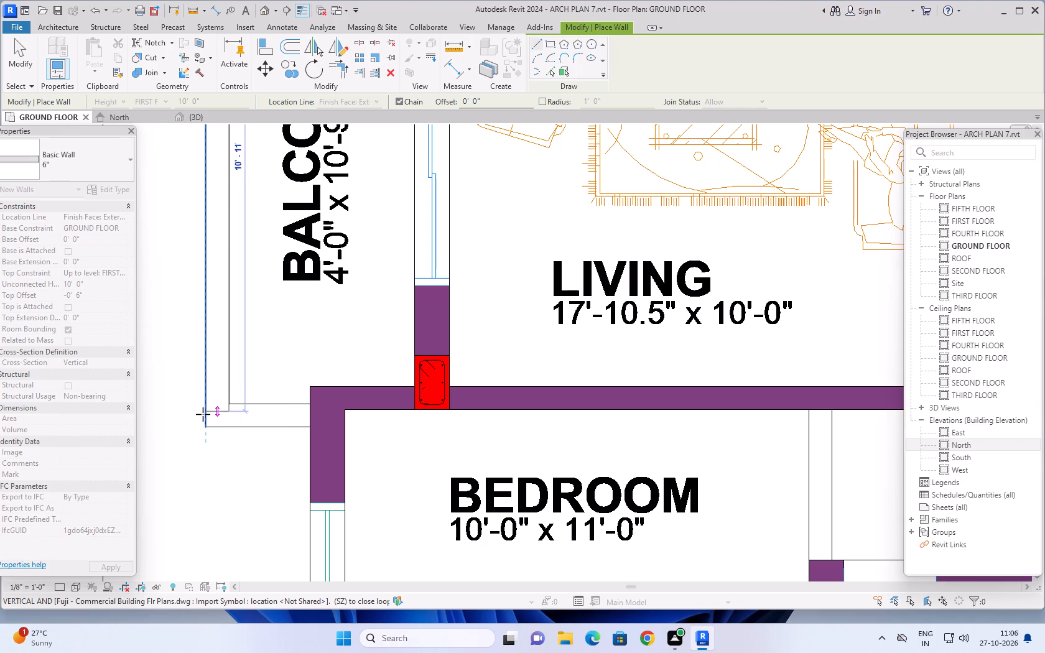
pyautogui.click(204, 425)
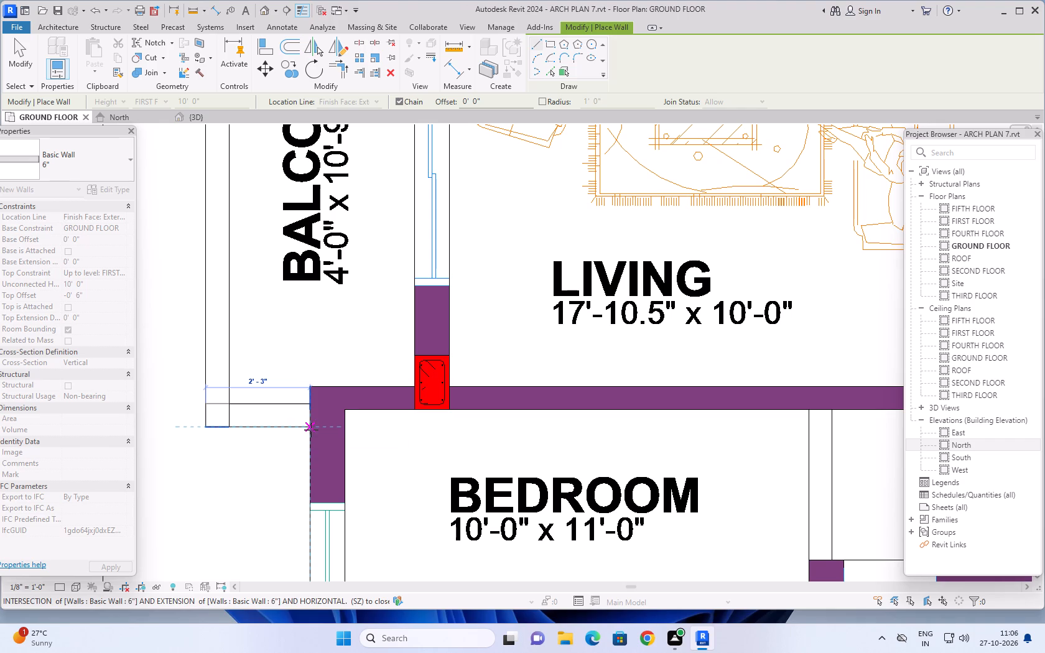
# Close the lower living balcony with a 6" wall about 2'-3" long along its lower side to the bedroom's exterior wall.
pyautogui.click(311, 430)
pyautogui.press('Escape')
# Switch to the 3D view to check the modelled ground-floor walls.
pyautogui.scroll(-2, 239, 452)
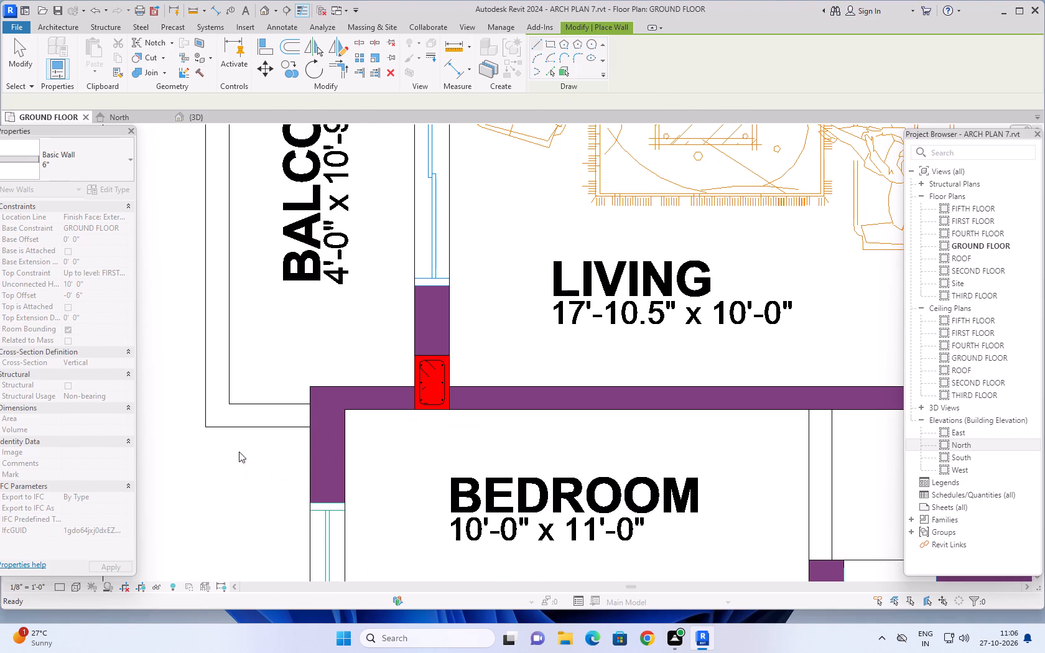
pyautogui.scroll(-6, 239, 452)
pyautogui.scroll(-2, 305, 499)
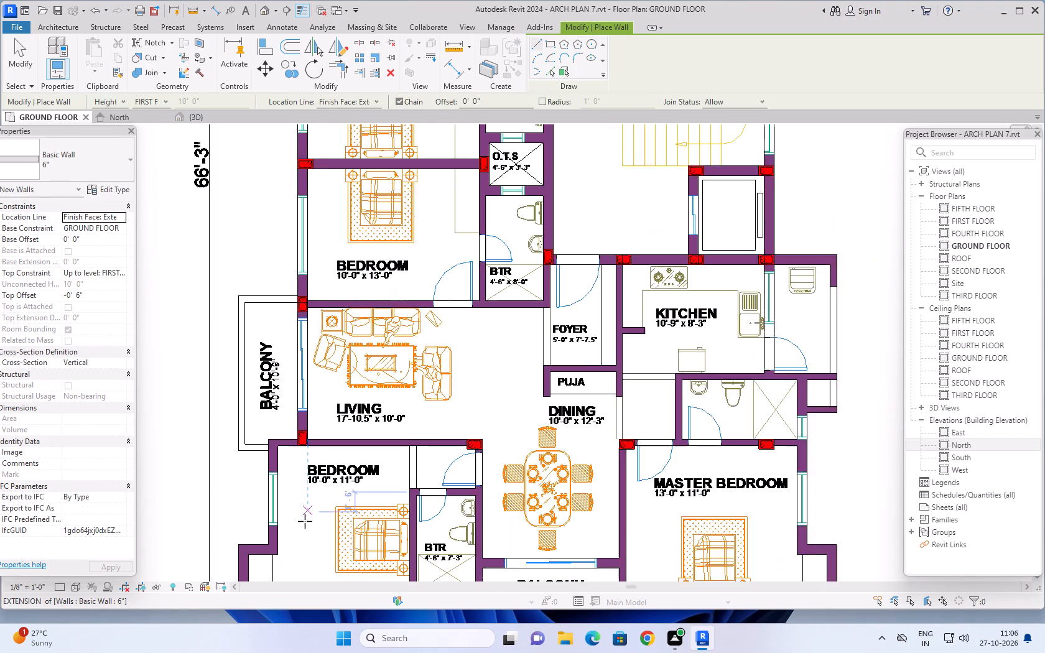
pyautogui.scroll(-1, 305, 521)
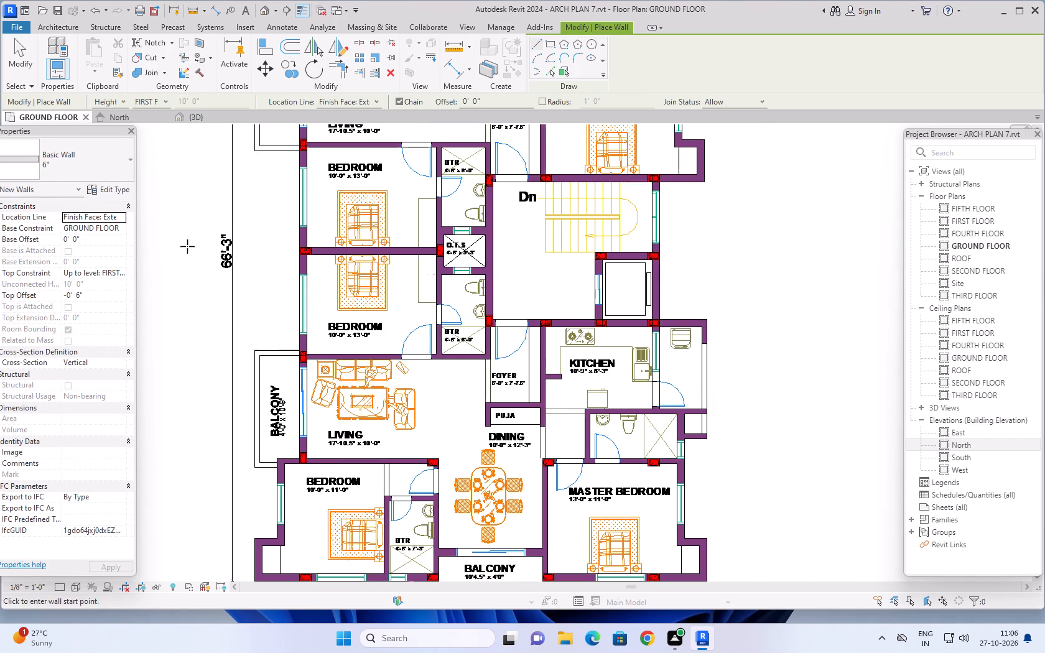
pyautogui.click(200, 118)
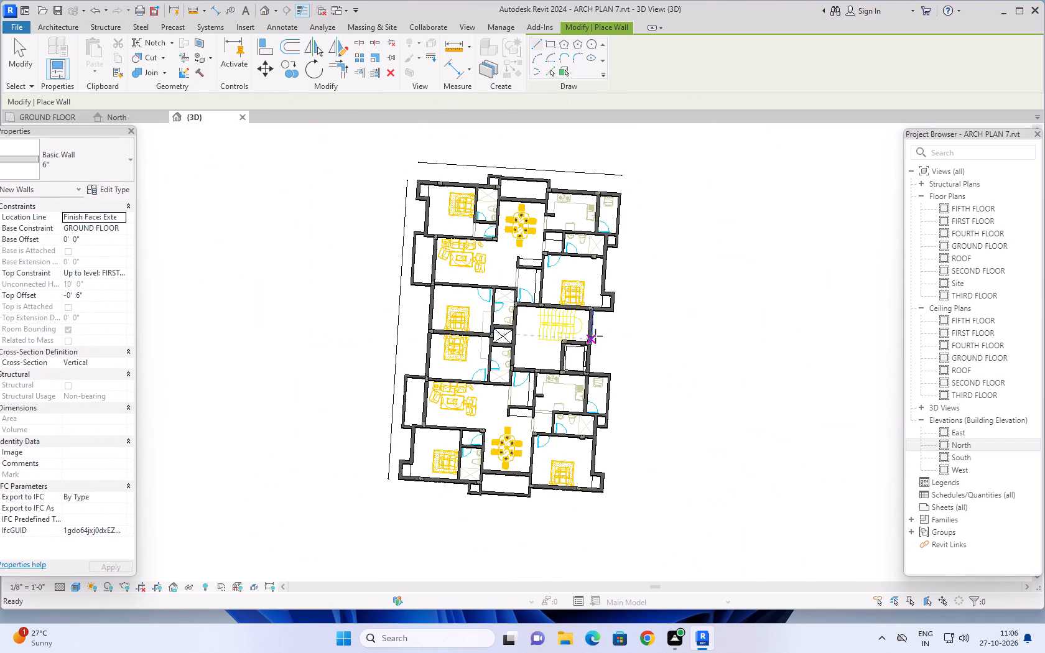
# End the wall command and examine the modelled ground-floor walls from above in the 3D view.
pyautogui.scroll(-1, 595, 336)
pyautogui.scroll(2, 669, 369)
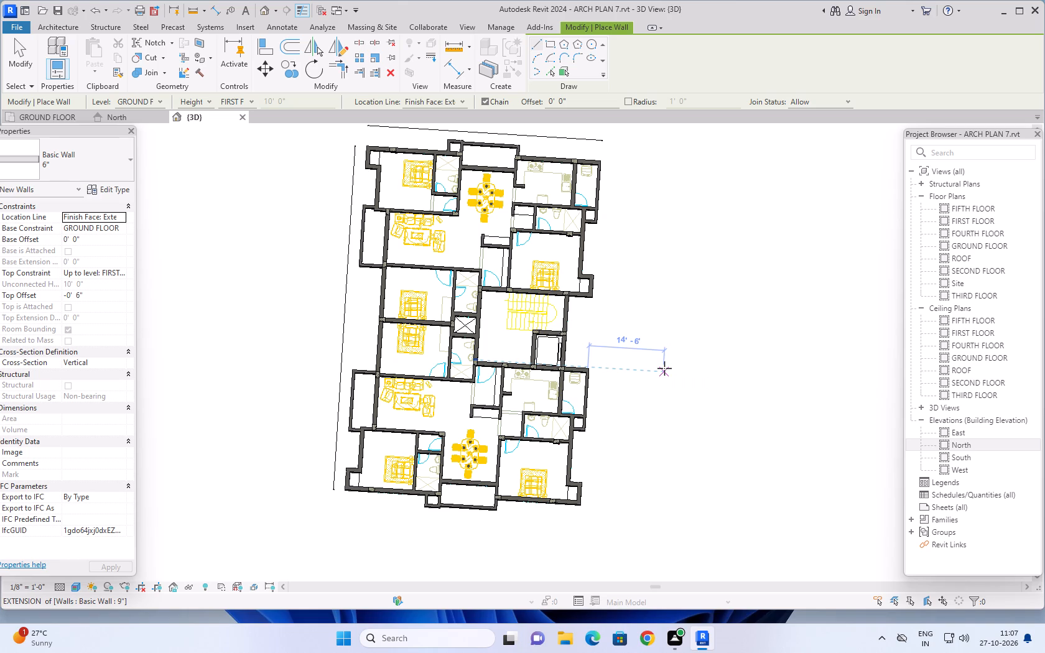
pyautogui.scroll(-1, 665, 368)
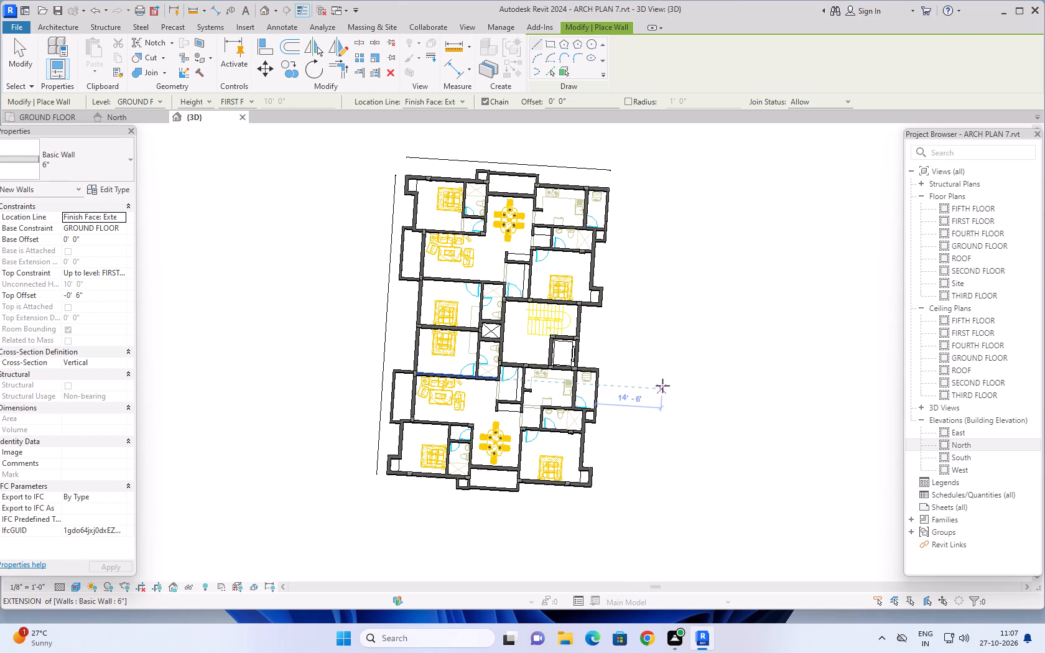
pyautogui.press('Escape')
pyautogui.keyDown('shift'); pyautogui.moveTo(661, 295); pyautogui.dragTo(659, 313, button='middle'); pyautogui.keyUp('shift')
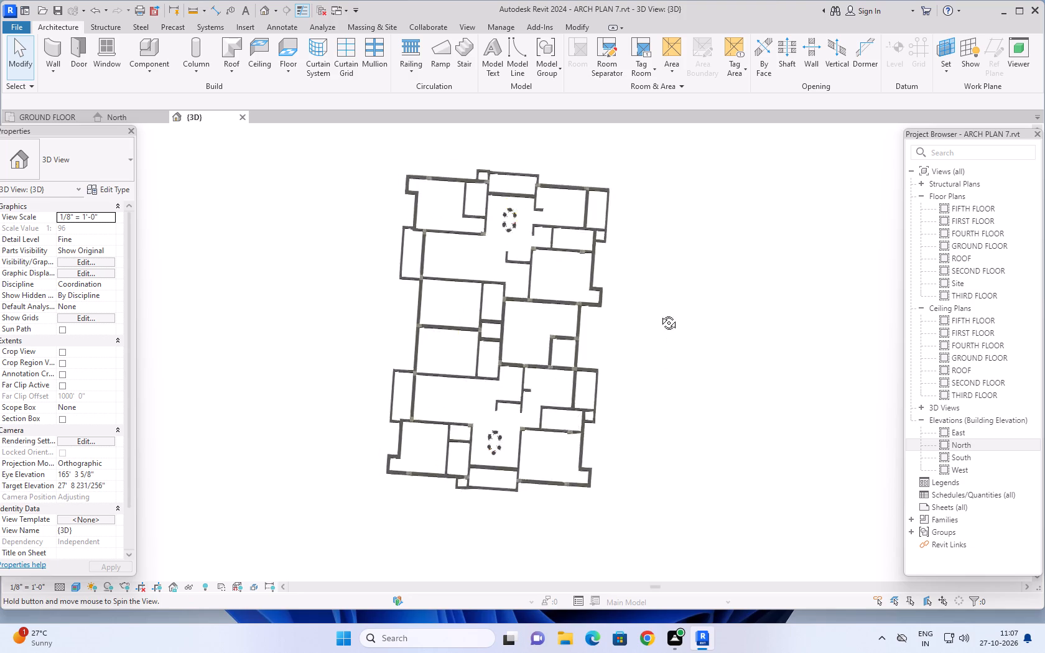
pyautogui.keyDown('shift'); pyautogui.moveTo(659, 313); pyautogui.dragTo(657, 322, button='middle'); pyautogui.keyUp('shift')
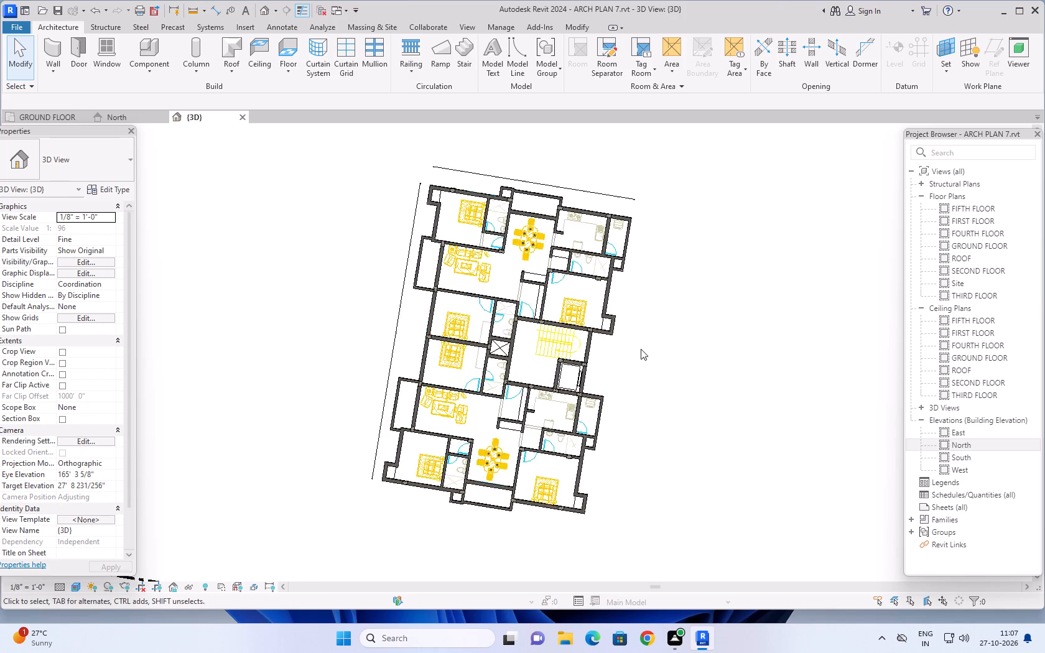
pyautogui.scroll(2, 641, 349)
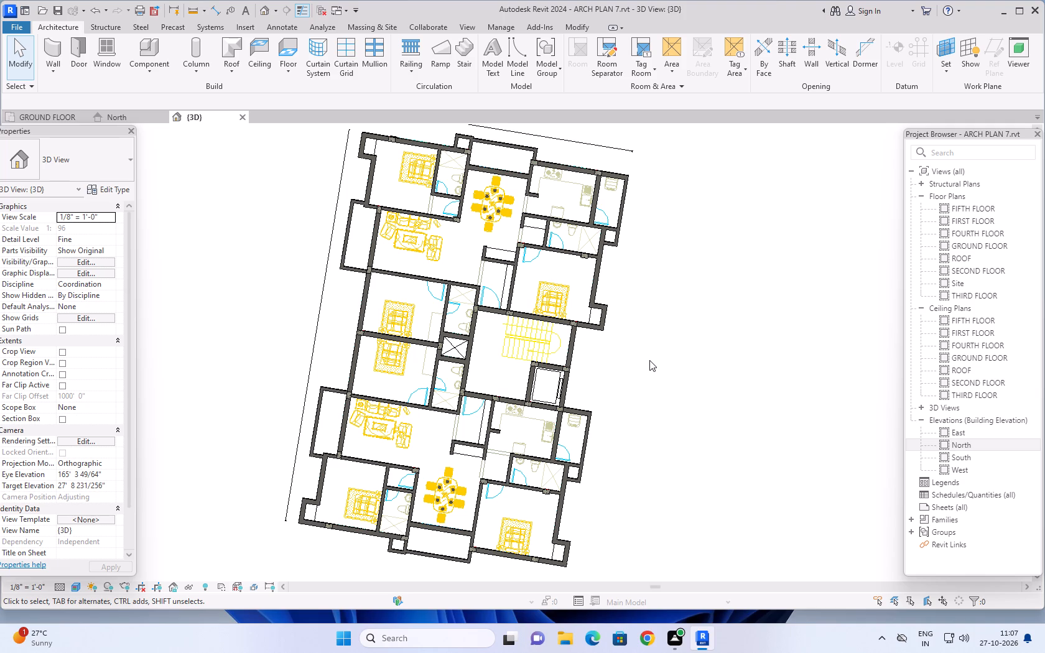
pyautogui.keyDown('shift'); pyautogui.moveTo(649, 360); pyautogui.dragTo(667, 362, button='middle'); pyautogui.keyUp('shift')
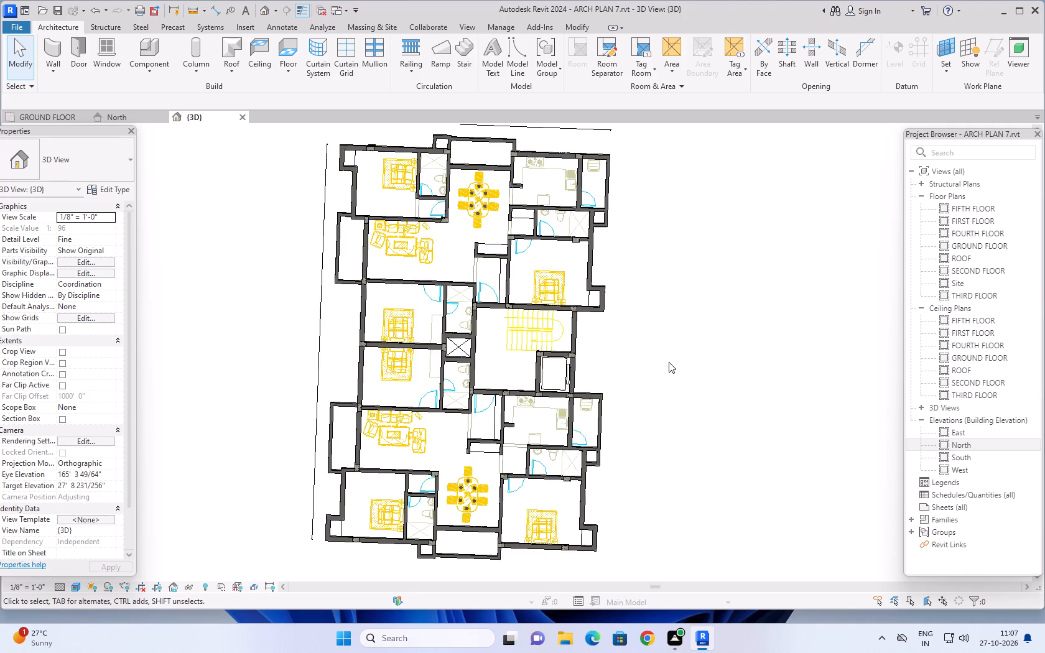
pyautogui.scroll(-1, 669, 362)
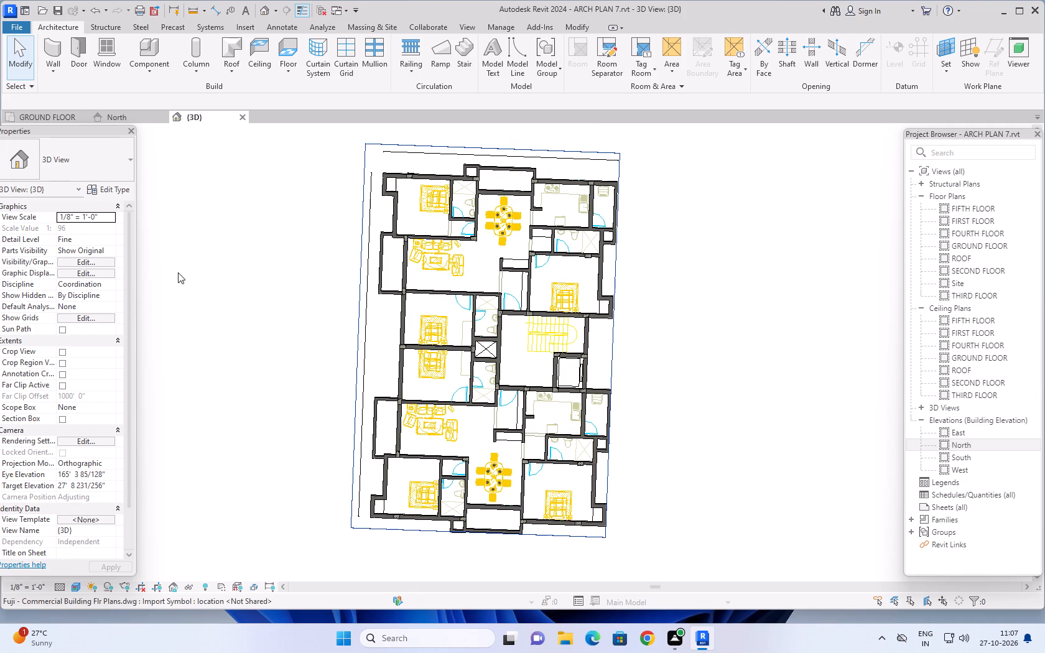
# Return to the GROUND FLOOR plan and check the traced walls against the imported drawing across both apartments.
pyautogui.click(48, 115)
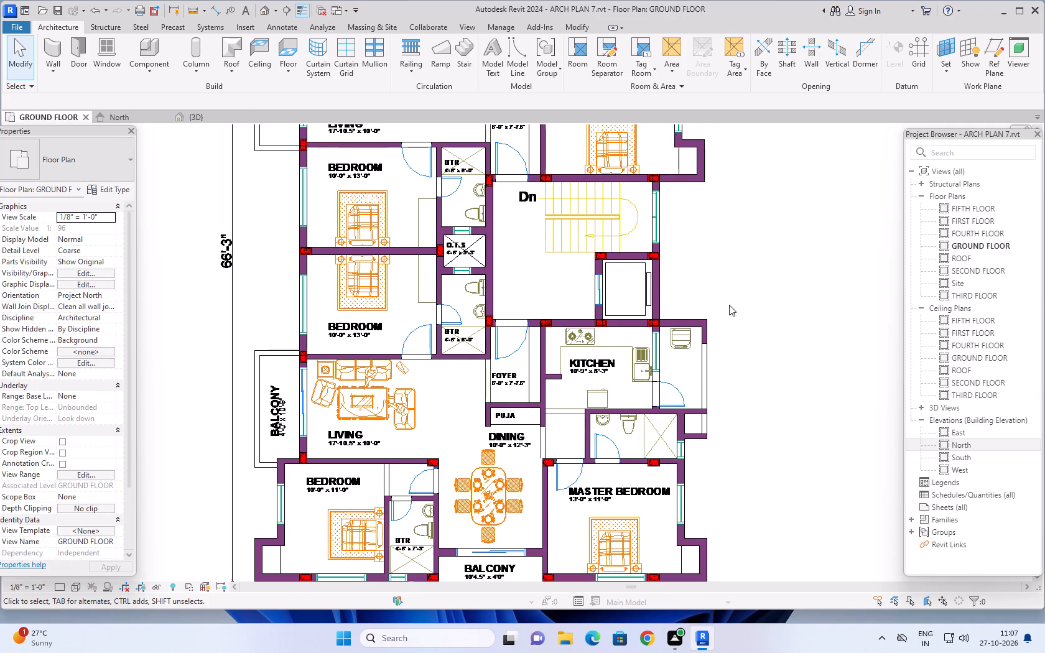
pyautogui.scroll(-2, 738, 310)
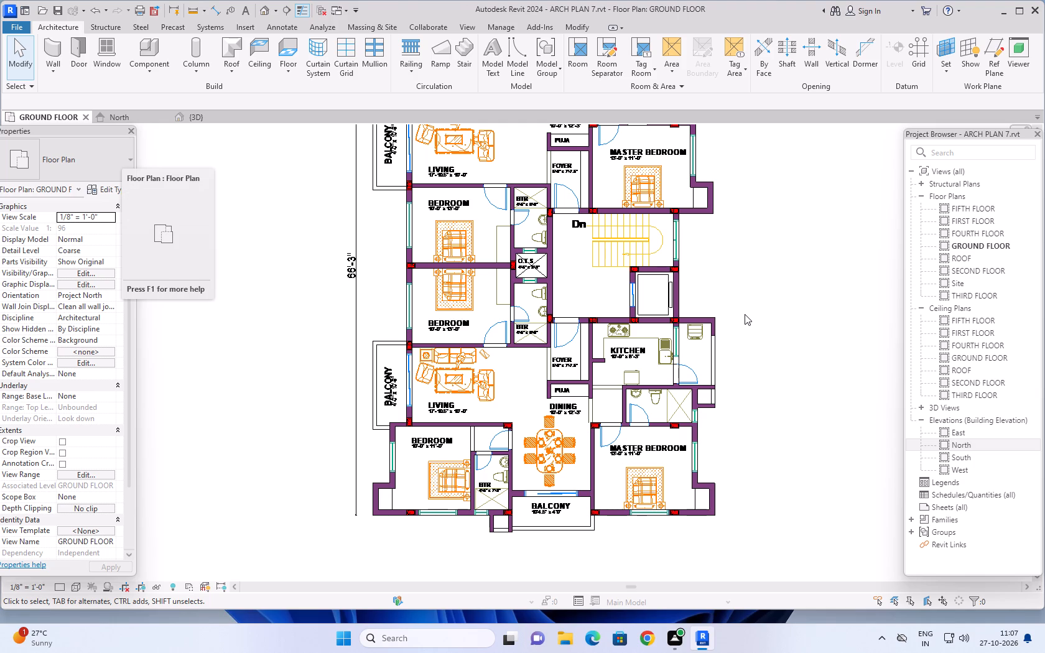
pyautogui.scroll(-1, 762, 320)
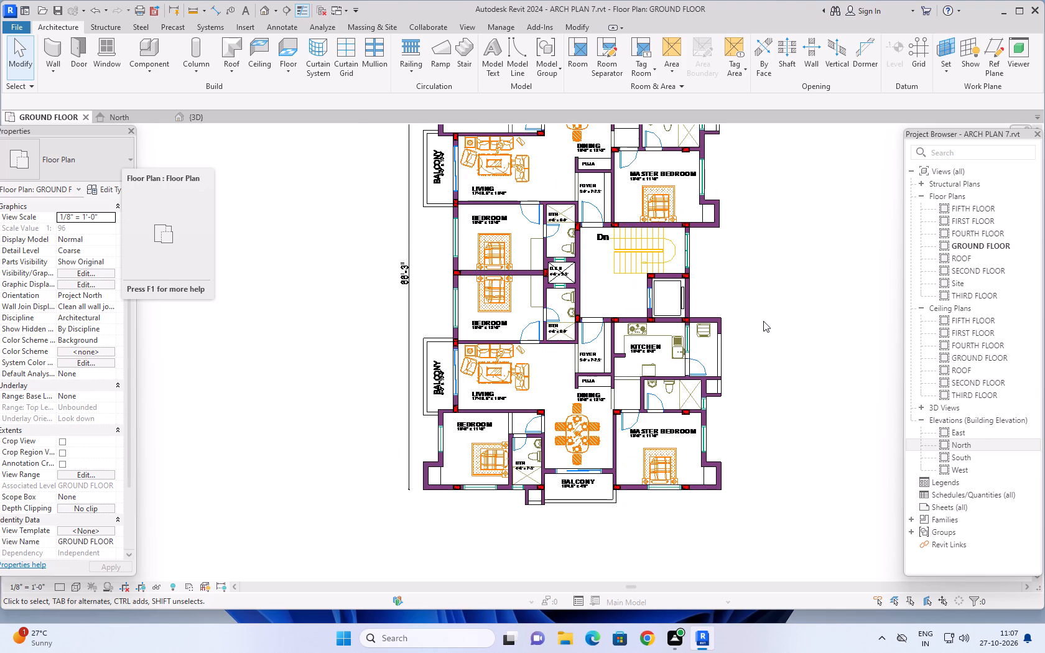
pyautogui.scroll(-1, 769, 323)
pyautogui.moveTo(807, 308); pyautogui.dragTo(774, 348, button='middle')
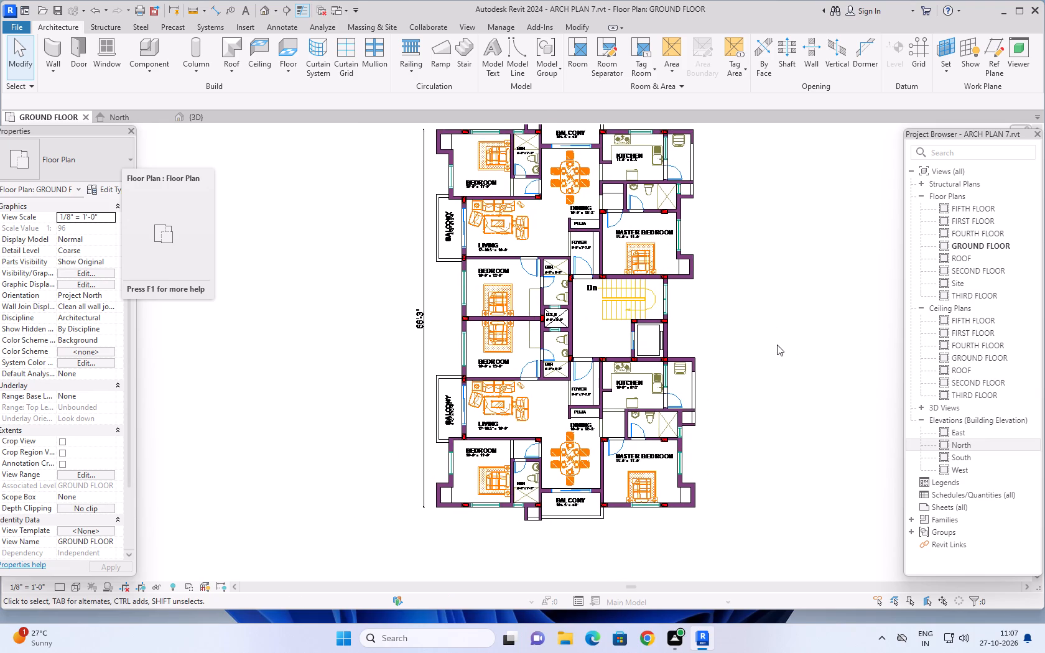
pyautogui.scroll(-1, 777, 344)
pyautogui.moveTo(789, 333); pyautogui.dragTo(764, 350, button='middle')
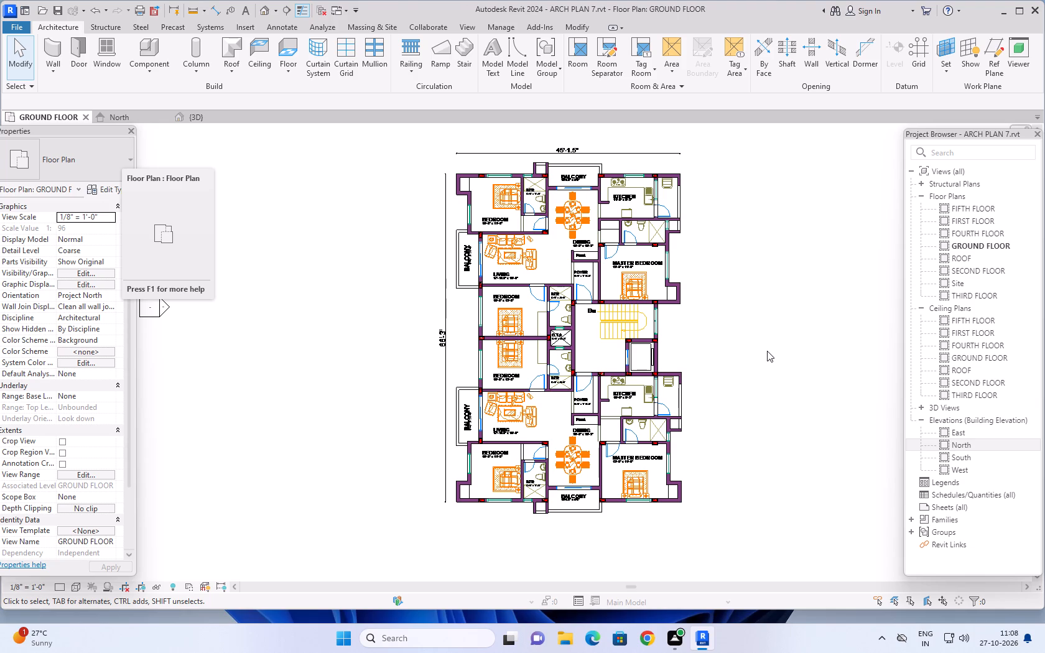
pyautogui.scroll(-1, 670, 315)
pyautogui.moveTo(740, 335); pyautogui.dragTo(735, 332, button='middle')
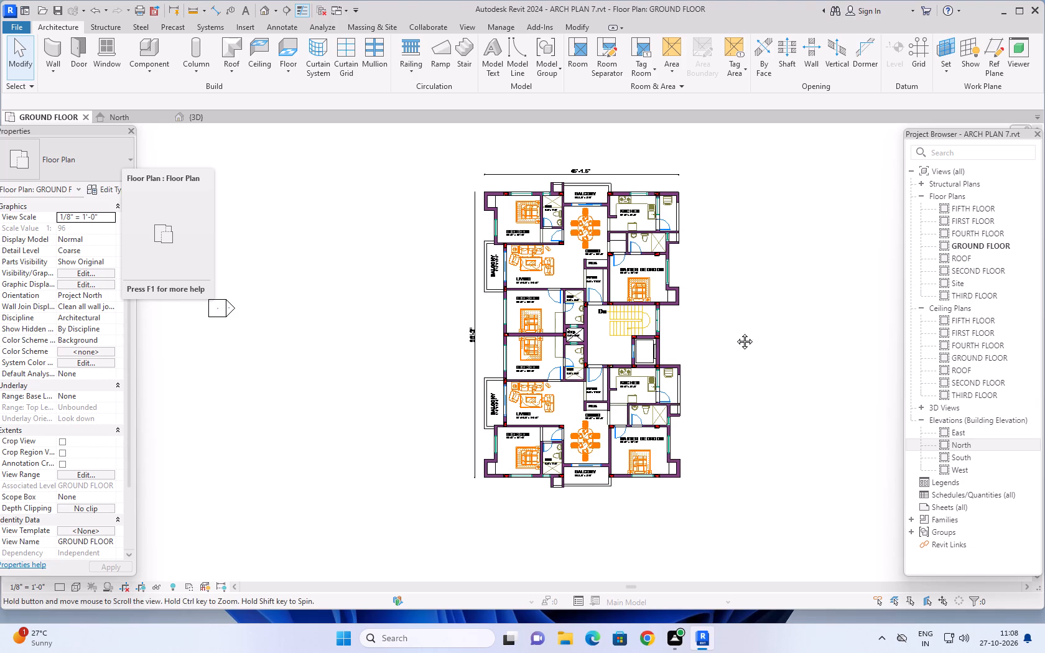
pyautogui.moveTo(735, 332); pyautogui.dragTo(704, 326, button='middle')
pyautogui.middleClick(703, 326)
pyautogui.scroll(2, 692, 327)
pyautogui.moveTo(691, 327); pyautogui.dragTo(717, 368, button='middle')
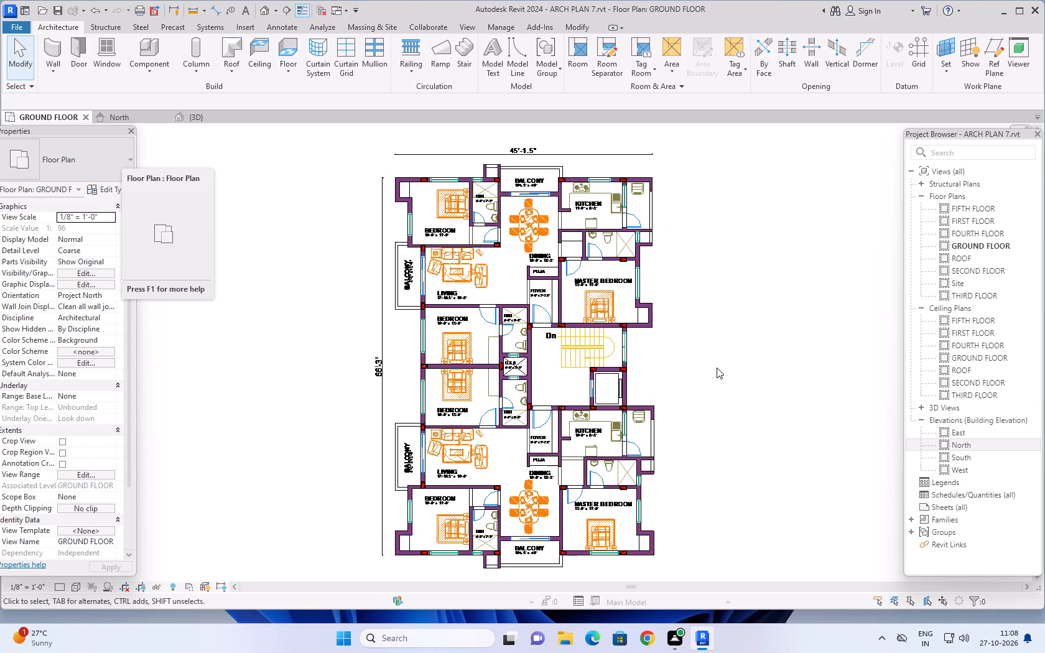
pyautogui.scroll(1, 717, 368)
pyautogui.moveTo(717, 368); pyautogui.dragTo(759, 348, button='middle')
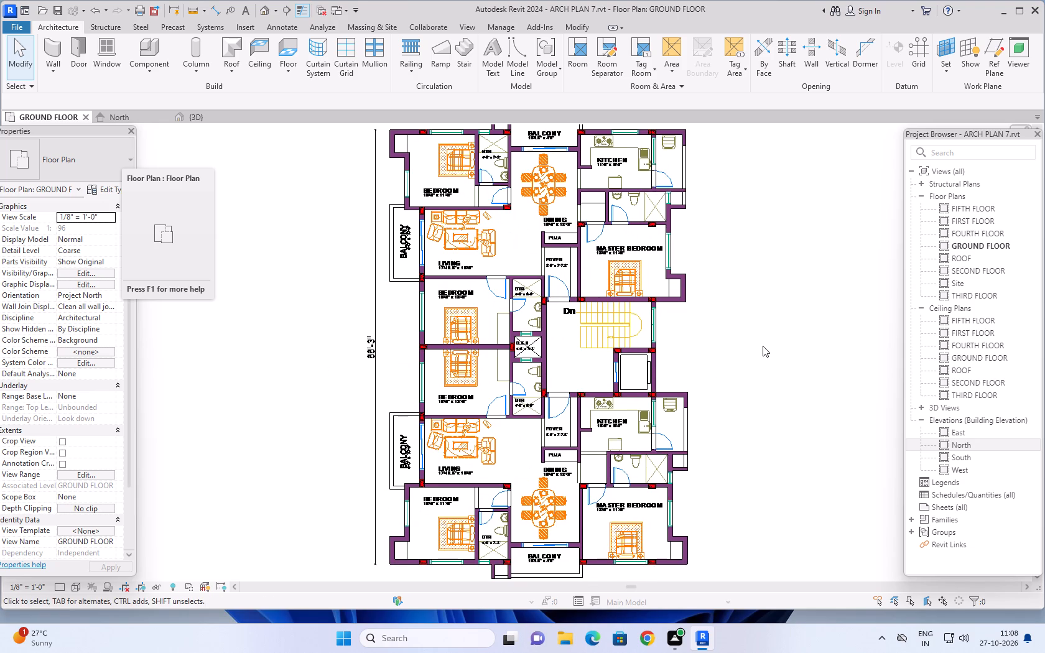
pyautogui.scroll(-2, 746, 333)
pyautogui.moveTo(744, 328); pyautogui.dragTo(716, 333, button='middle')
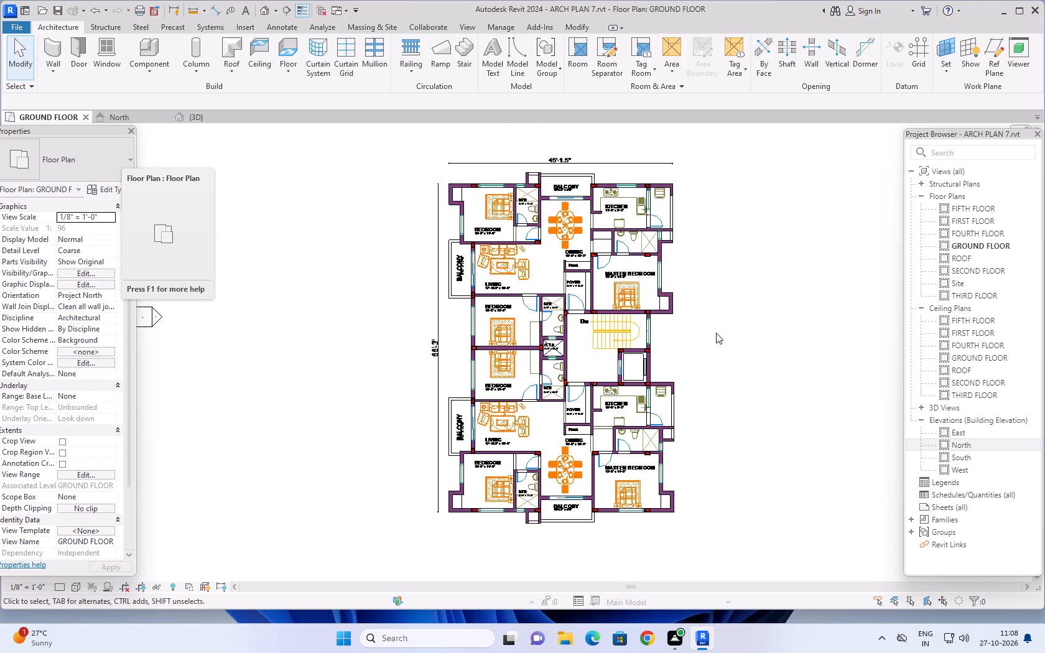
pyautogui.moveTo(720, 332); pyautogui.dragTo(667, 359, button='middle')
pyautogui.scroll(4, 557, 304)
pyautogui.scroll(-2, 554, 274)
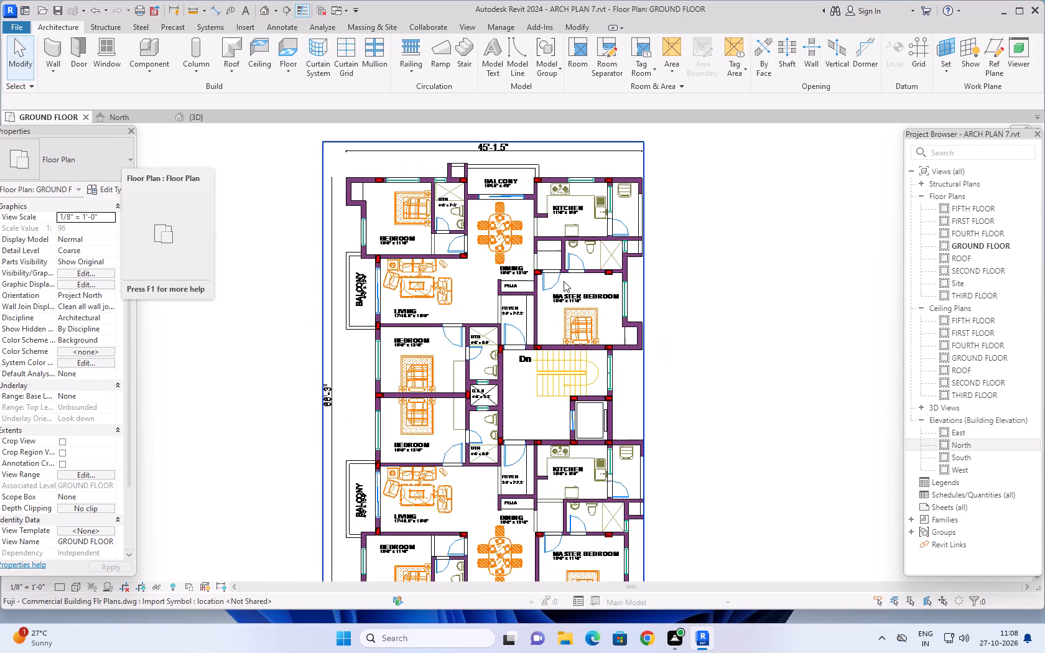
pyautogui.scroll(-2, 579, 280)
pyautogui.scroll(-1, 677, 279)
pyautogui.moveTo(682, 290); pyautogui.dragTo(666, 287, button='middle')
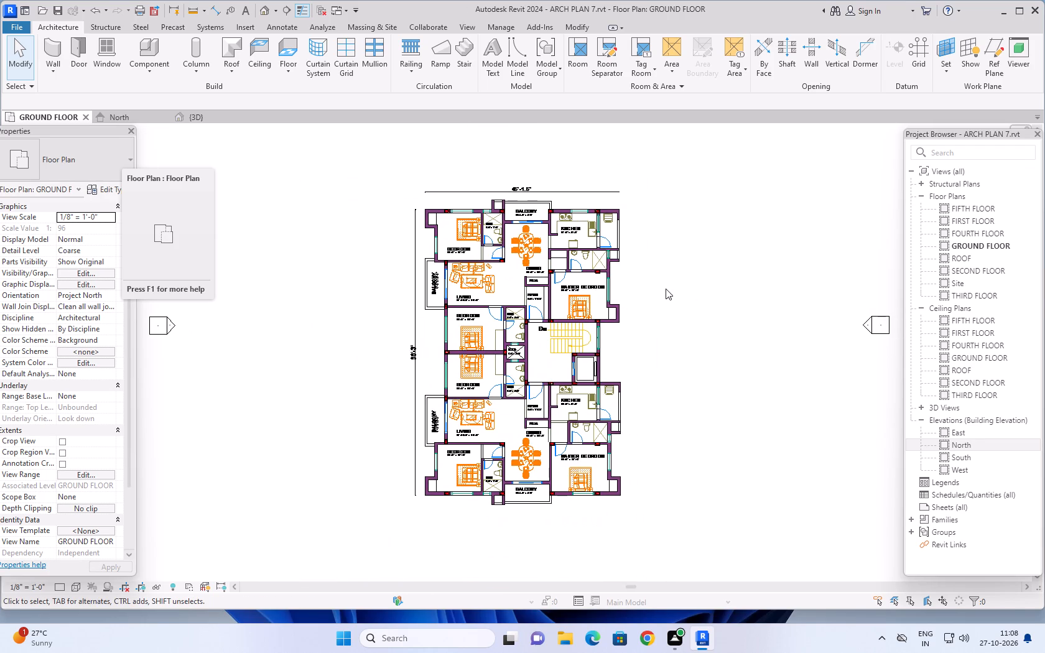
# Reopen the 3D view to compare the modelled wall layout with the floor plan.
pyautogui.click(200, 114)
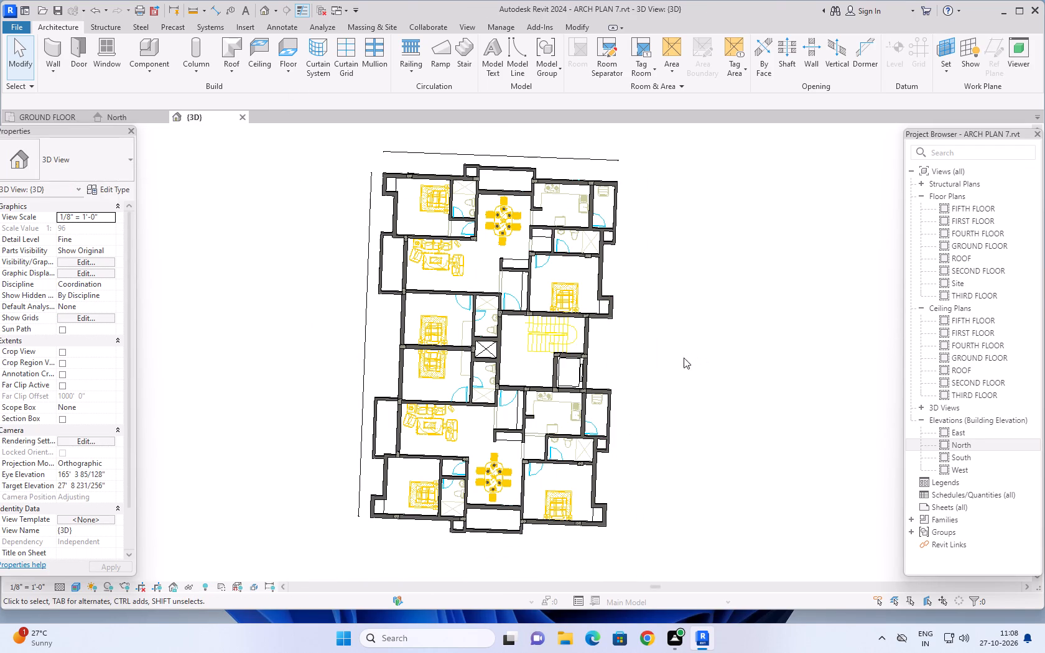
pyautogui.scroll(1, 676, 354)
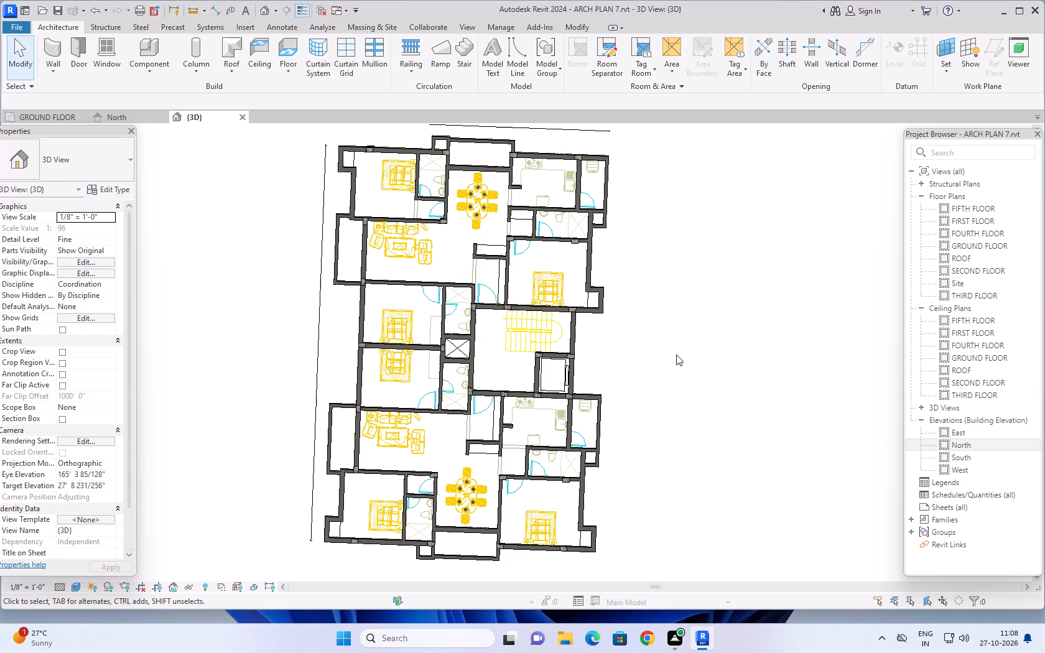
pyautogui.moveTo(680, 354); pyautogui.dragTo(688, 343, button='middle')
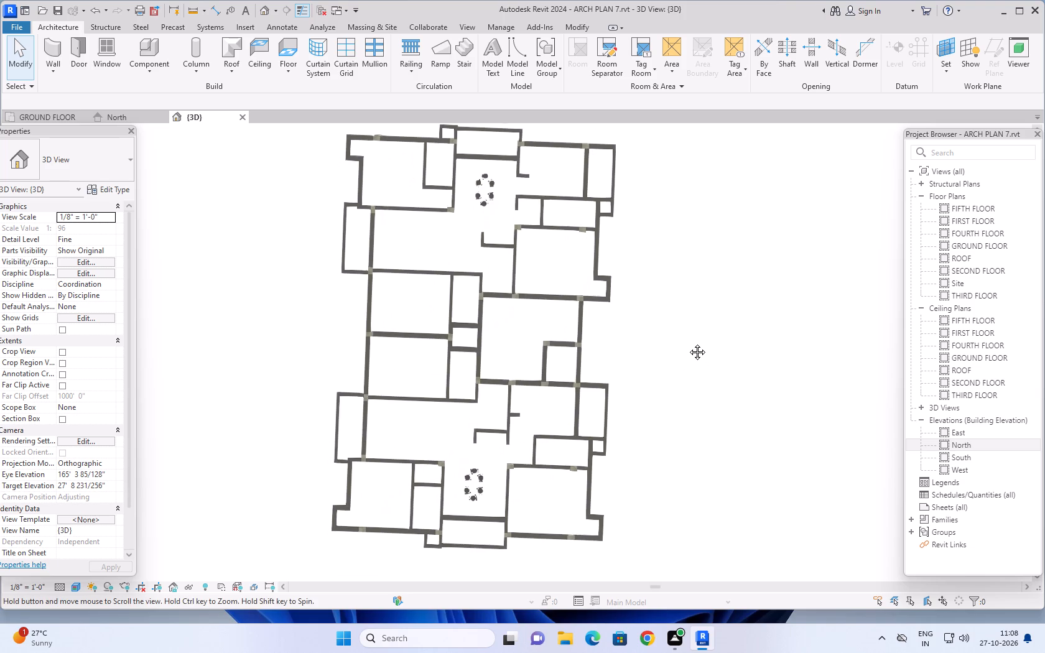
pyautogui.moveTo(688, 343); pyautogui.dragTo(689, 341, button='middle')
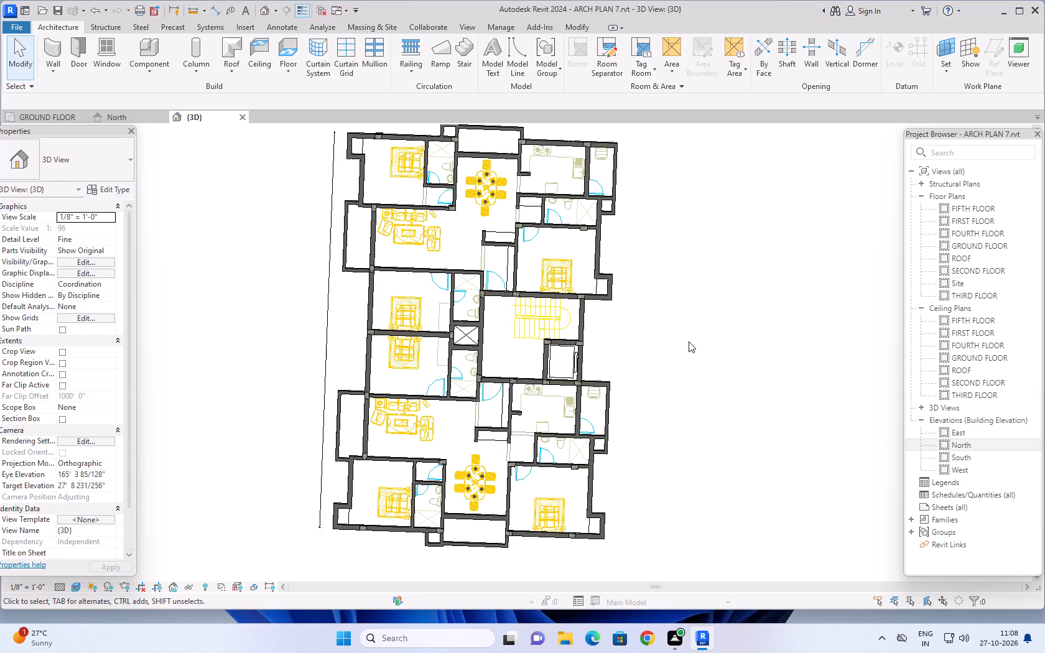
# Go back to the GROUND FLOOR plan and inspect the walls around the lower apartment, the whole layout and the upper apartment.
pyautogui.click(62, 113)
pyautogui.scroll(2, 439, 519)
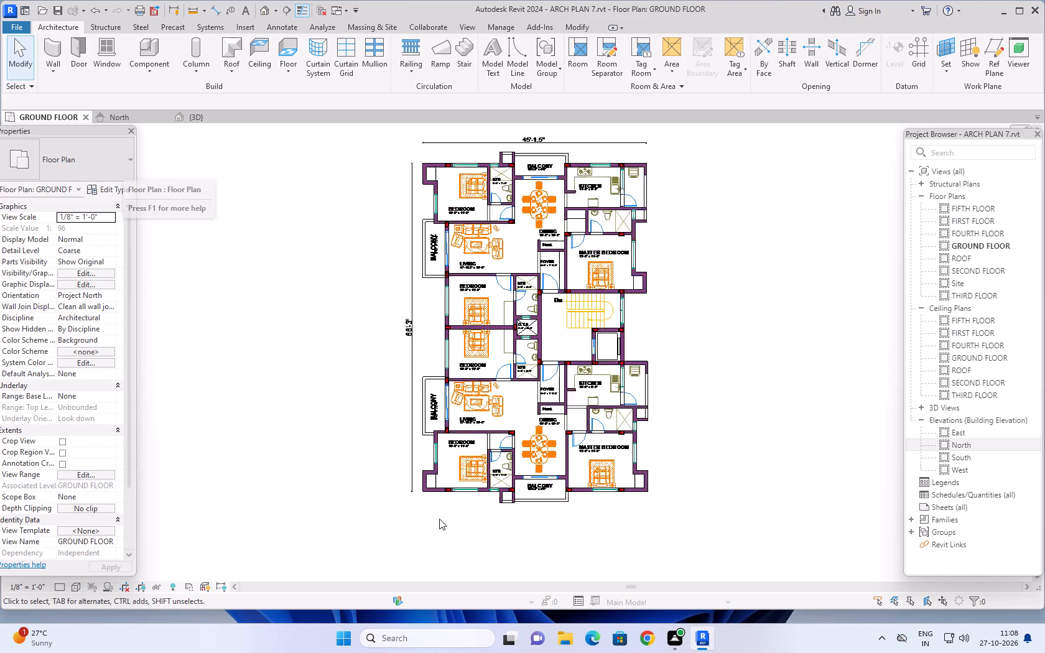
pyautogui.scroll(4, 439, 519)
pyautogui.moveTo(489, 491); pyautogui.dragTo(475, 501, button='middle')
pyautogui.scroll(1, 475, 501)
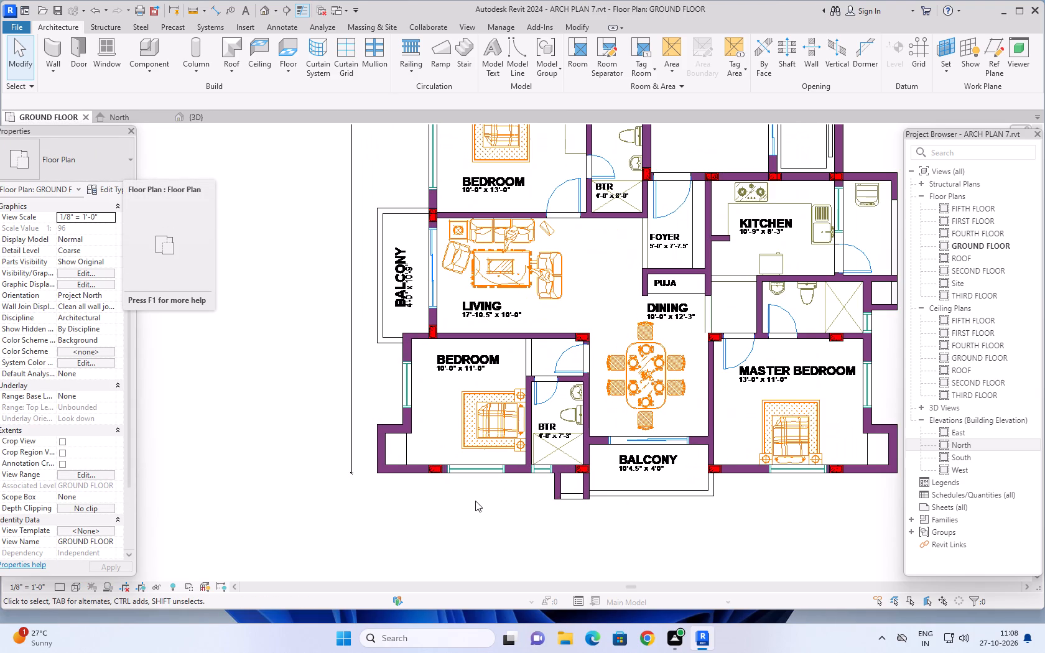
pyautogui.scroll(-2, 475, 501)
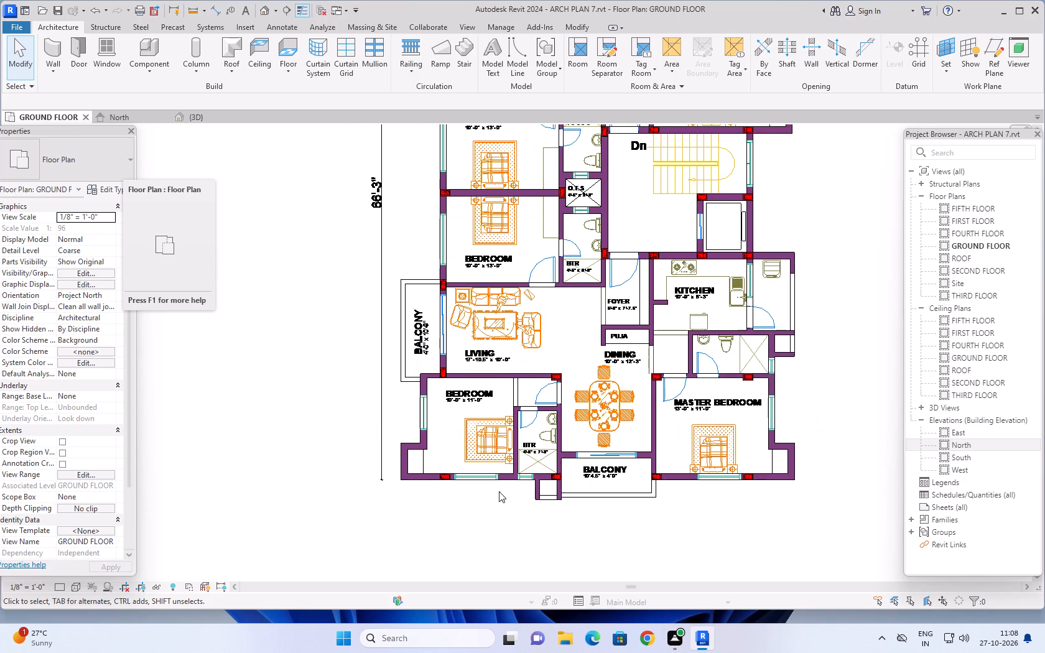
pyautogui.scroll(-2, 643, 391)
pyautogui.scroll(-1, 786, 312)
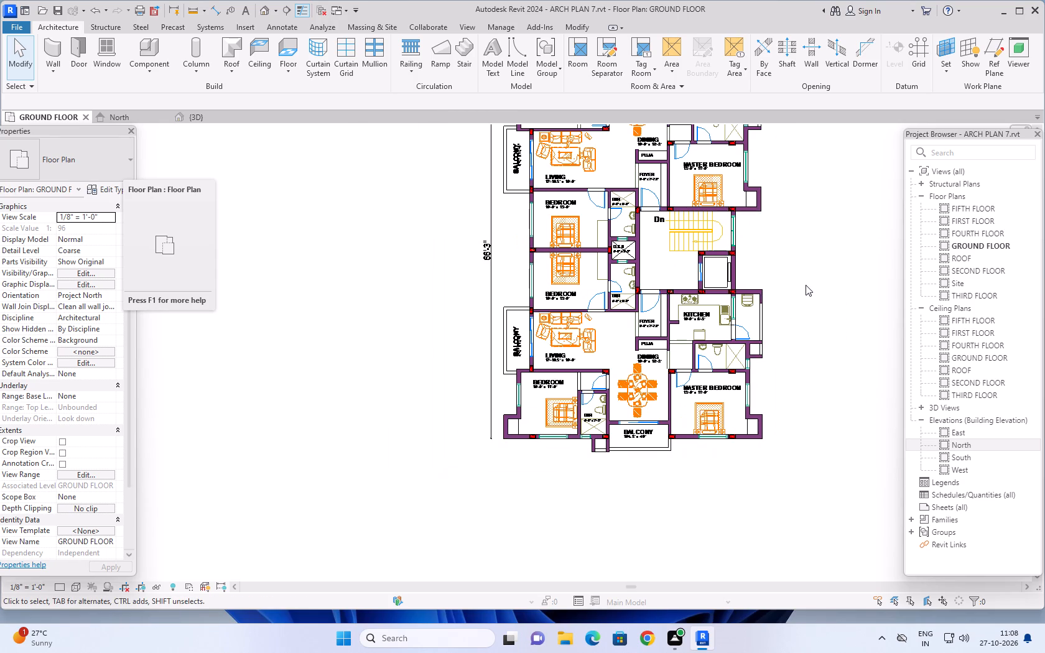
pyautogui.moveTo(806, 285); pyautogui.dragTo(749, 331, button='middle')
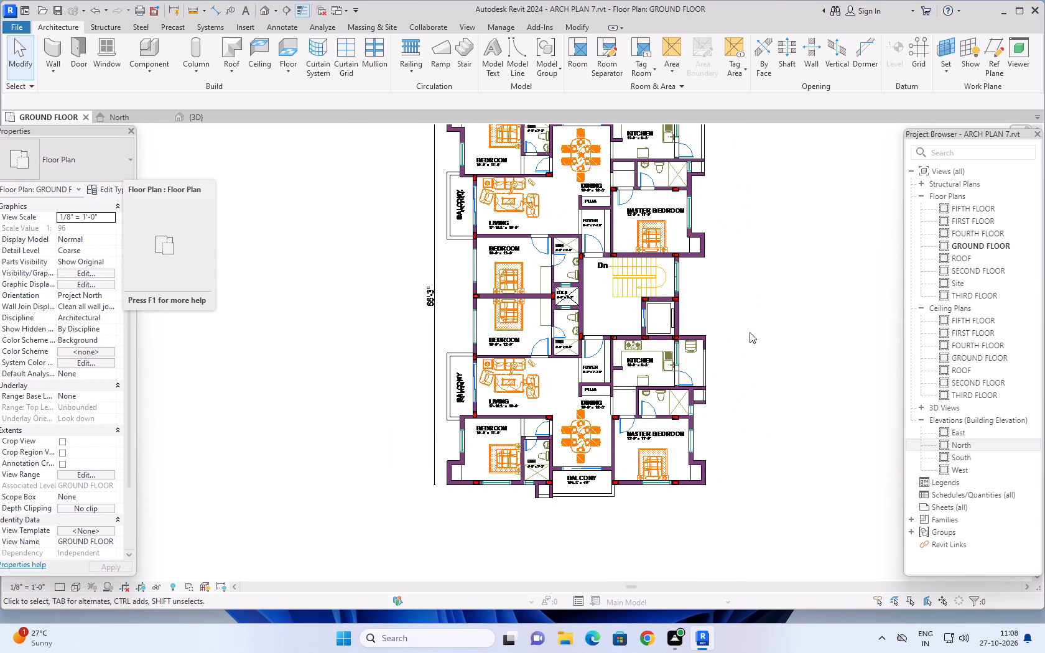
pyautogui.moveTo(764, 307); pyautogui.dragTo(740, 327, button='middle')
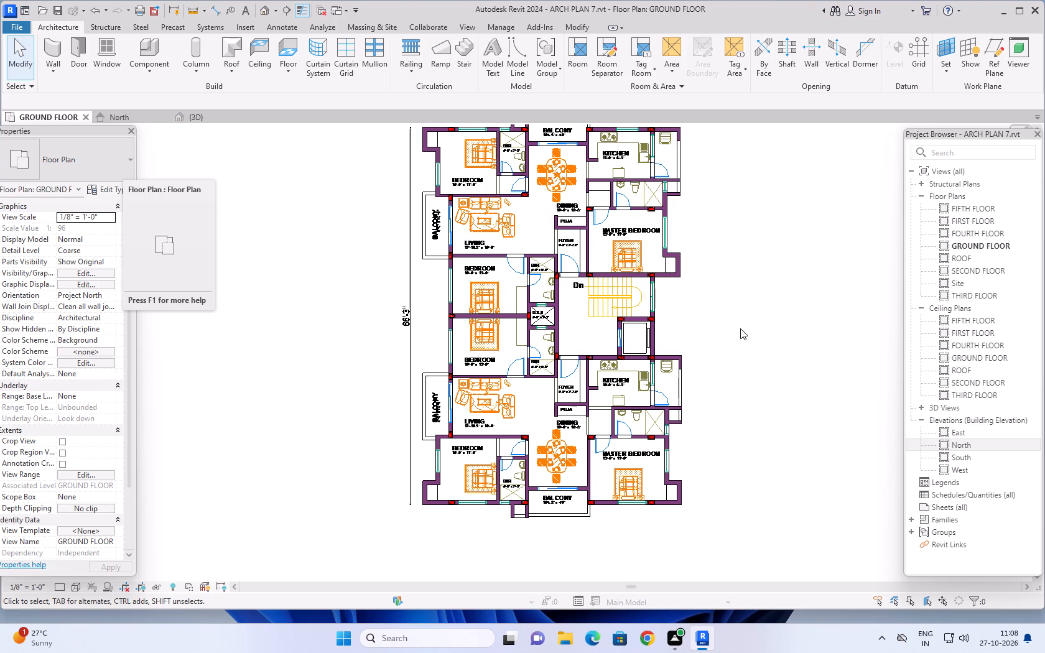
pyautogui.moveTo(752, 324); pyautogui.dragTo(738, 336, button='middle')
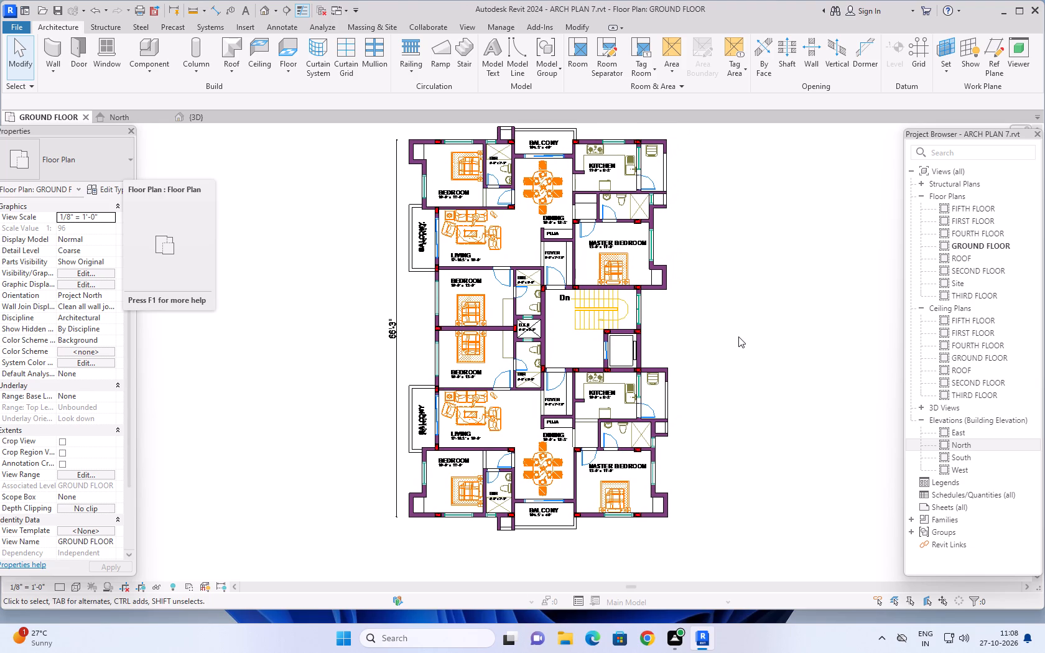
pyautogui.scroll(-2, 738, 336)
pyautogui.moveTo(738, 343); pyautogui.dragTo(727, 318, button='middle')
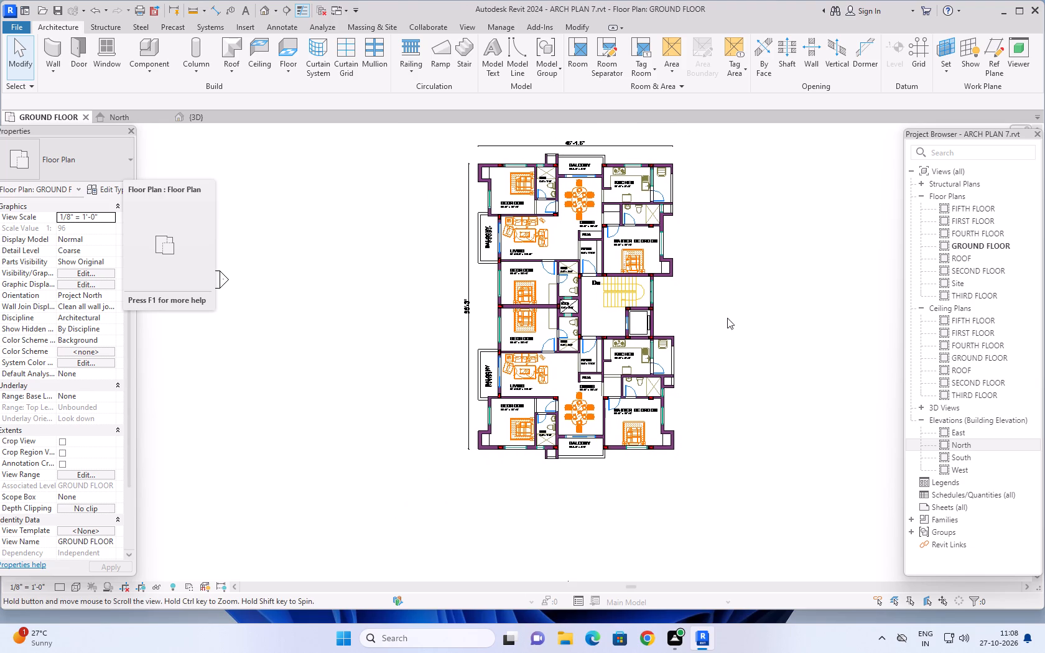
pyautogui.scroll(2, 717, 381)
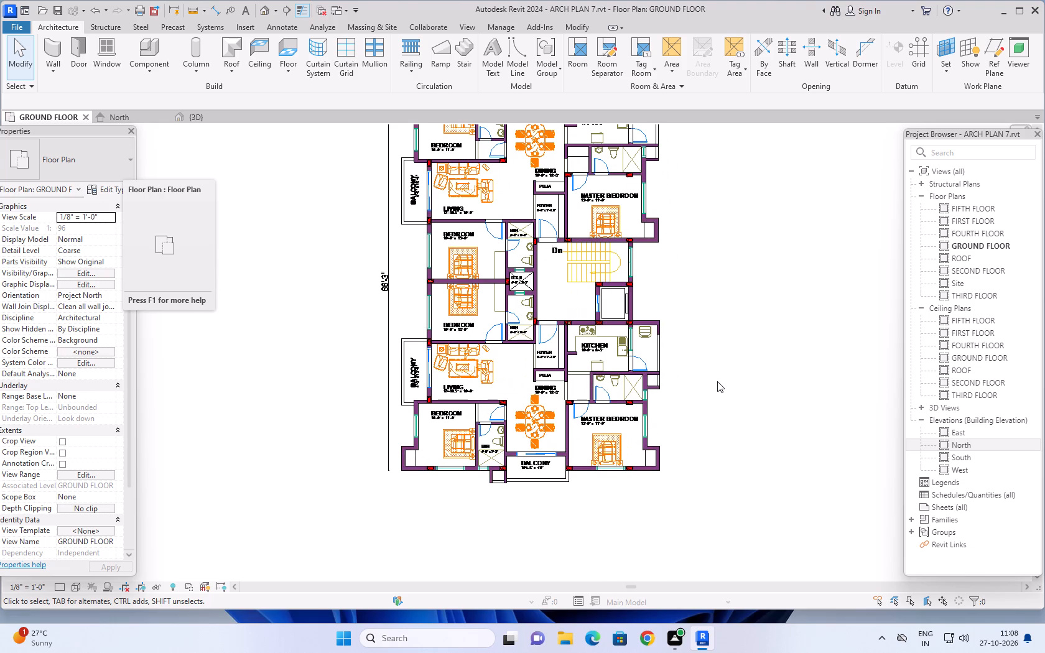
pyautogui.scroll(-2, 717, 381)
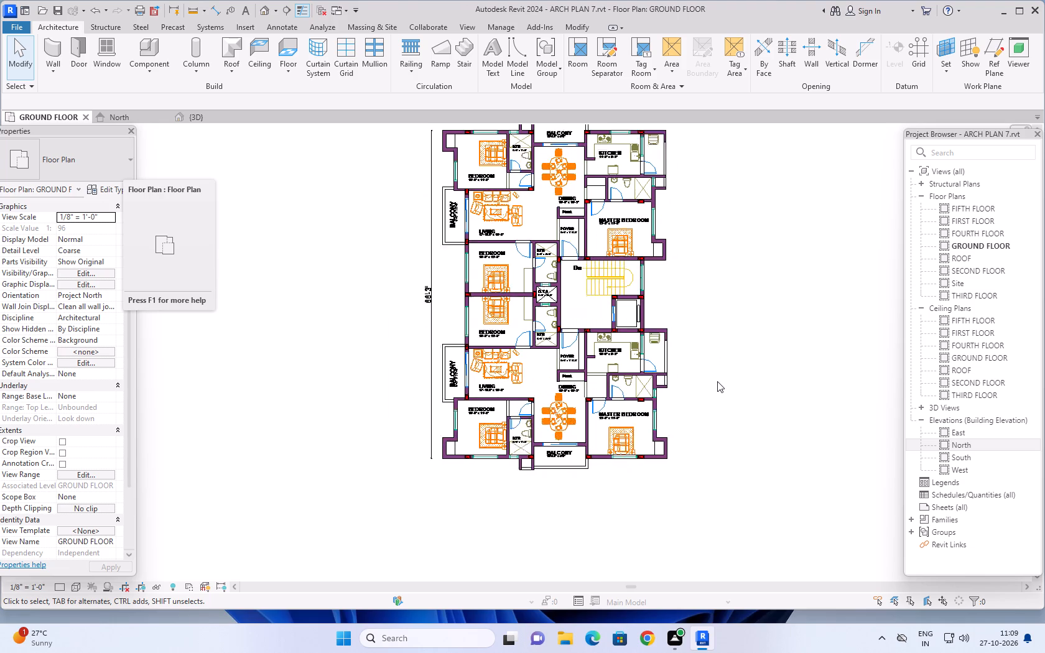
pyautogui.moveTo(731, 293); pyautogui.dragTo(723, 336, button='middle')
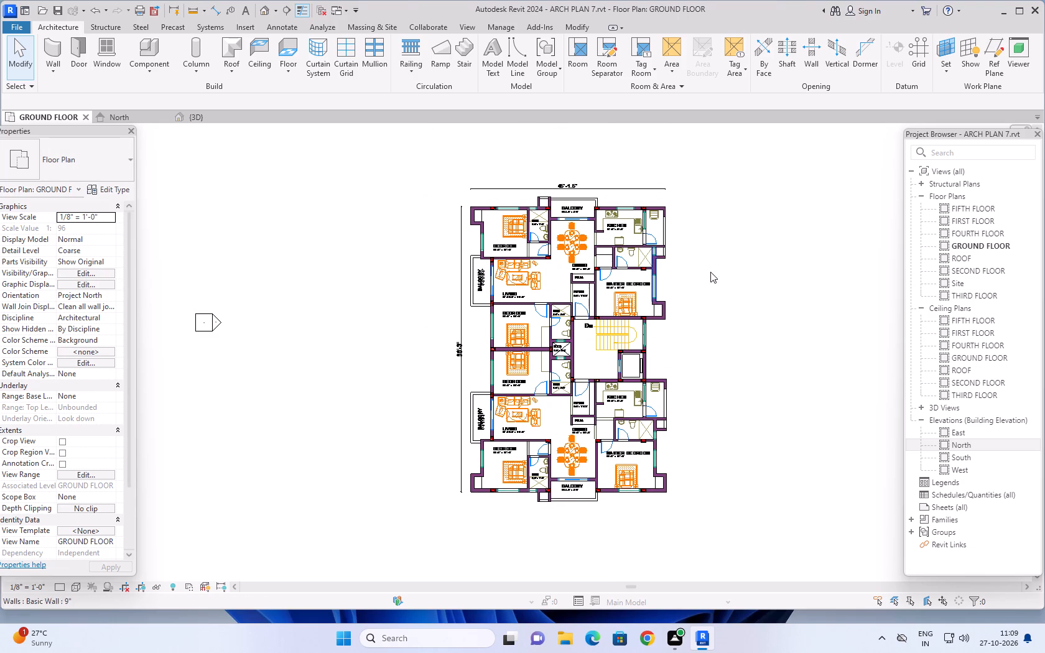
pyautogui.scroll(-2, 710, 274)
pyautogui.moveTo(724, 285); pyautogui.dragTo(684, 289, button='middle')
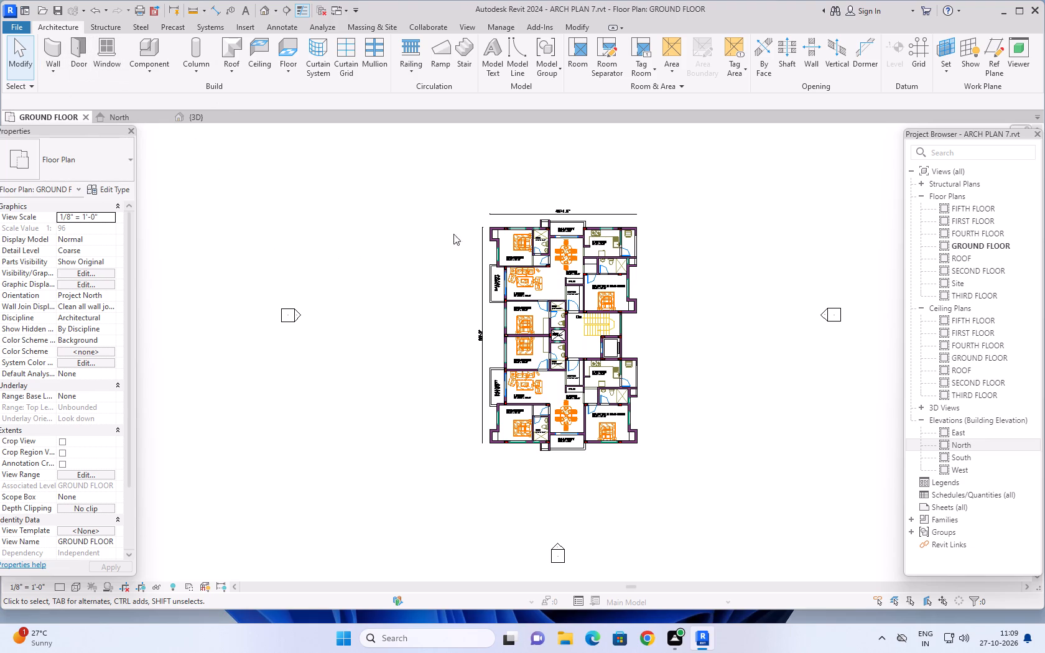
pyautogui.scroll(9, 460, 226)
pyautogui.moveTo(430, 215); pyautogui.dragTo(307, 185, button='middle')
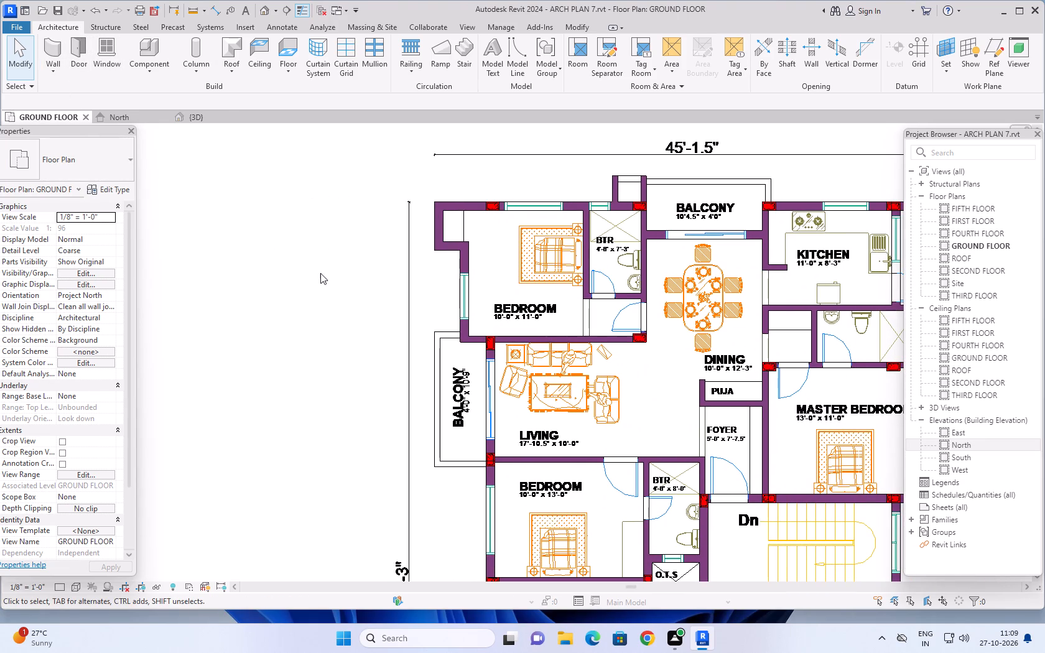
# Set the GROUND FLOOR plan's visual style to Wireframe.
pyautogui.press('Escape')
pyautogui.scroll(-6, 322, 289)
pyautogui.moveTo(329, 322); pyautogui.dragTo(313, 243, button='middle')
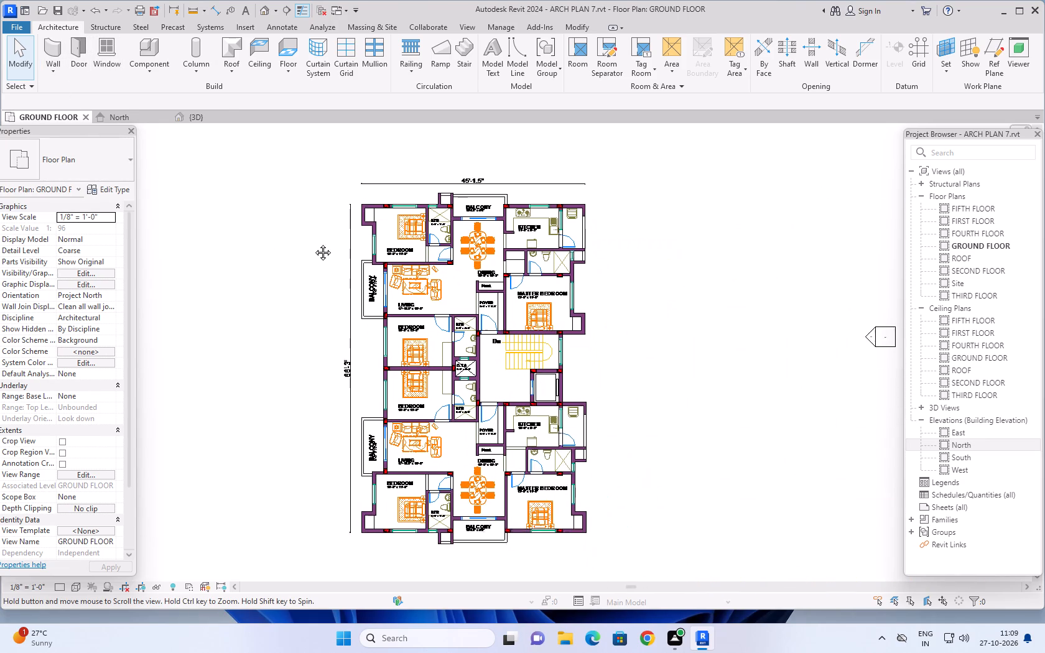
pyautogui.moveTo(313, 243); pyautogui.dragTo(313, 213, button='middle')
pyautogui.click(75, 586)
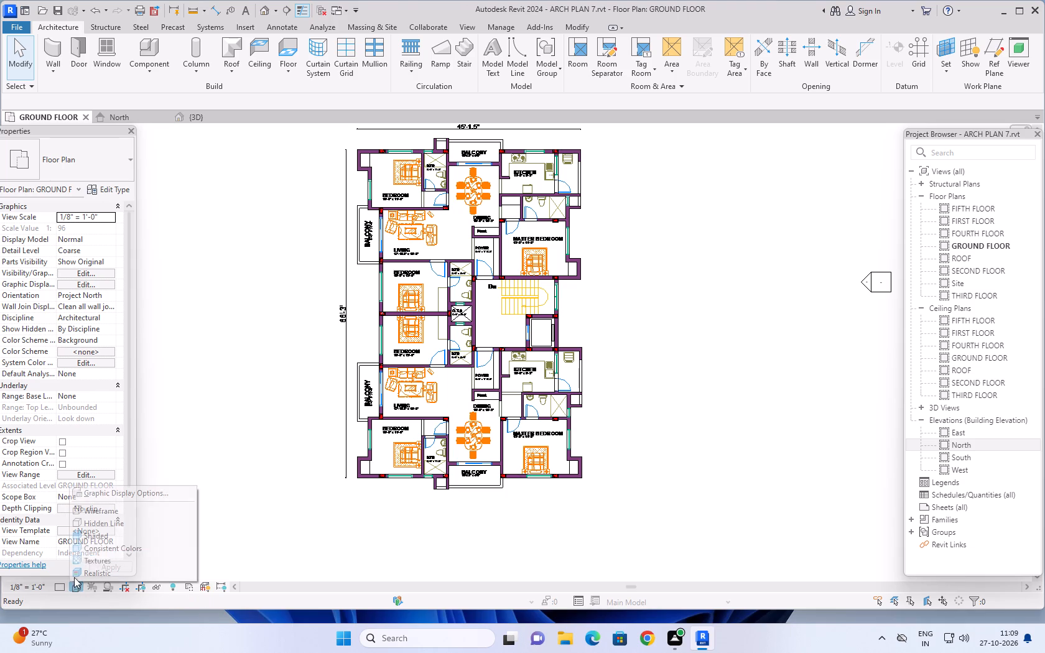
pyautogui.click(99, 506)
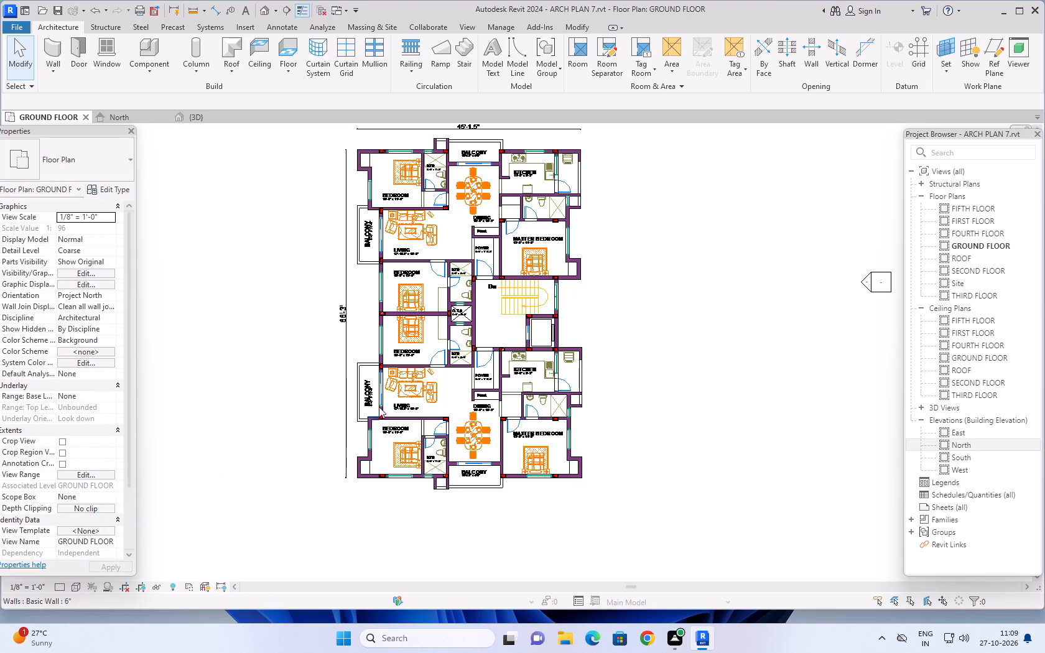
# Examine the upper apartment's walls and door openings around the living room, bedrooms and stair against the imported drawing.
pyautogui.scroll(4, 368, 259)
pyautogui.scroll(3, 468, 244)
pyautogui.moveTo(511, 223); pyautogui.dragTo(467, 280, button='middle')
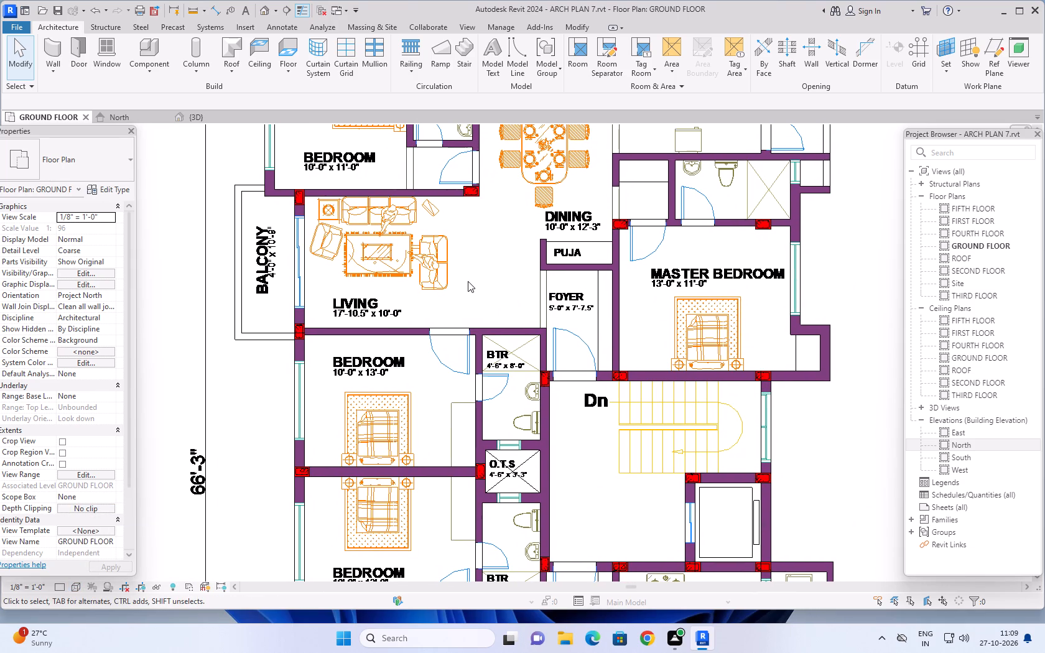
pyautogui.scroll(5, 303, 241)
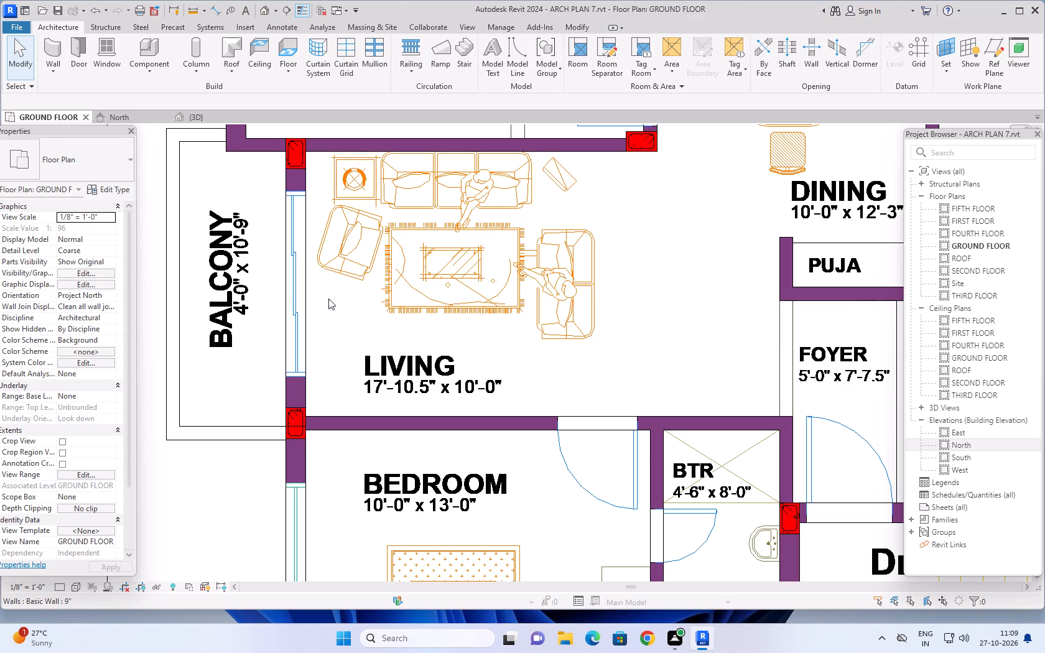
pyautogui.scroll(4, 335, 310)
pyautogui.scroll(-12, 336, 310)
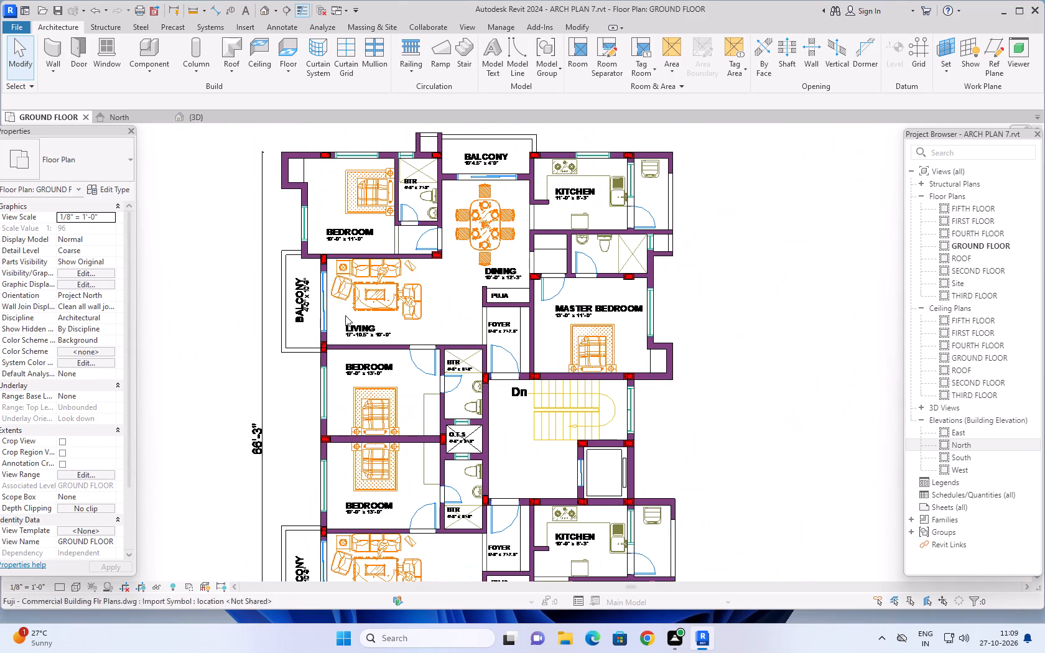
pyautogui.moveTo(750, 318); pyautogui.dragTo(702, 326, button='middle')
pyautogui.press('Escape')
pyautogui.press('Escape')
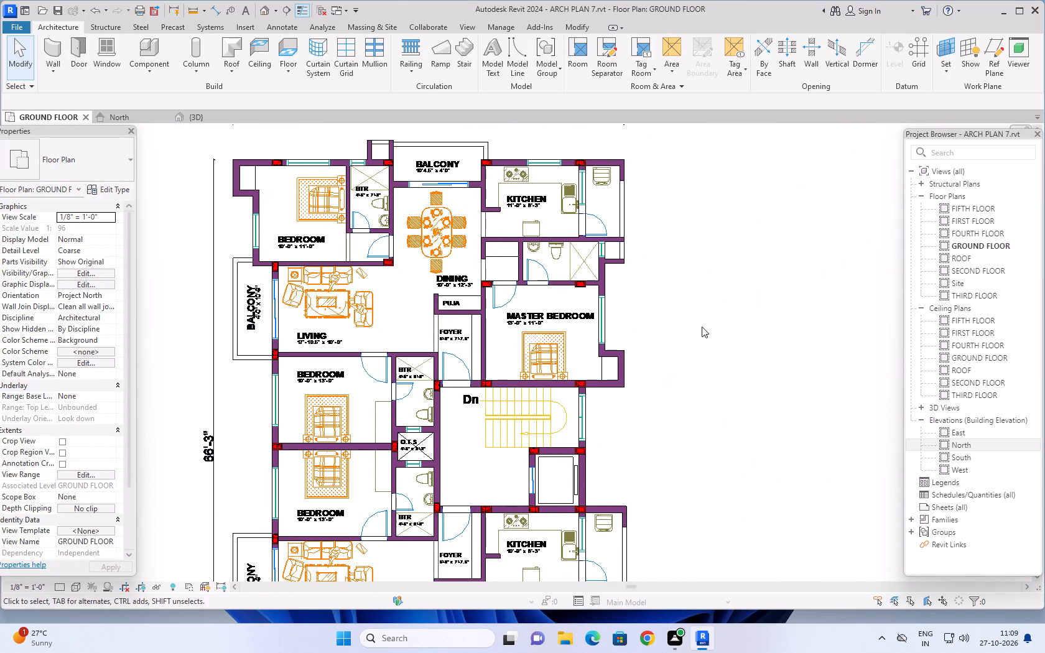
# Measure the width of the upper apartment's master bedroom door opening near the dining area with an aligned dimension, without placing it.
pyautogui.click(78, 47)
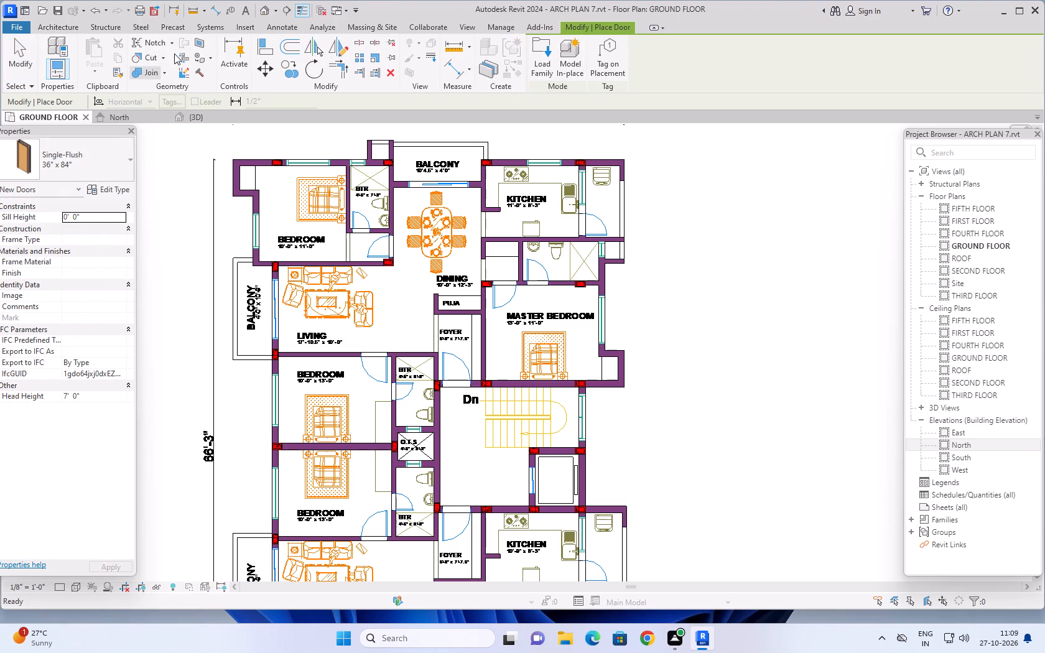
pyautogui.click(214, 12)
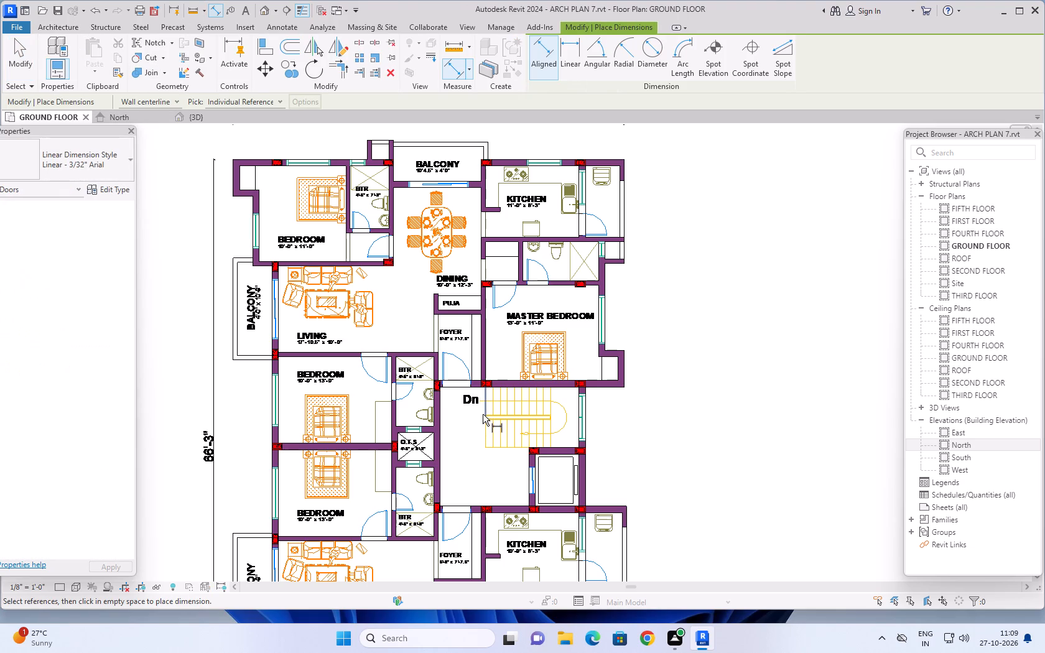
pyautogui.moveTo(650, 432); pyautogui.dragTo(640, 424, button='middle')
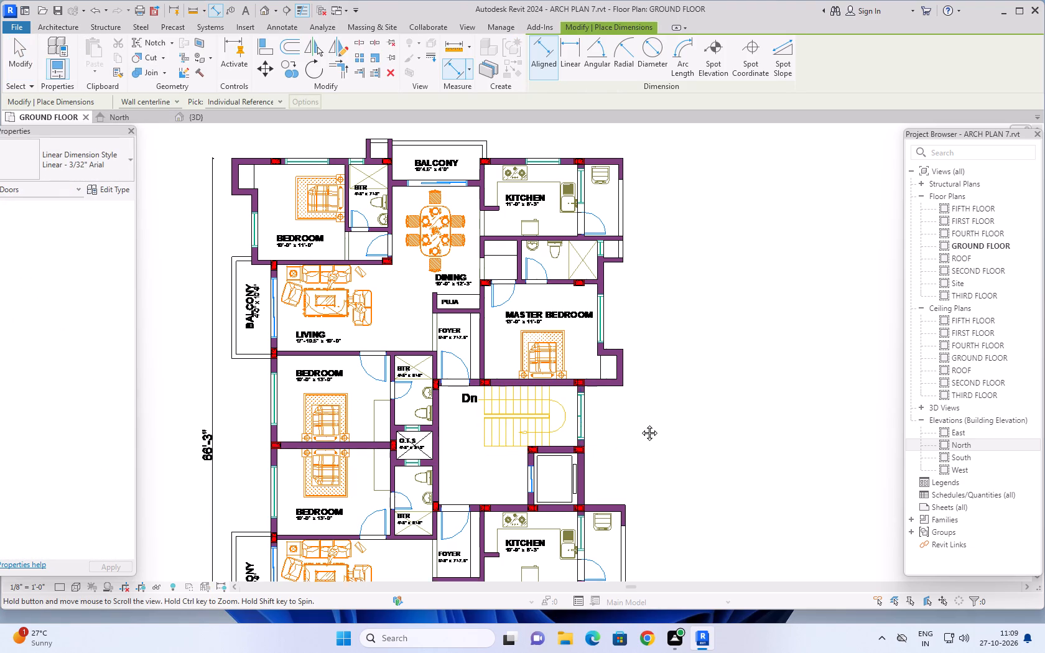
pyautogui.moveTo(640, 424); pyautogui.dragTo(625, 343, button='middle')
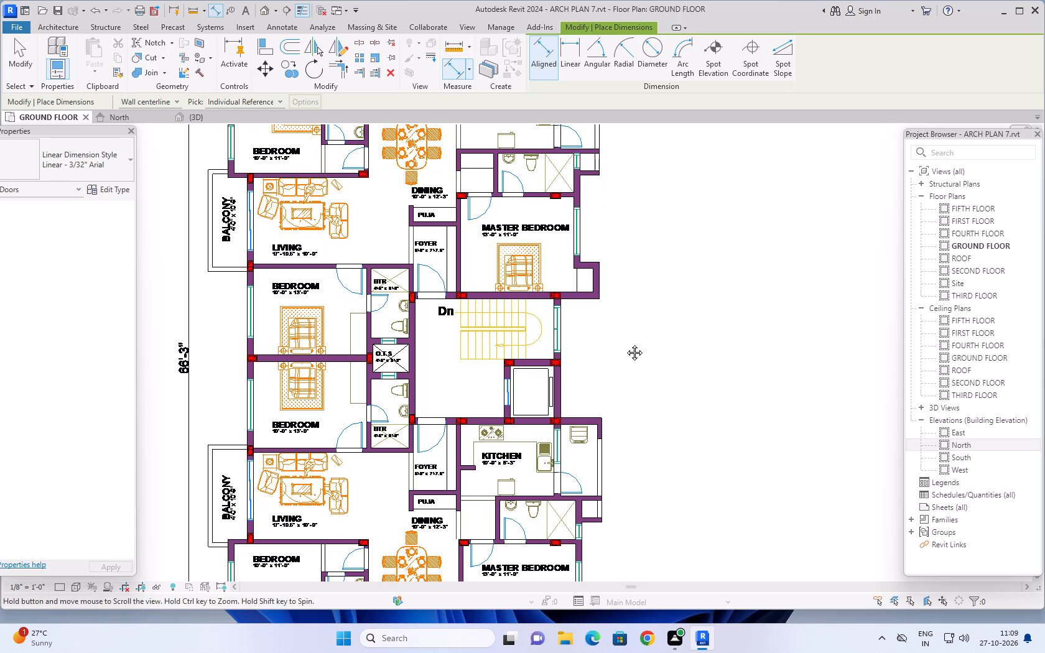
pyautogui.moveTo(625, 343); pyautogui.dragTo(623, 449, button='middle')
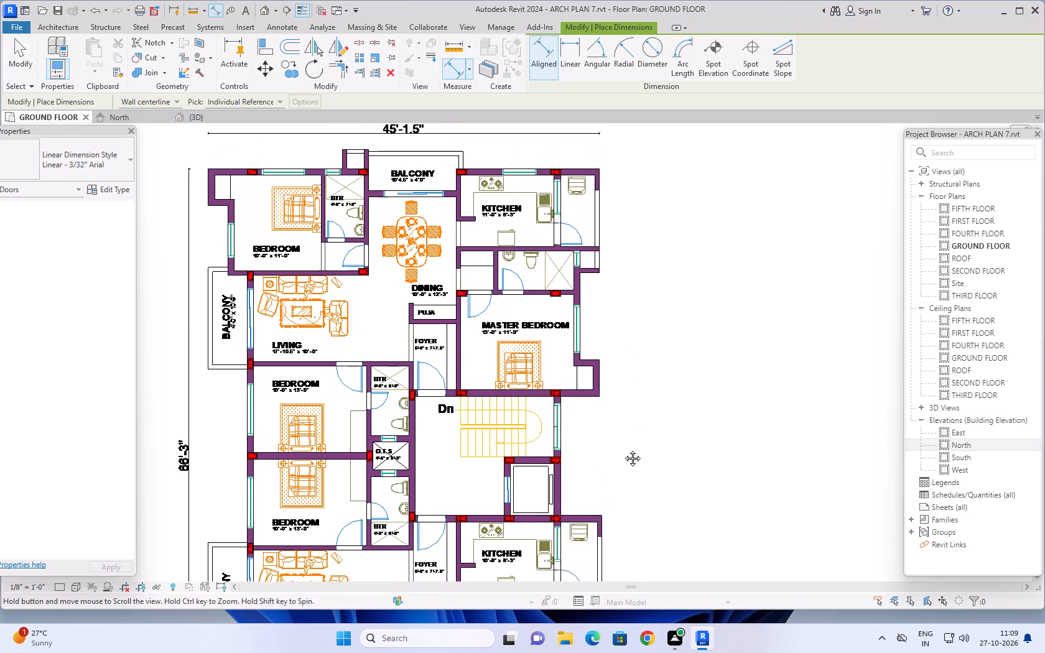
pyautogui.moveTo(623, 449); pyautogui.dragTo(633, 522, button='middle')
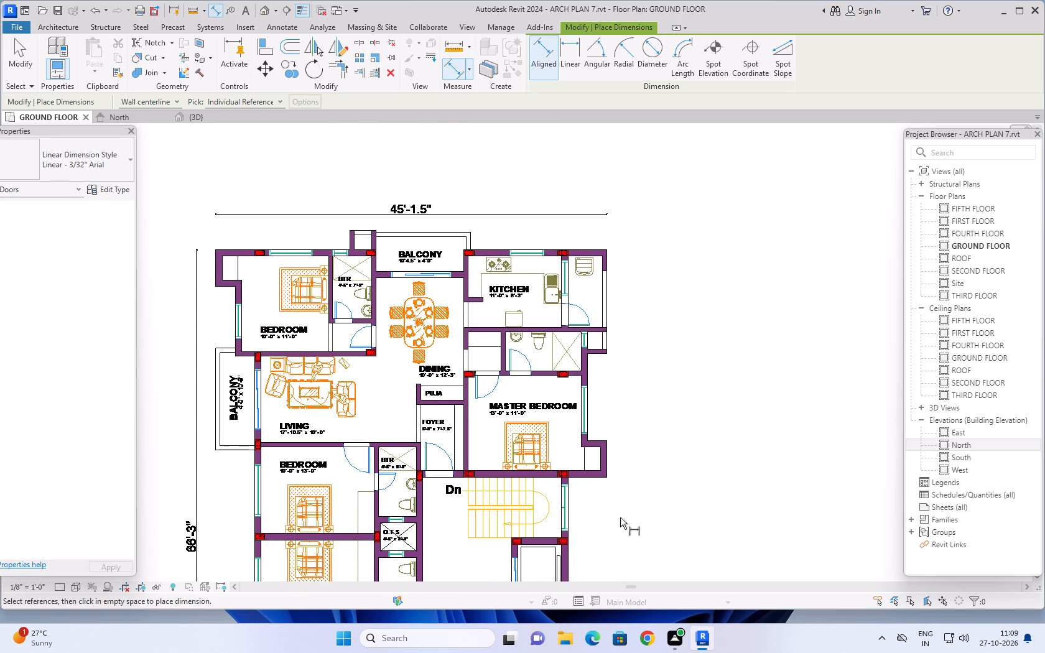
pyautogui.scroll(18, 486, 389)
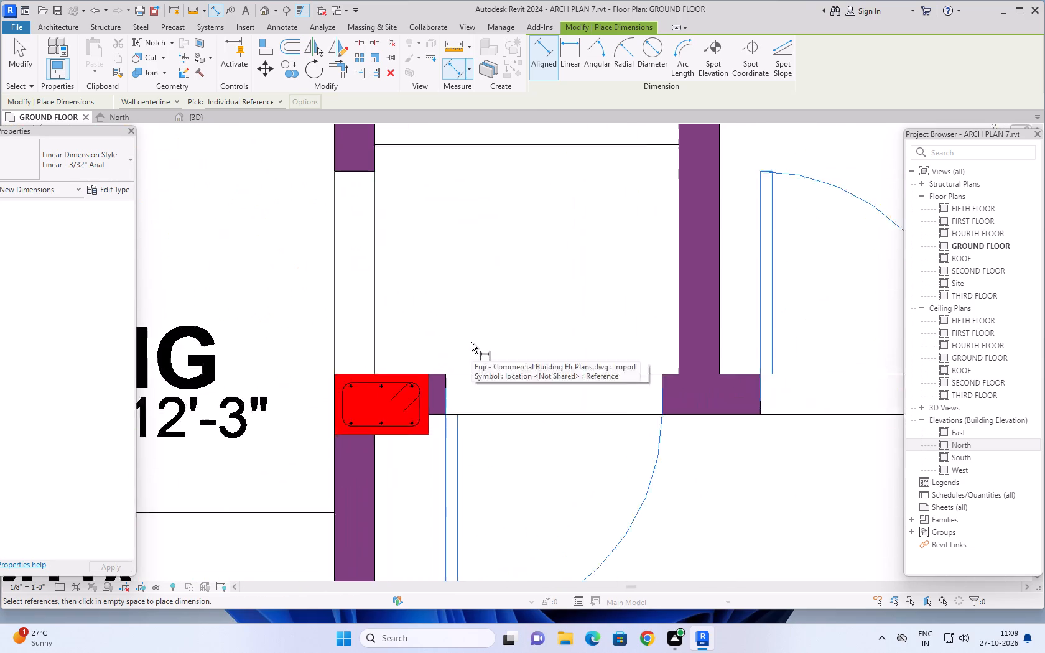
pyautogui.scroll(1, 471, 342)
pyautogui.click(435, 478)
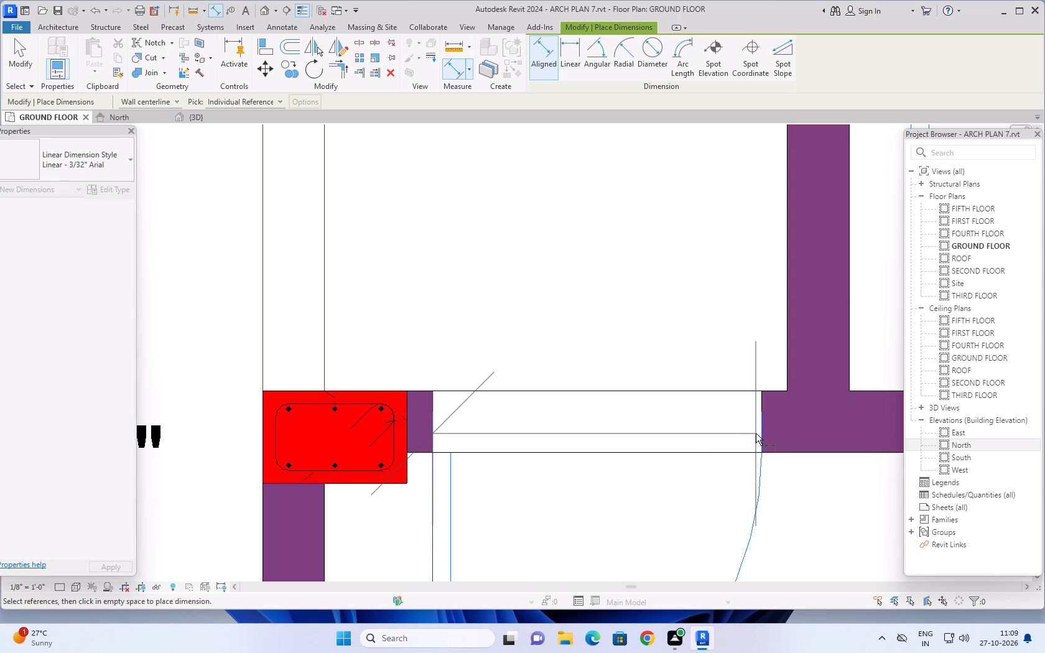
pyautogui.click(761, 434)
pyautogui.scroll(-8, 705, 385)
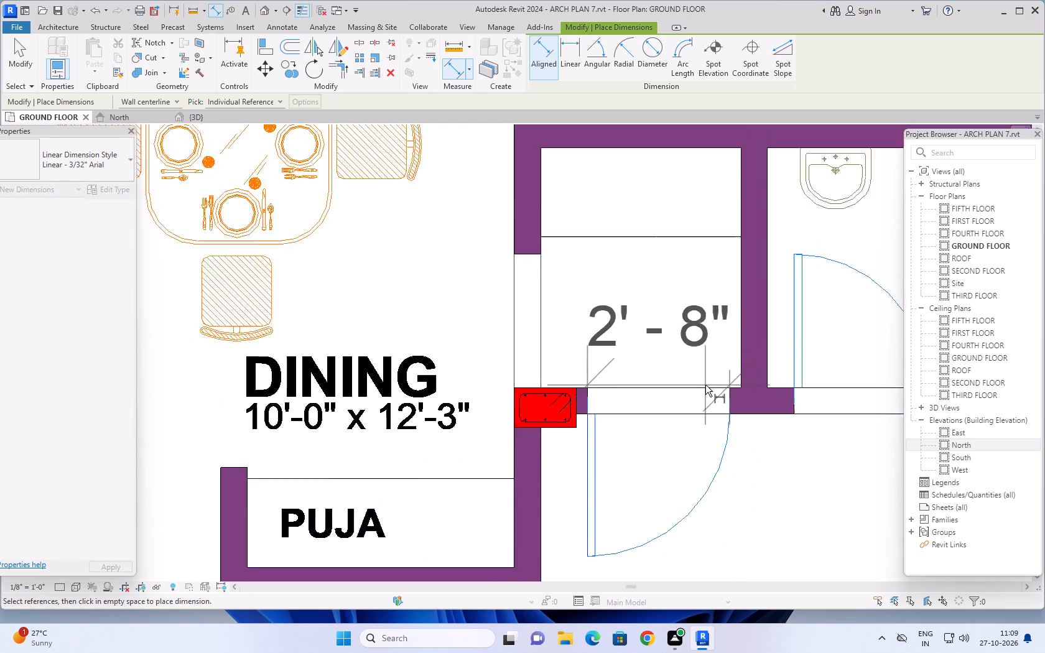
pyautogui.scroll(-6, 705, 412)
pyautogui.press('Escape')
# Measure the width of the door opening between the upper apartment's master bedroom and its attached bathroom, without placing the dimension.
pyautogui.scroll(-3, 706, 415)
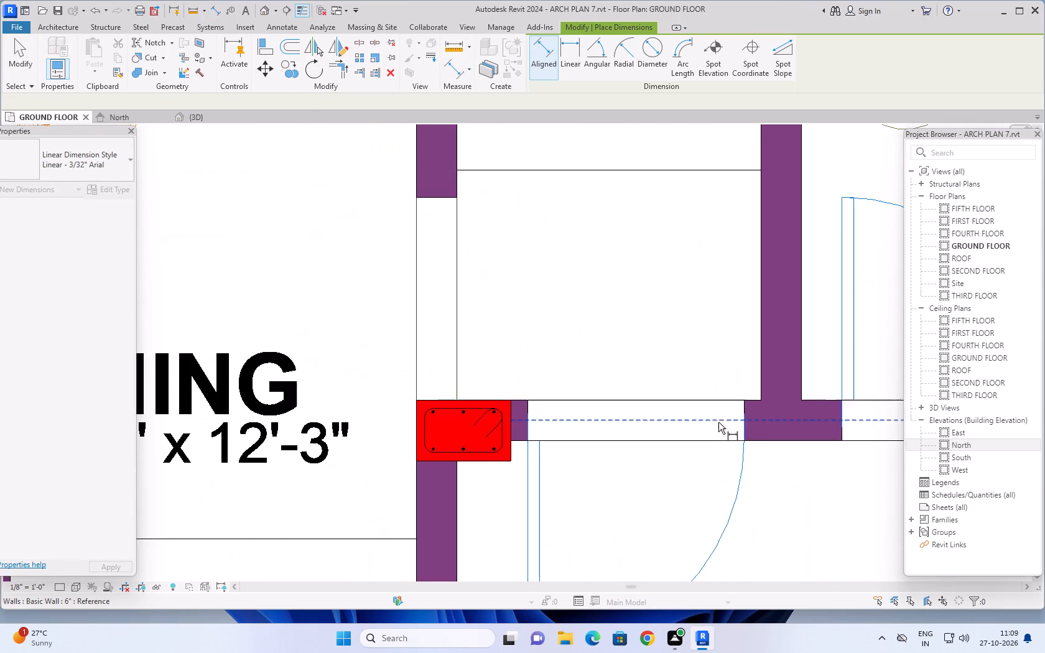
pyautogui.scroll(-6, 723, 422)
pyautogui.moveTo(746, 463); pyautogui.dragTo(453, 441, button='middle')
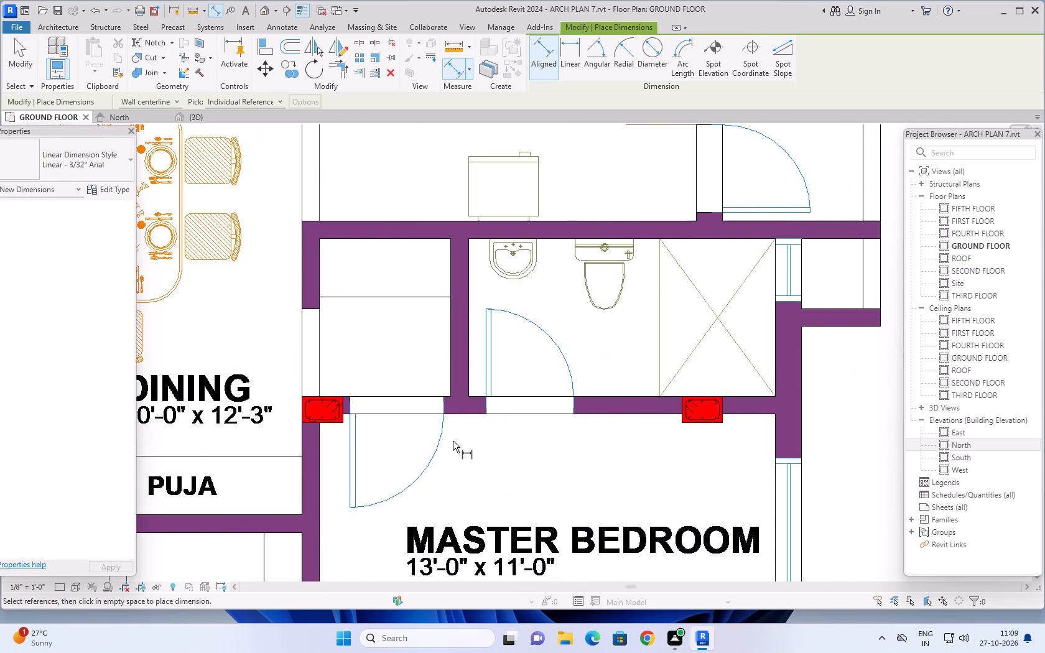
pyautogui.scroll(3, 475, 417)
pyautogui.scroll(4, 514, 374)
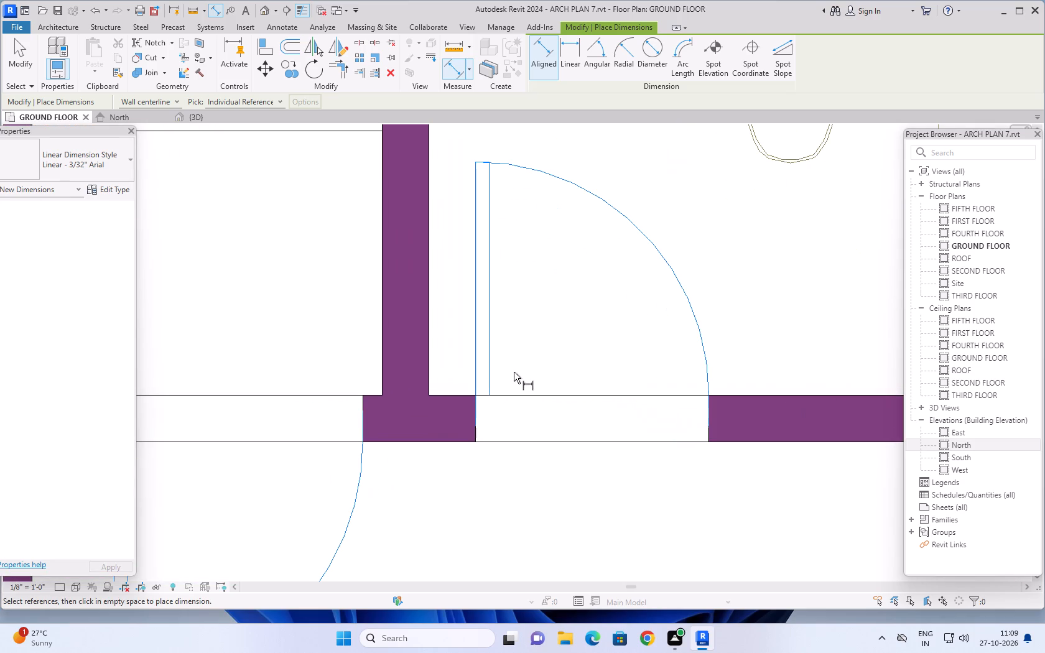
pyautogui.click(478, 381)
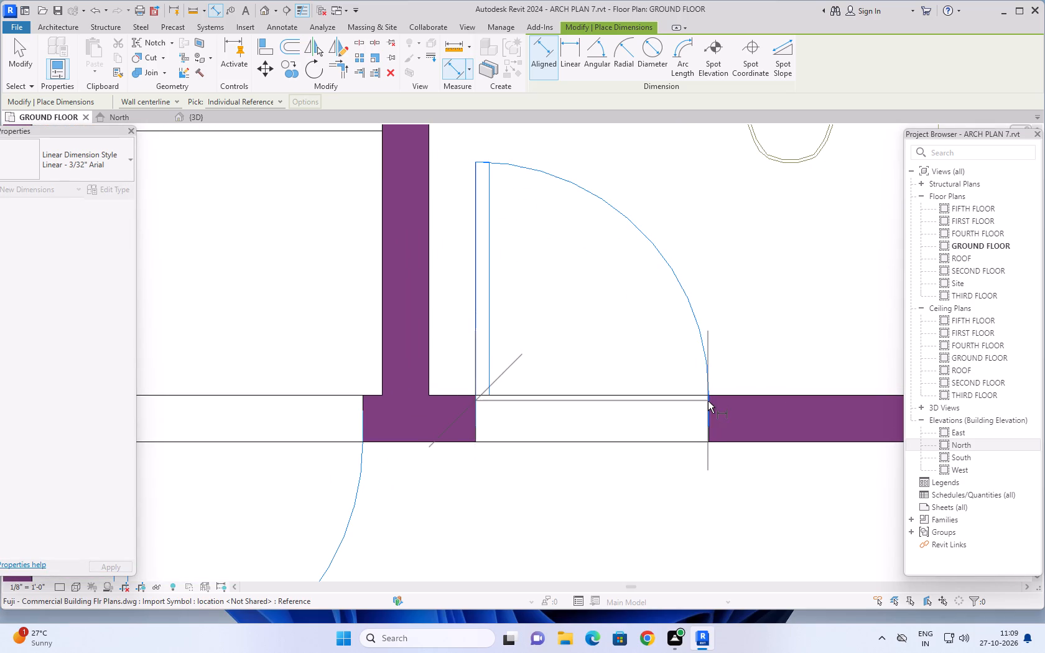
pyautogui.click(708, 403)
pyautogui.scroll(-8, 636, 473)
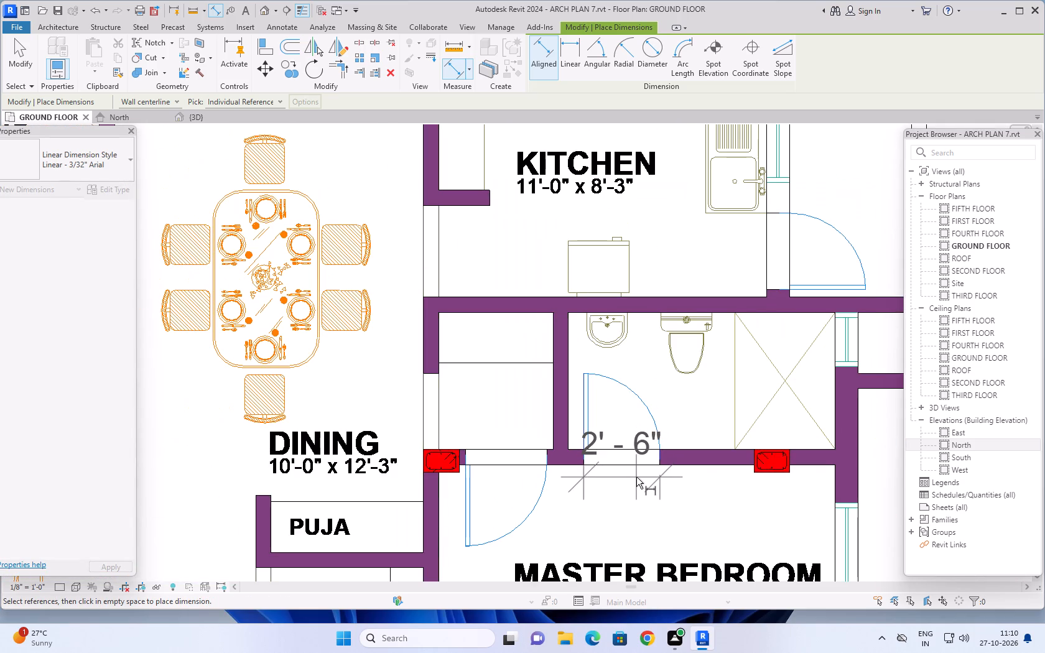
pyautogui.press('Escape')
# Measure the width of the door opening between the upper apartment's living room and the 10'-0" x 13'-0" bedroom, without placing the dimension.
pyautogui.scroll(-2, 636, 477)
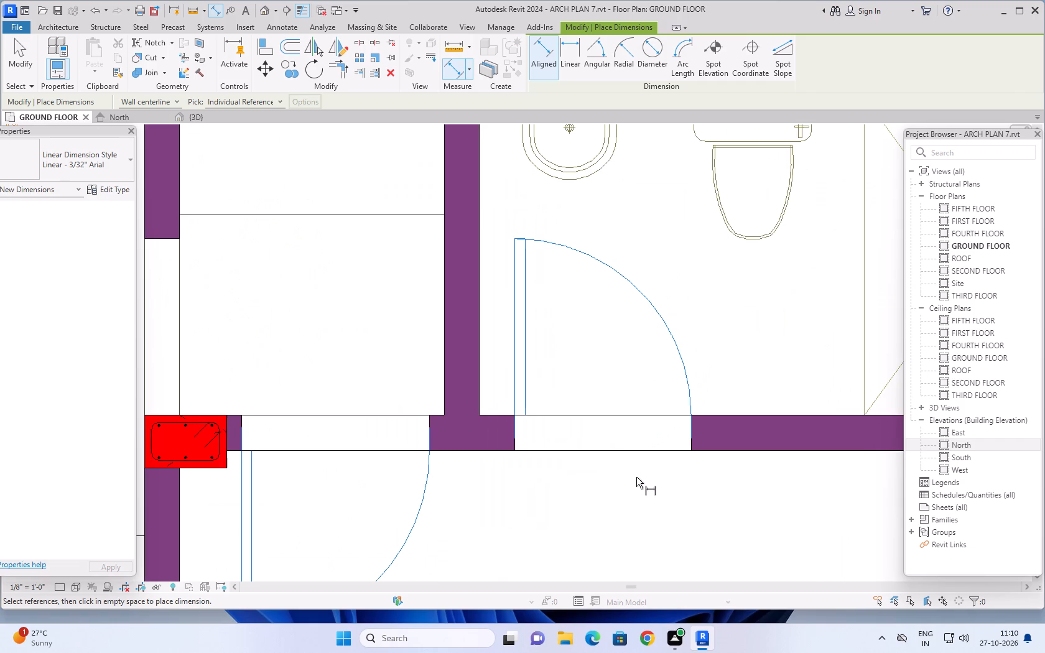
pyautogui.scroll(-11, 636, 477)
pyautogui.moveTo(634, 504); pyautogui.dragTo(626, 447, button='middle')
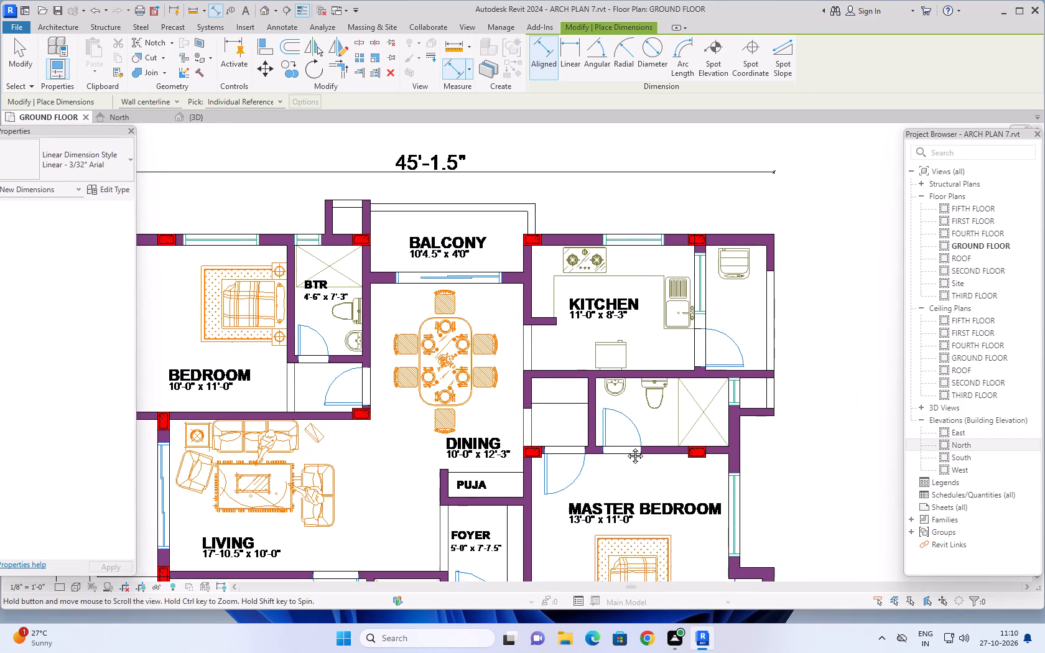
pyautogui.moveTo(626, 447); pyautogui.dragTo(626, 367, button='middle')
pyautogui.scroll(-2, 374, 365)
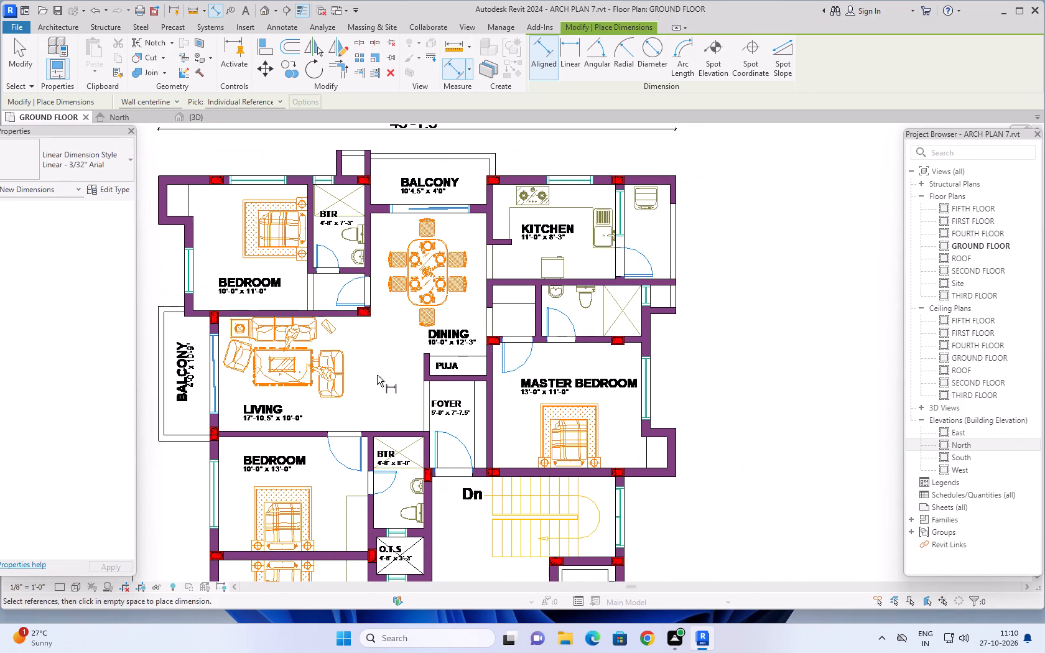
pyautogui.moveTo(377, 375); pyautogui.dragTo(410, 335, button='middle')
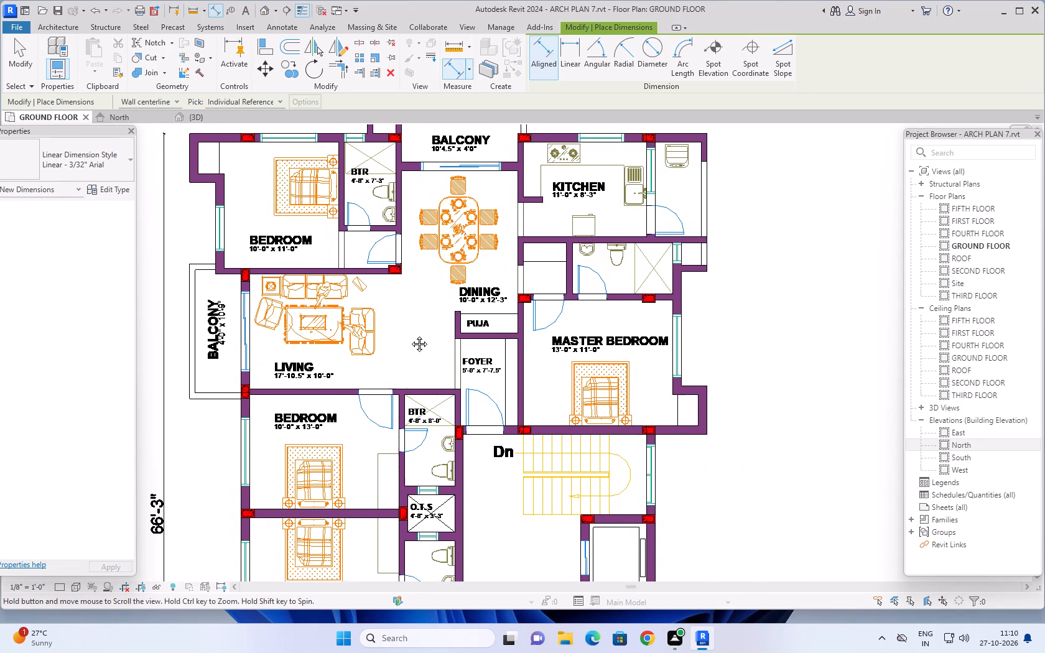
pyautogui.moveTo(410, 335); pyautogui.dragTo(411, 336, button='middle')
pyautogui.scroll(13, 373, 389)
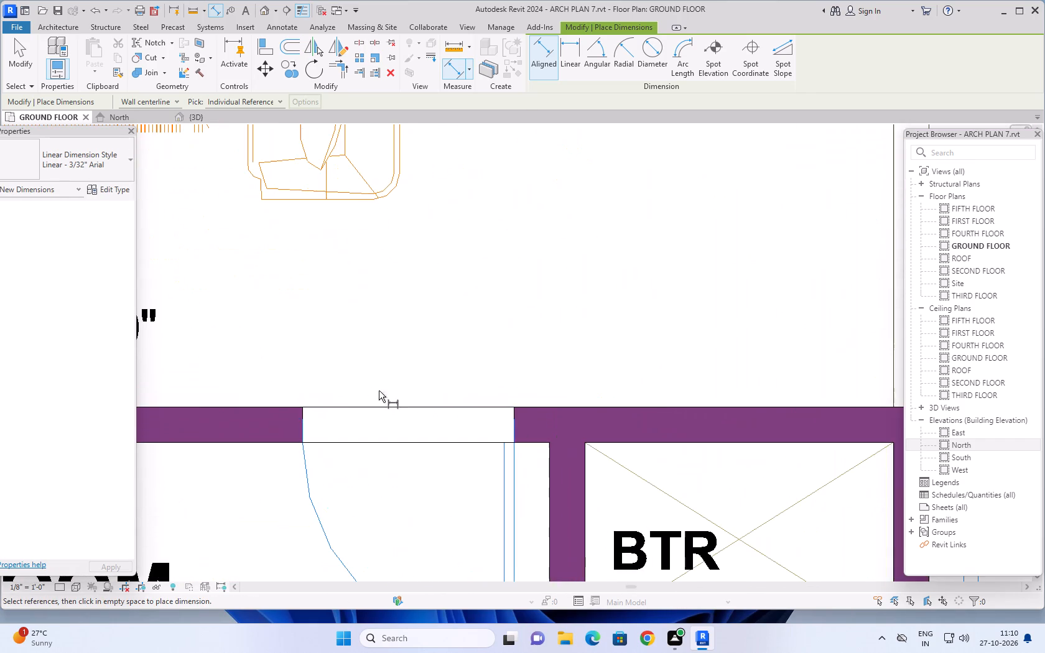
pyautogui.click(511, 434)
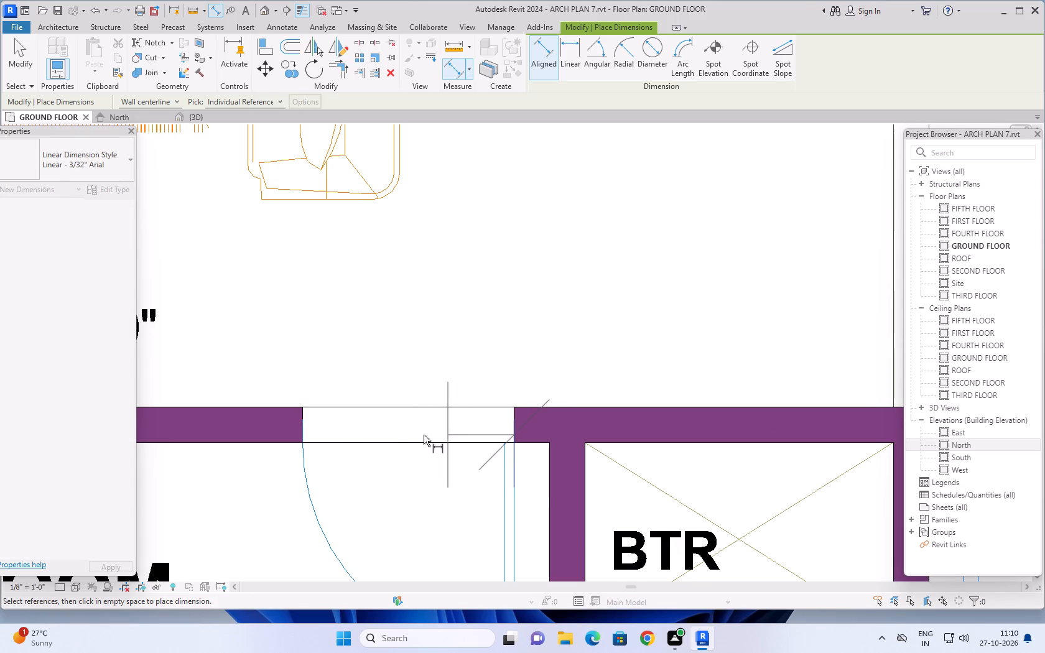
pyautogui.click(305, 433)
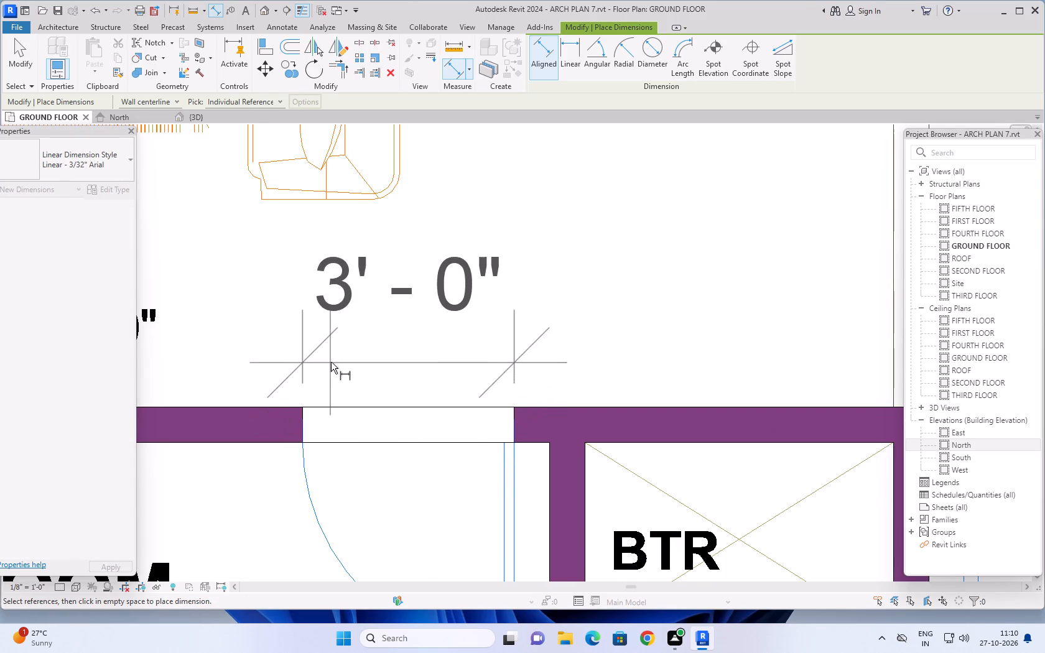
pyautogui.scroll(-11, 331, 361)
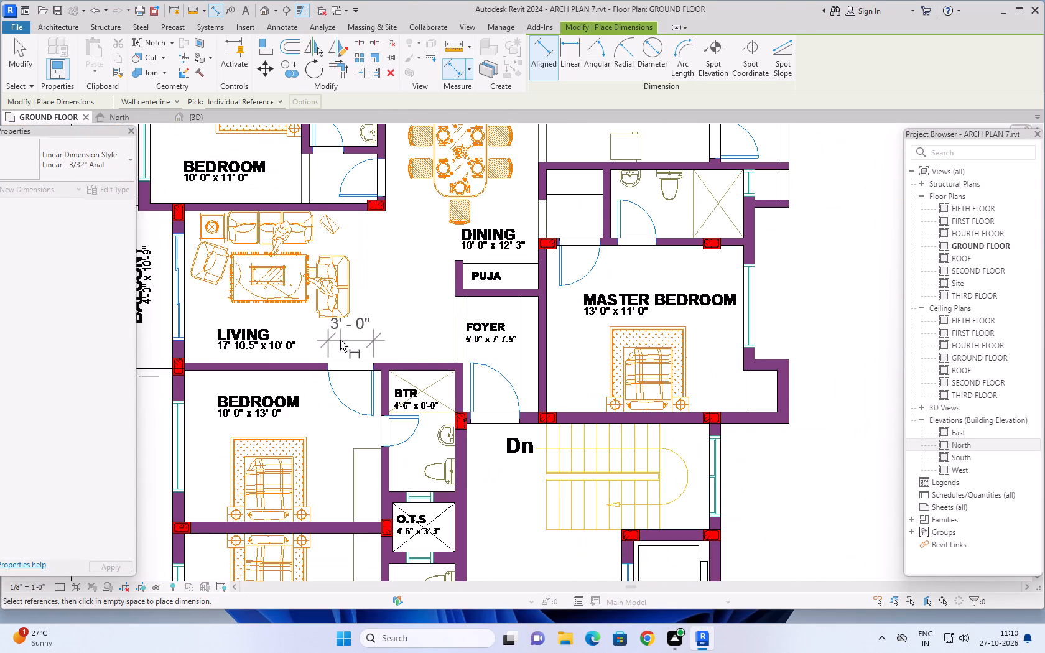
pyautogui.press('Escape')
# Check the width of the door opening between the lower apartment's living room and its 10'-0" x 13'-0" bedroom, without placing the dimension.
pyautogui.scroll(-3, 340, 340)
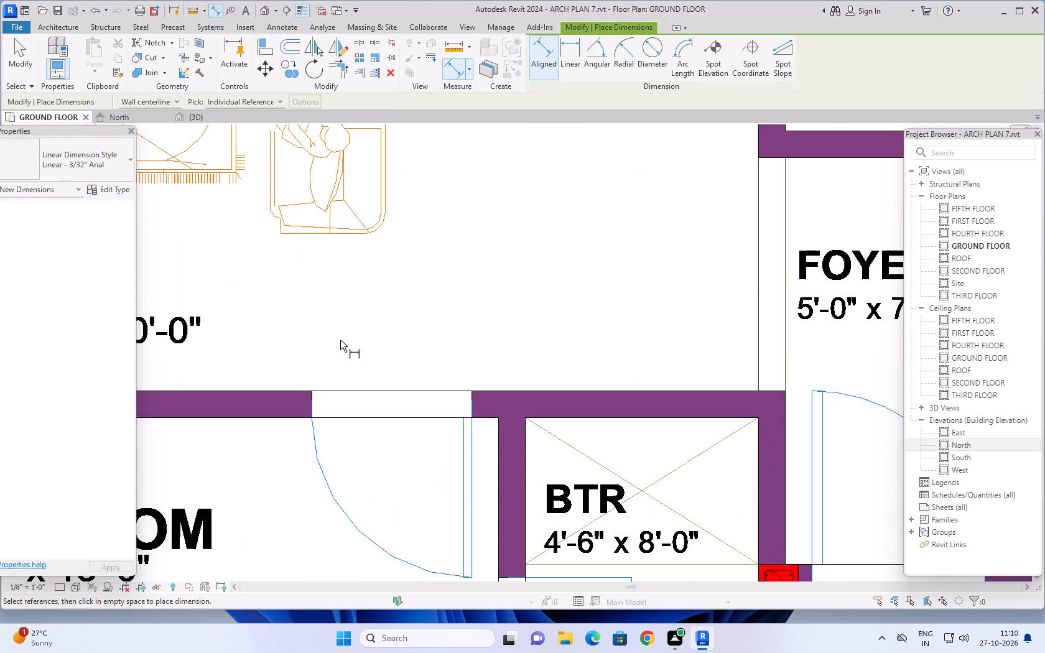
pyautogui.scroll(-13, 340, 340)
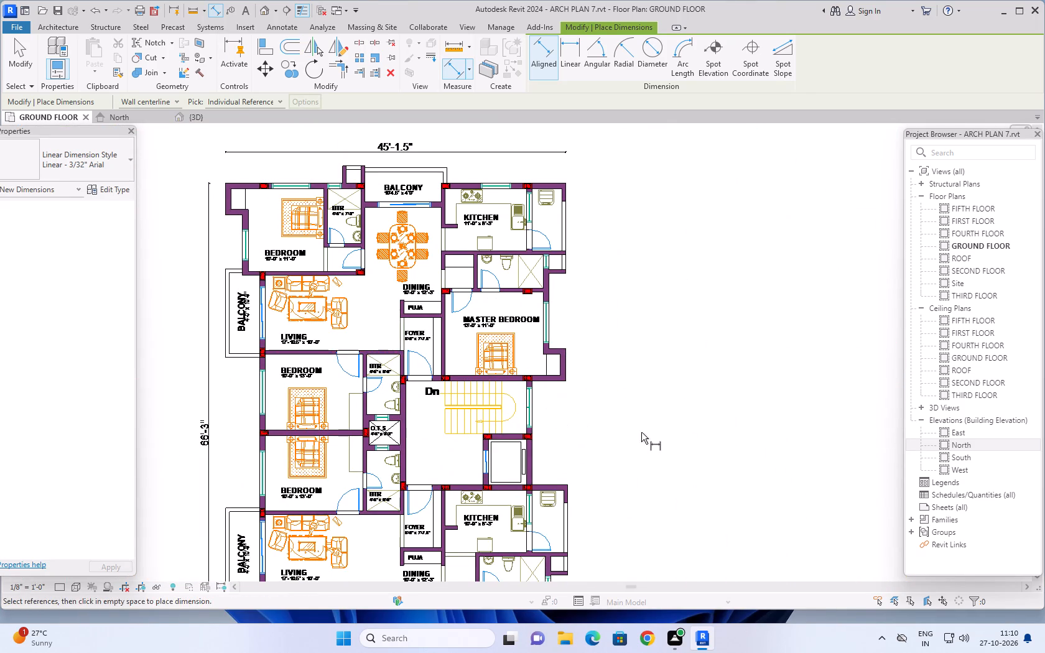
pyautogui.moveTo(639, 431); pyautogui.dragTo(639, 333, button='middle')
pyautogui.scroll(8, 329, 431)
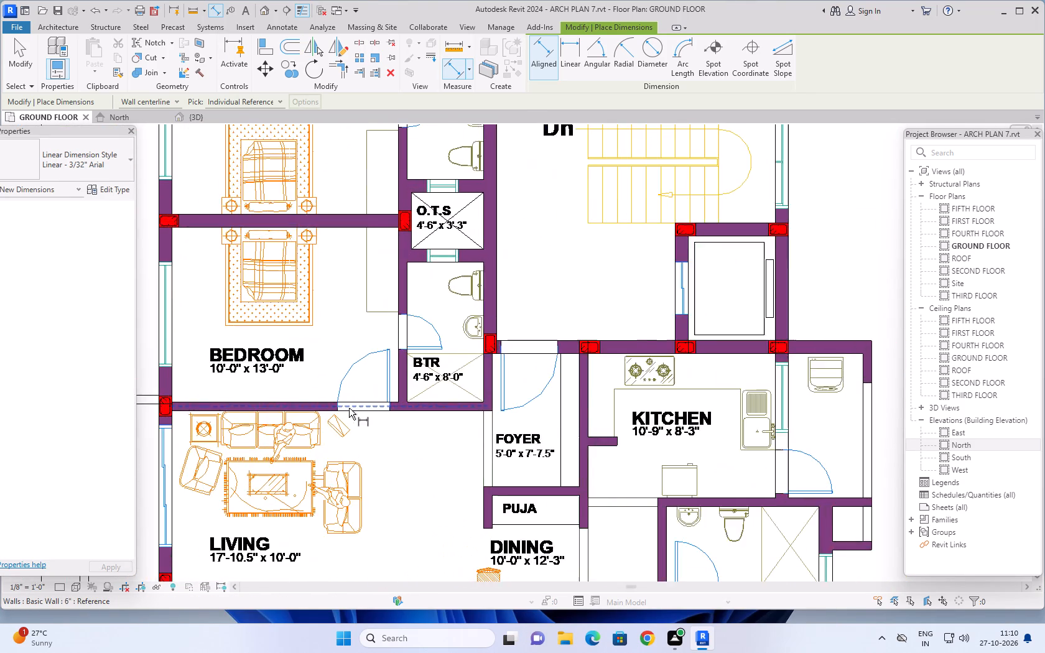
pyautogui.scroll(8, 349, 408)
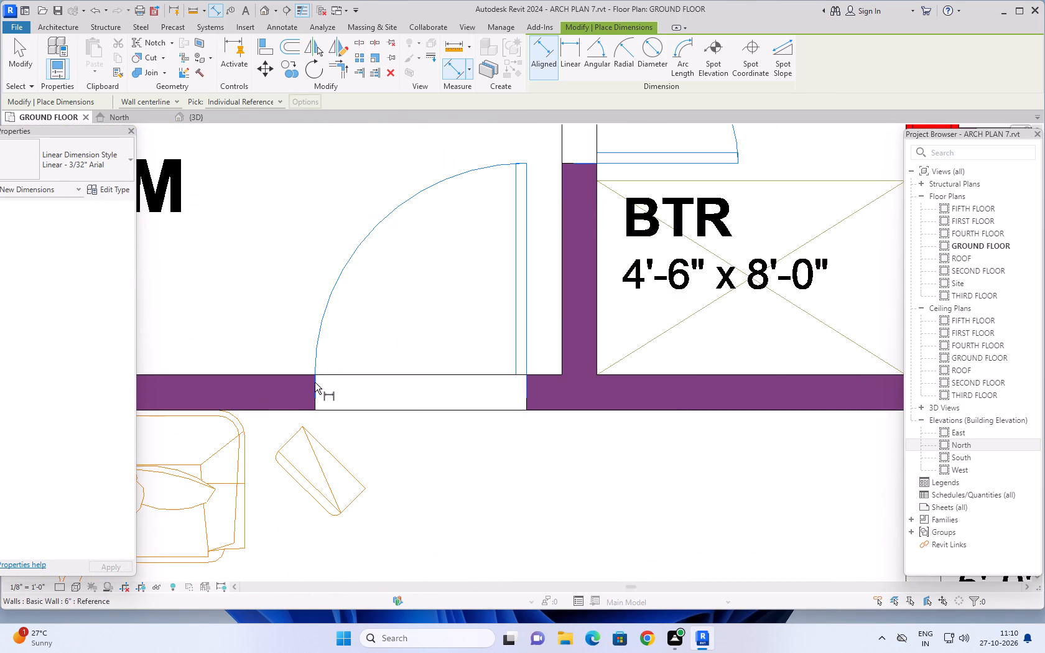
pyautogui.click(315, 382)
pyautogui.click(526, 388)
pyautogui.press('Escape')
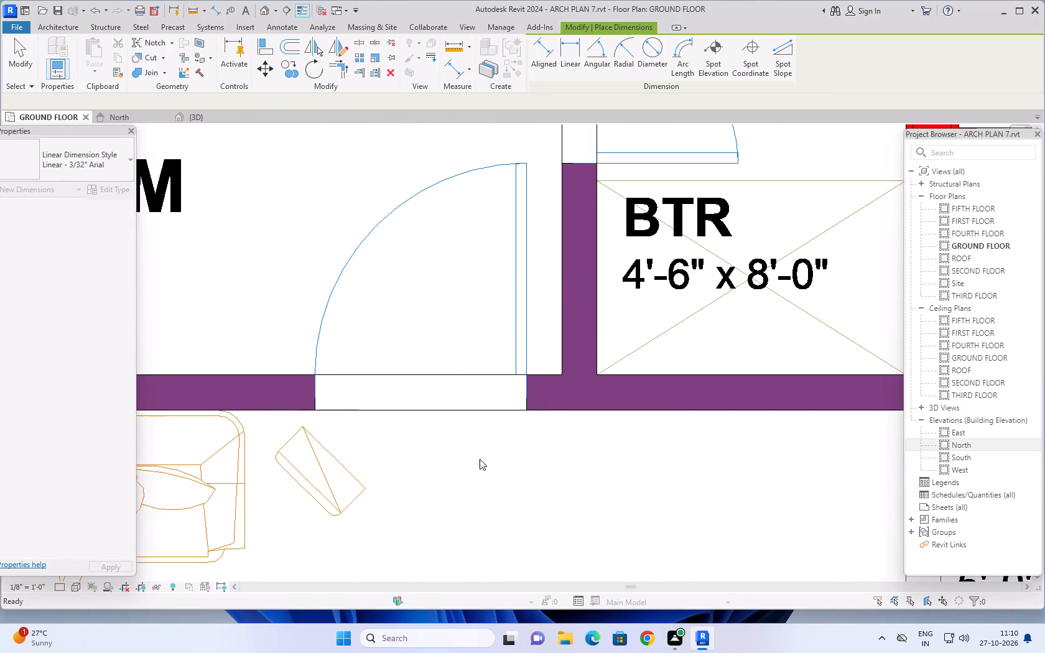
pyautogui.scroll(-12, 482, 465)
pyautogui.moveTo(496, 496); pyautogui.dragTo(437, 386, button='middle')
pyautogui.scroll(-3, 437, 384)
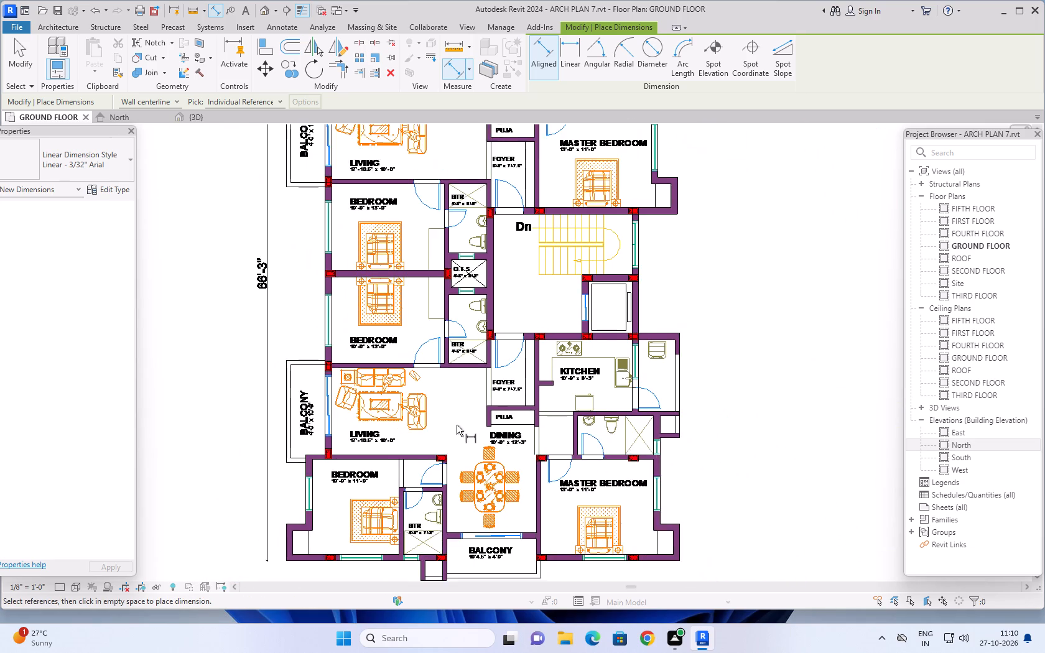
# Measure the width of the lower apartment's 10'-0" x 11'-0" bedroom door opening near the dining area, without placing the dimension.
pyautogui.moveTo(448, 417); pyautogui.dragTo(409, 353, button='middle')
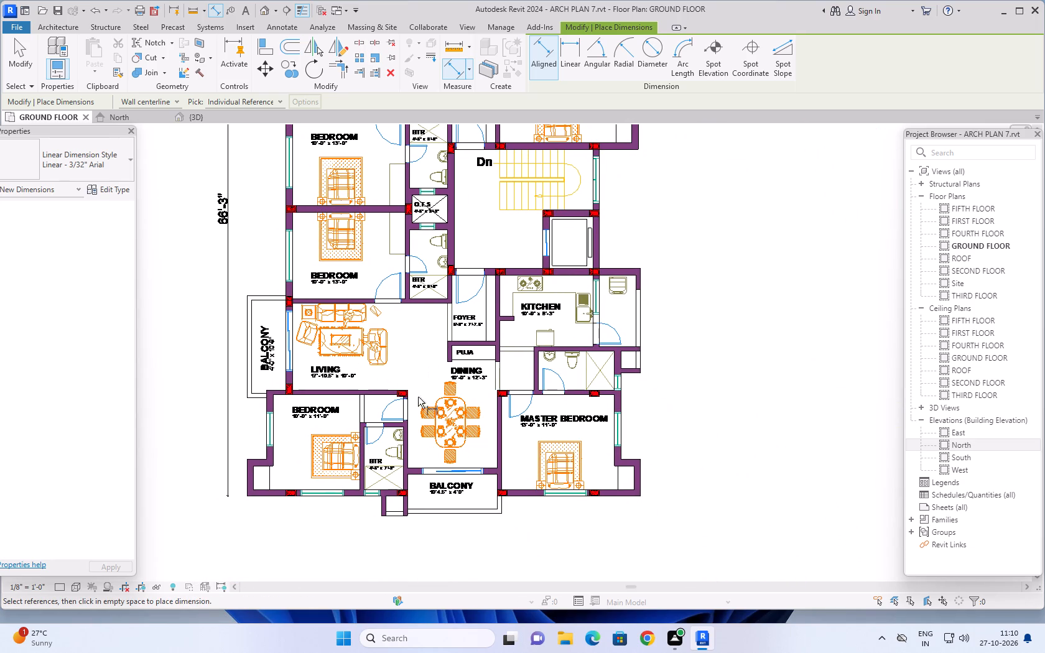
pyautogui.scroll(15, 410, 414)
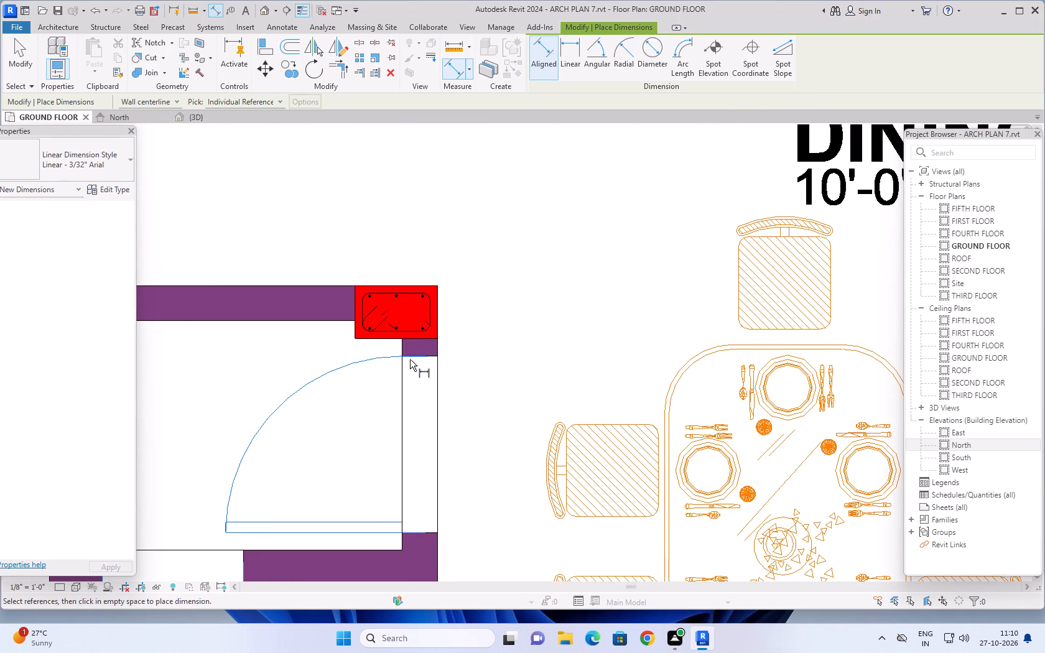
pyautogui.click(410, 358)
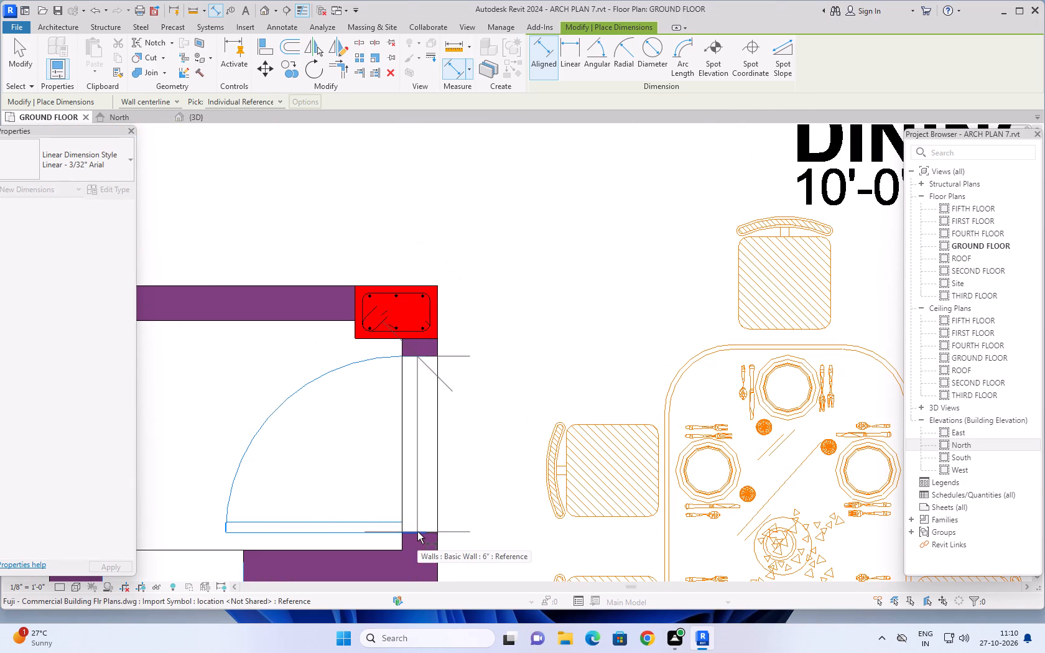
pyautogui.click(417, 532)
pyautogui.press('Escape')
pyautogui.scroll(-6, 384, 453)
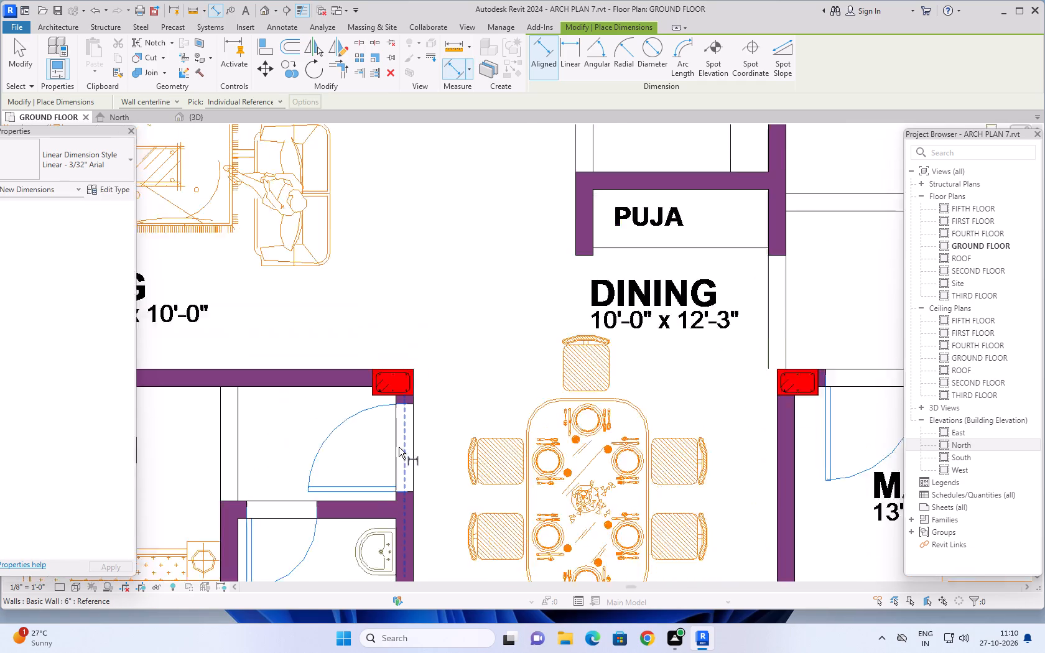
pyautogui.scroll(-4, 399, 447)
pyautogui.scroll(-3, 405, 354)
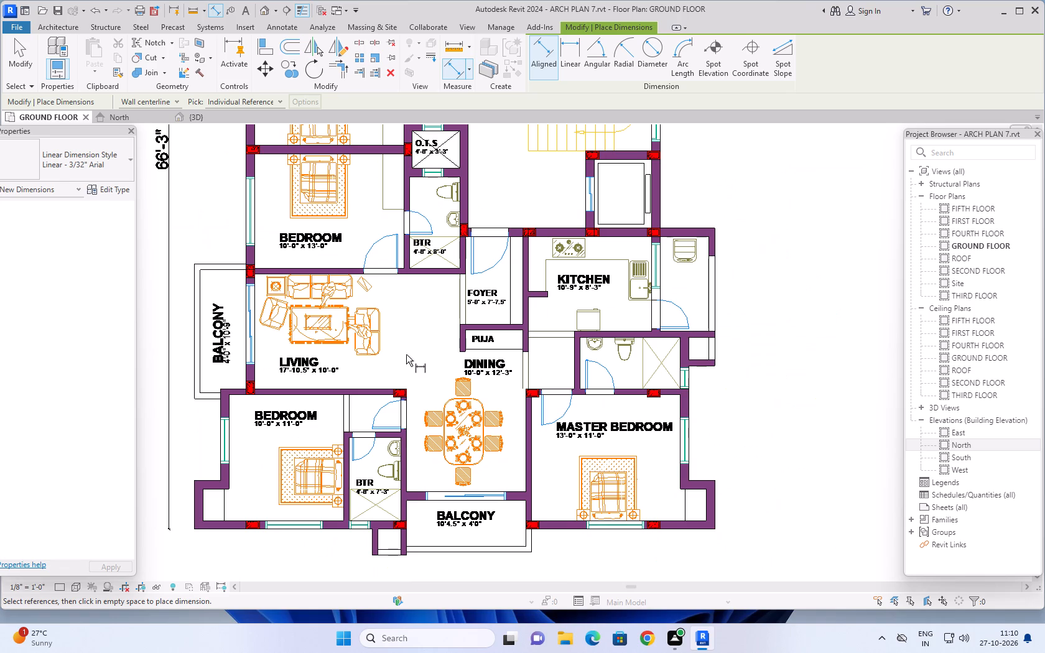
# Re-measure the width of the same bedroom door opening near the lower dining area with an aligned dimension, without placing it.
pyautogui.scroll(11, 397, 431)
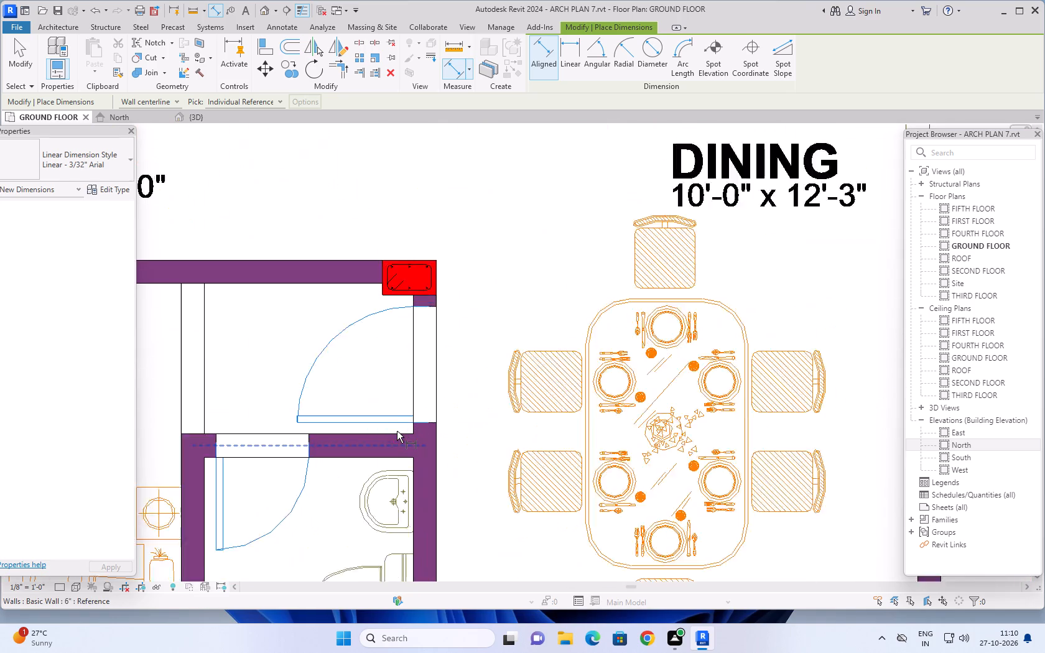
pyautogui.scroll(-7, 358, 417)
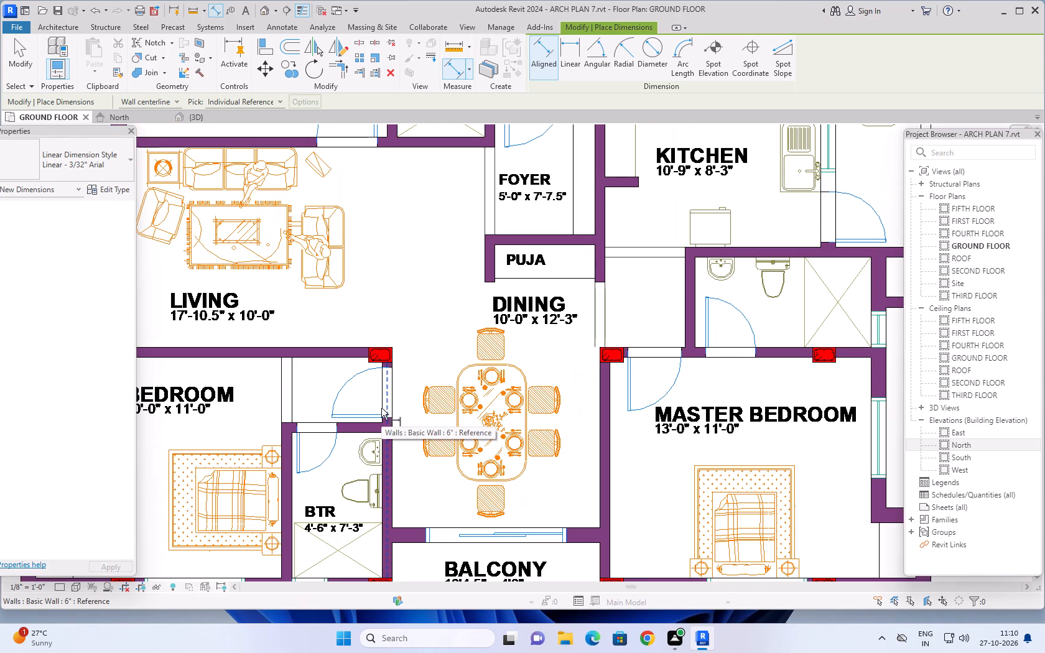
pyautogui.scroll(8, 383, 384)
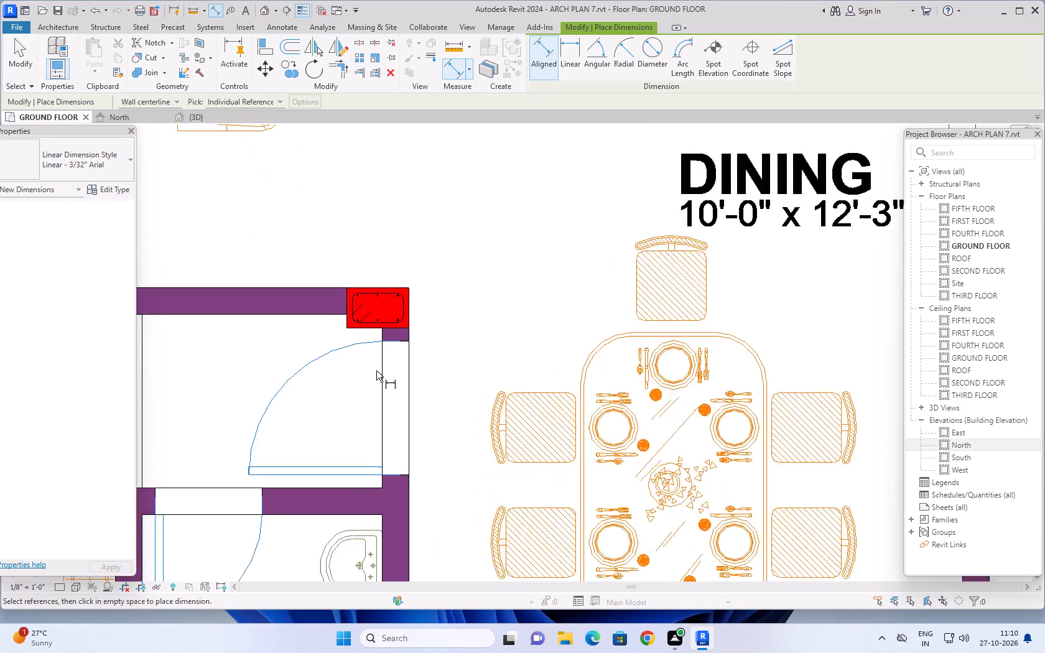
pyautogui.scroll(2, 376, 371)
pyautogui.click(394, 327)
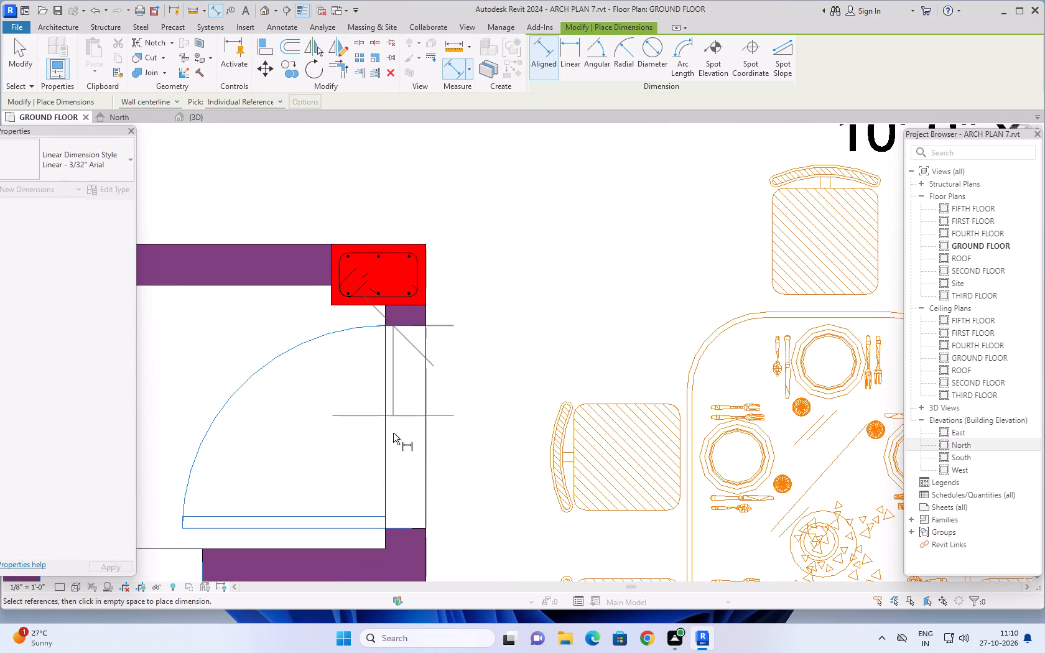
pyautogui.click(400, 527)
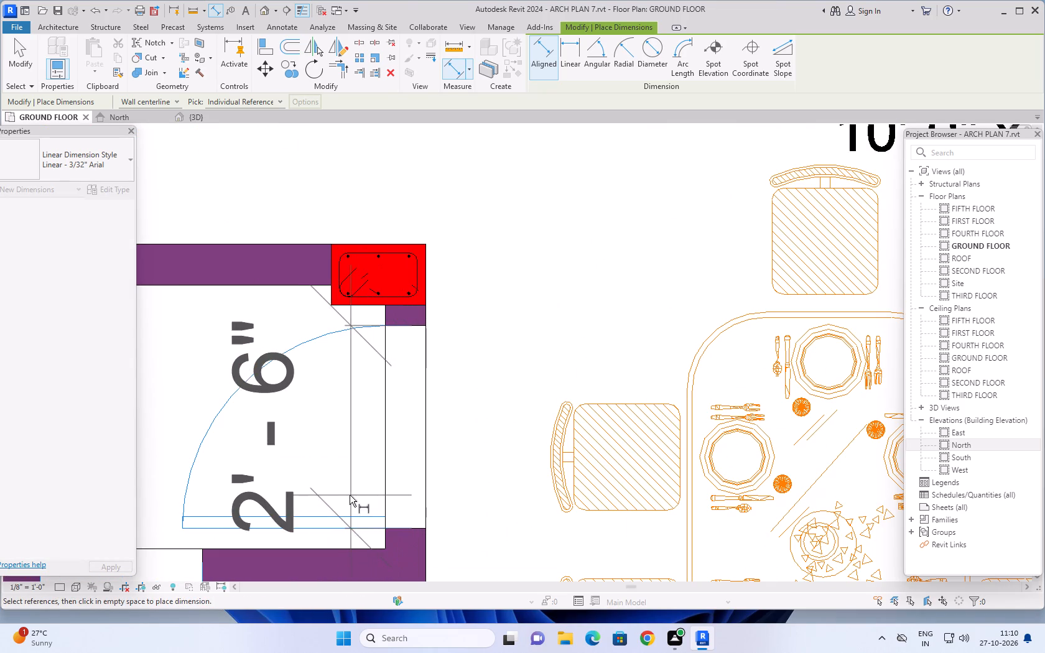
pyautogui.scroll(-8, 503, 482)
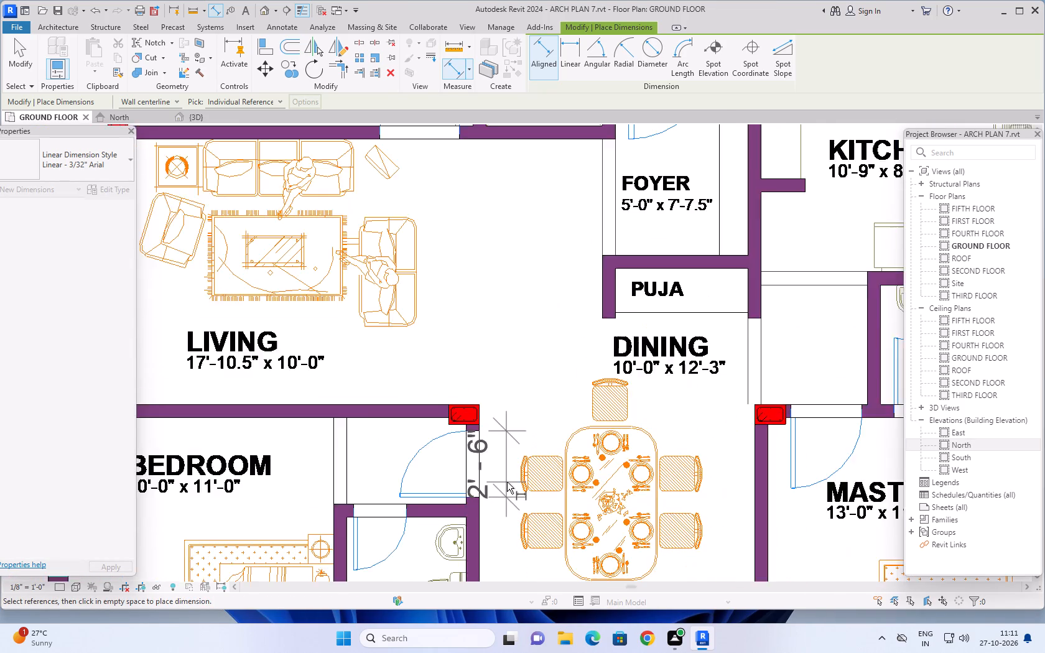
pyautogui.scroll(-3, 507, 482)
pyautogui.press('Escape')
pyautogui.scroll(-8, 431, 504)
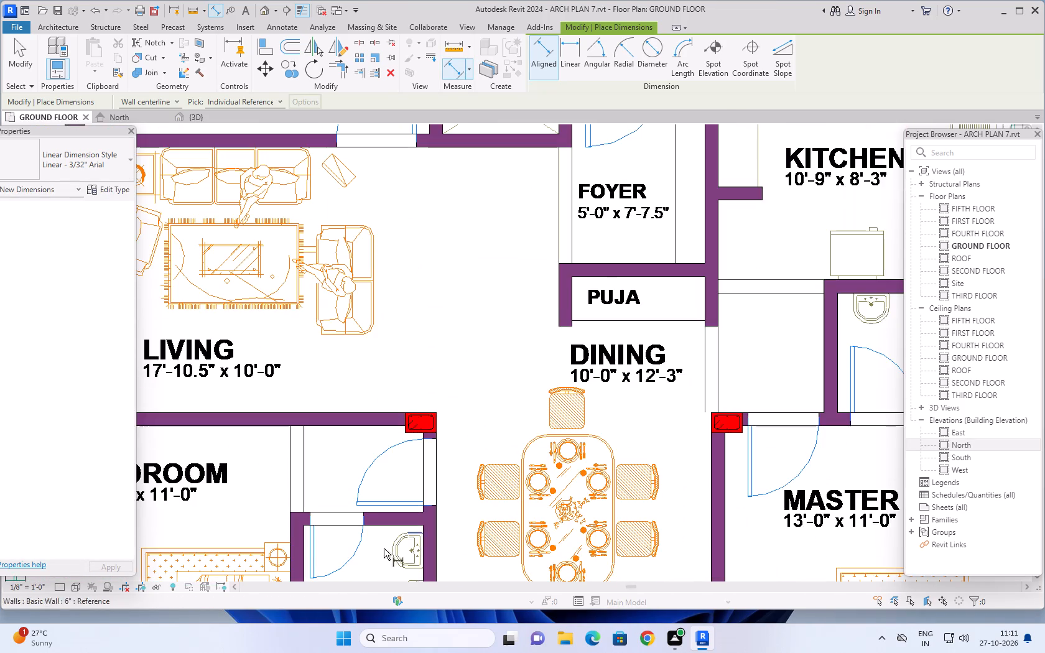
# Measure the width of the door opening to the lower apartment's 4'-6" x 7'-3" bathroom, without placing the dimension.
pyautogui.scroll(6, 282, 532)
pyautogui.scroll(4, 364, 512)
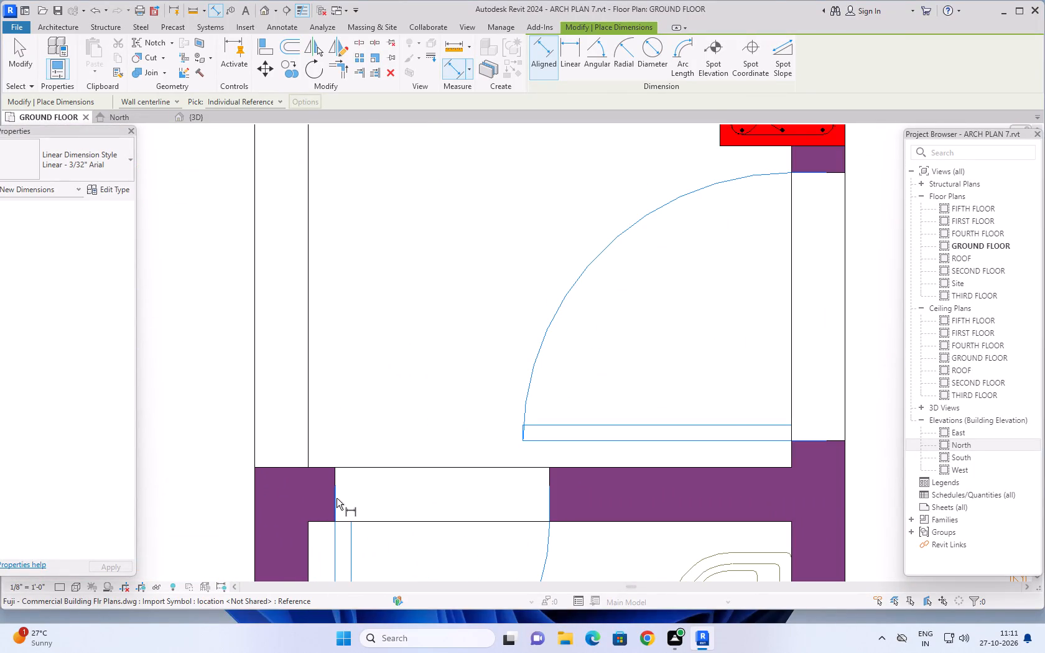
pyautogui.click(334, 478)
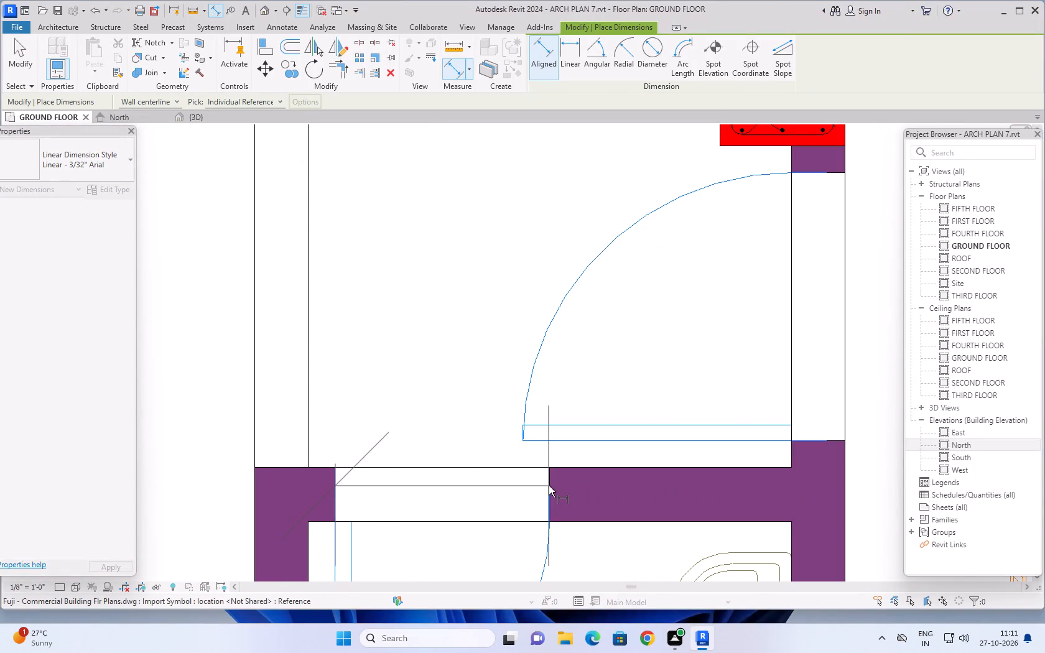
pyautogui.click(549, 486)
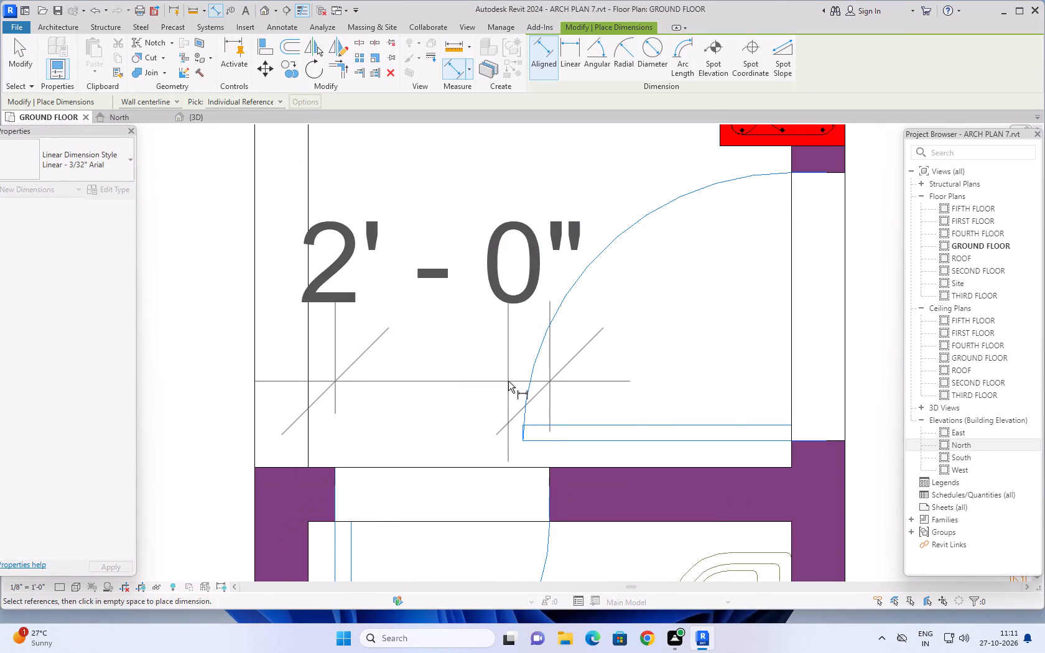
pyautogui.scroll(-13, 508, 381)
pyautogui.press('Escape')
pyautogui.scroll(-4, 508, 381)
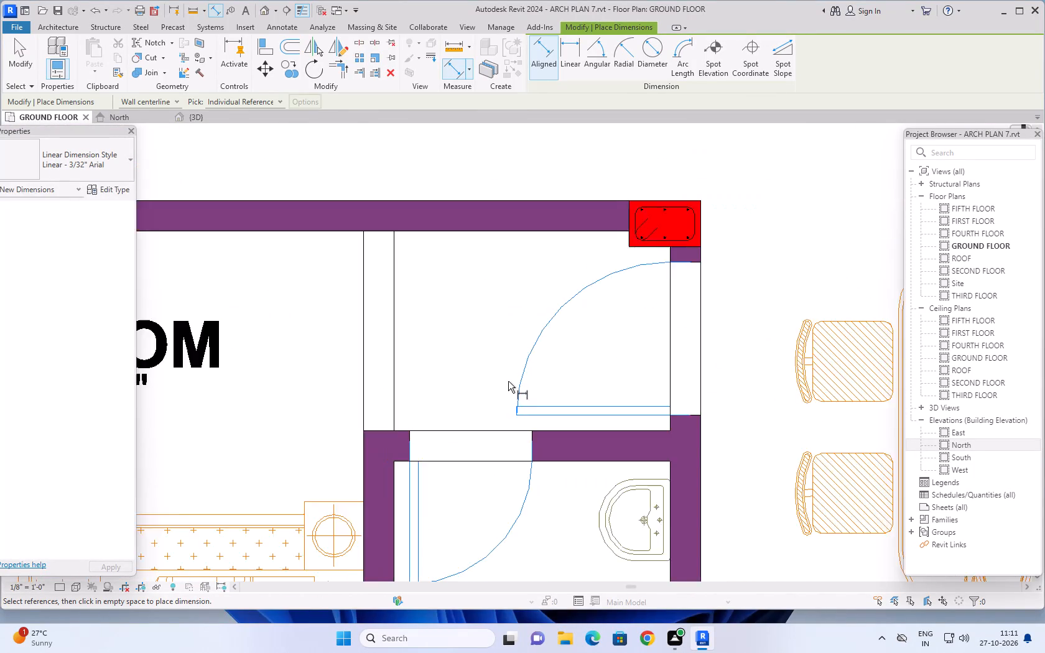
pyautogui.scroll(-20, 508, 381)
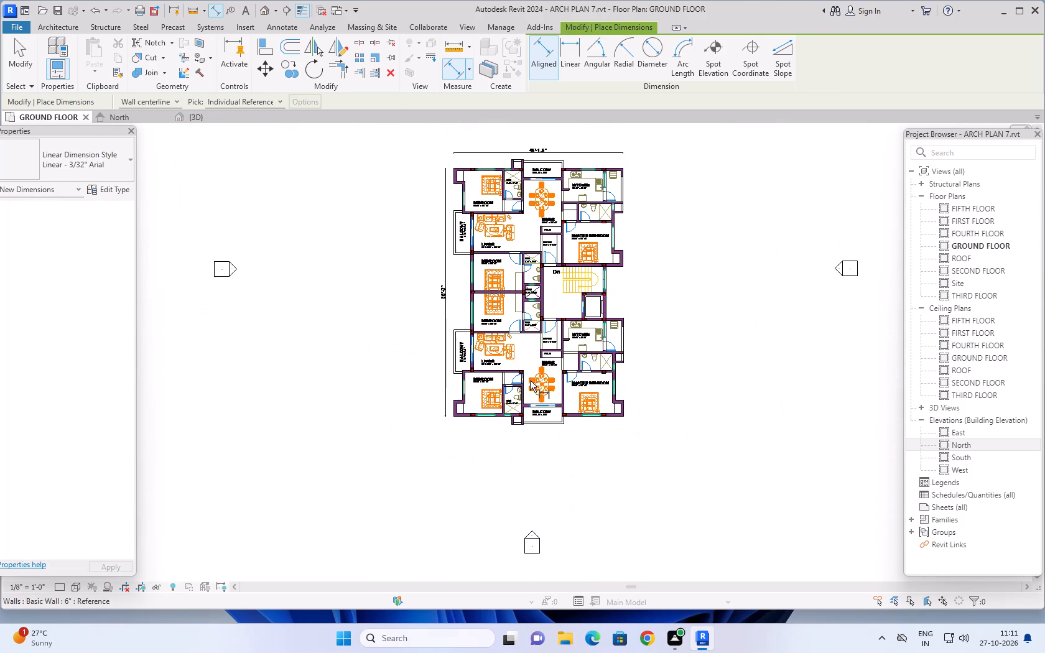
# Start placing a door and duplicate the Single-Flush 36" x 80" type under the name 3'X7'.
pyautogui.scroll(1, 646, 196)
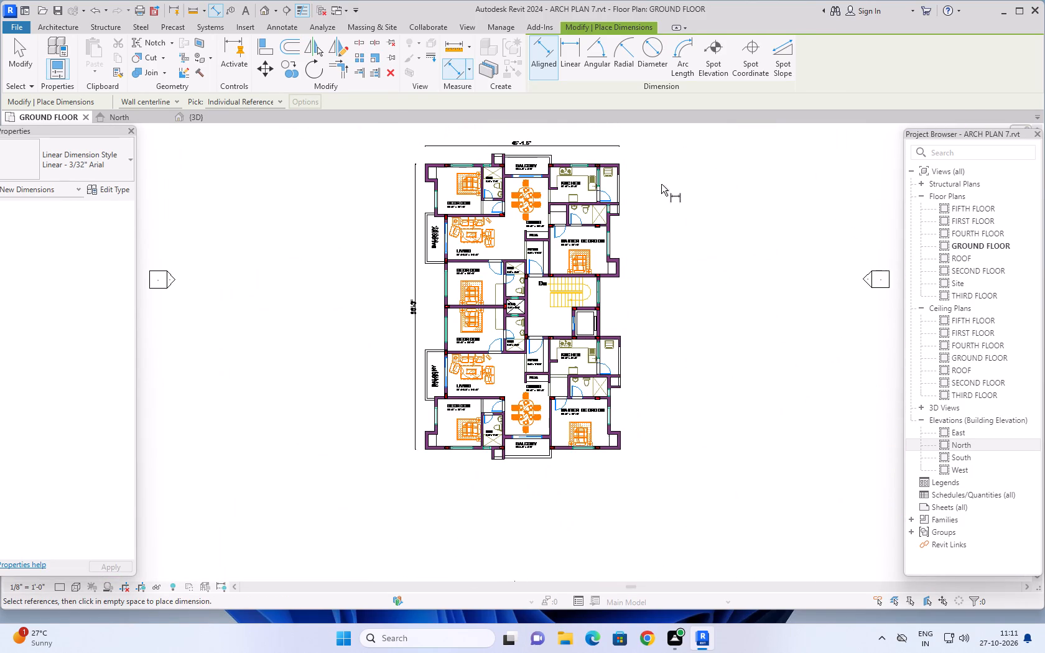
pyautogui.moveTo(659, 184); pyautogui.dragTo(633, 223, button='middle')
pyautogui.scroll(1, 629, 266)
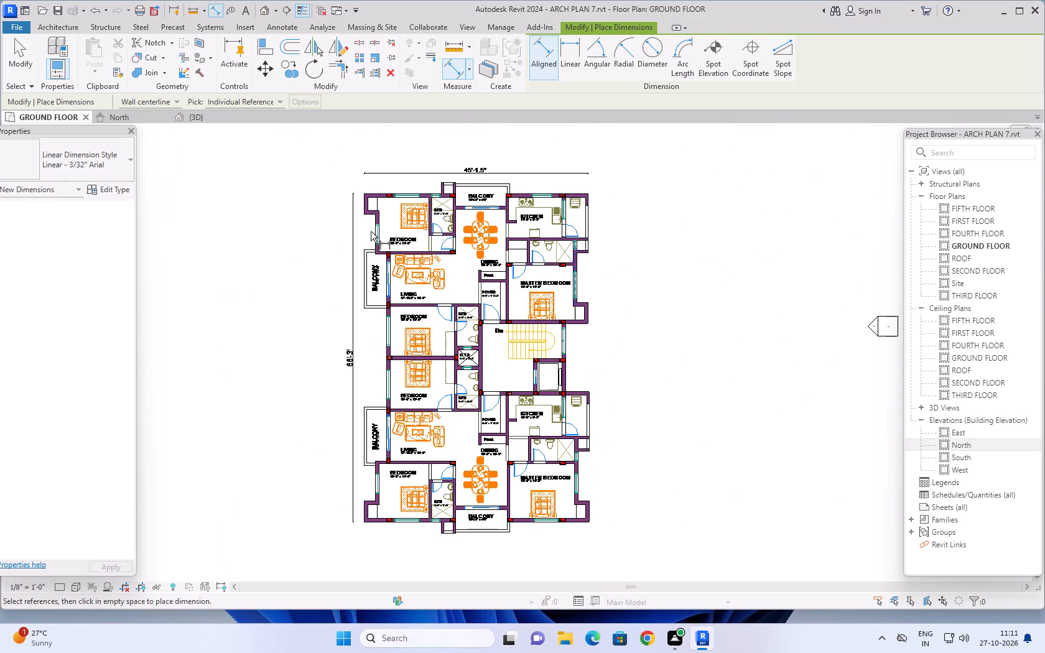
pyautogui.click(60, 29)
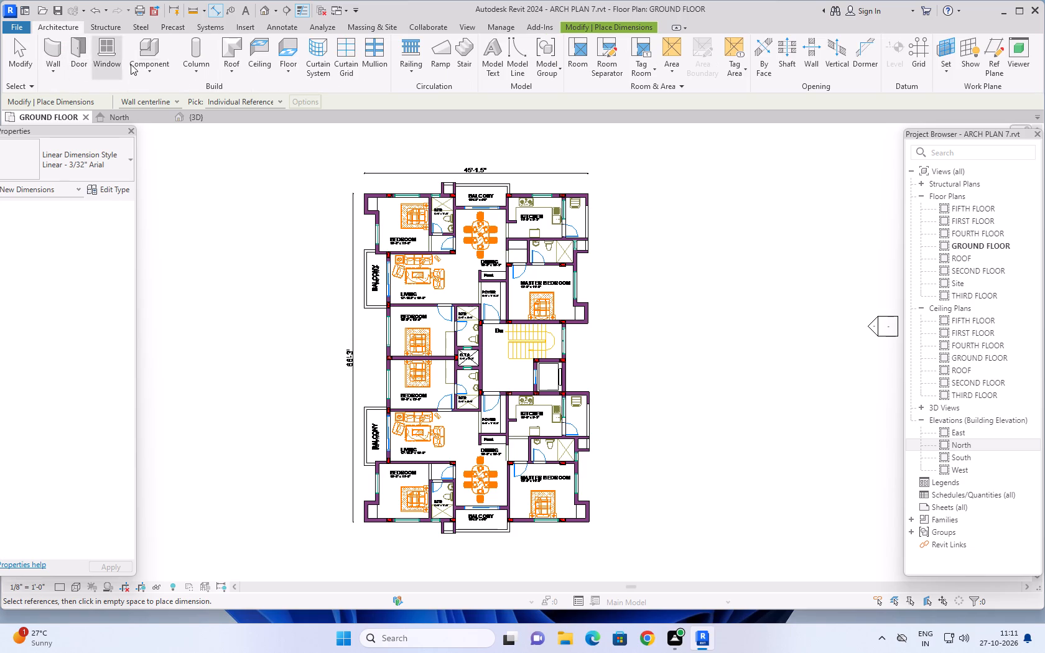
pyautogui.click(83, 47)
pyautogui.scroll(1, 110, 169)
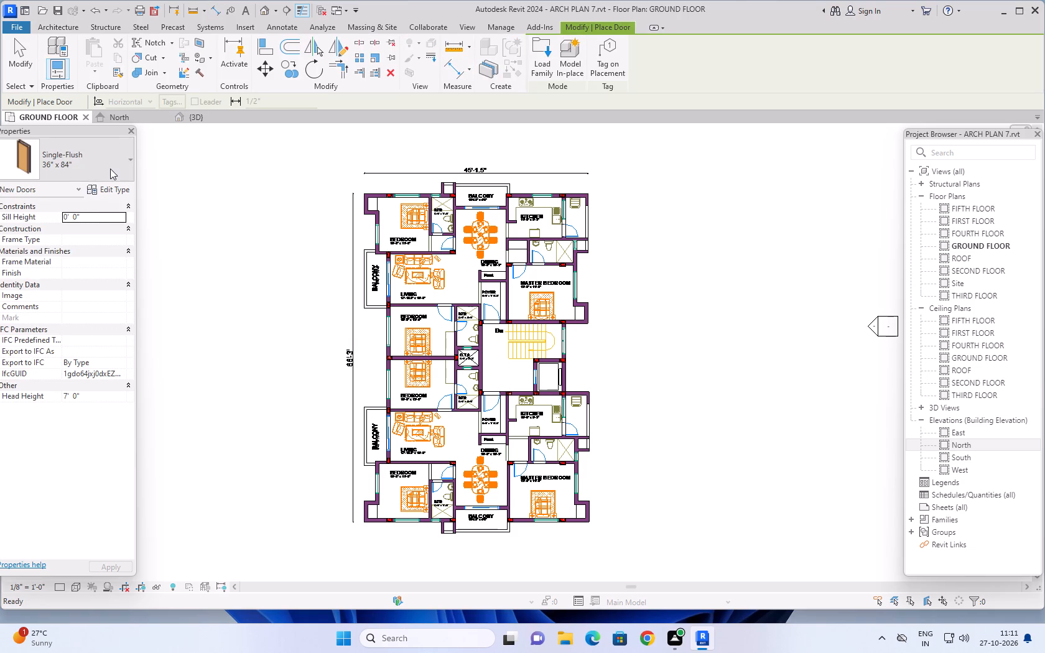
pyautogui.click(114, 184)
pyautogui.scroll(1, 259, 210)
pyautogui.click(820, 211)
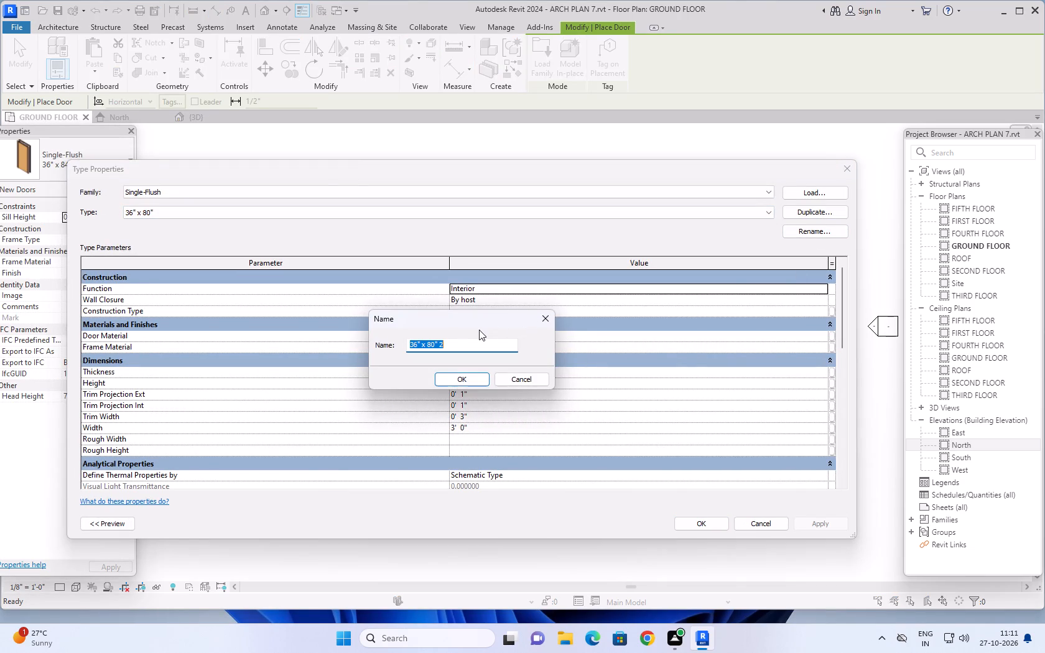
pyautogui.write("3'X7'")
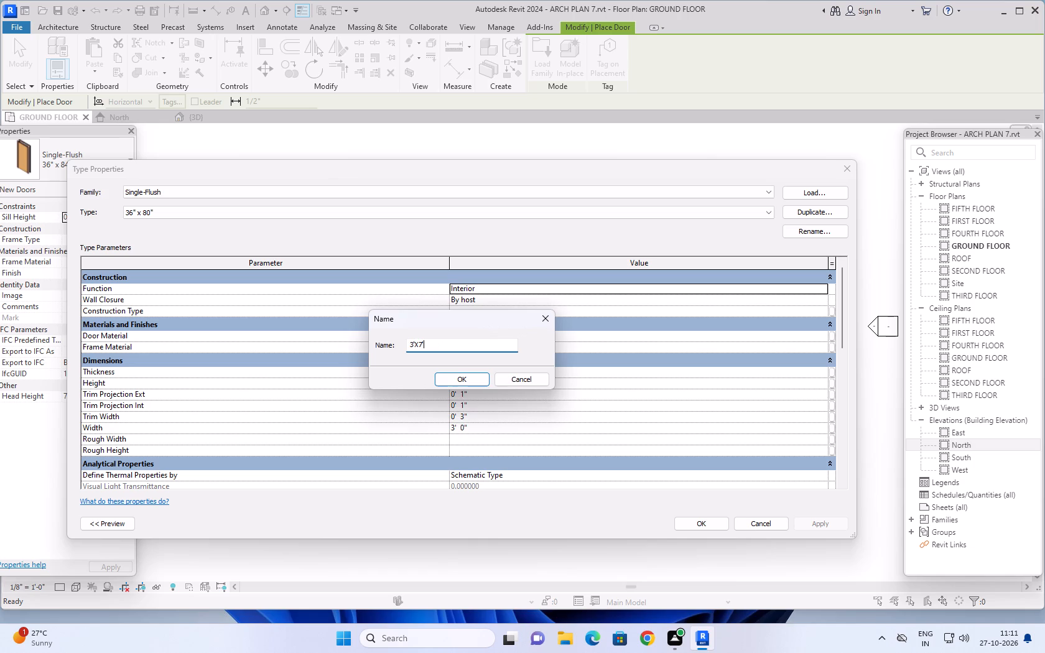
pyautogui.press('Return')
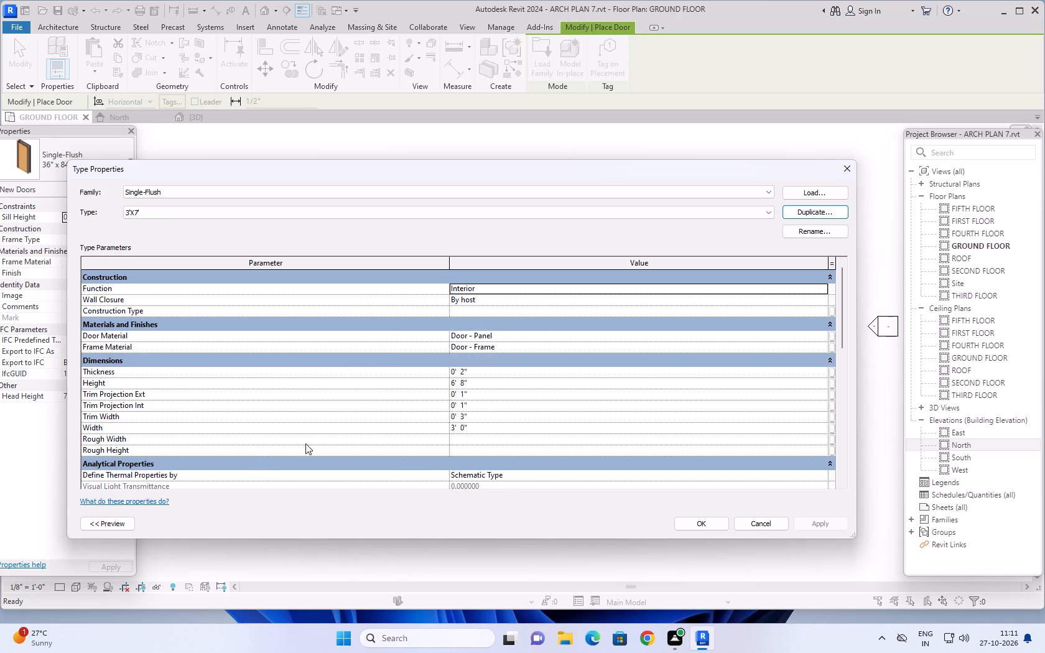
# Set the 3'X7' door type's height to 7' and apply the type properties.
pyautogui.click(469, 387)
pyautogui.press('BackSpace')
pyautogui.press('BackSpace')
pyautogui.press('BackSpace')
pyautogui.press('BackSpace')
pyautogui.press('BackSpace')
pyautogui.press('BackSpace')
pyautogui.press('BackSpace')
pyautogui.press('BackSpace')
pyautogui.press('BackSpace')
pyautogui.press('BackSpace')
pyautogui.press('BackSpace')
pyautogui.press('BackSpace')
pyautogui.press('BackSpace')
pyautogui.press('BackSpace')
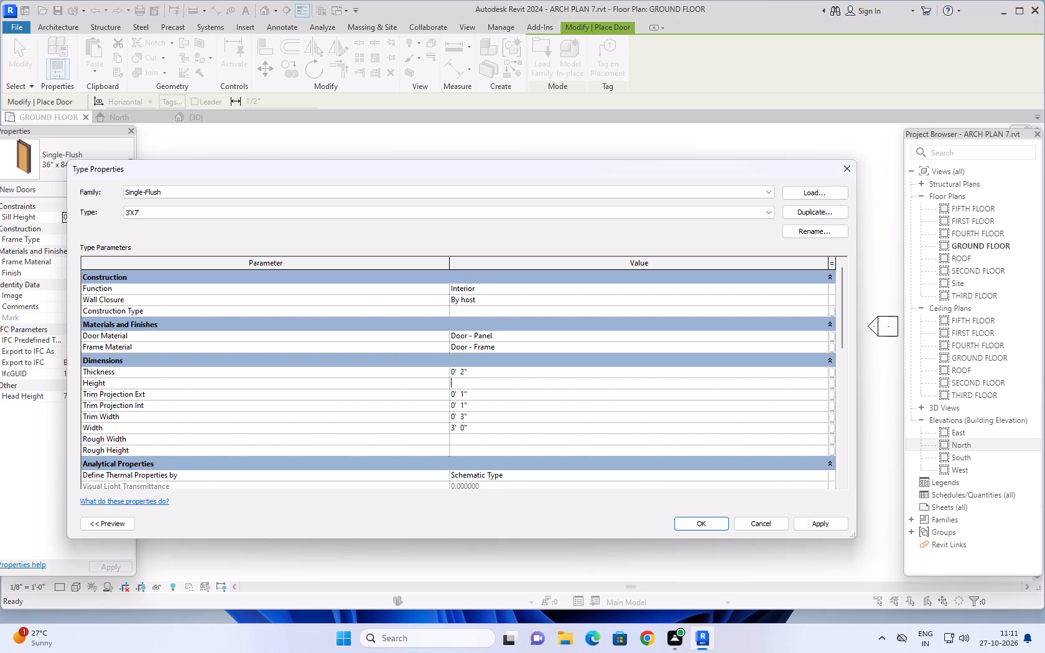
pyautogui.write("7'")
pyautogui.press('Return')
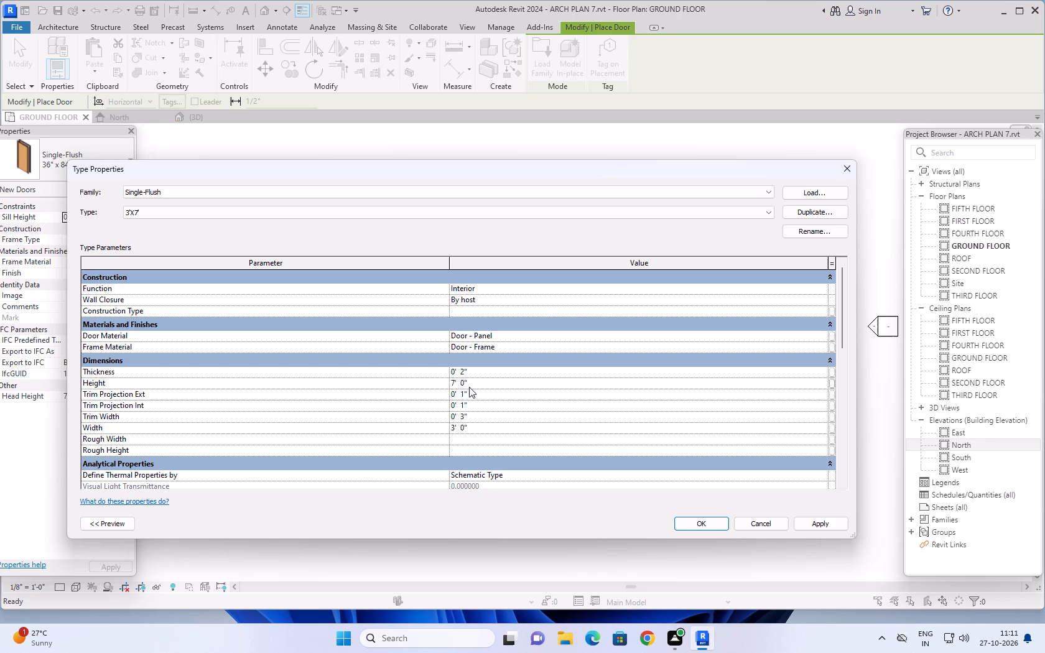
pyautogui.click(829, 524)
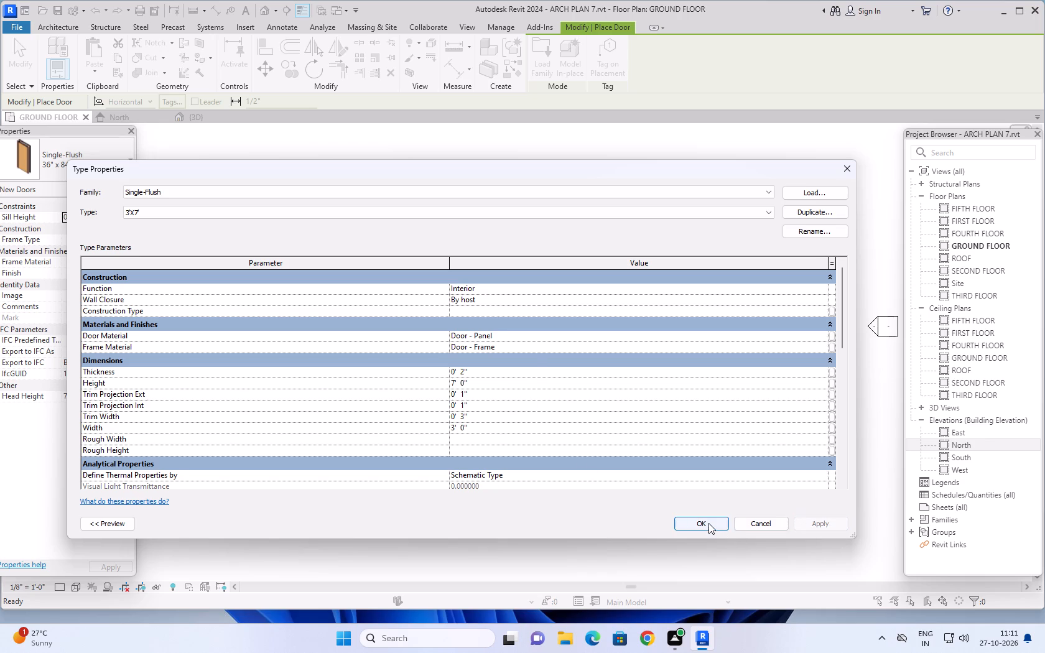
pyautogui.click(708, 523)
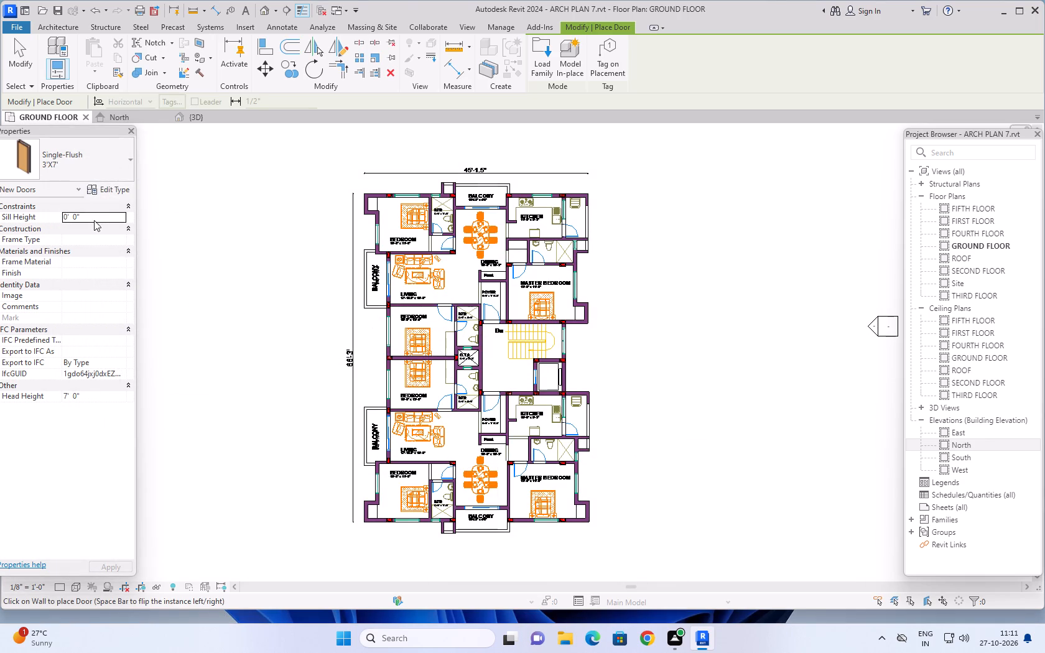
# Place a Single-Flush 3'X7' door between the upper apartment's living room and 10'-0" x 13'-0" bedroom, flipping its hinge side to match the plan.
pyautogui.scroll(4, 436, 306)
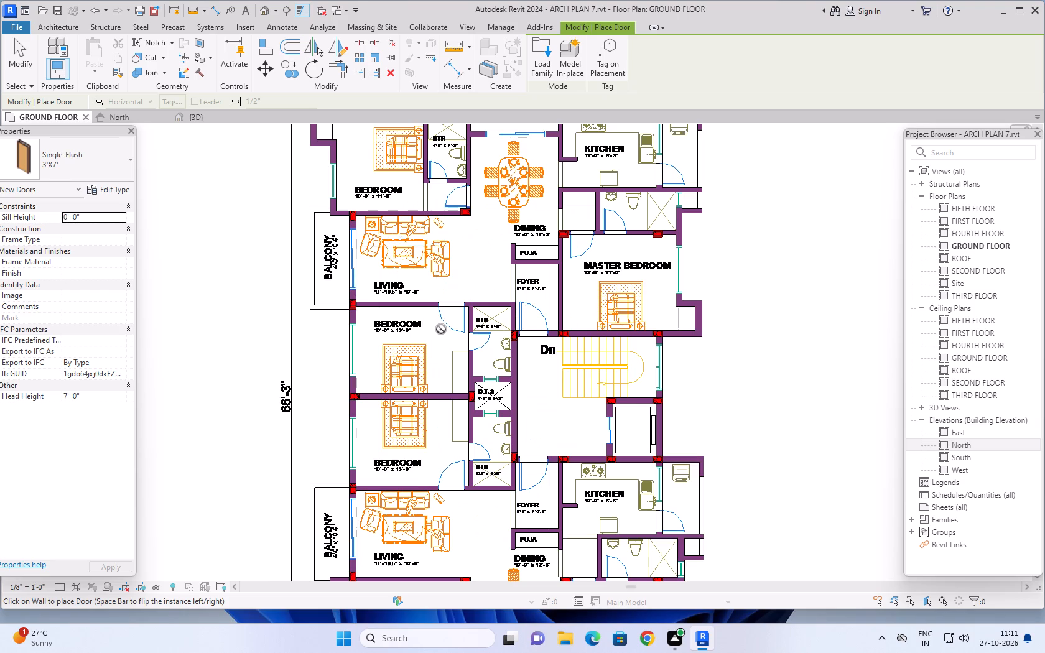
pyautogui.scroll(5, 441, 330)
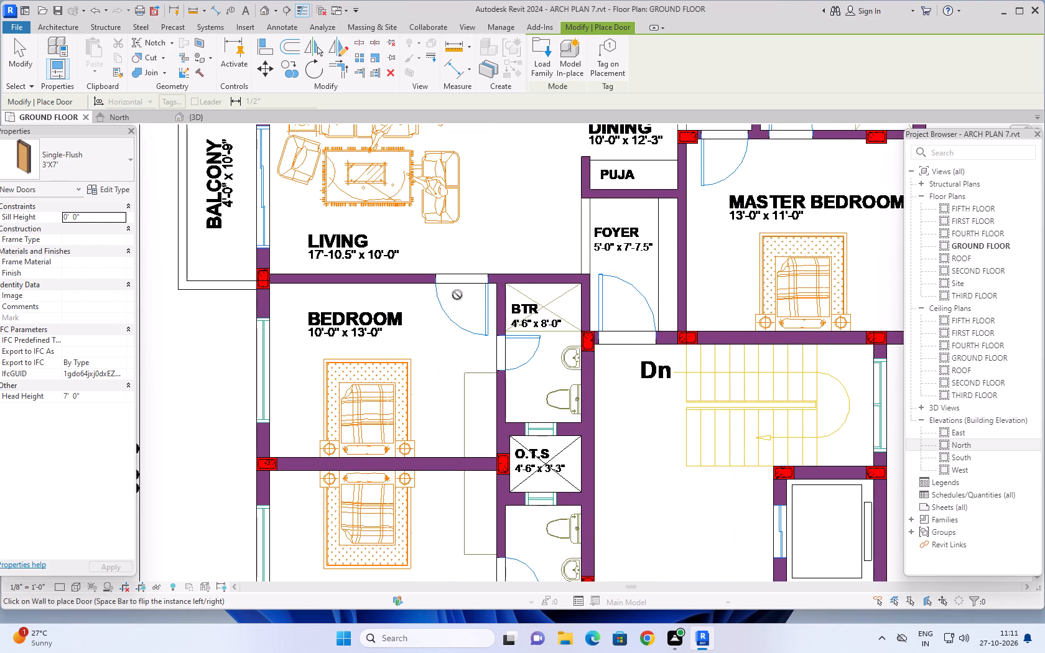
pyautogui.scroll(4, 461, 286)
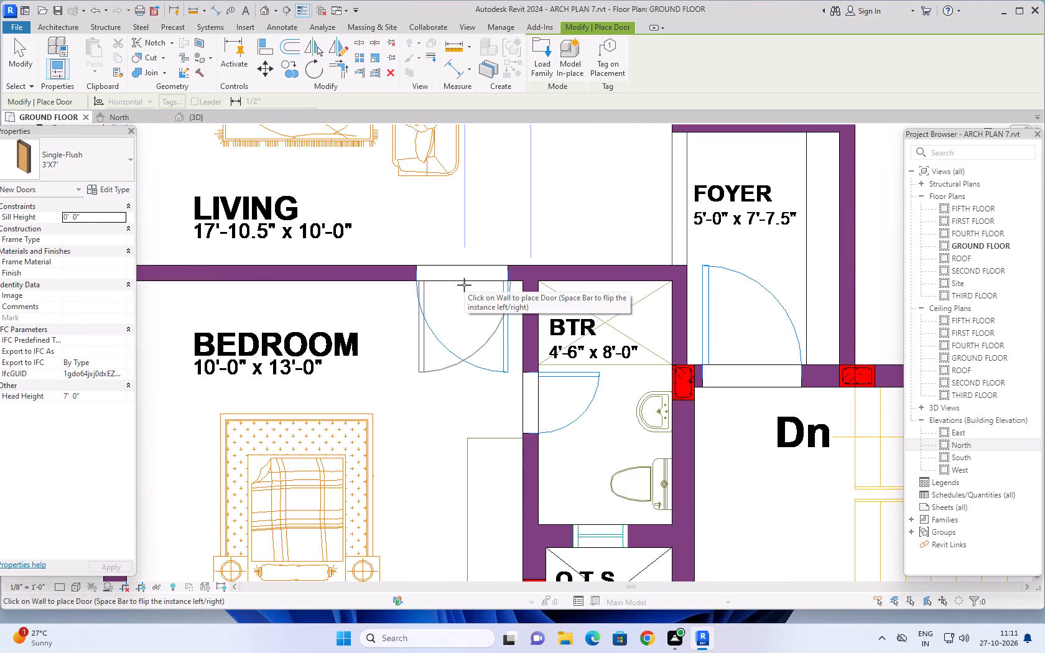
pyautogui.press('space')
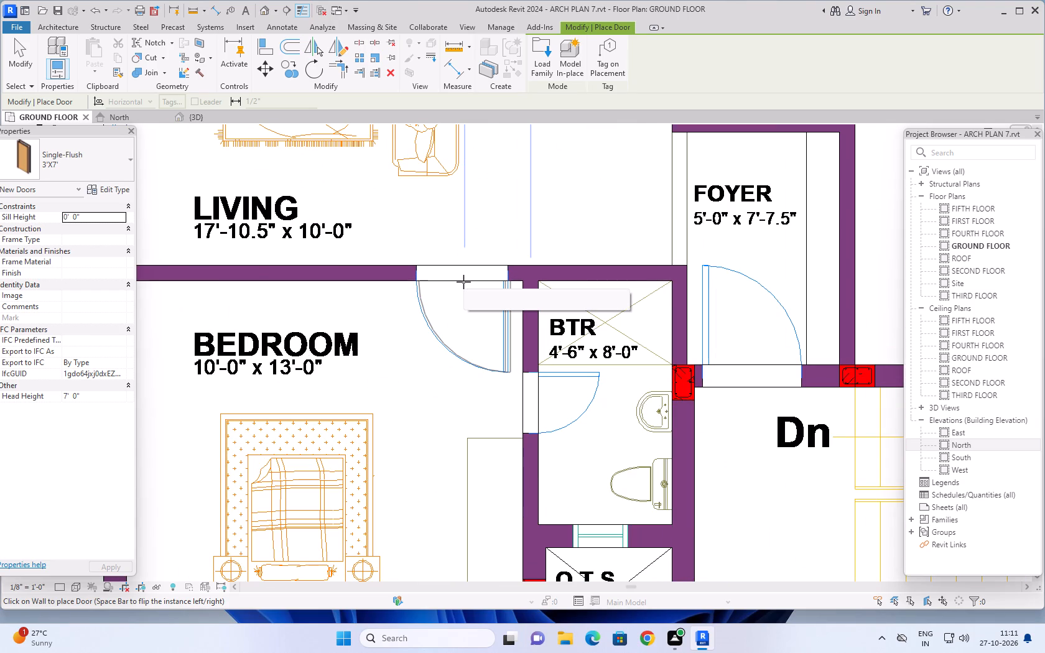
pyautogui.scroll(5, 462, 282)
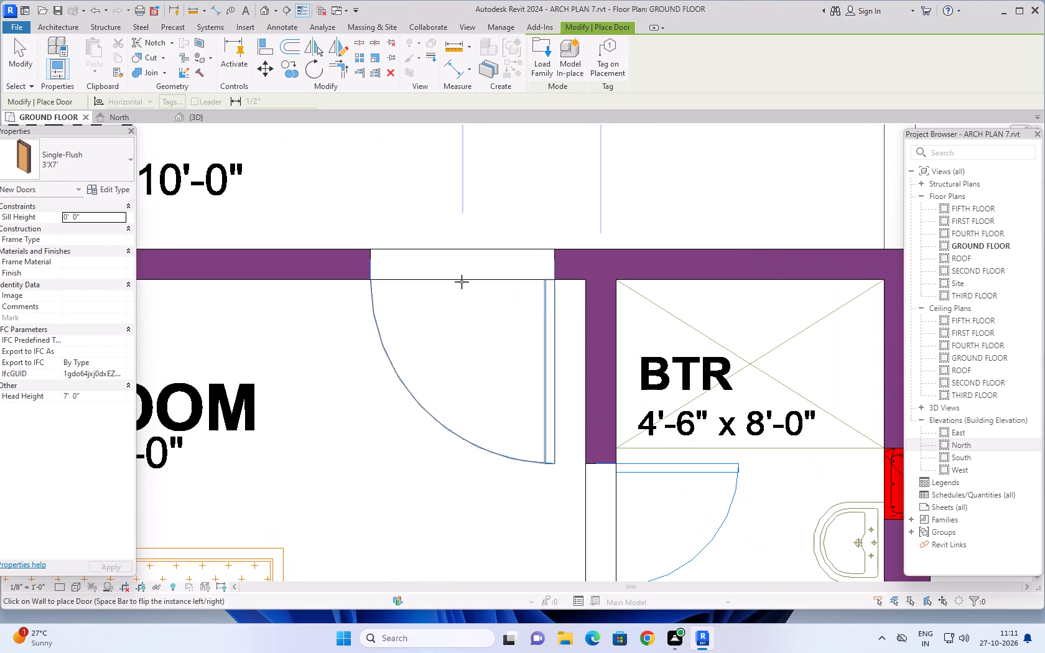
pyautogui.click(436, 278)
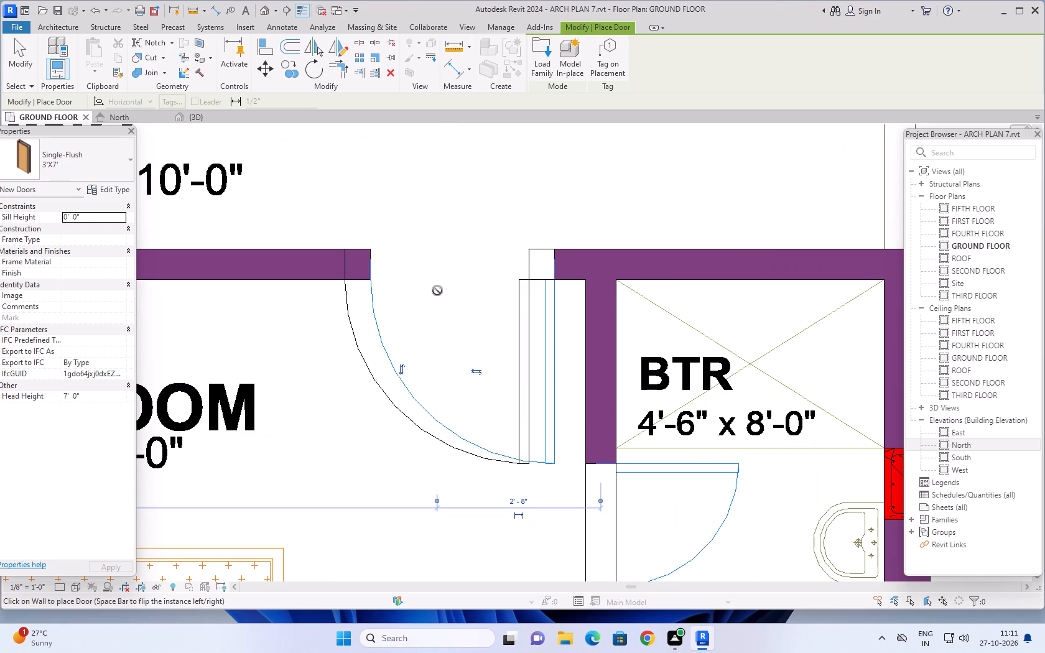
pyautogui.scroll(-15, 432, 331)
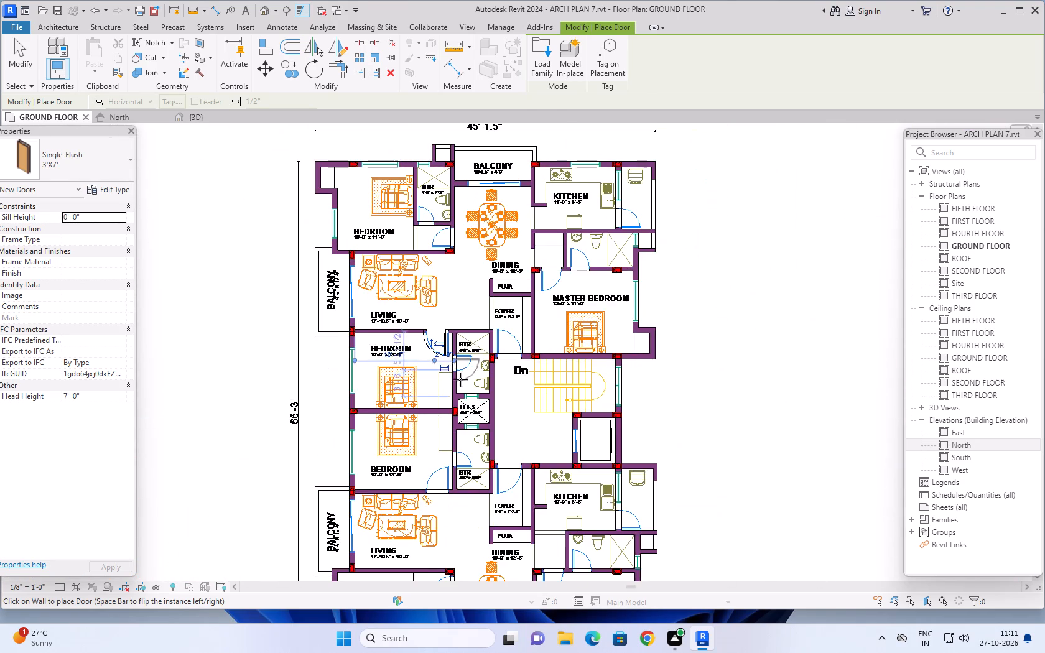
# Place a Single-Flush 3'X7' door between the lower apartment's living room and 10'-0" x 13'-0" bedroom, flipping its hinge side to match the plan.
pyautogui.scroll(-2, 471, 407)
pyautogui.scroll(13, 442, 501)
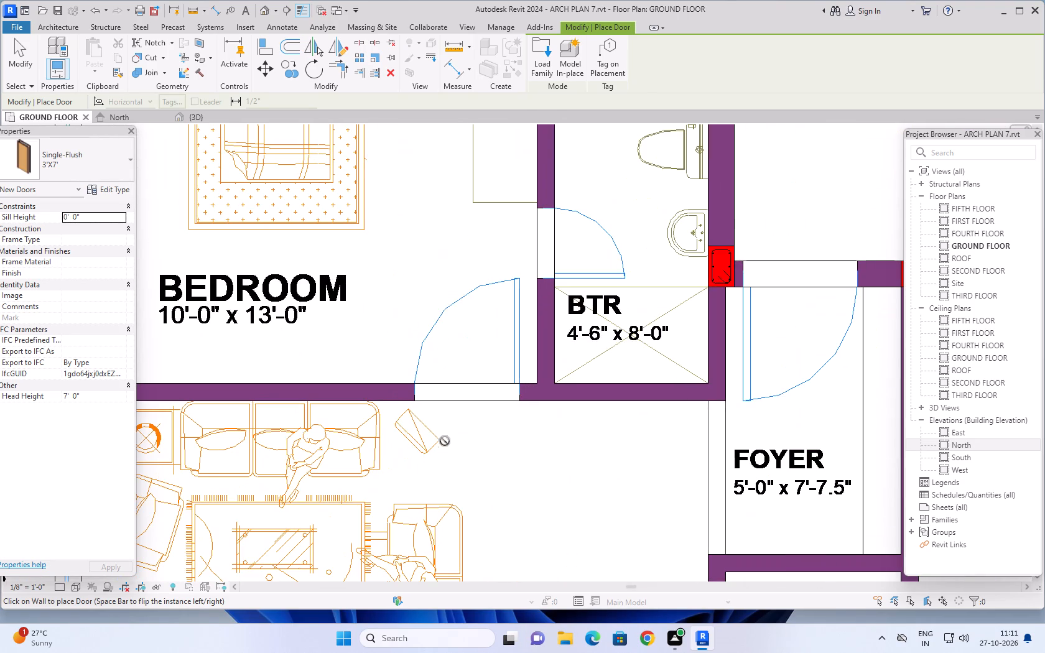
pyautogui.press('space')
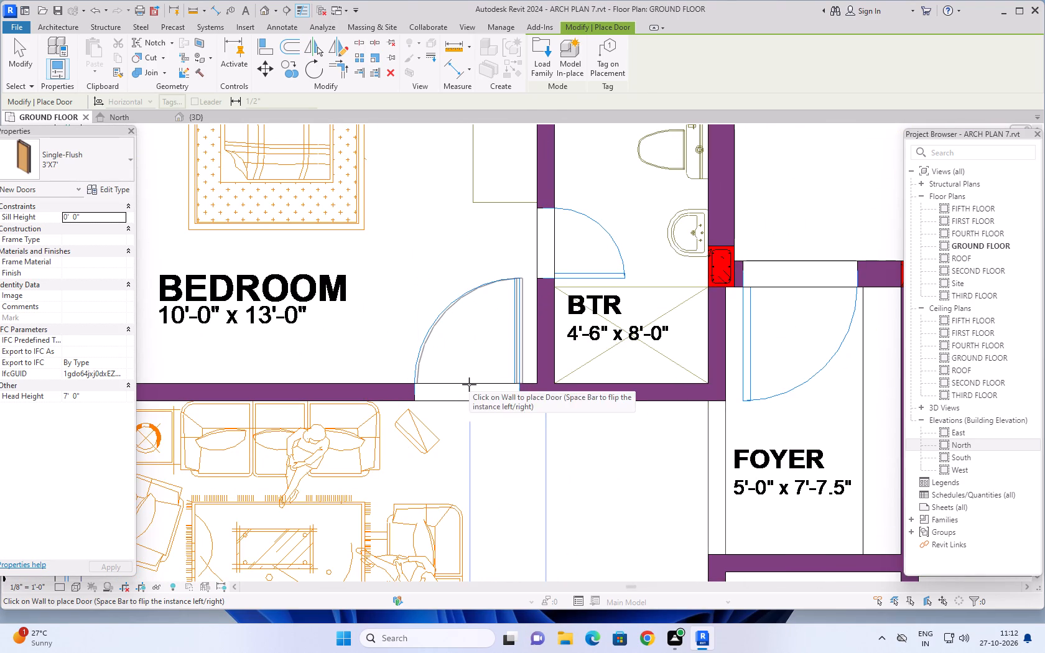
pyautogui.scroll(4, 466, 384)
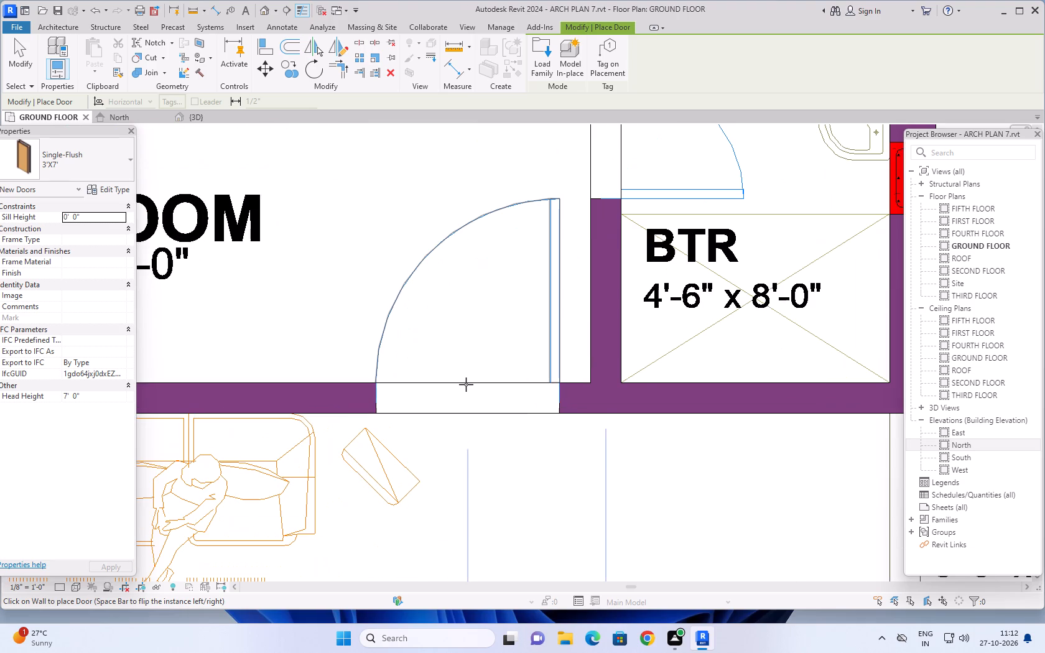
pyautogui.click(430, 383)
# Compare the 3'X7' door preview with the lower apartment's master bedroom, attached bathroom and kitchen utility openings, without placing a door.
pyautogui.scroll(-10, 471, 458)
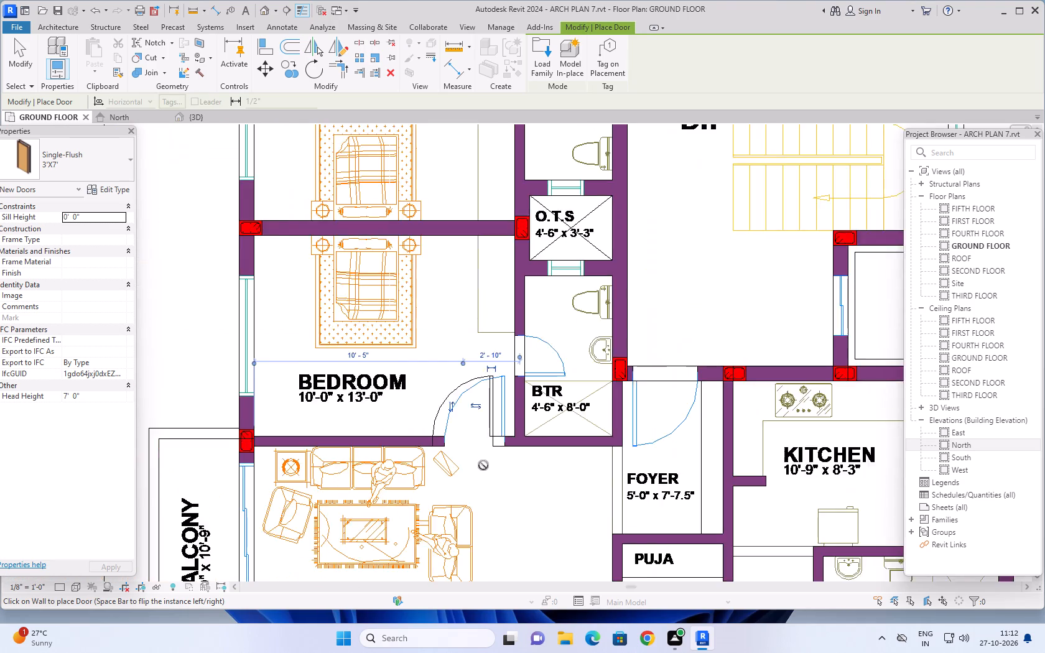
pyautogui.scroll(-6, 483, 465)
pyautogui.moveTo(492, 481); pyautogui.dragTo(347, 345, button='middle')
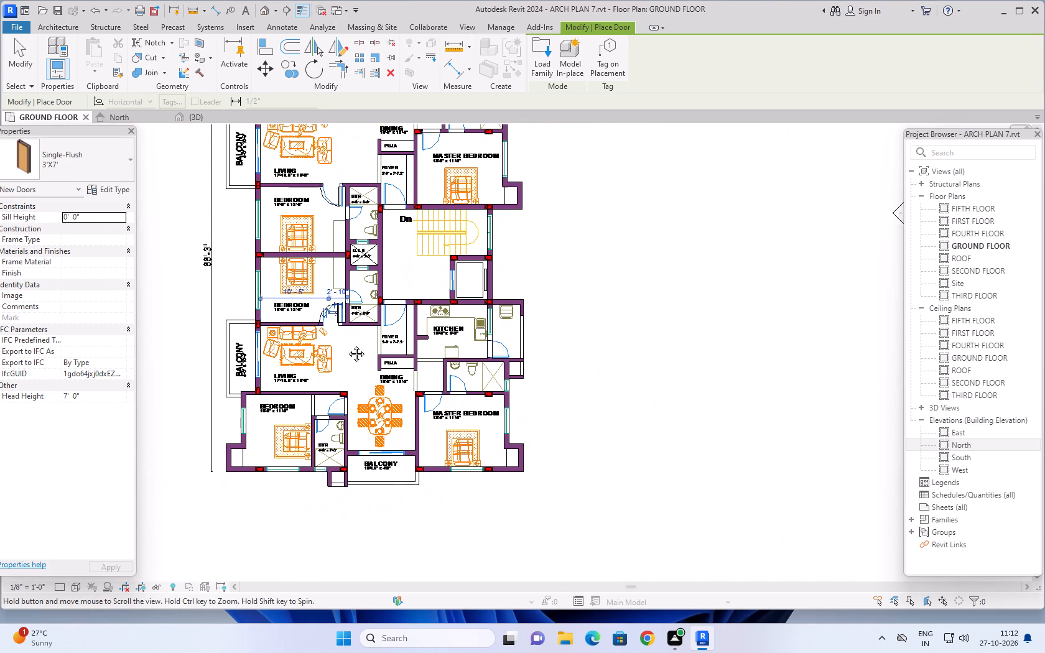
pyautogui.moveTo(347, 345); pyautogui.dragTo(353, 341, button='middle')
pyautogui.scroll(7, 453, 387)
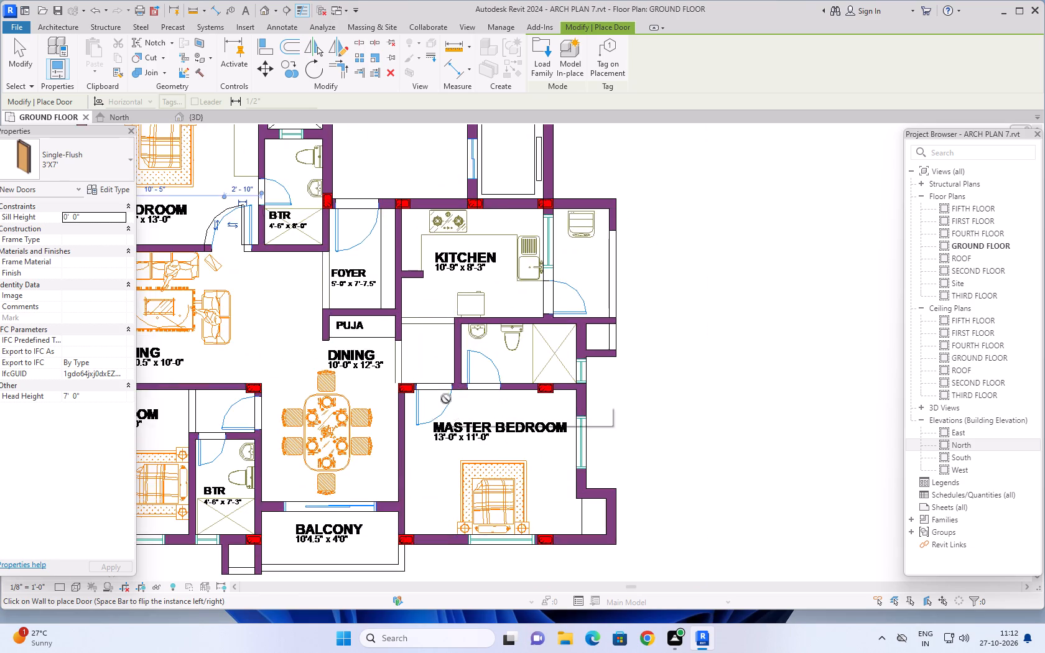
pyautogui.scroll(5, 446, 399)
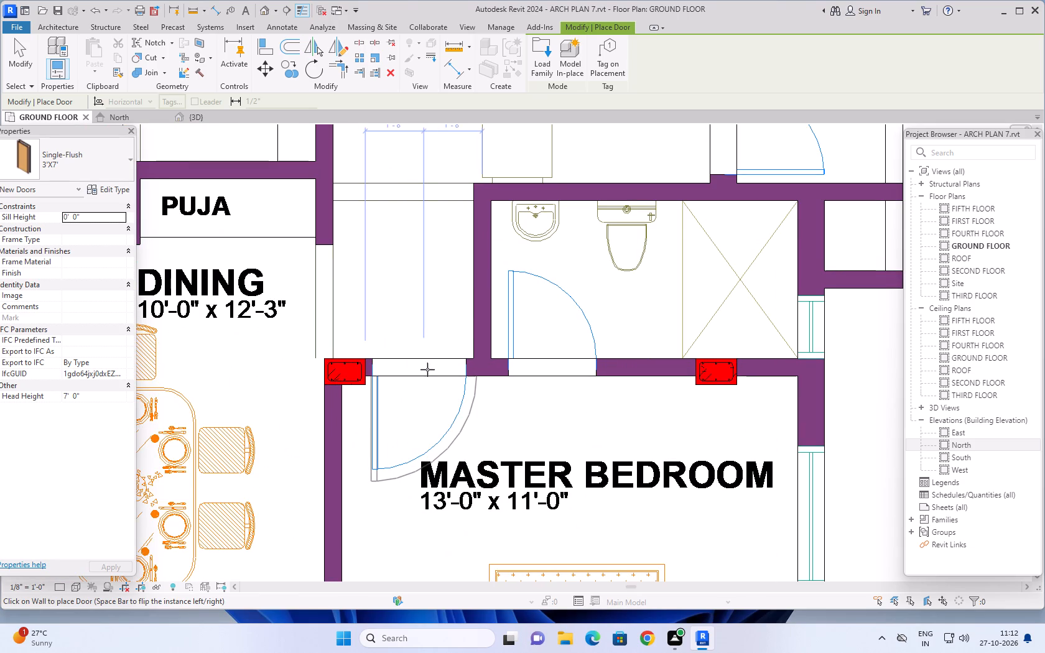
pyautogui.scroll(-1, 432, 377)
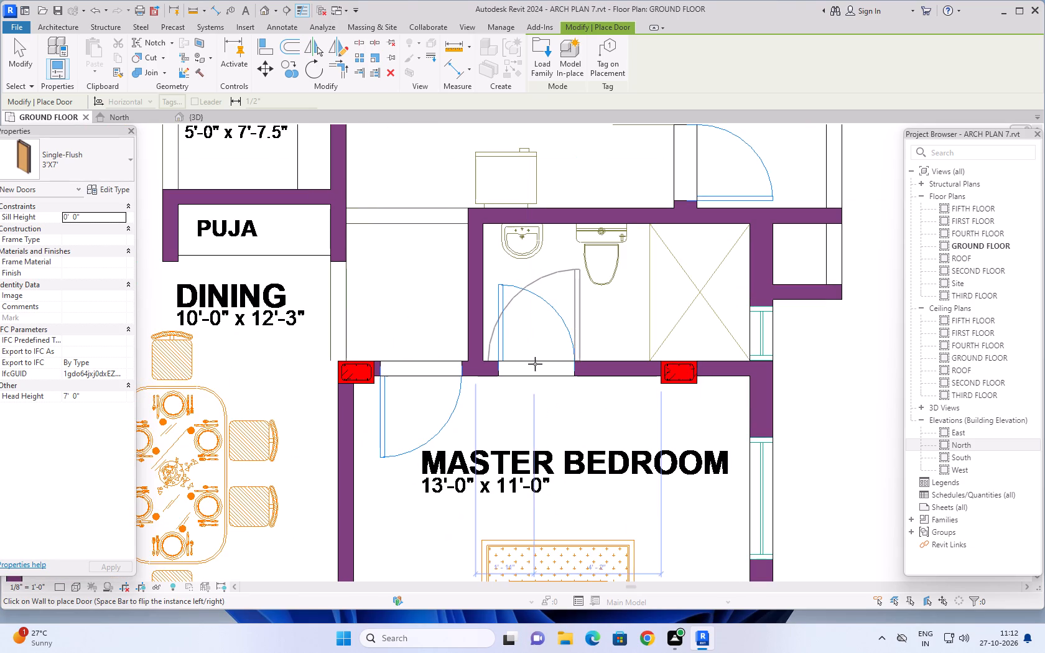
pyautogui.press('space')
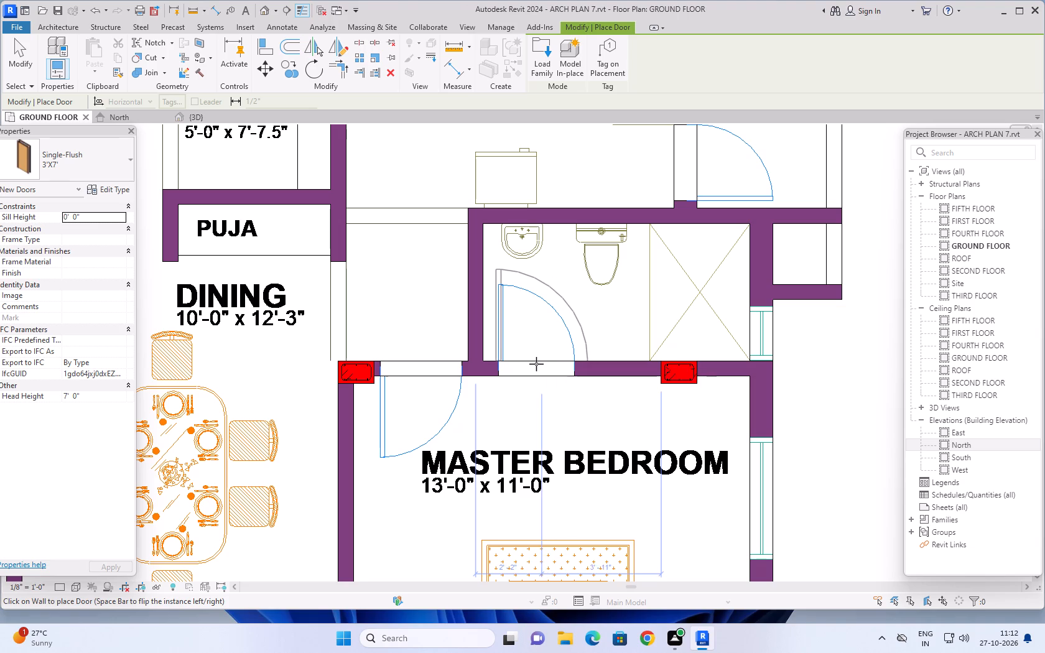
pyautogui.scroll(-7, 532, 431)
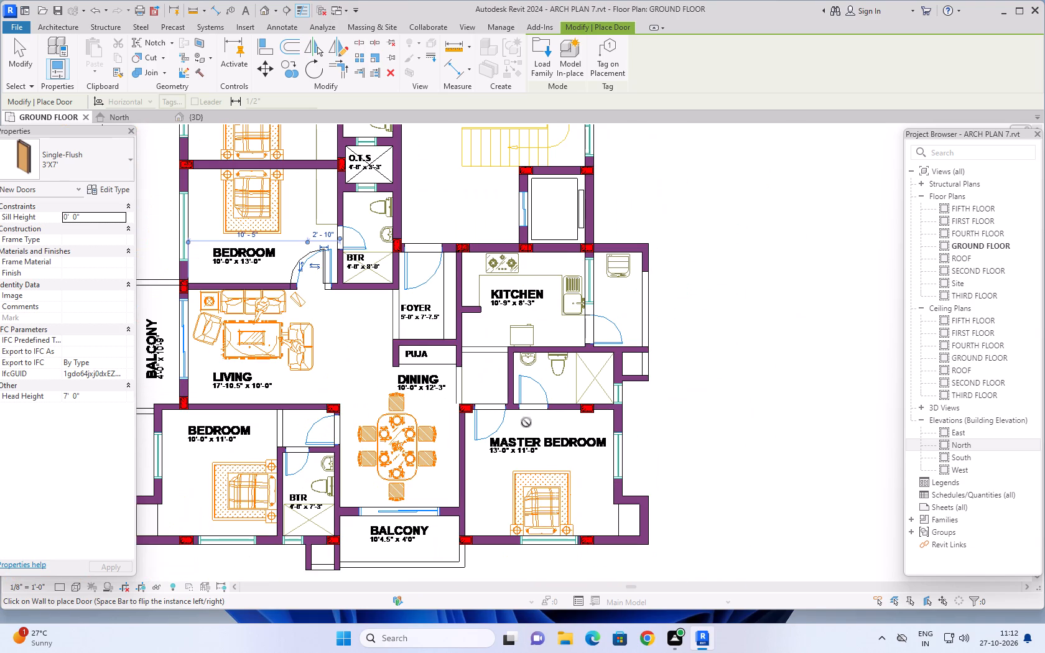
pyautogui.scroll(3, 587, 333)
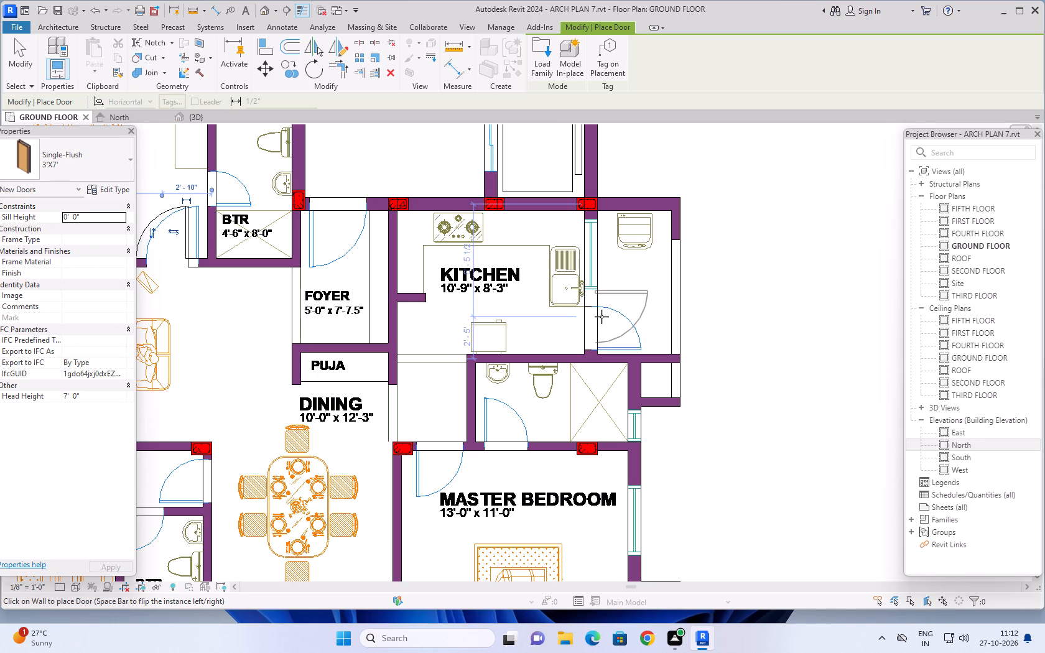
pyautogui.press('space')
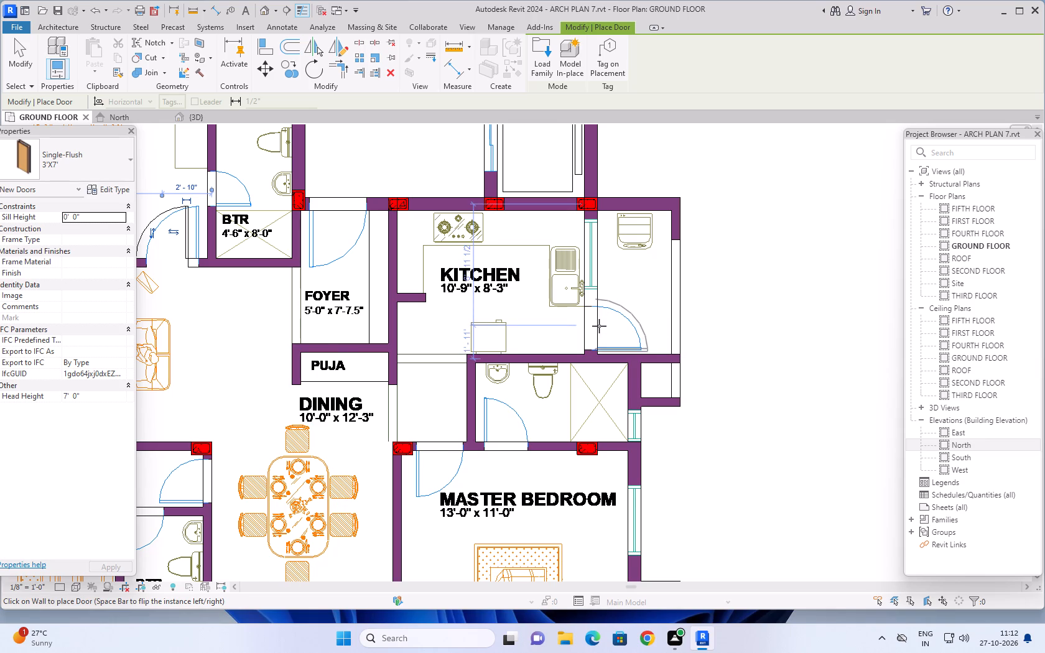
pyautogui.scroll(-1, 592, 343)
pyautogui.scroll(-2, 541, 417)
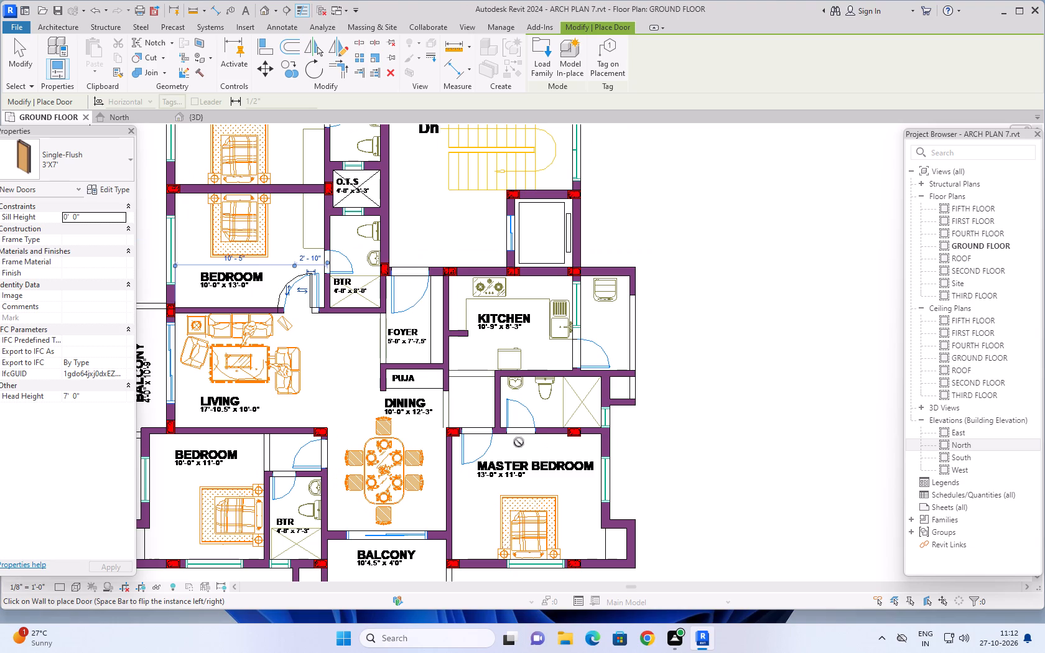
# Check the 3'X7' door preview against the opening of the lower apartment's 10'-0" x 11'-0" bedroom, without placing it.
pyautogui.scroll(-3, 519, 442)
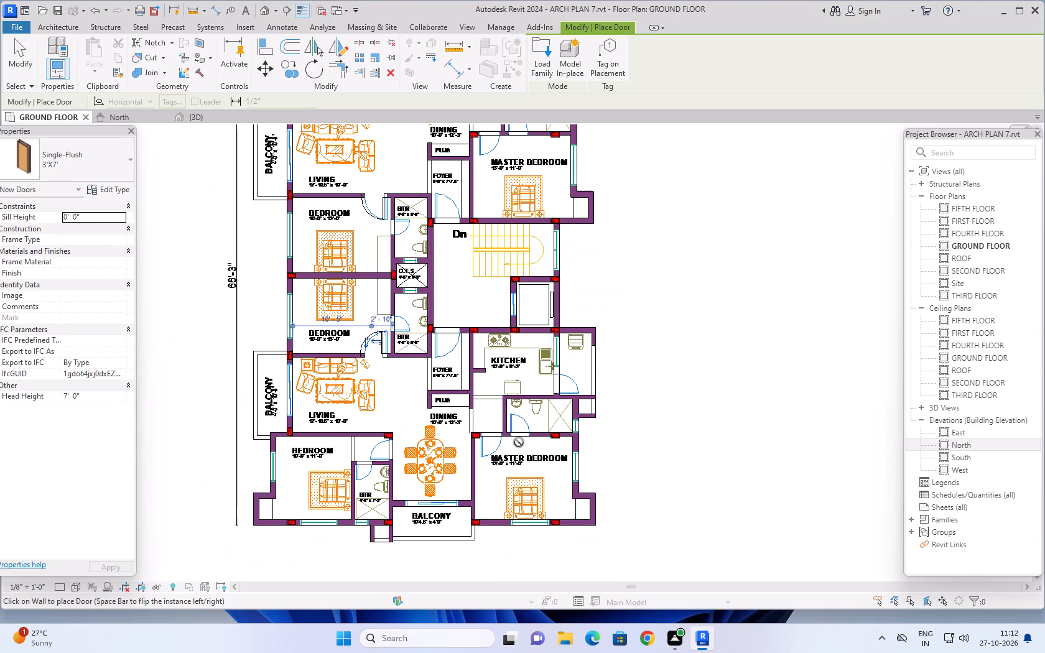
pyautogui.scroll(7, 366, 486)
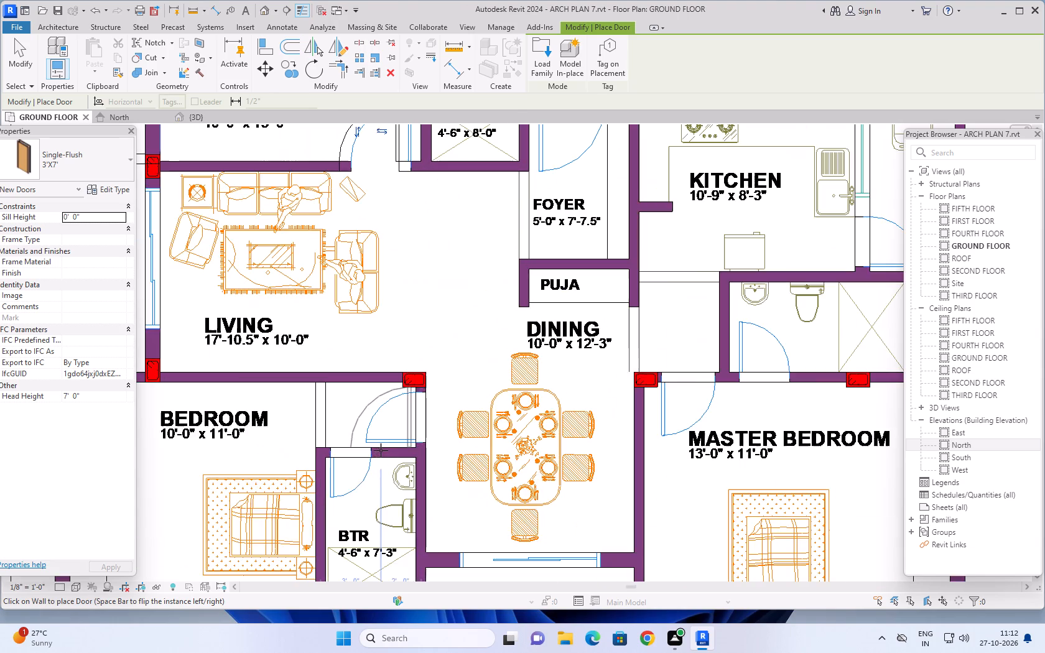
pyautogui.scroll(5, 380, 447)
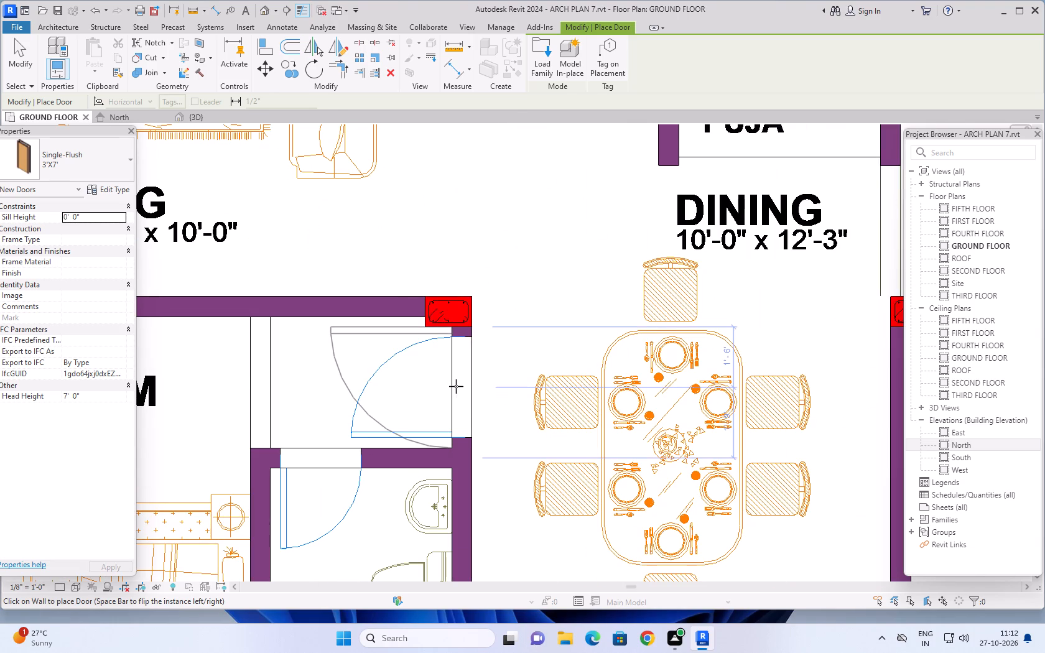
pyautogui.press('space')
pyautogui.scroll(-2, 407, 423)
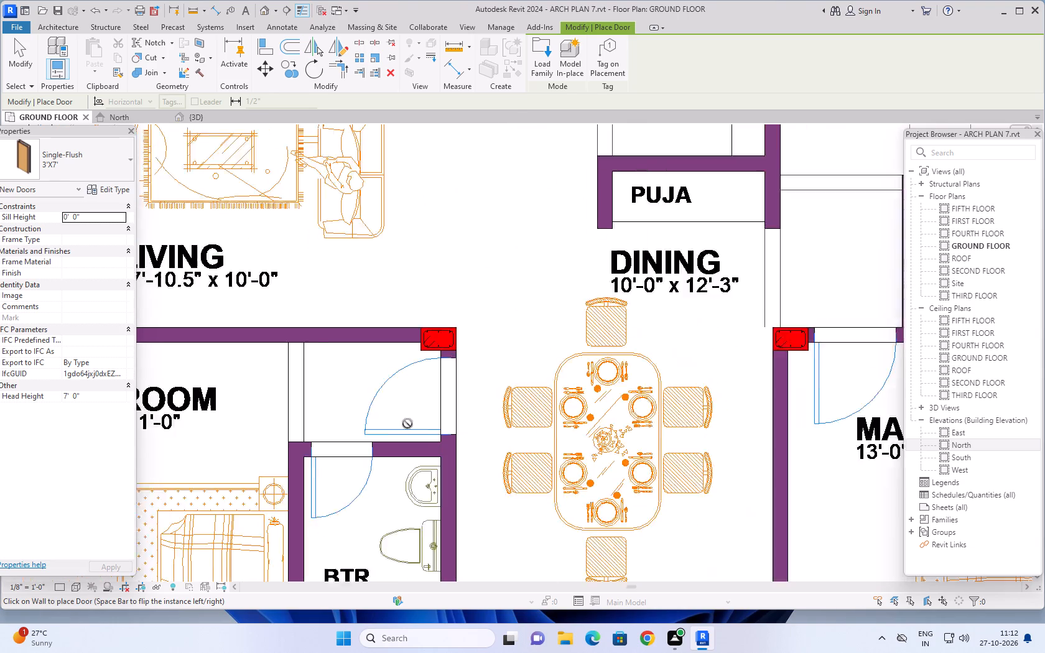
pyautogui.scroll(-10, 407, 424)
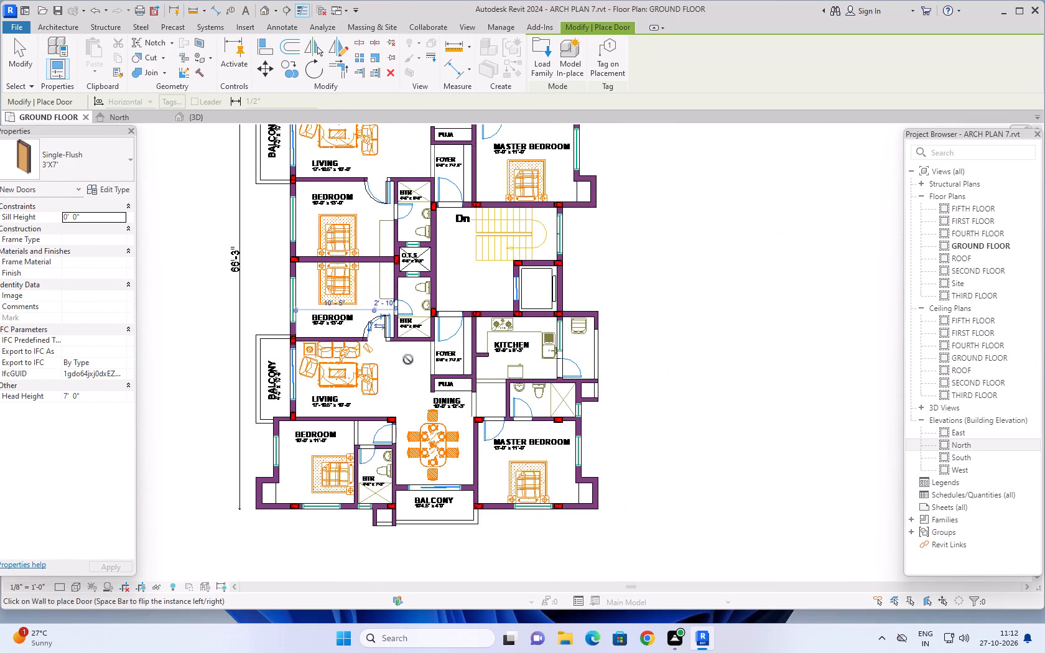
# Compare the 3'X7' door preview with the upper apartment's 10'-0" x 11'-0" bedroom and master bathroom openings, without placing a door.
pyautogui.scroll(-2, 413, 353)
pyautogui.moveTo(460, 302); pyautogui.dragTo(445, 388, button='middle')
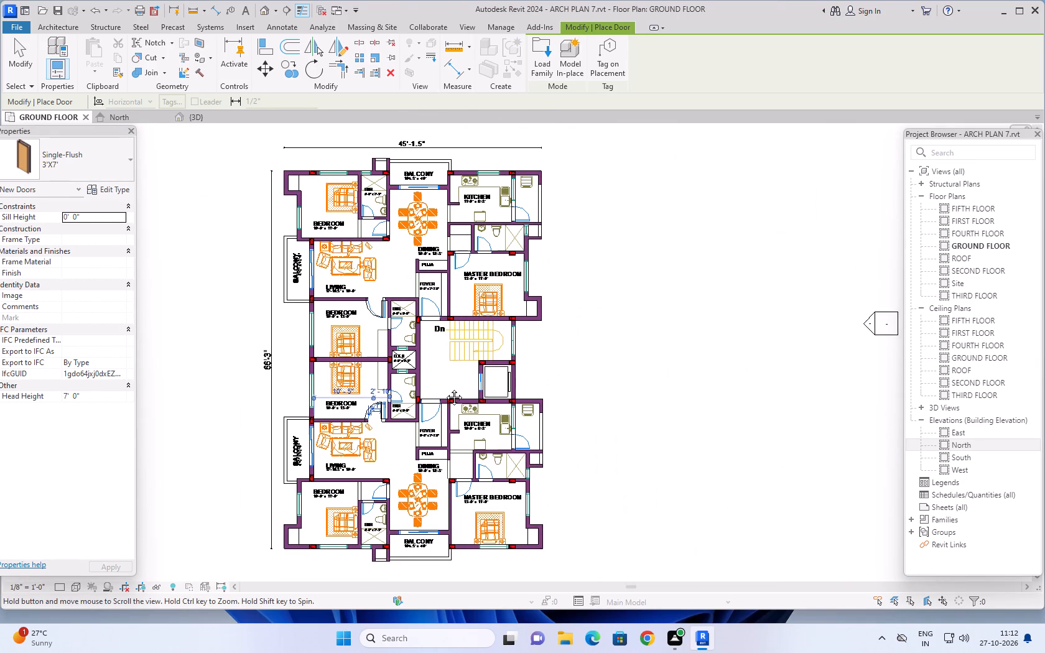
pyautogui.moveTo(445, 388); pyautogui.dragTo(429, 475, button='middle')
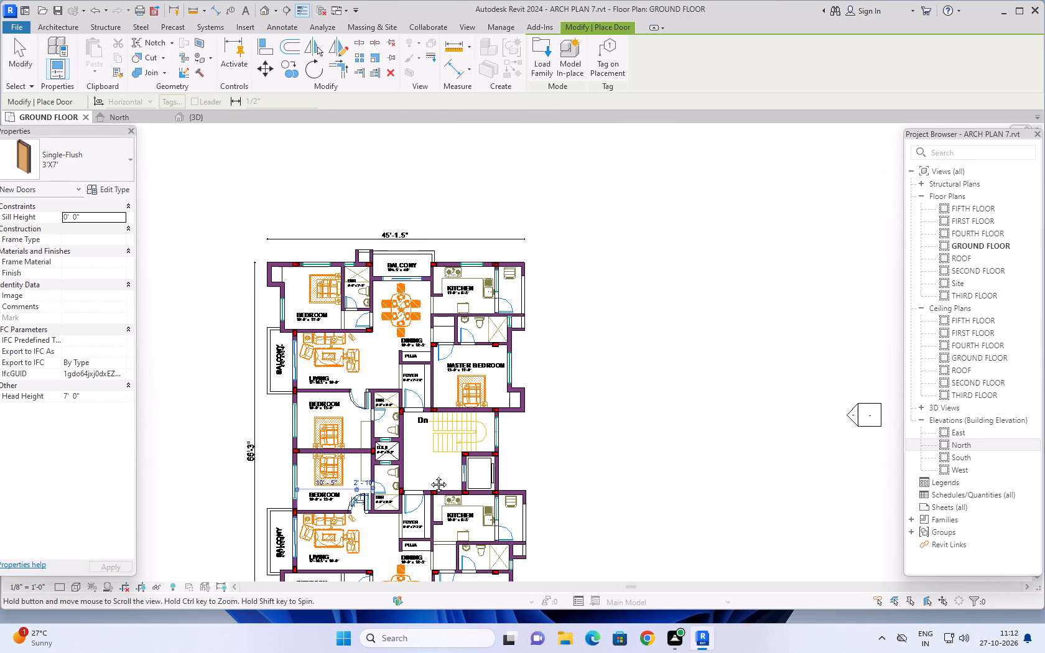
pyautogui.moveTo(429, 475); pyautogui.dragTo(429, 476, button='middle')
pyautogui.scroll(9, 374, 325)
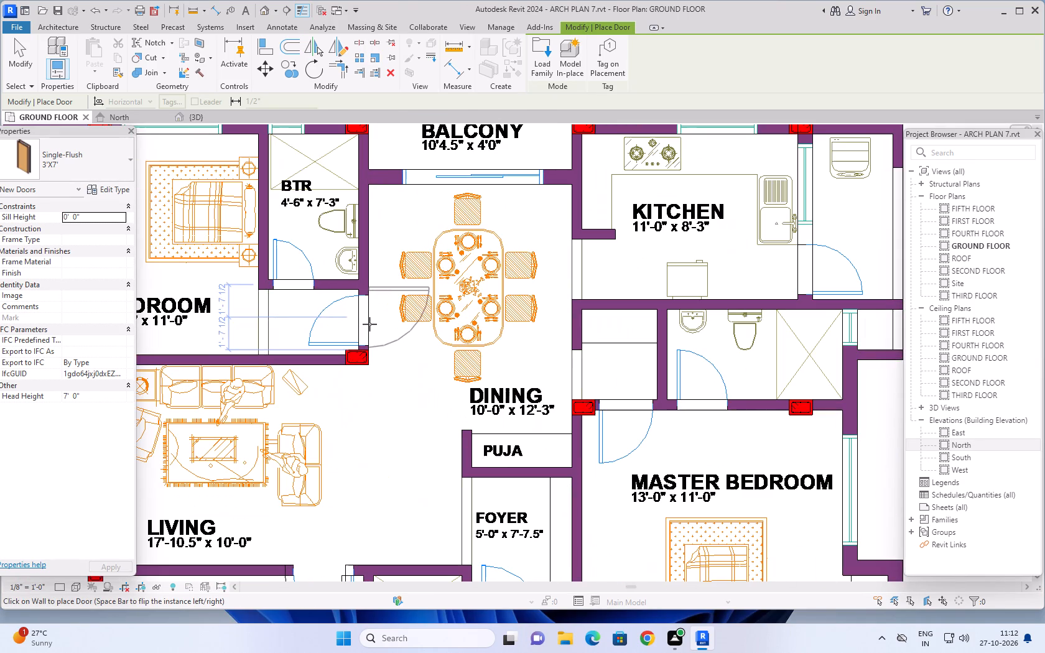
pyautogui.press('space')
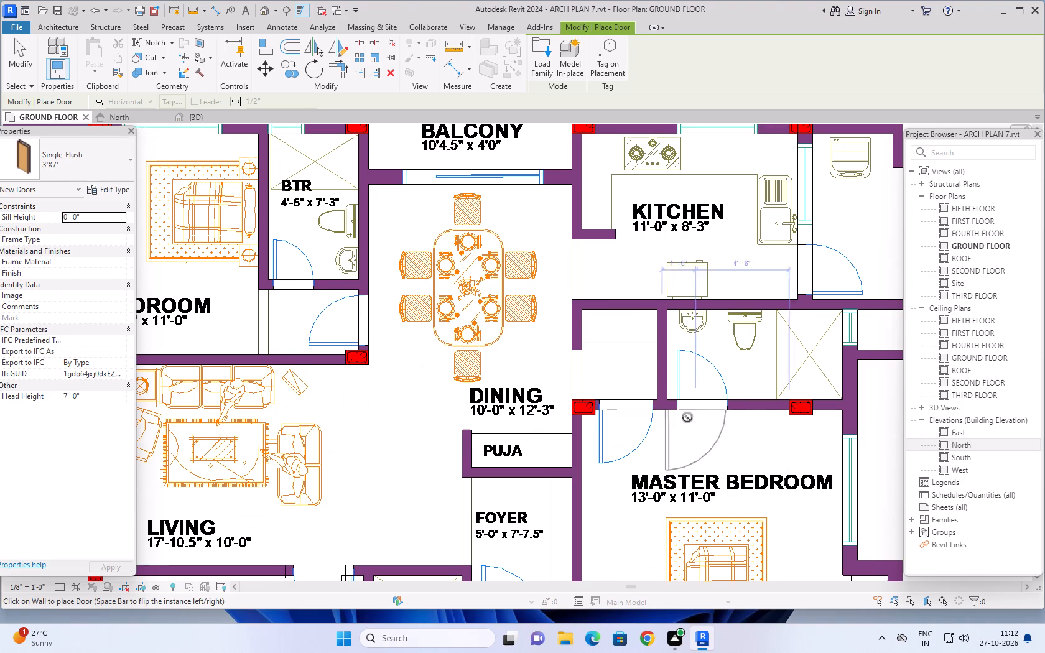
pyautogui.scroll(-11, 634, 407)
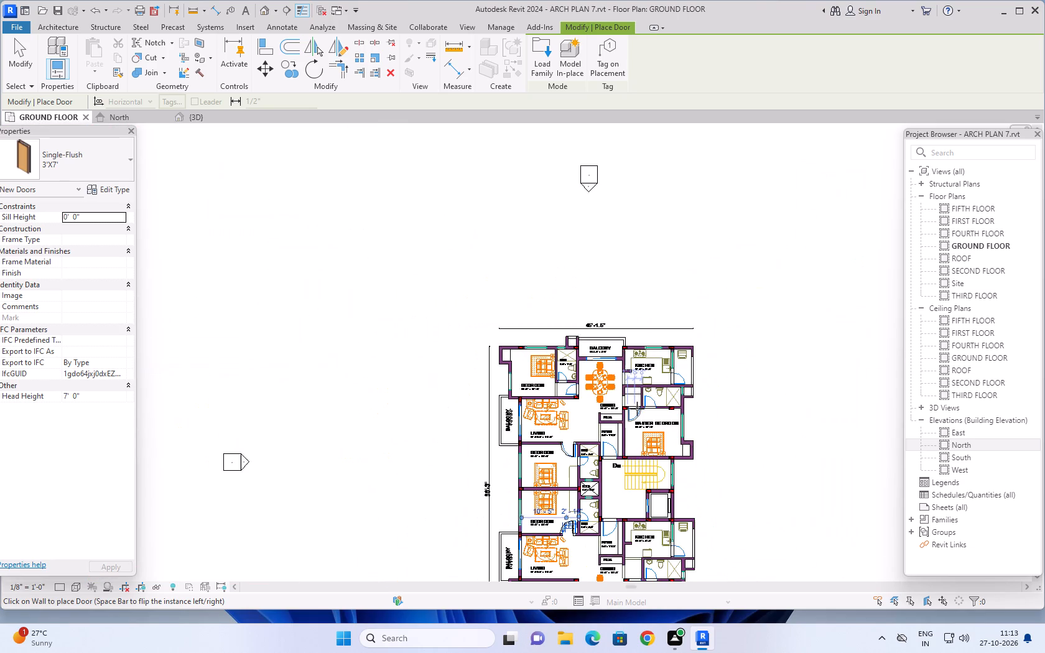
# Check the 3'X7' door preview against the lower apartment's foyer entrance opening, without placing it.
pyautogui.scroll(-1, 637, 409)
pyautogui.scroll(6, 617, 519)
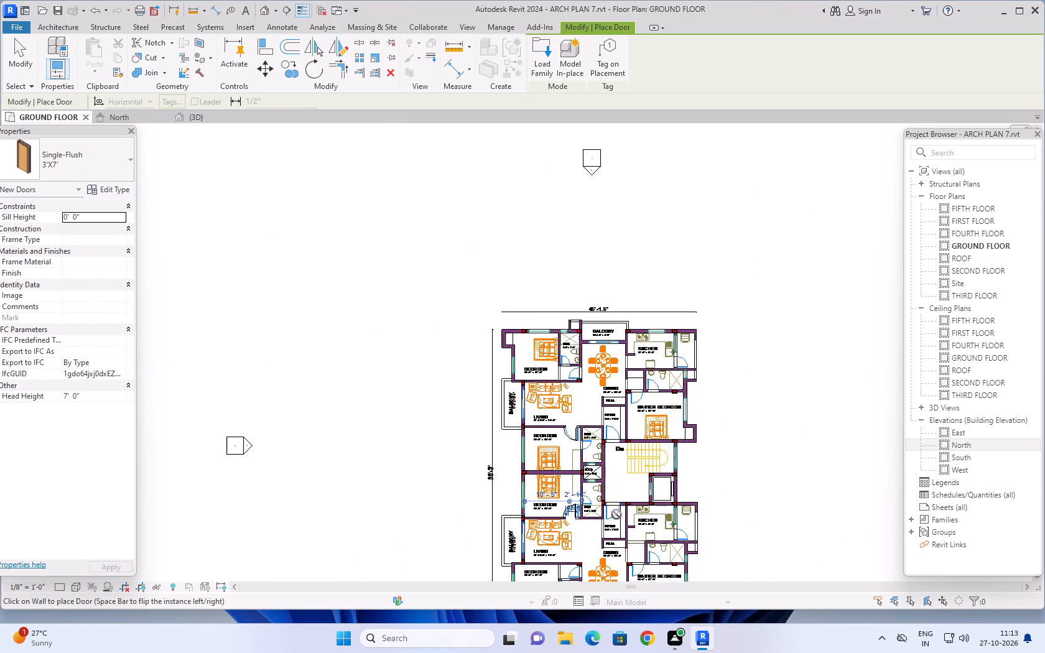
pyautogui.scroll(7, 616, 512)
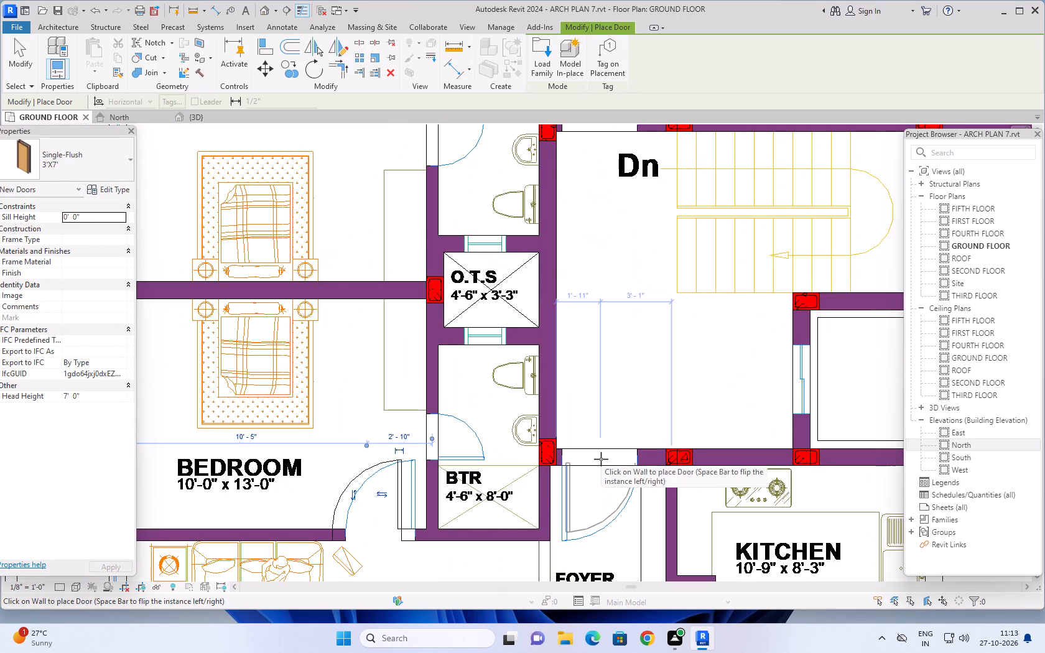
pyautogui.scroll(6, 601, 459)
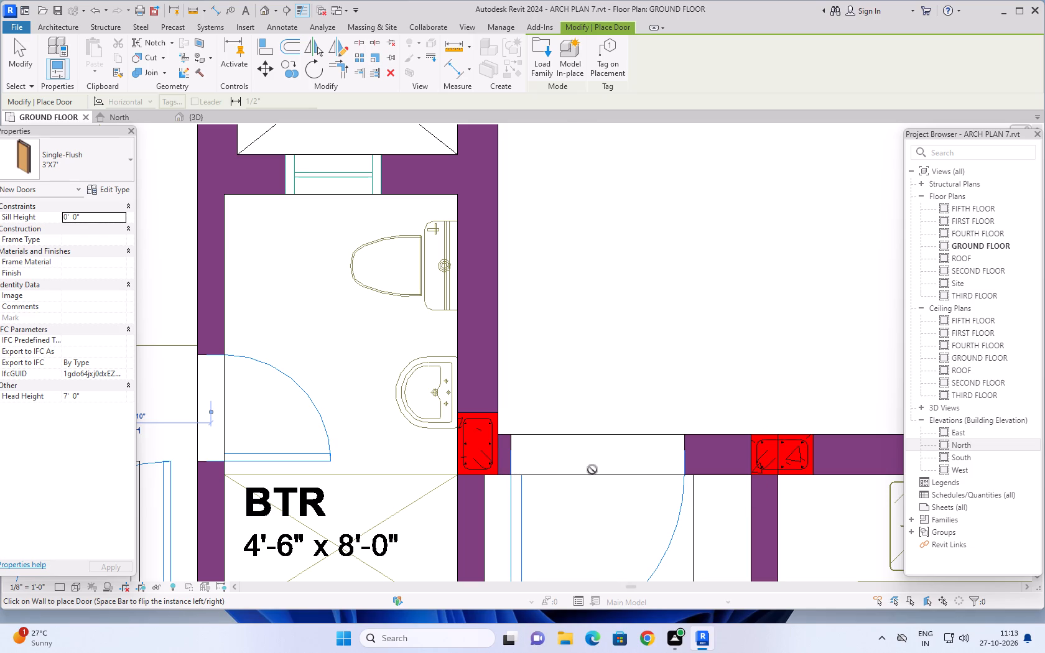
pyautogui.scroll(-15, 592, 470)
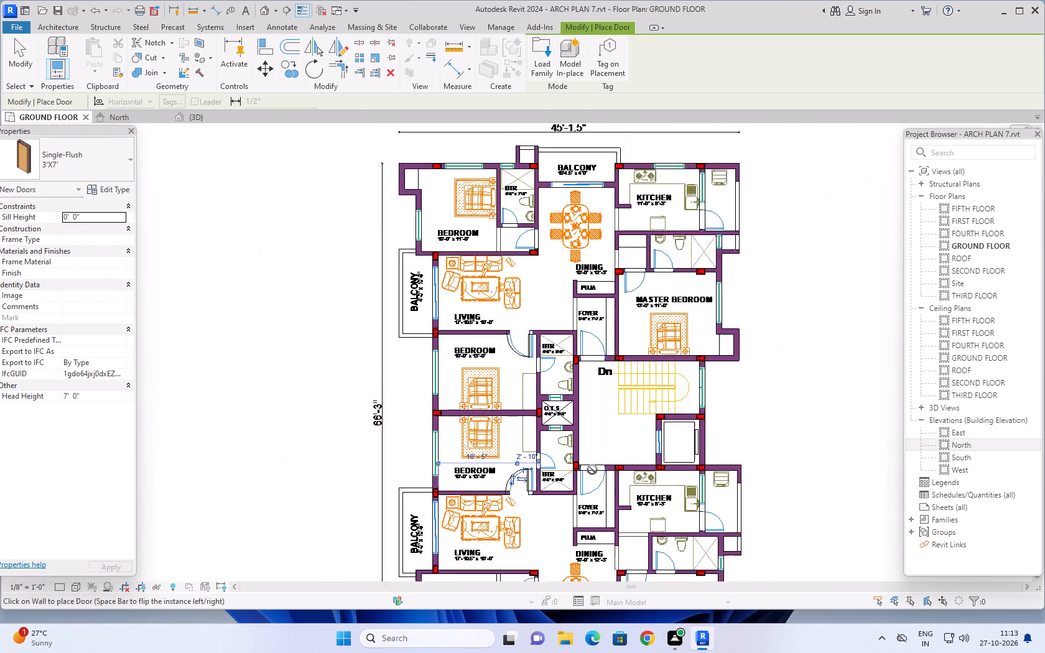
pyautogui.moveTo(592, 495); pyautogui.dragTo(546, 364, button='middle')
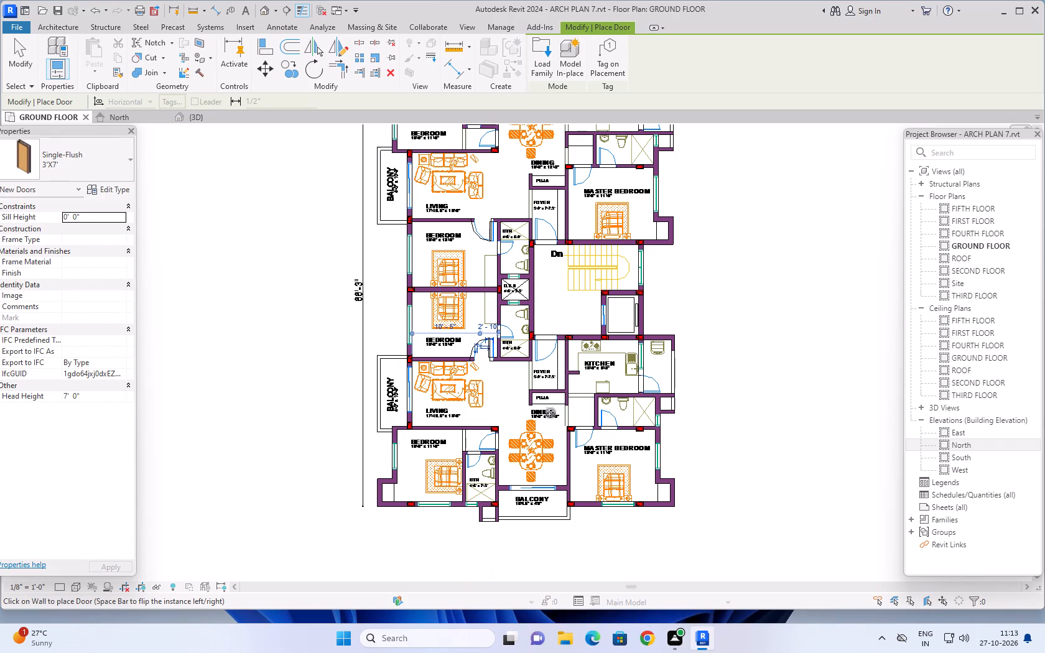
# Duplicate the Single-Flush 3'X7' door type under the name 2'8"X7'.
pyautogui.click(102, 190)
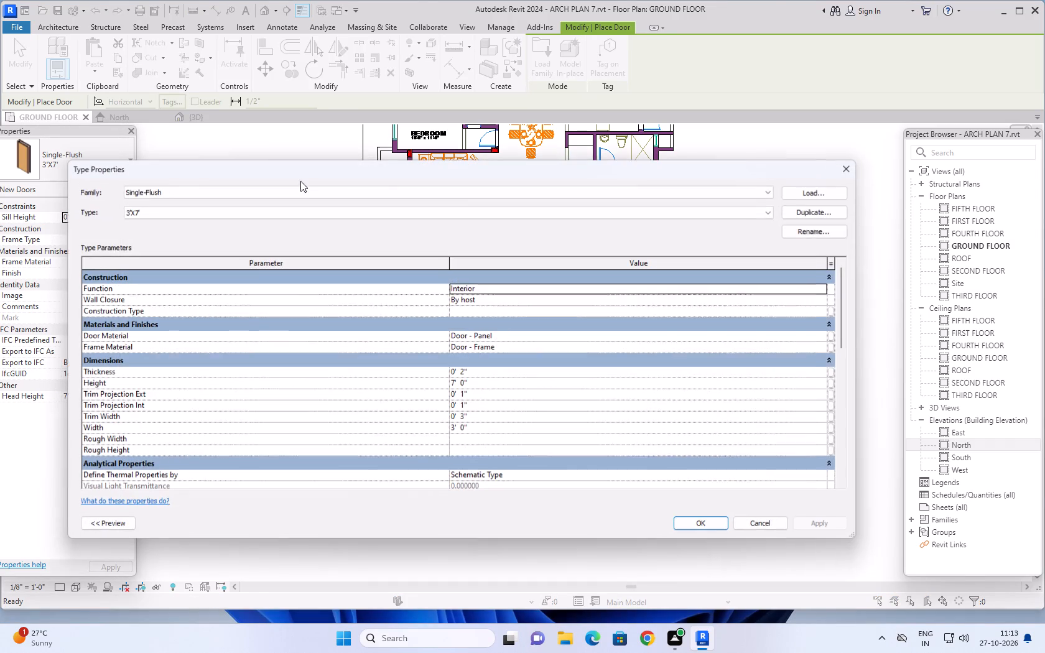
pyautogui.click(832, 216)
pyautogui.write('2\'8"')
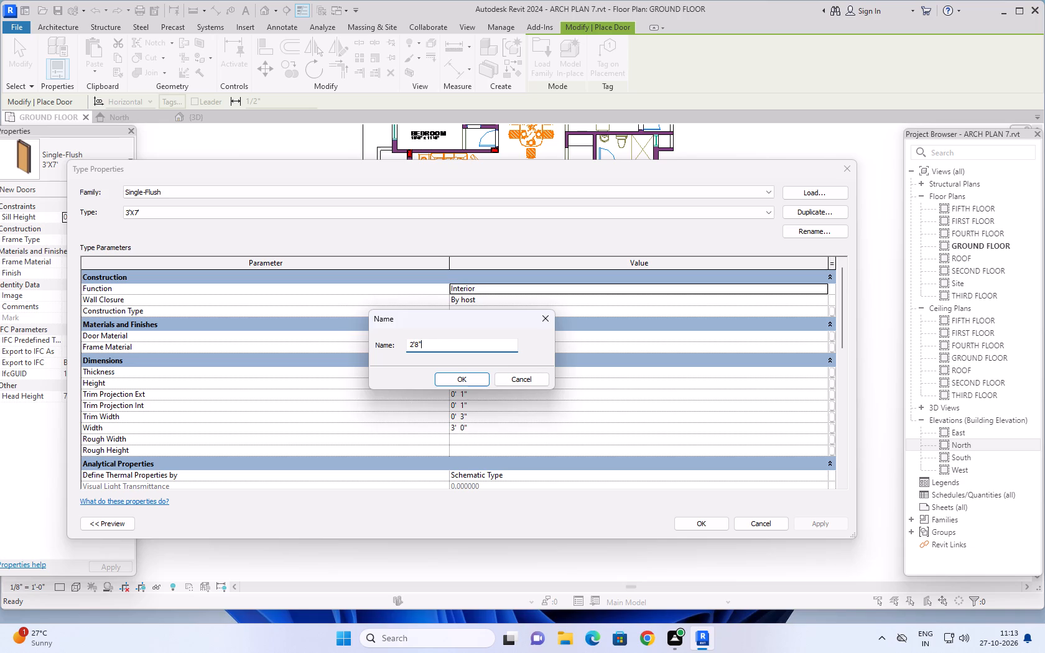
pyautogui.write("X7'")
pyautogui.press('Return')
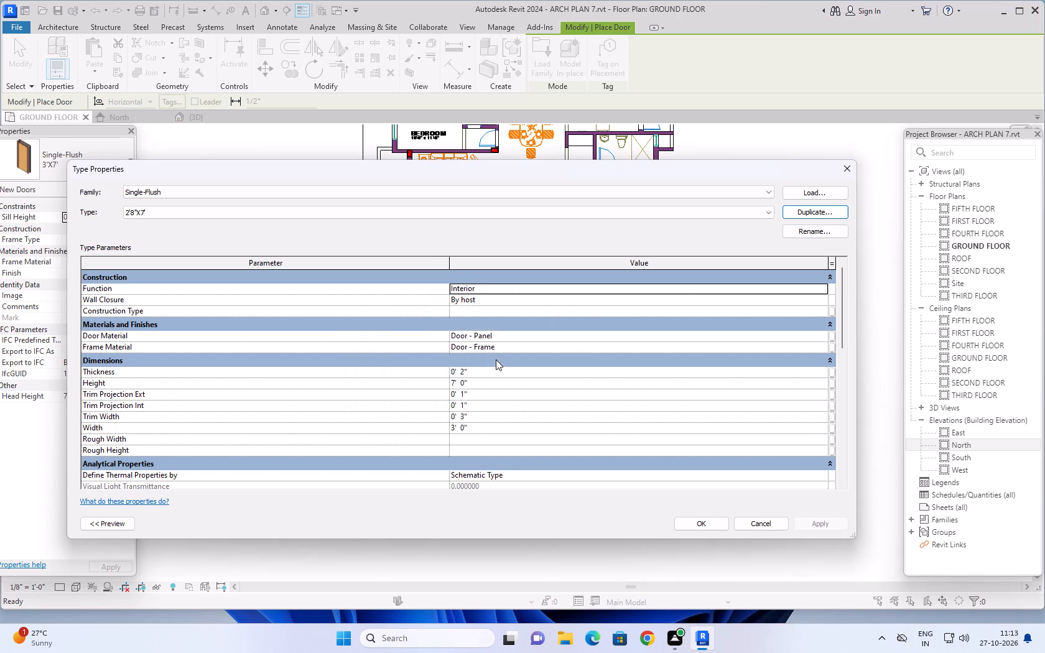
# Set the 2'8"X7' door type's width to 2'8" and apply the type properties.
pyautogui.click(471, 430)
pyautogui.press('BackSpace')
pyautogui.press('BackSpace')
pyautogui.press('BackSpace')
pyautogui.press('BackSpace')
pyautogui.press('BackSpace')
pyautogui.press('BackSpace')
pyautogui.press('BackSpace')
pyautogui.press('BackSpace')
pyautogui.press('BackSpace')
pyautogui.press('BackSpace')
pyautogui.press('BackSpace')
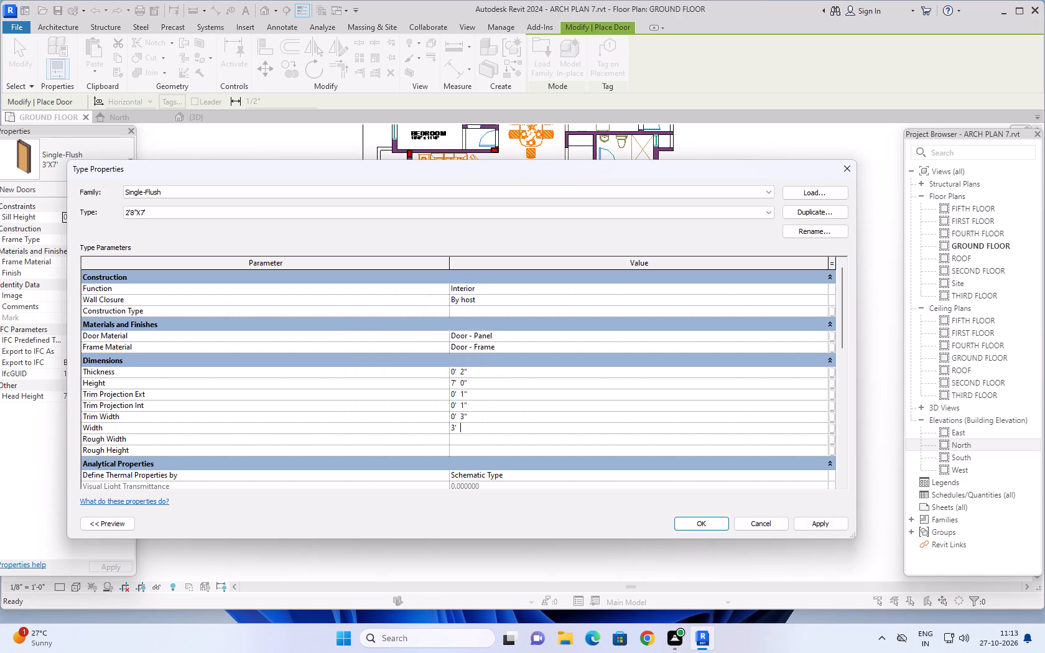
pyautogui.press('2')
pyautogui.write('\'8"')
pyautogui.click(479, 381)
pyautogui.click(816, 525)
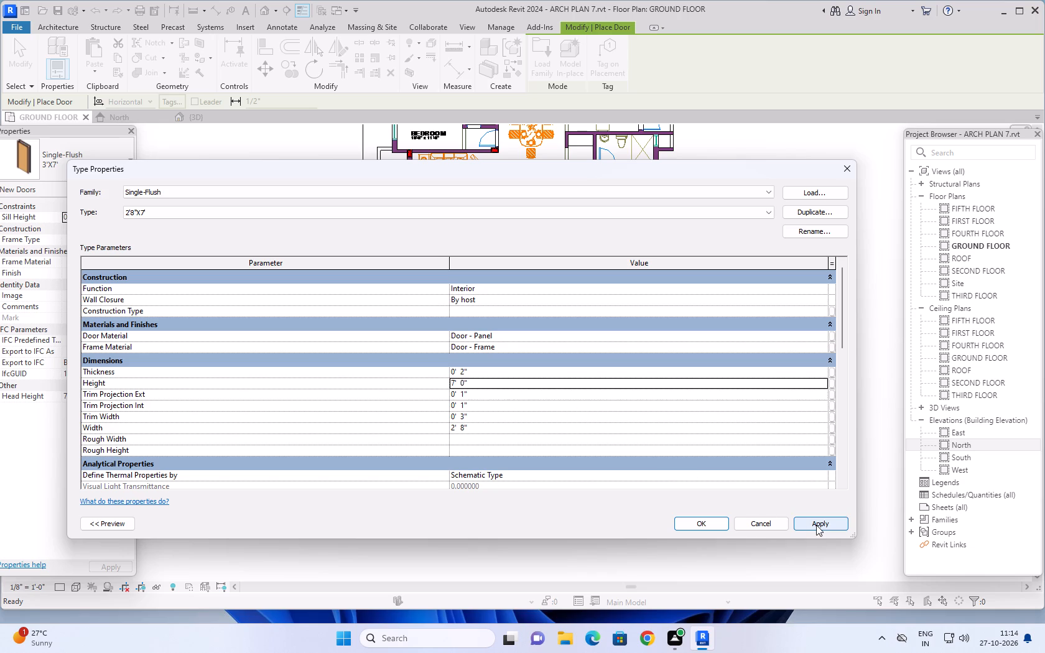
pyautogui.click(723, 525)
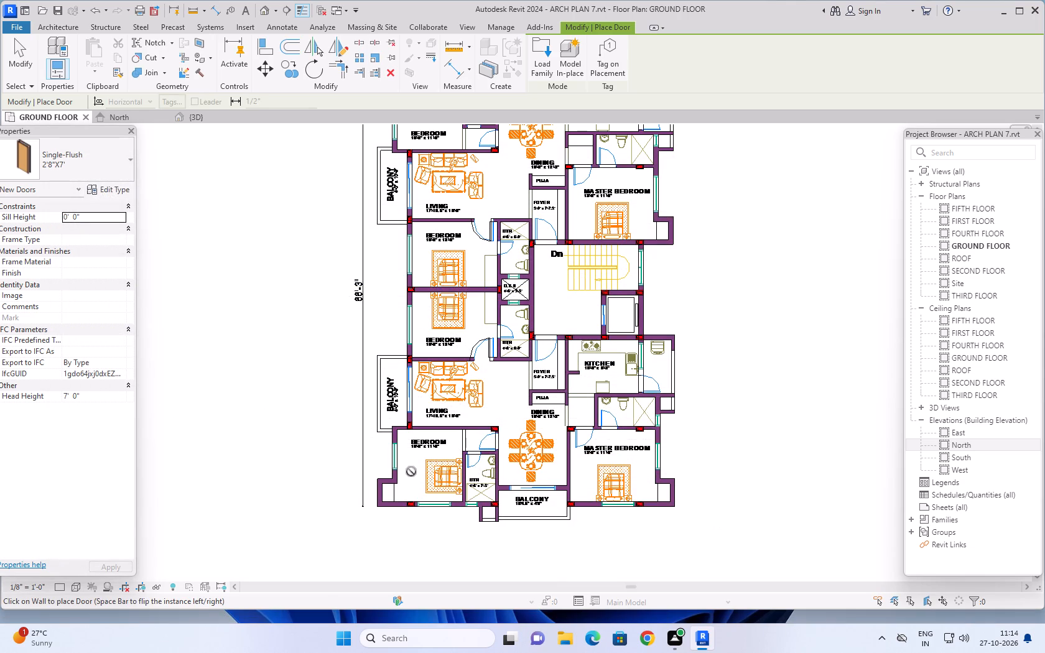
# Place a Single-Flush 2'8"X7' door in the upper apartment's master bedroom entrance opening, swinging into the bedroom.
pyautogui.scroll(1, 554, 294)
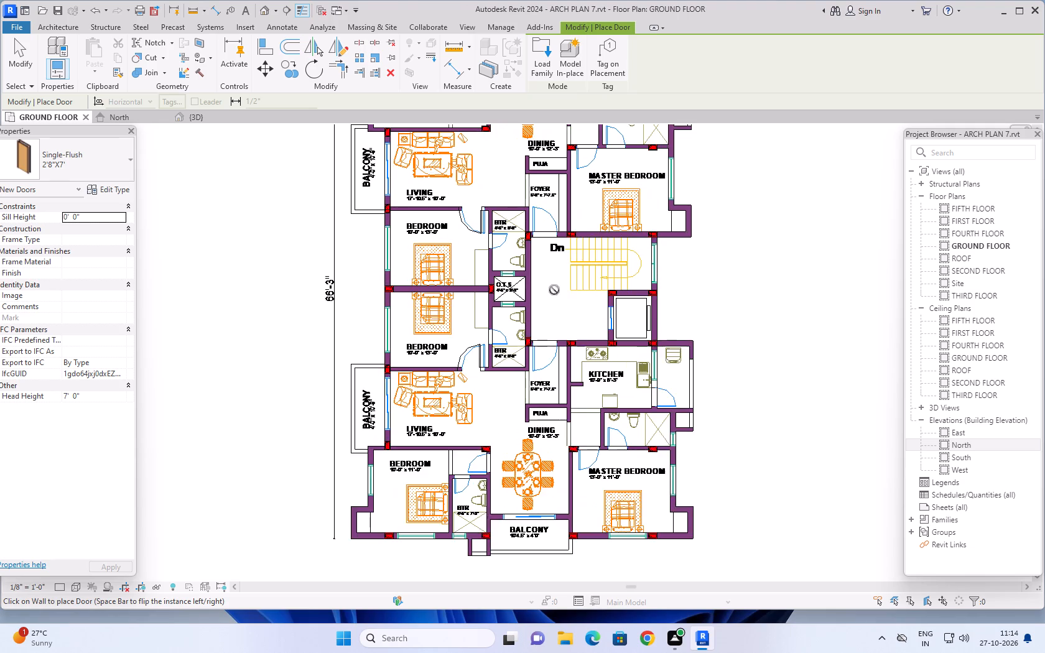
pyautogui.scroll(-2, 558, 294)
pyautogui.moveTo(568, 300); pyautogui.dragTo(534, 461, button='middle')
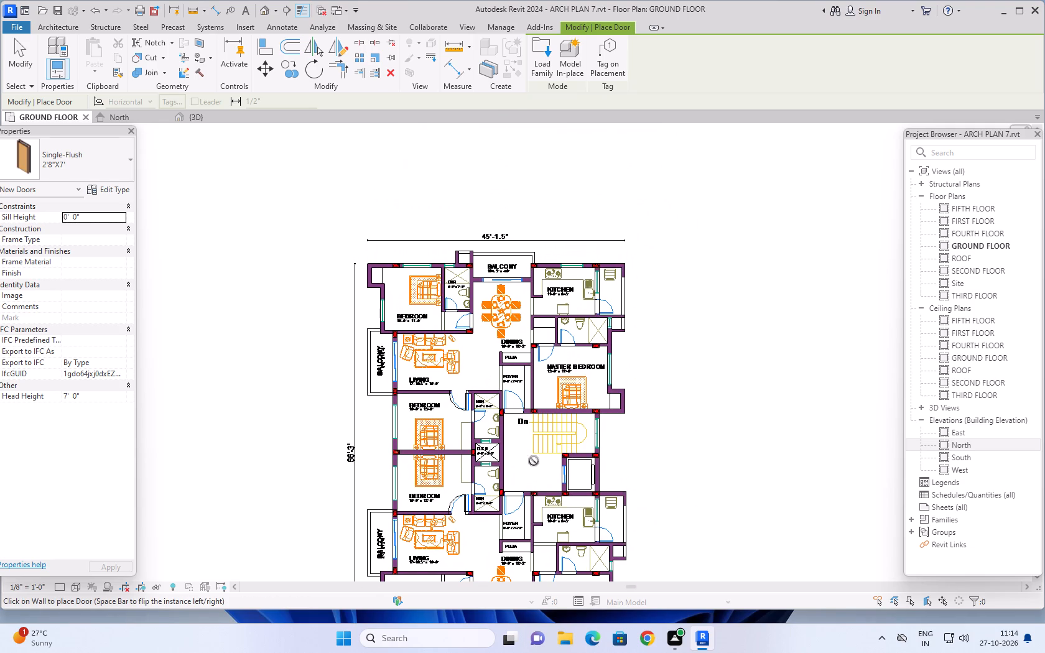
pyautogui.scroll(8, 550, 345)
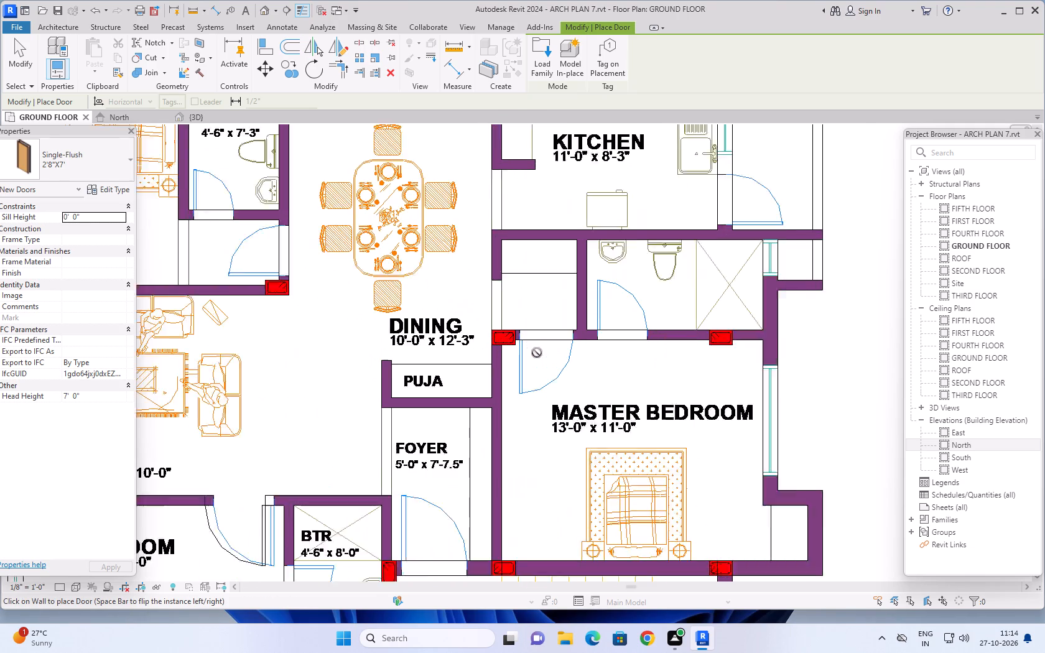
pyautogui.scroll(3, 537, 353)
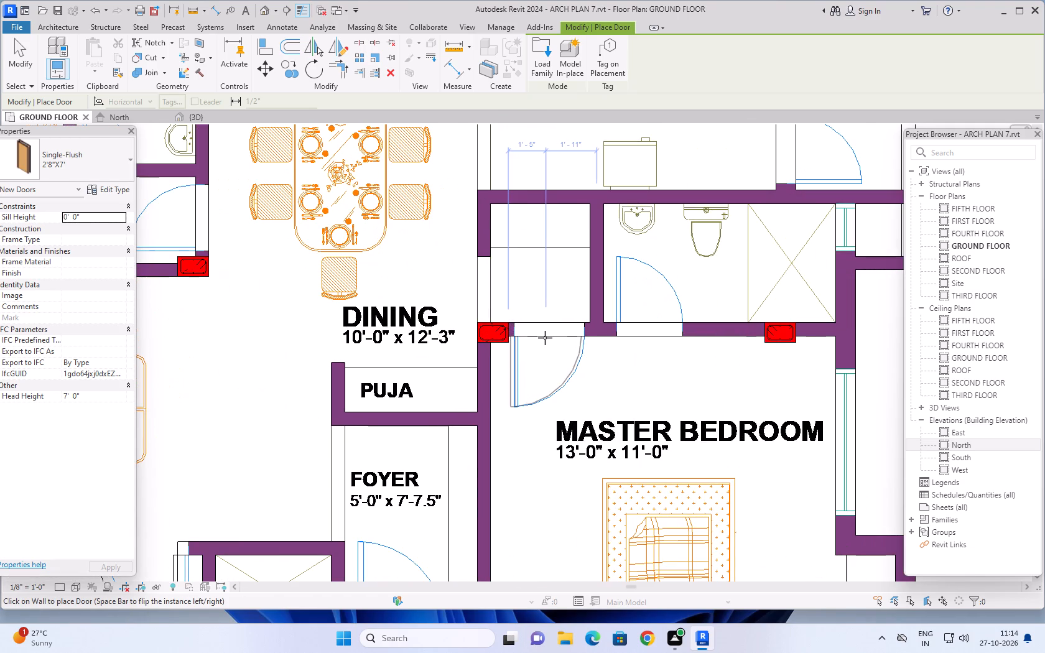
pyautogui.scroll(5, 545, 338)
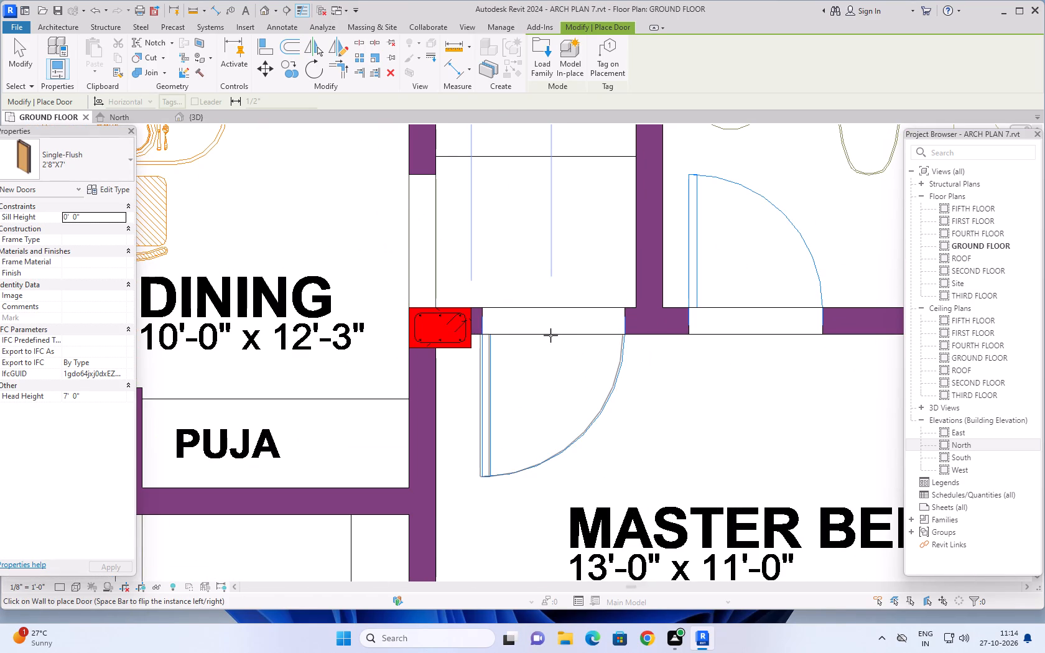
pyautogui.scroll(3, 557, 331)
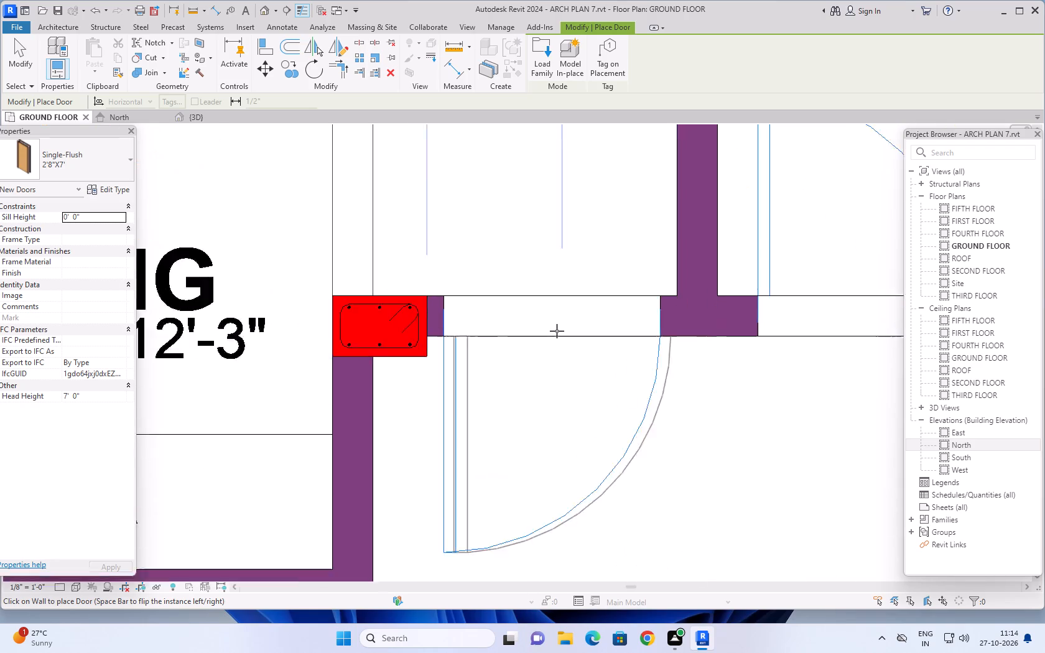
pyautogui.scroll(2, 557, 331)
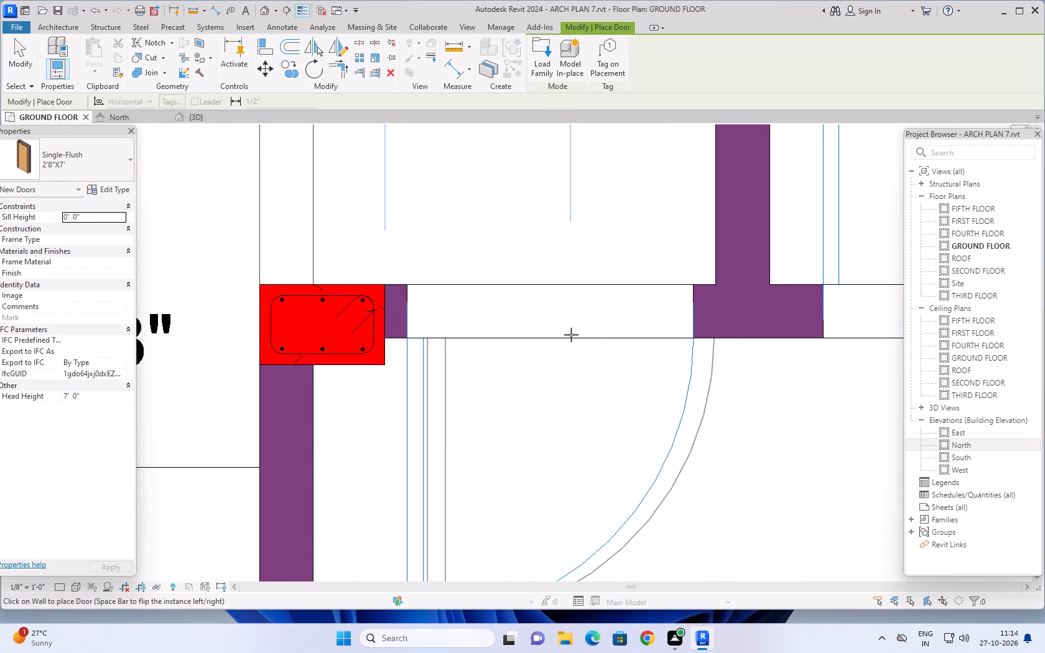
pyautogui.click(571, 335)
# Compare the 2'8"X7' door preview with the upper apartment's master bathroom and kitchen utility openings, without placing a door.
pyautogui.scroll(-2, 656, 423)
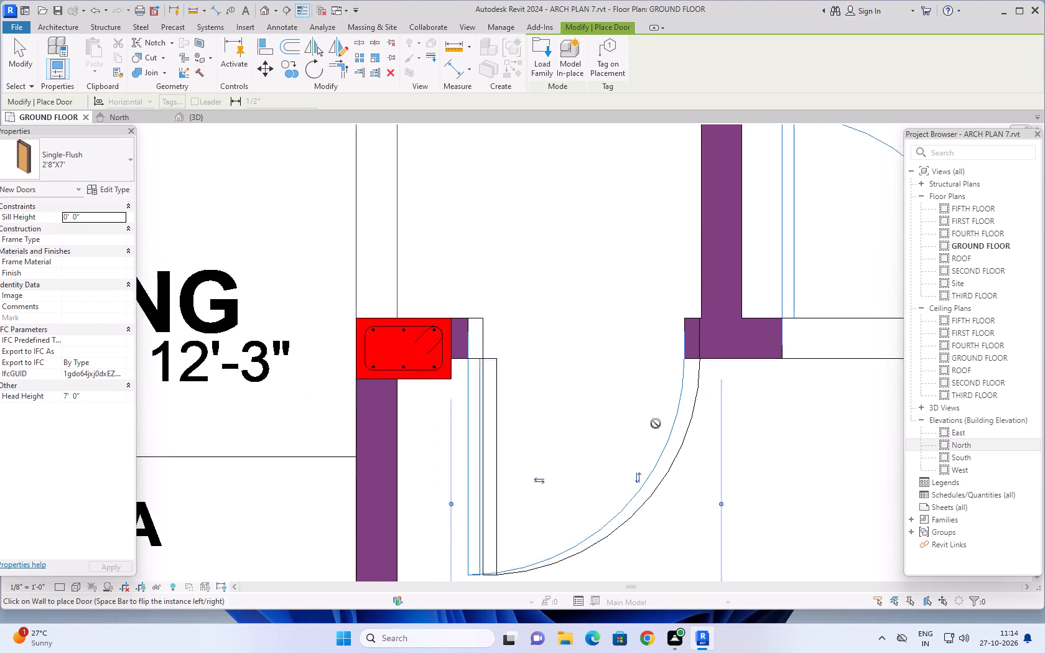
pyautogui.scroll(-8, 656, 424)
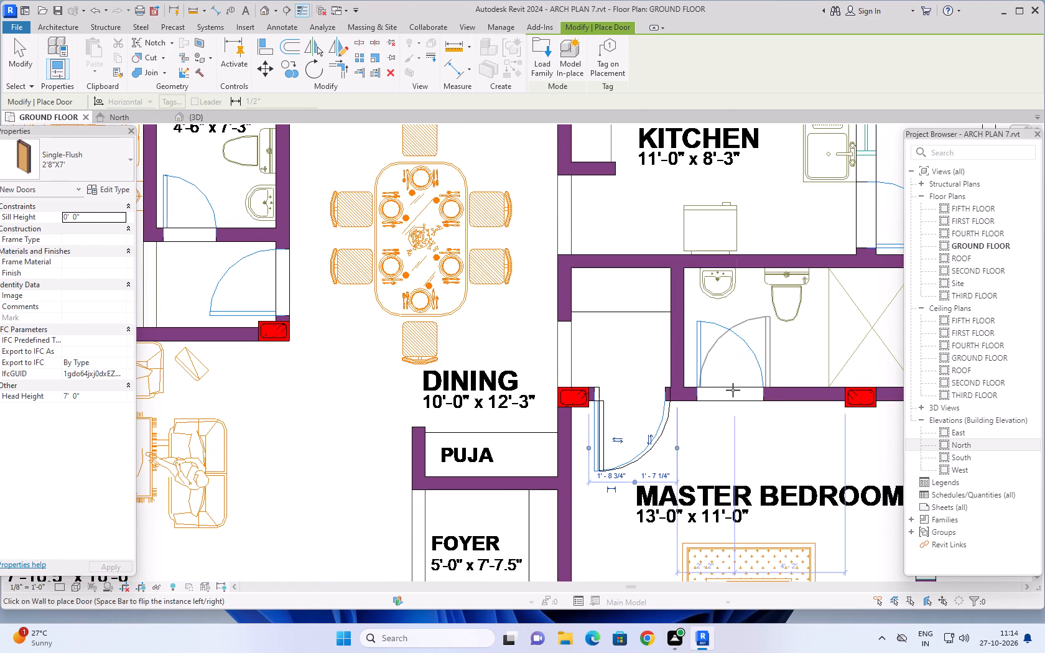
pyautogui.press('space')
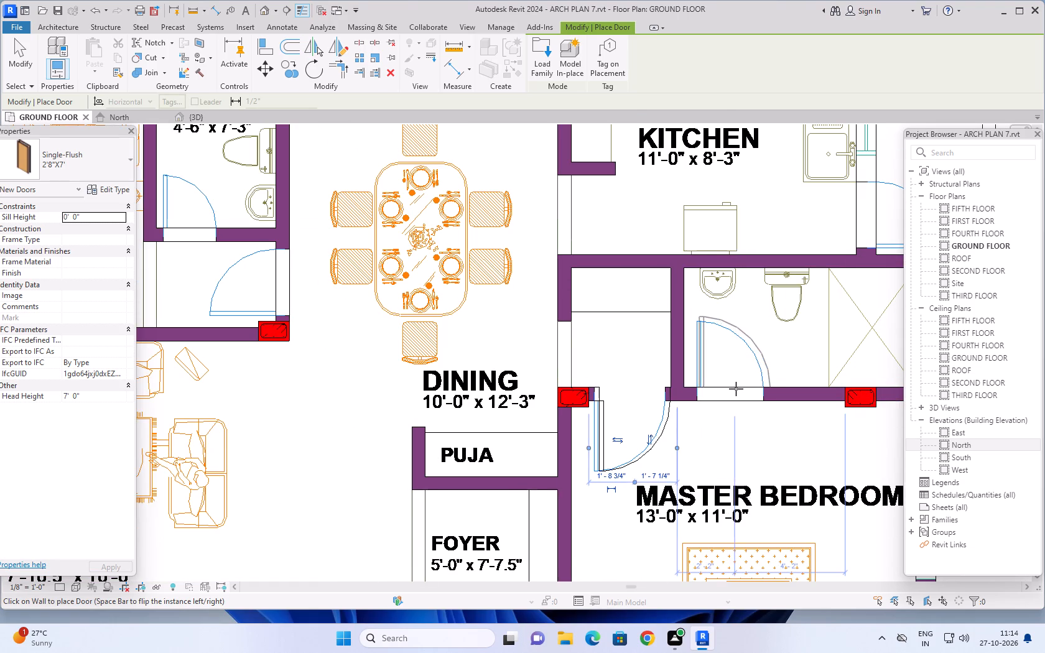
pyautogui.scroll(-4, 735, 402)
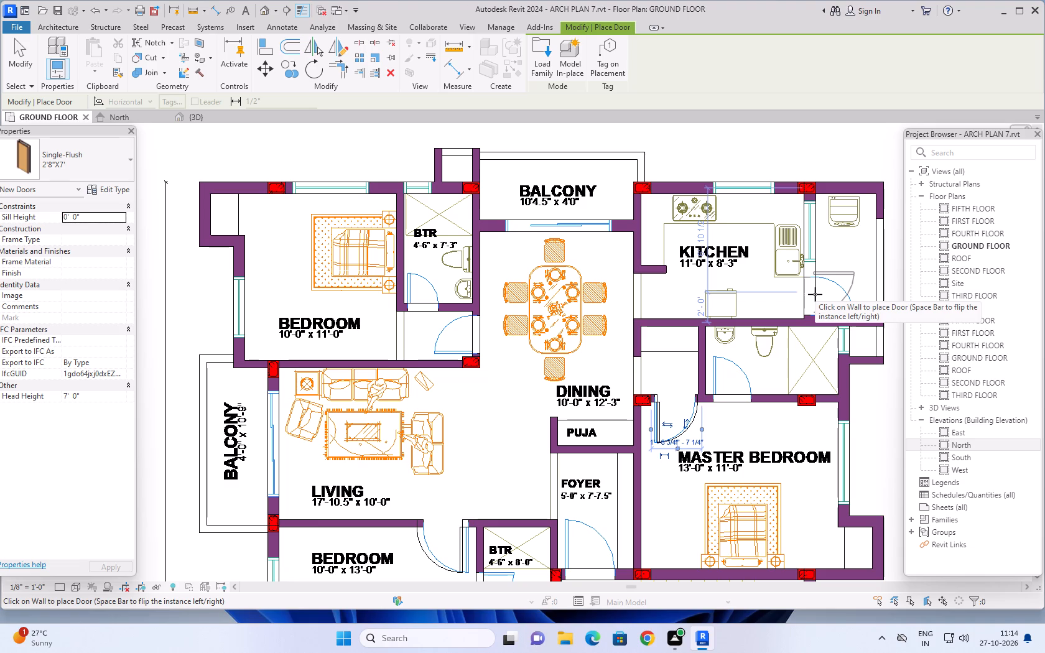
pyautogui.press('space')
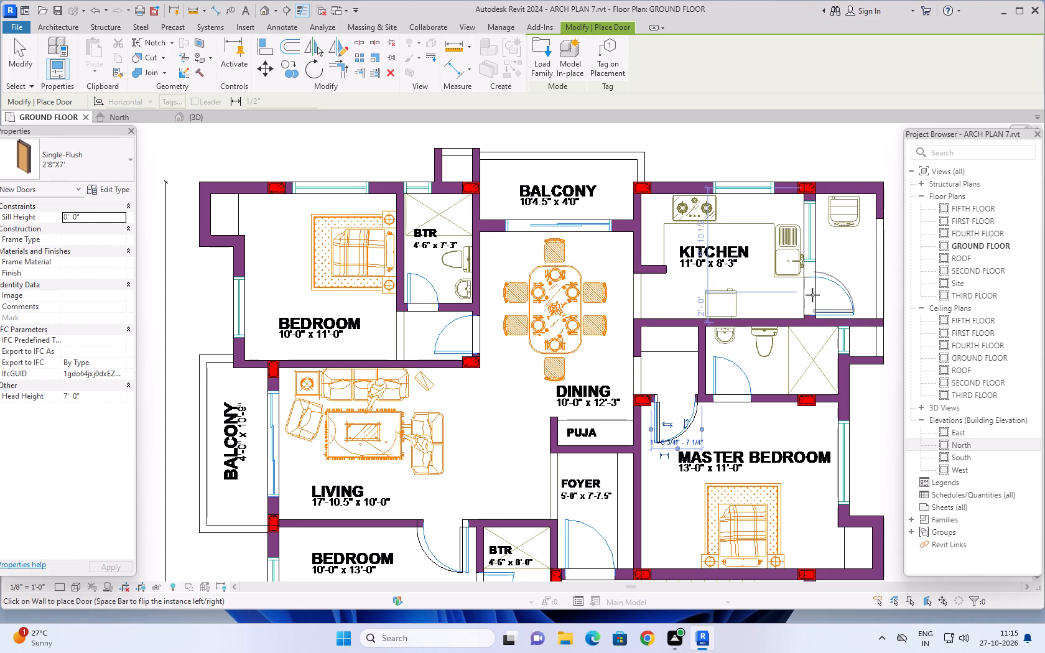
pyautogui.scroll(4, 812, 295)
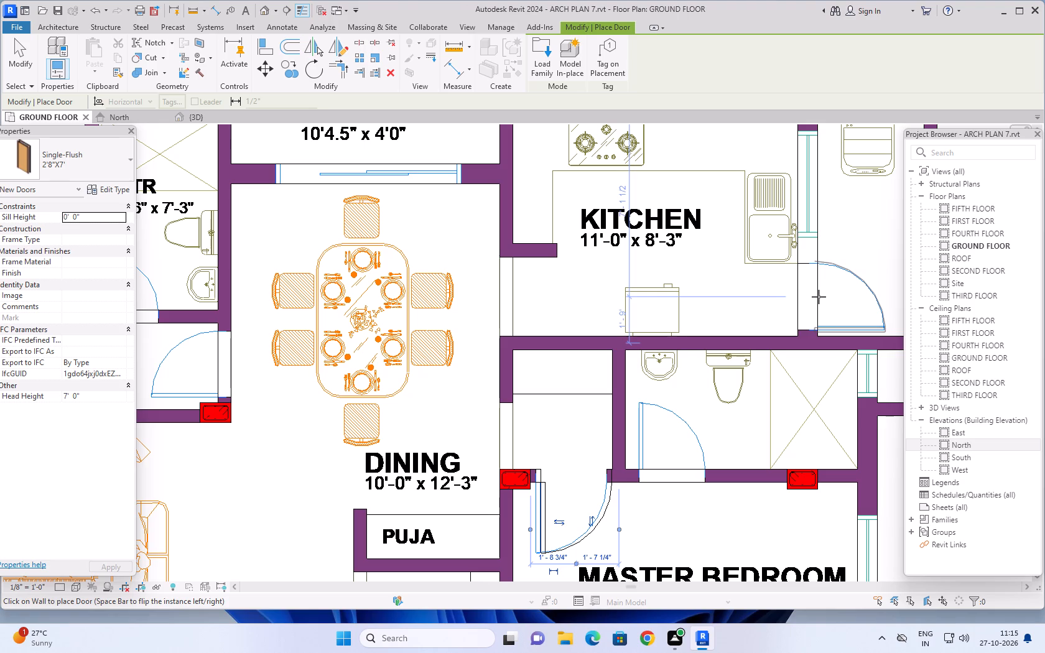
pyautogui.scroll(1, 817, 295)
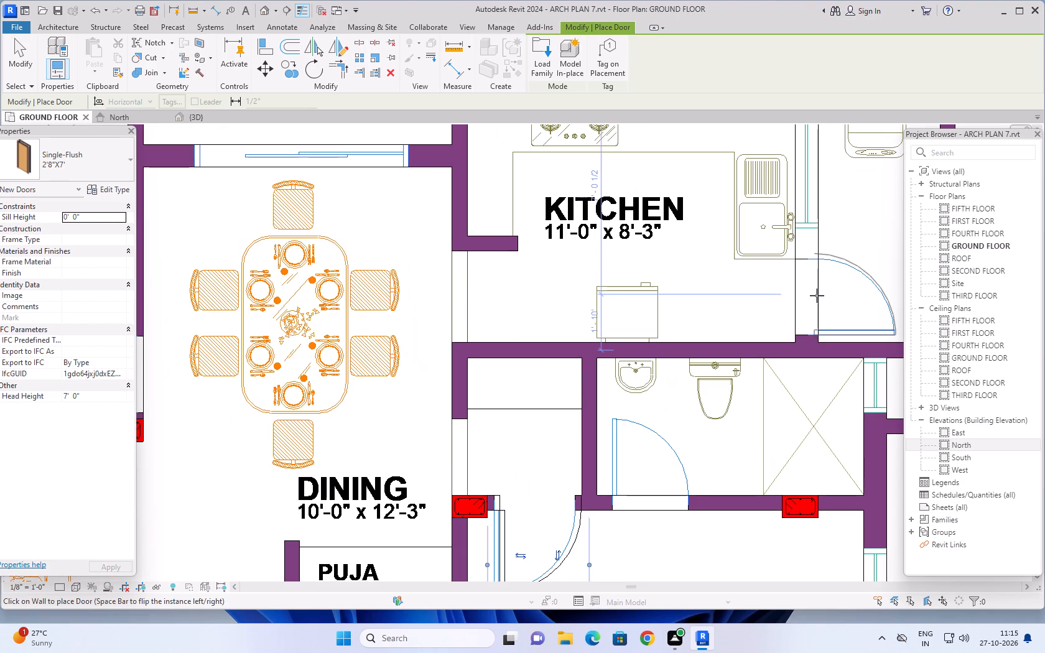
pyautogui.scroll(-6, 817, 295)
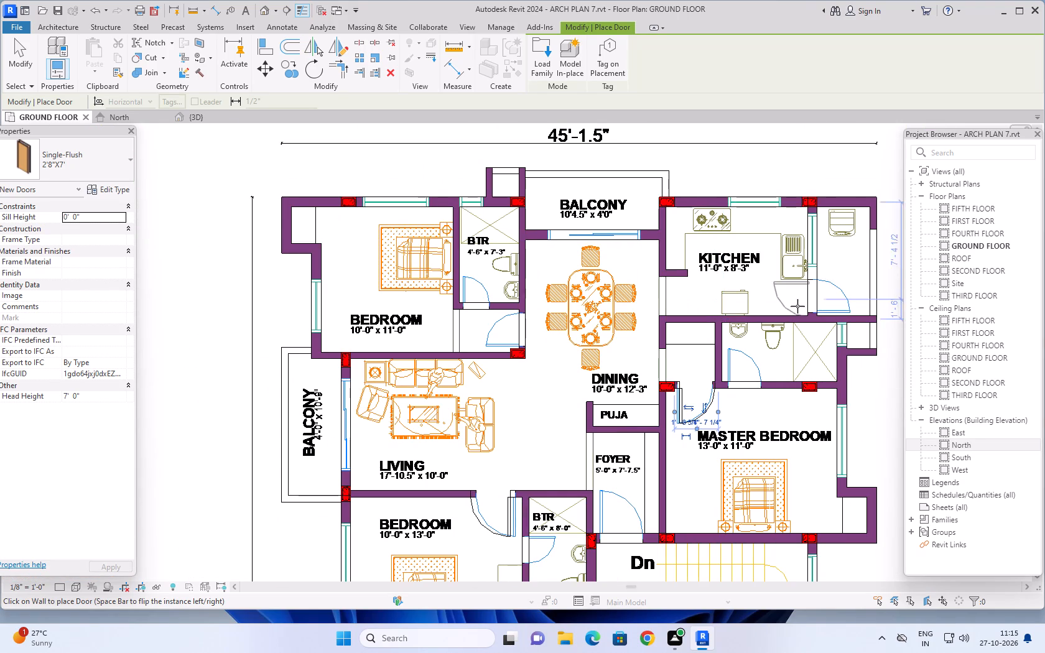
pyautogui.scroll(5, 739, 386)
pyautogui.press('space')
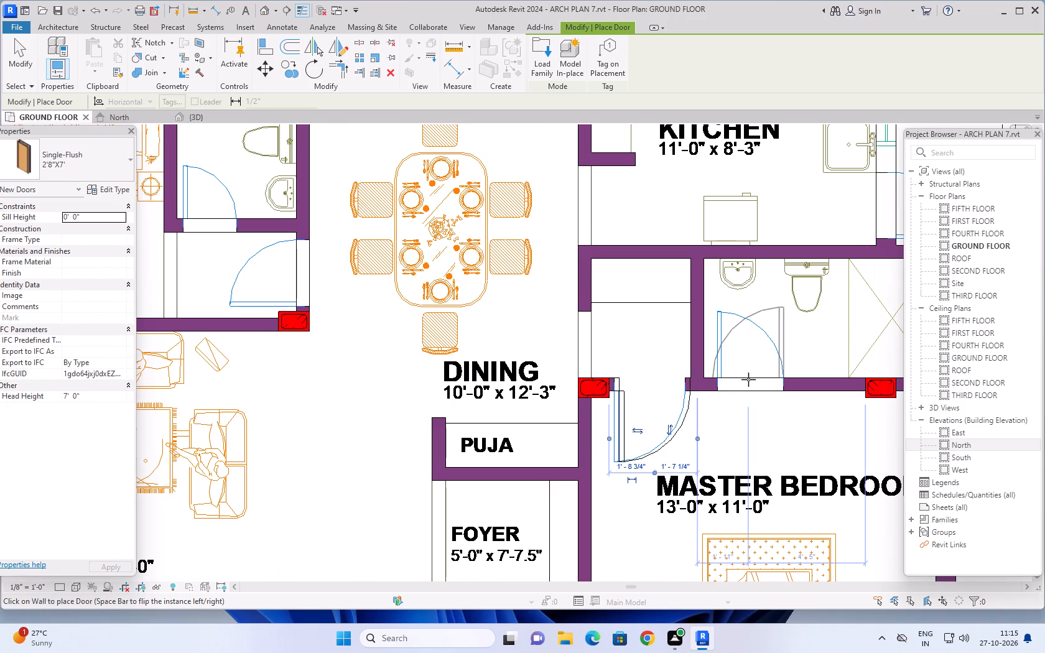
# Check the 2'8"X7' door preview against the opening of the upper apartment's 10'-0" x 11'-0" bedroom, without placing it.
pyautogui.scroll(-3, 564, 423)
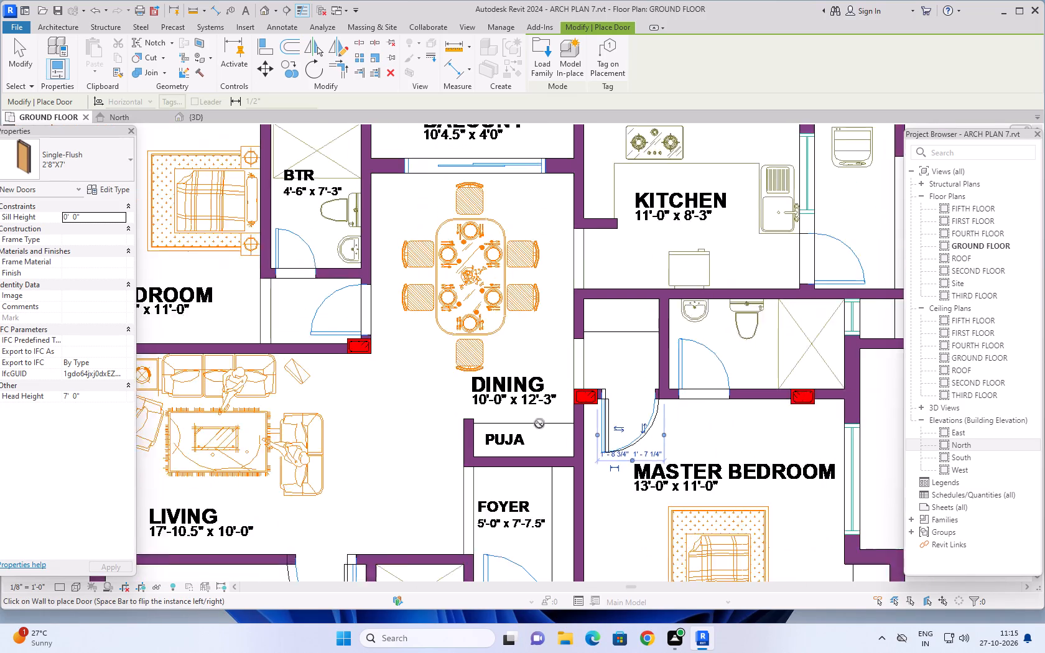
pyautogui.scroll(-1, 453, 415)
pyautogui.scroll(7, 398, 340)
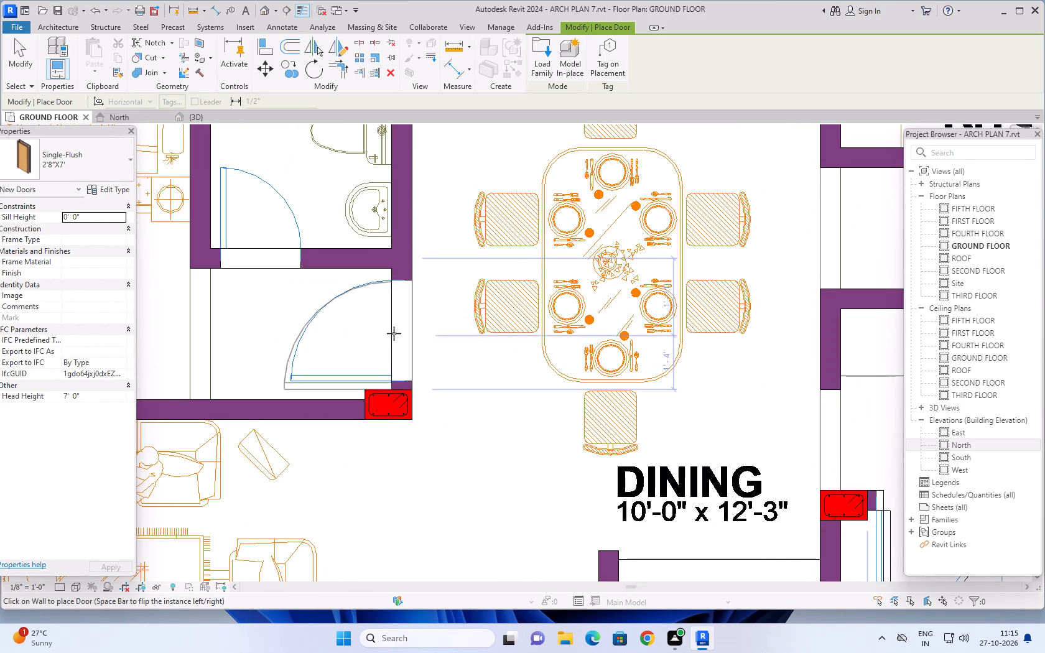
pyautogui.scroll(5, 393, 333)
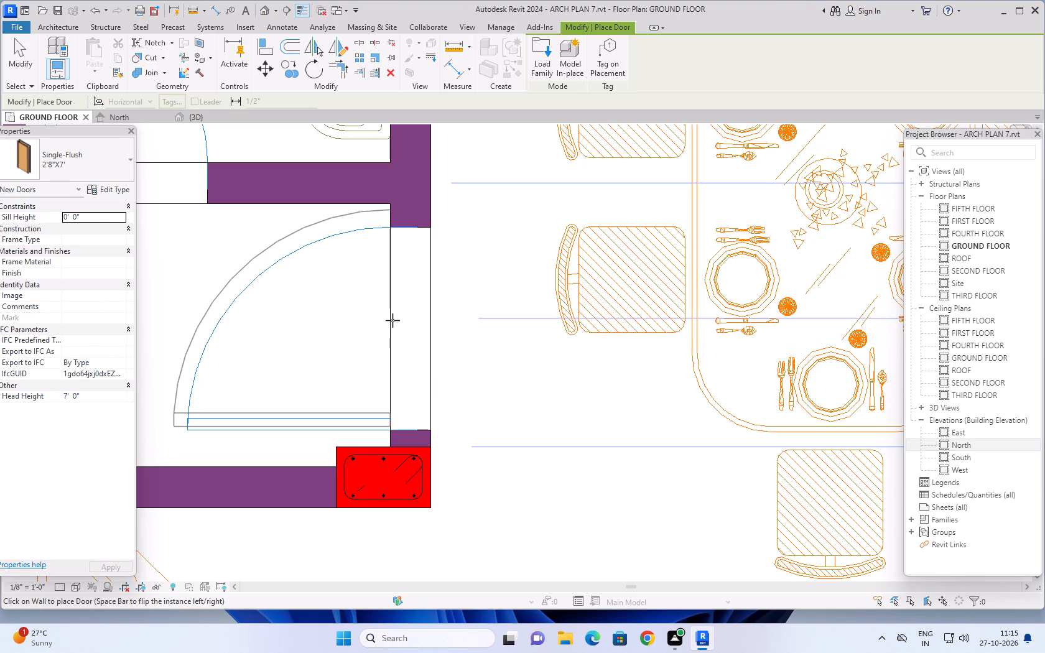
# Check the 2'8"X7' door preview against the upper and lower apartments' foyer entrance openings beside the staircase, without placing it.
pyautogui.scroll(-5, 392, 320)
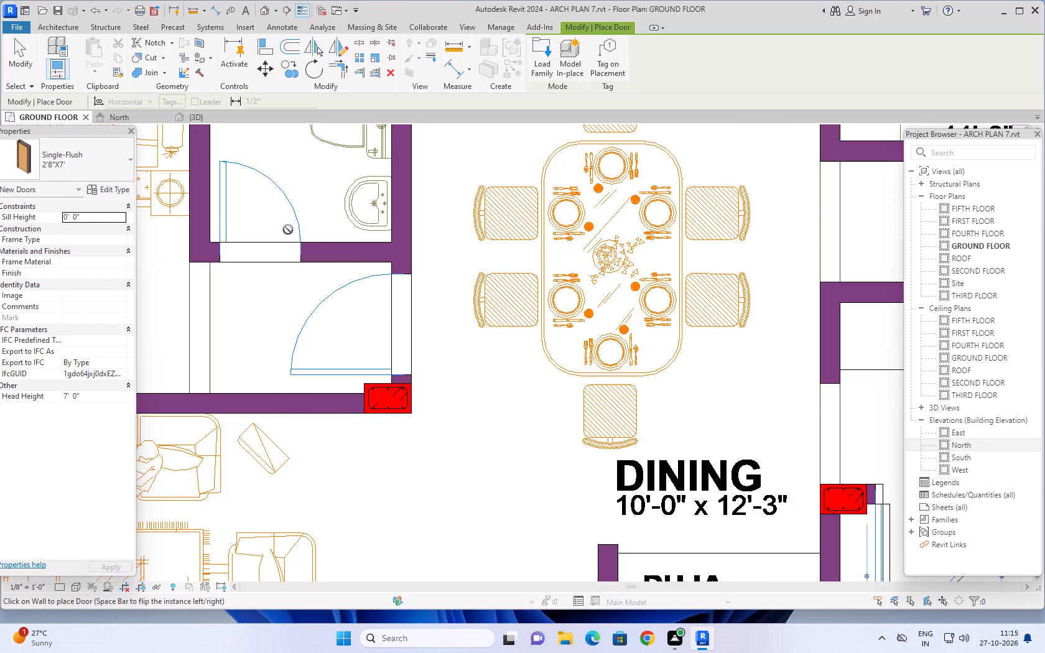
pyautogui.scroll(-13, 288, 309)
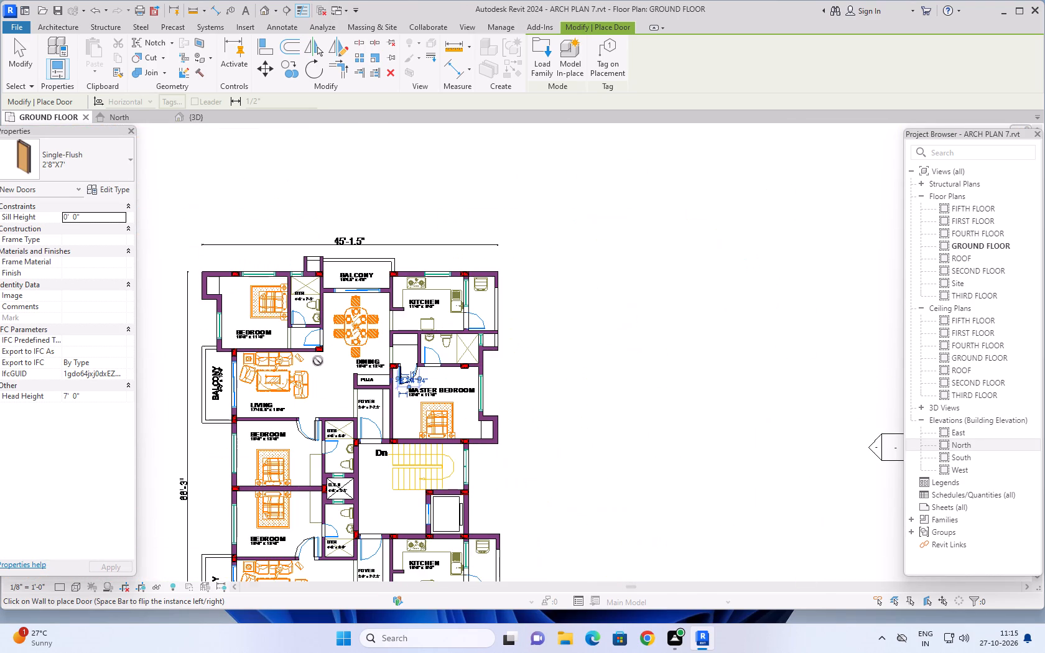
pyautogui.moveTo(319, 376); pyautogui.dragTo(305, 321, button='middle')
pyautogui.scroll(5, 346, 392)
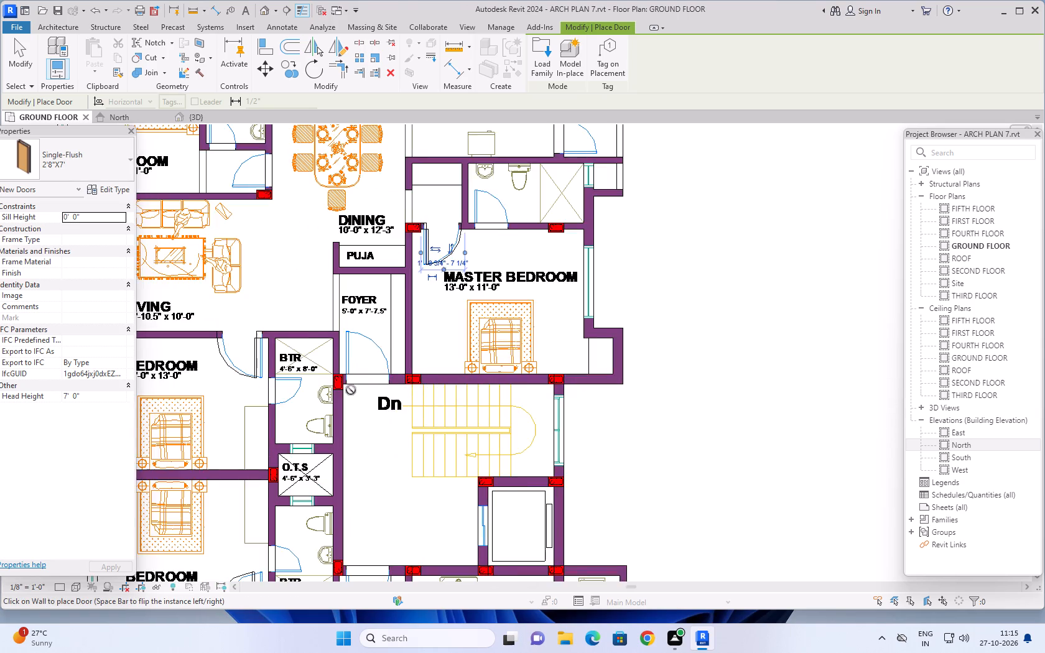
pyautogui.scroll(5, 351, 390)
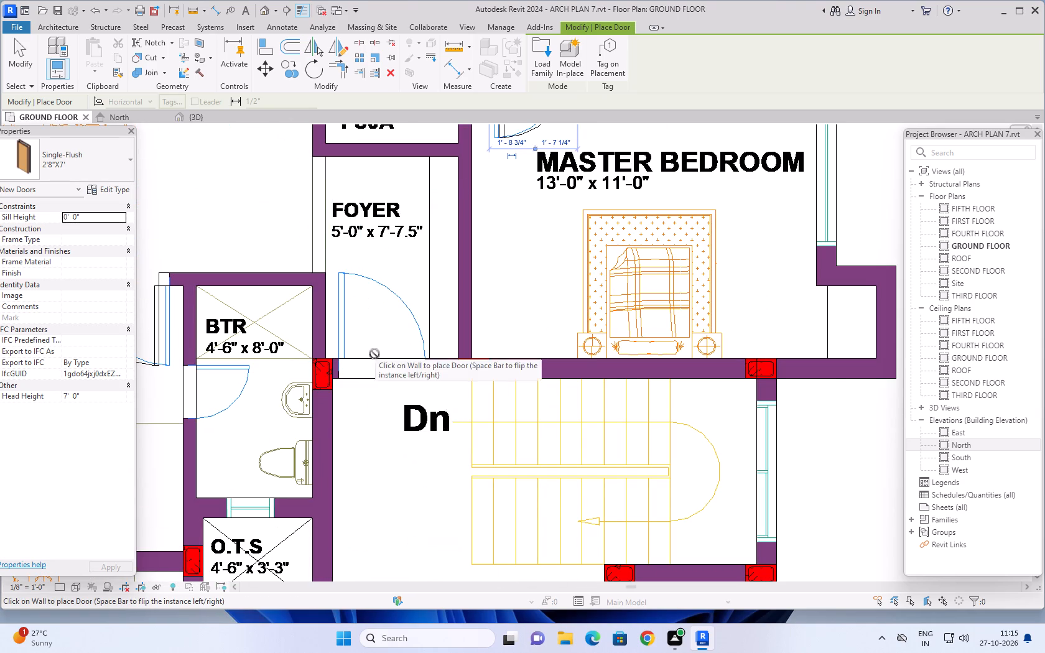
pyautogui.scroll(4, 374, 354)
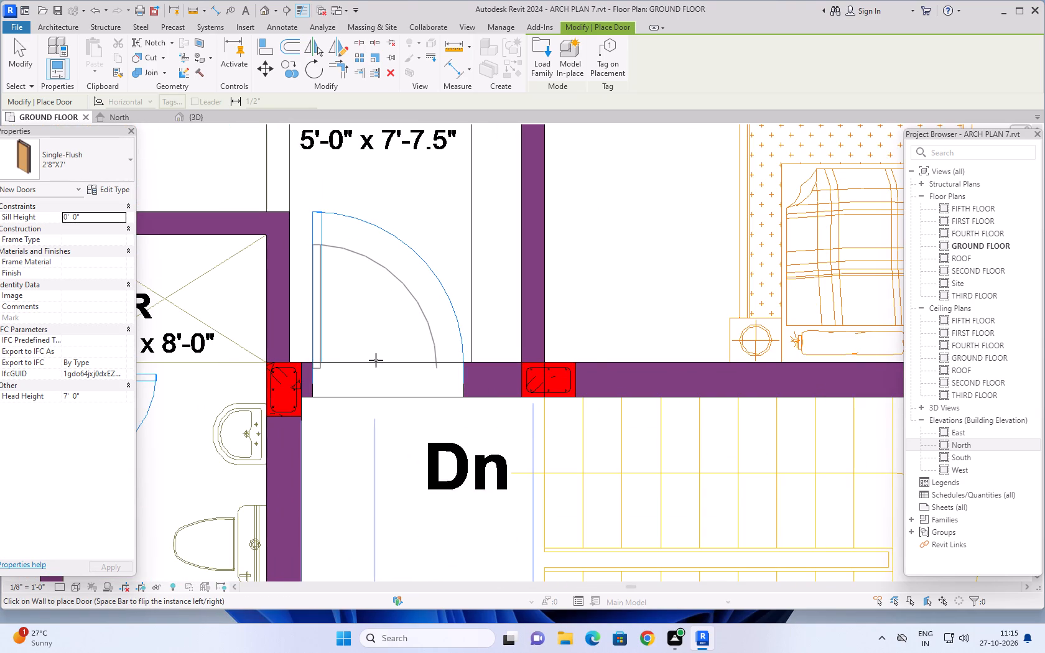
pyautogui.scroll(-5, 381, 363)
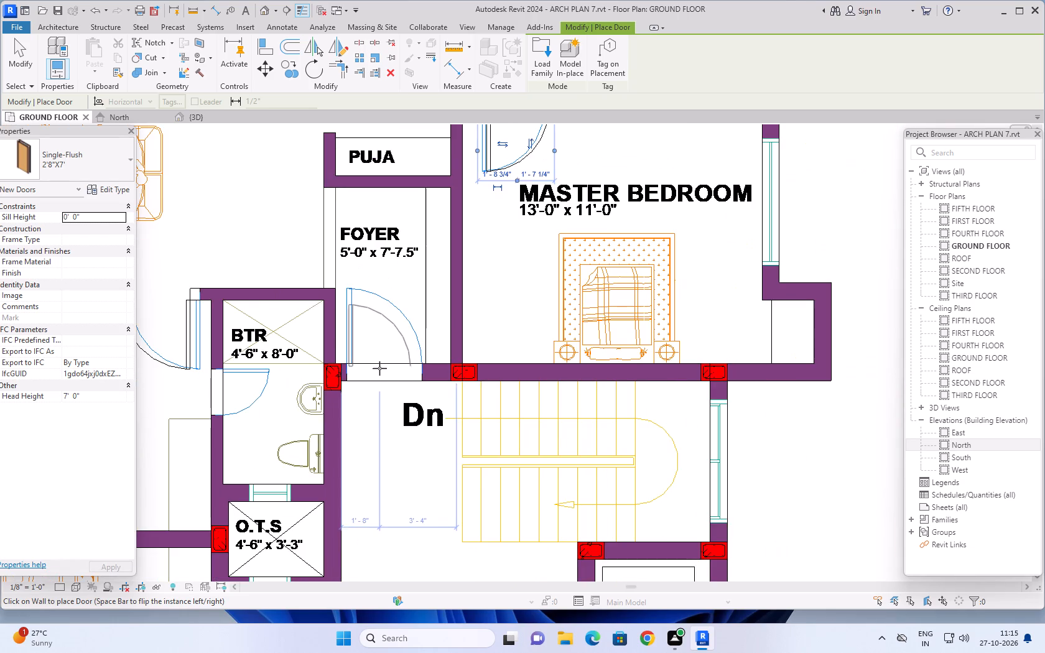
pyautogui.scroll(-2, 379, 373)
pyautogui.scroll(-2, 386, 427)
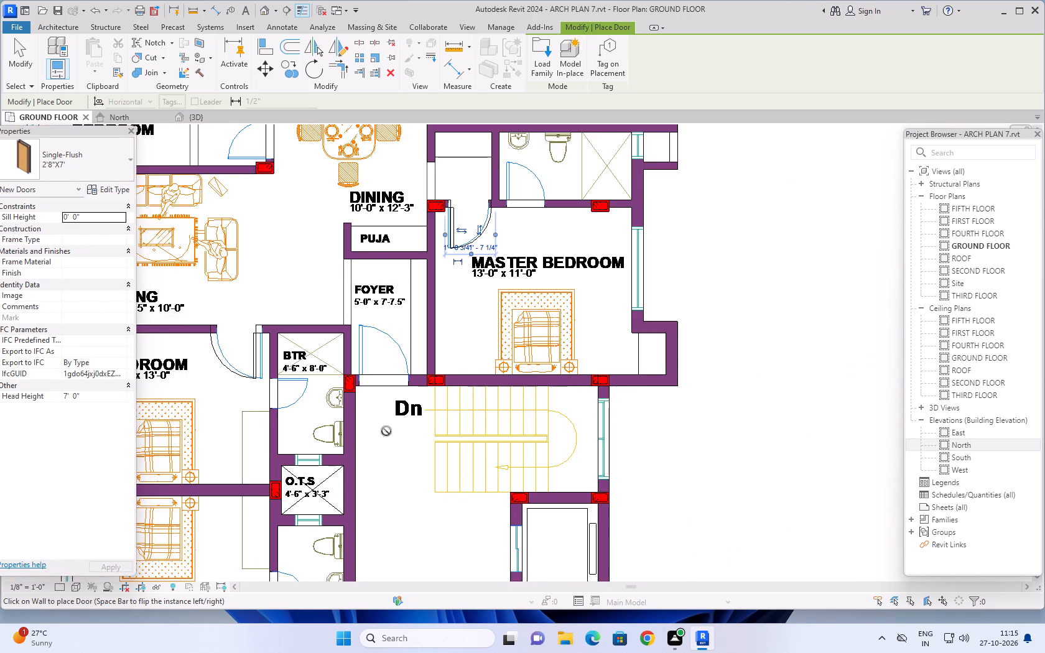
pyautogui.moveTo(388, 446); pyautogui.dragTo(384, 363, button='middle')
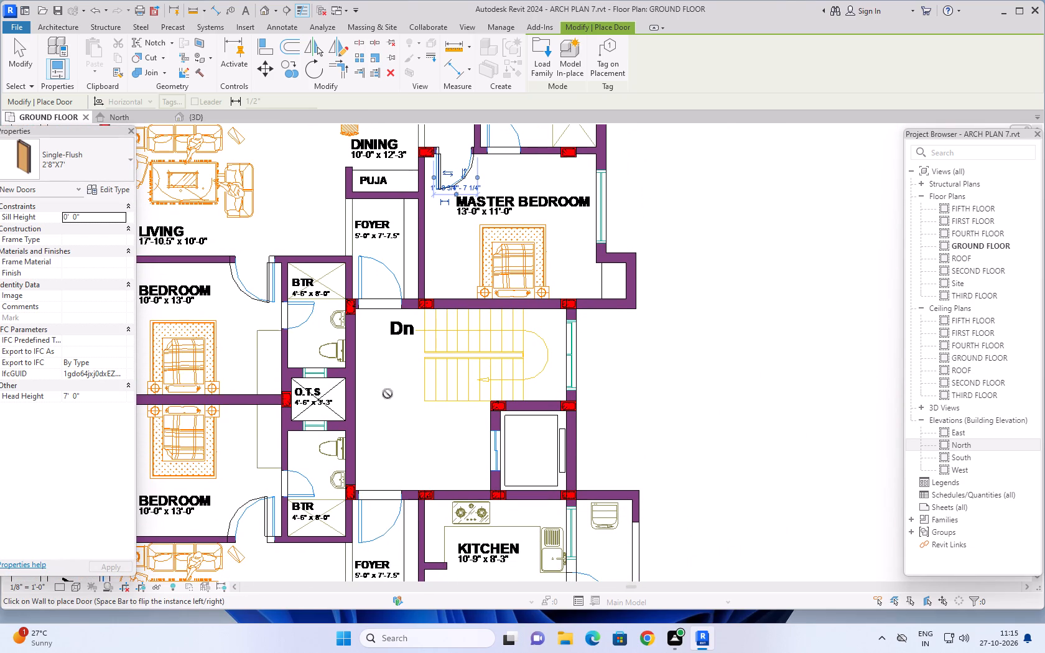
pyautogui.scroll(-1, 393, 405)
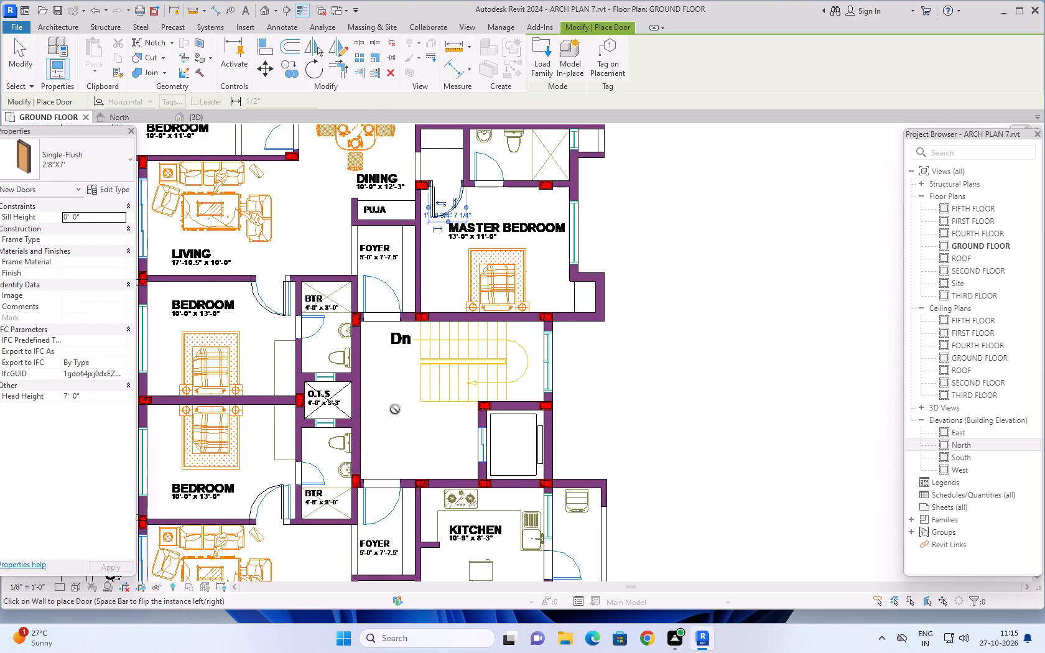
pyautogui.moveTo(396, 414); pyautogui.dragTo(403, 359, button='middle')
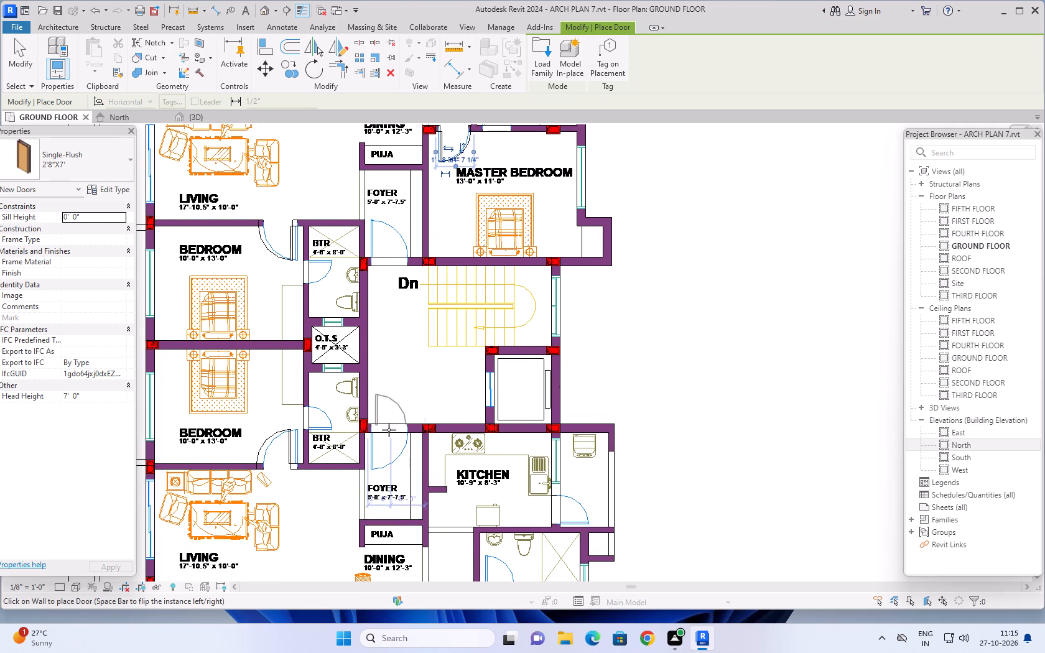
# Check the 2'8"X7' door preview against the lower apartment's kitchen utility opening, without placing a door.
pyautogui.scroll(-3, 401, 412)
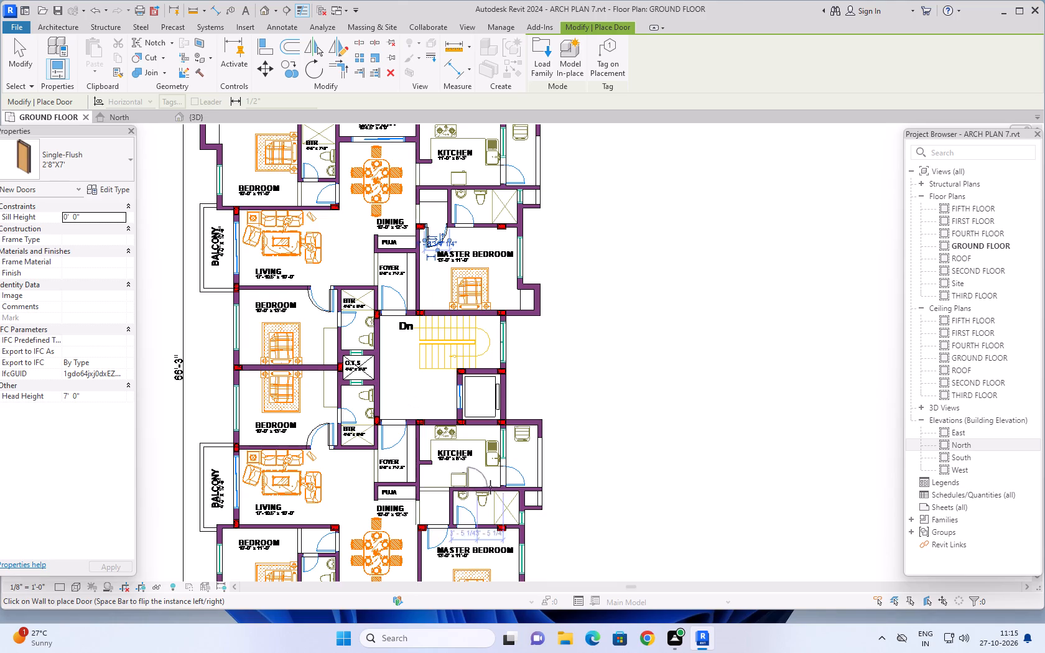
pyautogui.scroll(9, 514, 481)
pyautogui.press('space')
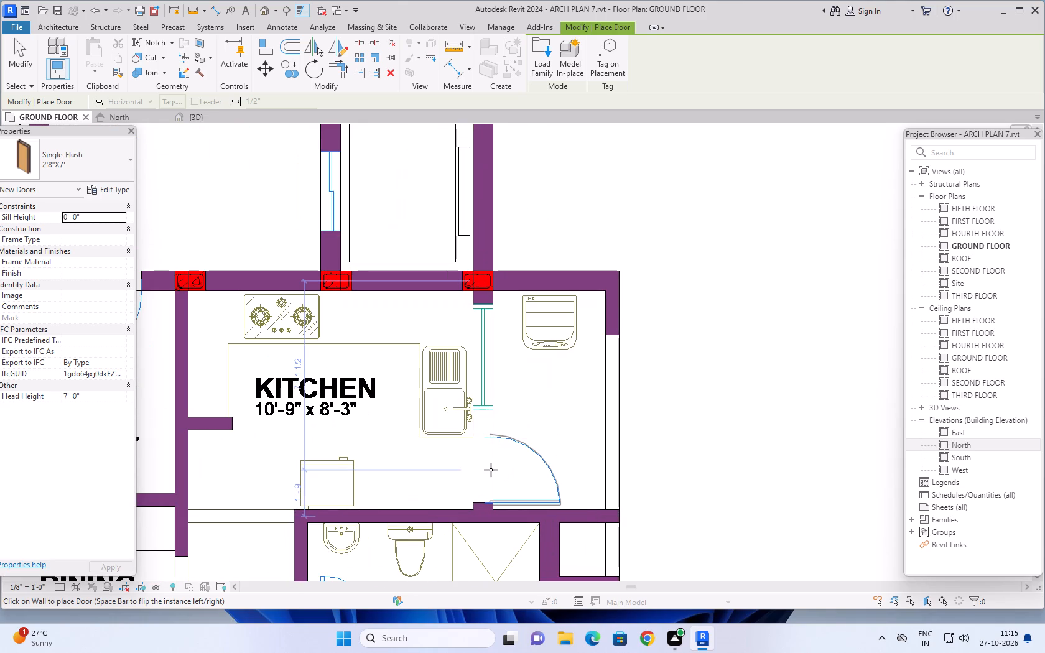
pyautogui.scroll(5, 492, 471)
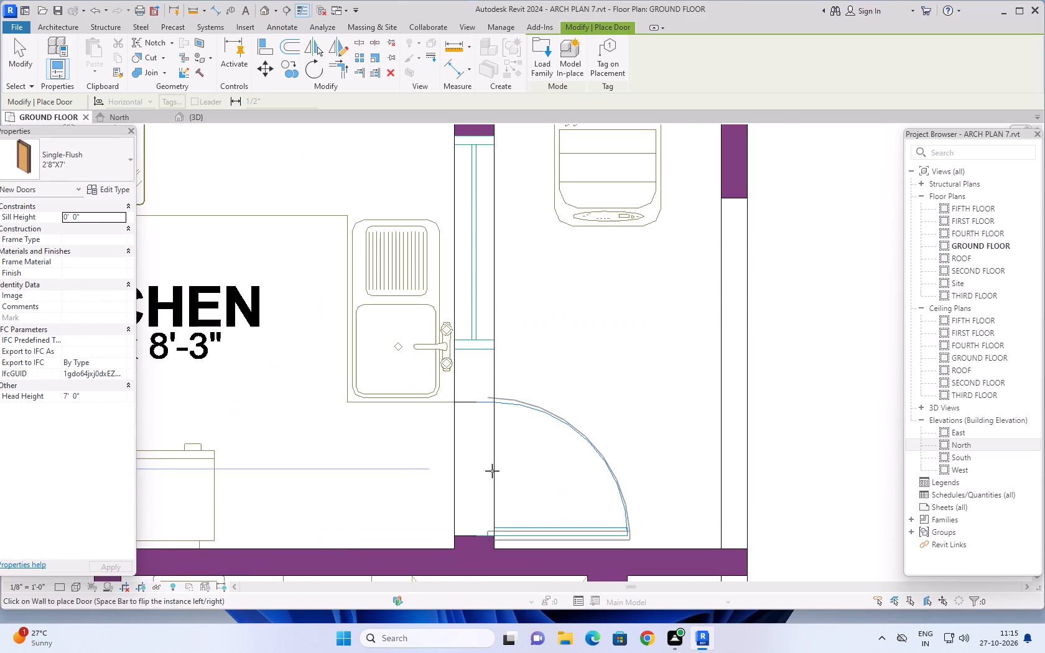
pyautogui.scroll(1, 492, 471)
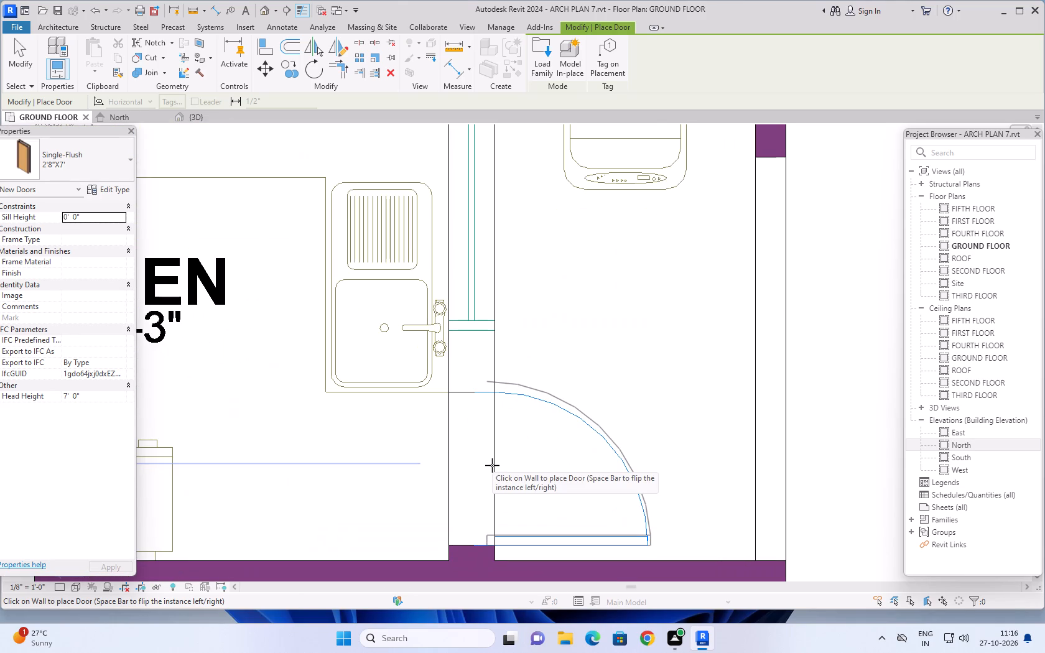
pyautogui.scroll(-5, 492, 465)
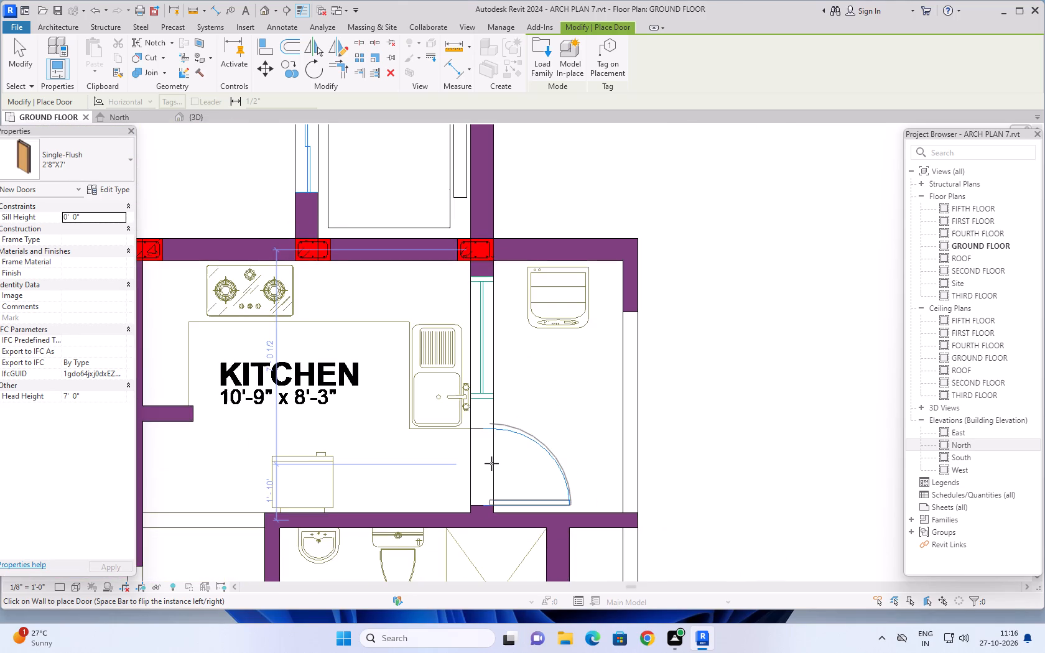
pyautogui.scroll(-3, 468, 469)
pyautogui.press('space')
pyautogui.scroll(-4, 461, 471)
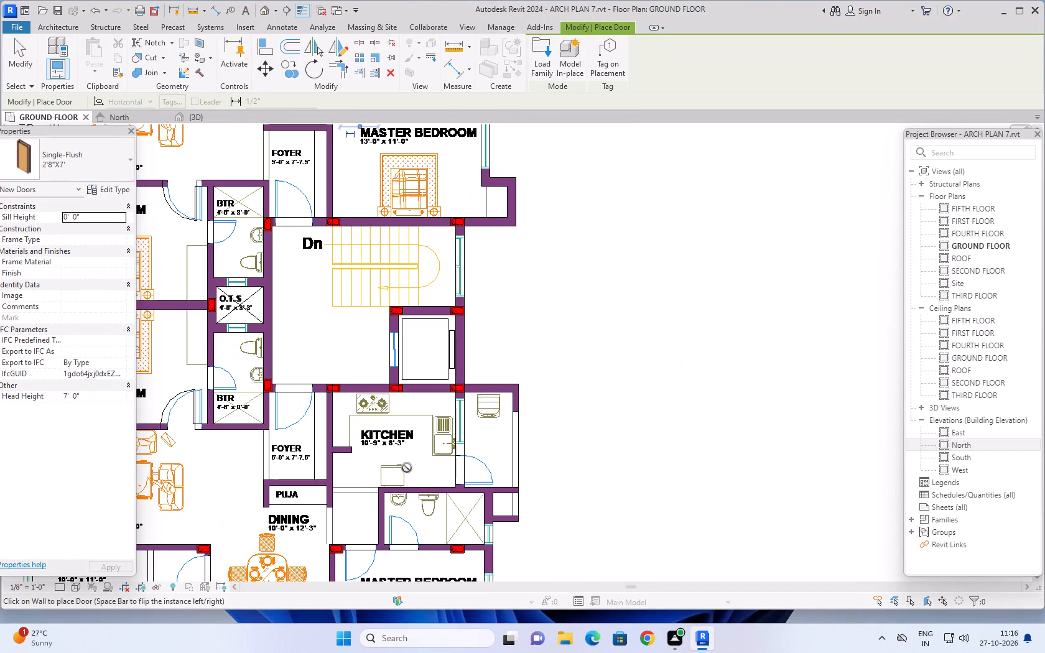
# Place a Single-Flush 2'8"X7' door in the lower apartment's master bedroom entrance opening, swinging into the bedroom.
pyautogui.scroll(-1, 341, 507)
pyautogui.moveTo(364, 497); pyautogui.dragTo(384, 310, button='middle')
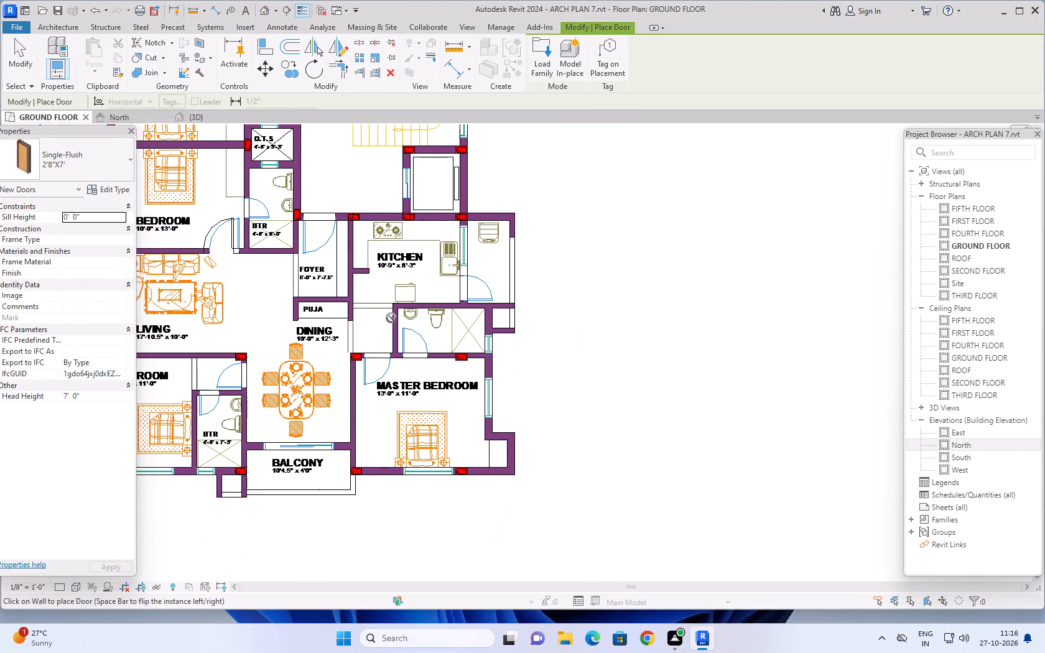
pyautogui.scroll(4, 417, 357)
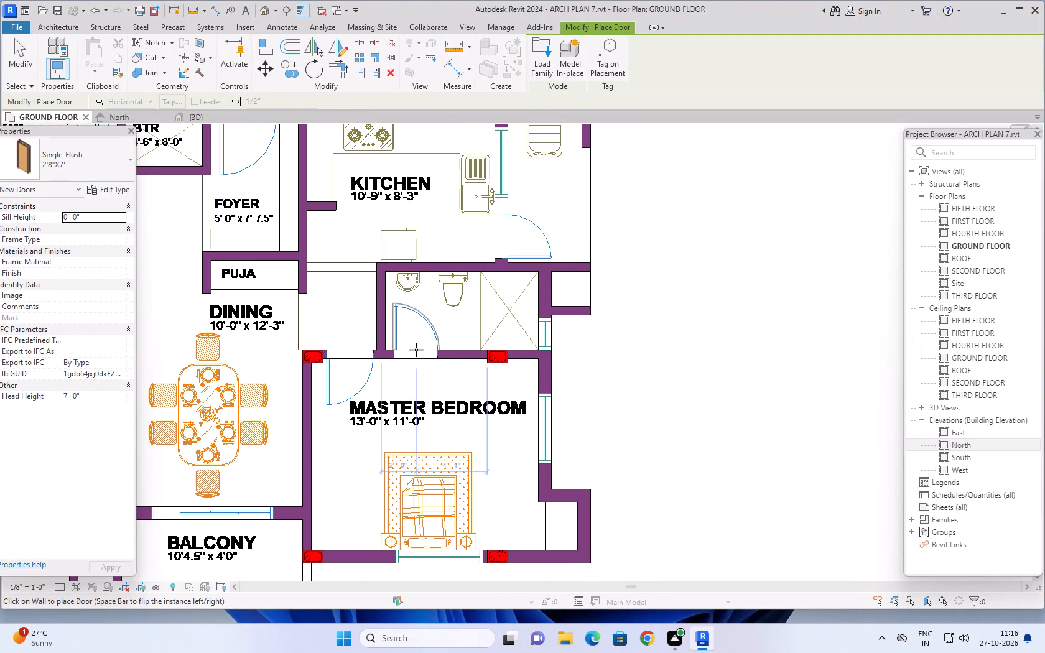
pyautogui.scroll(5, 416, 350)
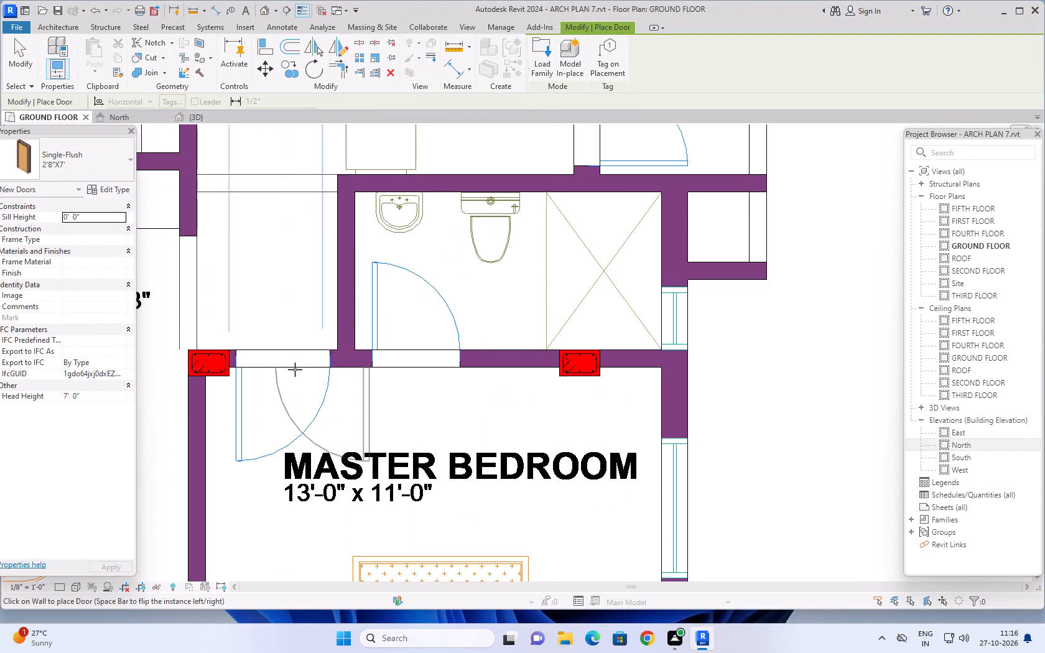
pyautogui.press('space')
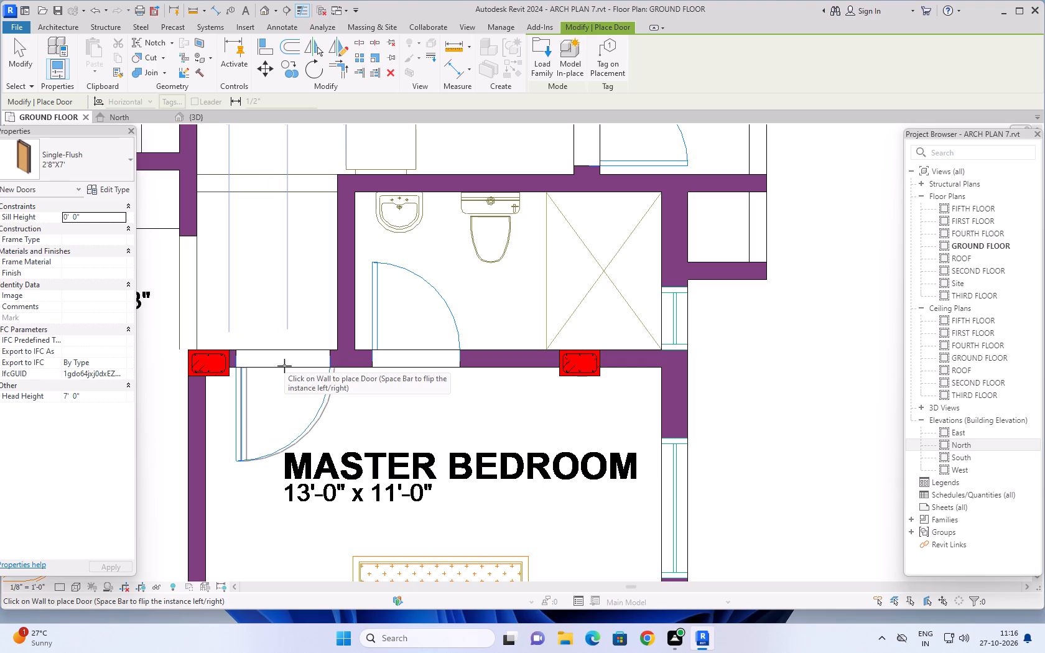
pyautogui.scroll(2, 282, 366)
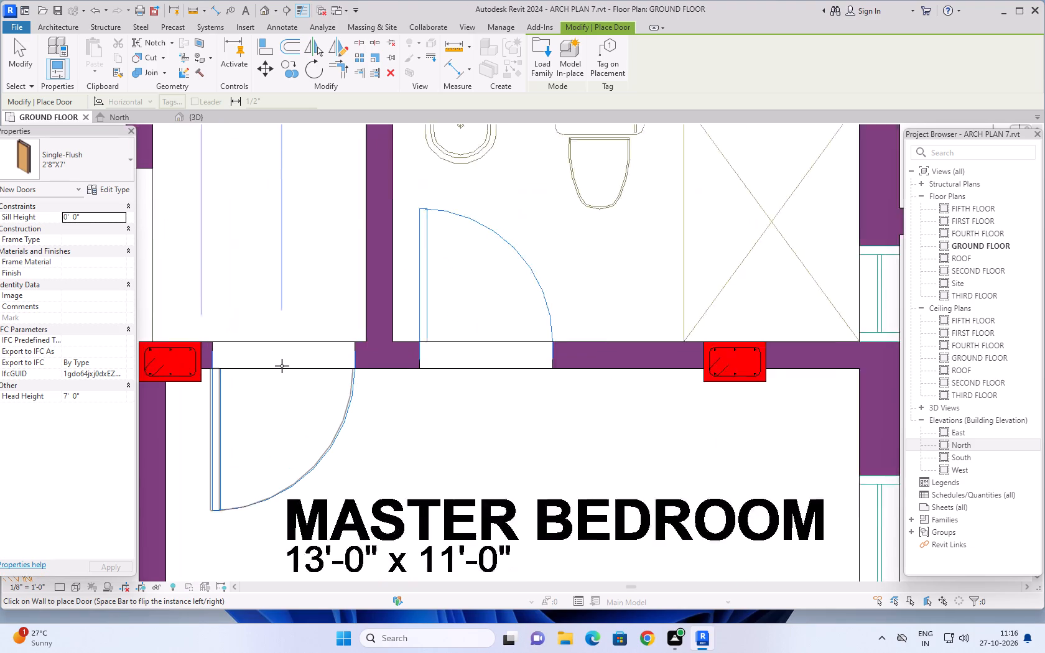
pyautogui.scroll(2, 282, 366)
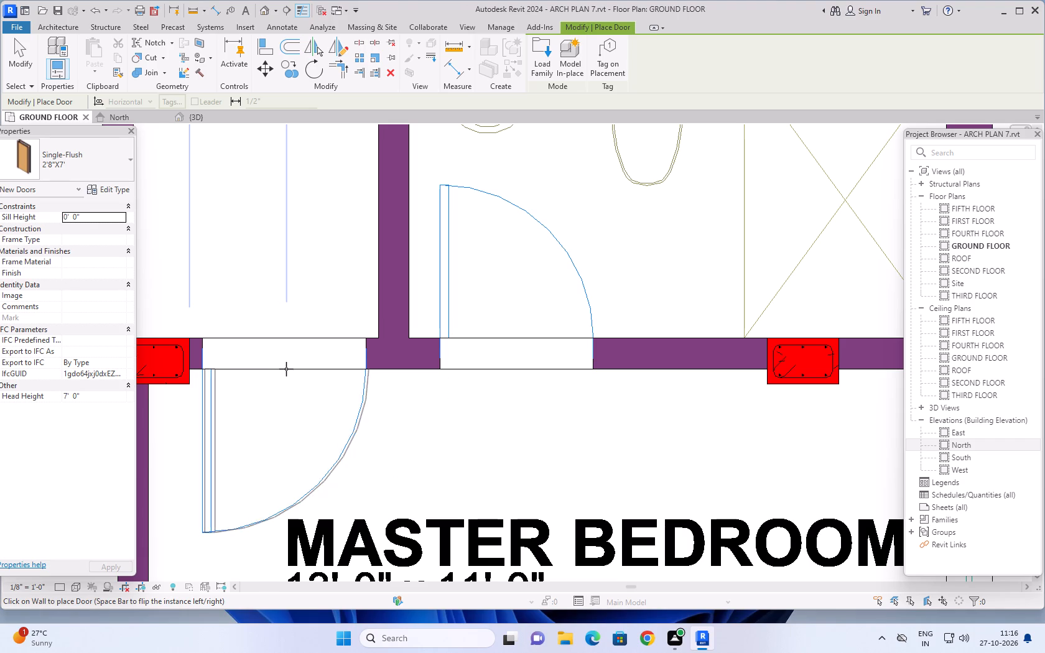
pyautogui.click(290, 367)
# Examine the door openings of the lower apartment's 10'-0" x 11'-0" bedroom and its attached bathroom.
pyautogui.scroll(-17, 279, 377)
pyautogui.scroll(-2, 190, 419)
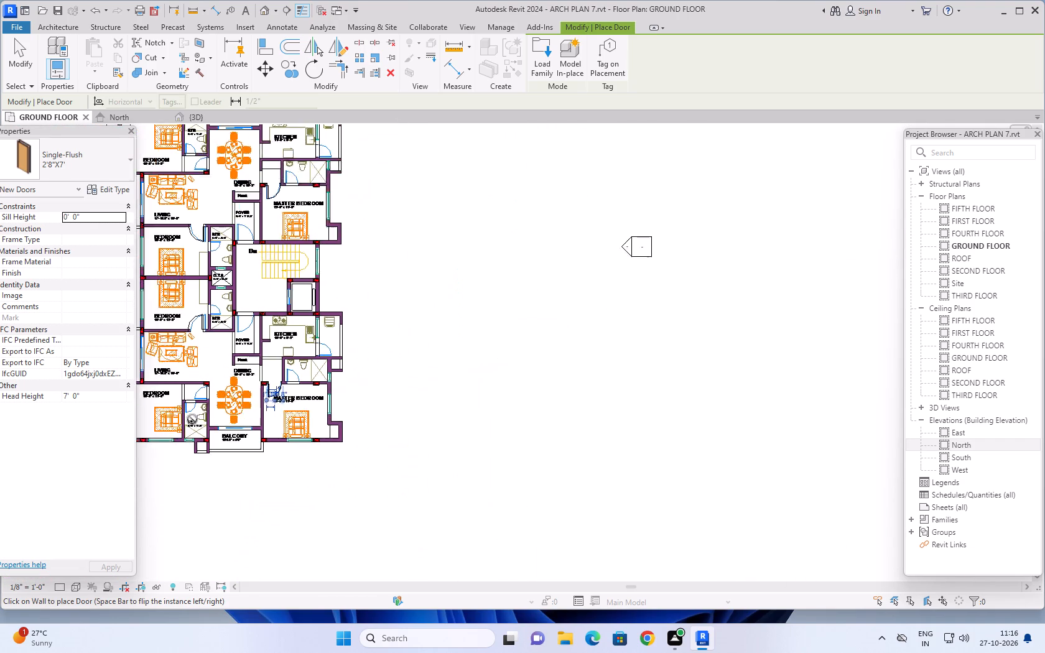
pyautogui.scroll(-1, 192, 419)
pyautogui.moveTo(196, 419); pyautogui.dragTo(278, 433, button='middle')
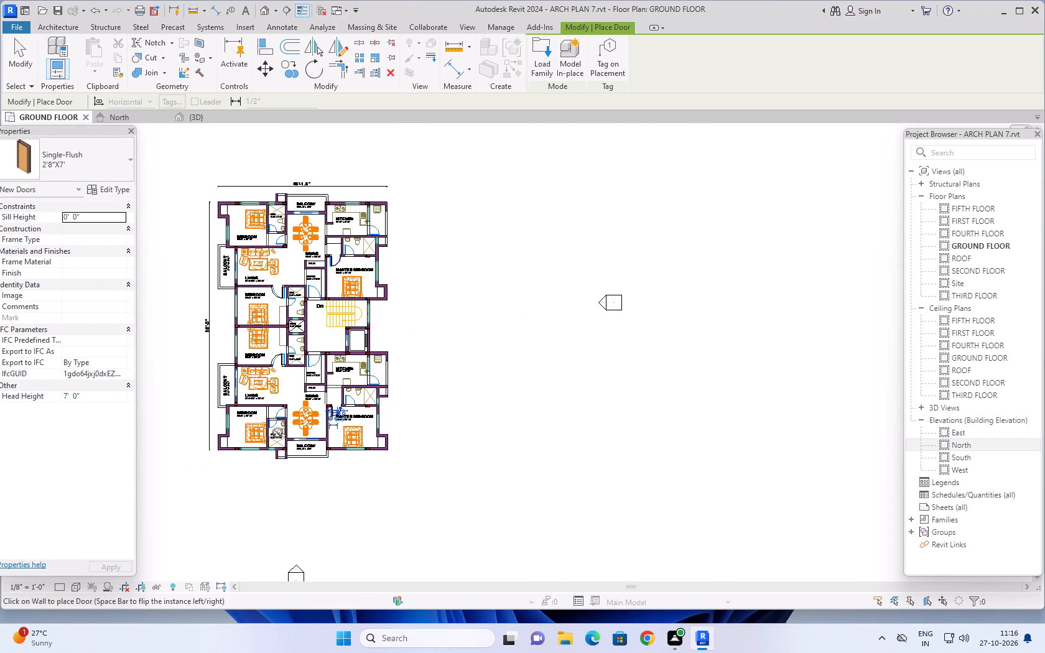
pyautogui.scroll(17, 274, 417)
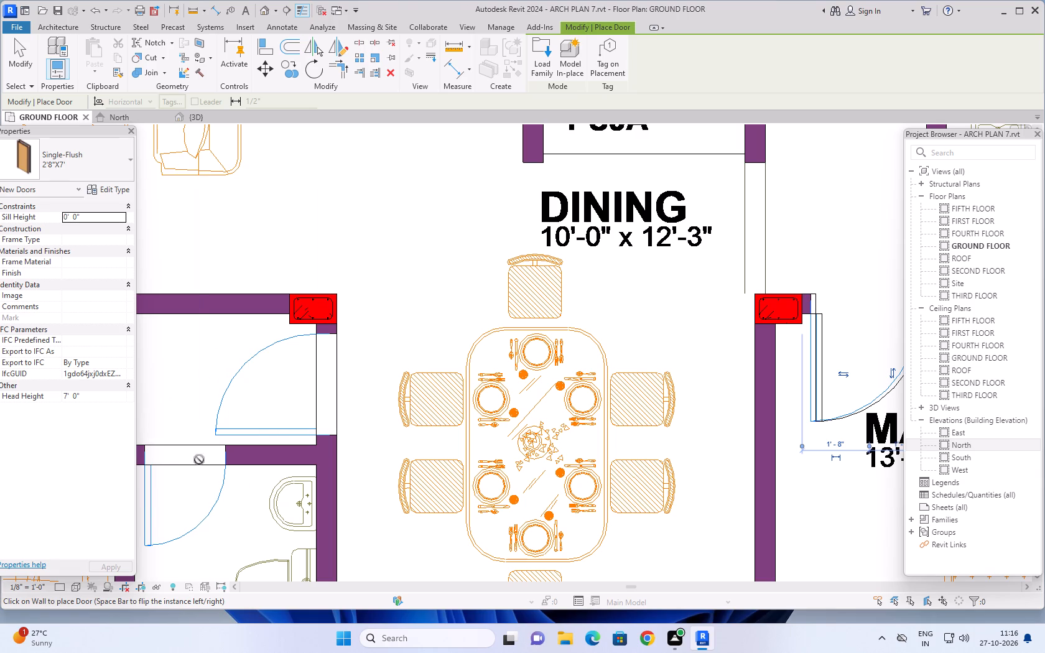
pyautogui.scroll(-9, 266, 401)
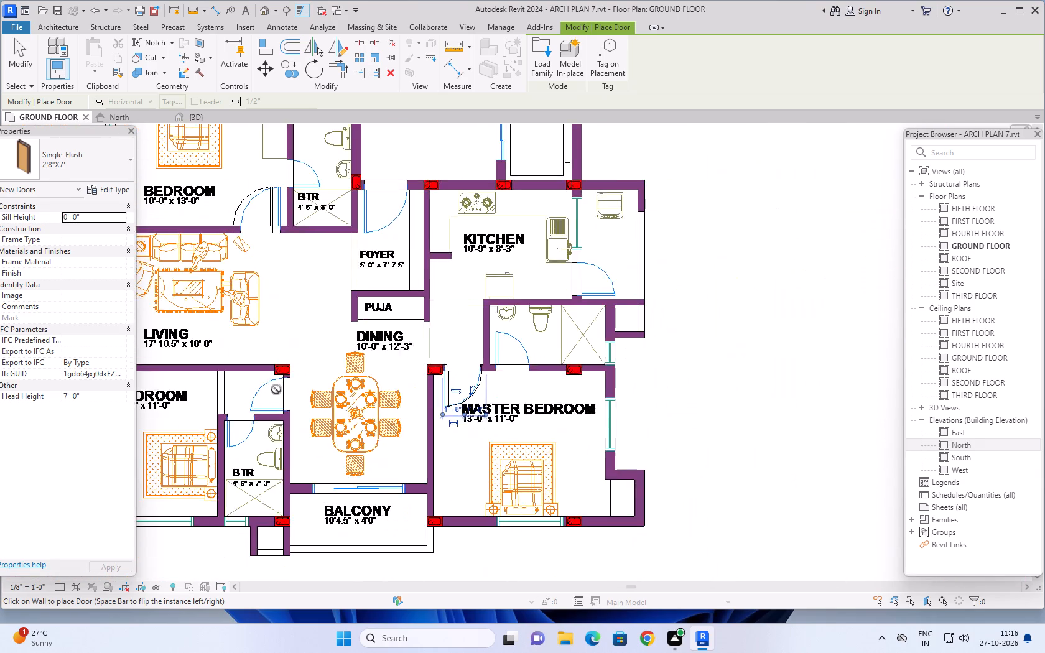
pyautogui.scroll(-7, 276, 389)
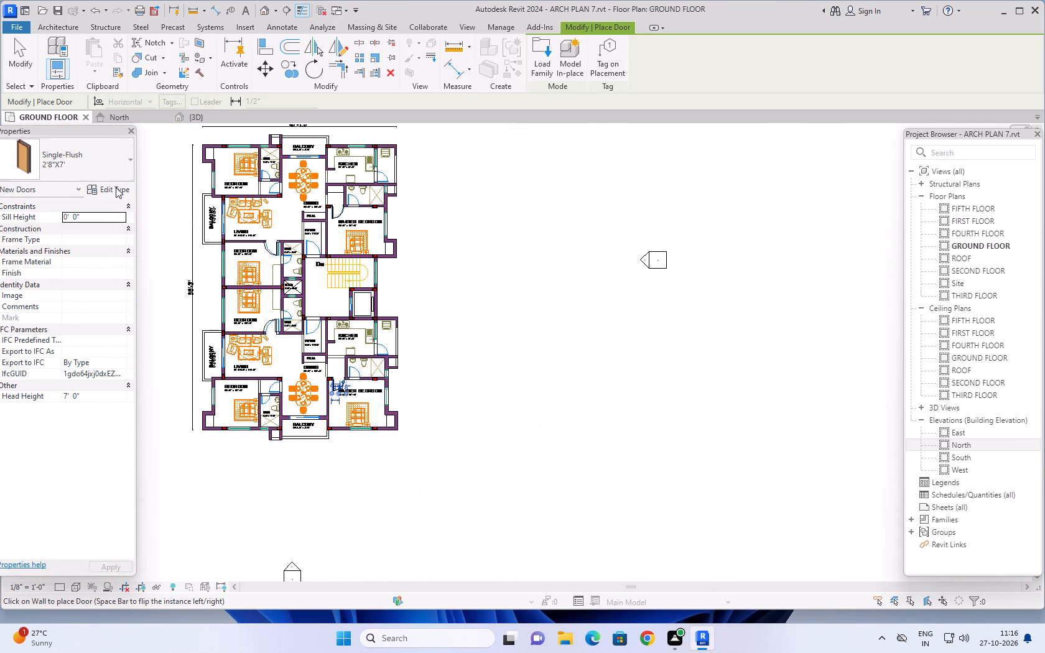
# Duplicate the Single-Flush door type as 2'6"X7' and set its width to 2'6".
pyautogui.click(116, 187)
pyautogui.click(812, 213)
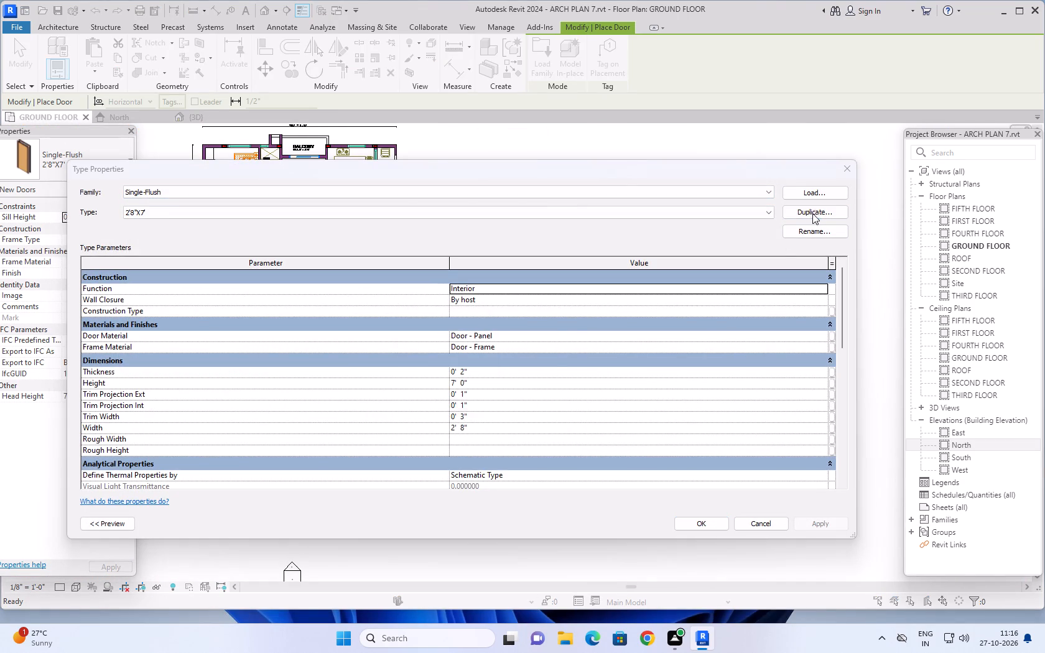
pyautogui.write('2\'6"X7\'')
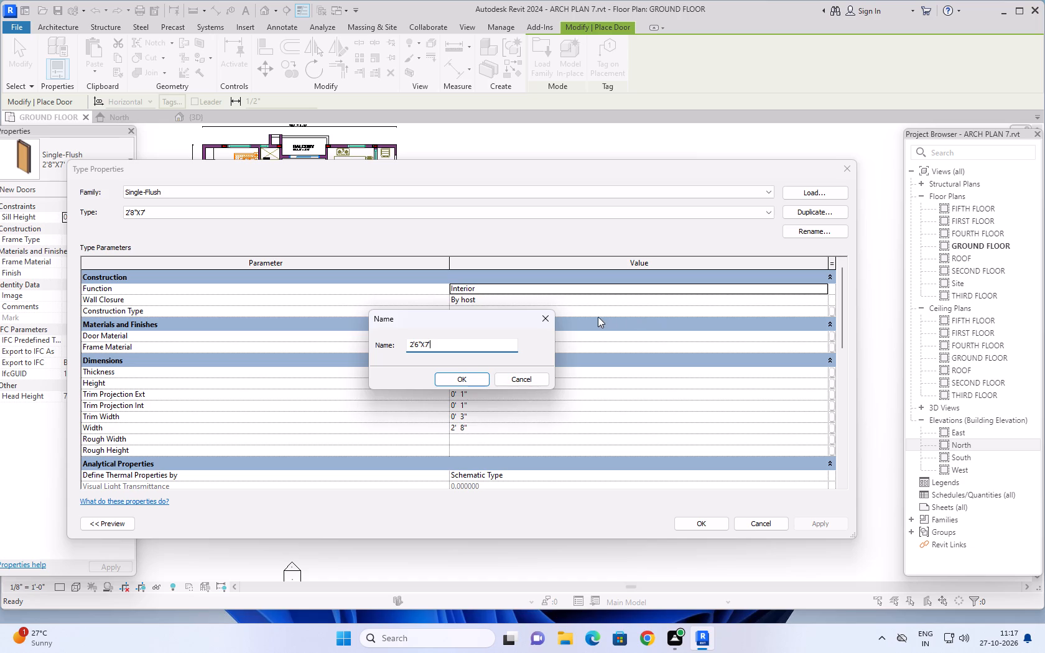
pyautogui.click(462, 378)
pyautogui.click(484, 428)
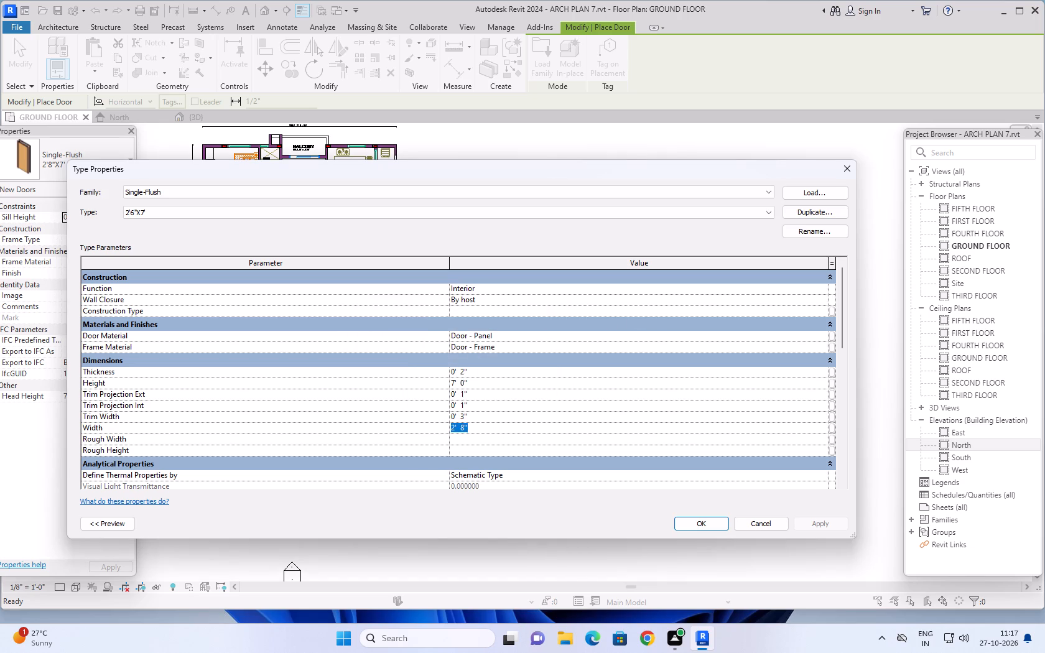
pyautogui.write("2'6")
pyautogui.hotkey('shift', '"')
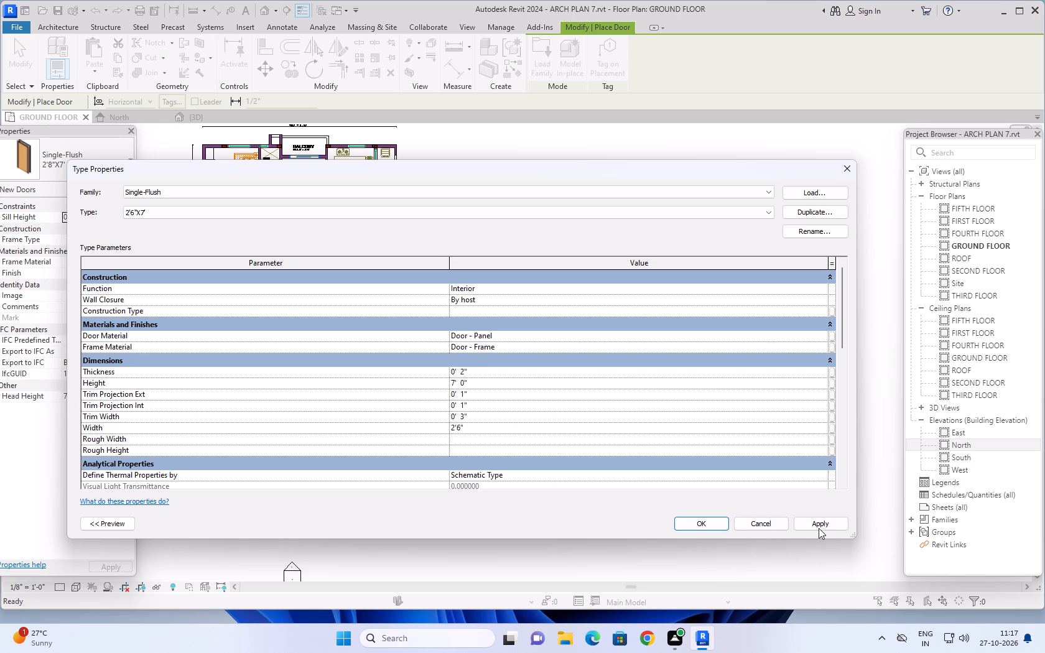
pyautogui.click(820, 526)
pyautogui.click(697, 524)
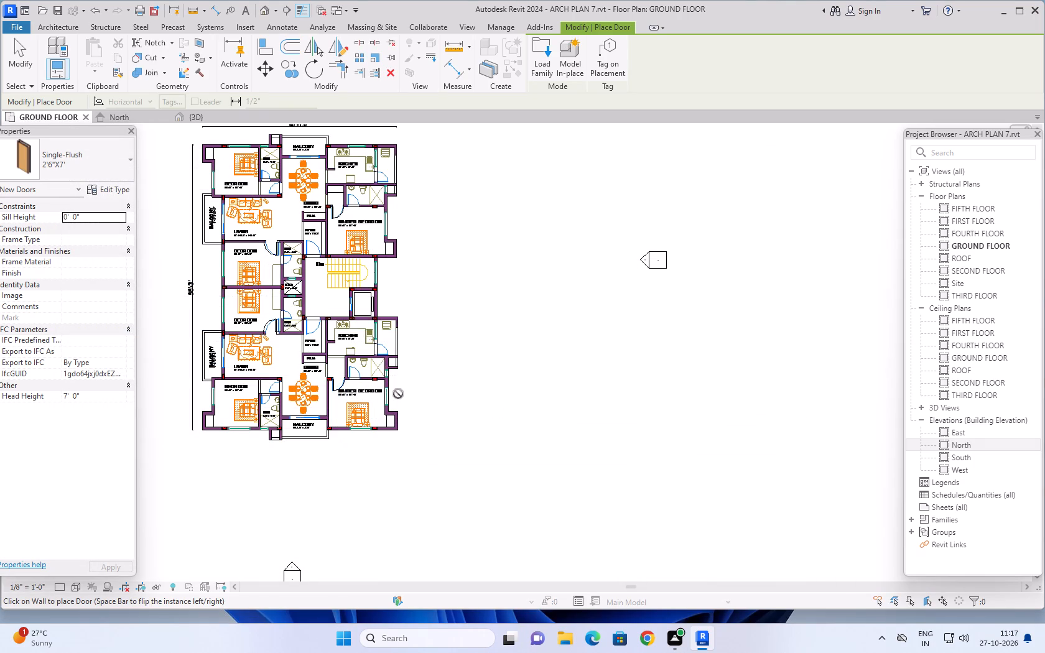
# Place a 2'6"X7' door in the upper apartment's master bathroom opening, swinging into the bathroom.
pyautogui.moveTo(366, 471); pyautogui.dragTo(748, 513, button='middle')
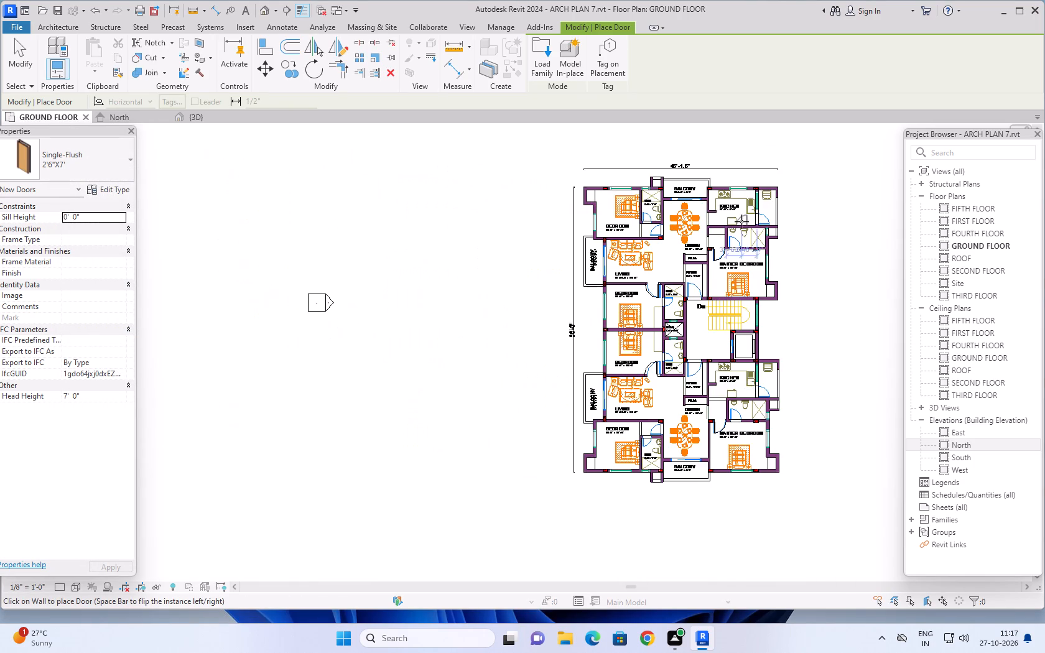
pyautogui.scroll(17, 741, 221)
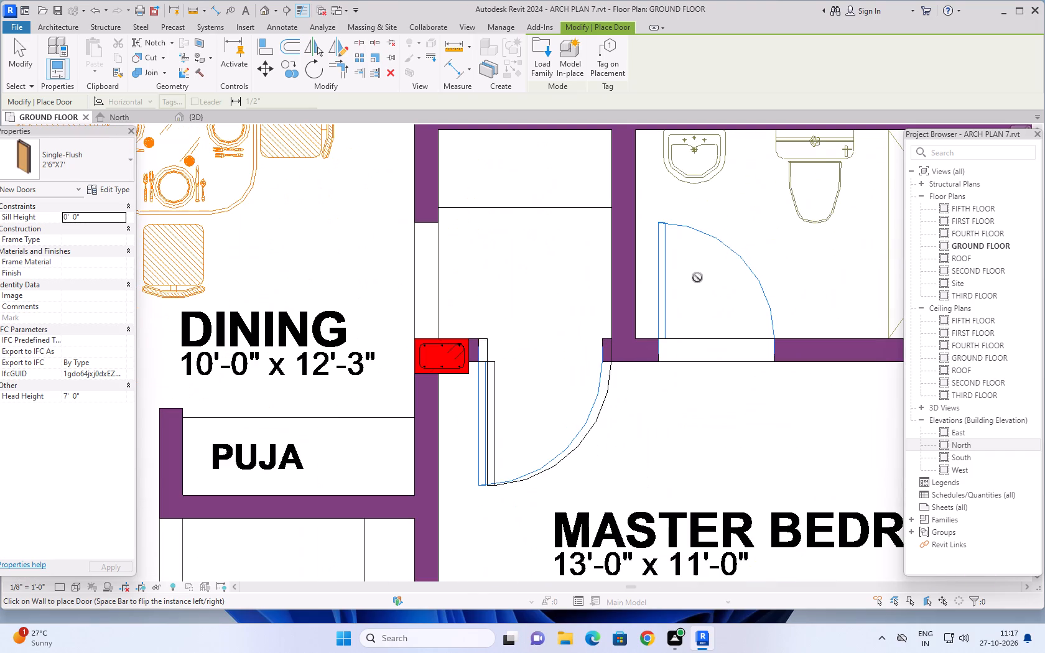
pyautogui.press('space')
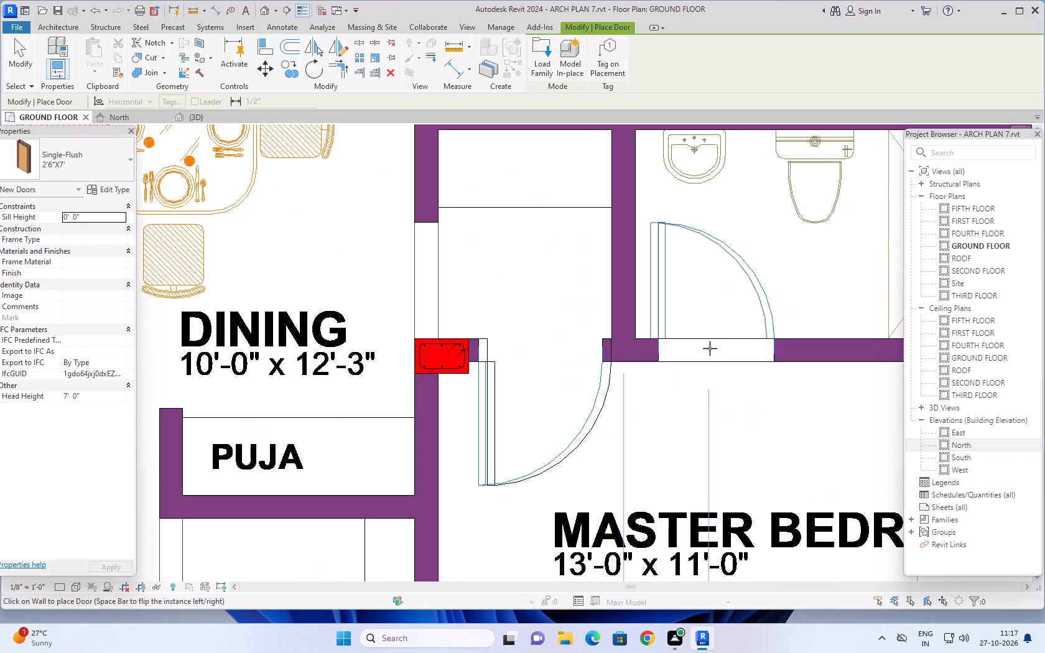
pyautogui.scroll(3, 715, 347)
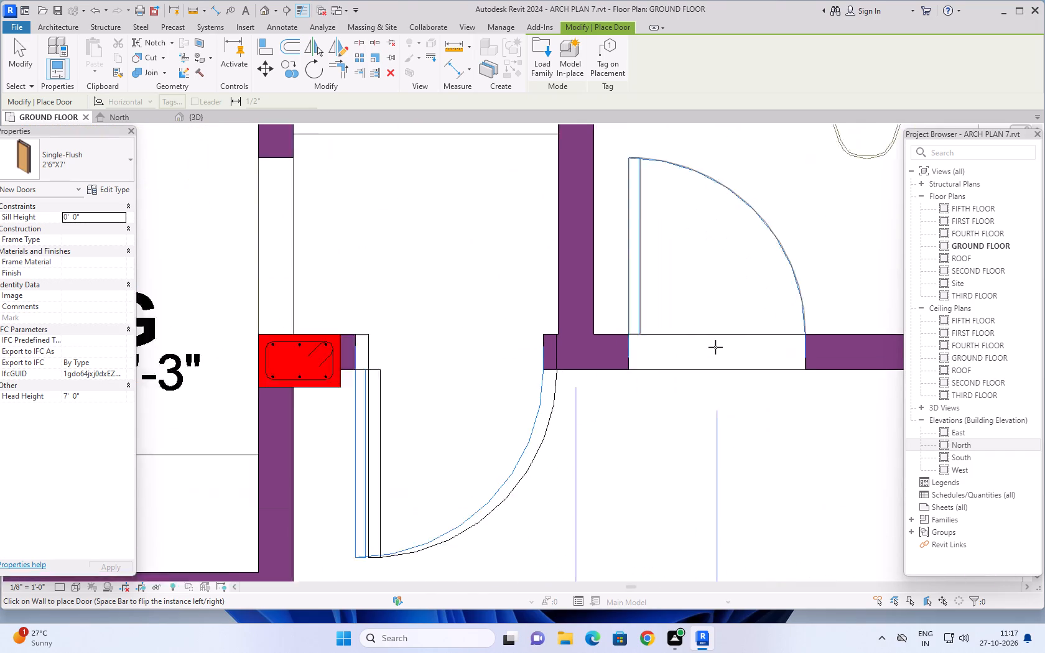
pyautogui.scroll(1, 715, 347)
pyautogui.click(737, 334)
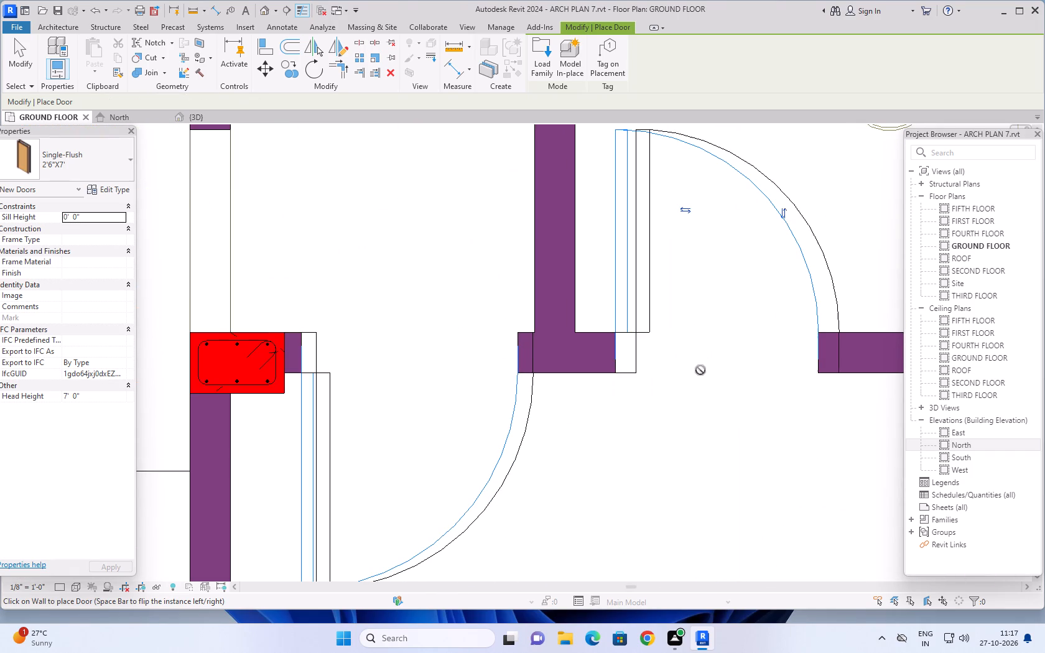
# Place a 2'6"X7' door in the upper apartment's kitchen utility opening, swinging into the utility area.
pyautogui.scroll(-11, 696, 382)
pyautogui.moveTo(695, 405); pyautogui.dragTo(631, 453, button='middle')
pyautogui.scroll(5, 731, 294)
pyautogui.press('space')
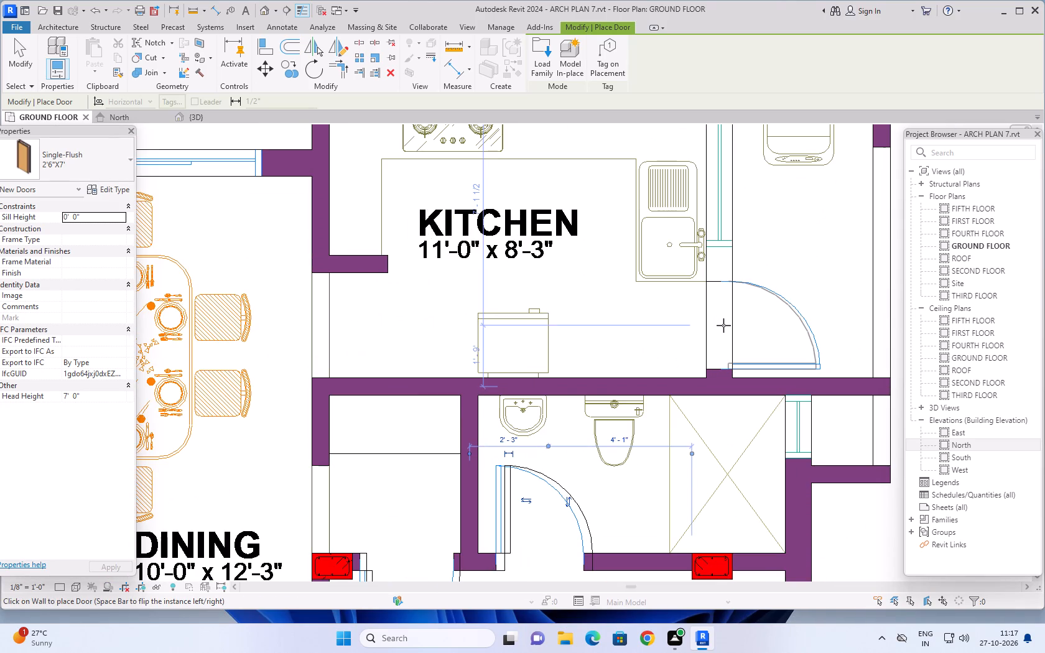
pyautogui.scroll(3, 723, 325)
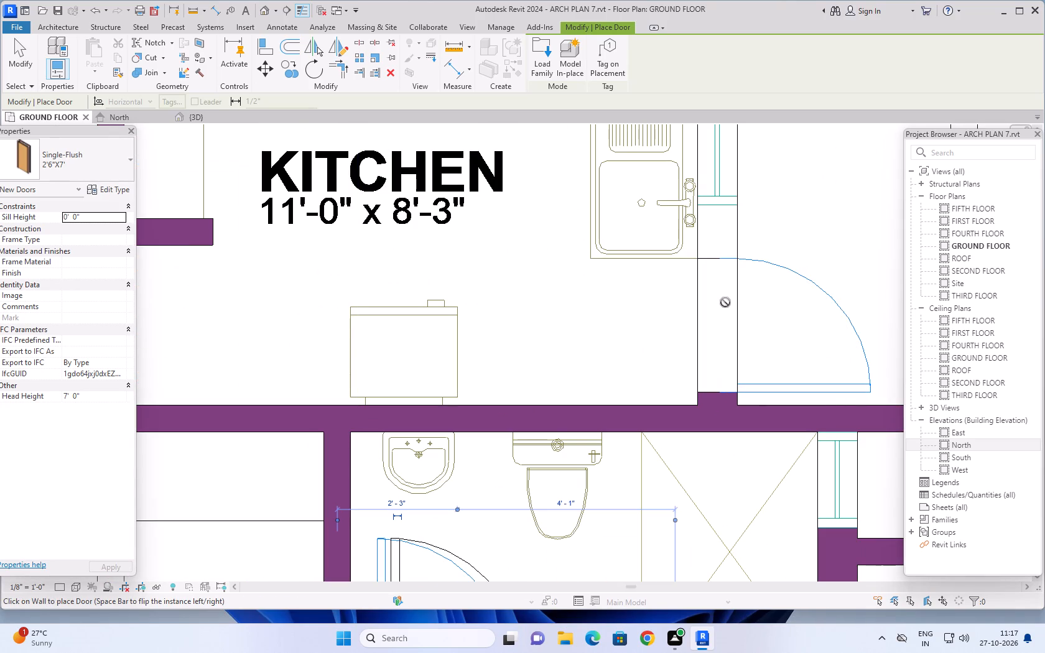
pyautogui.click(736, 295)
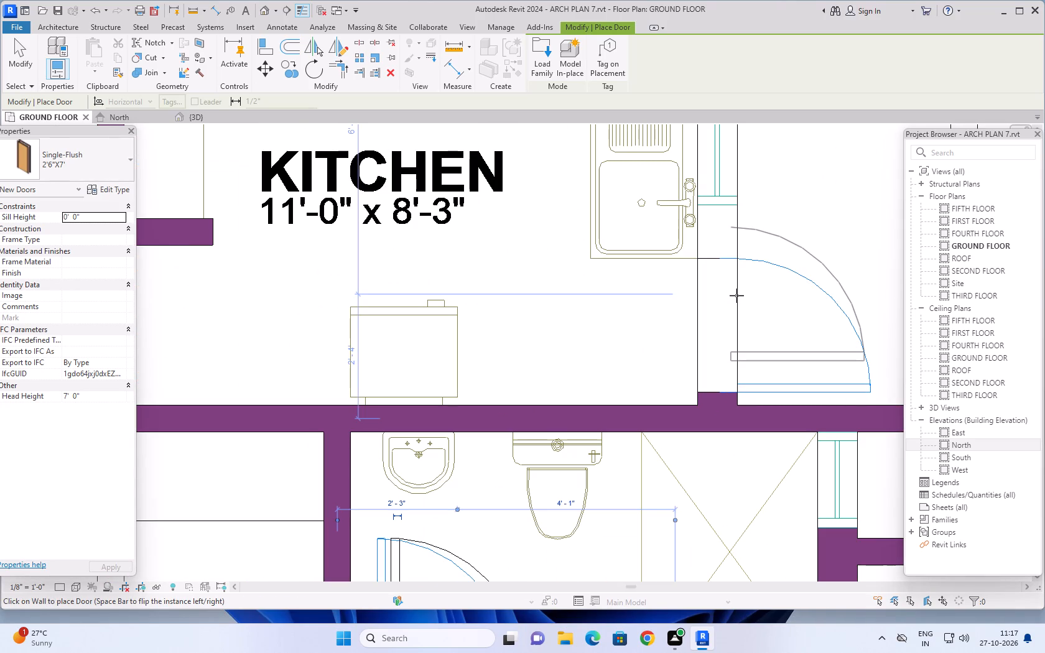
# Place a 2'6"X7' door in the upper apartment's 10'-0" x 11'-0" bedroom entrance beside the dining area, swinging into the bedroom.
pyautogui.scroll(-13, 695, 322)
pyautogui.scroll(-1, 641, 338)
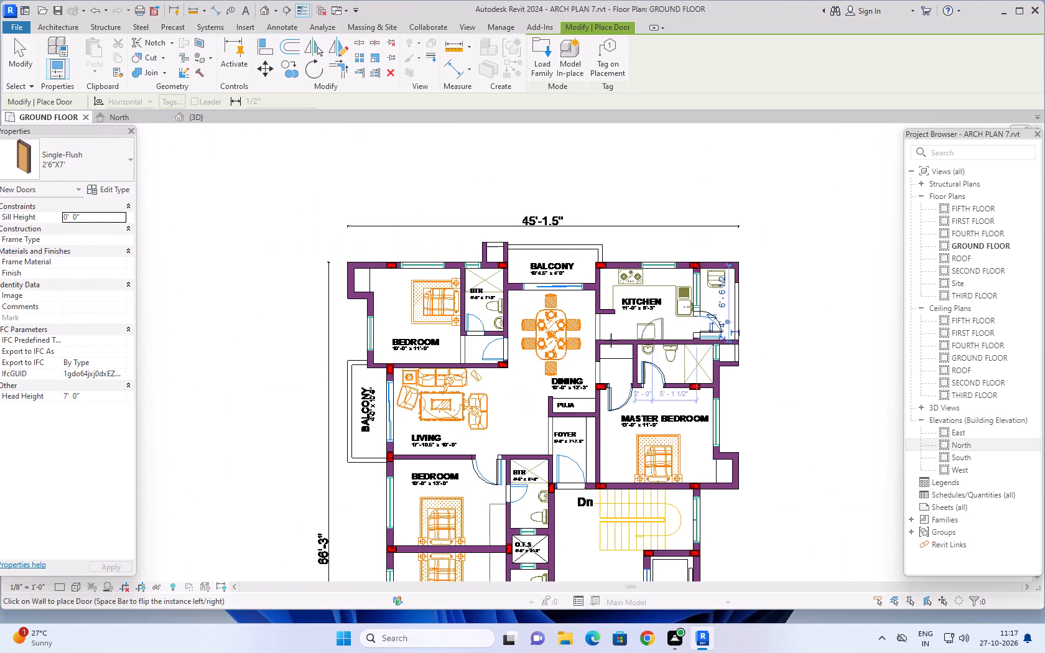
pyautogui.scroll(14, 497, 358)
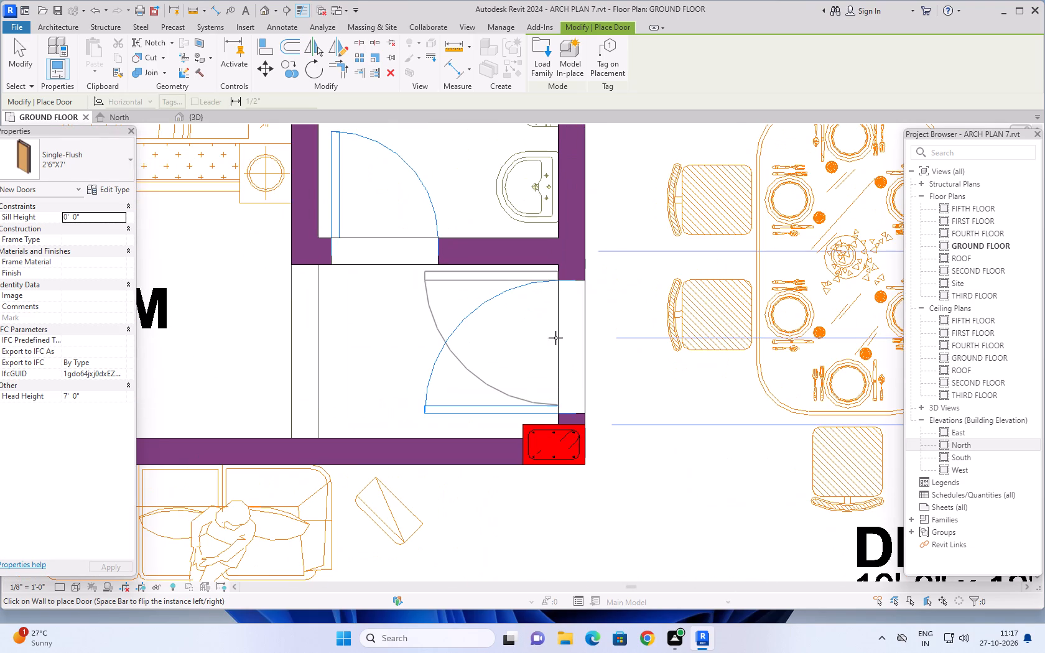
pyautogui.press('space')
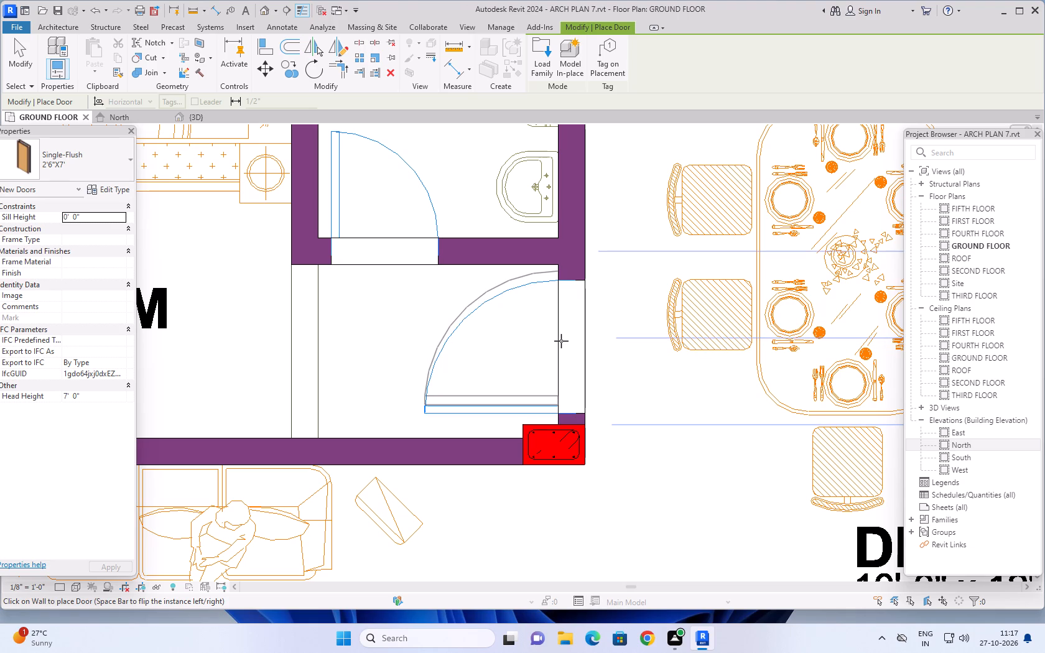
pyautogui.click(561, 341)
pyautogui.scroll(-5, 504, 343)
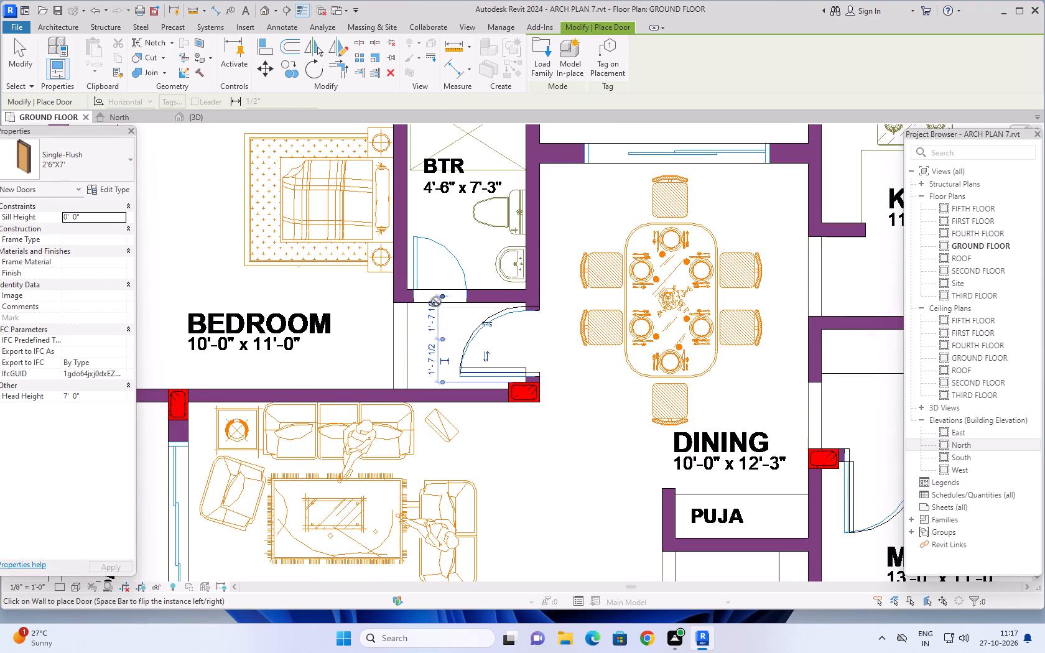
# Examine the bathroom and foyer door openings in both apartments against the 2'6"X7' door size.
pyautogui.scroll(5, 436, 302)
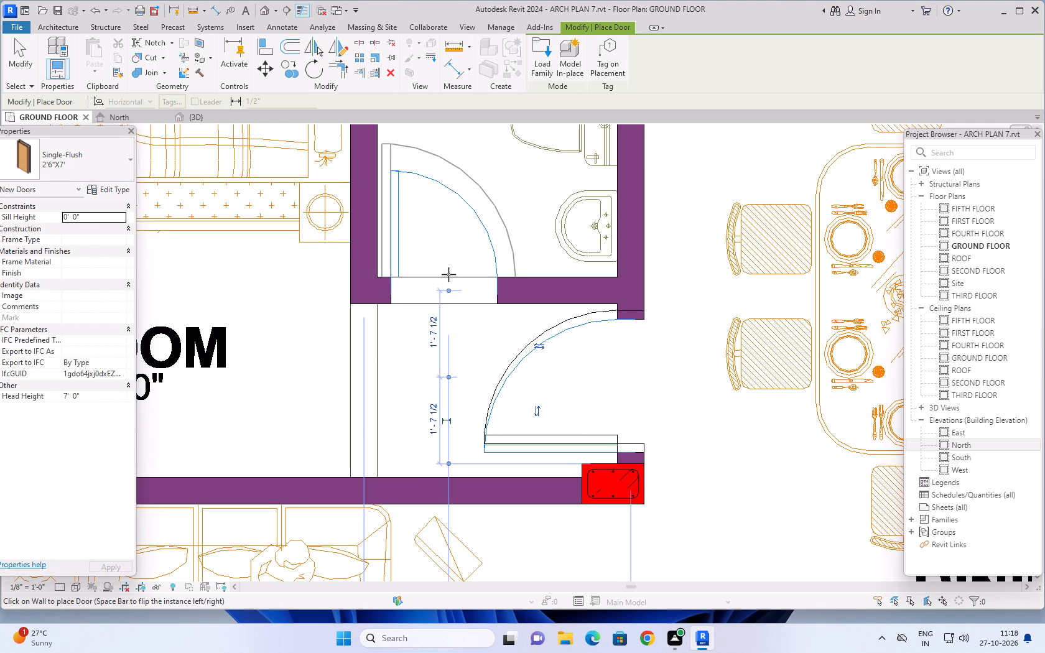
pyautogui.scroll(-9, 448, 274)
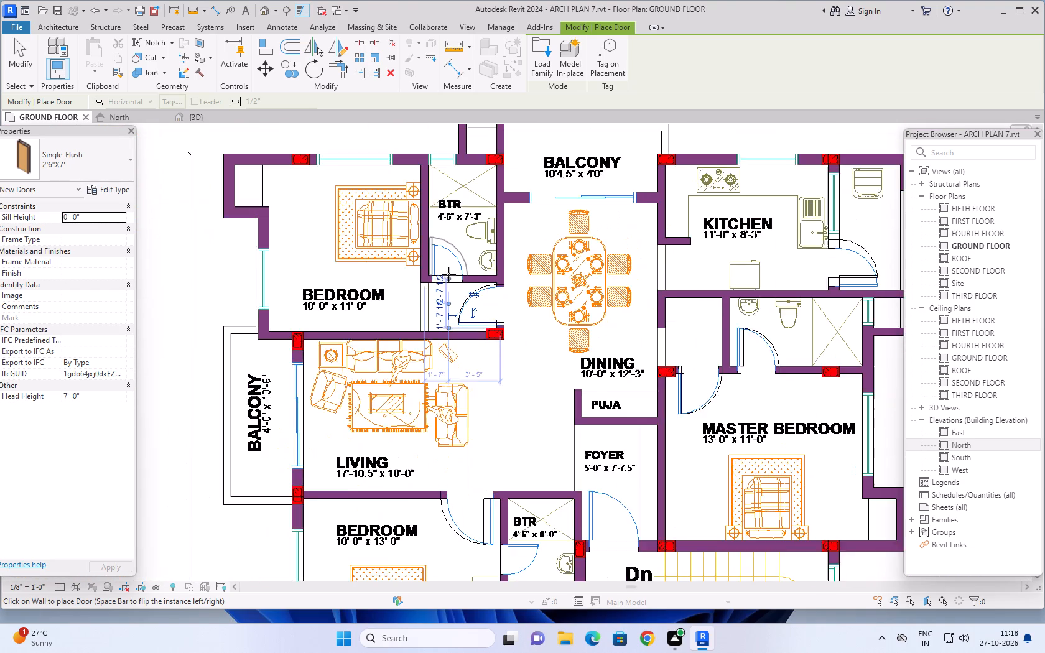
pyautogui.scroll(-2, 448, 274)
pyautogui.scroll(-2, 488, 386)
pyautogui.moveTo(488, 392); pyautogui.dragTo(422, 330, button='middle')
pyautogui.moveTo(414, 323); pyautogui.dragTo(352, 371, button='middle')
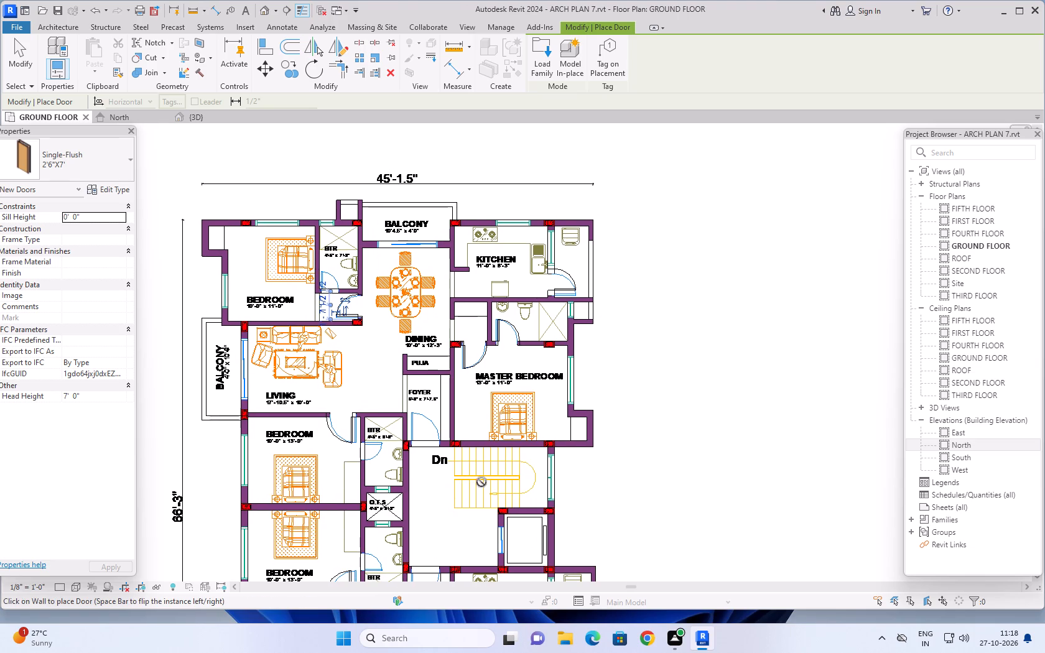
pyautogui.scroll(4, 403, 459)
pyautogui.scroll(7, 453, 436)
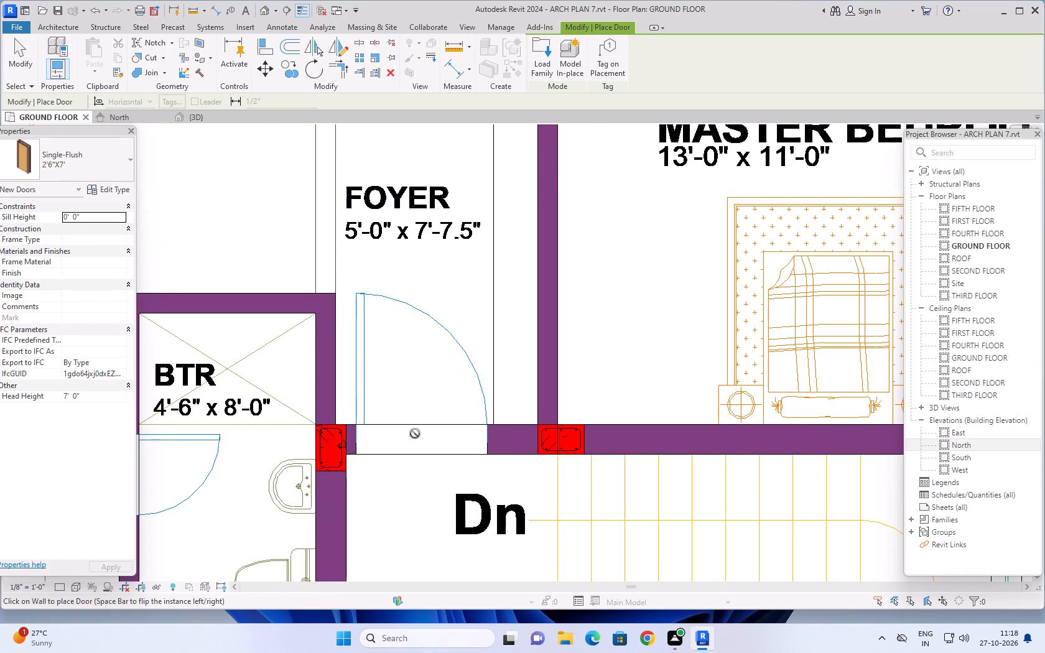
pyautogui.scroll(-9, 426, 422)
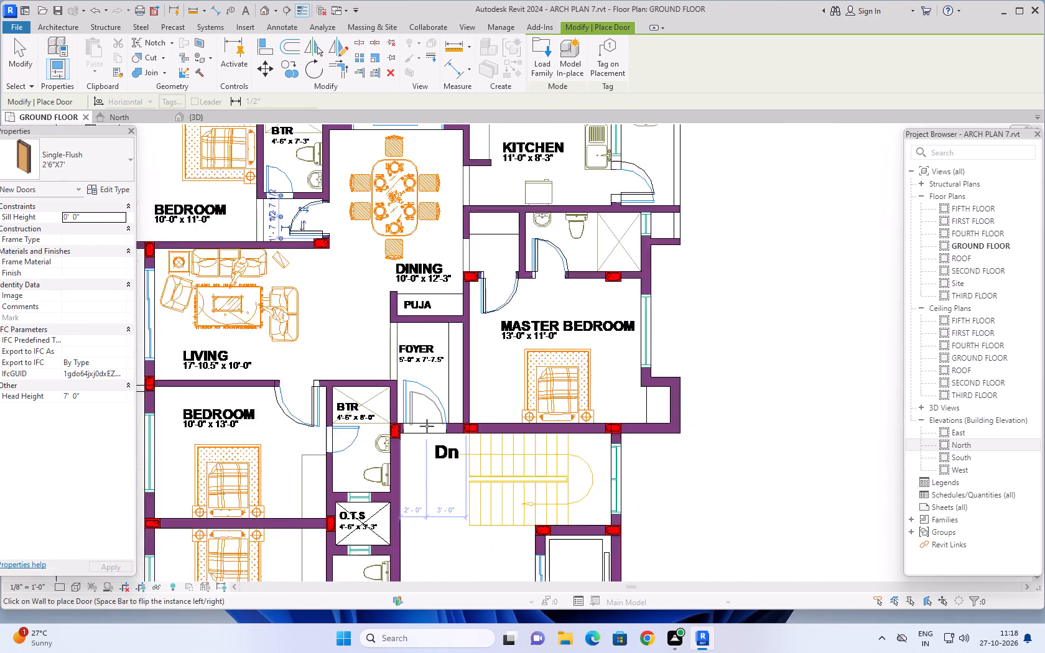
pyautogui.scroll(-2, 427, 431)
pyautogui.moveTo(428, 494); pyautogui.dragTo(477, 489, button='middle')
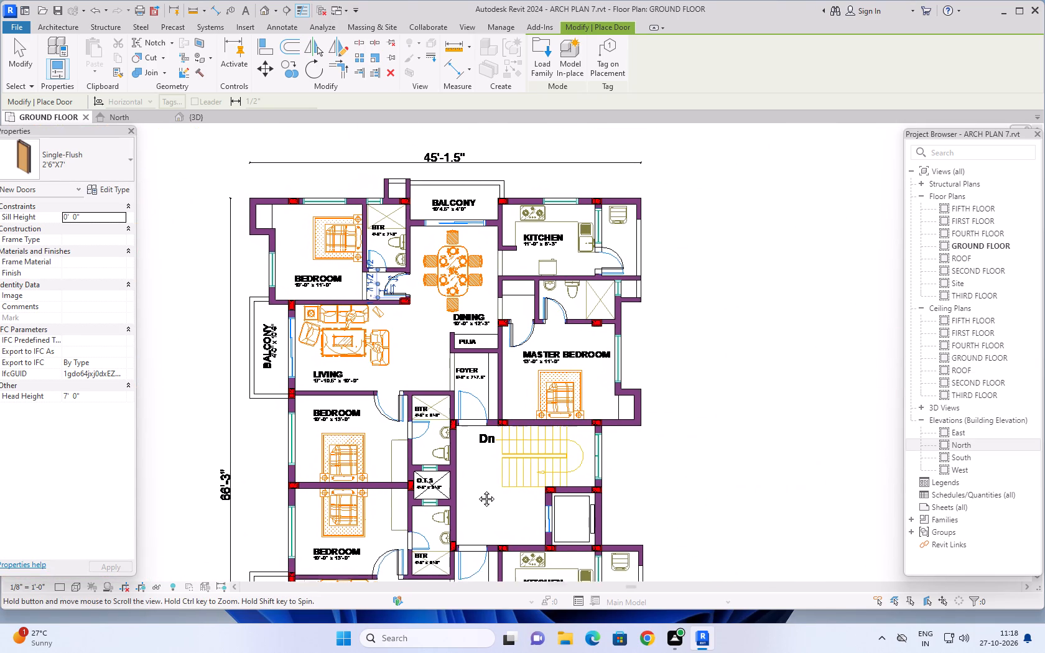
pyautogui.moveTo(477, 489); pyautogui.dragTo(485, 503, button='middle')
pyautogui.scroll(10, 399, 462)
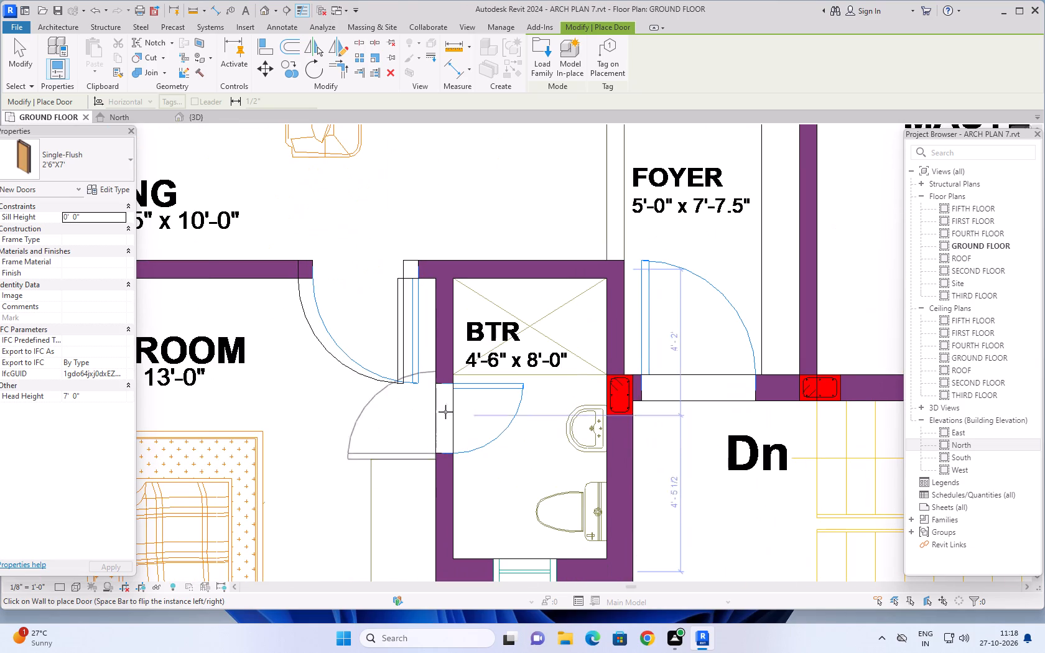
pyautogui.scroll(-9, 453, 424)
pyautogui.scroll(1, 453, 424)
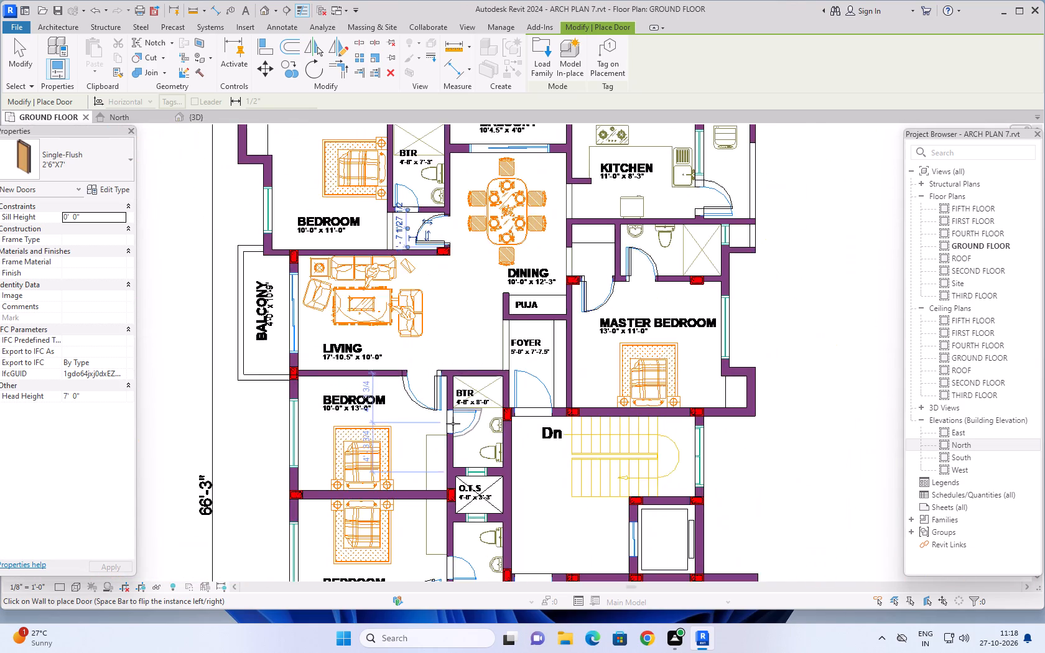
pyautogui.scroll(-4, 453, 424)
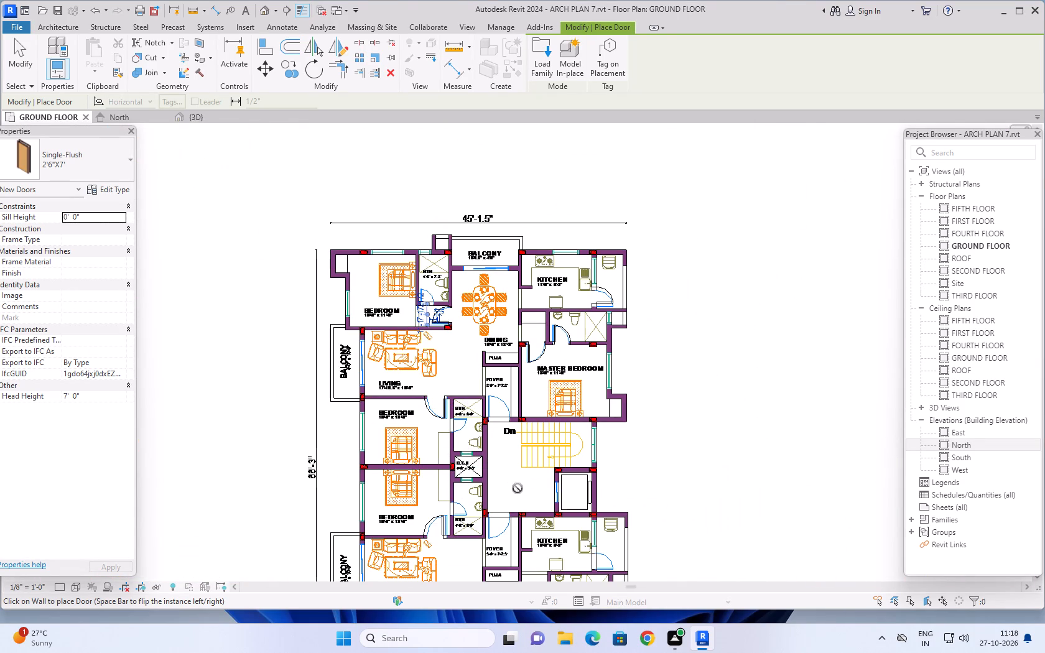
pyautogui.moveTo(518, 486); pyautogui.dragTo(469, 413, button='middle')
pyautogui.scroll(11, 458, 453)
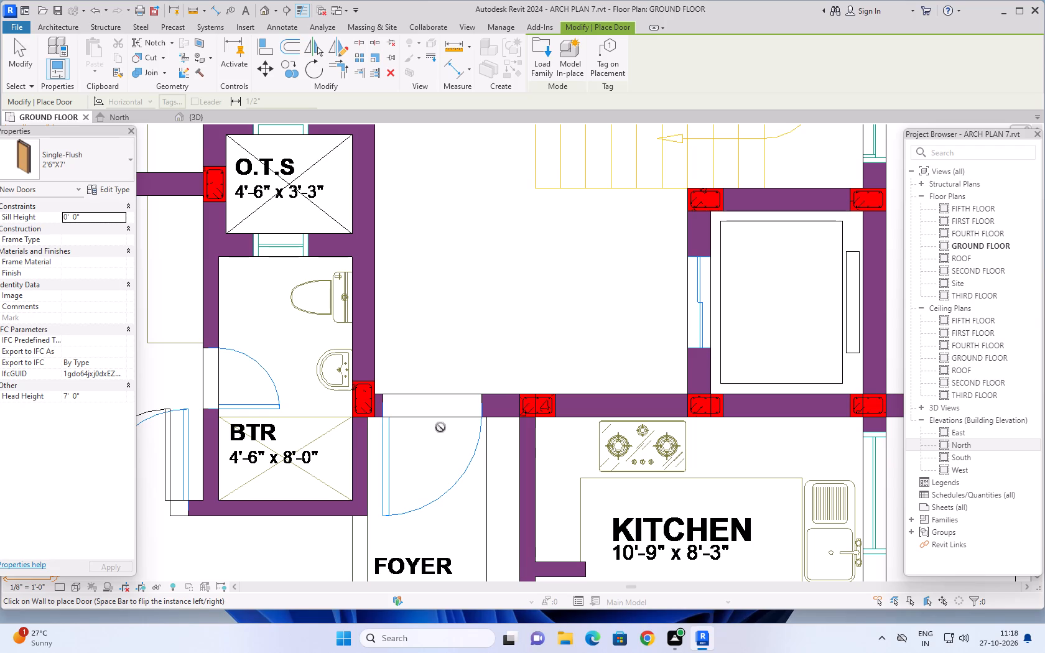
pyautogui.press('space')
pyautogui.scroll(-5, 254, 450)
pyautogui.scroll(10, 225, 417)
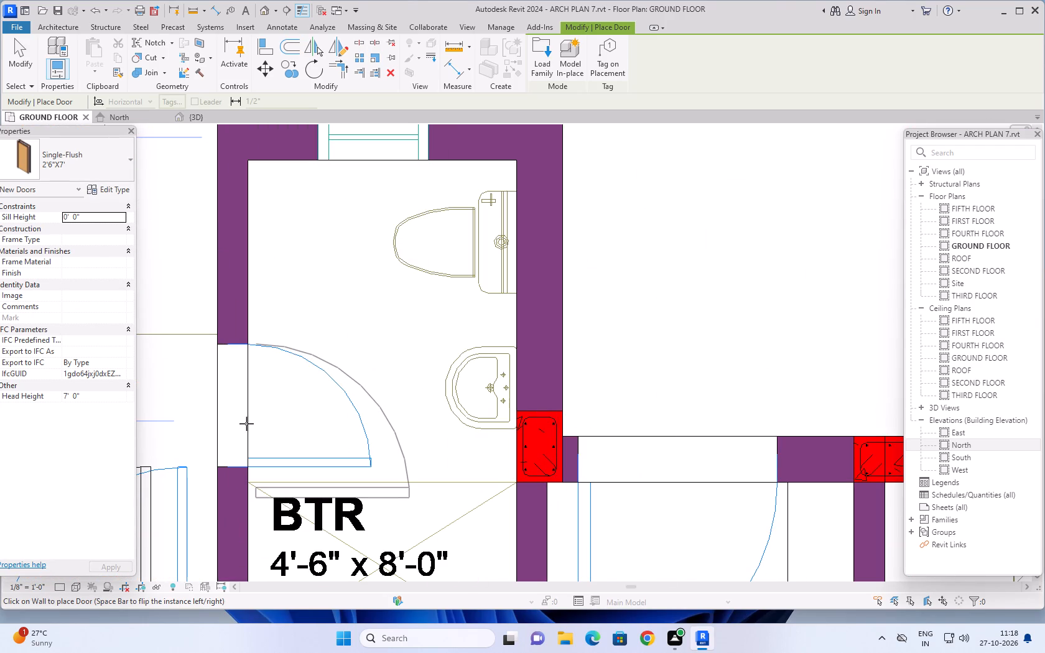
pyautogui.scroll(-14, 249, 428)
pyautogui.moveTo(262, 509); pyautogui.dragTo(295, 456, button='middle')
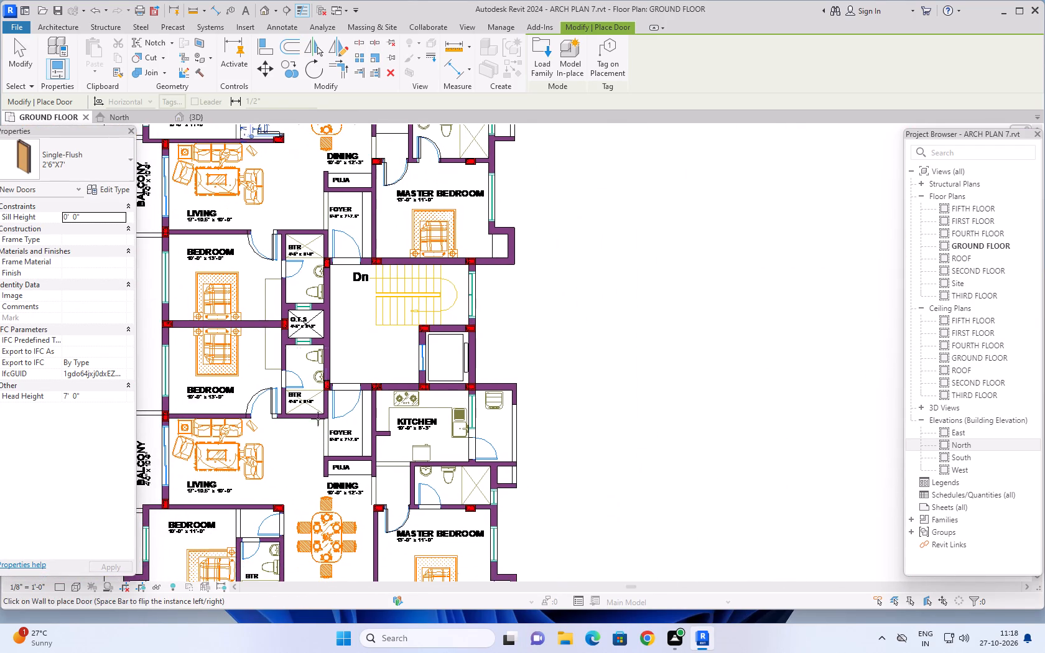
pyautogui.moveTo(328, 403); pyautogui.dragTo(338, 389, button='middle')
pyautogui.moveTo(343, 382); pyautogui.dragTo(348, 375, button='middle')
pyautogui.moveTo(352, 369); pyautogui.dragTo(434, 318, button='middle')
pyautogui.middleClick(434, 318)
pyautogui.middleClick(434, 318)
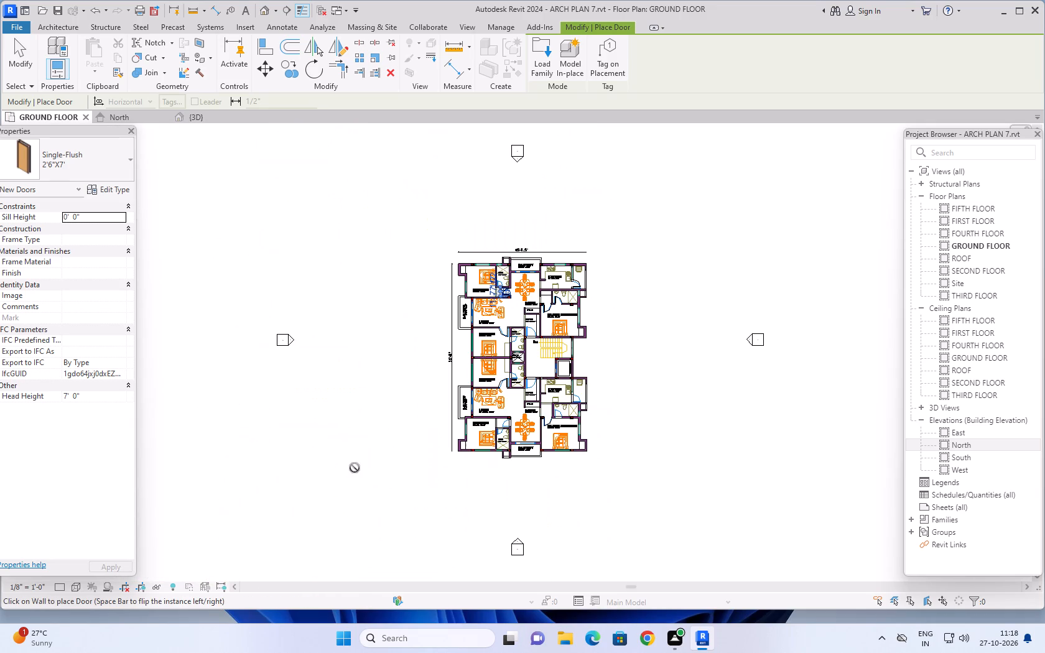
# Place a 2'6"X7' door in the lower apartment's 10'-0" x 11'-0" bedroom entrance beside the dining area, swinging into the bedroom.
pyautogui.scroll(15, 514, 419)
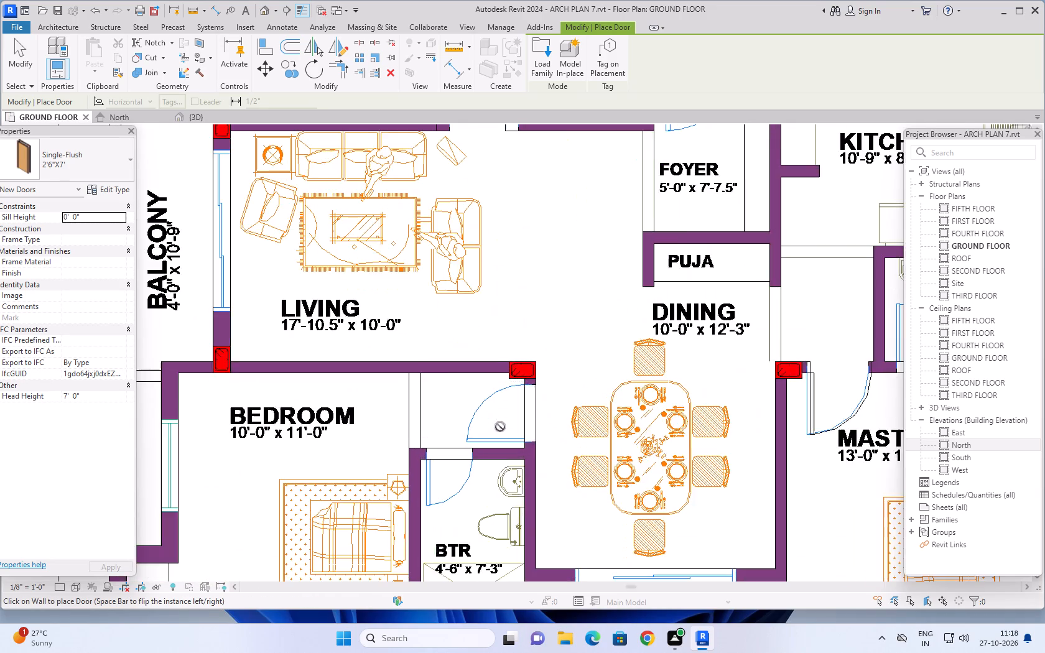
pyautogui.scroll(5, 501, 427)
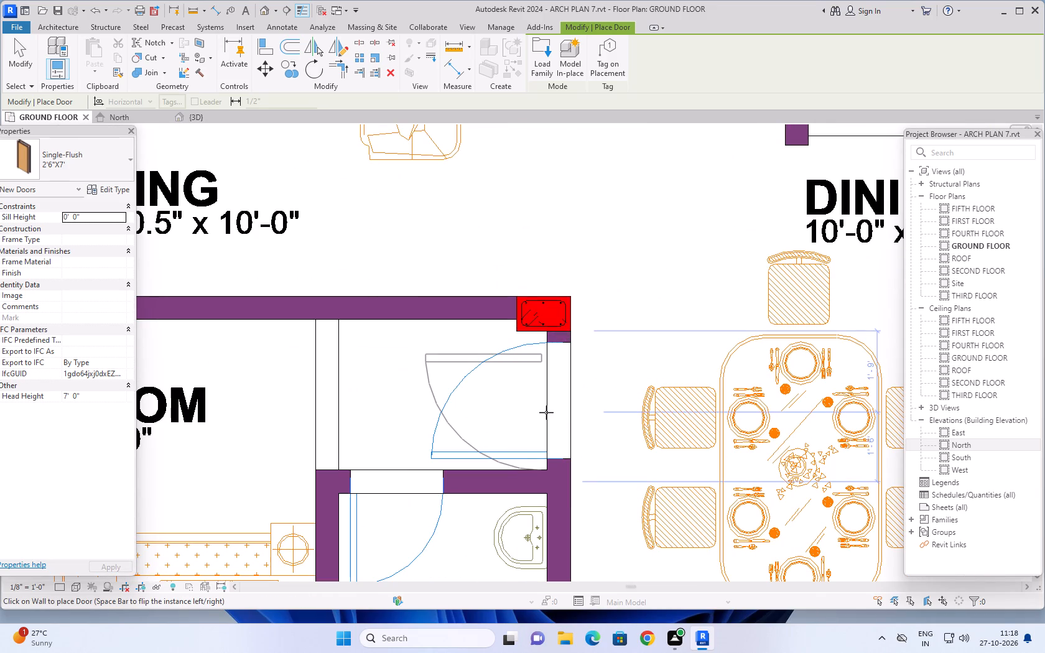
pyautogui.press('space')
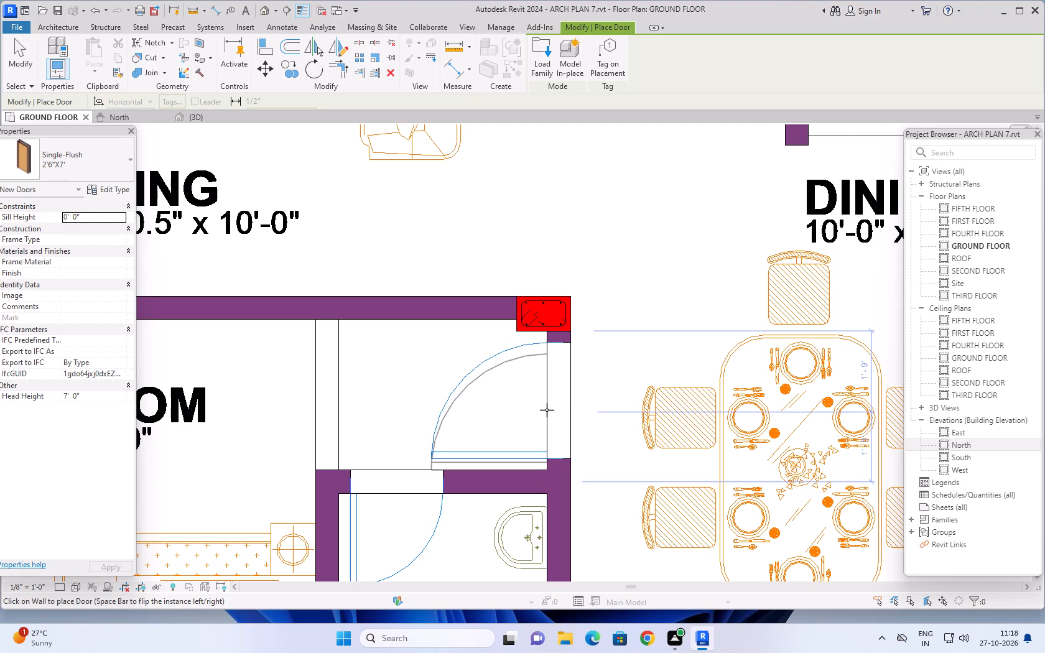
pyautogui.click(547, 410)
pyautogui.scroll(-3, 473, 415)
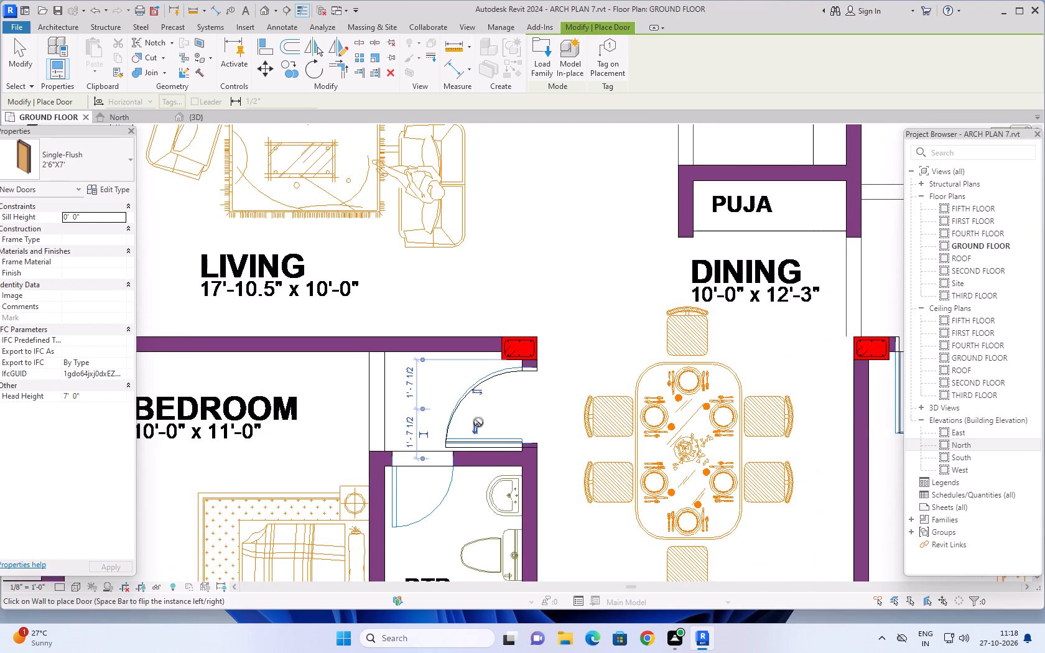
# Place a 2'6"X7' door in the lower apartment's master bathroom opening, swinging into the bathroom.
pyautogui.scroll(-8, 478, 424)
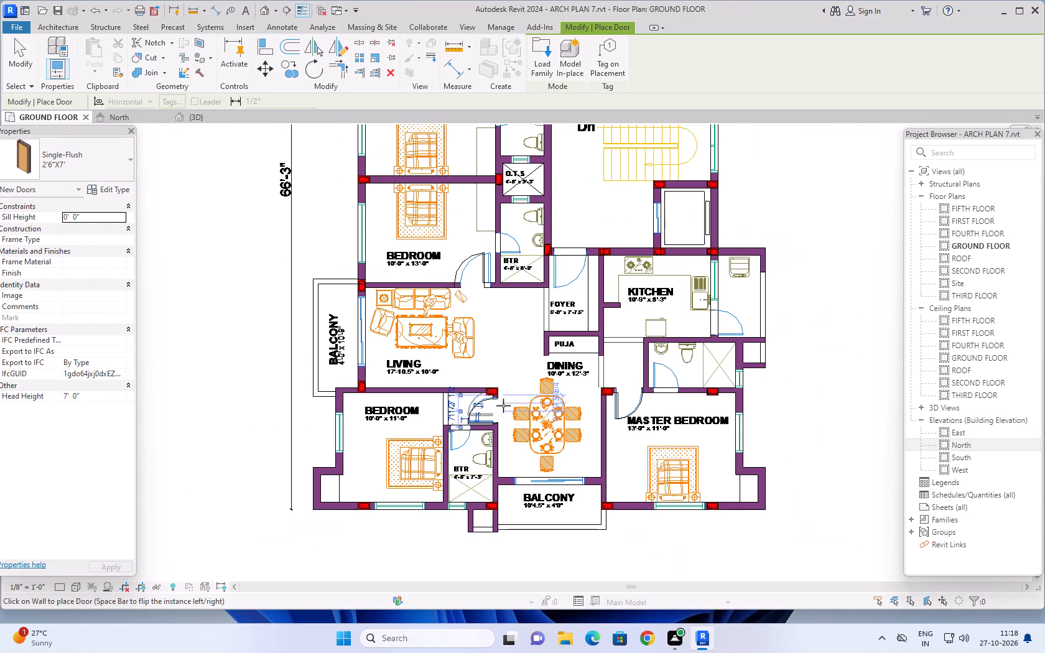
pyautogui.scroll(8, 669, 388)
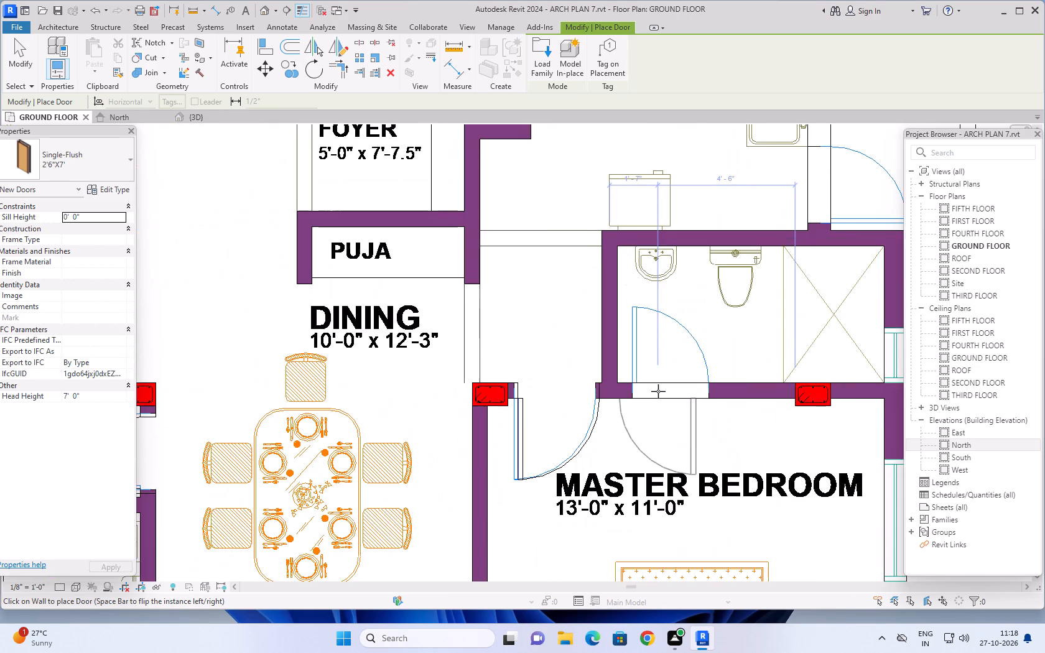
pyautogui.scroll(3, 658, 391)
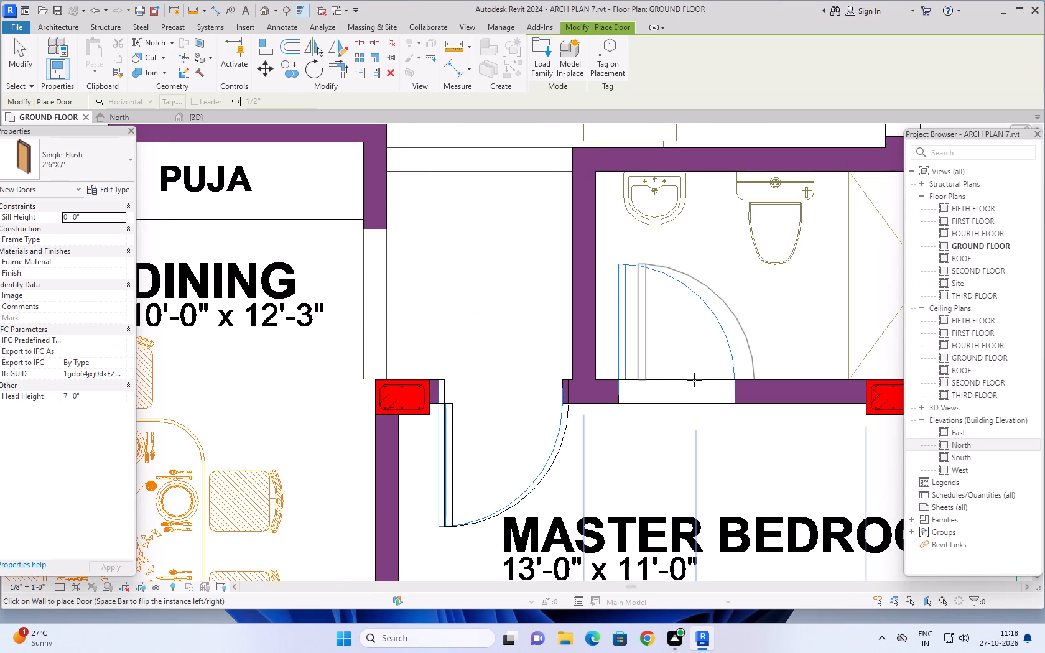
pyautogui.click(694, 380)
pyautogui.scroll(-8, 692, 436)
# Place a 2'6"X7' door in the lower apartment's kitchen utility opening, swinging into the utility area.
pyautogui.moveTo(707, 454); pyautogui.dragTo(629, 526, button='middle')
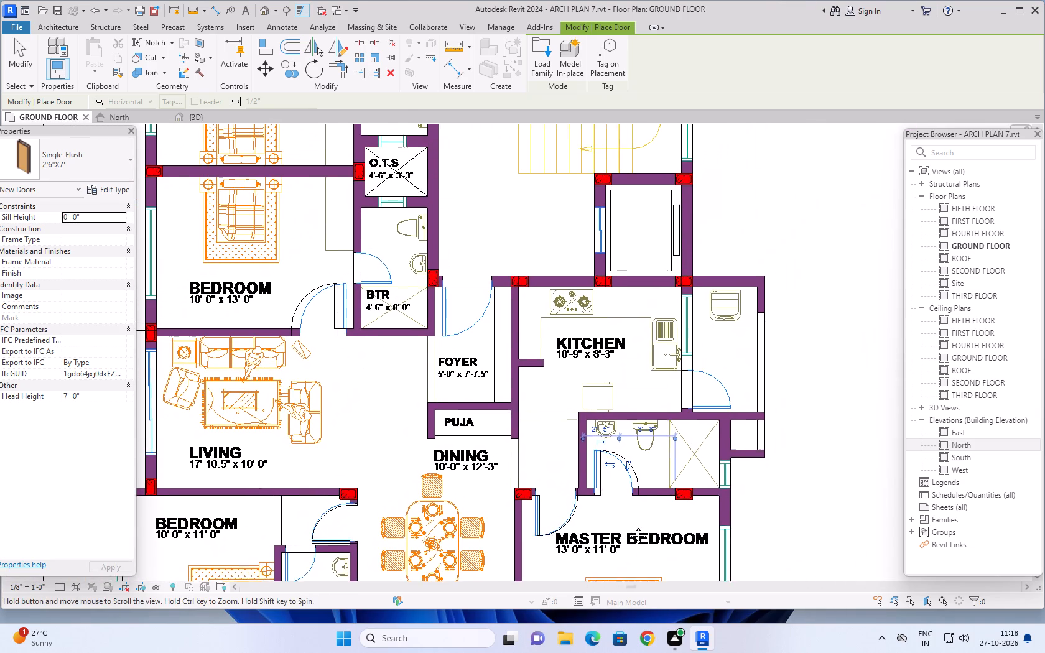
pyautogui.moveTo(629, 526); pyautogui.dragTo(629, 526, button='middle')
pyautogui.scroll(8, 686, 409)
pyautogui.press('space')
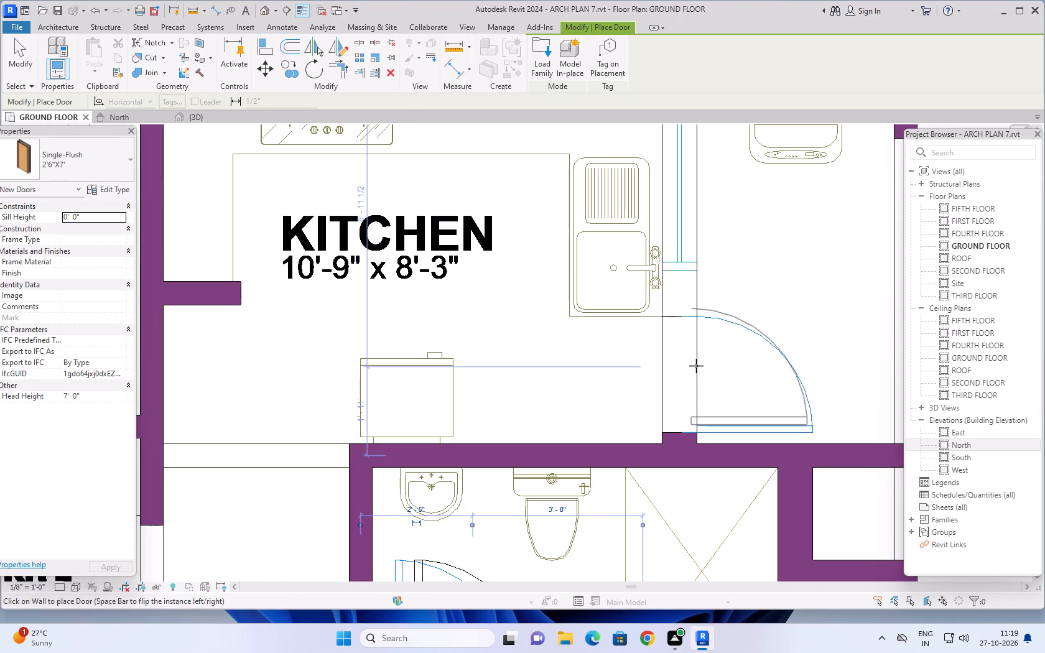
pyautogui.click(696, 366)
pyautogui.scroll(-11, 696, 366)
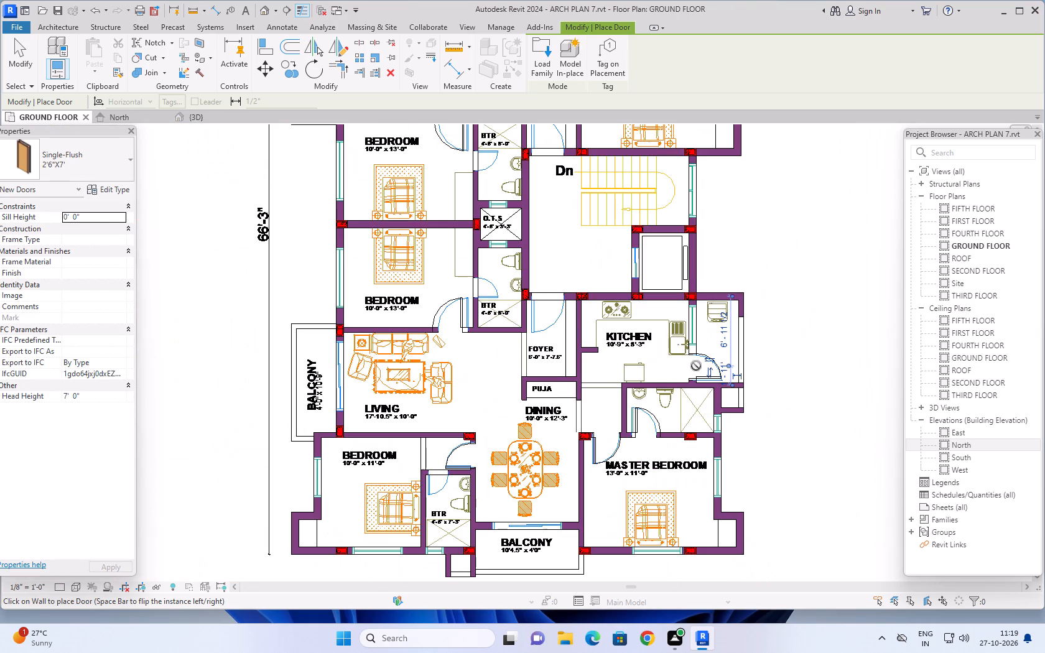
# Review the ground floor plan of both apartments for door openings that still need doors.
pyautogui.scroll(-2, 696, 366)
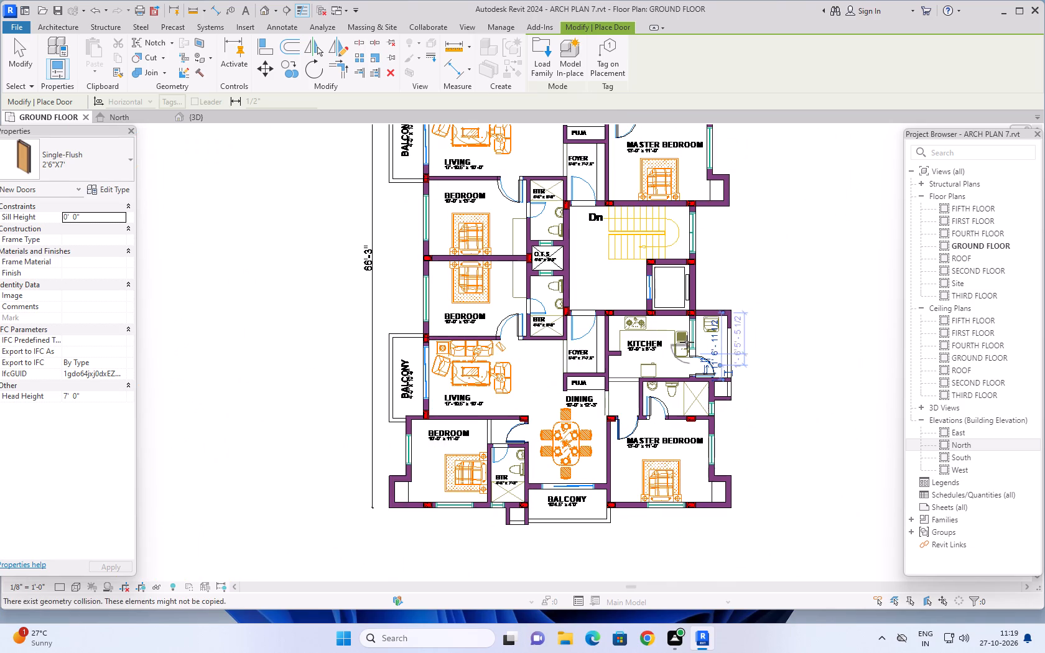
pyautogui.scroll(-1, 690, 375)
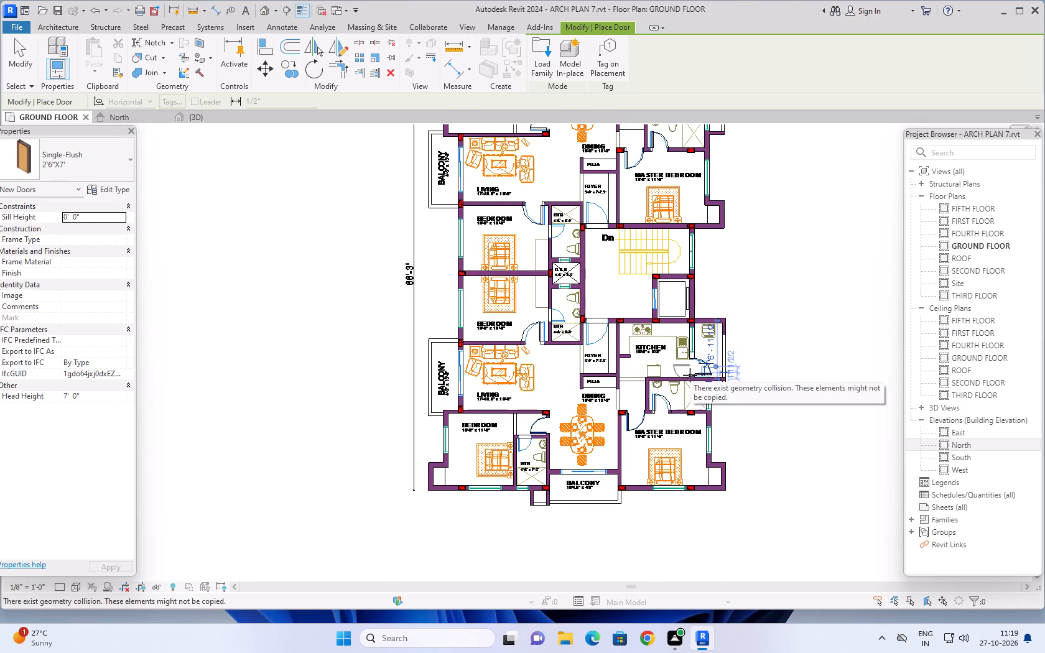
pyautogui.scroll(-2, 690, 375)
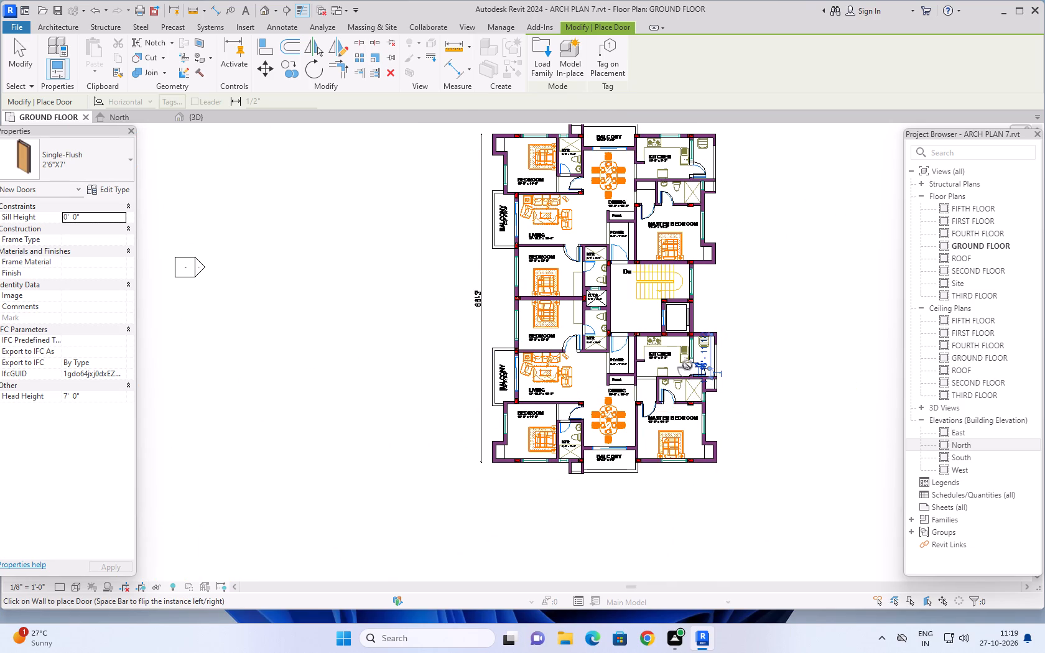
pyautogui.scroll(1, 684, 364)
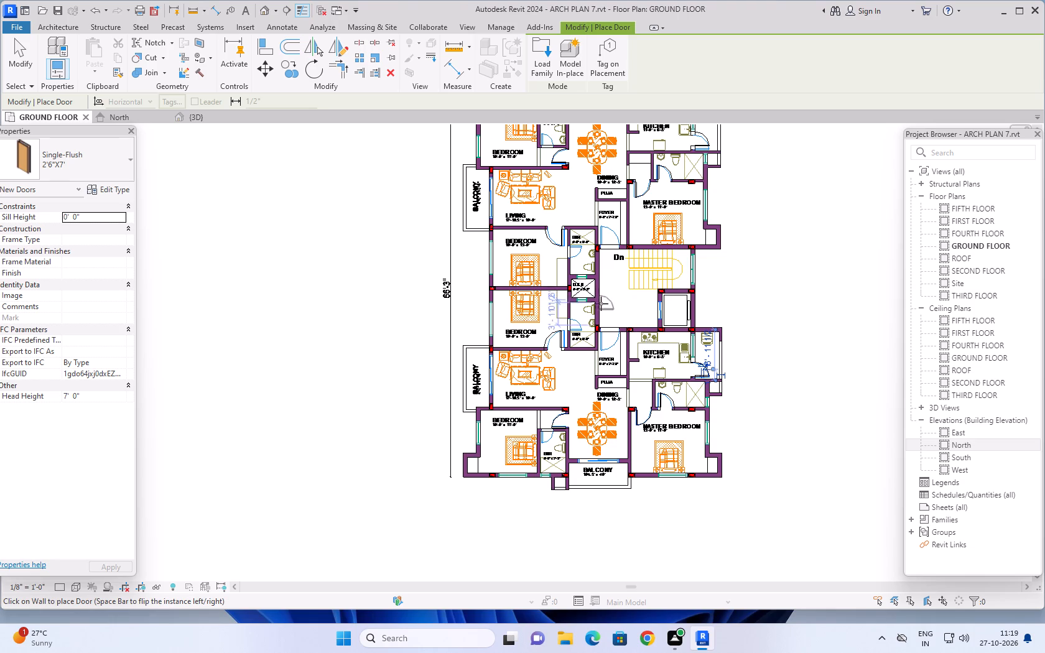
pyautogui.scroll(4, 597, 302)
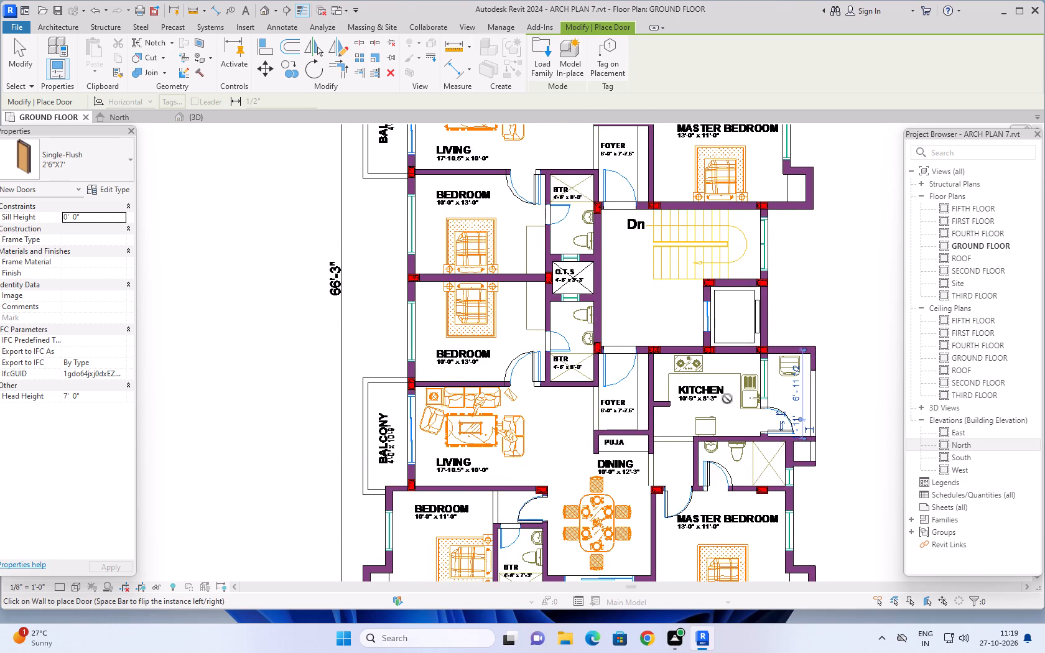
pyautogui.scroll(-2, 727, 399)
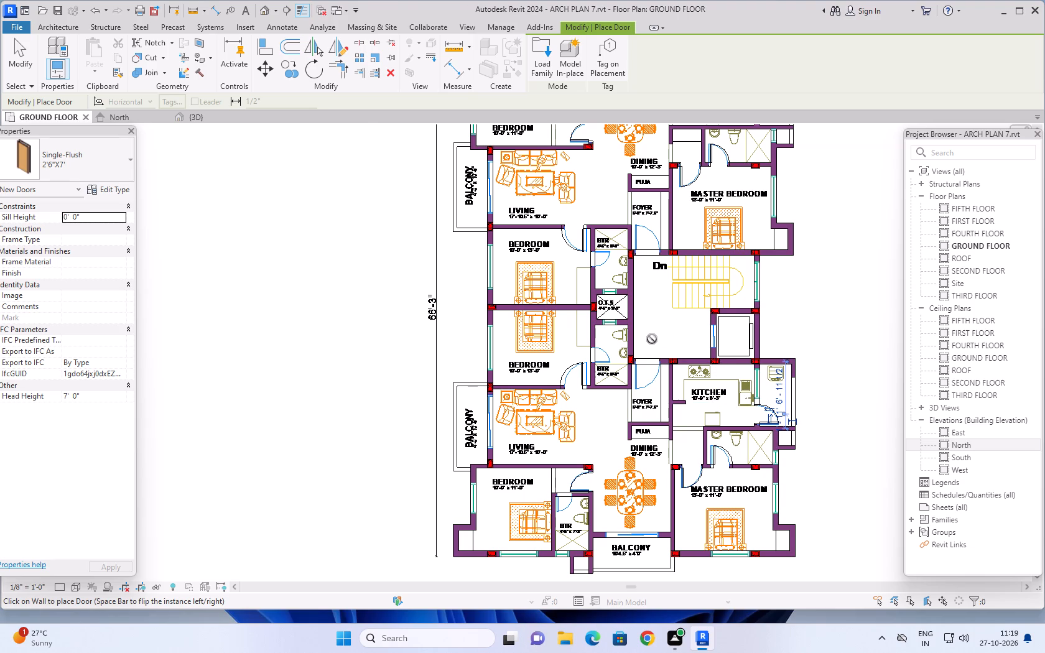
pyautogui.scroll(4, 652, 338)
pyautogui.scroll(-1, 664, 337)
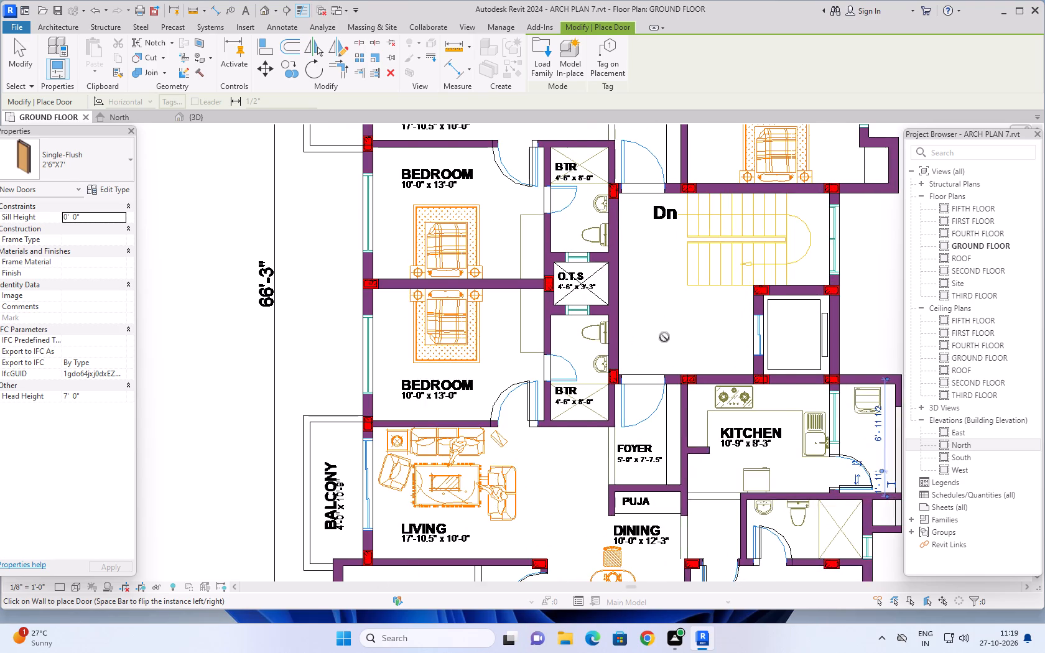
pyautogui.scroll(-2, 664, 337)
pyautogui.moveTo(677, 325); pyautogui.dragTo(653, 341, button='middle')
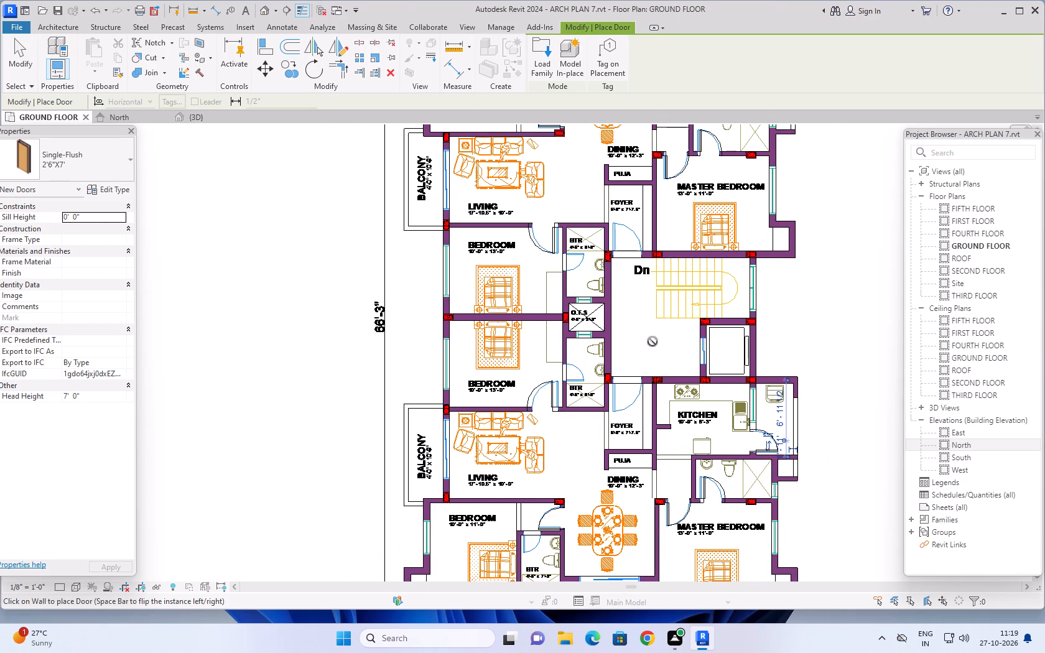
pyautogui.scroll(-3, 651, 341)
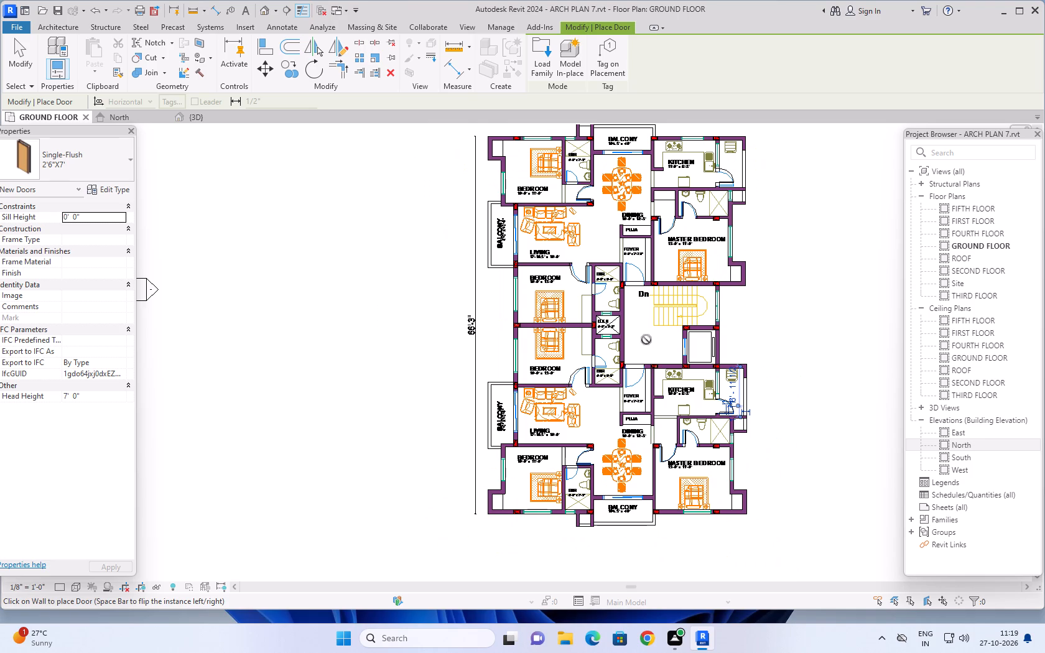
pyautogui.scroll(-2, 669, 334)
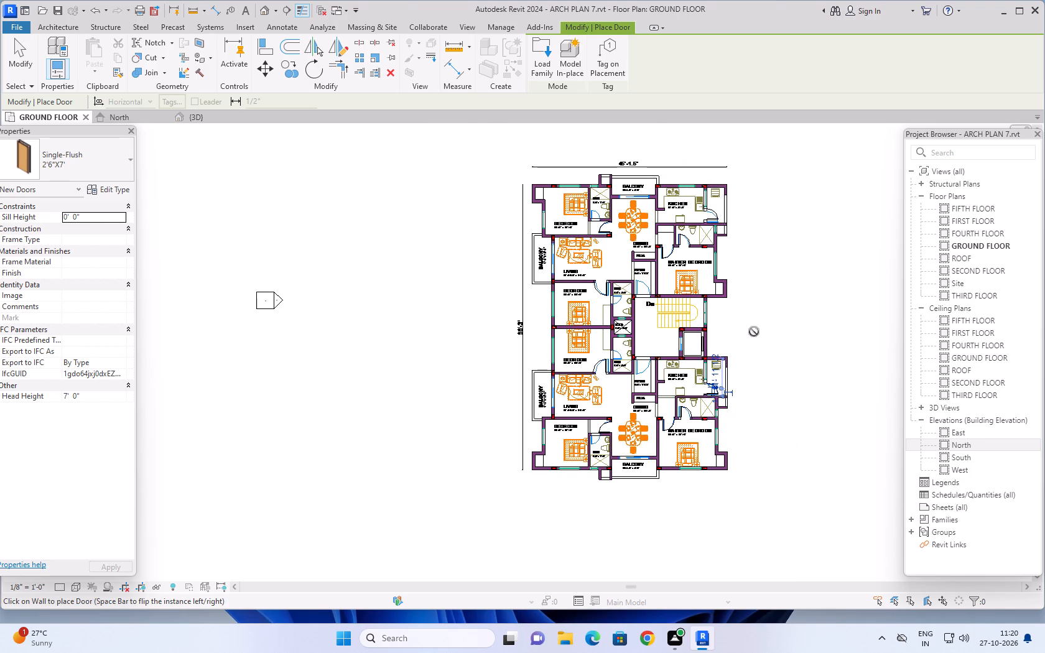
pyautogui.moveTo(769, 330); pyautogui.dragTo(678, 328, button='middle')
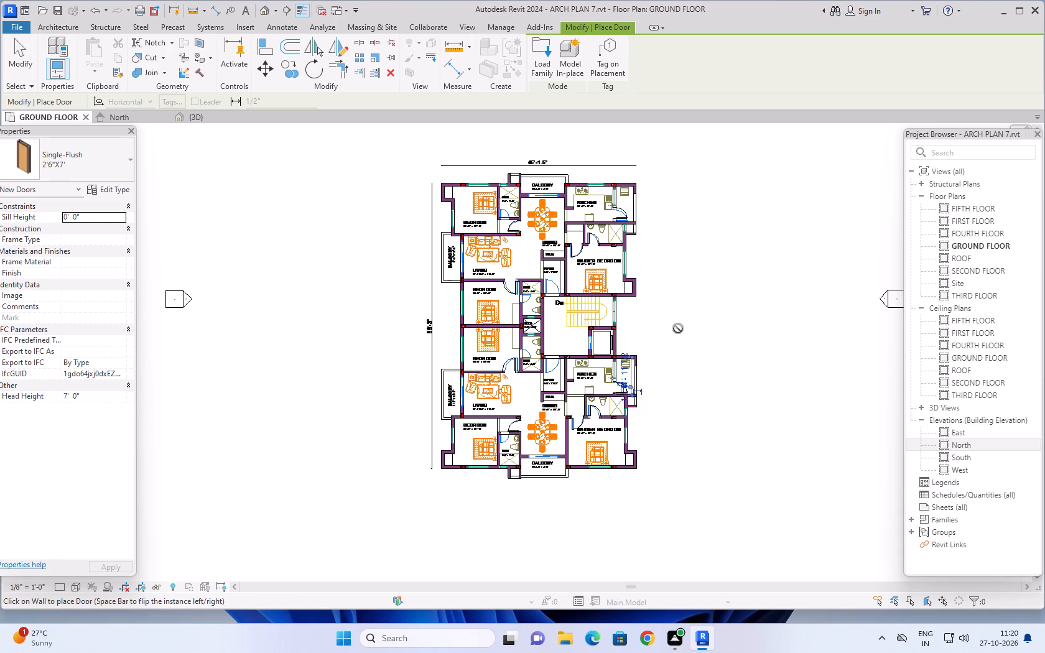
# Check the staircase, lift and foyer entrances, along with the rest of the ground floor plan, for openings still missing doors.
pyautogui.scroll(5, 677, 327)
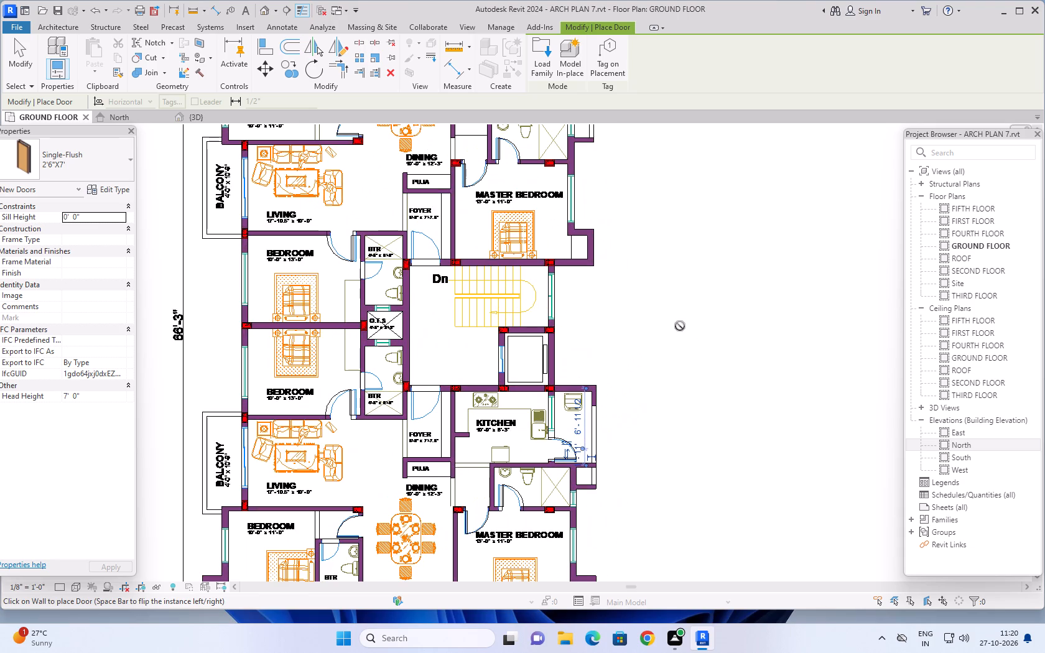
pyautogui.scroll(3, 624, 295)
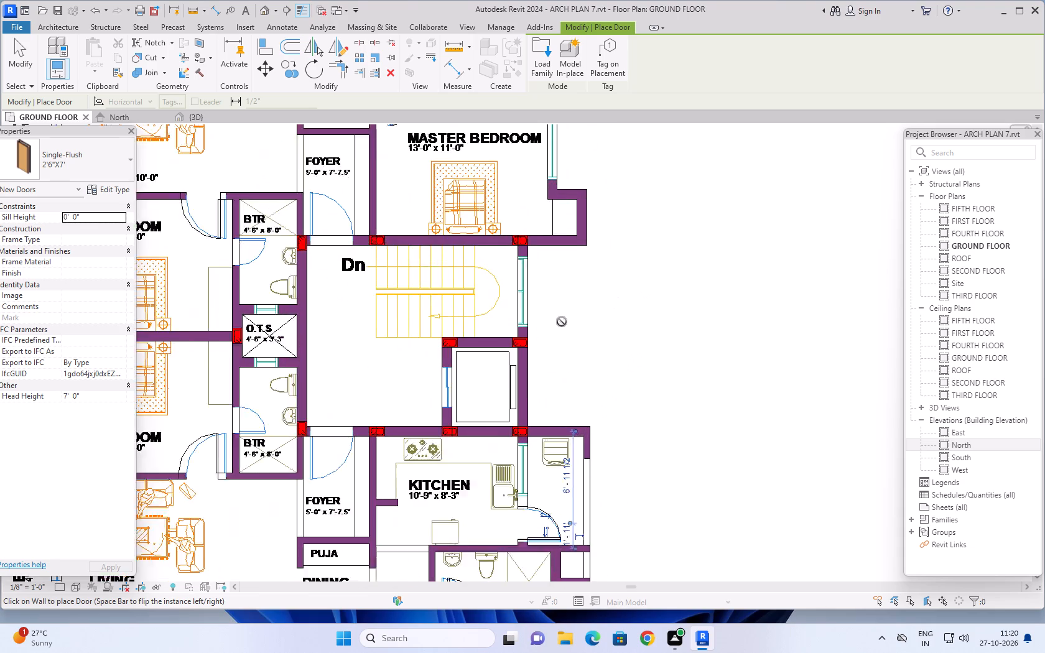
pyautogui.scroll(2, 562, 322)
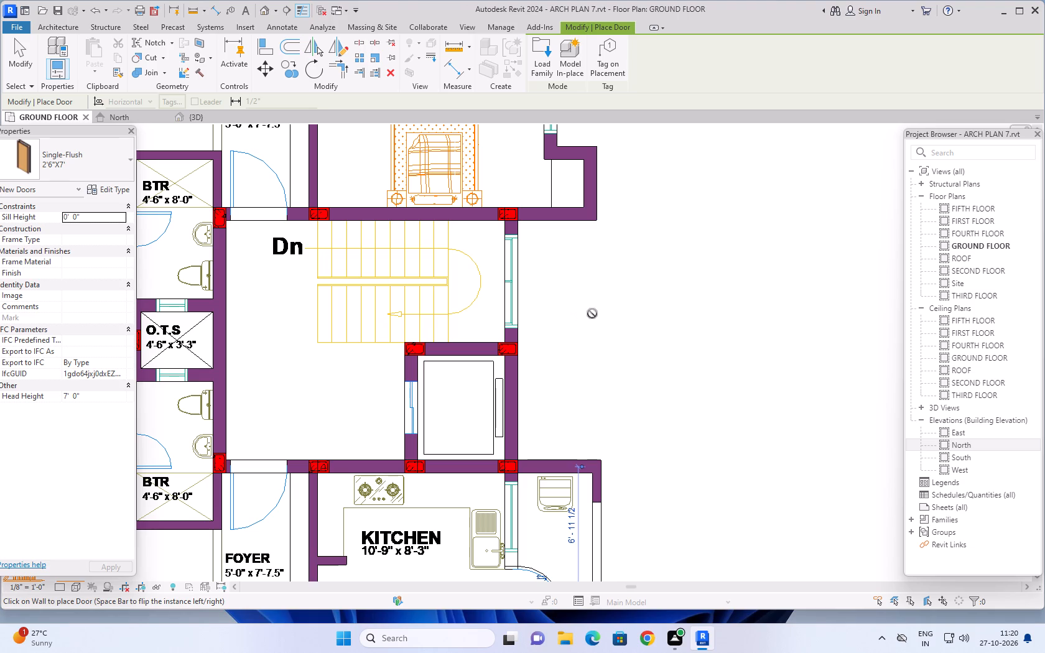
pyautogui.scroll(-6, 605, 297)
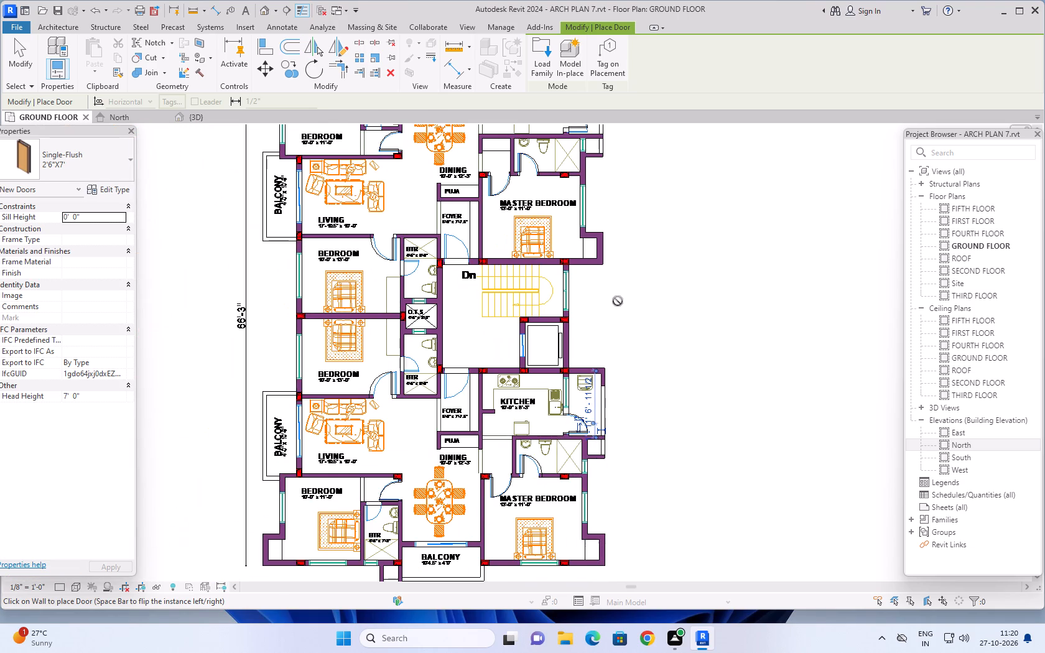
pyautogui.moveTo(644, 290); pyautogui.dragTo(644, 333, button='middle')
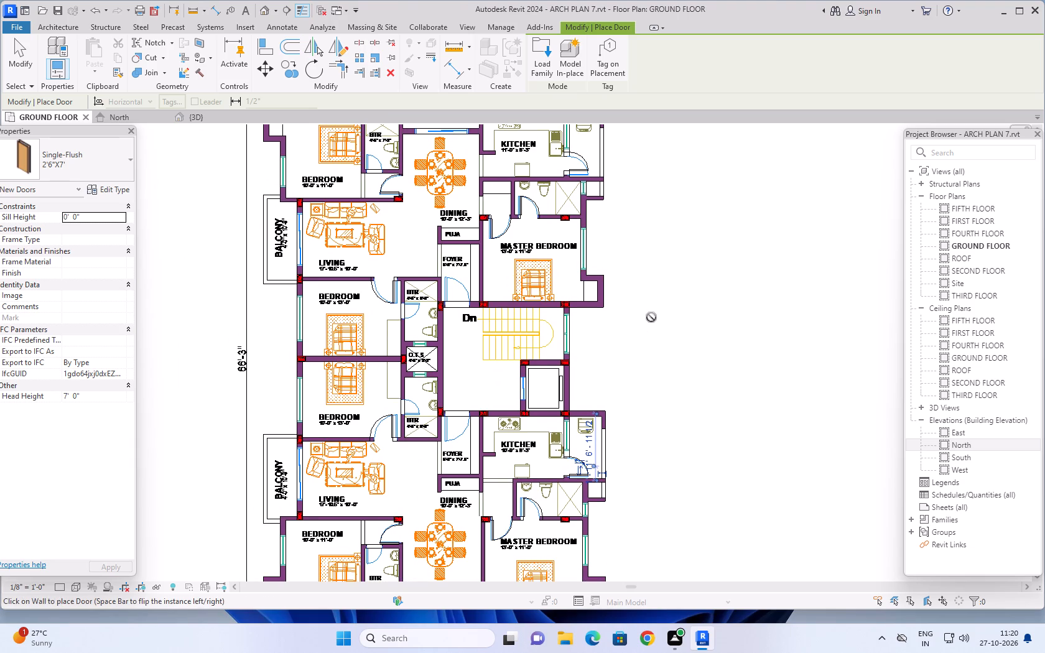
pyautogui.moveTo(651, 315); pyautogui.dragTo(683, 339, button='middle')
pyautogui.scroll(-1, 655, 317)
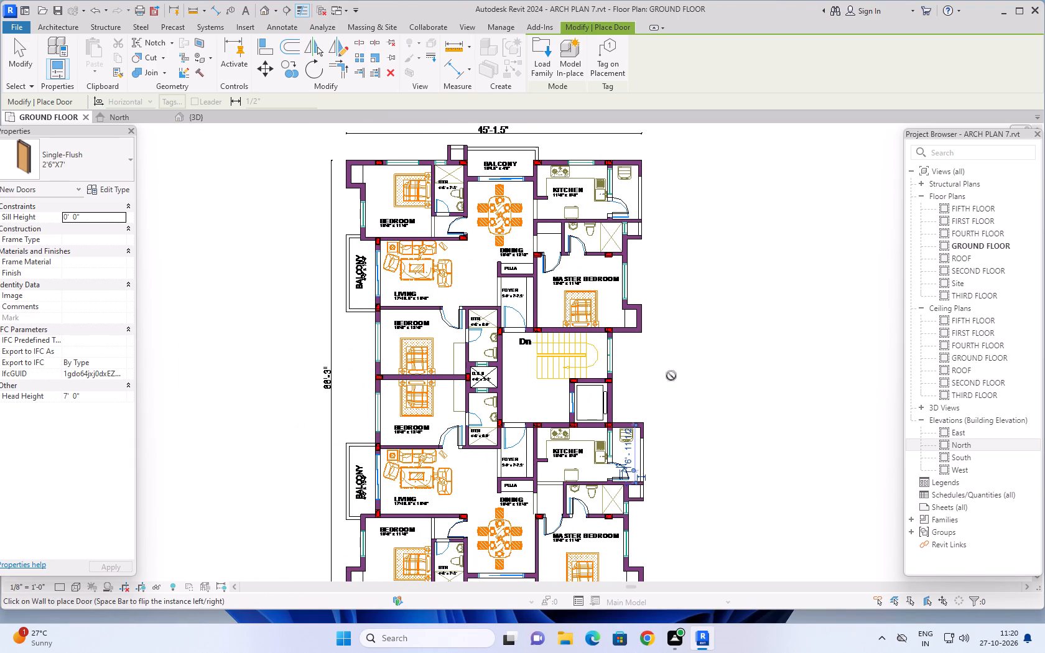
pyautogui.scroll(-1, 644, 457)
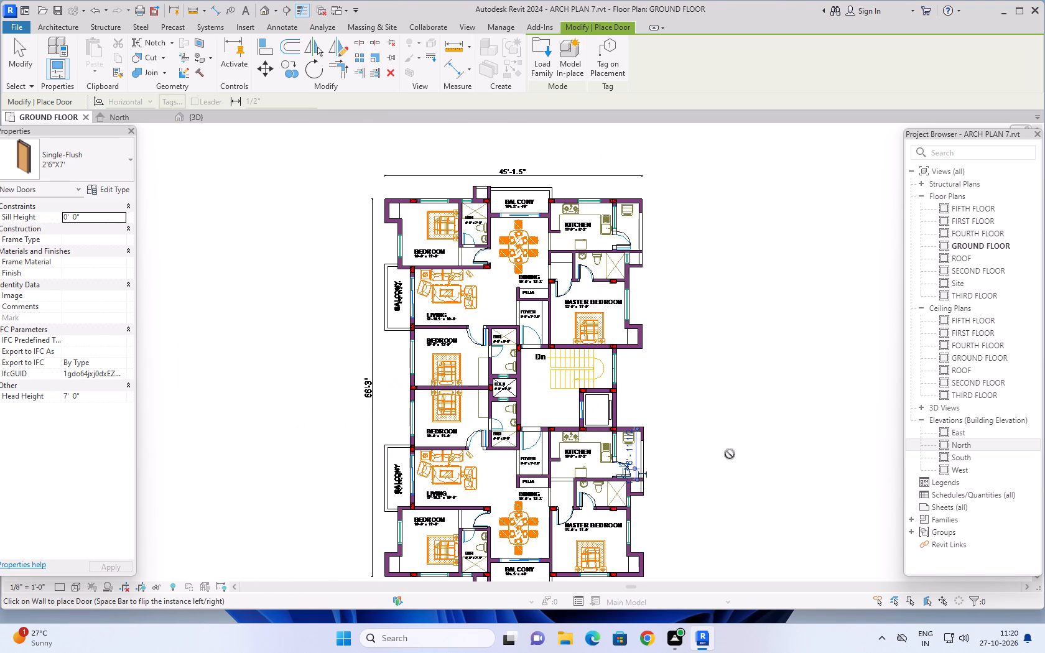
pyautogui.moveTo(717, 448); pyautogui.dragTo(713, 399, button='middle')
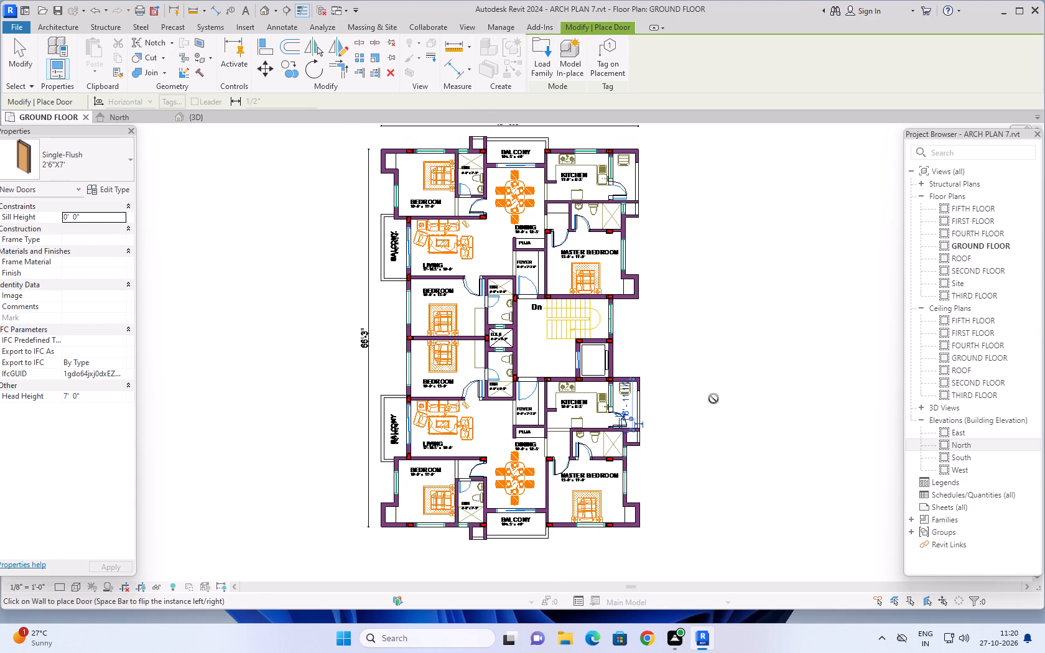
pyautogui.scroll(1, 713, 399)
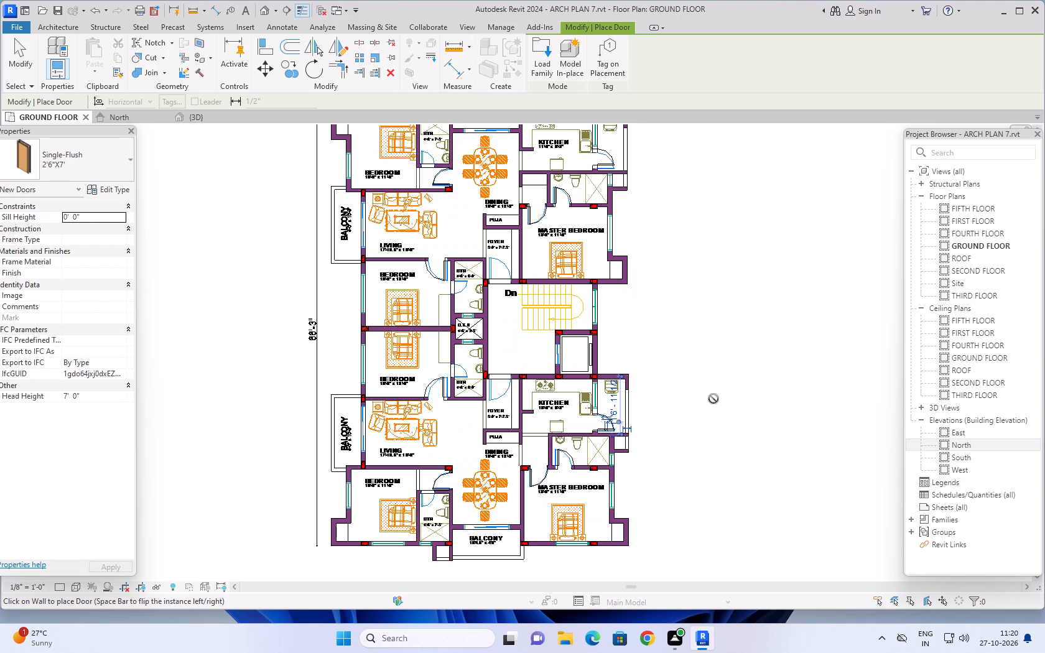
pyautogui.scroll(-1, 713, 399)
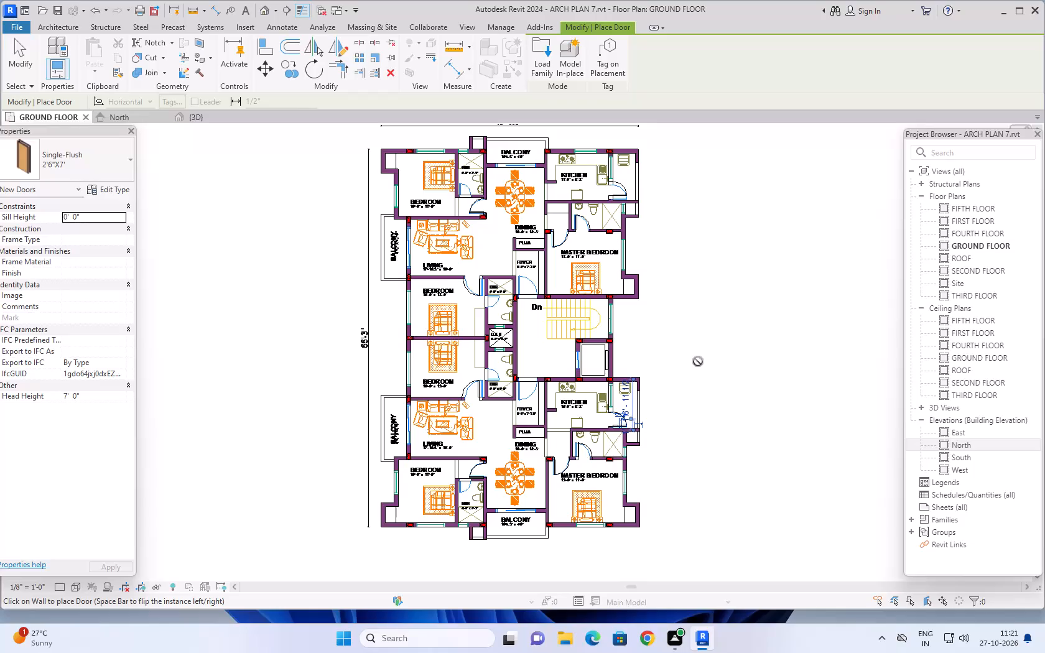
pyautogui.scroll(-1, 687, 364)
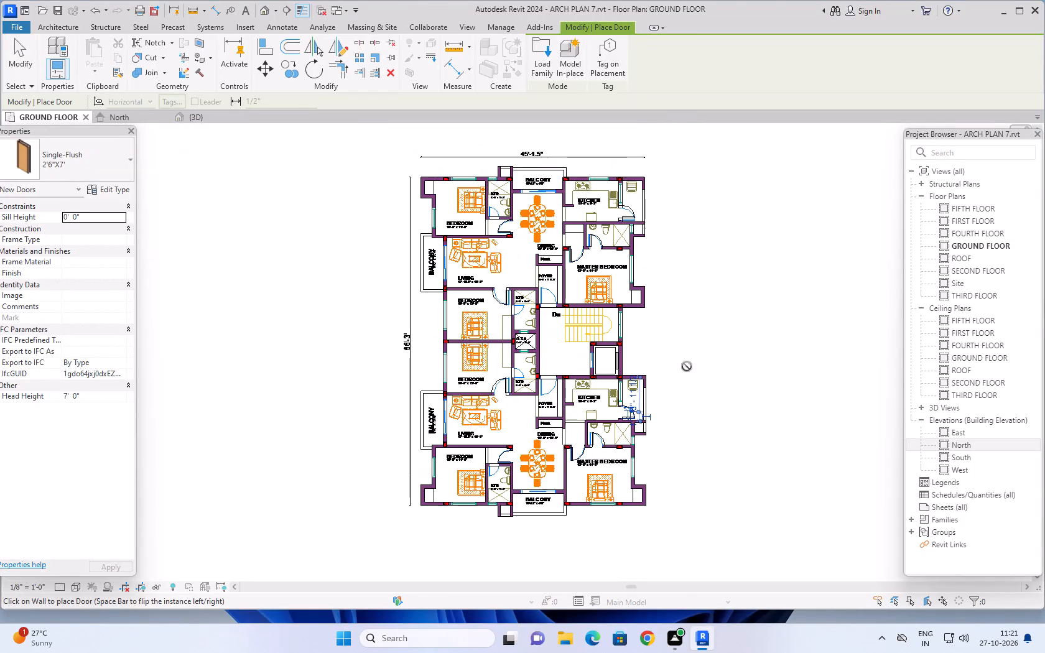
pyautogui.moveTo(688, 352); pyautogui.dragTo(653, 376, button='middle')
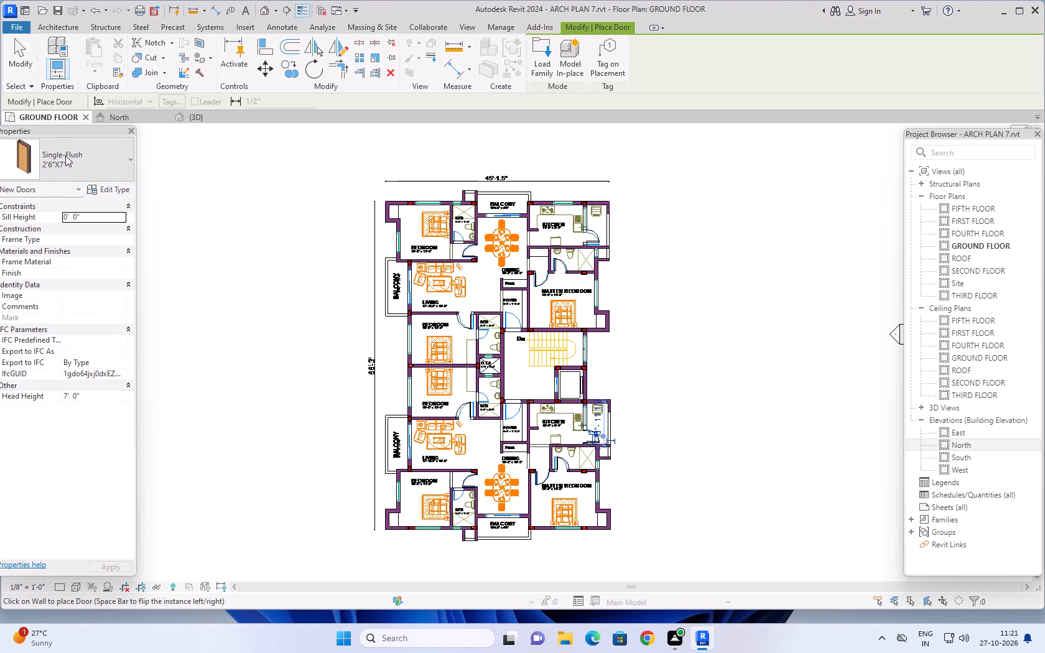
pyautogui.scroll(1, 57, 173)
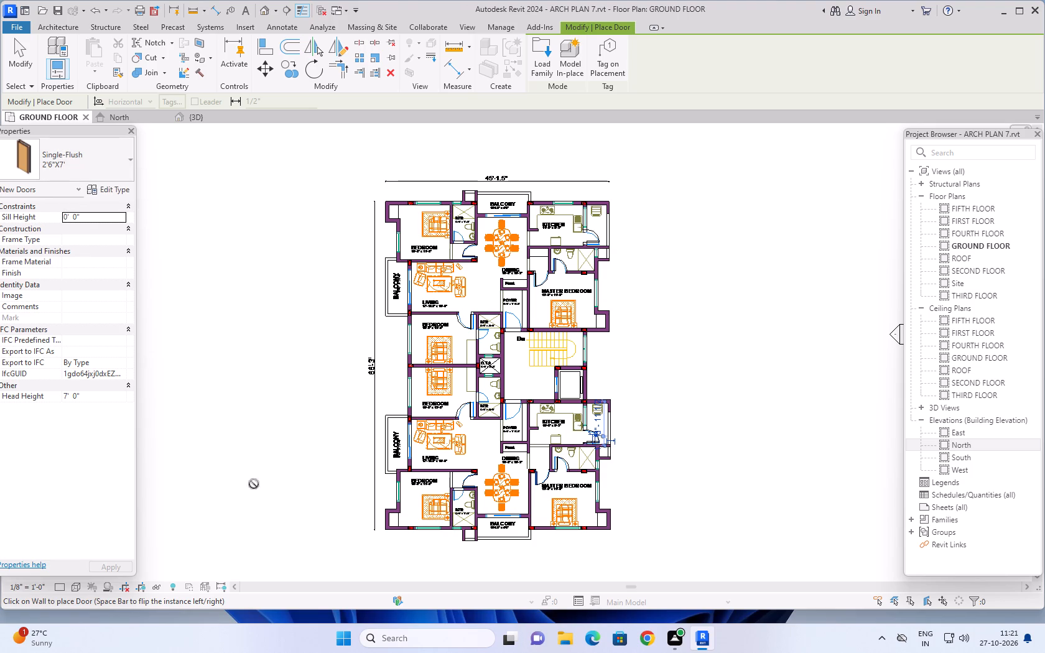
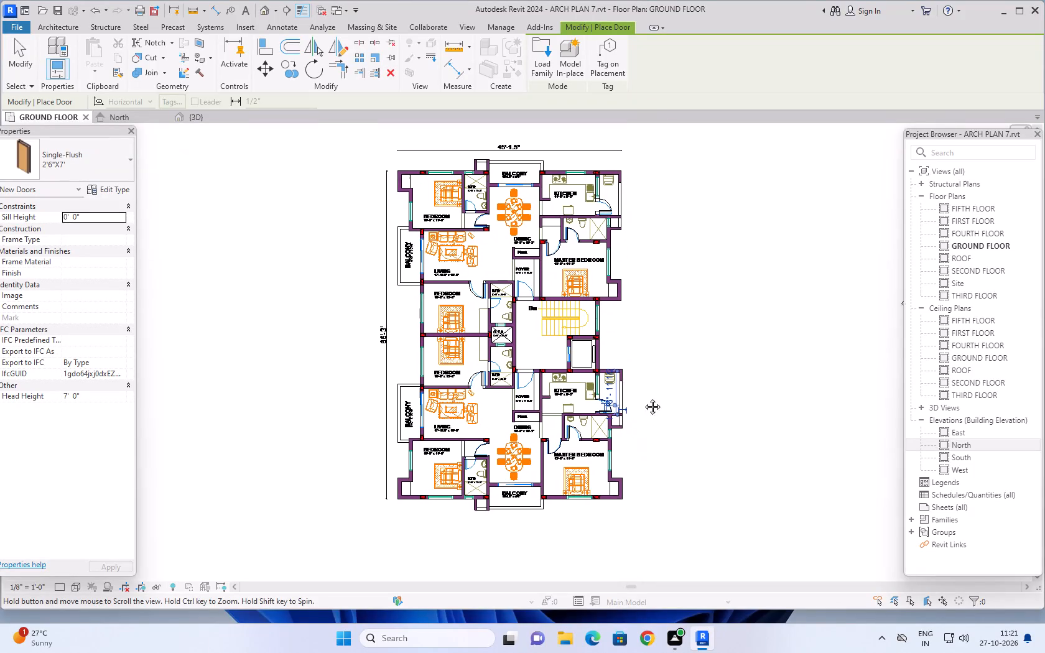
# End the door placement, dismiss the save reminder and save the project.
pyautogui.scroll(3, 611, 410)
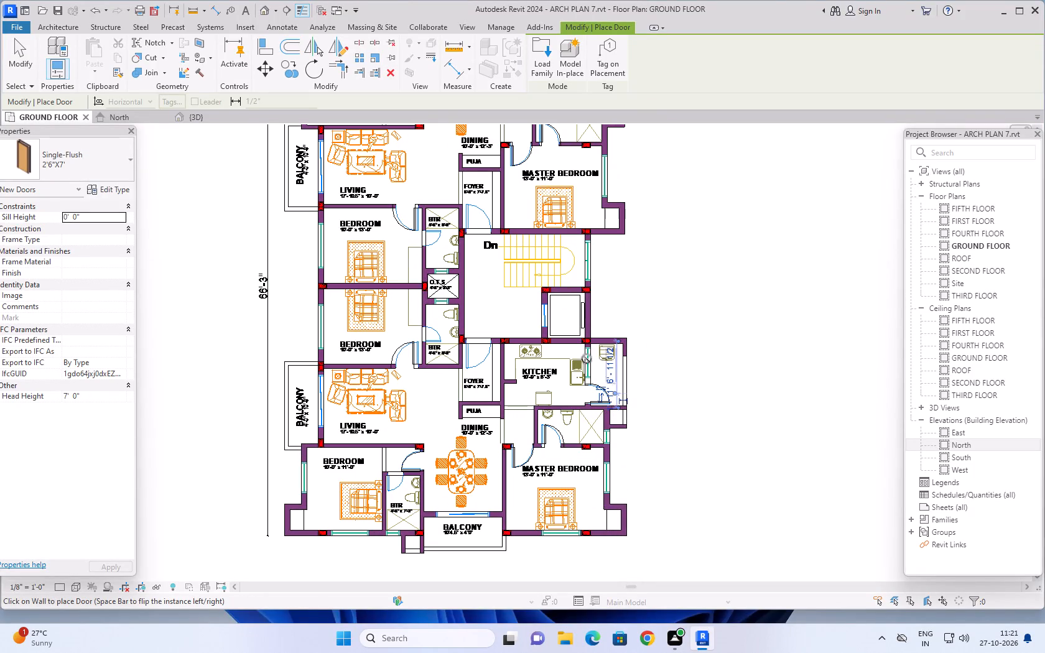
pyautogui.press('Escape')
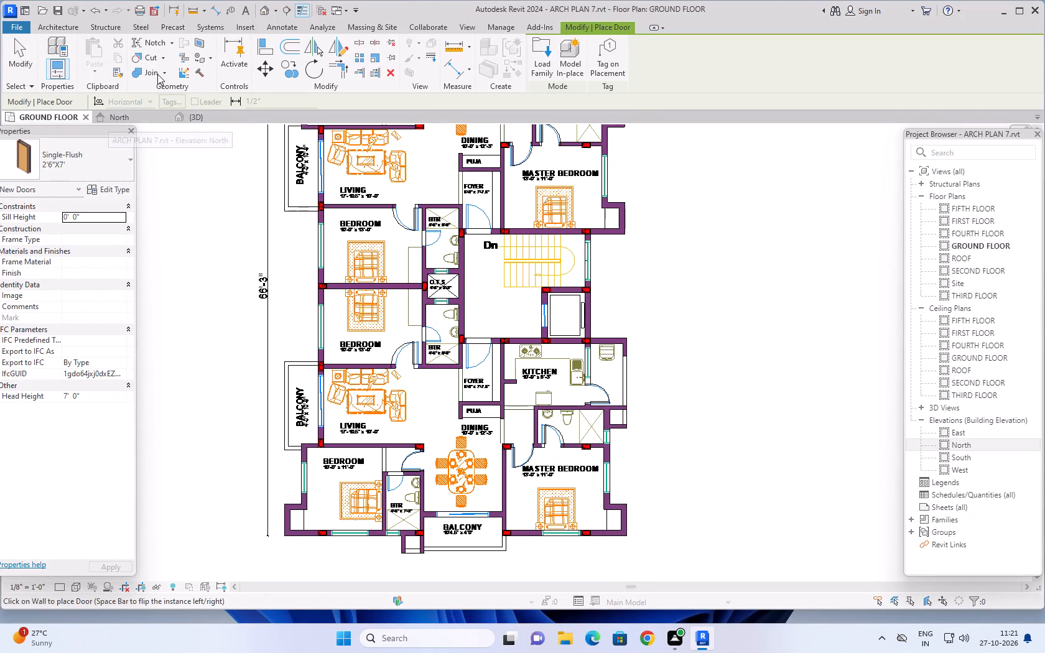
pyautogui.press('Escape')
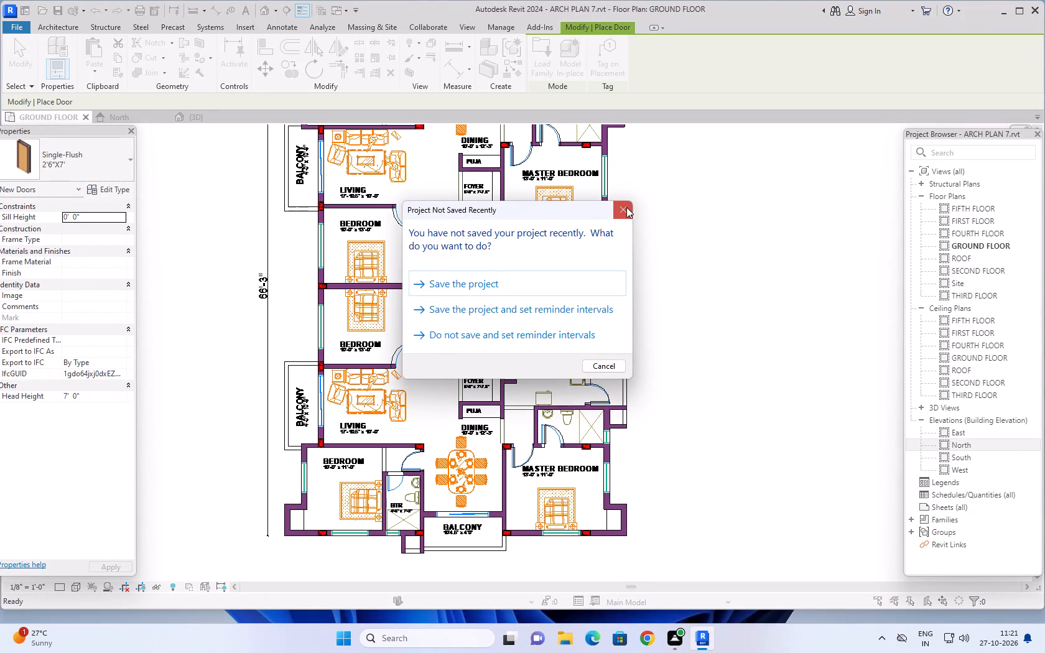
pyautogui.click(626, 208)
pyautogui.hotkey('ctrl', 's')
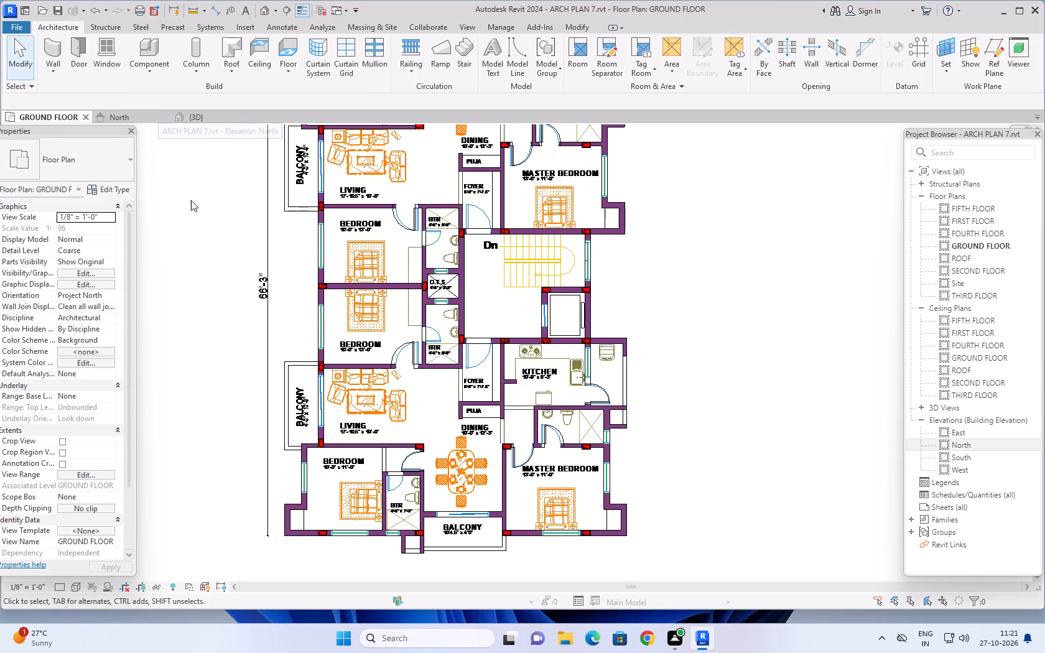
# Measure the width of the foyer entrance door opening north of the staircase lobby with an aligned dimension, without placing it.
pyautogui.click(220, 10)
pyautogui.scroll(2, 484, 232)
pyautogui.scroll(-1, 502, 269)
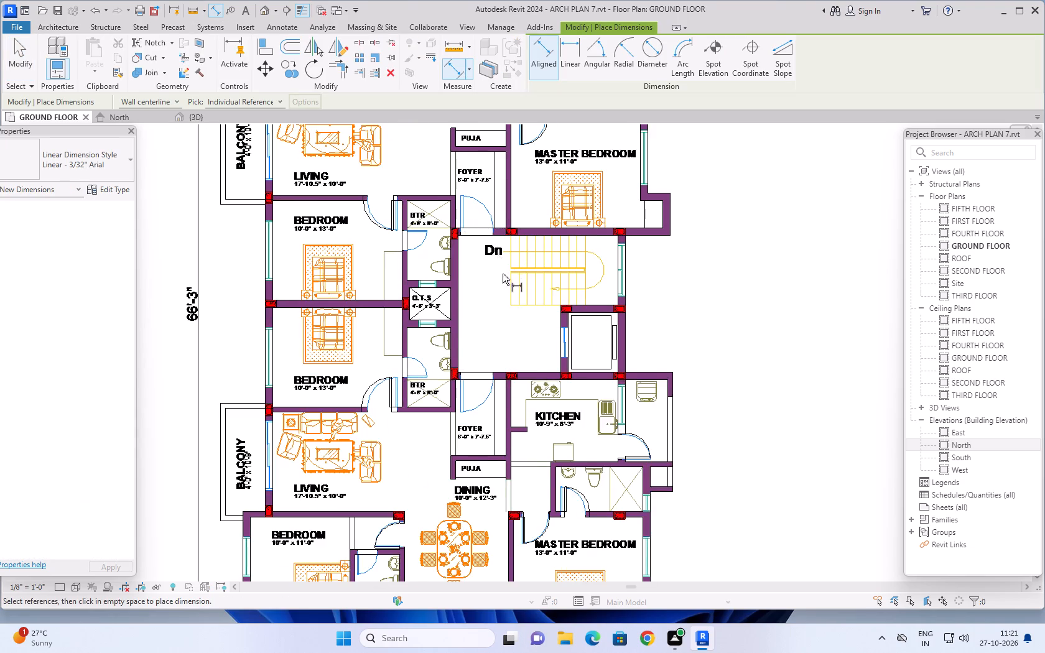
pyautogui.scroll(-1, 503, 274)
pyautogui.moveTo(504, 278); pyautogui.dragTo(493, 354, button='middle')
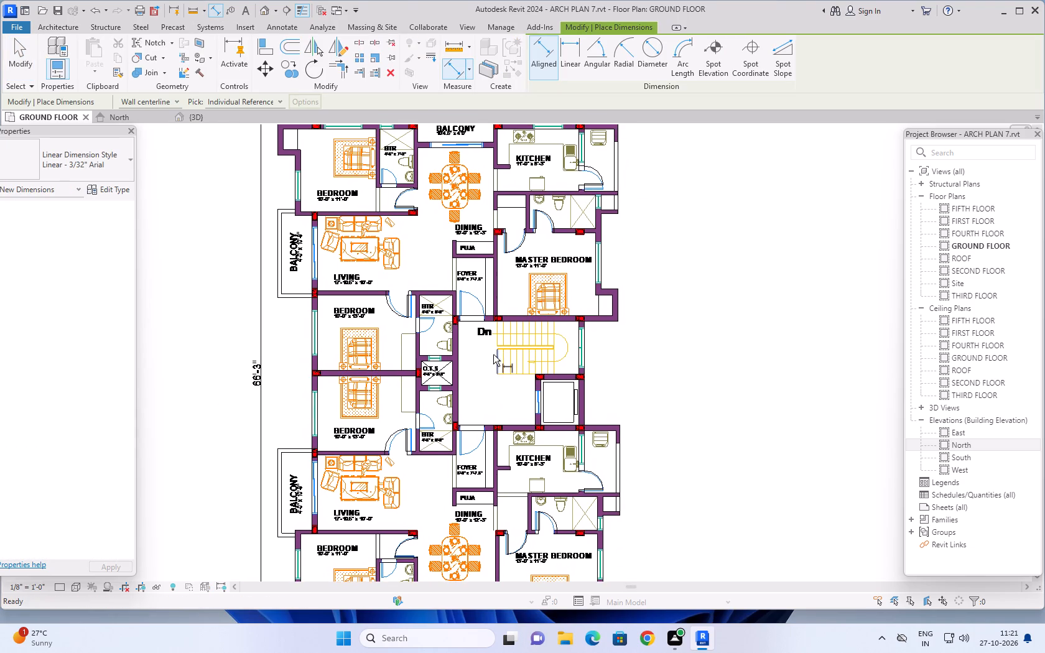
pyautogui.scroll(13, 449, 314)
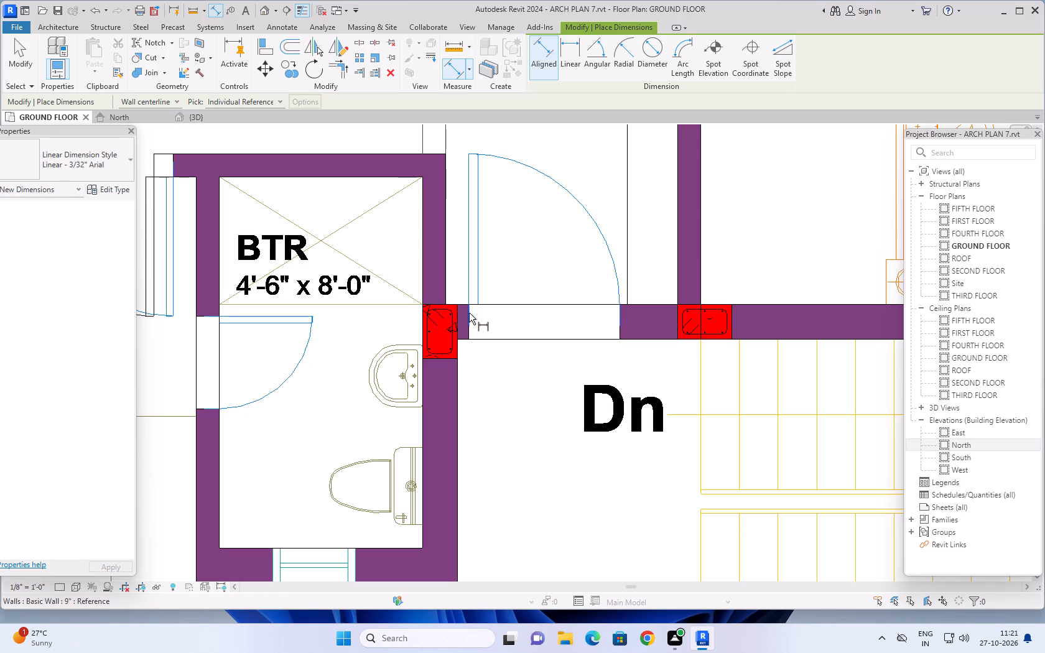
pyautogui.click(469, 313)
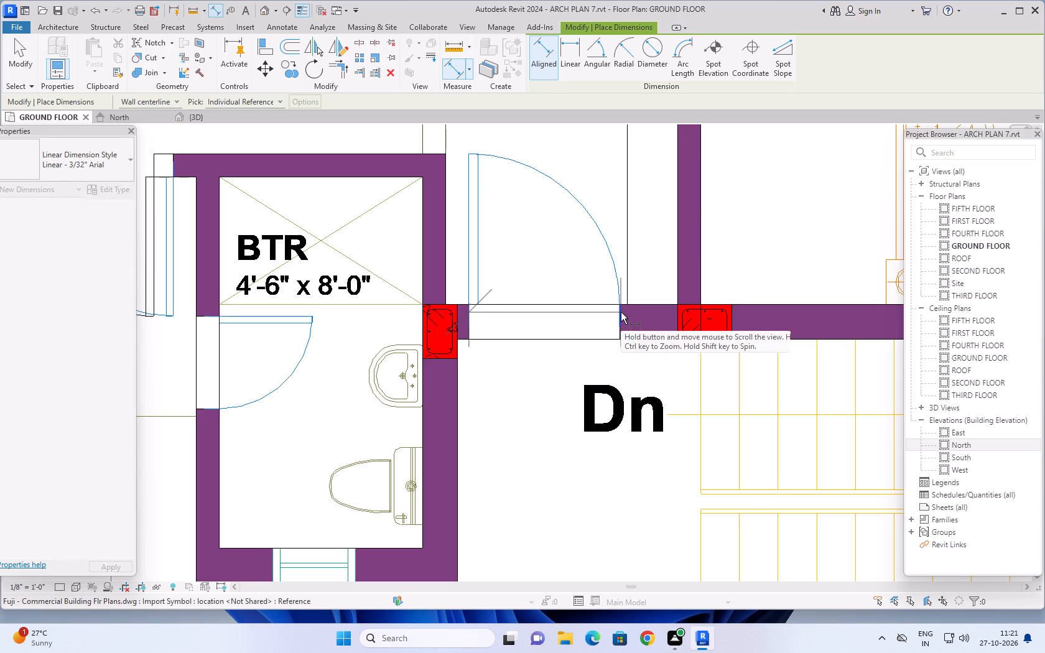
pyautogui.click(619, 312)
pyautogui.scroll(-7, 600, 351)
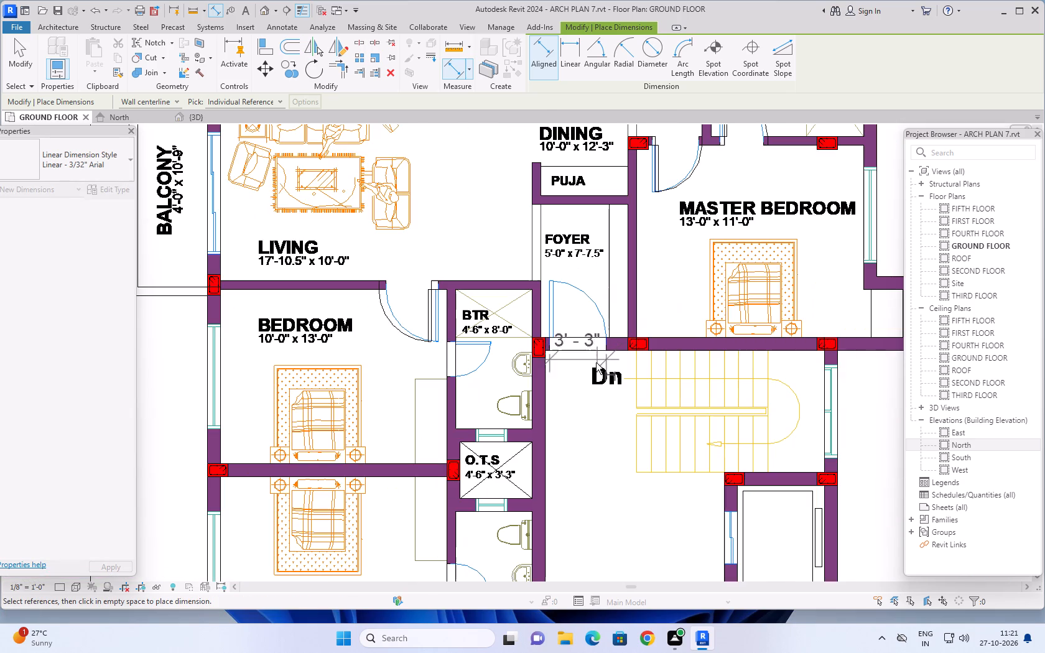
pyautogui.press('Escape')
# Start a new door and duplicate the Single-Flush 2'6"X7' type under the name 3'3"X7'.
pyautogui.scroll(-7, 593, 415)
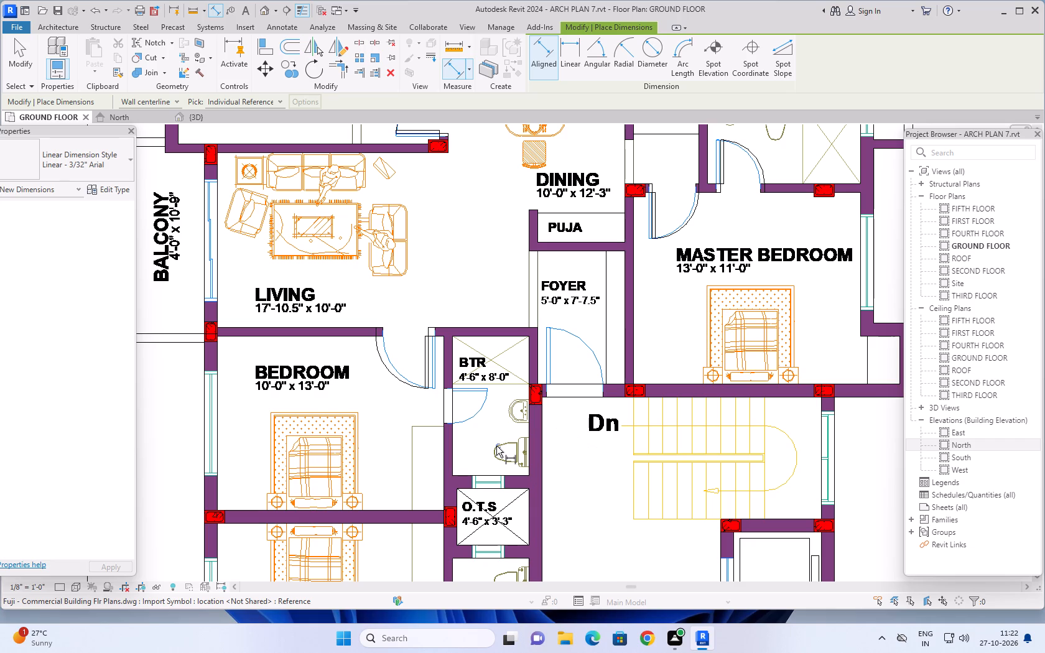
pyautogui.scroll(-4, 482, 358)
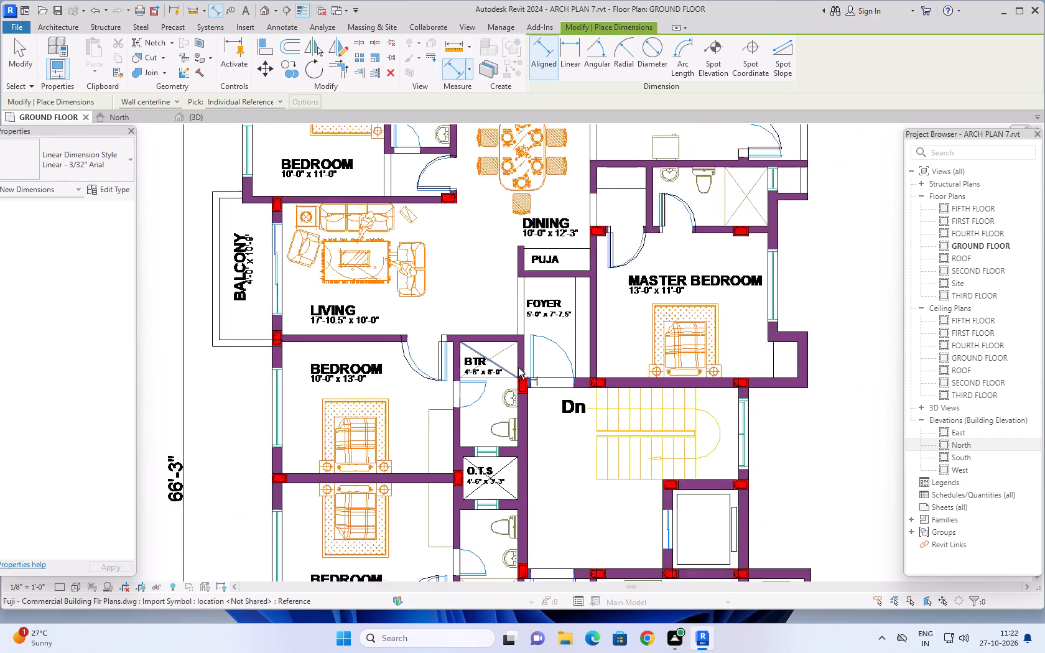
pyautogui.scroll(-2, 490, 391)
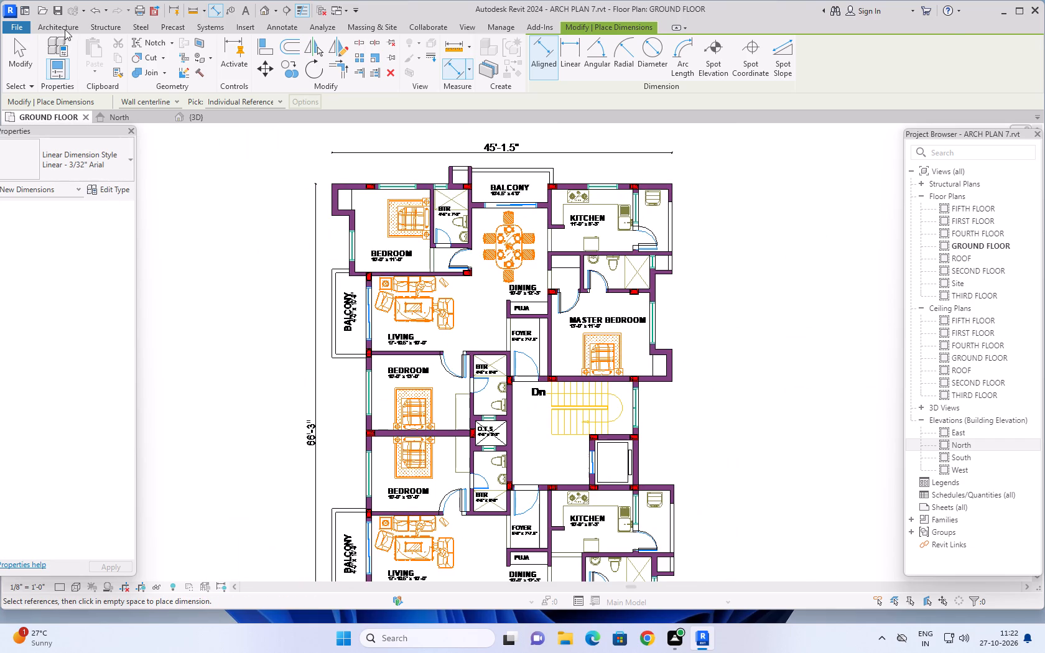
pyautogui.click(65, 29)
pyautogui.click(80, 48)
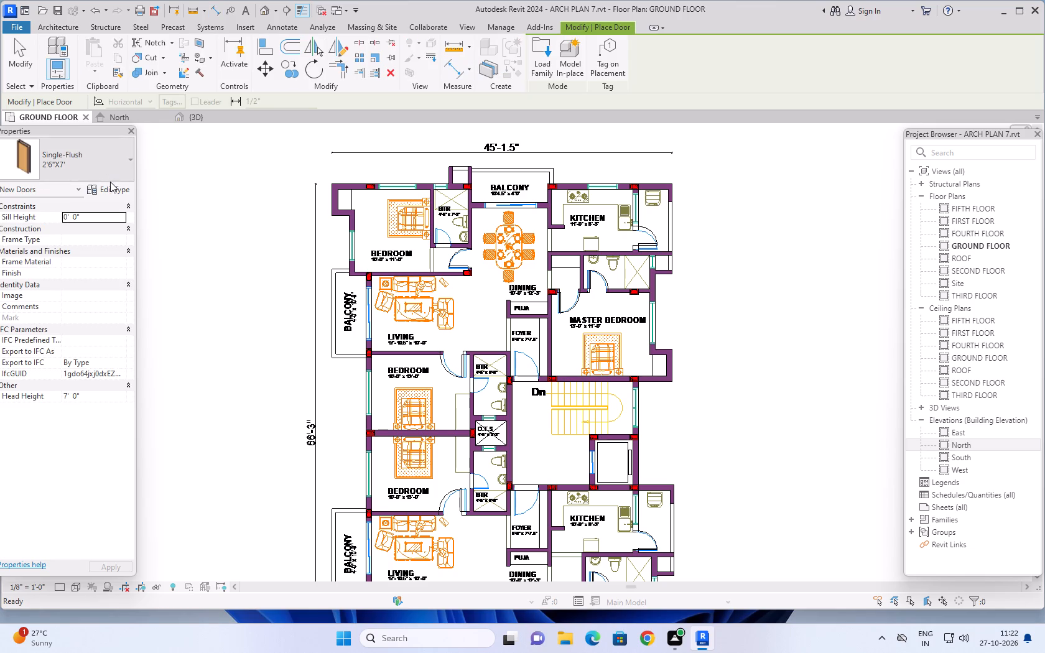
pyautogui.click(111, 188)
pyautogui.click(820, 213)
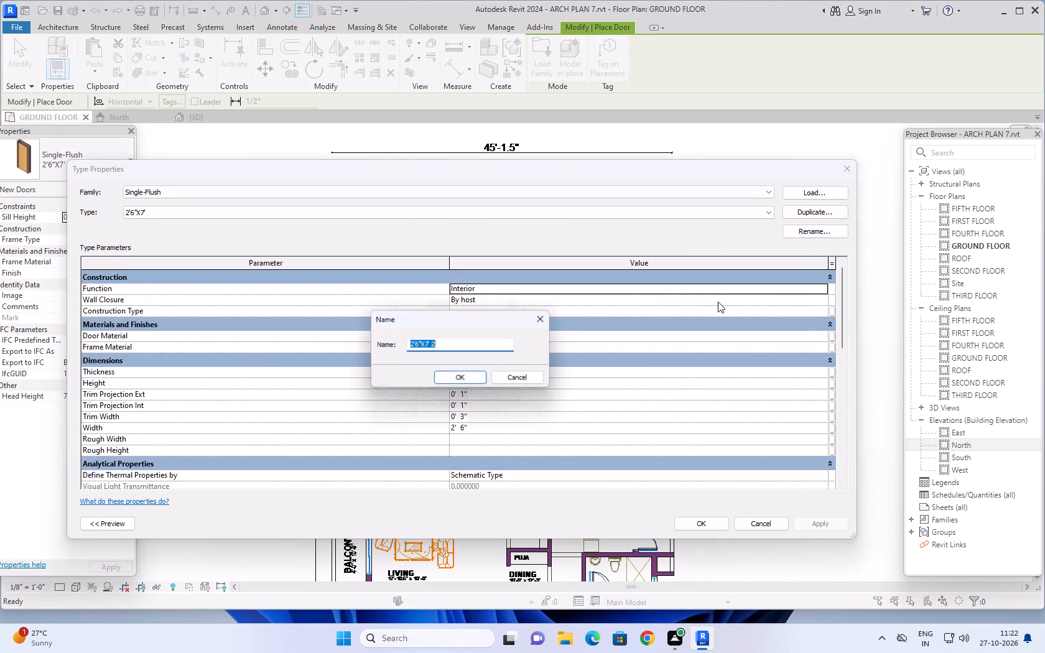
pyautogui.write("3'3")
pyautogui.hotkey('shift', '"')
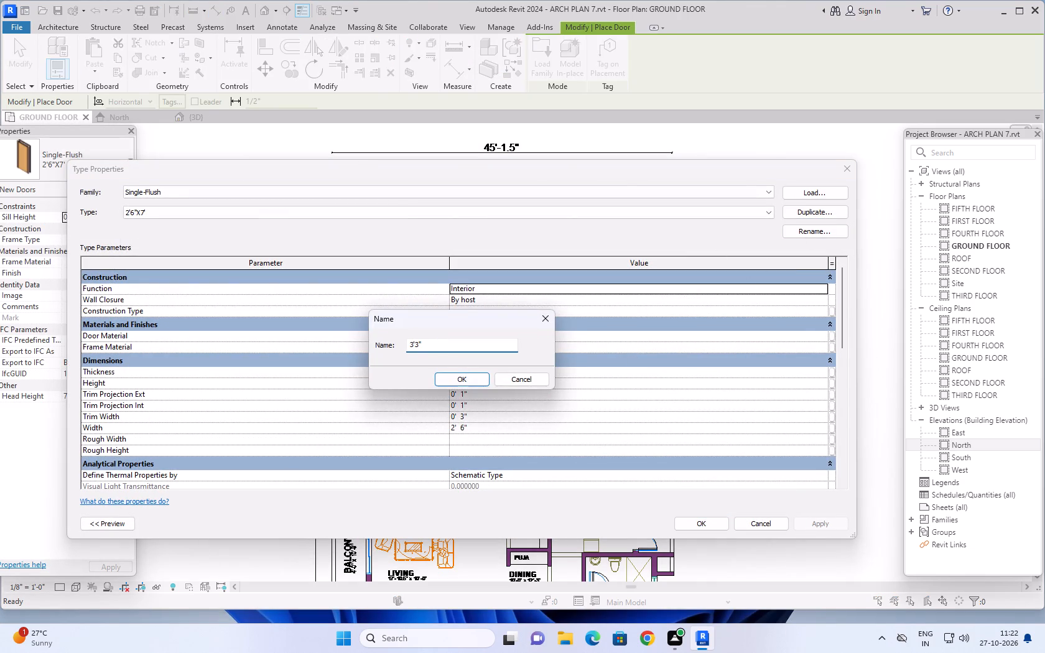
pyautogui.write("X7'")
pyautogui.press('Return')
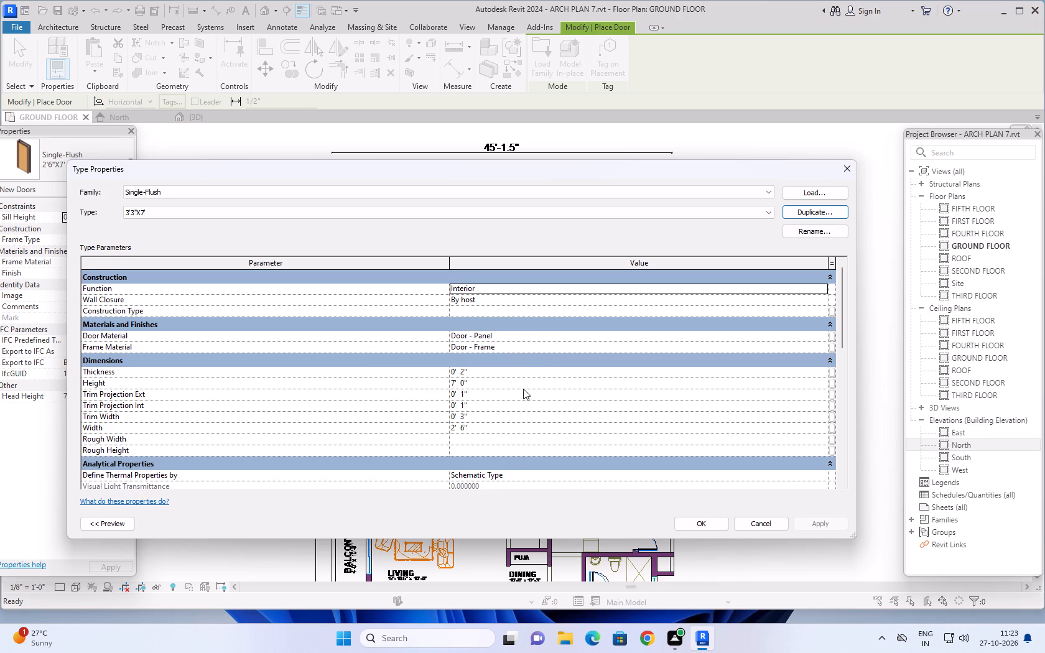
# Set the width of the new 3'3"X7' door type to 3'3" and apply it.
pyautogui.scroll(-3, 525, 389)
pyautogui.scroll(6, 547, 398)
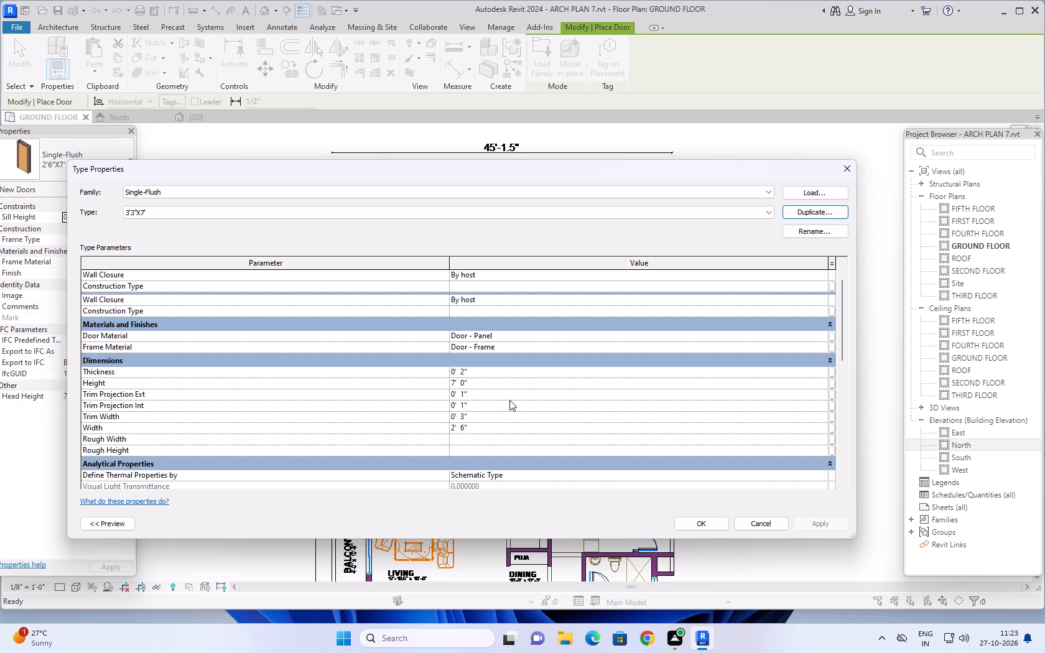
pyautogui.scroll(1, 482, 433)
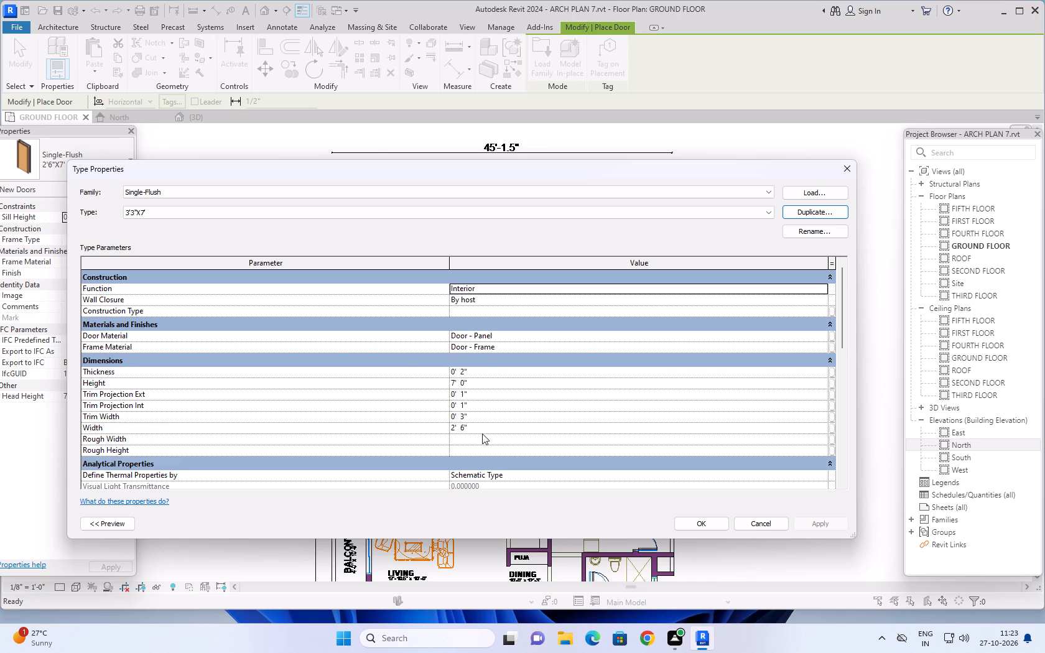
pyautogui.scroll(1, 482, 433)
pyautogui.click(482, 430)
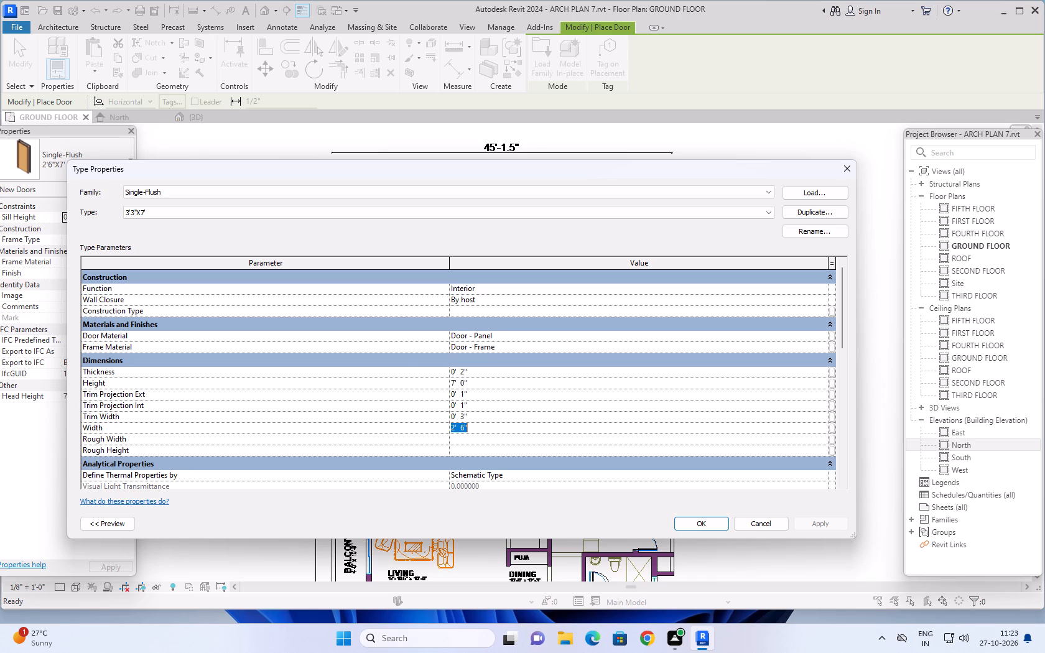
pyautogui.write('3\'3"')
pyautogui.click(821, 521)
pyautogui.click(705, 523)
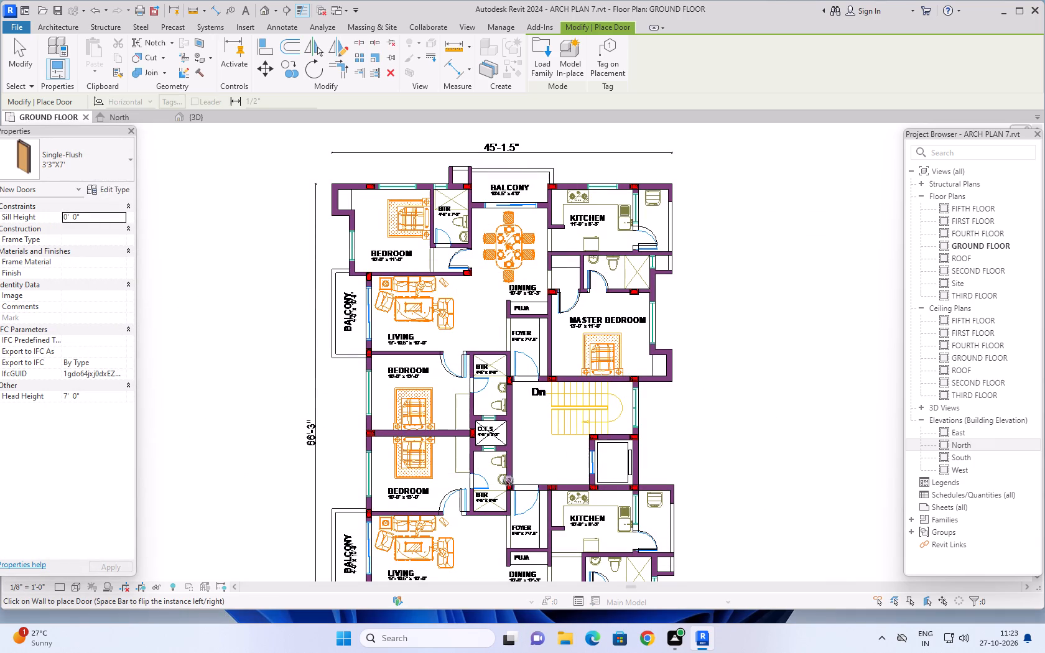
# Place a 3'3"X7' door in the foyer entrance opening of the southern flat, swinging into the foyer.
pyautogui.scroll(8, 526, 526)
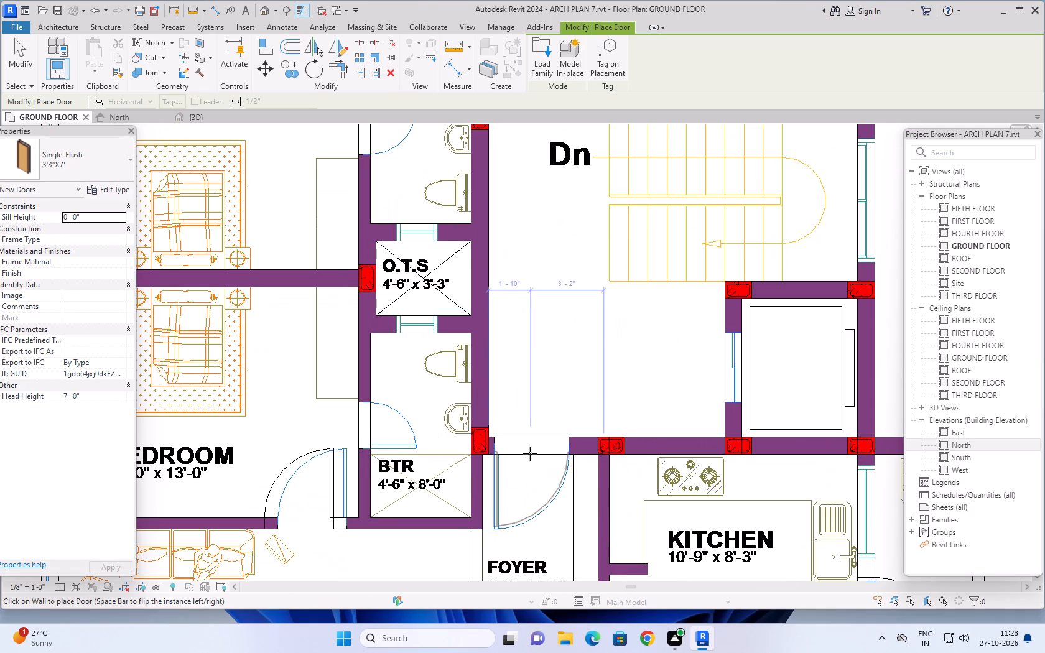
pyautogui.scroll(5, 530, 453)
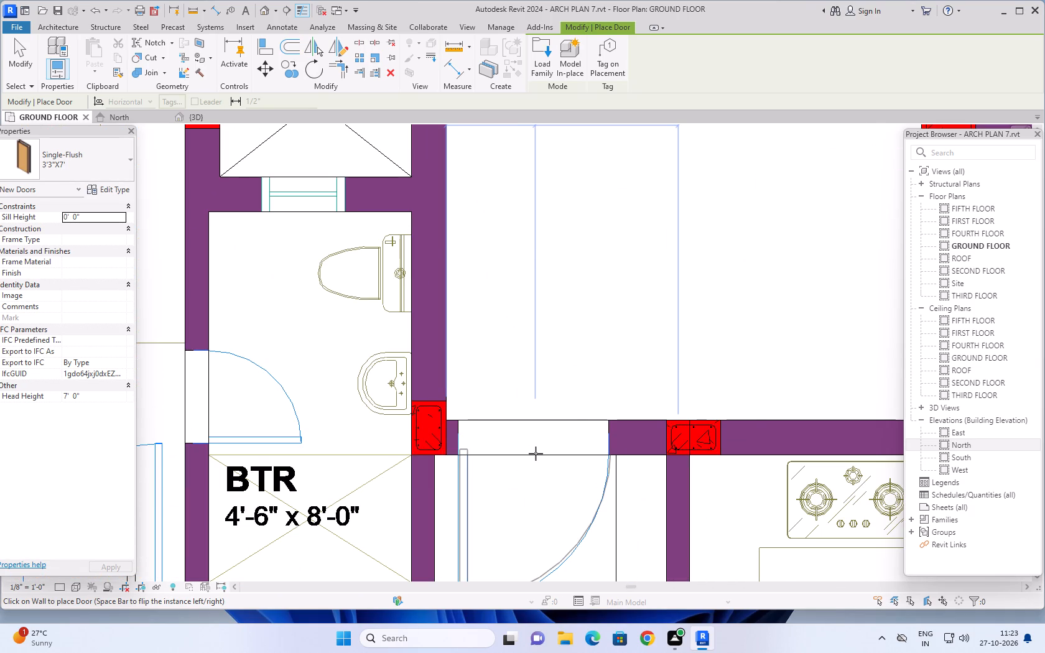
pyautogui.scroll(-4, 536, 455)
pyautogui.scroll(4, 542, 460)
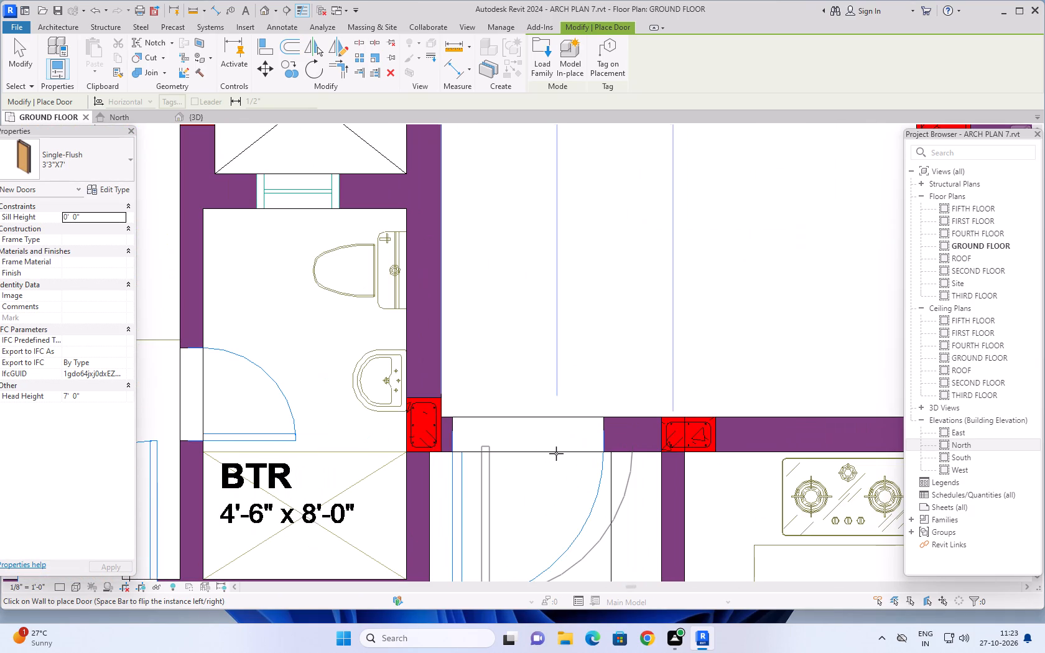
pyautogui.click(551, 451)
# Place a 3'3"X7' door in the northern flat's foyer entrance opening, flipping its hinge side to match the plan, and end door placement.
pyautogui.scroll(-2, 552, 402)
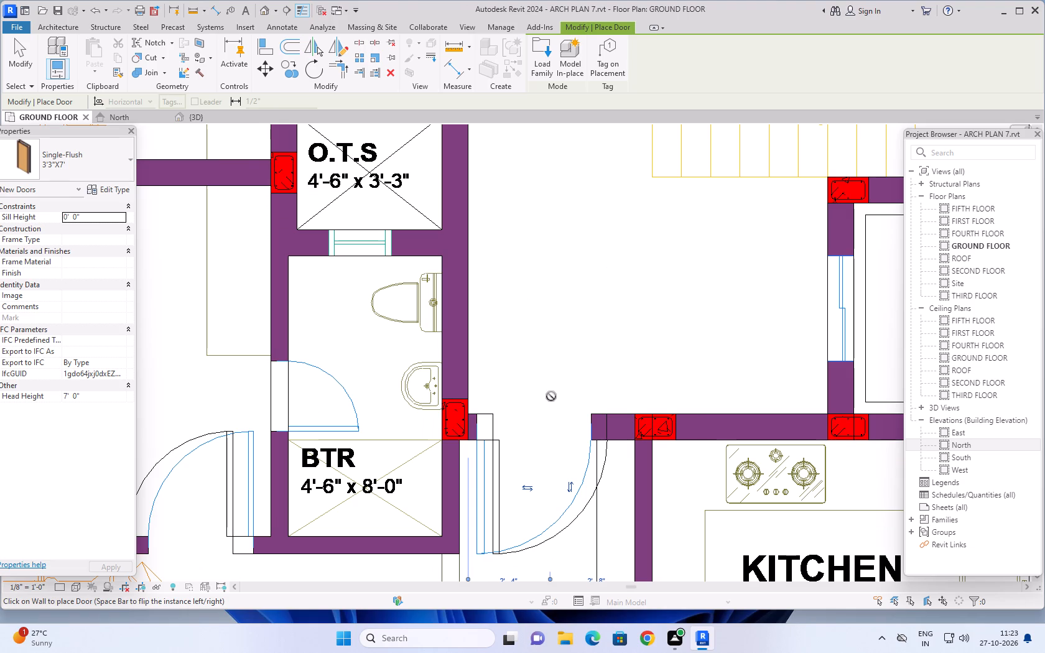
pyautogui.scroll(-9, 551, 391)
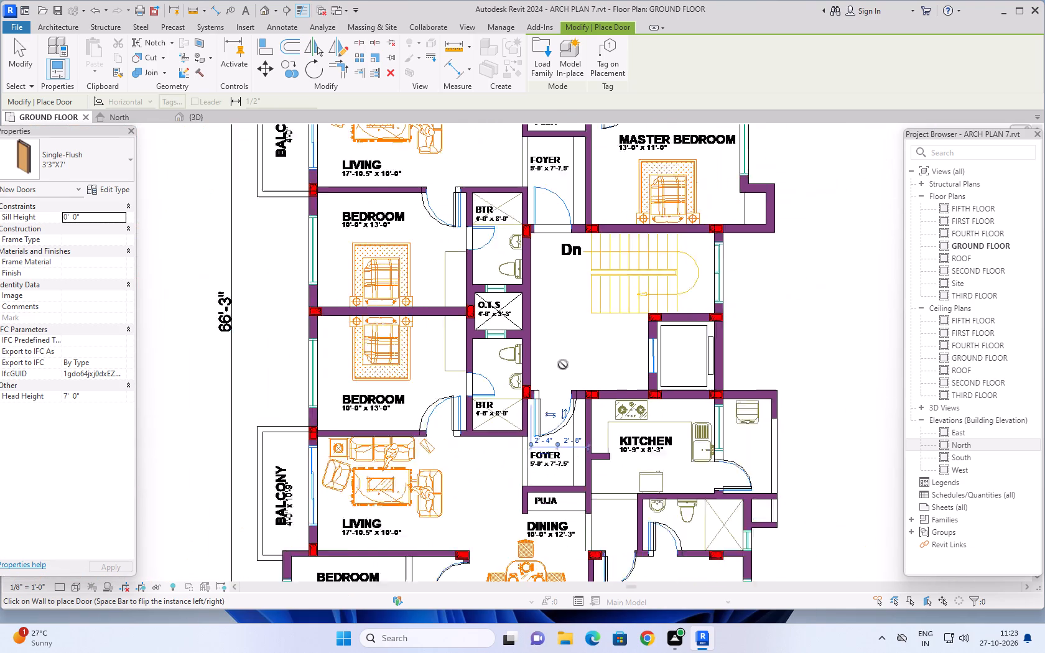
pyautogui.moveTo(572, 331); pyautogui.dragTo(563, 440, button='middle')
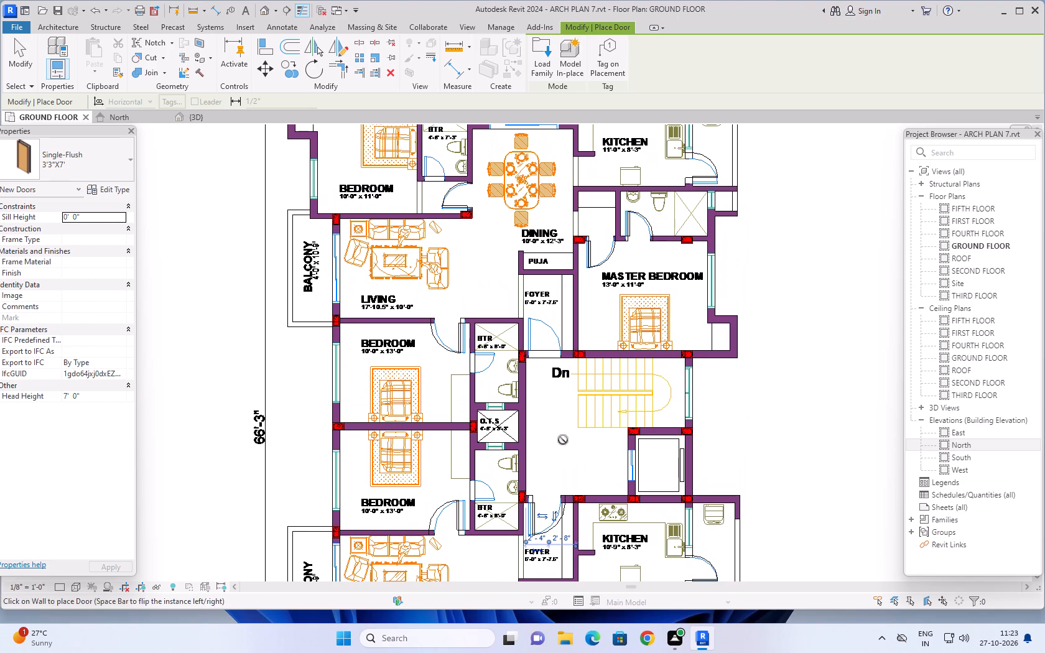
pyautogui.scroll(10, 555, 356)
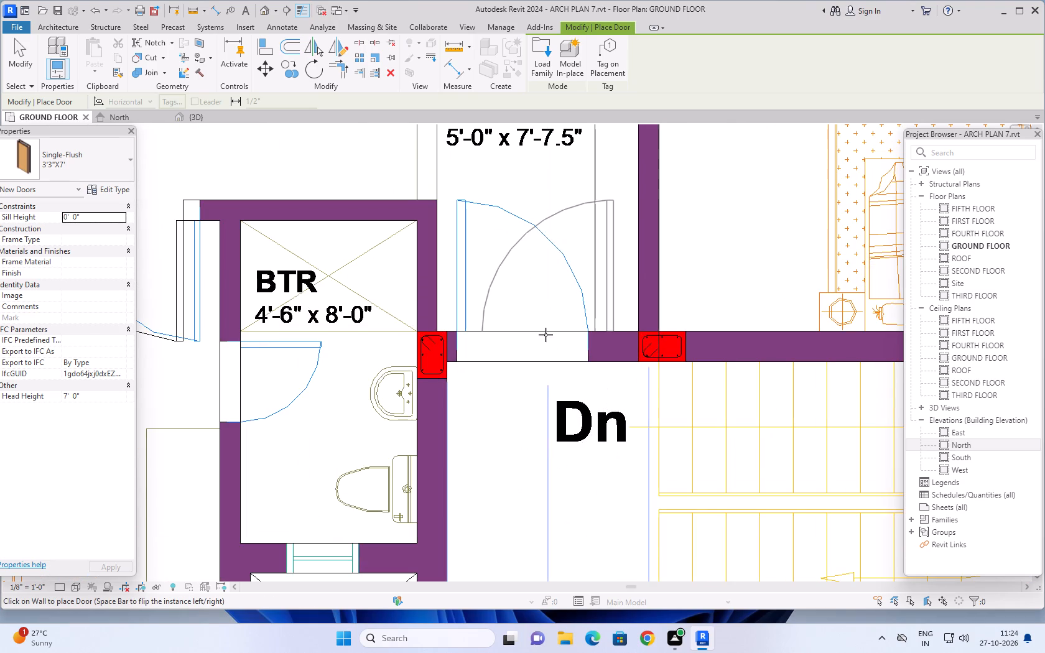
pyautogui.press('space')
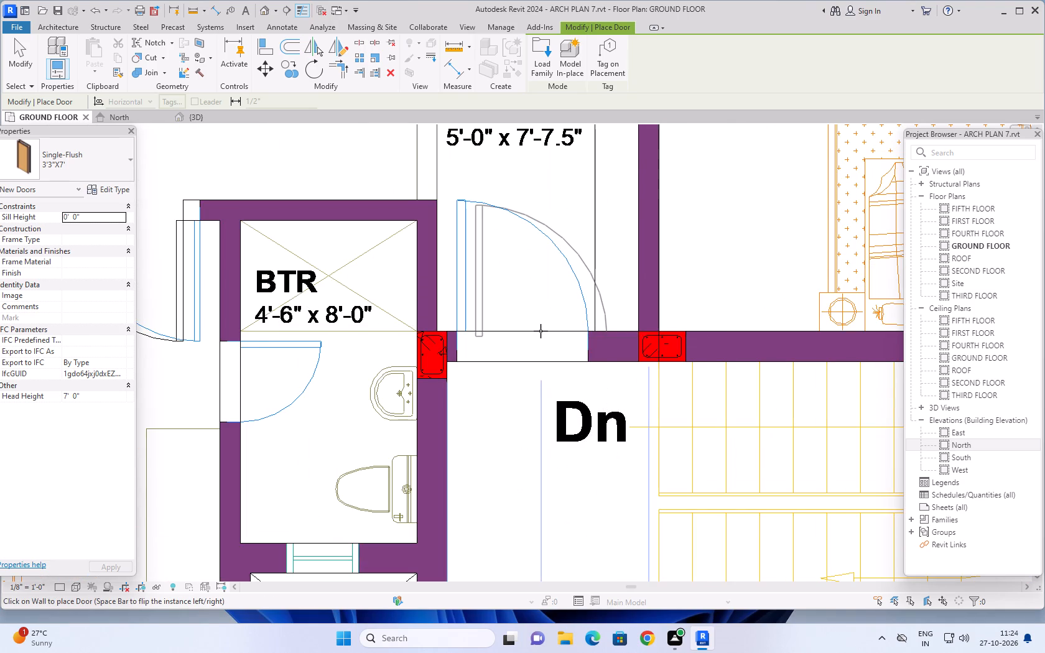
pyautogui.click(541, 331)
pyautogui.scroll(-12, 524, 404)
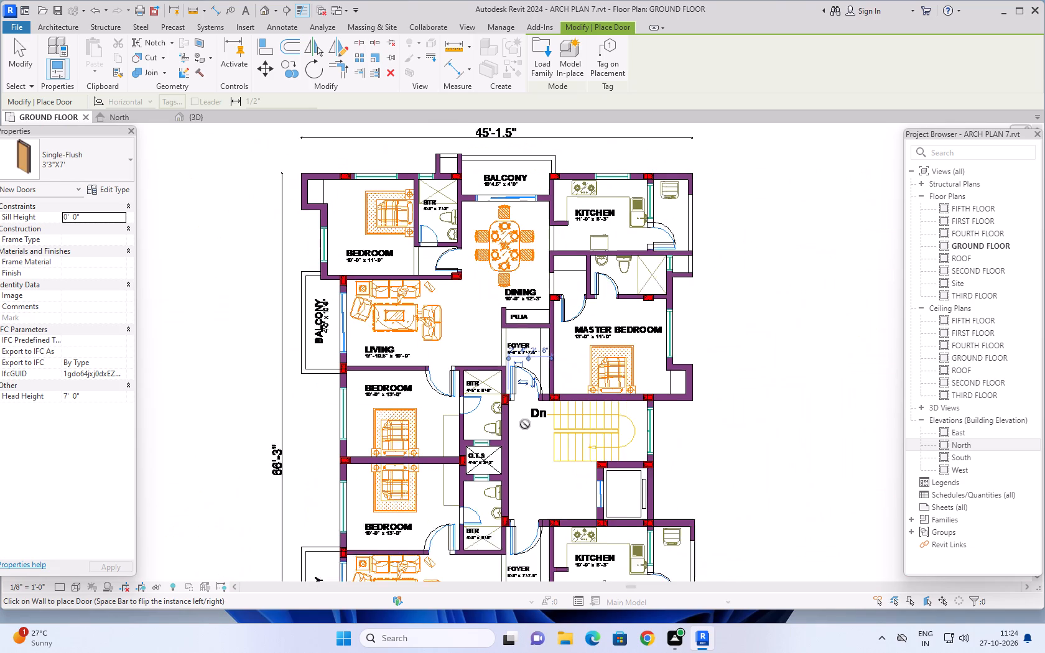
pyautogui.moveTo(532, 480); pyautogui.dragTo(526, 417, button='middle')
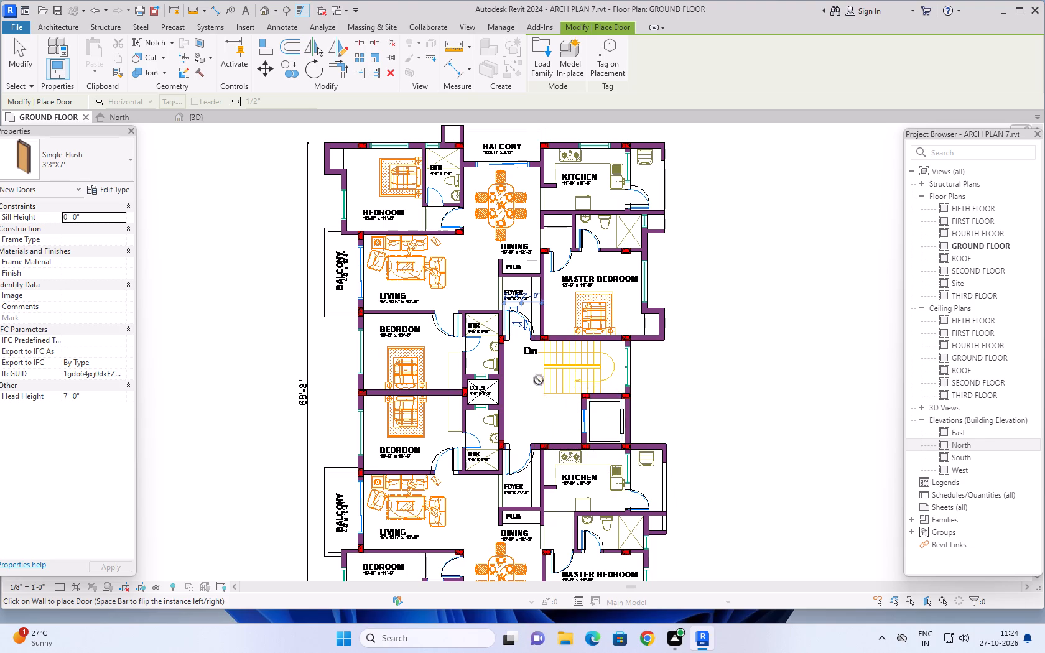
pyautogui.scroll(-3, 539, 380)
pyautogui.moveTo(693, 412); pyautogui.dragTo(657, 365, button='middle')
pyautogui.press('Escape')
pyautogui.press('Escape')
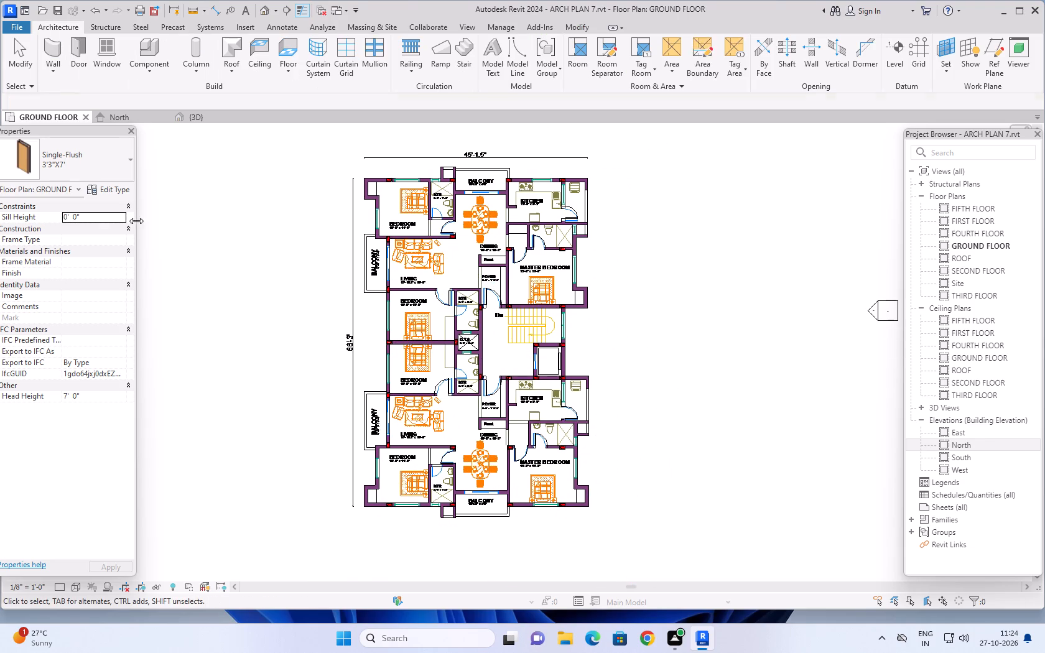
# Measure the width of the bathroom door opening beside the northern flat's 10'-0" x 11'-0" bedroom without keeping a dimension.
pyautogui.scroll(4, 376, 280)
pyautogui.moveTo(272, 262); pyautogui.dragTo(215, 352, button='middle')
pyautogui.middleClick(215, 352)
pyautogui.scroll(2, 222, 201)
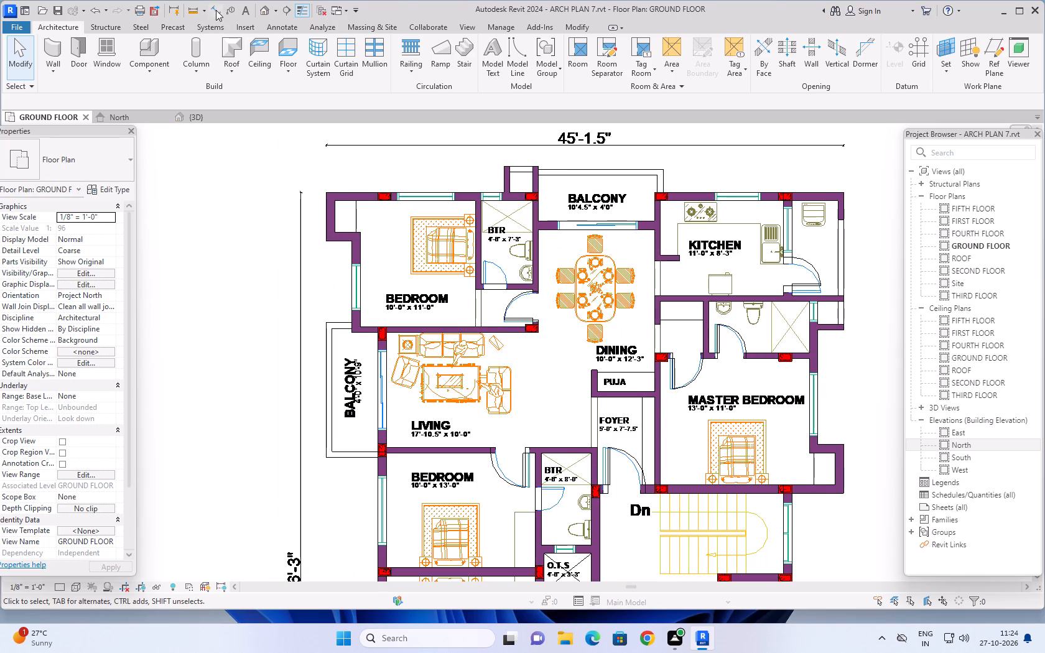
pyautogui.click(216, 9)
pyautogui.scroll(14, 482, 281)
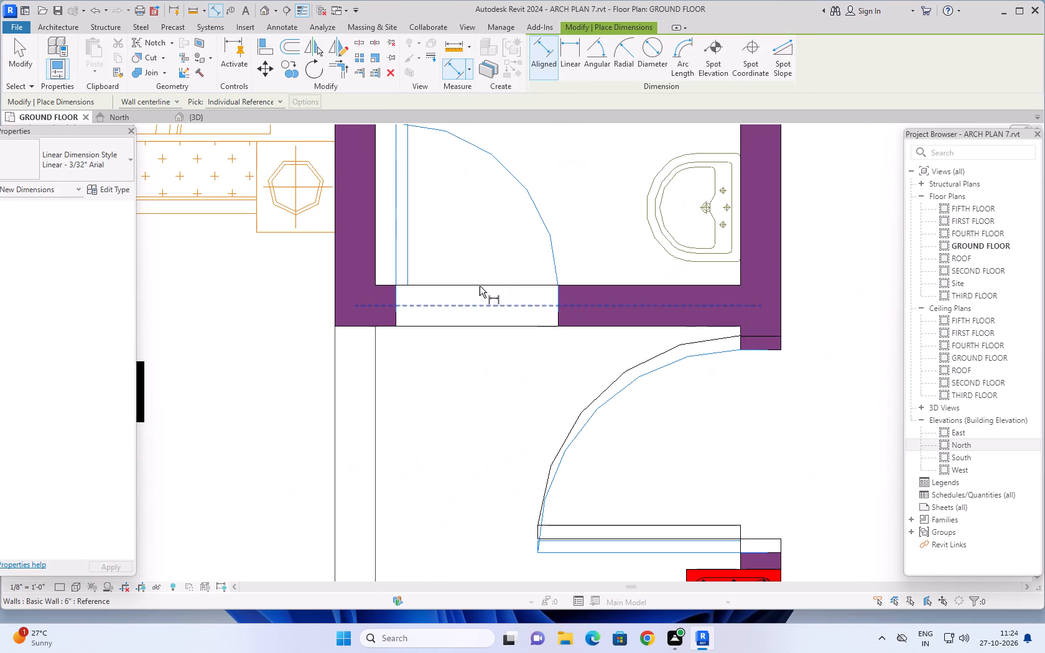
pyautogui.click(397, 294)
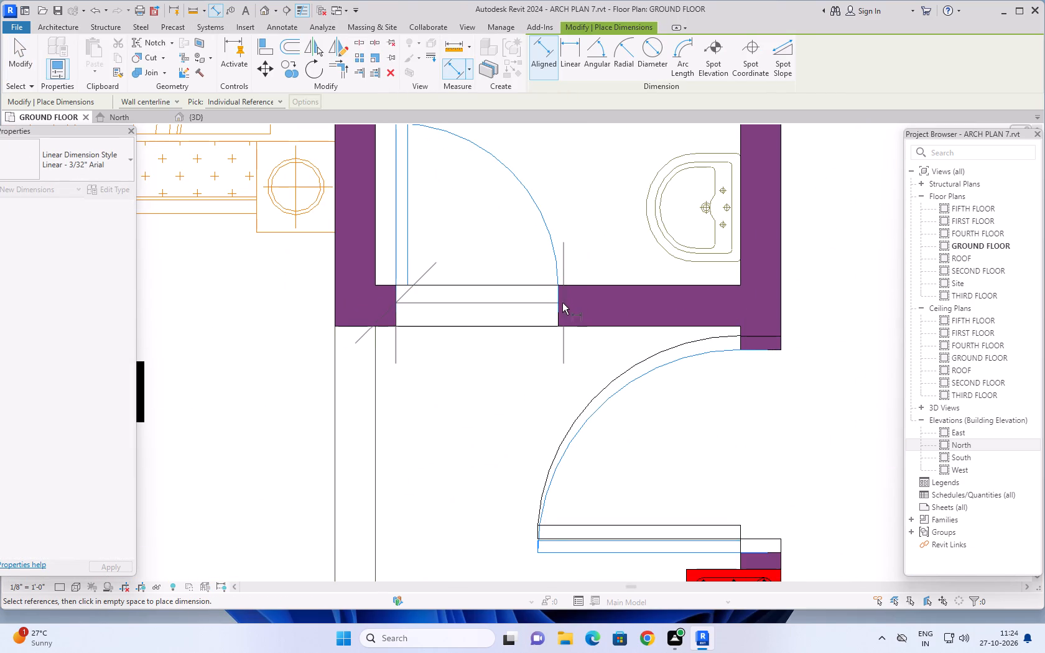
pyautogui.click(559, 299)
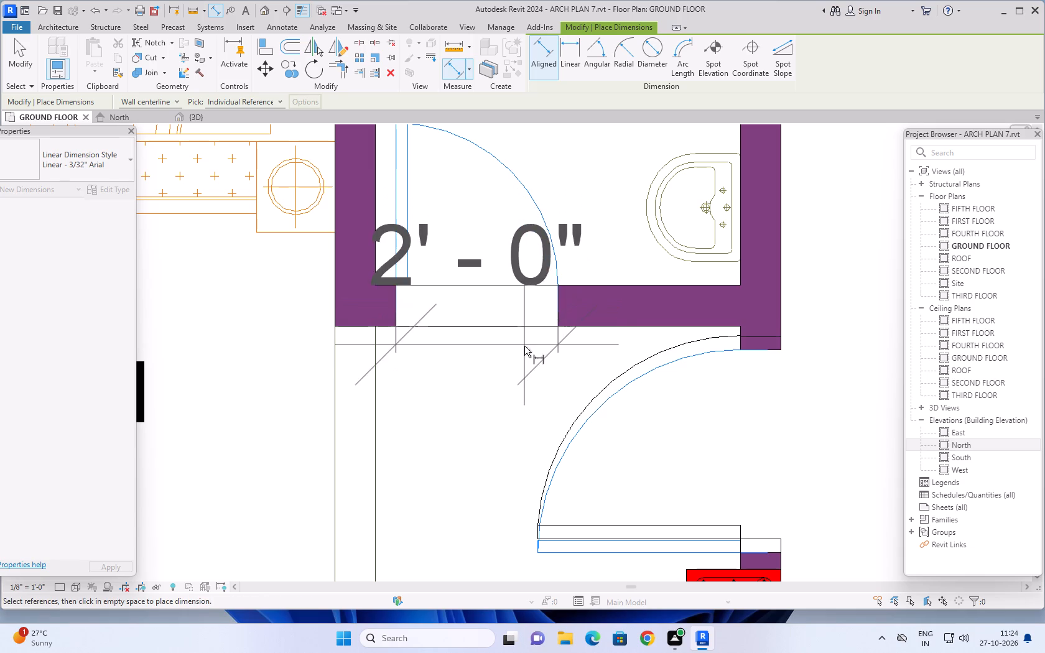
pyautogui.press('Escape')
# Start a new door and duplicate the Single-Flush 3'3"X7' type under the name 2'X7'.
pyautogui.scroll(-5, 199, 210)
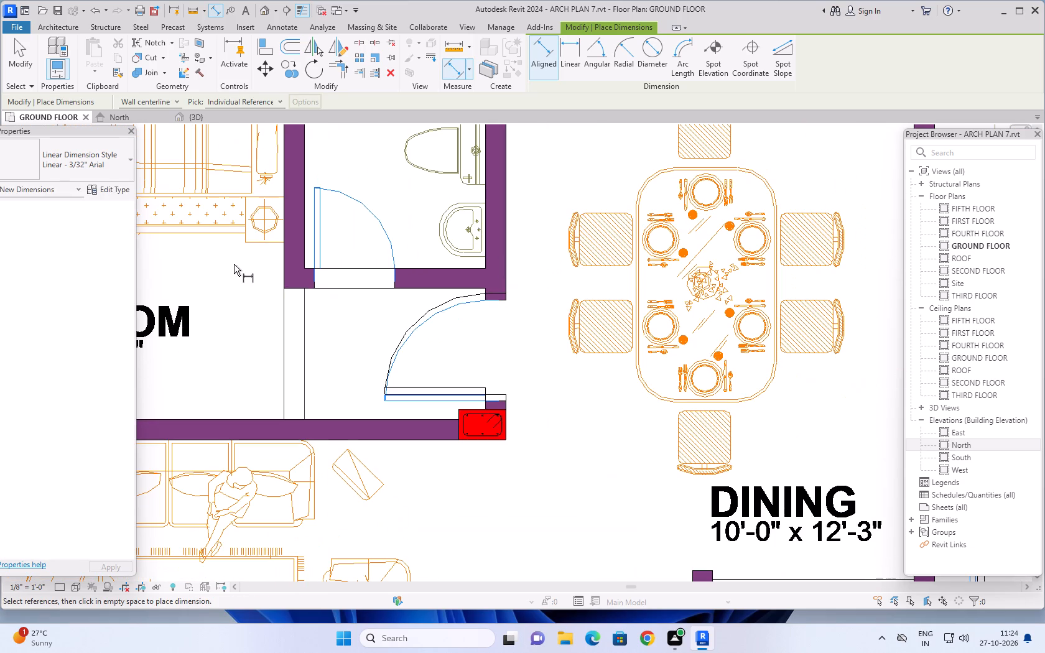
pyautogui.click(59, 28)
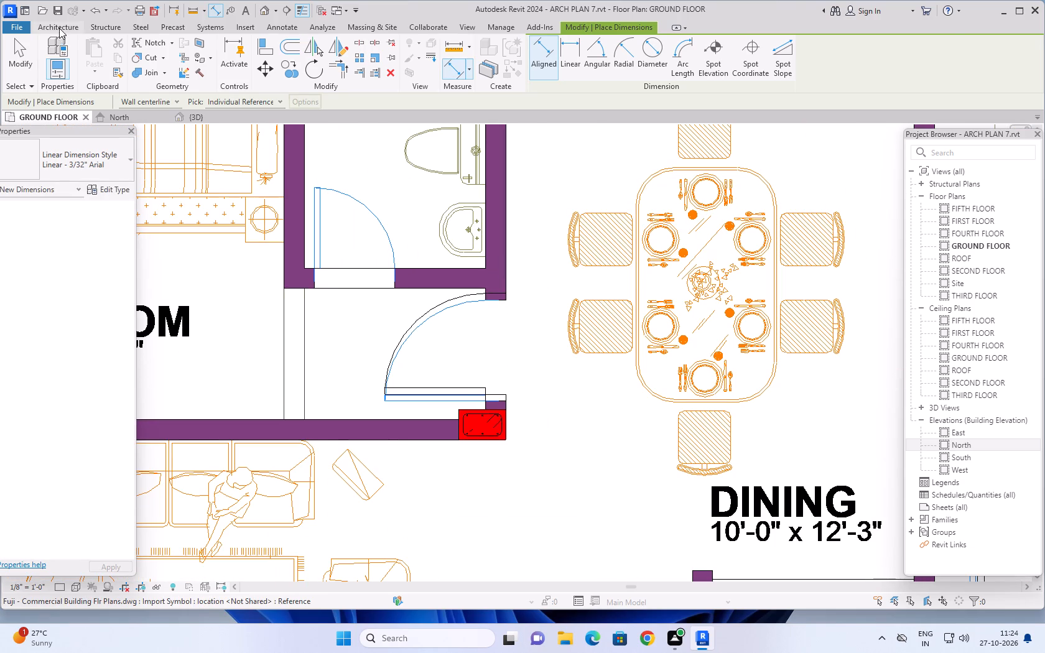
pyautogui.click(81, 52)
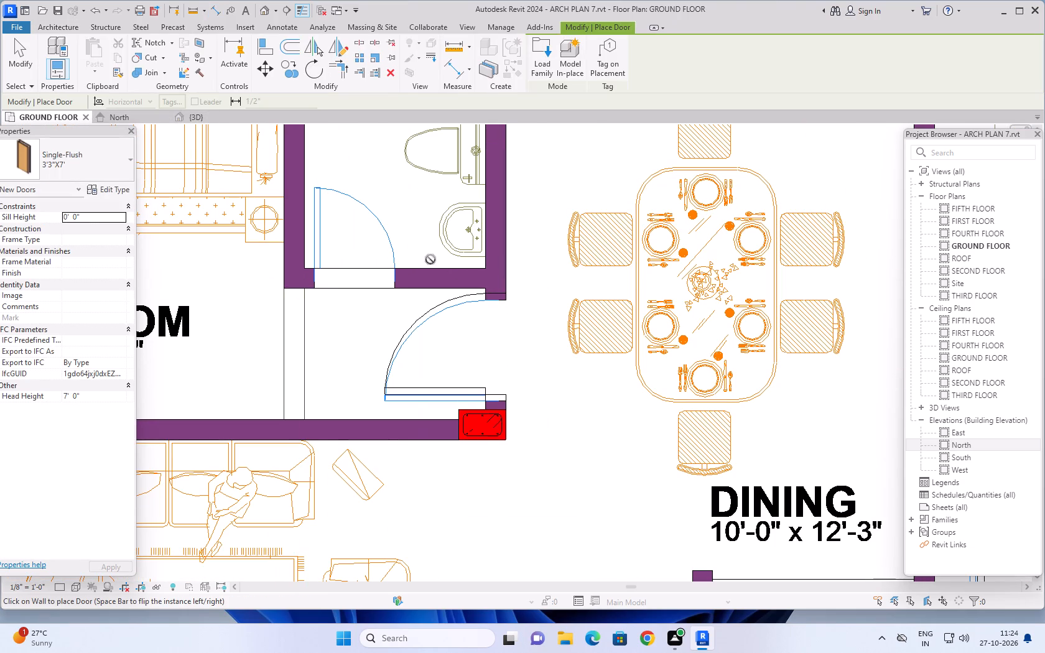
pyautogui.click(95, 193)
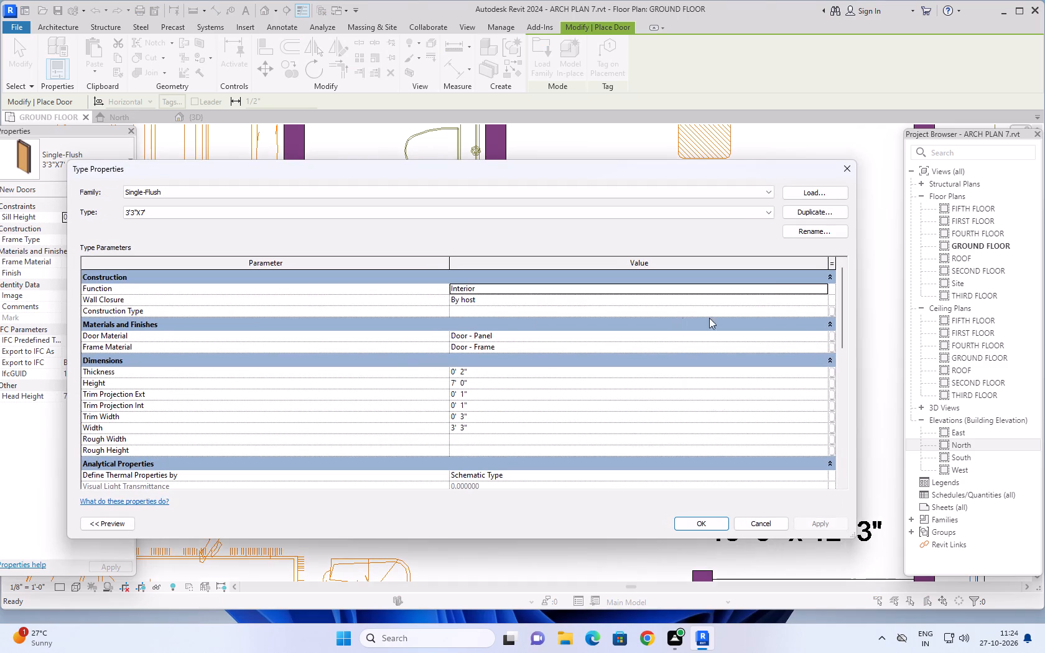
pyautogui.click(810, 212)
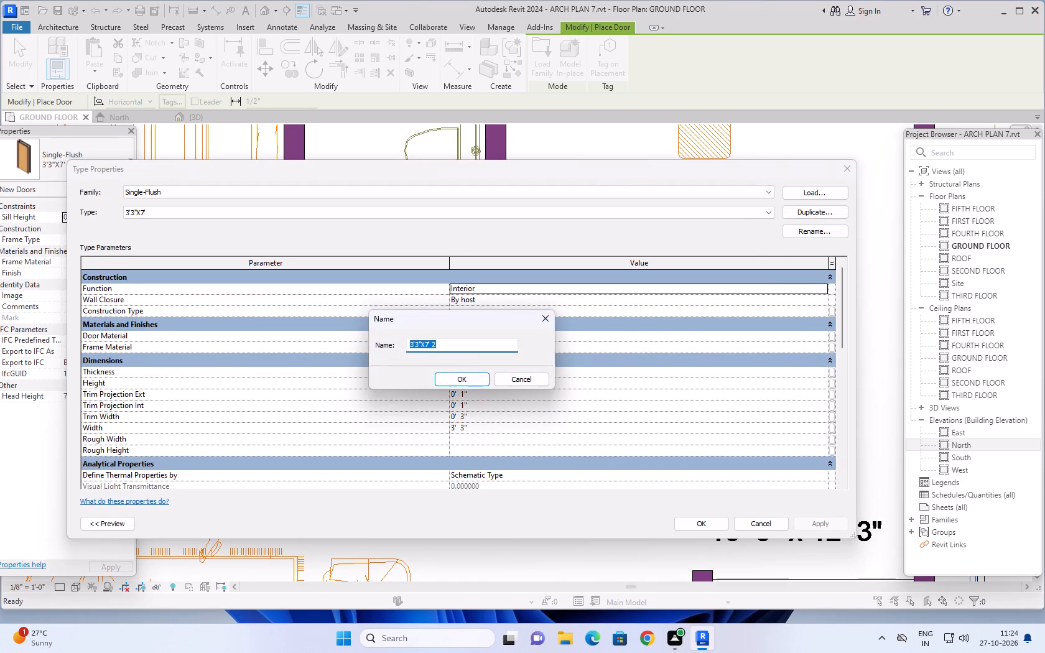
pyautogui.write("2'")
pyautogui.write("X7'")
pyautogui.click(468, 376)
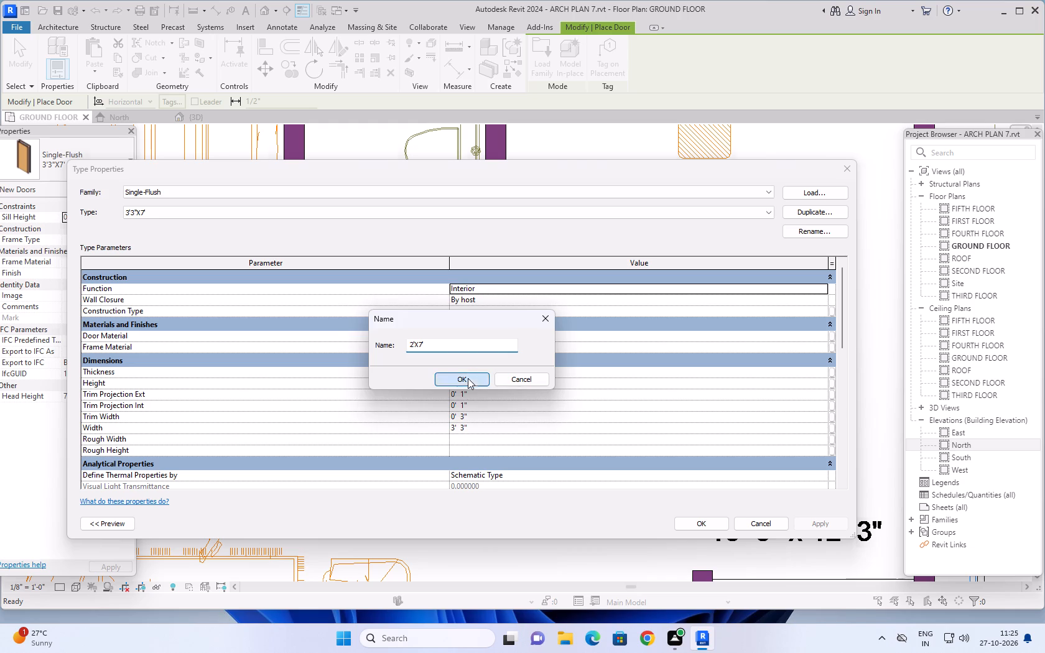
# Set the width of the new 2'X7' door type to 2' and apply it.
pyautogui.click(474, 430)
pyautogui.write("2'")
pyautogui.press('Return')
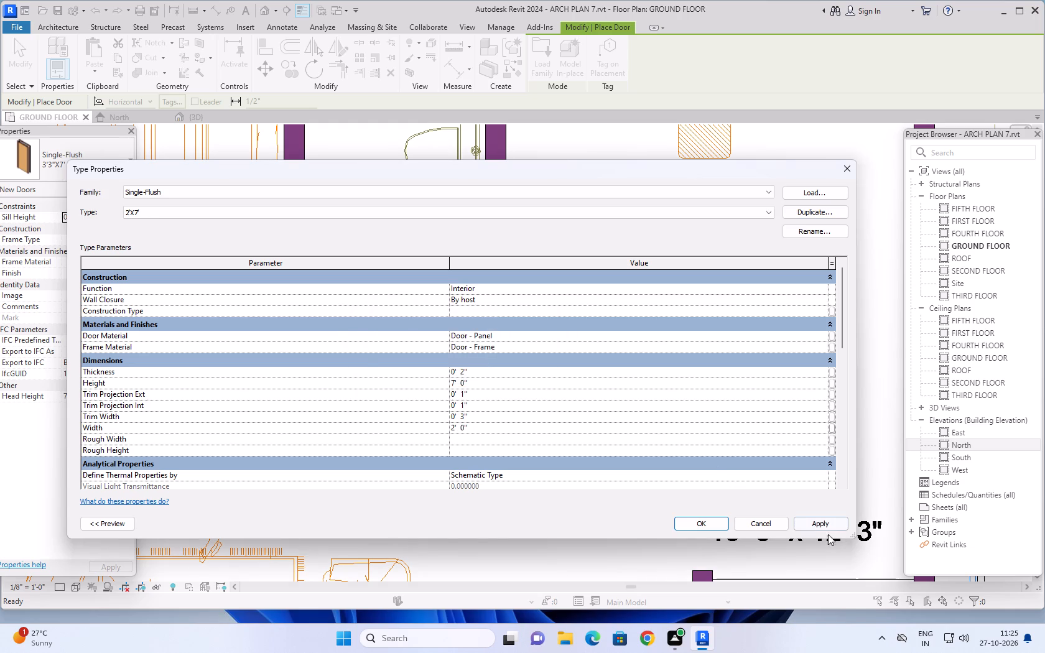
pyautogui.click(828, 521)
pyautogui.click(695, 524)
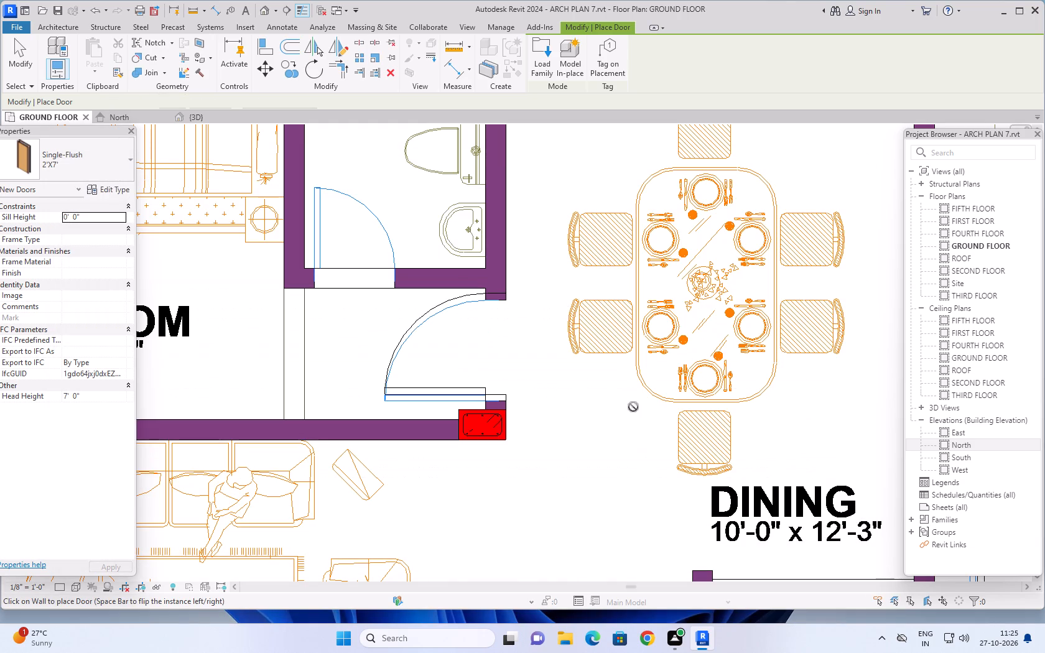
# Place a 2'X7' door in the northern flat's 4'-6" x 7'-3" bathroom opening, flipping its hinge side and swinging it into the bathroom.
pyautogui.scroll(-4, 491, 335)
pyautogui.scroll(5, 429, 307)
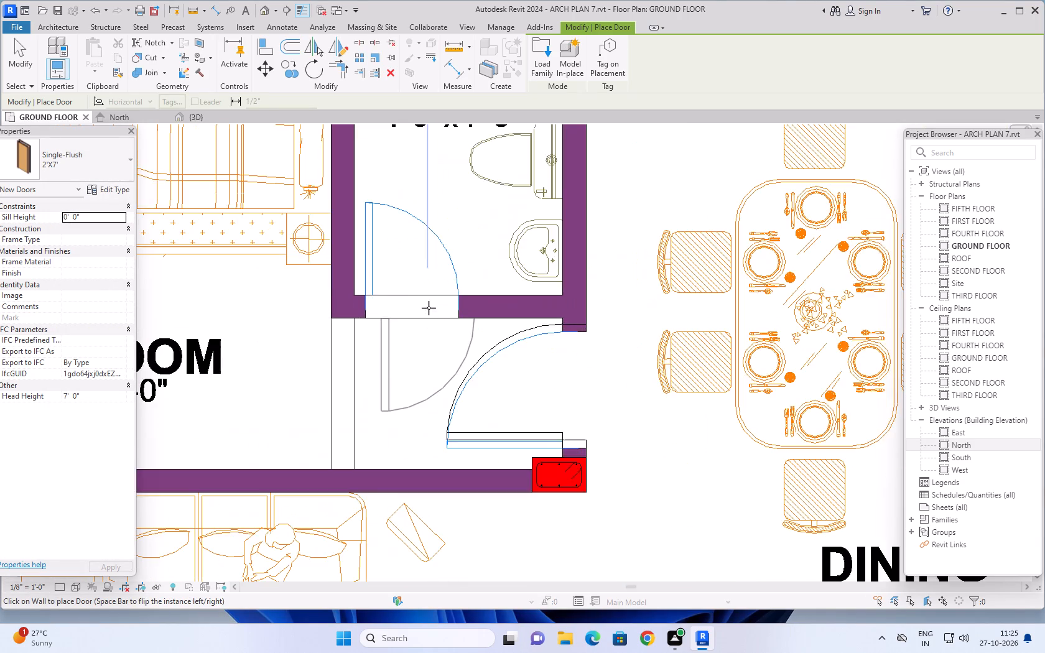
pyautogui.scroll(5, 422, 308)
pyautogui.press('space')
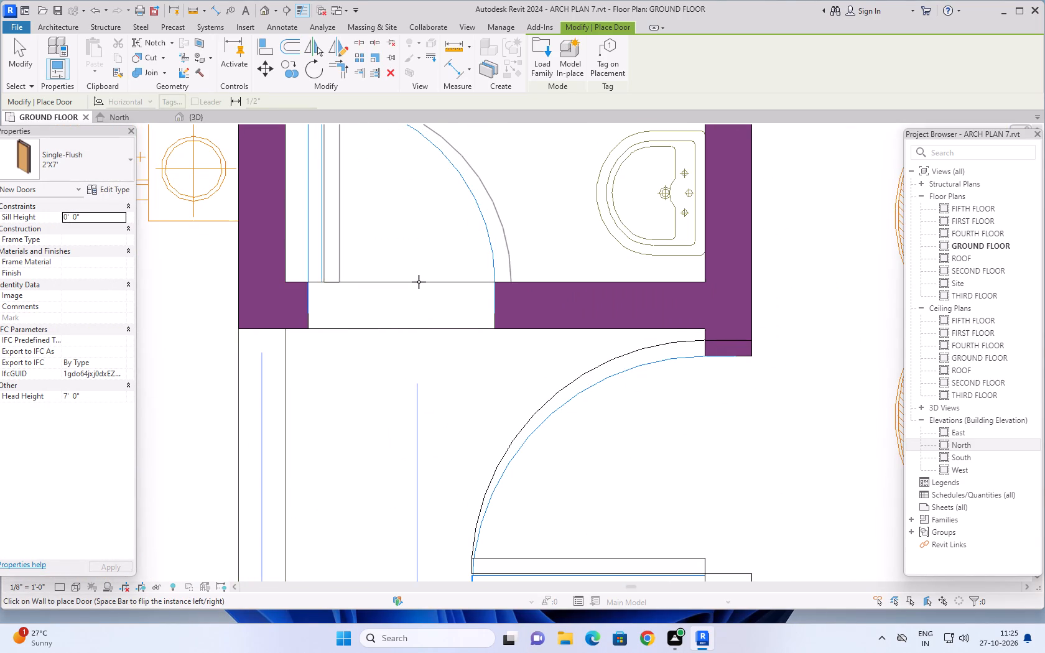
pyautogui.click(435, 282)
# Place a 2'X7' door in the northern flat's 4'-6" x 8'-0" bathroom opening, swinging into the bathroom.
pyautogui.scroll(-11, 439, 338)
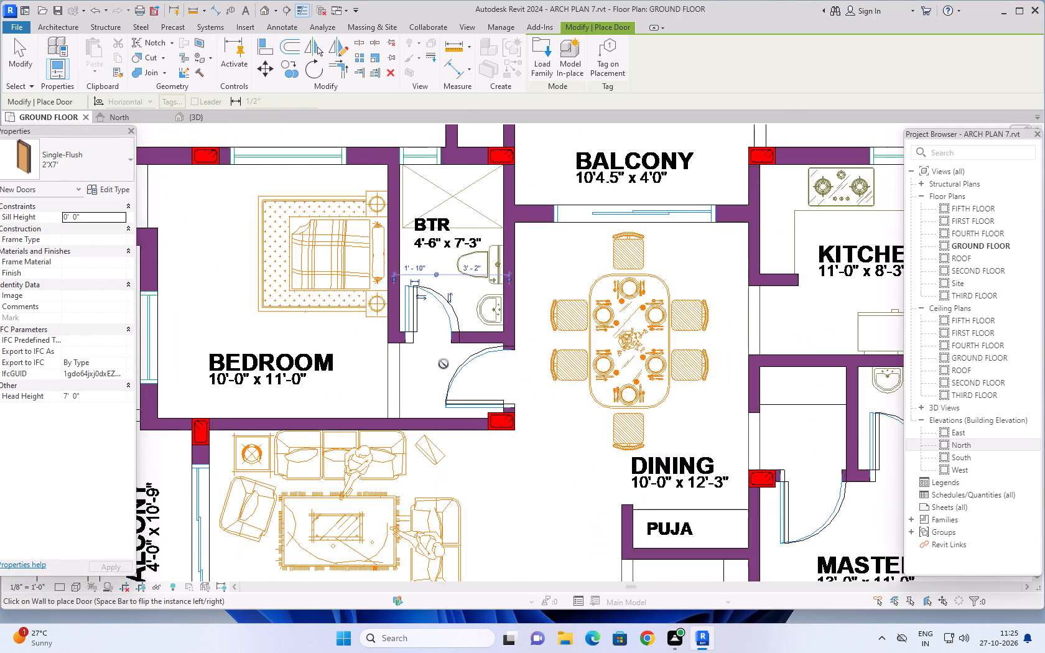
pyautogui.scroll(-2, 444, 364)
pyautogui.moveTo(486, 442); pyautogui.dragTo(419, 362, button='middle')
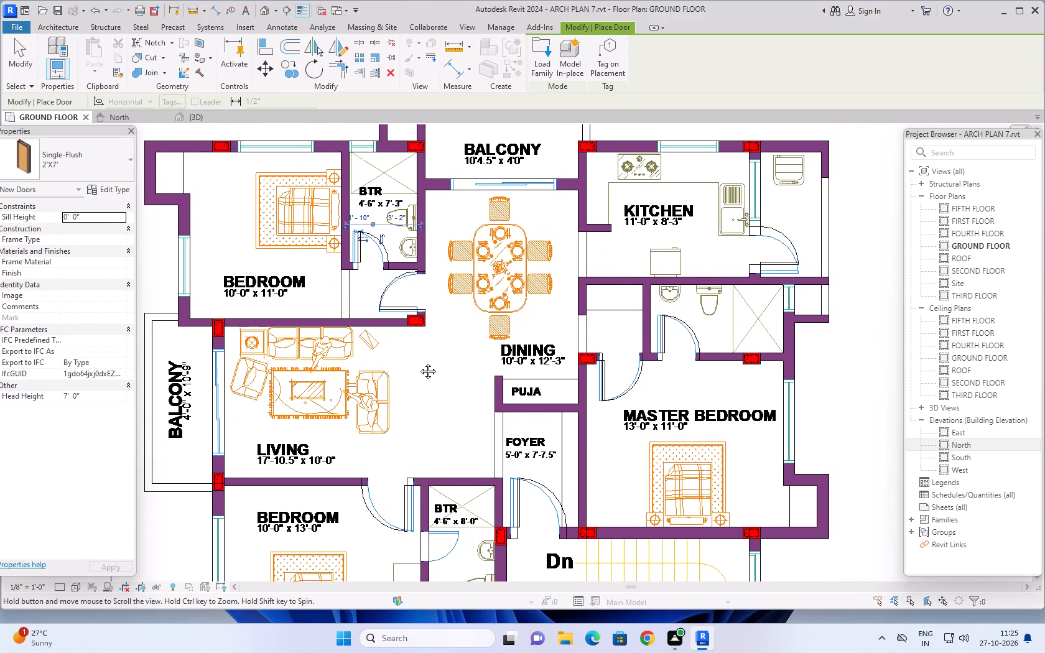
pyautogui.moveTo(419, 362); pyautogui.dragTo(431, 358, button='middle')
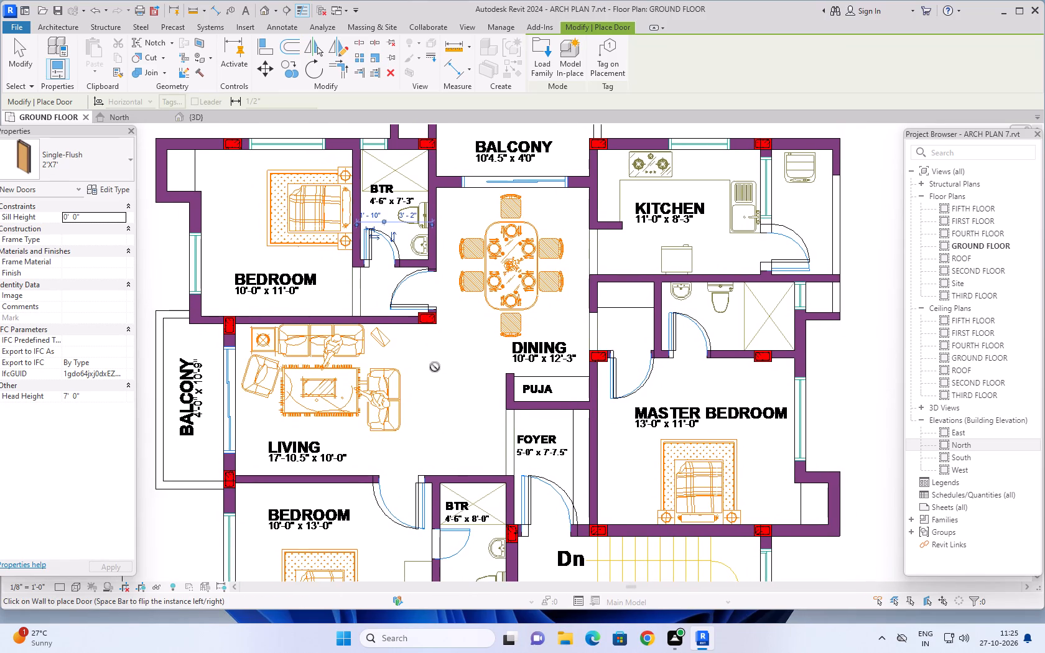
pyautogui.scroll(-3, 435, 378)
pyautogui.moveTo(435, 404); pyautogui.dragTo(429, 335, button='middle')
pyautogui.scroll(5, 433, 414)
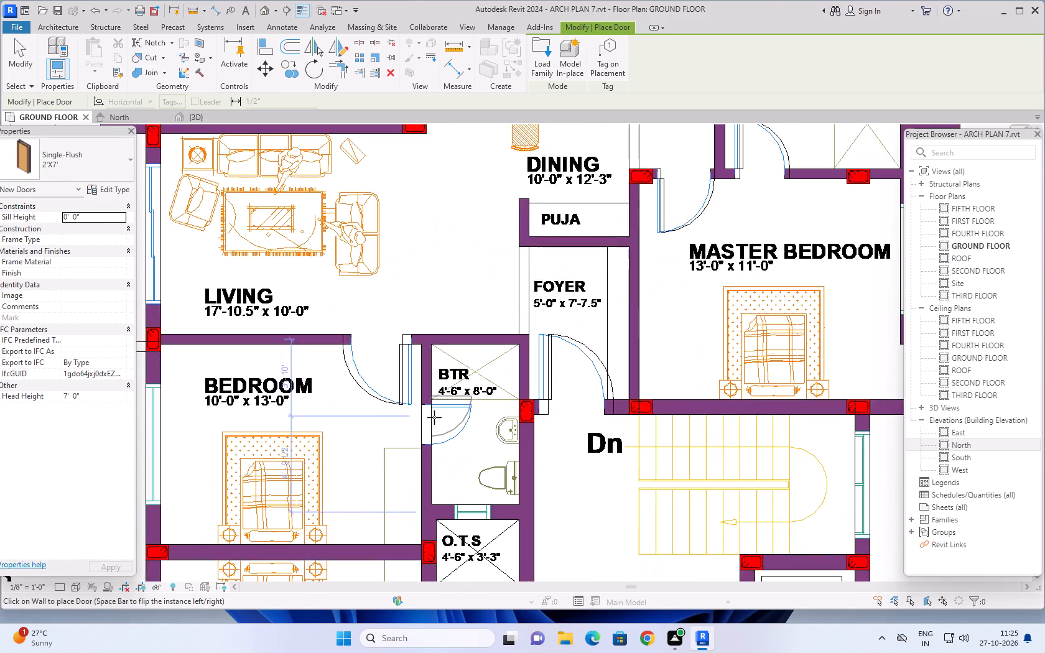
pyautogui.scroll(8, 434, 417)
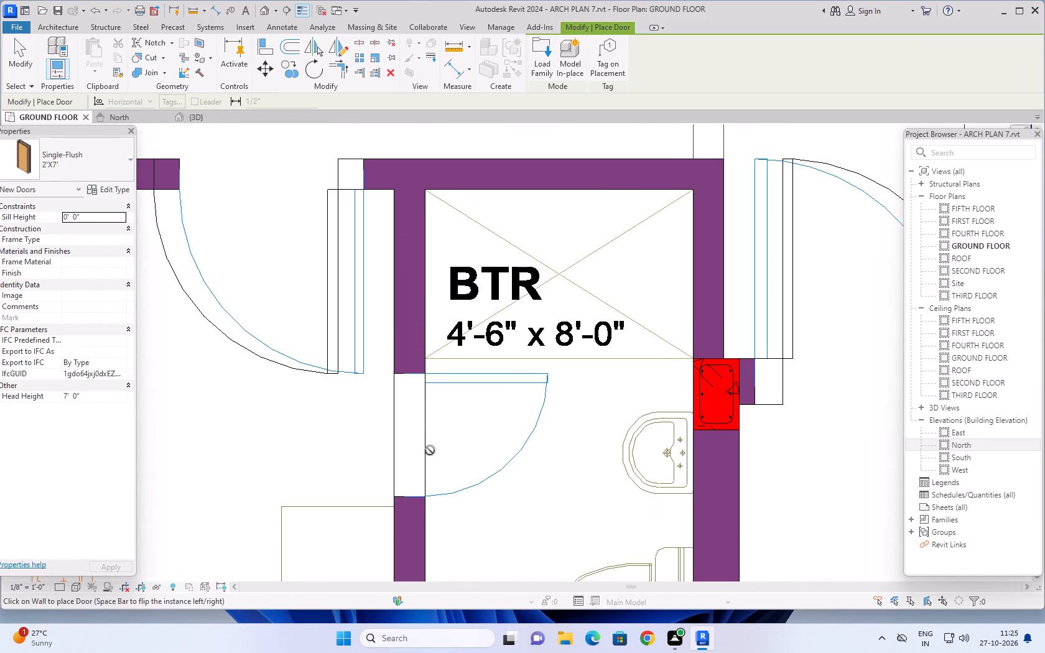
pyautogui.click(424, 449)
# Place a 2'X7' door in the southern flat's 4'-6" x 7'-3" bathroom opening, flipping its hinge side to match the plan.
pyautogui.scroll(-4, 454, 444)
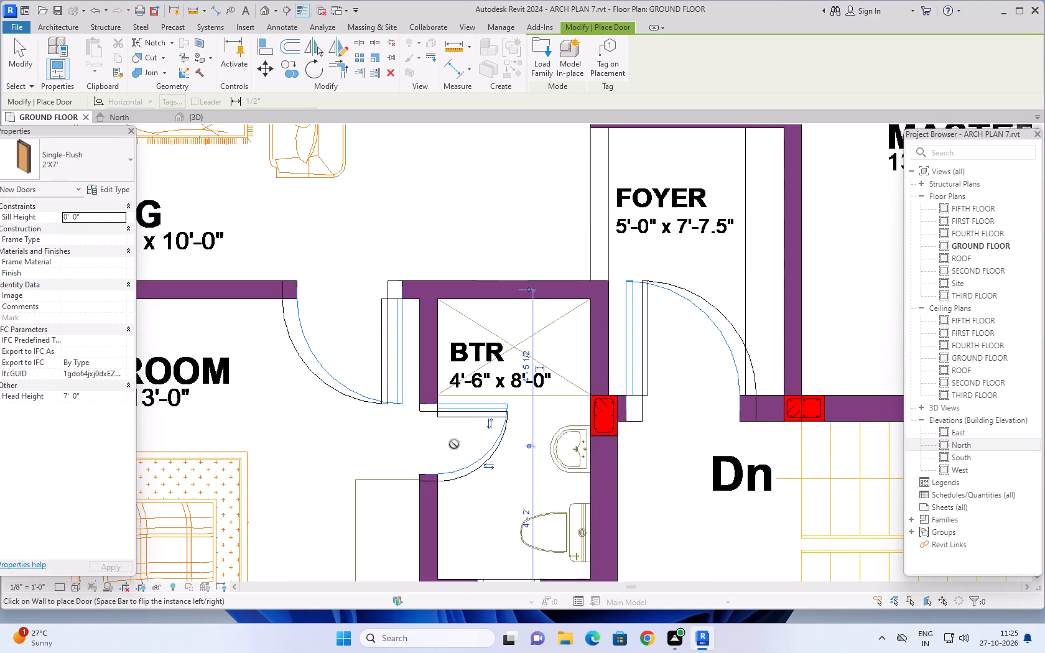
pyautogui.scroll(-8, 454, 444)
pyautogui.moveTo(463, 473); pyautogui.dragTo(422, 264, button='middle')
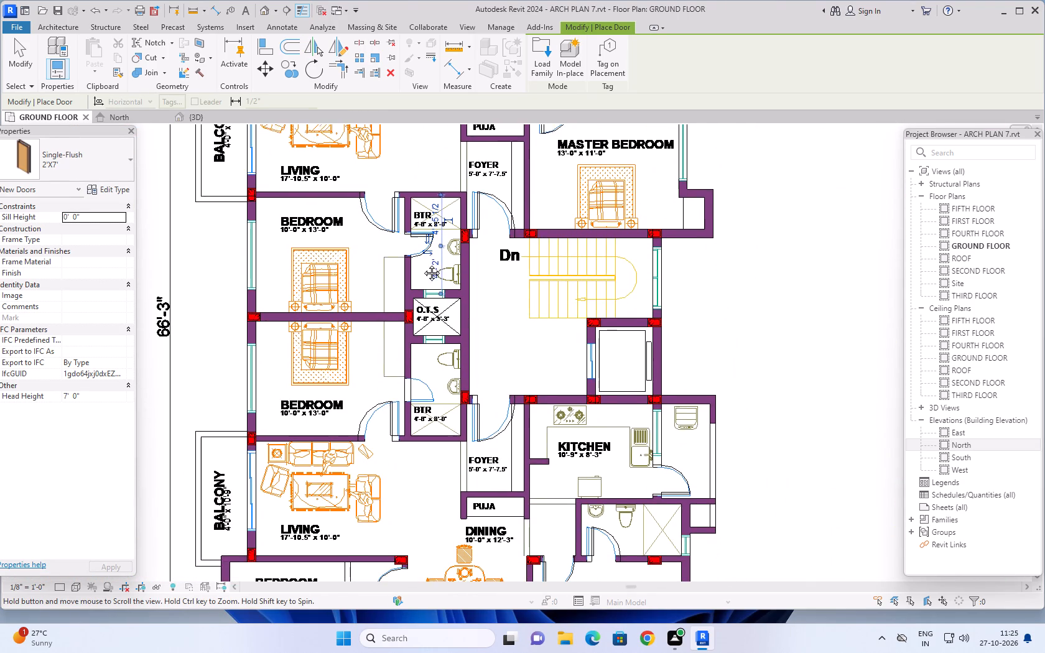
pyautogui.moveTo(422, 264); pyautogui.dragTo(422, 244, button='middle')
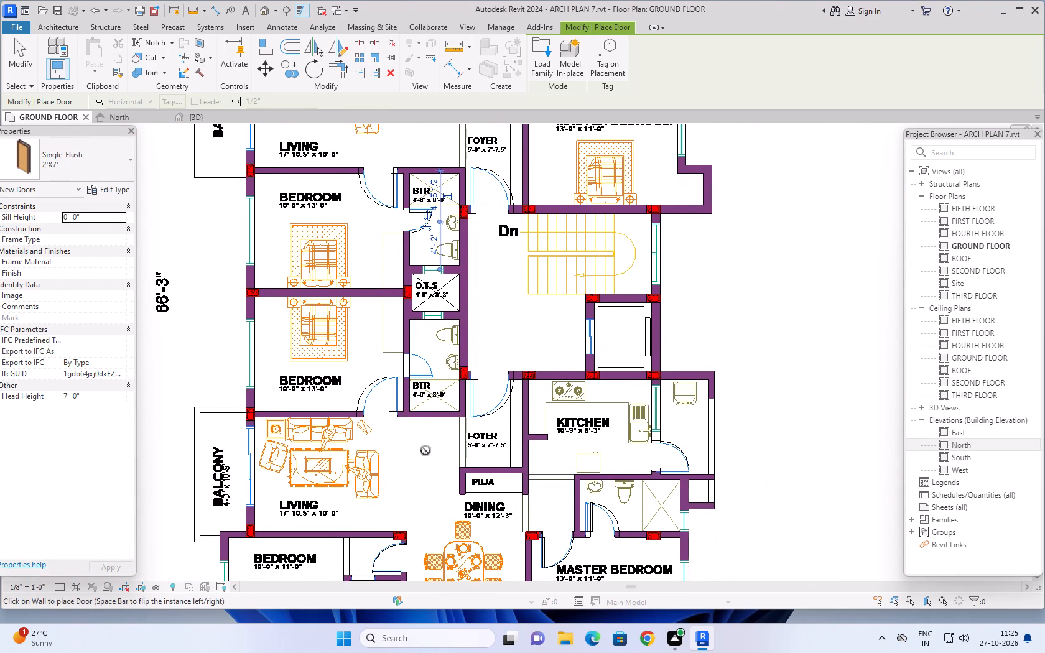
pyautogui.scroll(-1, 430, 459)
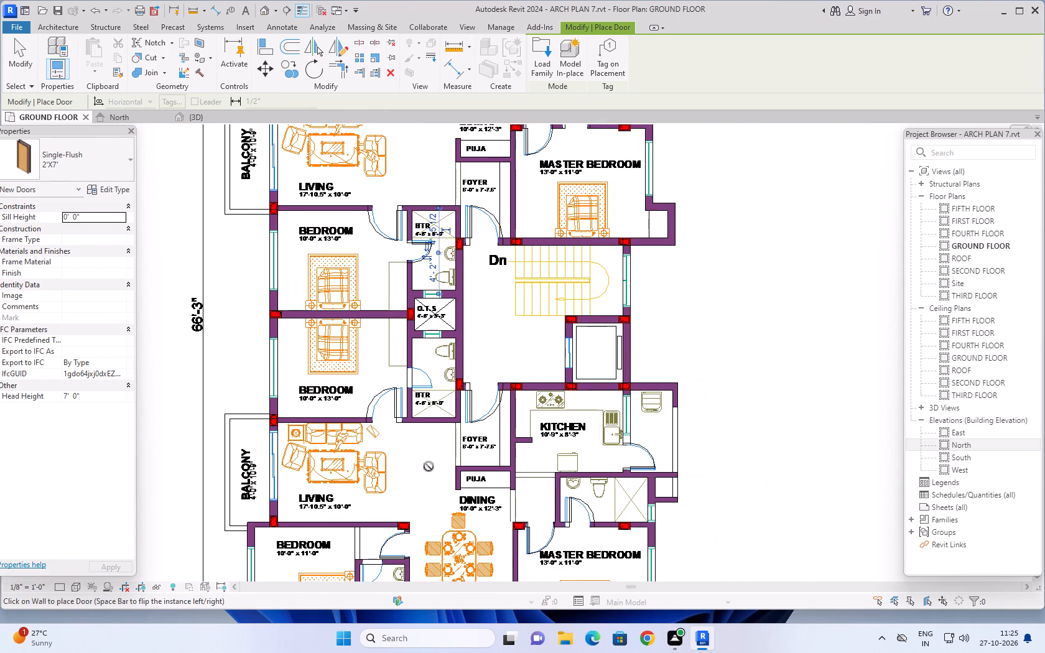
pyautogui.moveTo(420, 450); pyautogui.dragTo(395, 394, button='middle')
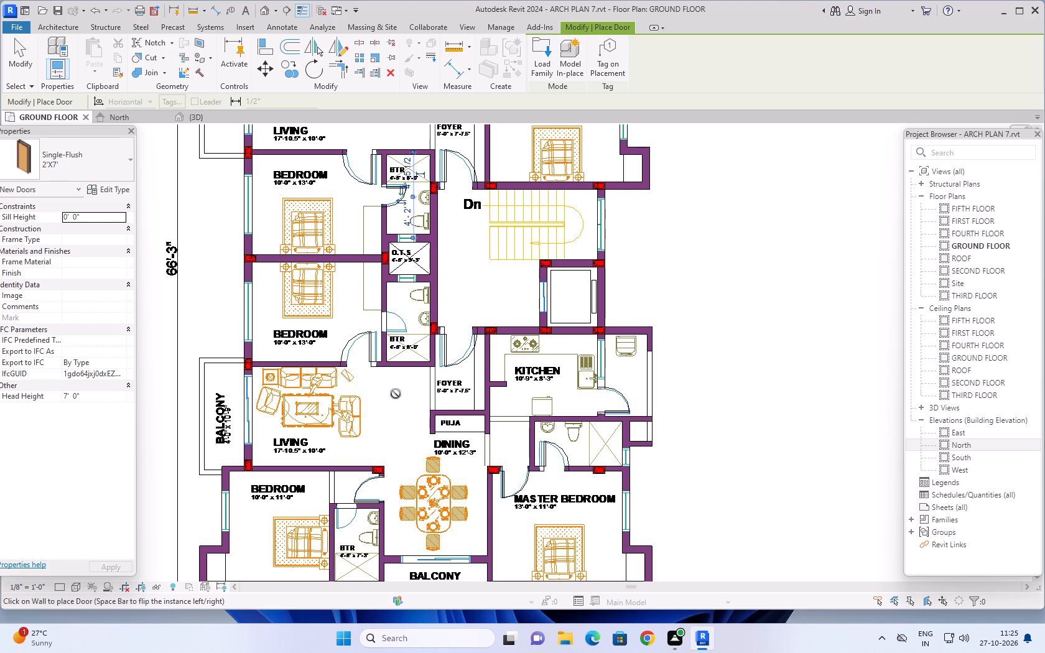
pyautogui.scroll(2, 396, 401)
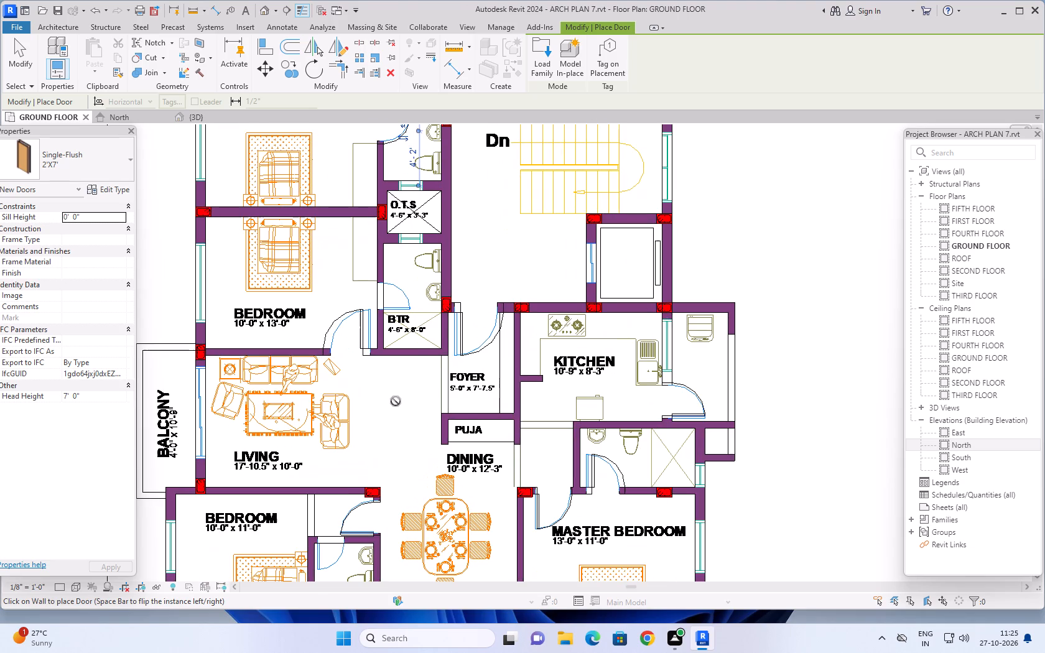
pyautogui.moveTo(396, 401); pyautogui.dragTo(370, 369, button='middle')
pyautogui.scroll(-1, 370, 375)
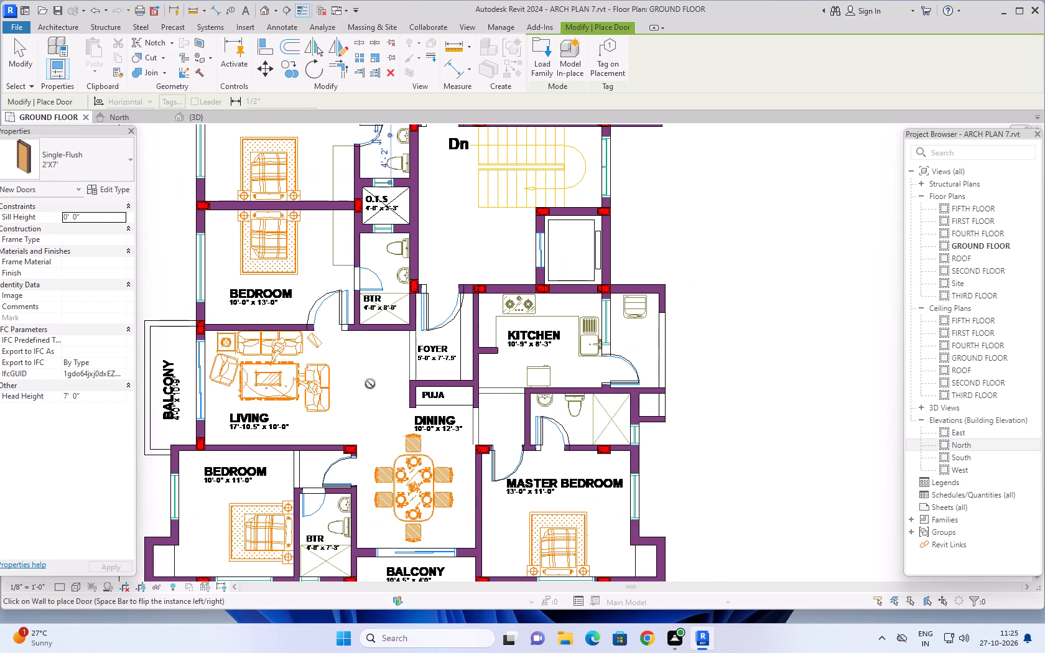
pyautogui.scroll(-2, 370, 397)
pyautogui.moveTo(370, 397); pyautogui.dragTo(371, 345, button='middle')
pyautogui.scroll(2, 336, 423)
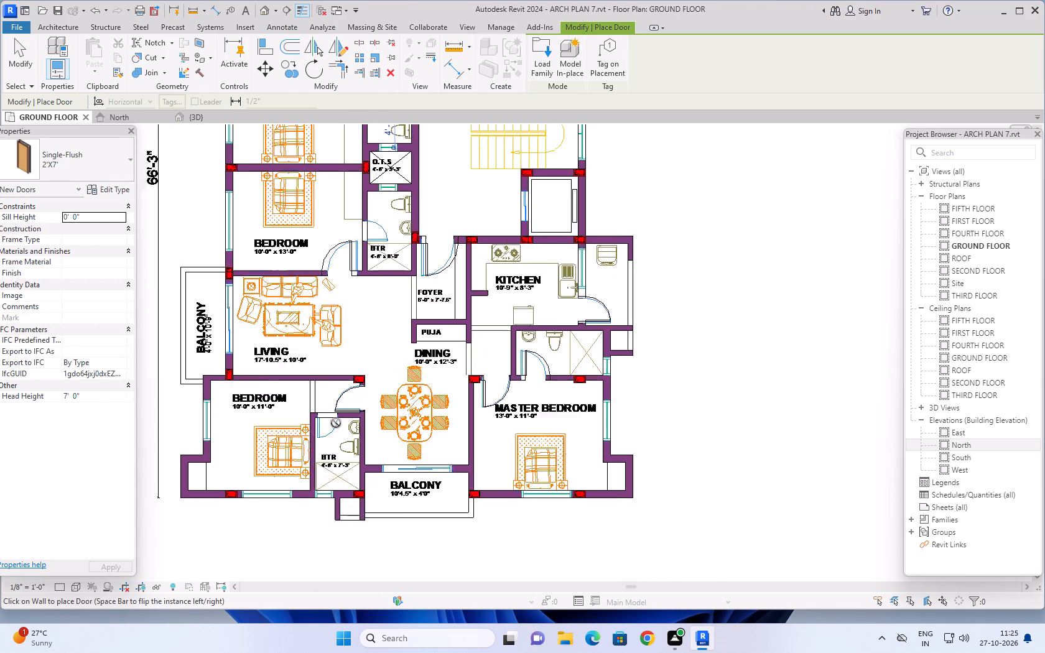
pyautogui.scroll(8, 336, 423)
pyautogui.press('space')
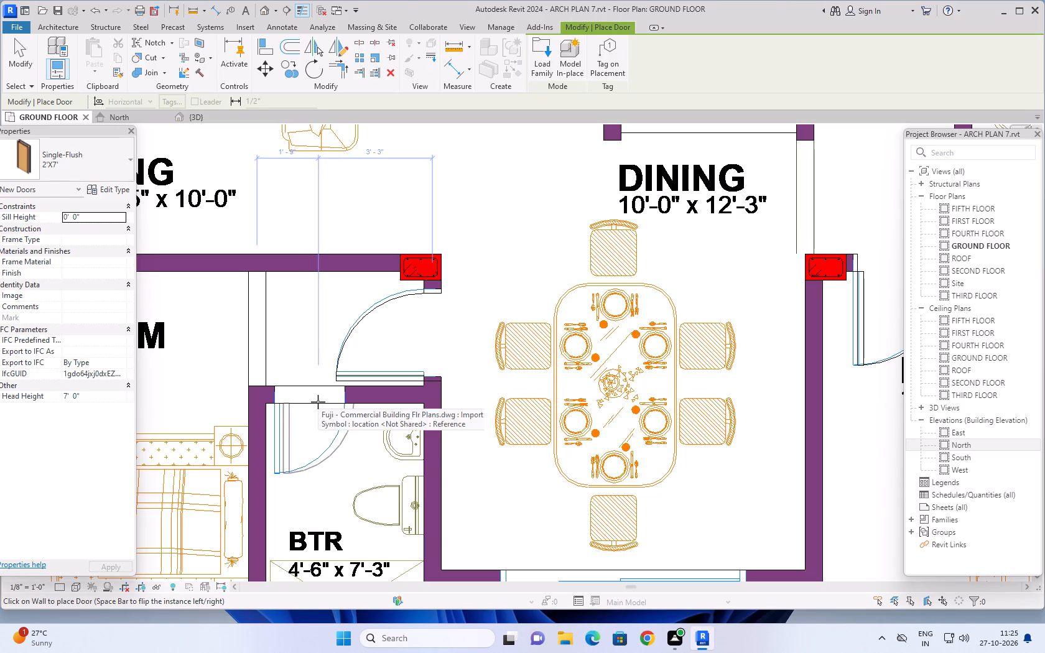
pyautogui.click(318, 402)
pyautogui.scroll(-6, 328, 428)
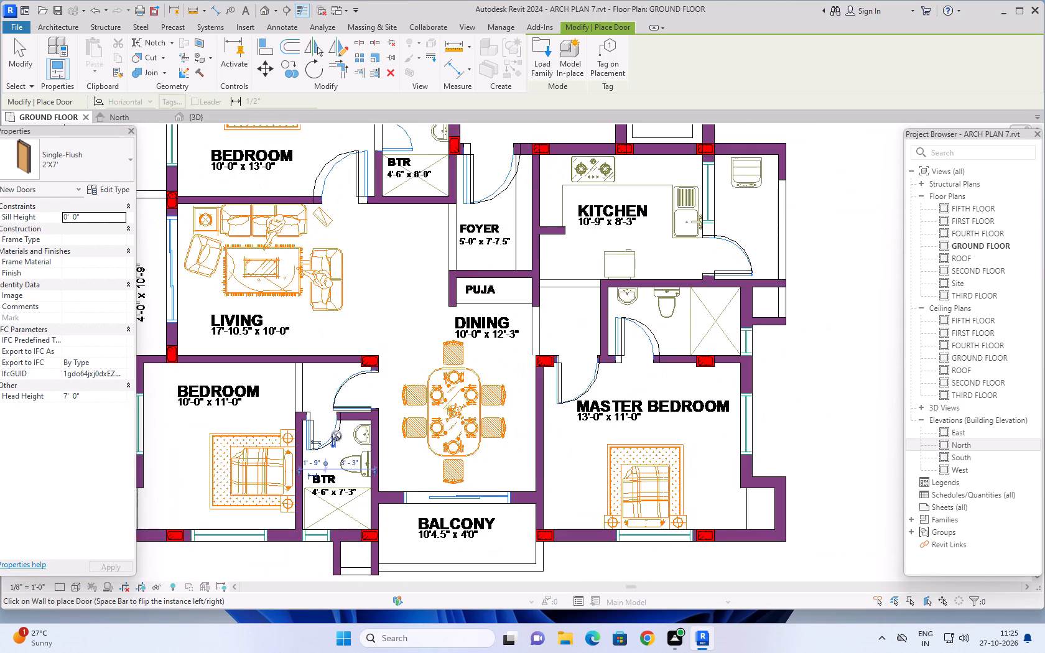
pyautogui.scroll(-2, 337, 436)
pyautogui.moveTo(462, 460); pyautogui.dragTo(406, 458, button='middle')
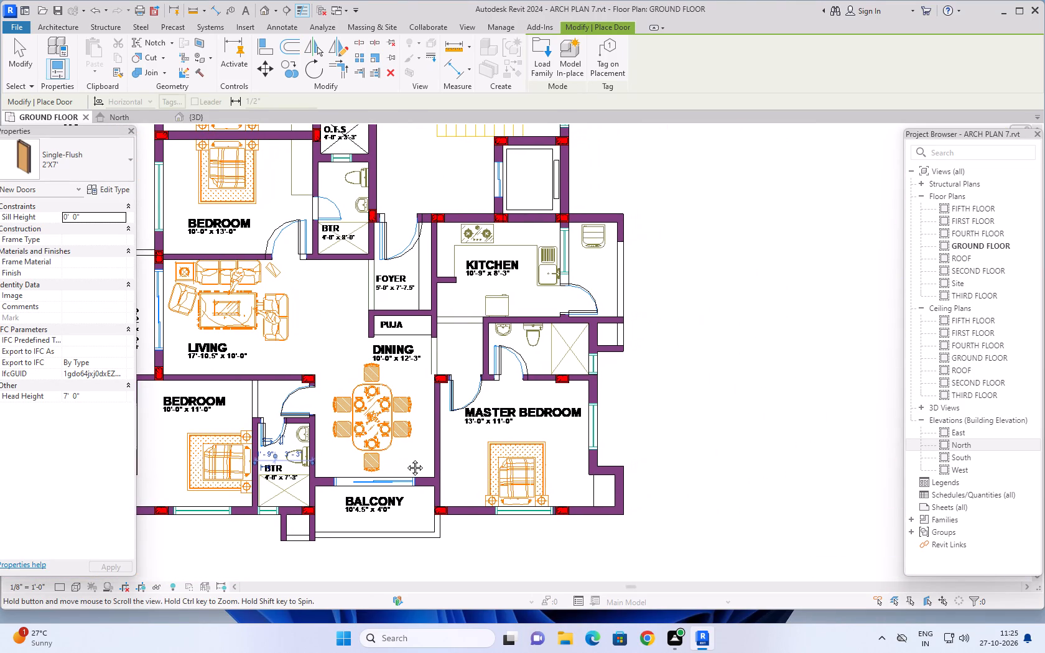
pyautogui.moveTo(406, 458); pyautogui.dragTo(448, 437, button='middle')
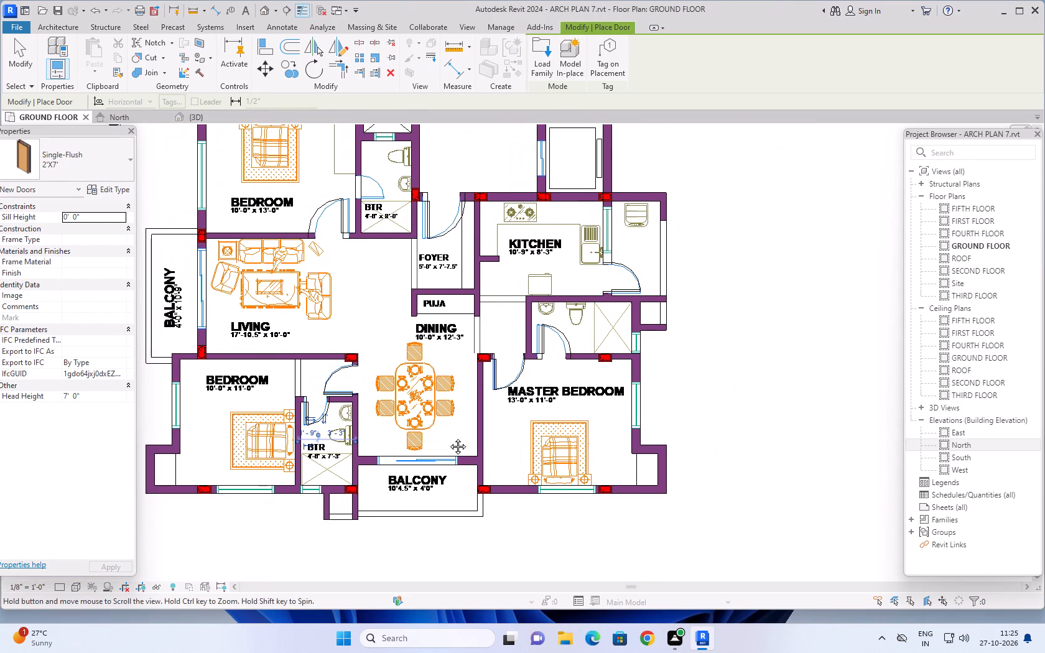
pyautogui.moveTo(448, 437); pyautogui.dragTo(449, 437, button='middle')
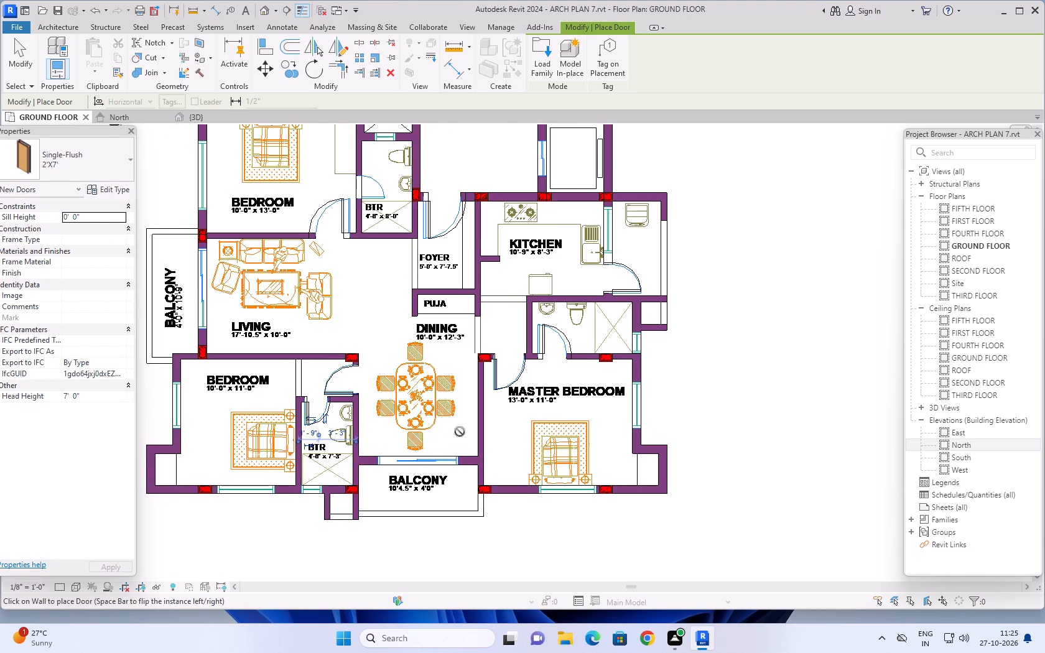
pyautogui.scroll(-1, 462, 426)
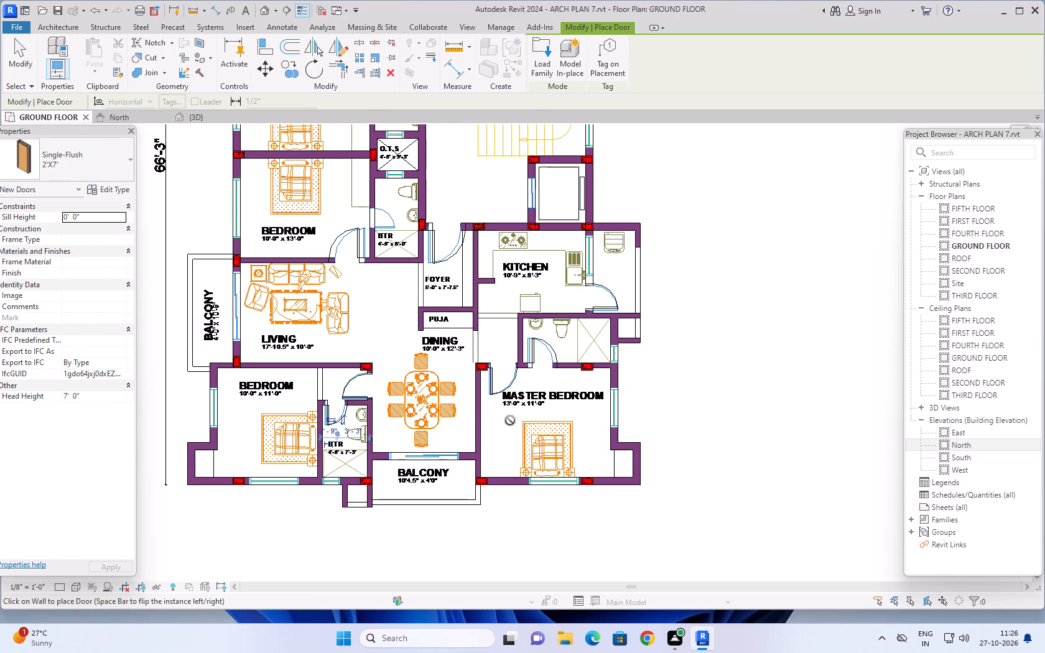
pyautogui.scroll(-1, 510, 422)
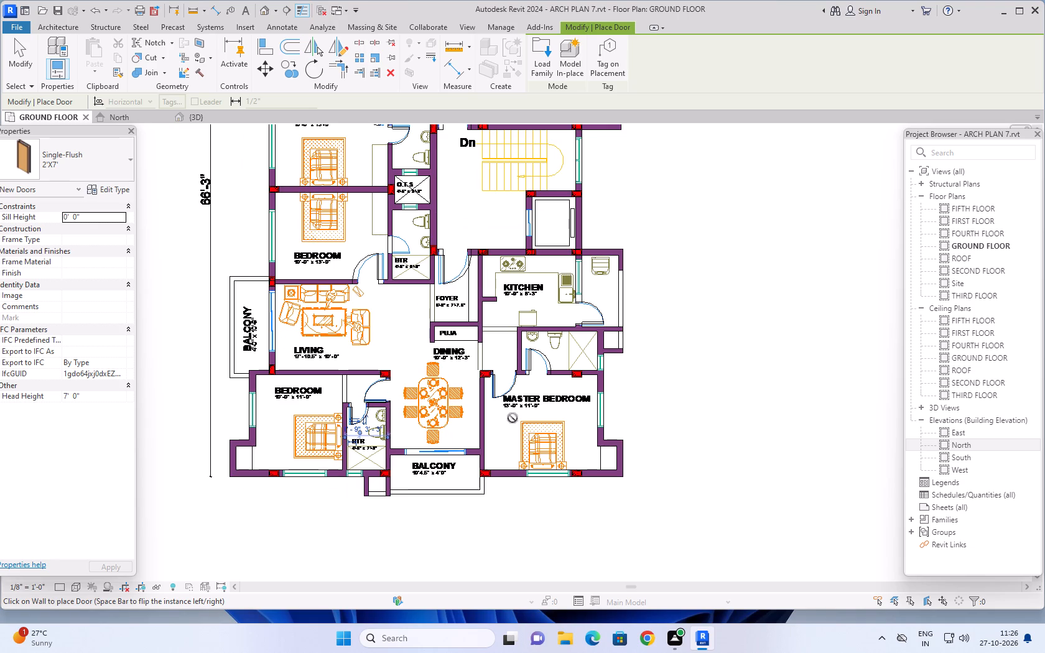
# Place a 2'X7' door in the southern flat's 4'-6" x 8'-0" bathroom opening, swinging into the bathroom, and finish door placement.
pyautogui.moveTo(513, 417); pyautogui.dragTo(496, 451, button='middle')
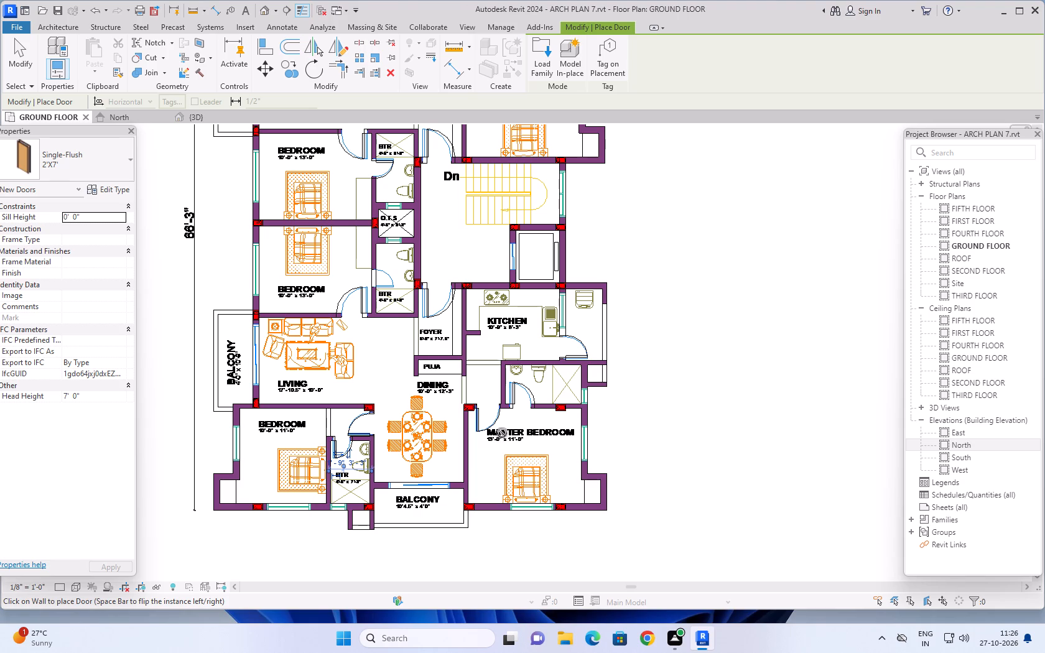
pyautogui.scroll(2, 503, 431)
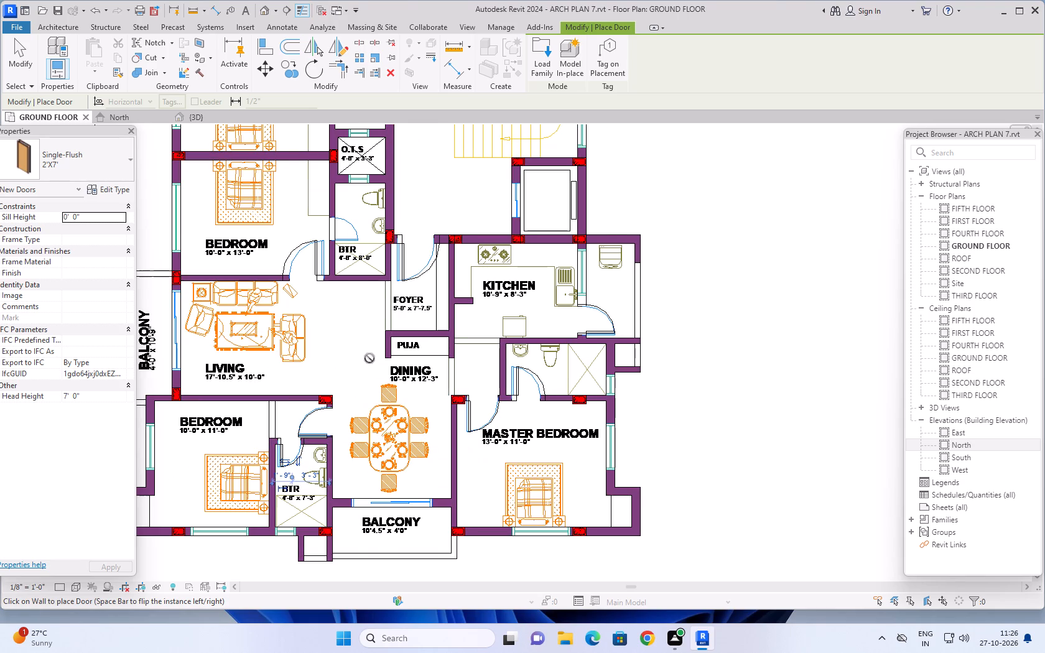
pyautogui.scroll(1, 369, 358)
pyautogui.scroll(7, 332, 198)
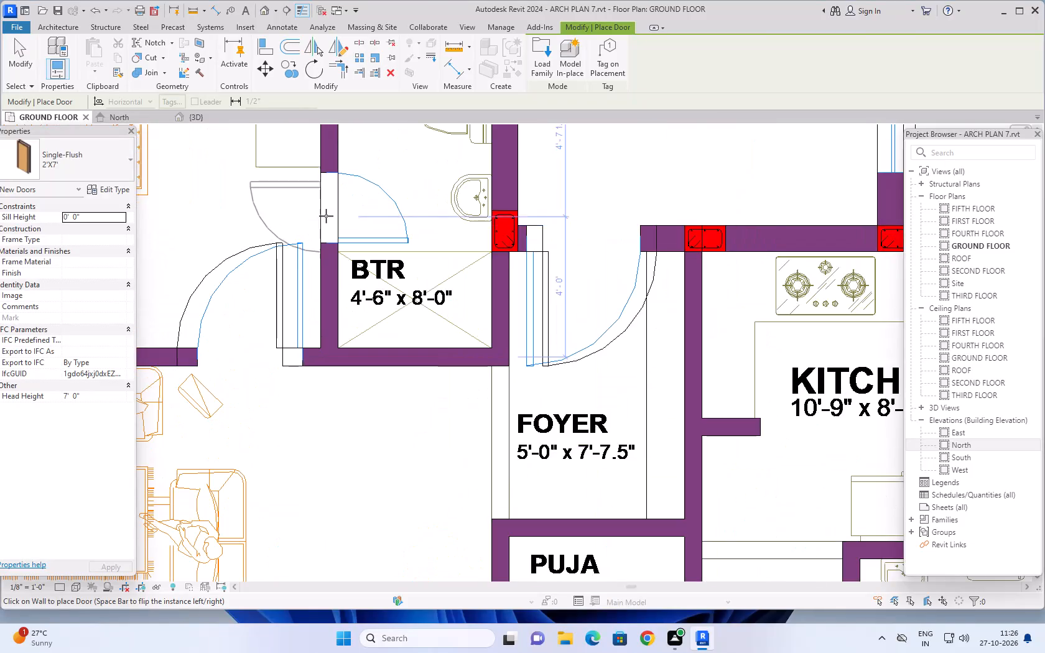
pyautogui.scroll(2, 327, 216)
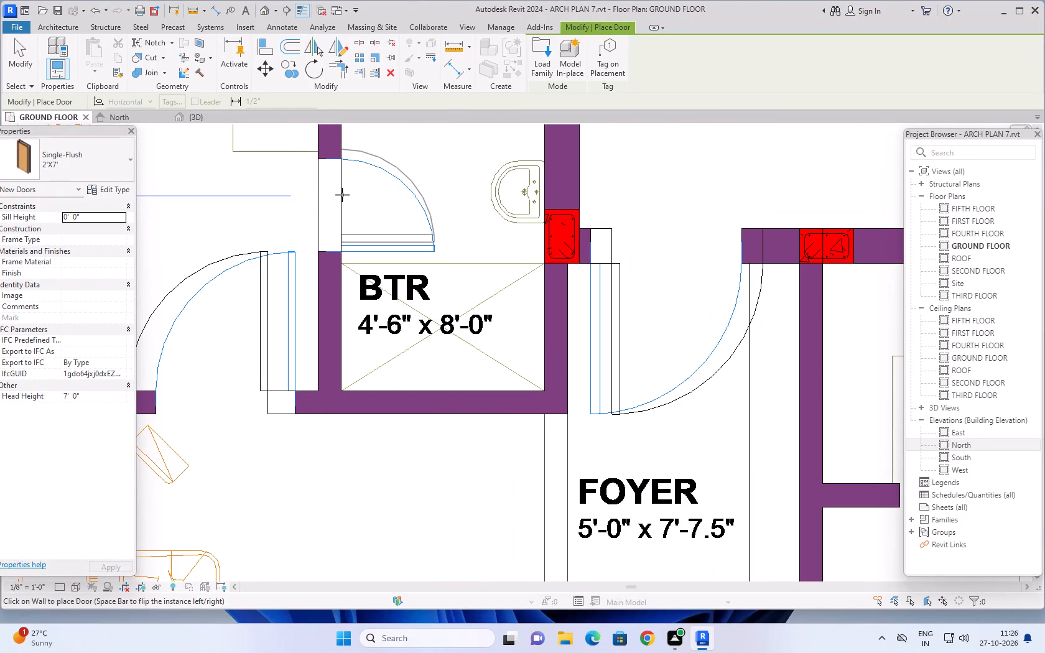
pyautogui.click(342, 195)
pyautogui.scroll(-10, 378, 207)
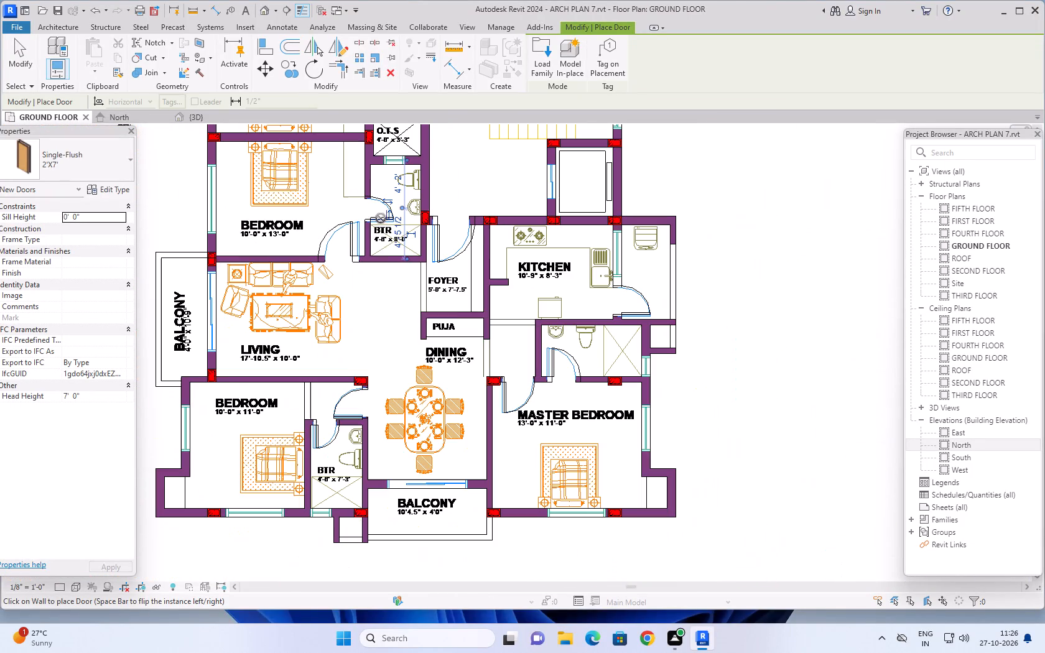
pyautogui.scroll(-3, 391, 289)
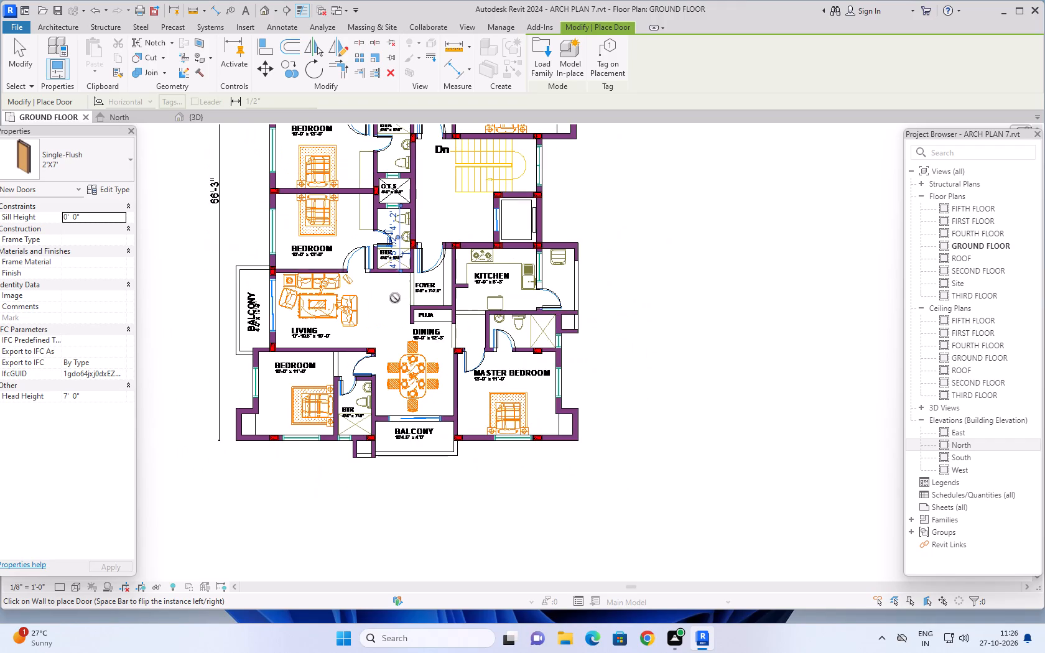
pyautogui.scroll(-2, 398, 298)
pyautogui.moveTo(453, 234); pyautogui.dragTo(429, 335, button='middle')
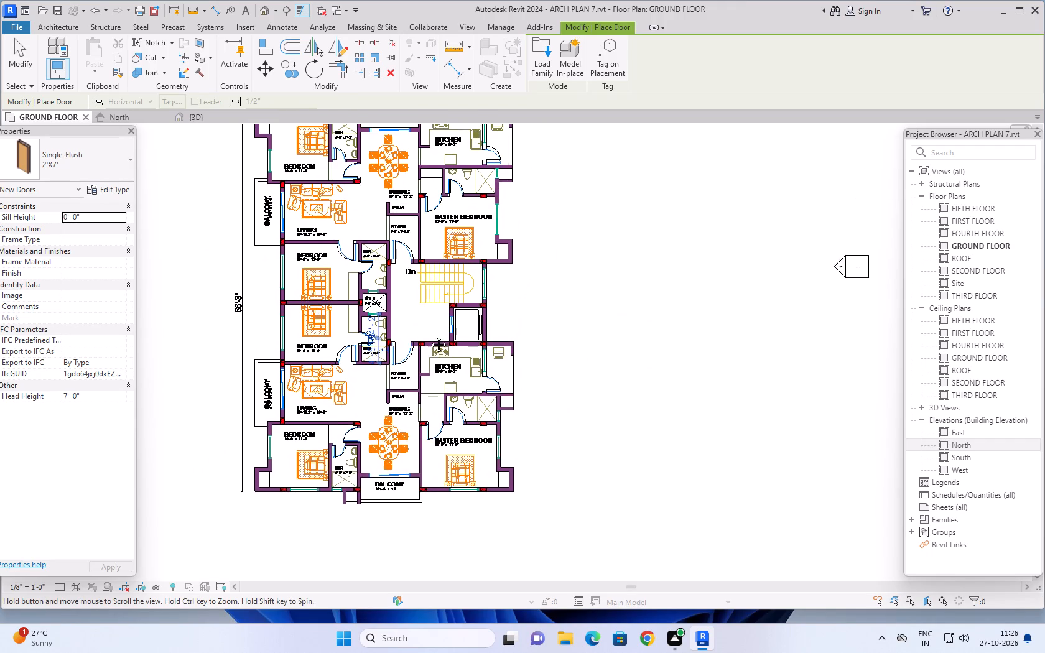
pyautogui.moveTo(429, 335); pyautogui.dragTo(423, 377, button='middle')
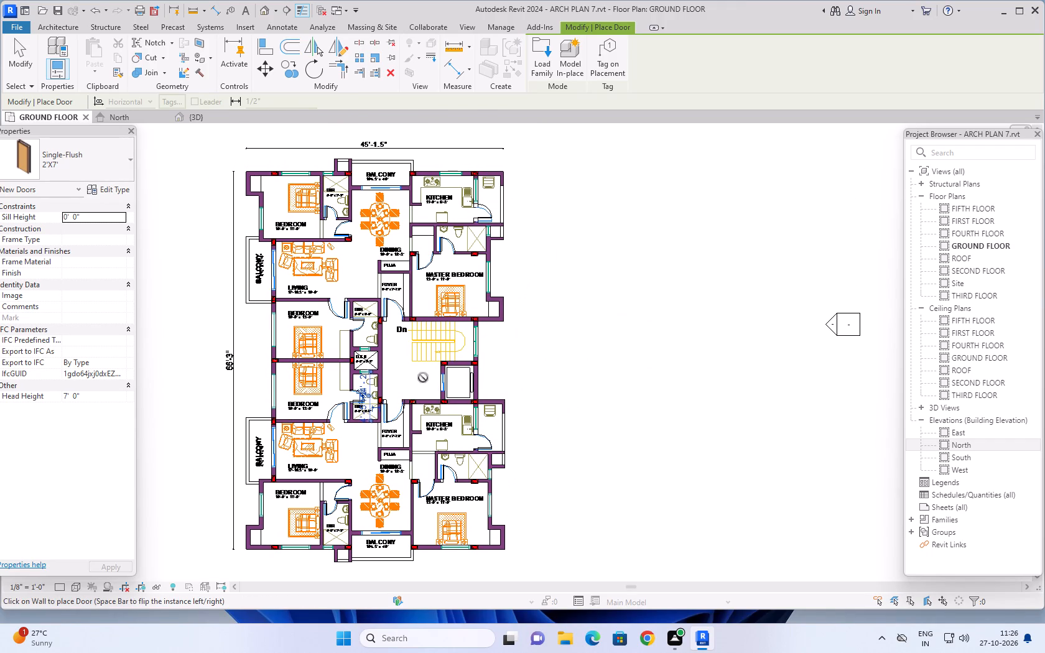
pyautogui.press('Escape')
# Align the hinge-side edge of the northern flat's 4'-6" x 7'-3" bathroom door with the imported plan's door line.
pyautogui.scroll(-2, 416, 371)
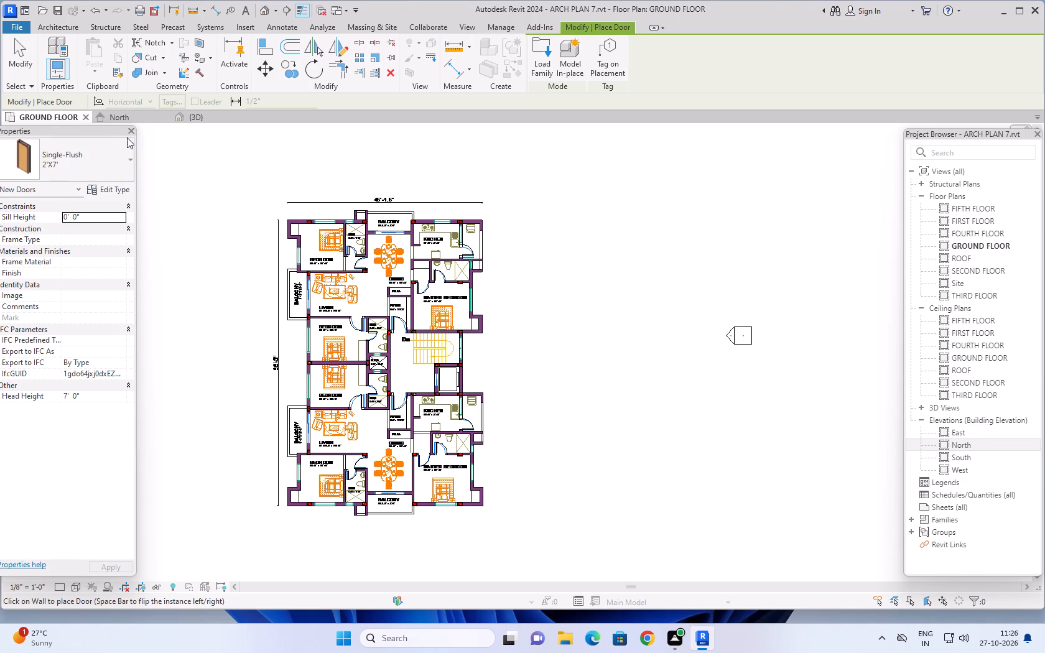
pyautogui.click(266, 37)
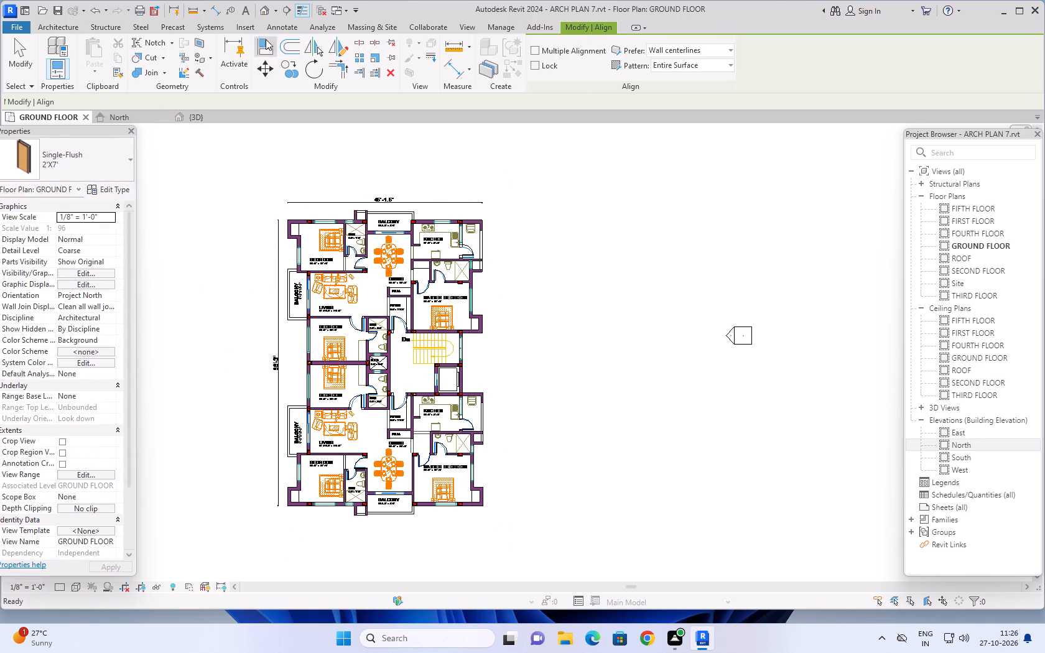
pyautogui.scroll(4, 343, 220)
pyautogui.scroll(17, 351, 269)
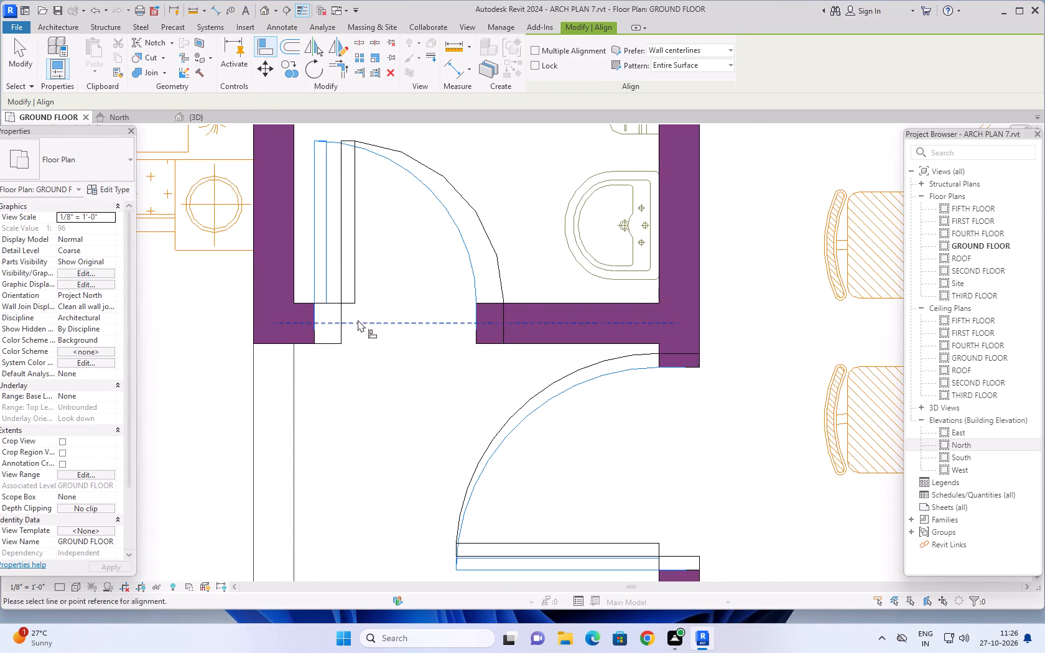
pyautogui.scroll(3, 356, 323)
pyautogui.click(291, 279)
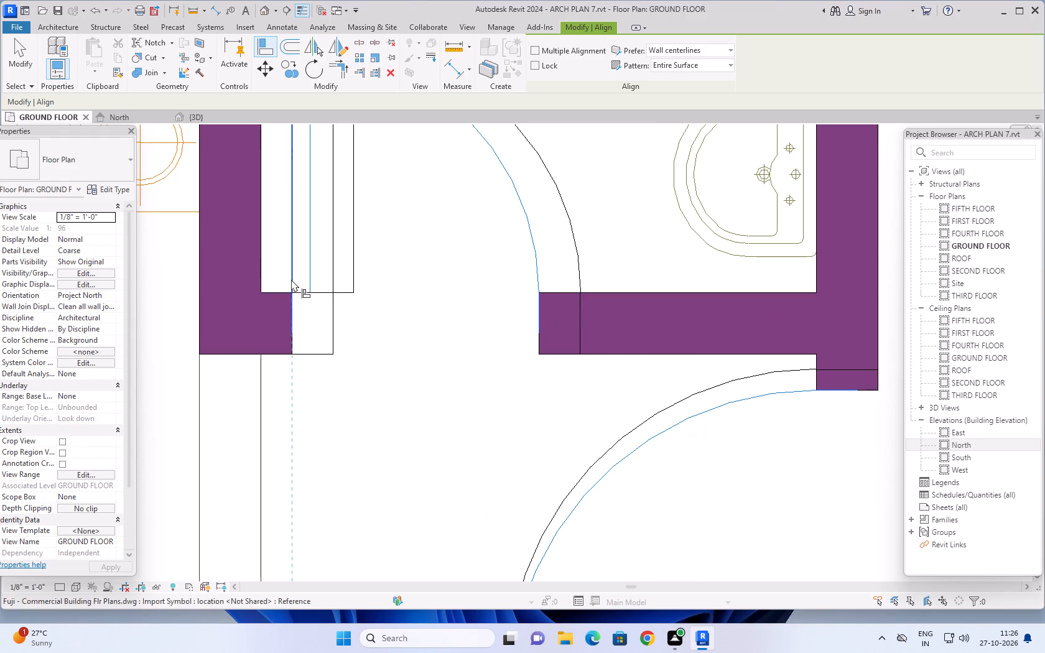
pyautogui.click(333, 295)
pyautogui.scroll(-7, 367, 336)
# Align the hinge-side edge of the northern flat's 10'-0" x 11'-0" bedroom door with the imported plan's door line.
pyautogui.moveTo(370, 357); pyautogui.dragTo(351, 344, button='middle')
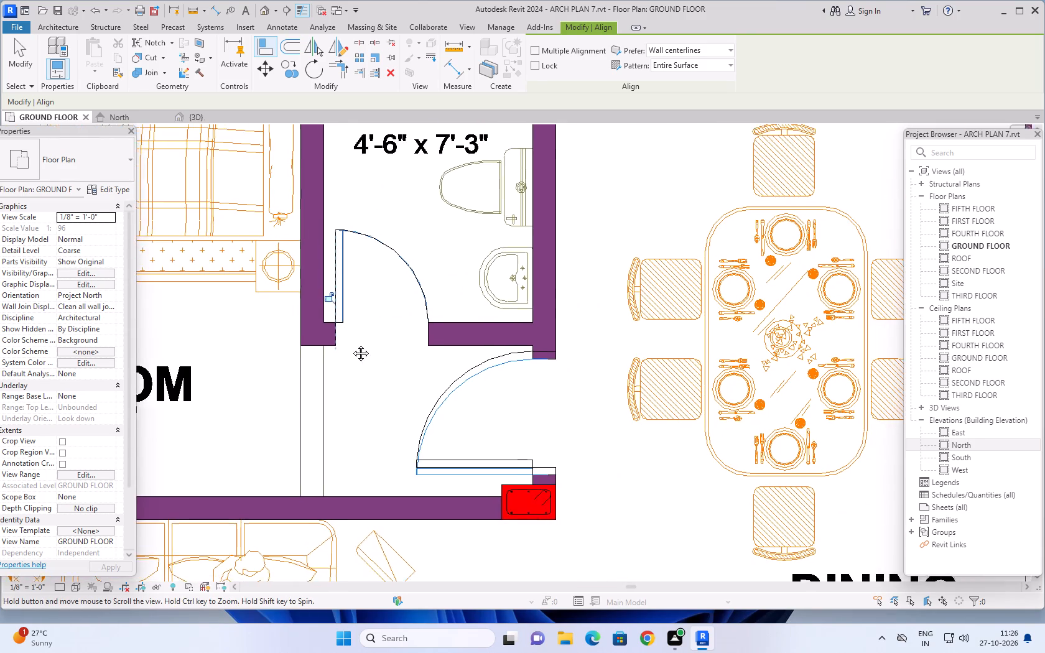
pyautogui.moveTo(351, 344); pyautogui.dragTo(289, 307, button='middle')
pyautogui.moveTo(386, 358); pyautogui.dragTo(365, 314, button='middle')
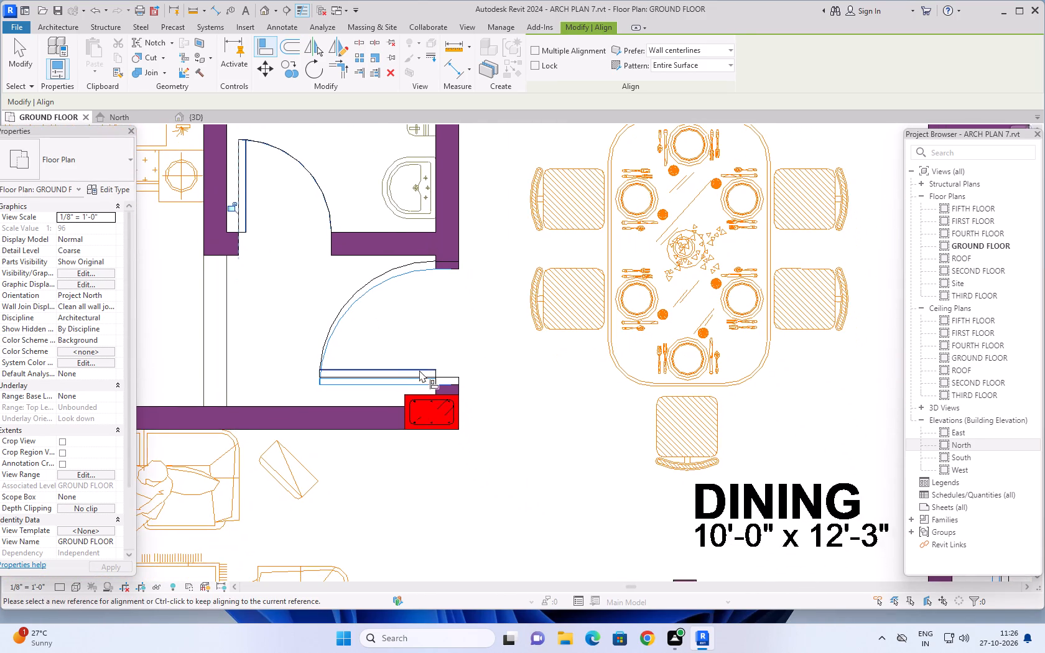
pyautogui.scroll(9, 419, 370)
pyautogui.scroll(2, 489, 395)
pyautogui.click(397, 413)
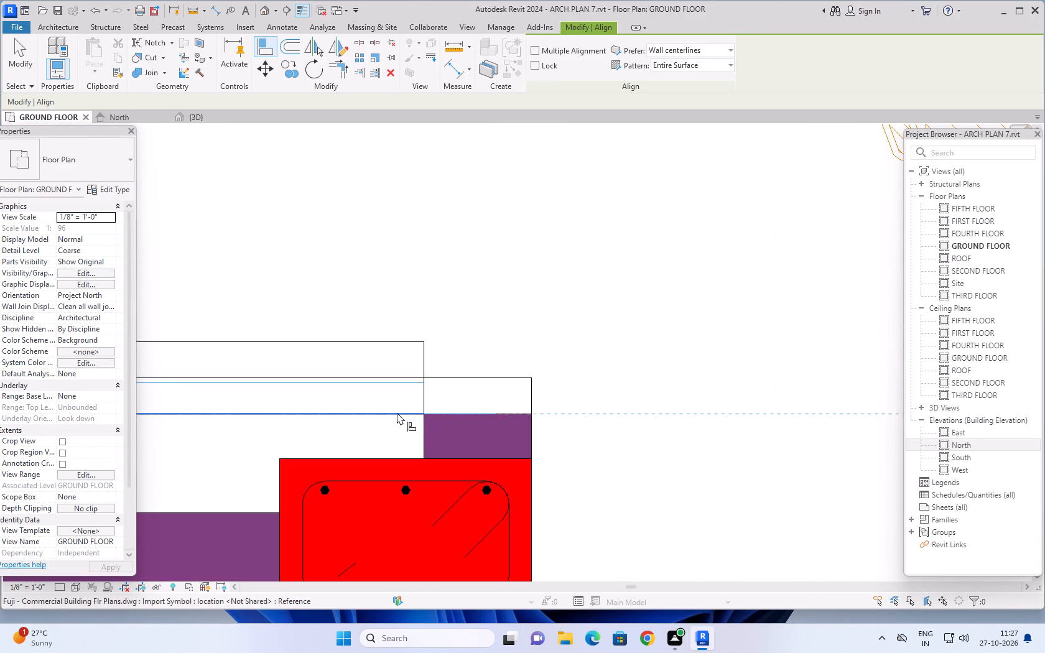
pyautogui.click(452, 377)
pyautogui.scroll(-17, 467, 350)
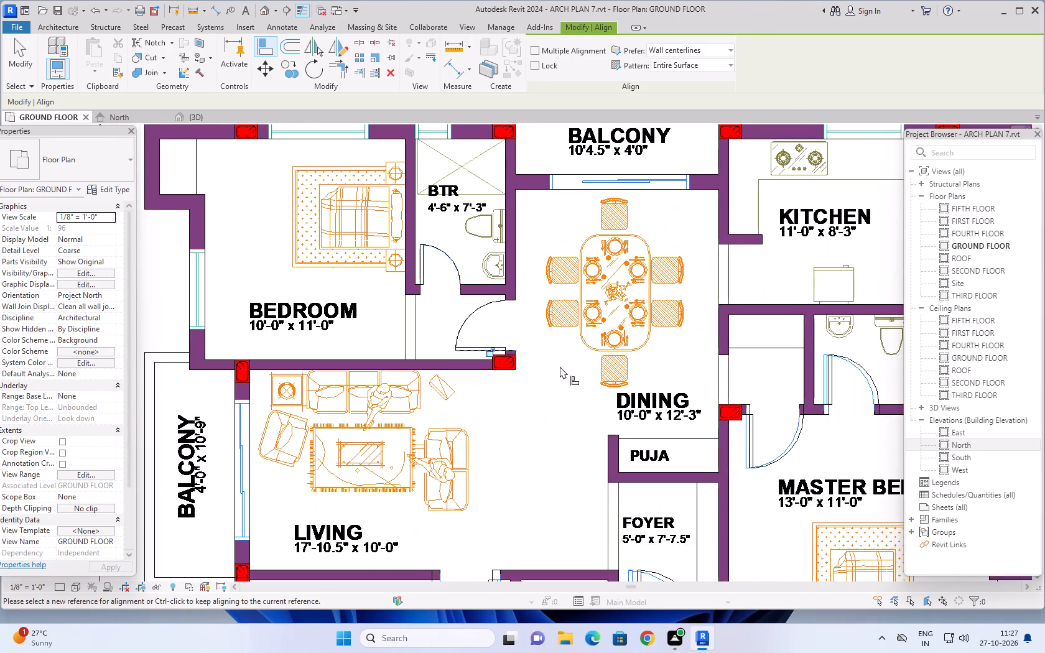
# Align the northern flat's kitchen door to the utility area with the opening edge in the imported plan.
pyautogui.moveTo(542, 373); pyautogui.dragTo(388, 414, button='middle')
pyautogui.scroll(-3, 566, 356)
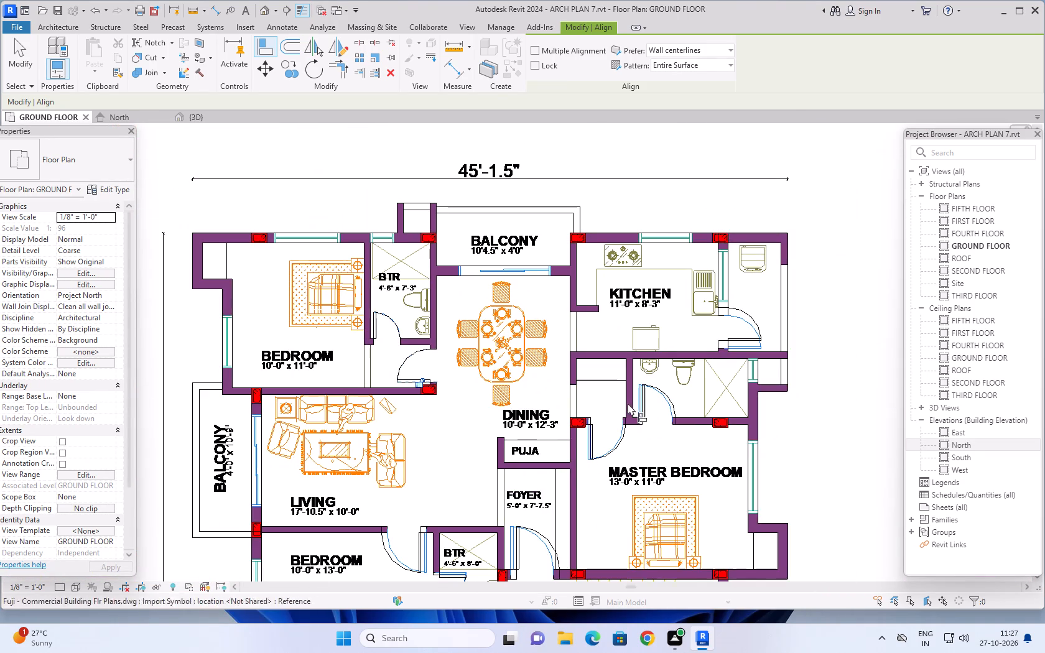
pyautogui.moveTo(658, 438); pyautogui.dragTo(595, 464, button='middle')
pyautogui.scroll(12, 674, 325)
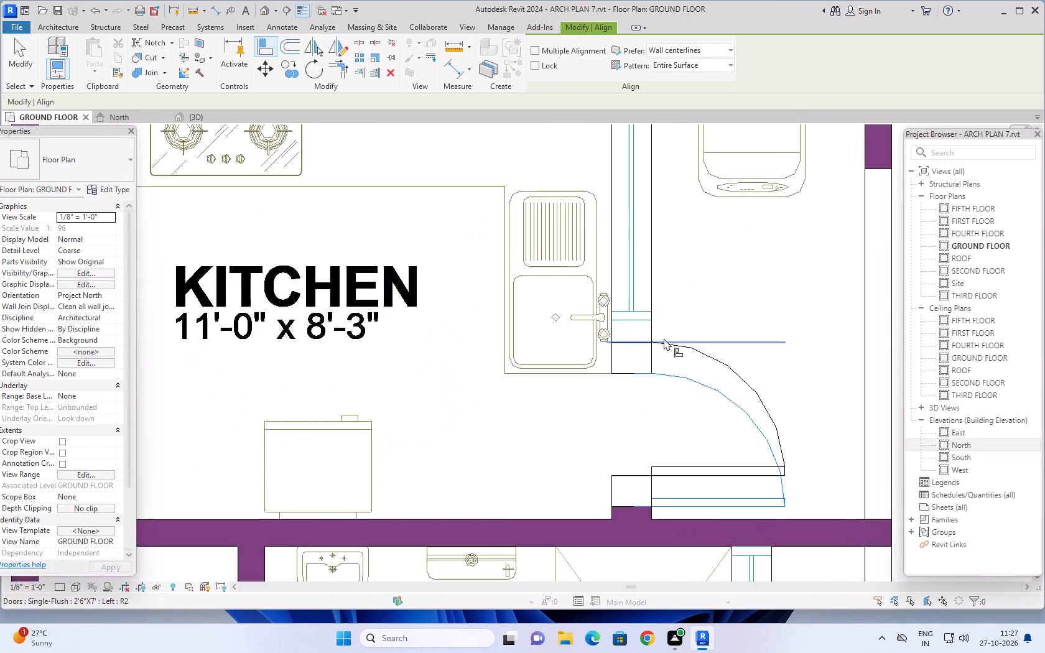
pyautogui.scroll(1, 664, 338)
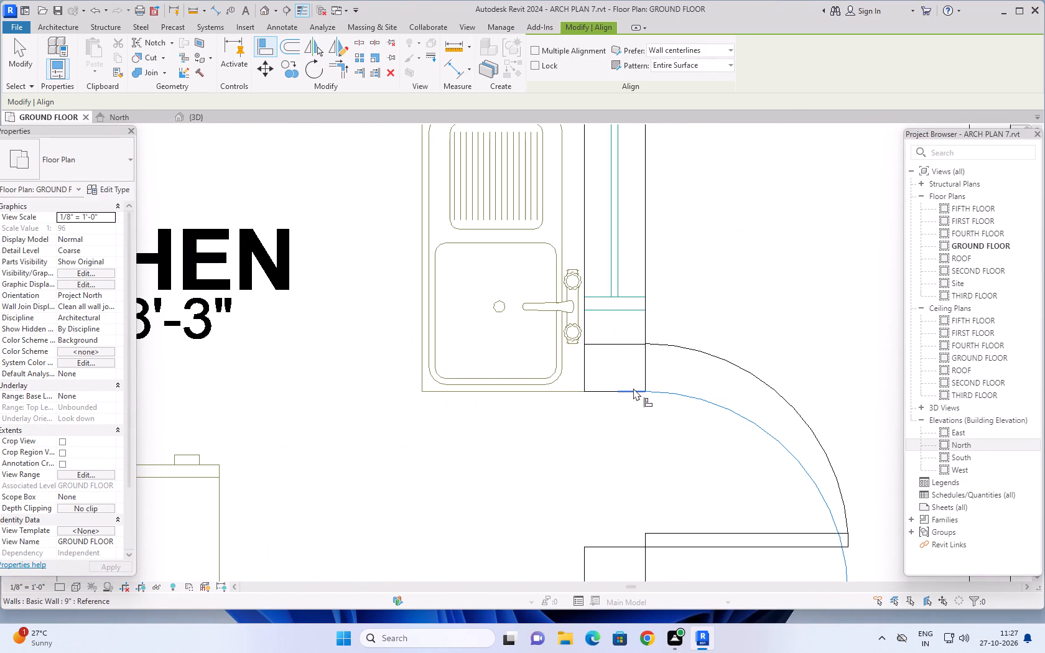
pyautogui.click(633, 388)
pyautogui.click(626, 344)
pyautogui.scroll(-8, 625, 425)
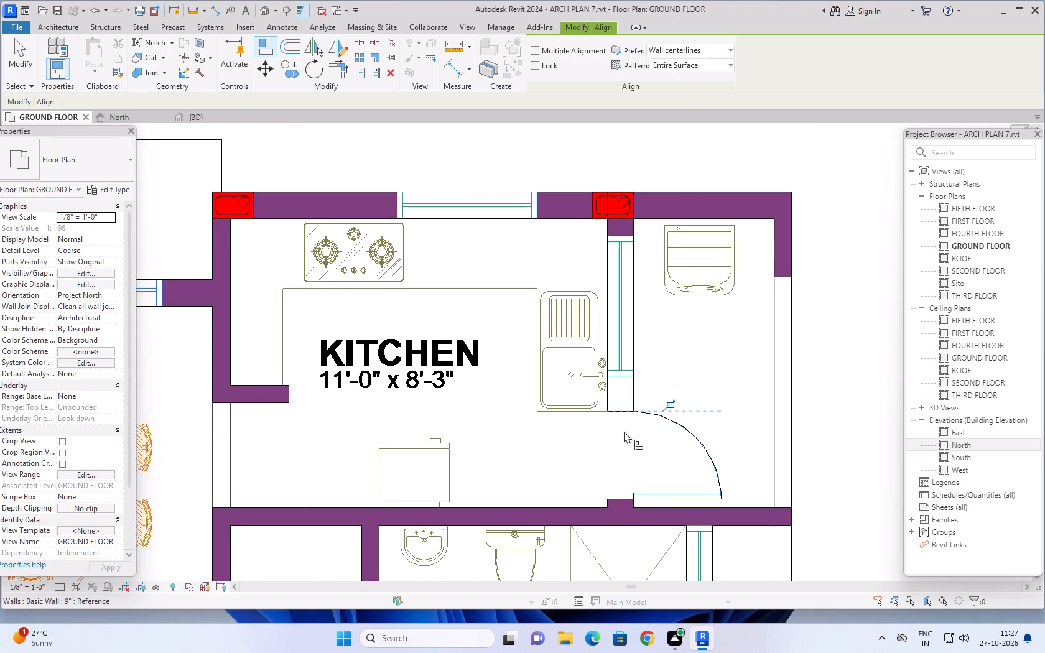
# Align the hinge-side edge of the northern flat's master bathroom door with the imported plan's opening edge.
pyautogui.moveTo(621, 431); pyautogui.dragTo(627, 351, button='middle')
pyautogui.scroll(-7, 625, 349)
pyautogui.scroll(9, 569, 440)
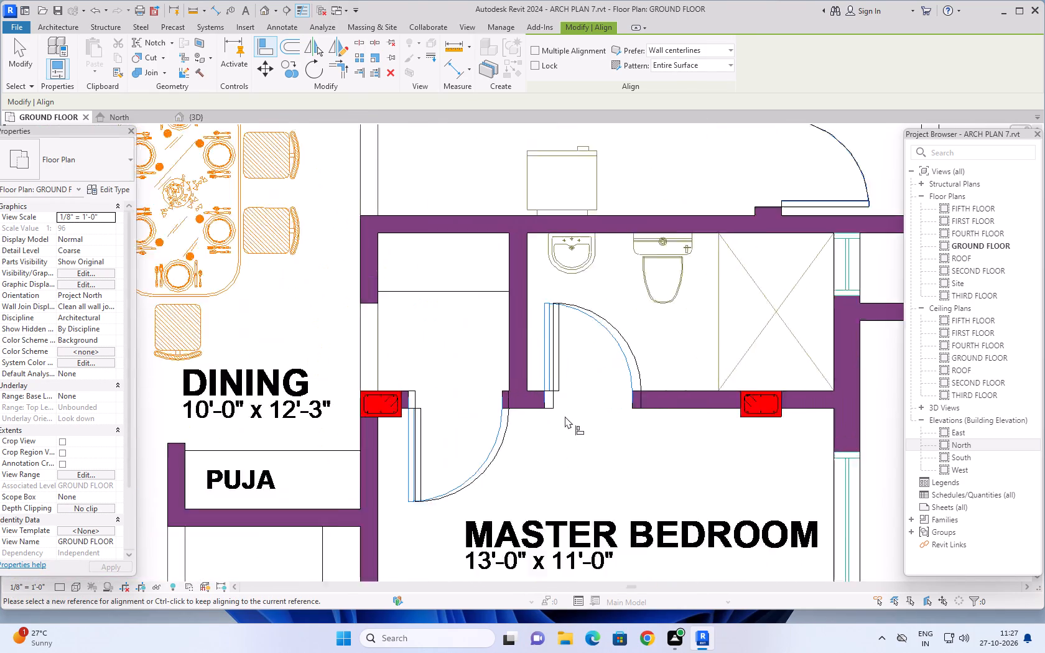
pyautogui.scroll(11, 565, 416)
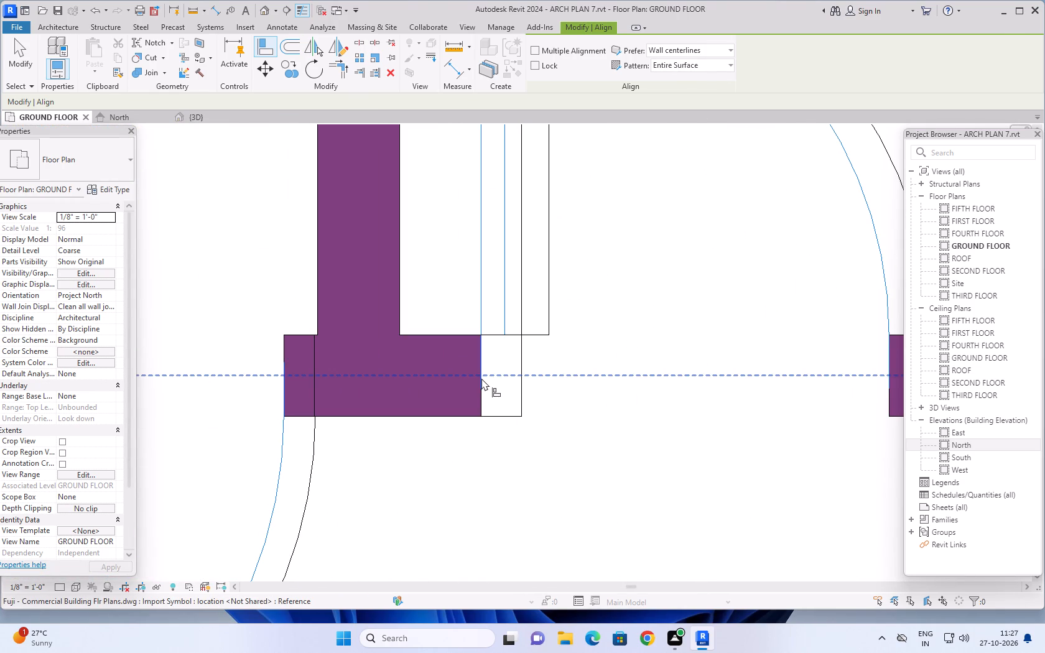
pyautogui.click(481, 367)
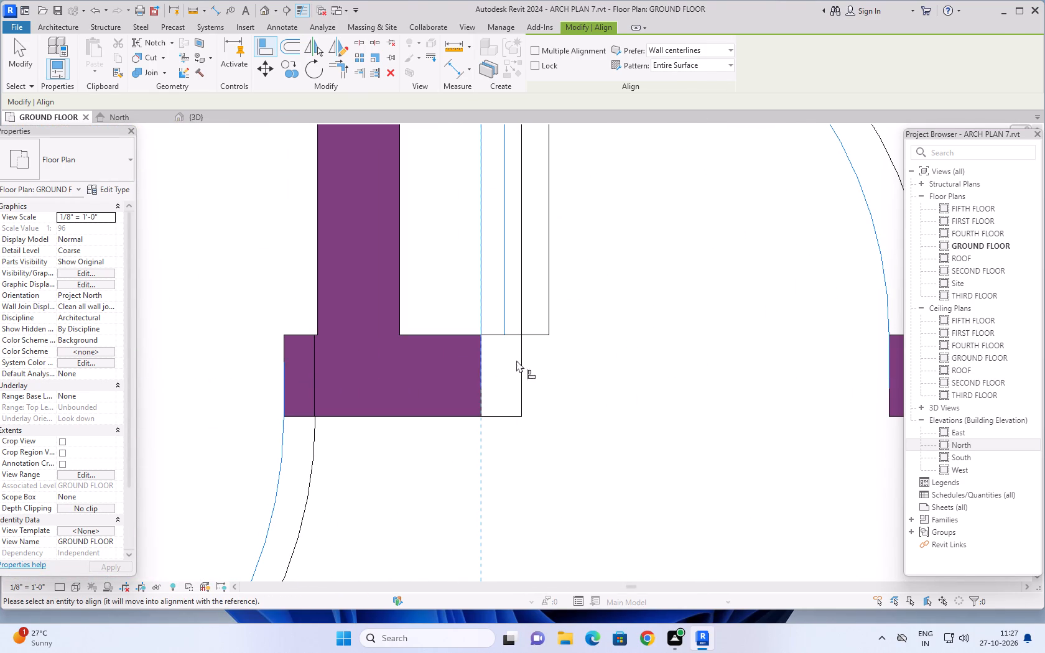
pyautogui.click(520, 359)
pyautogui.scroll(-16, 534, 370)
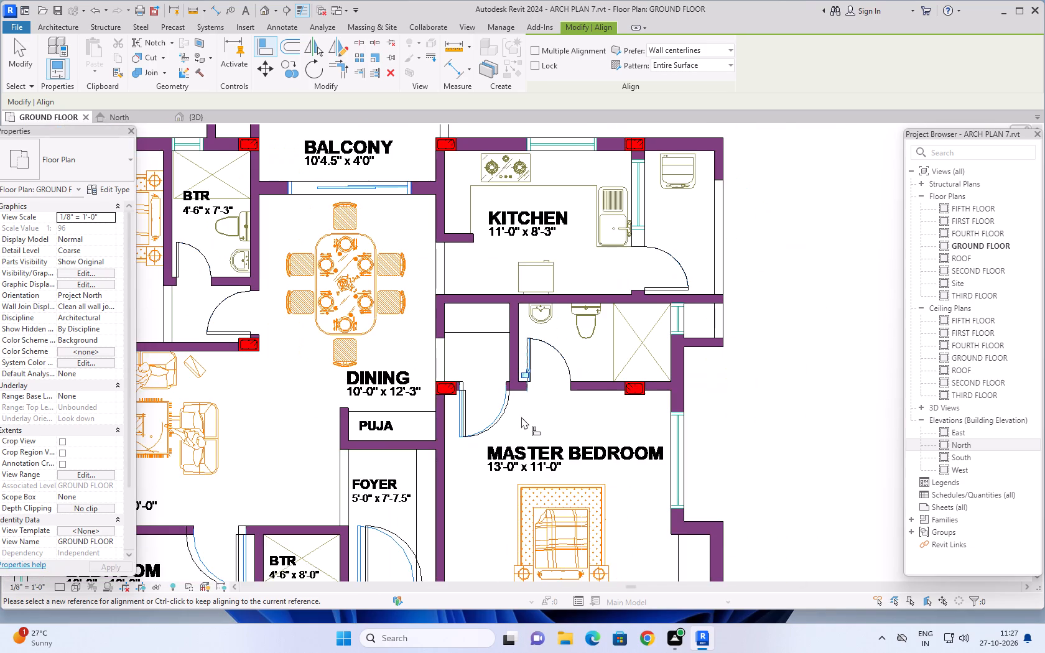
# Align the hinge-side edge of the northern flat's master bedroom door with the imported plan's door line beside the column.
pyautogui.moveTo(531, 417); pyautogui.dragTo(564, 410, button='middle')
pyautogui.scroll(12, 495, 371)
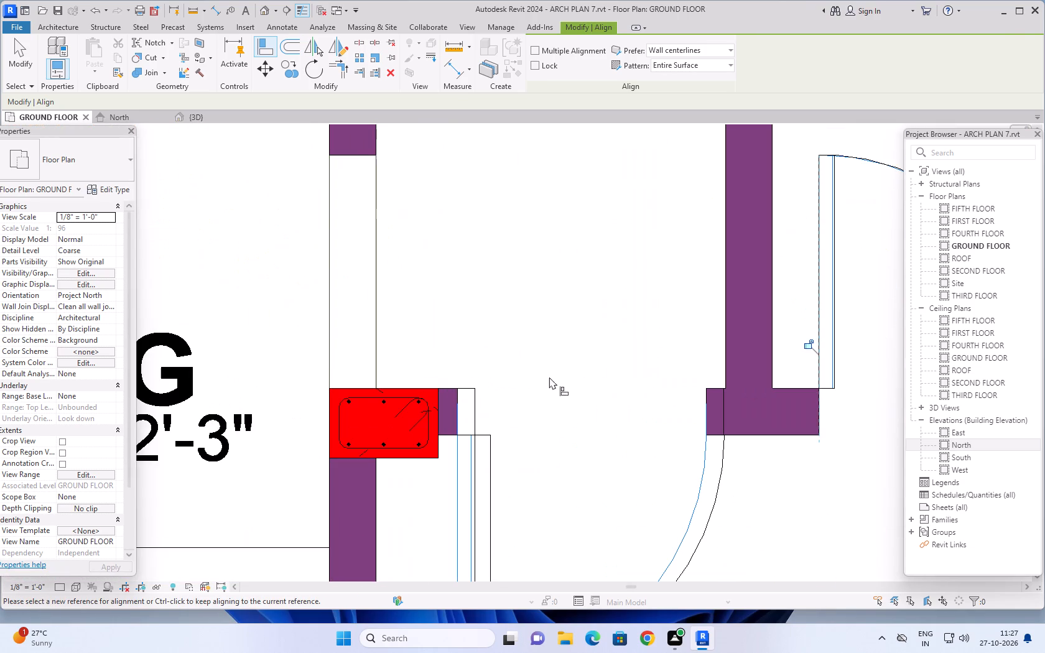
pyautogui.scroll(4, 460, 408)
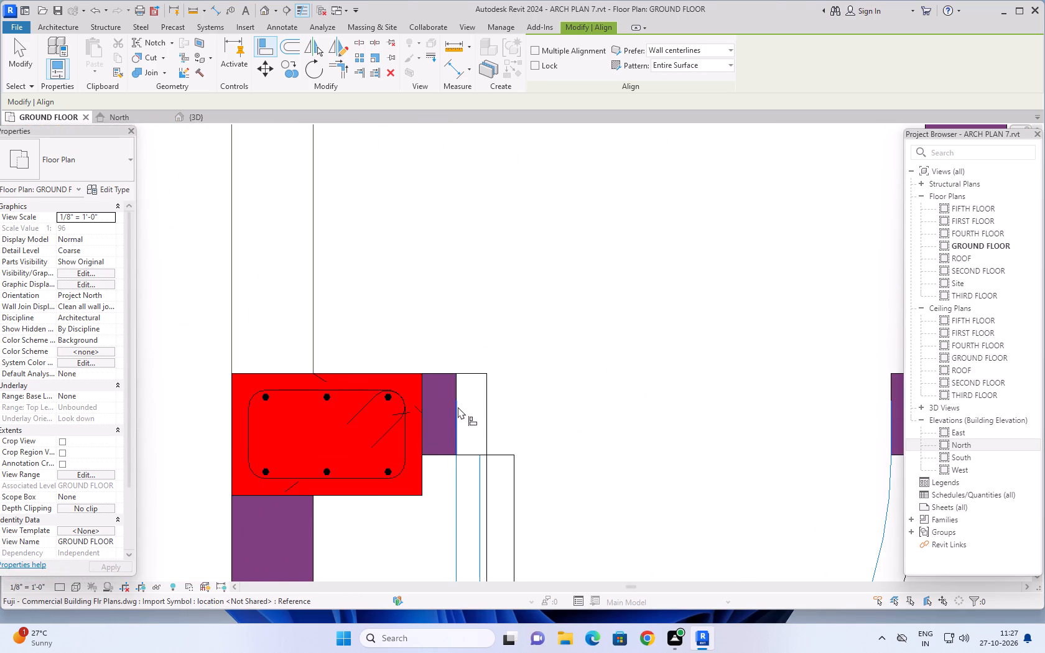
pyautogui.click(457, 411)
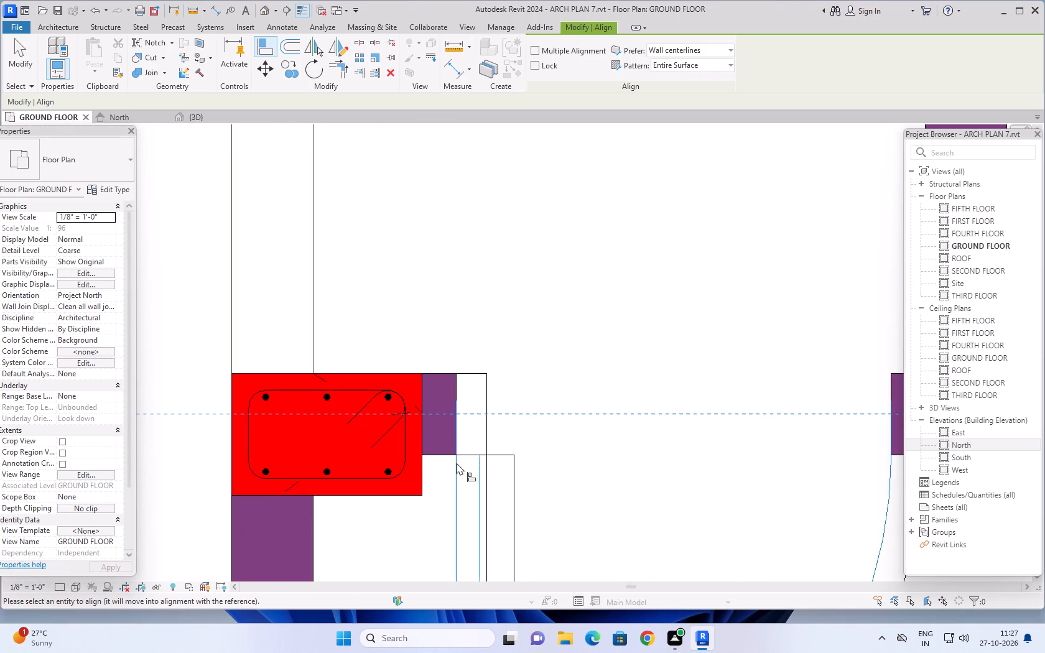
pyautogui.click(568, 363)
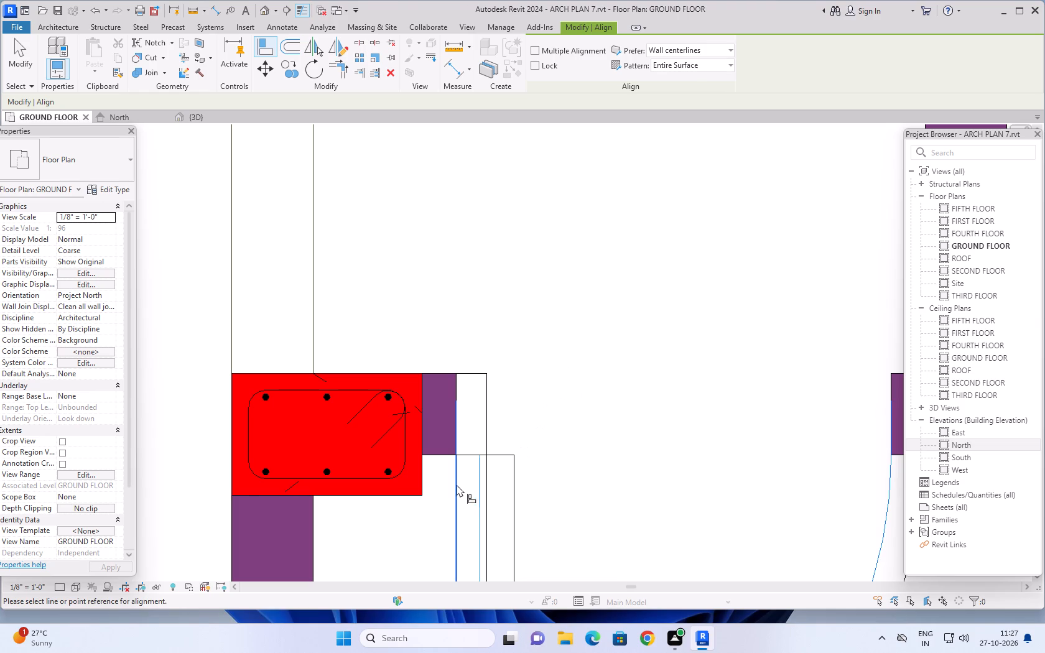
pyautogui.click(457, 484)
pyautogui.click(488, 437)
pyautogui.scroll(-12, 520, 424)
# Align the hinge-side edge of the northern flat's 10'-0" x 13'-0" bedroom door with the imported plan's door line.
pyautogui.moveTo(527, 387); pyautogui.dragTo(544, 295, button='middle')
pyautogui.scroll(-5, 547, 308)
pyautogui.scroll(-4, 499, 340)
pyautogui.moveTo(387, 359); pyautogui.dragTo(387, 346, button='middle')
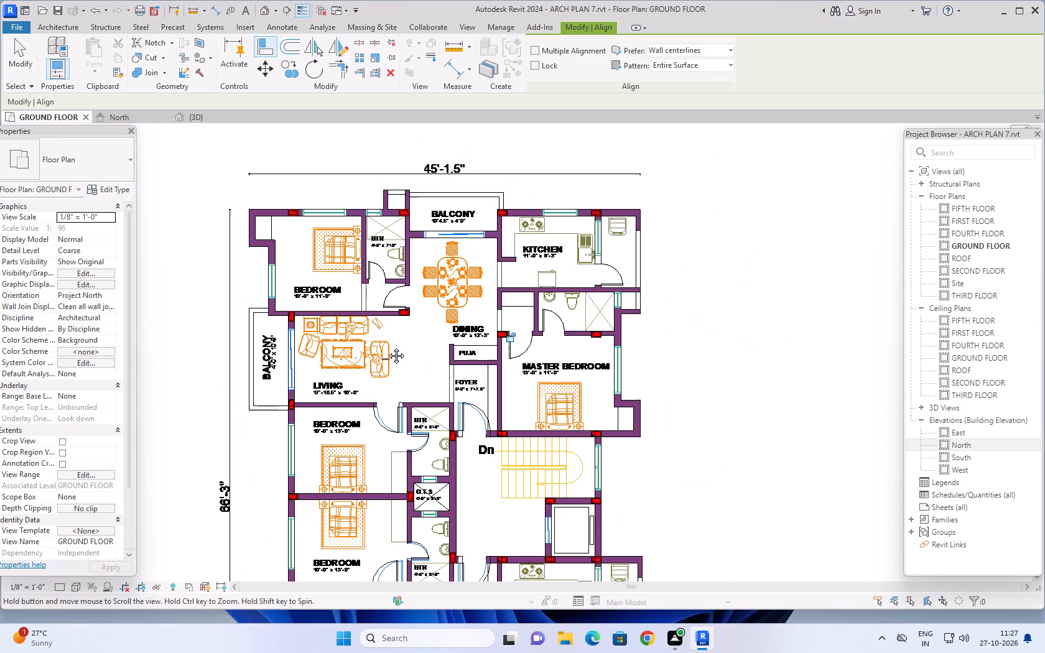
pyautogui.moveTo(387, 346); pyautogui.dragTo(392, 292, button='middle')
pyautogui.scroll(13, 400, 353)
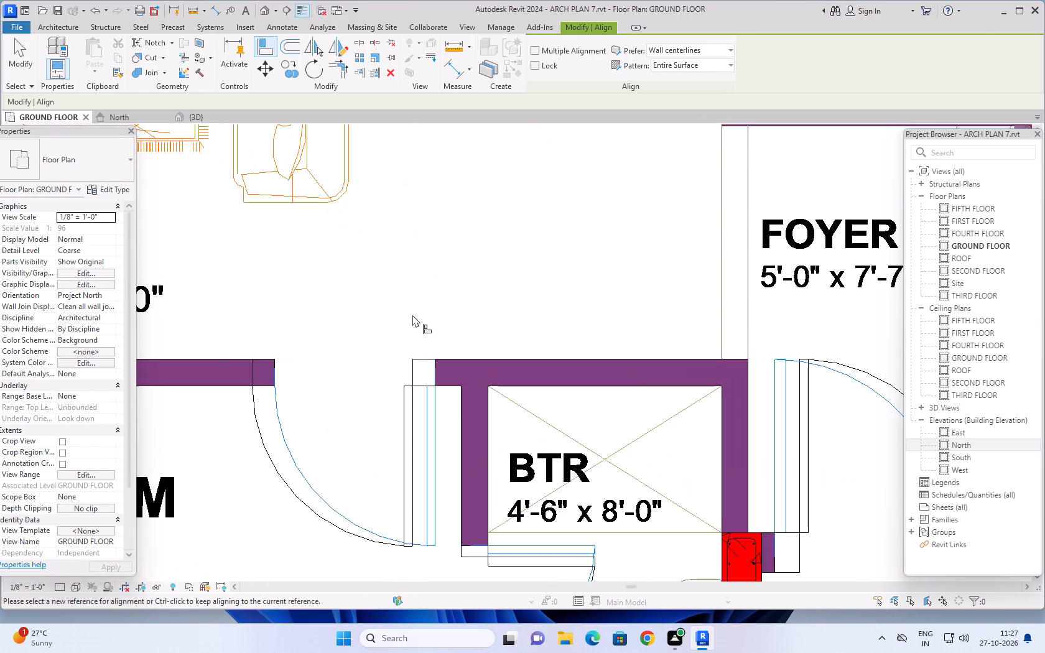
pyautogui.moveTo(411, 313); pyautogui.dragTo(368, 256, button='middle')
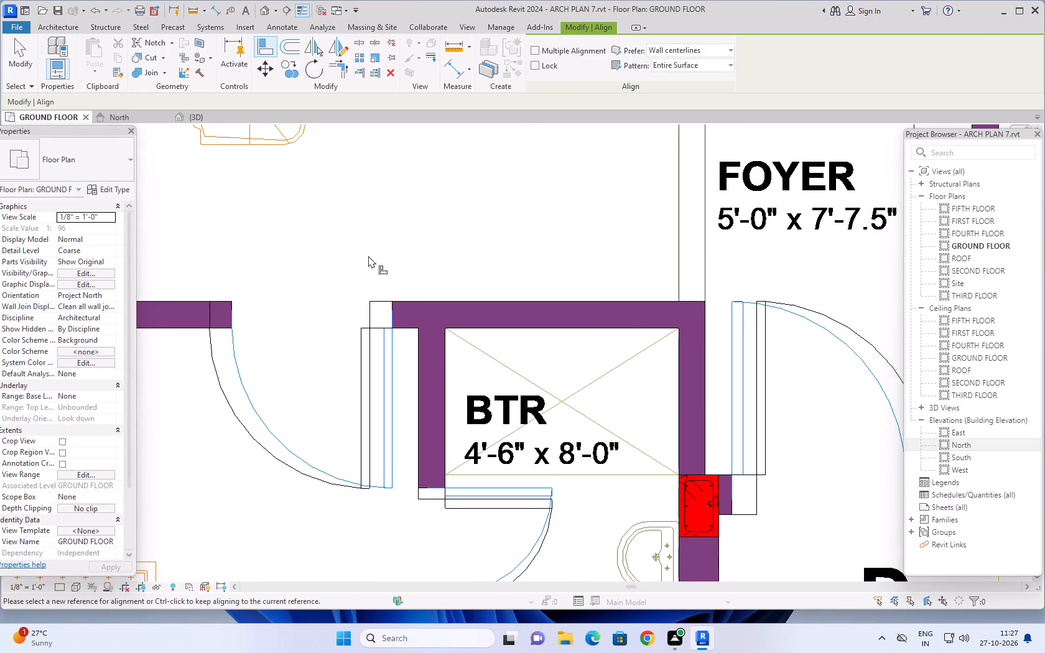
pyautogui.scroll(3, 368, 312)
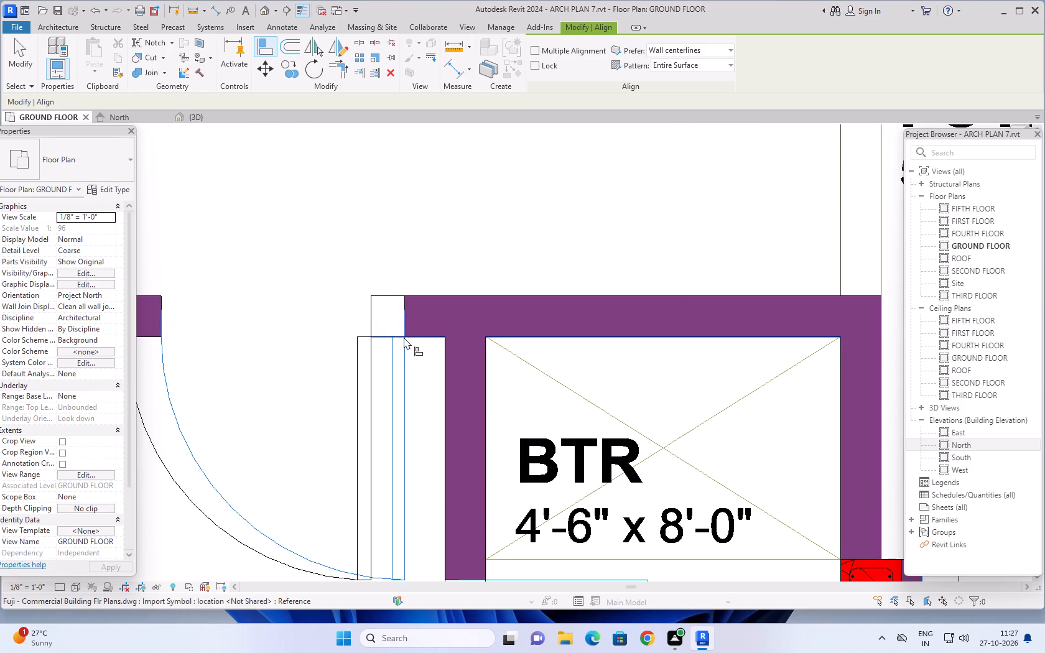
pyautogui.click(403, 351)
pyautogui.click(371, 312)
pyautogui.scroll(-4, 297, 274)
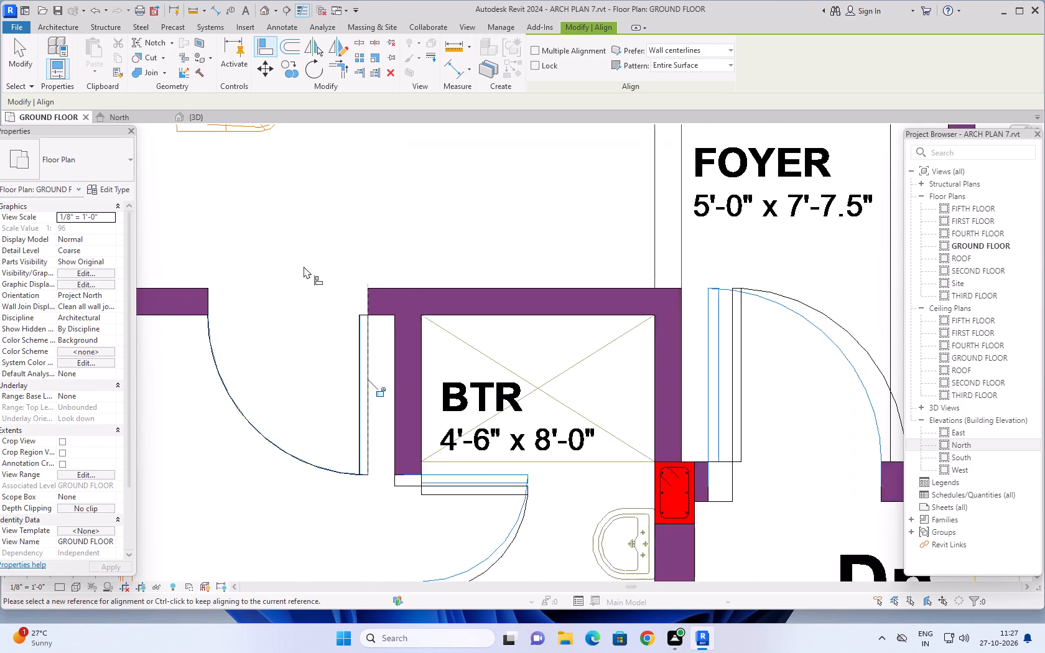
# Align the hinge-side edge of the northern flat's foyer entrance door with the imported plan's door line.
pyautogui.scroll(-7, 304, 266)
pyautogui.scroll(8, 443, 320)
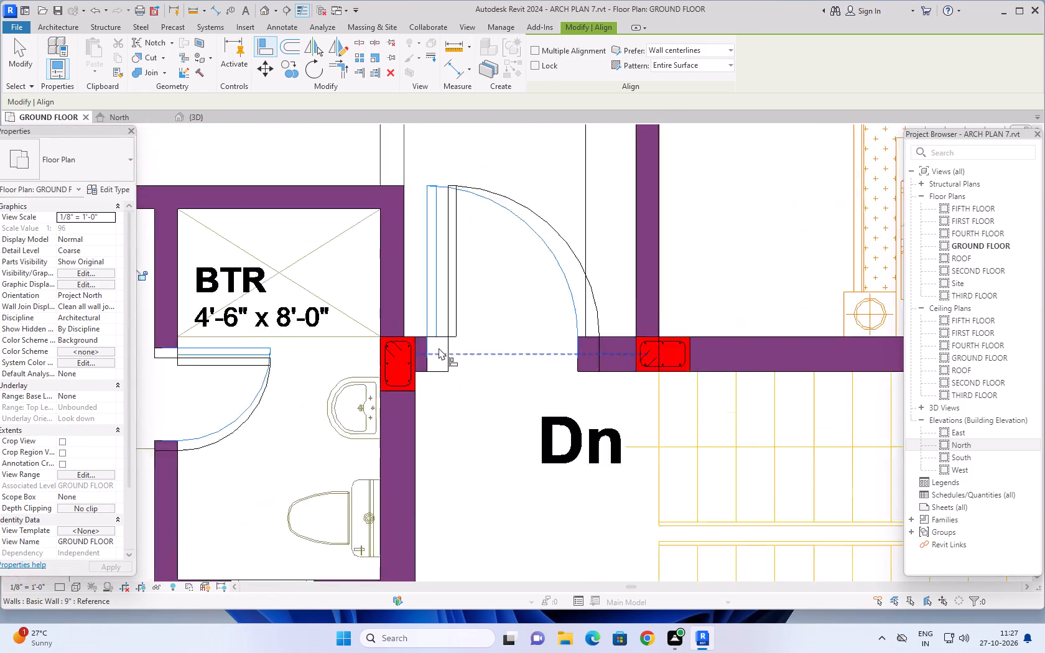
pyautogui.scroll(2, 439, 348)
pyautogui.click(420, 346)
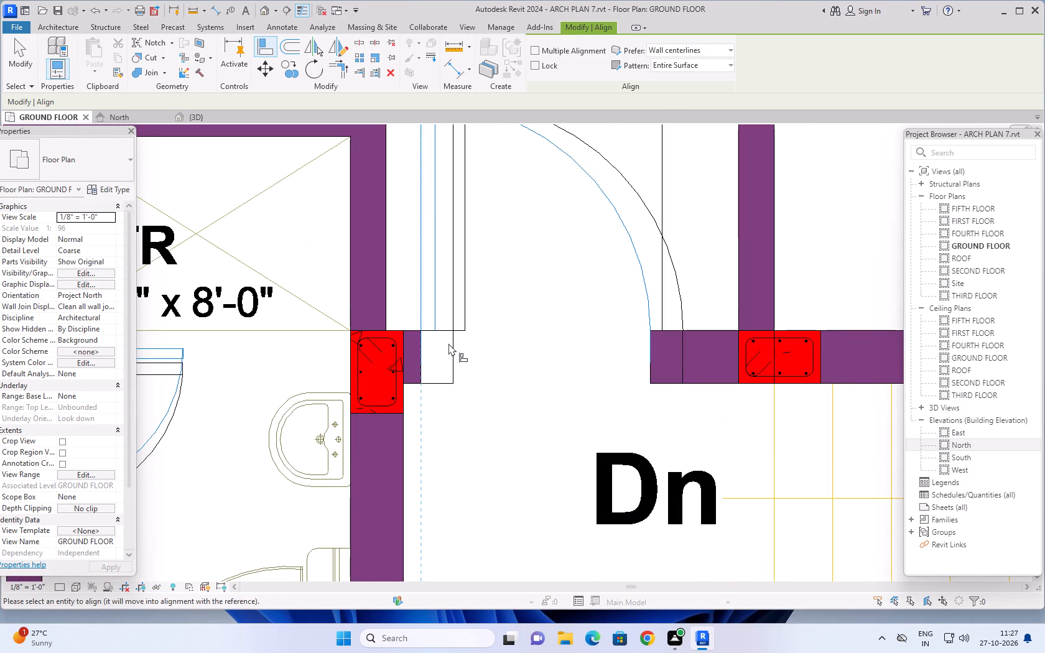
pyautogui.click(452, 343)
# Align the hinge-side edge of the northern flat's 4'-6" x 8'-0" bathroom door with the imported plan's door line.
pyautogui.scroll(-2, 459, 359)
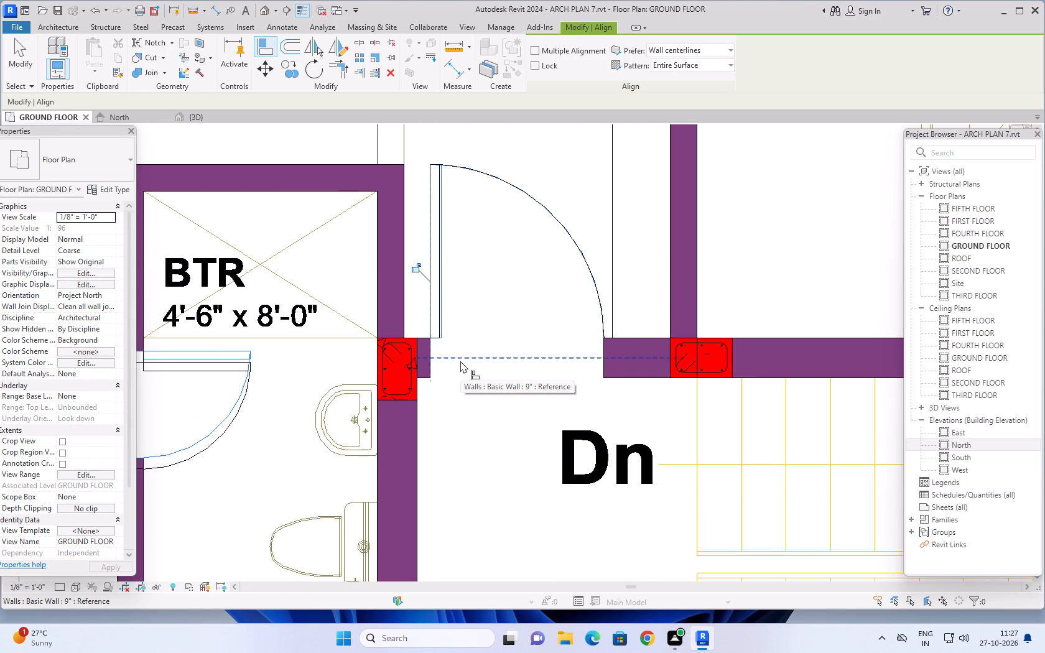
pyautogui.scroll(-10, 460, 361)
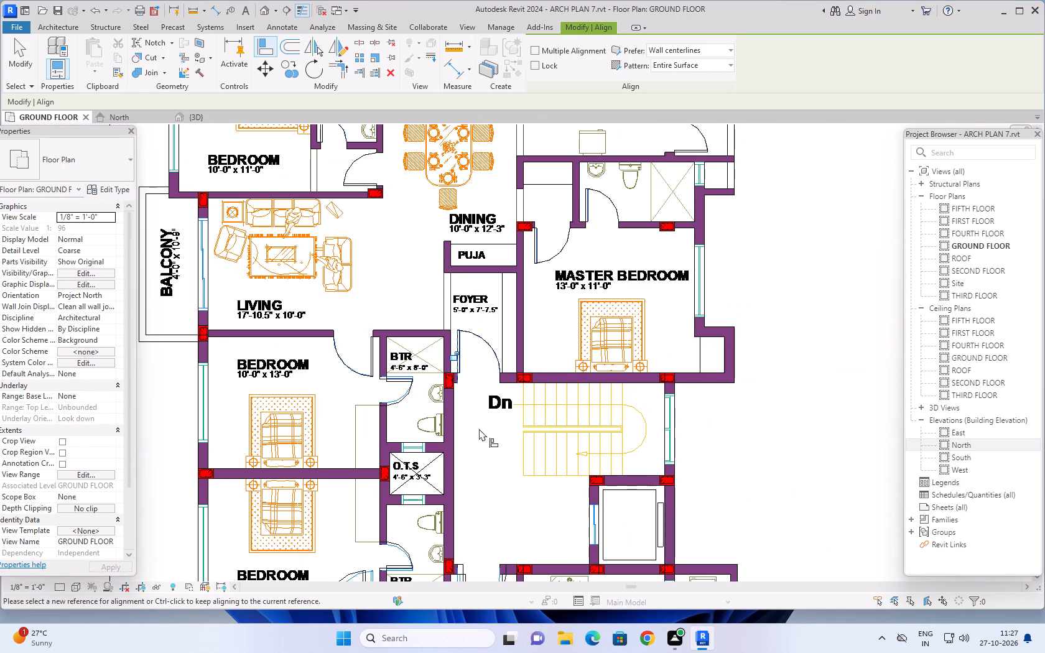
pyautogui.moveTo(479, 428); pyautogui.dragTo(491, 453, button='middle')
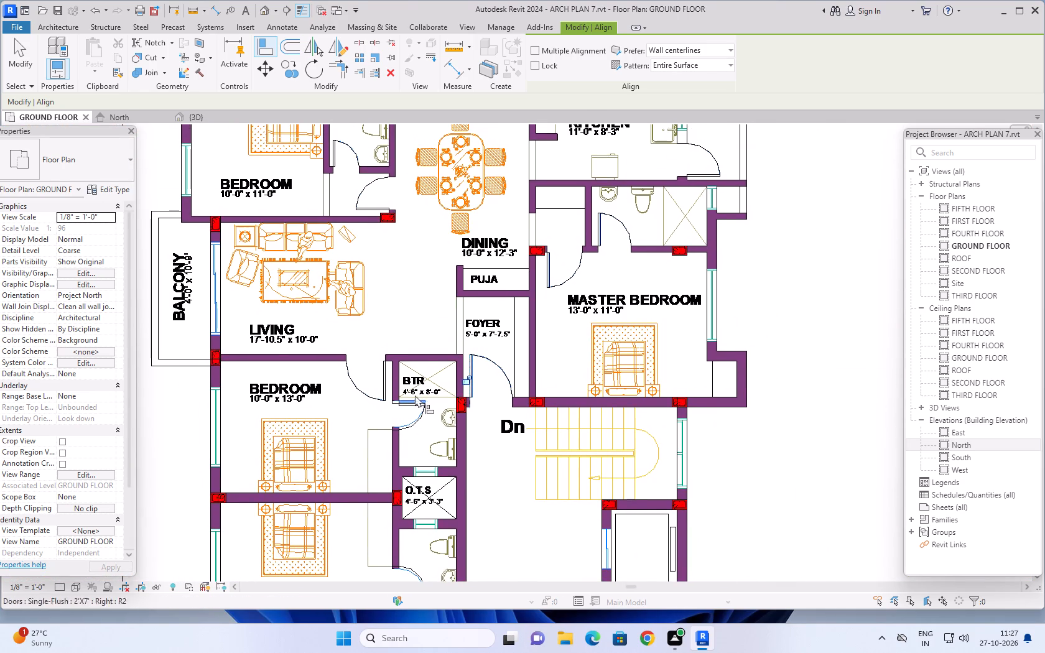
pyautogui.scroll(17, 414, 395)
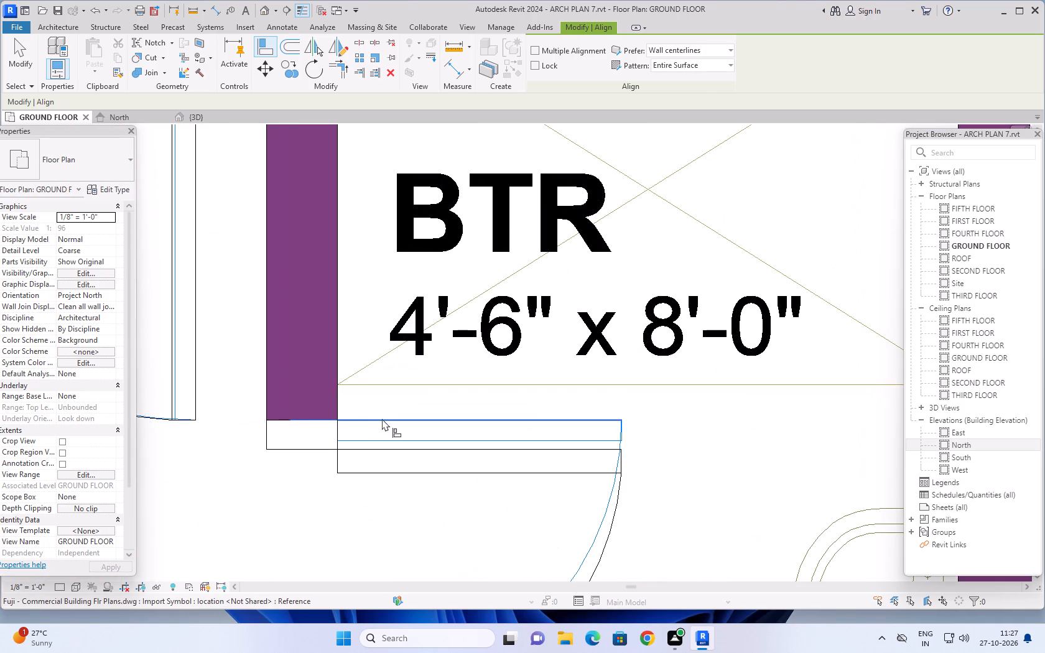
pyautogui.click(382, 419)
pyautogui.click(386, 449)
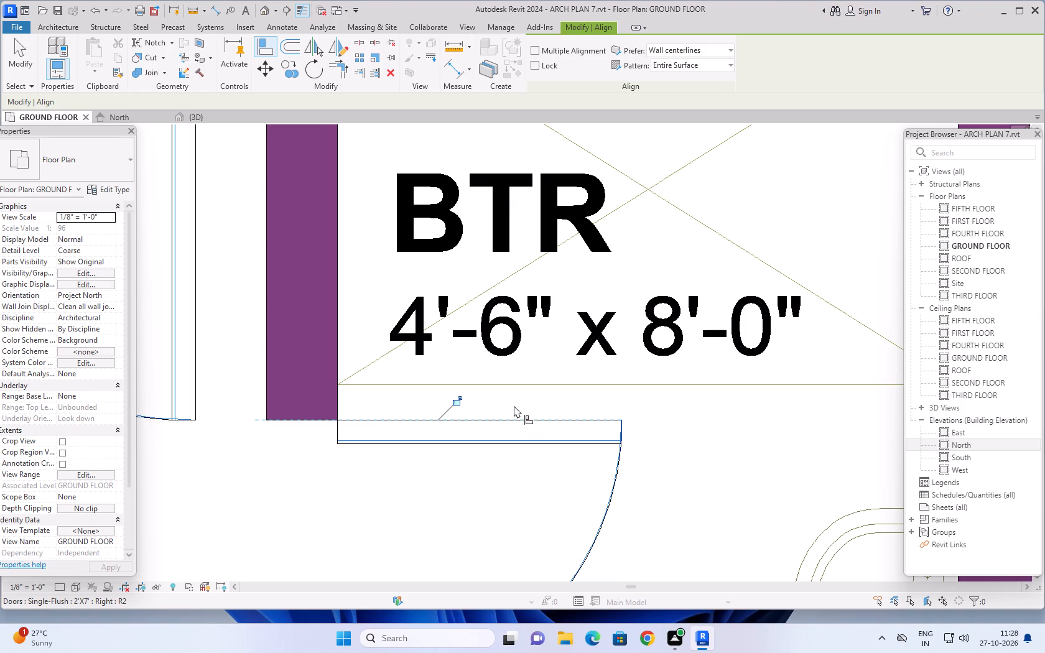
# Align the hinge-side edge of the southern flat's 10'-0" x 13'-0" bedroom door with the imported plan's door line.
pyautogui.scroll(-2, 658, 425)
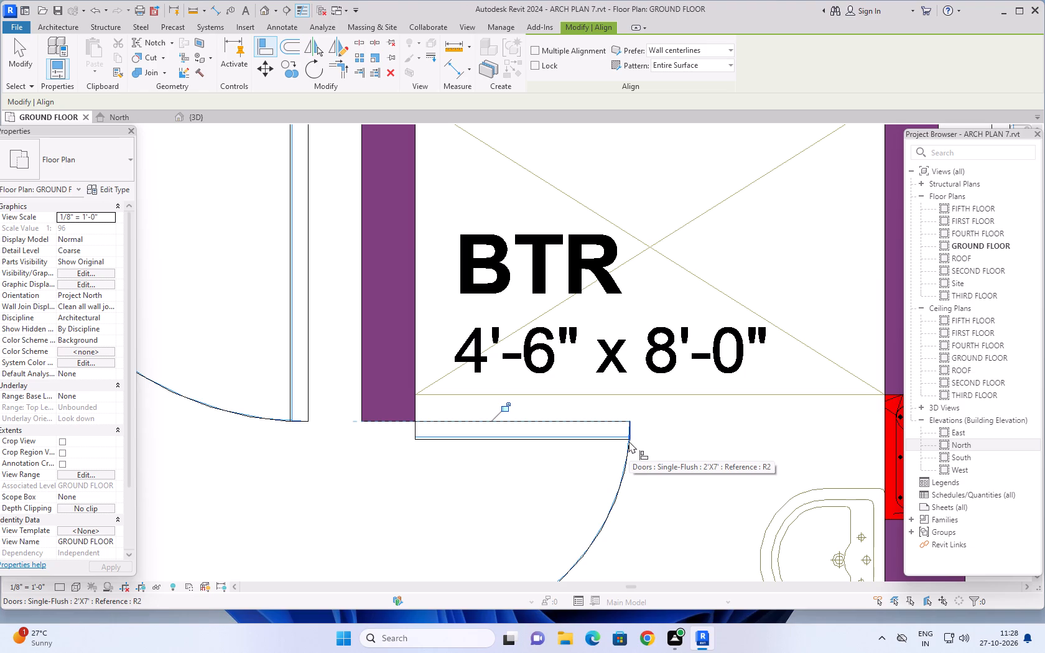
pyautogui.scroll(-7, 657, 447)
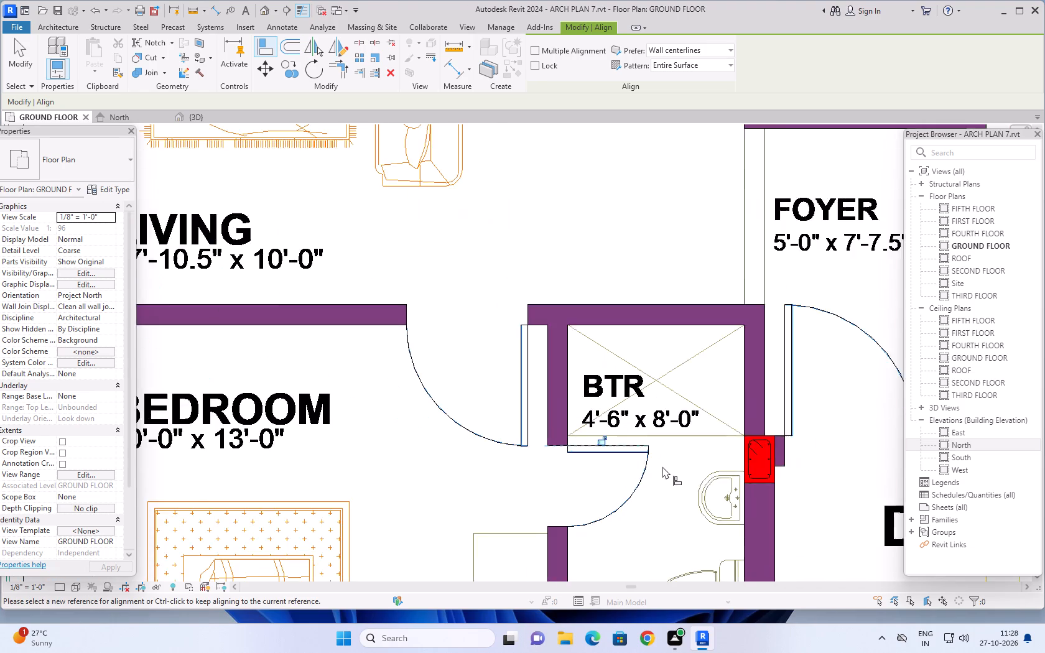
pyautogui.scroll(-3, 662, 466)
pyautogui.moveTo(654, 479); pyautogui.dragTo(559, 268, button='middle')
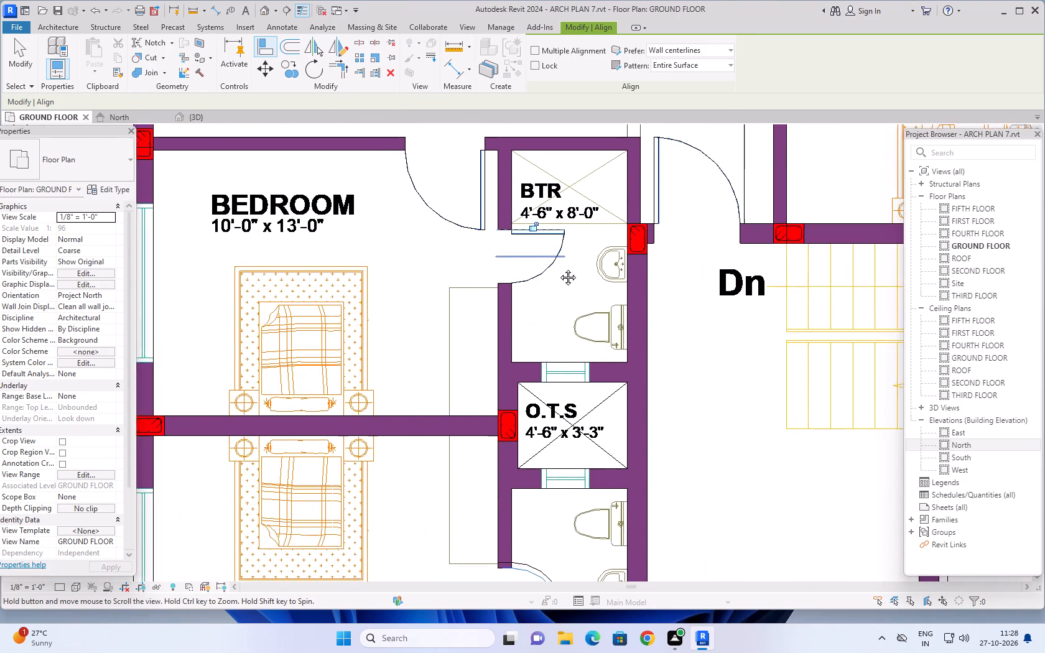
pyautogui.moveTo(559, 268); pyautogui.dragTo(523, 338, button='middle')
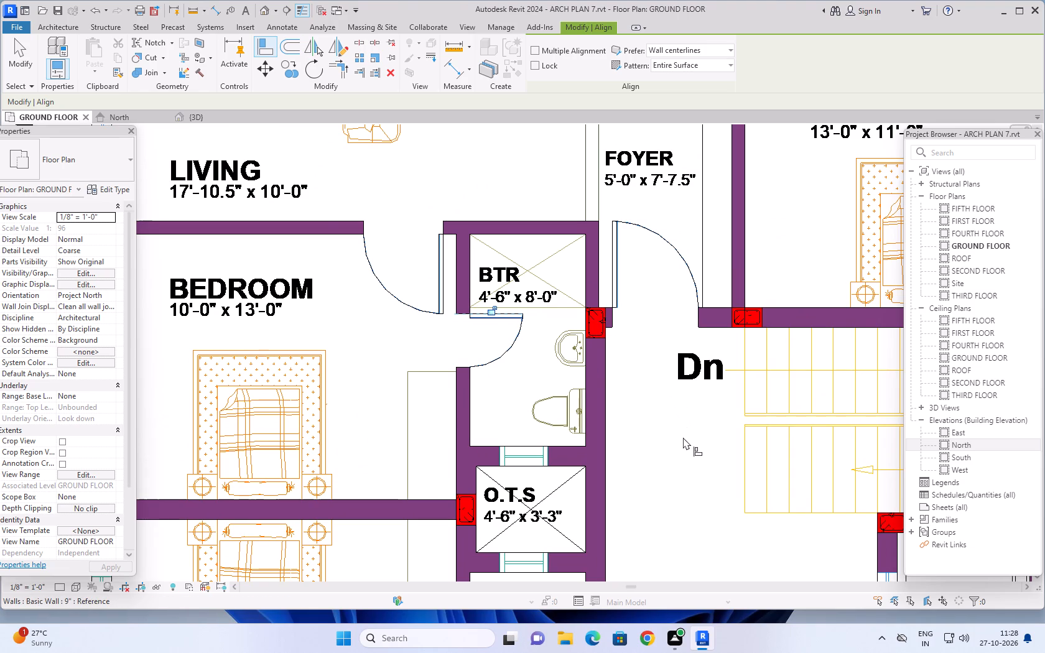
pyautogui.scroll(-2, 689, 462)
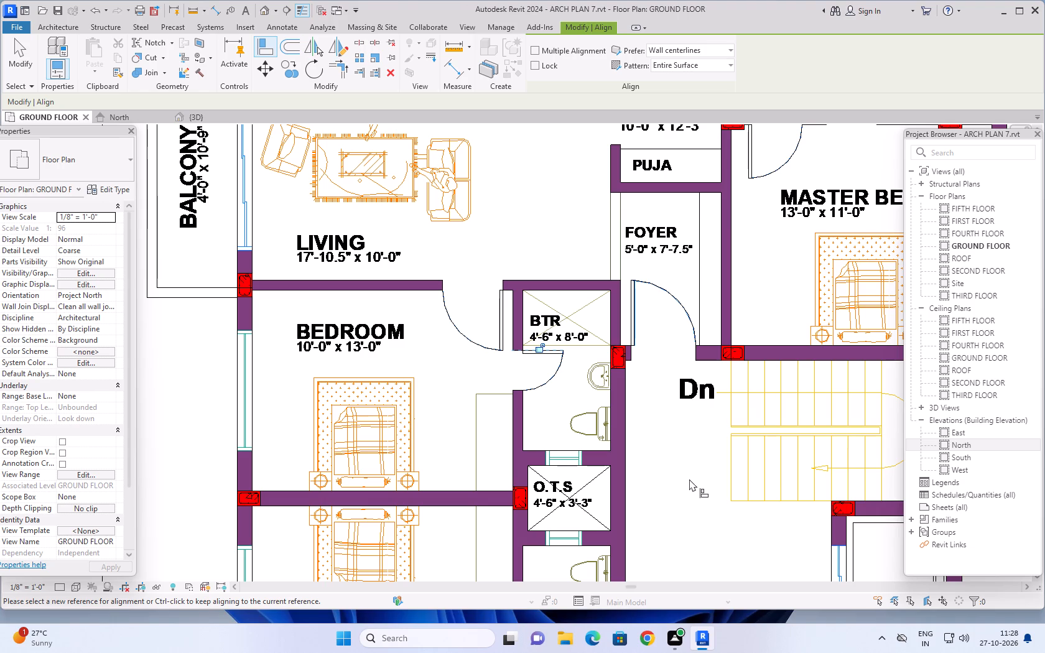
pyautogui.scroll(-1, 680, 479)
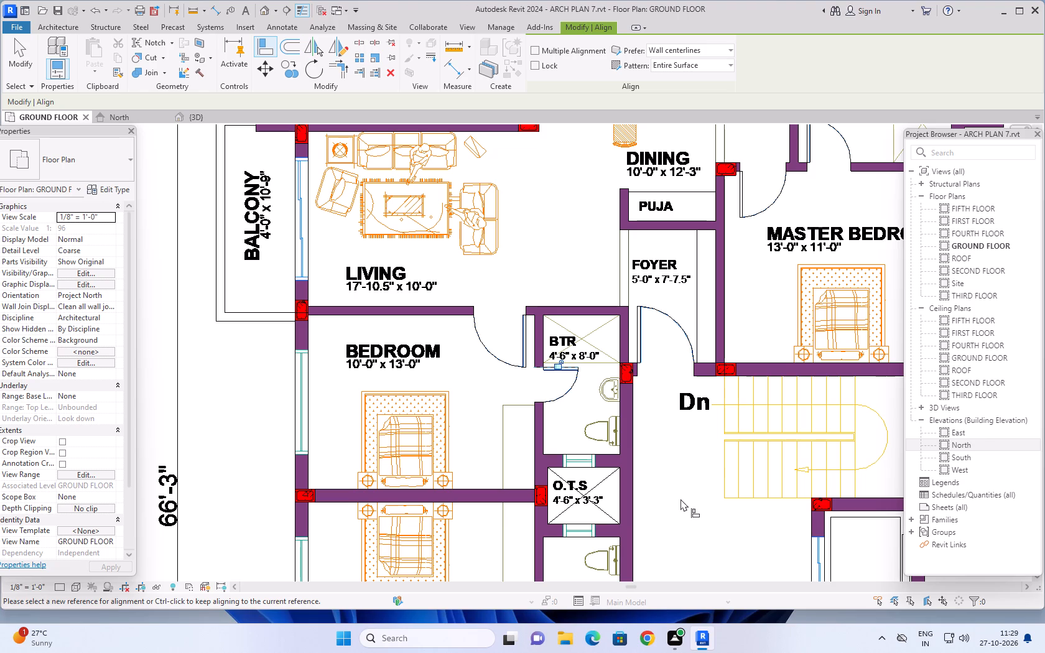
pyautogui.scroll(-5, 695, 453)
pyautogui.moveTo(692, 470); pyautogui.dragTo(648, 359, button='middle')
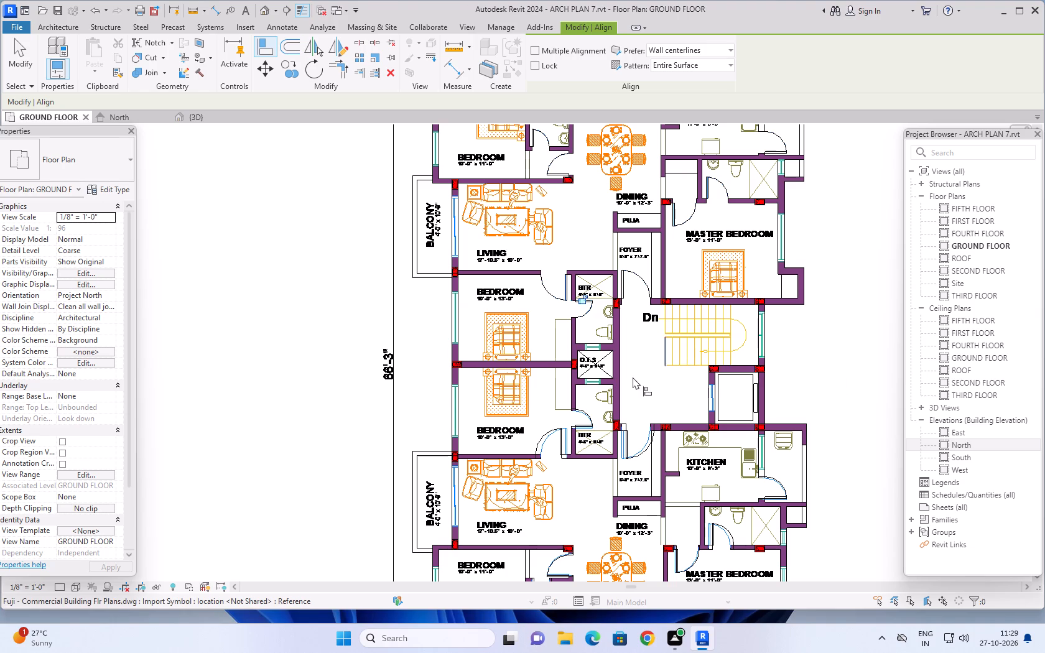
pyautogui.scroll(-4, 415, 402)
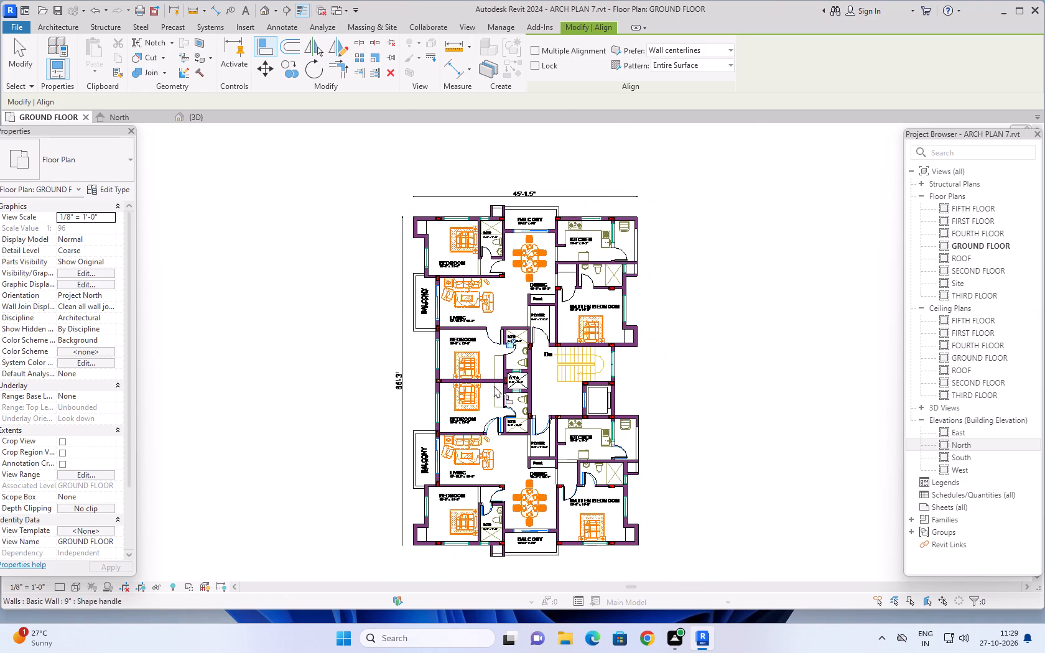
pyautogui.scroll(-2, 412, 410)
pyautogui.moveTo(386, 414); pyautogui.dragTo(266, 351, button='middle')
pyautogui.scroll(4, 396, 395)
pyautogui.scroll(3, 312, 351)
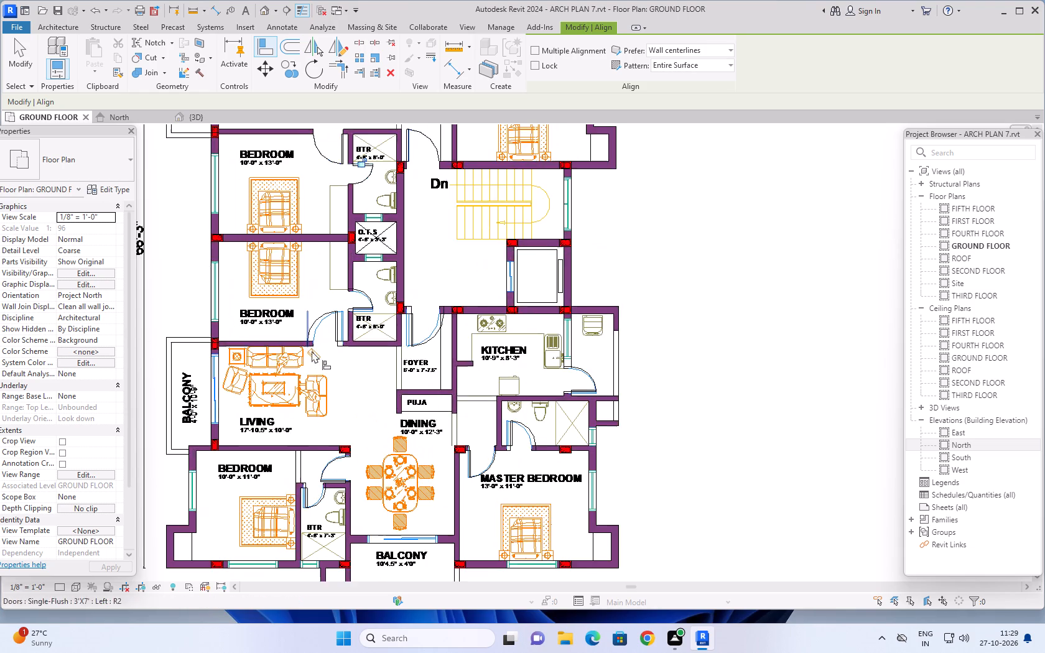
pyautogui.moveTo(347, 343); pyautogui.dragTo(404, 435, button='middle')
pyautogui.scroll(14, 396, 426)
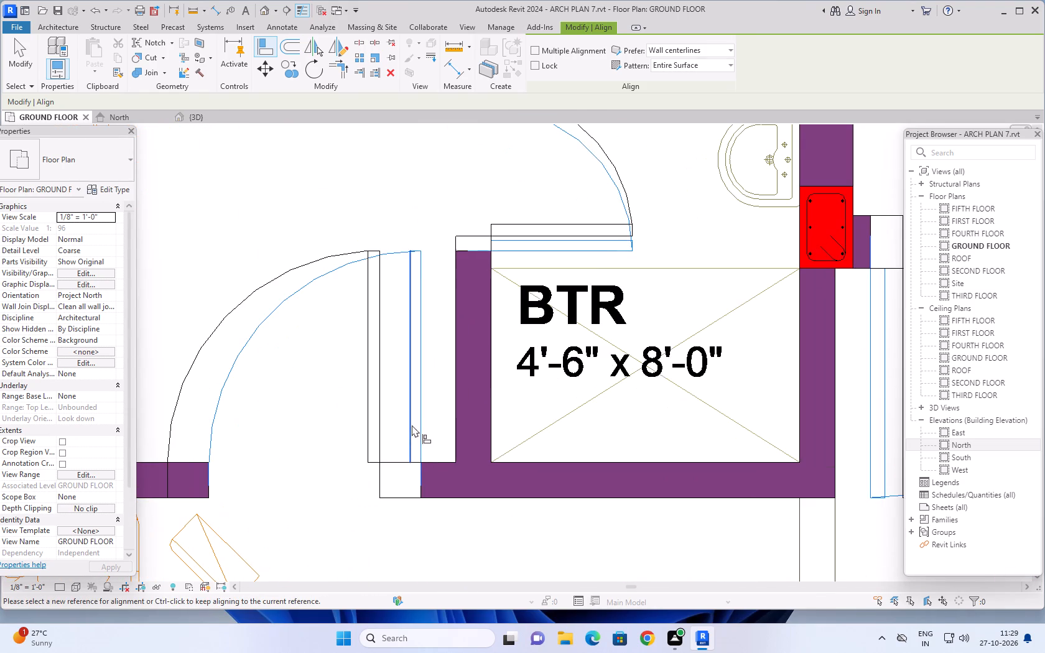
pyautogui.click(420, 422)
pyautogui.click(382, 425)
# Align the hinge-side edge of the southern flat's 4'-6" x 8'-0" bathroom door with the imported plan's door line.
pyautogui.scroll(-5, 369, 470)
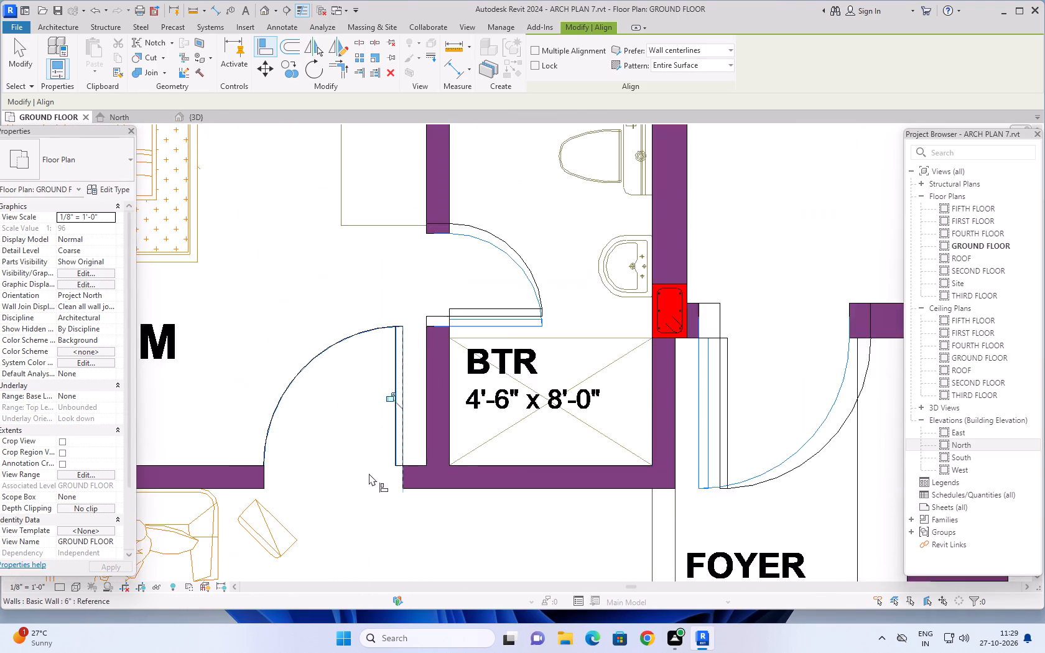
pyautogui.scroll(-4, 369, 473)
pyautogui.scroll(-1, 398, 516)
pyautogui.moveTo(400, 517); pyautogui.dragTo(340, 544, button='middle')
pyautogui.scroll(4, 418, 480)
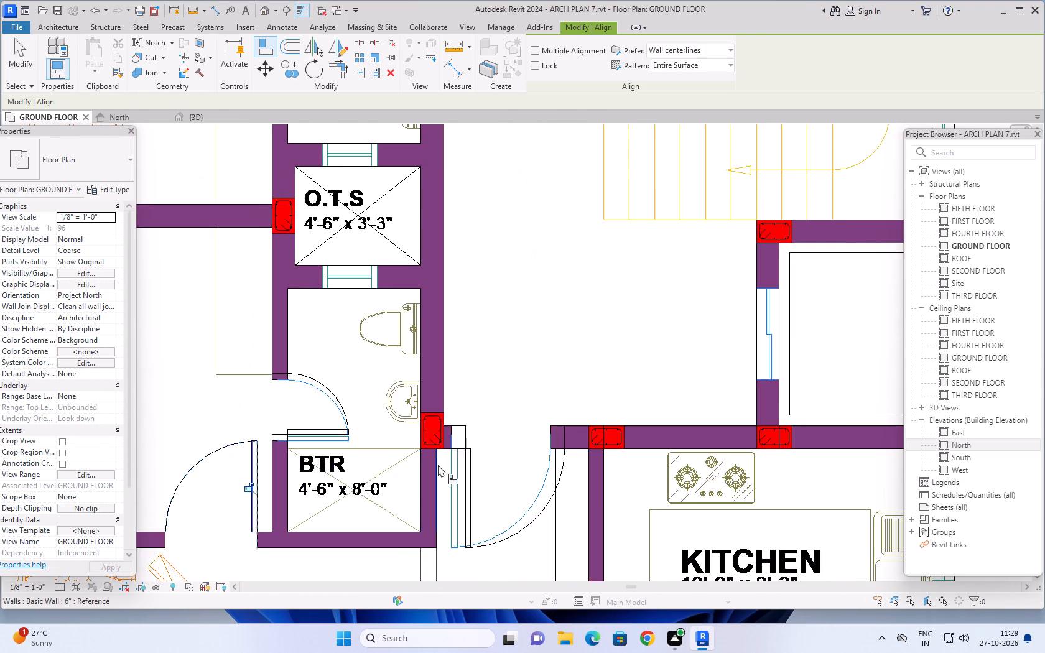
pyautogui.scroll(3, 438, 464)
pyautogui.scroll(9, 210, 426)
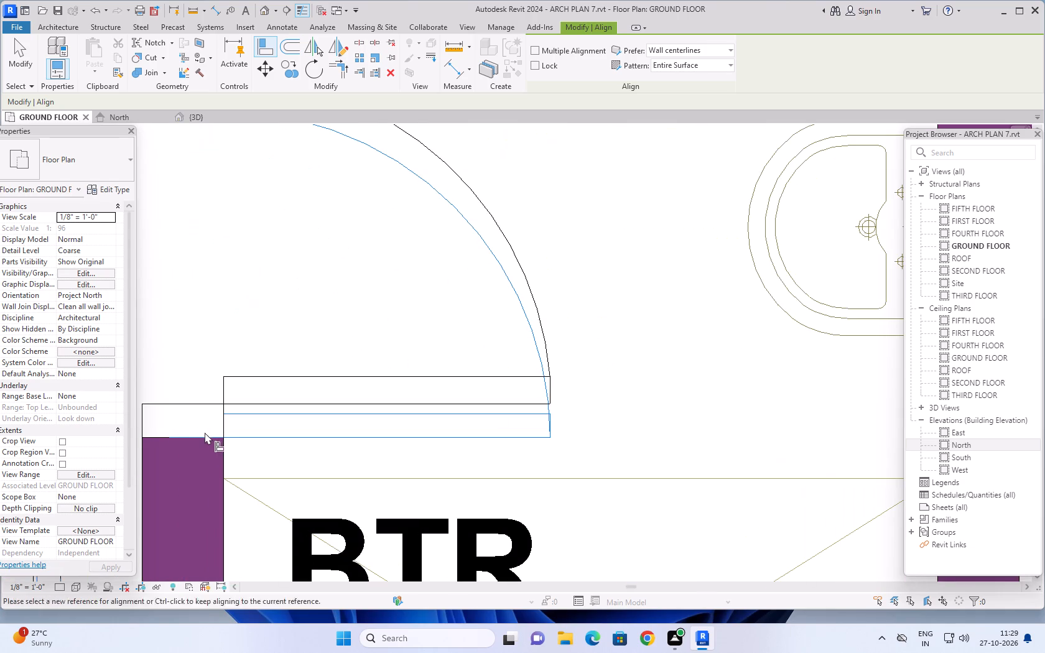
pyautogui.click(249, 437)
pyautogui.click(256, 403)
# Align the hinge-side edge of the southern flat's foyer entrance door with the imported plan's door line beside the column.
pyautogui.scroll(-3, 392, 379)
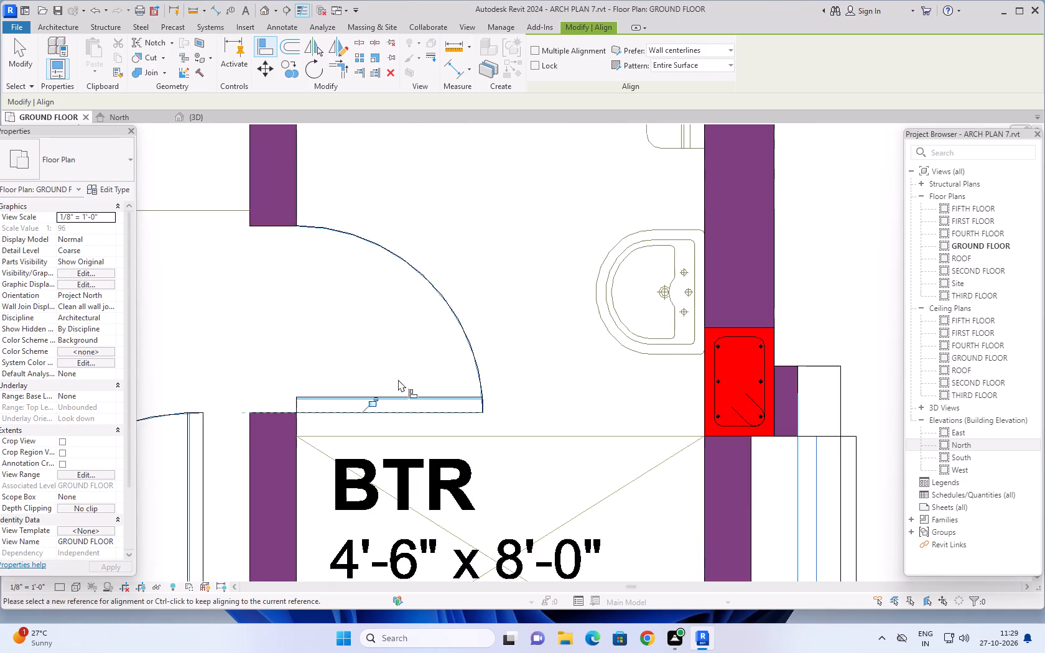
pyautogui.scroll(-9, 398, 379)
pyautogui.scroll(10, 557, 386)
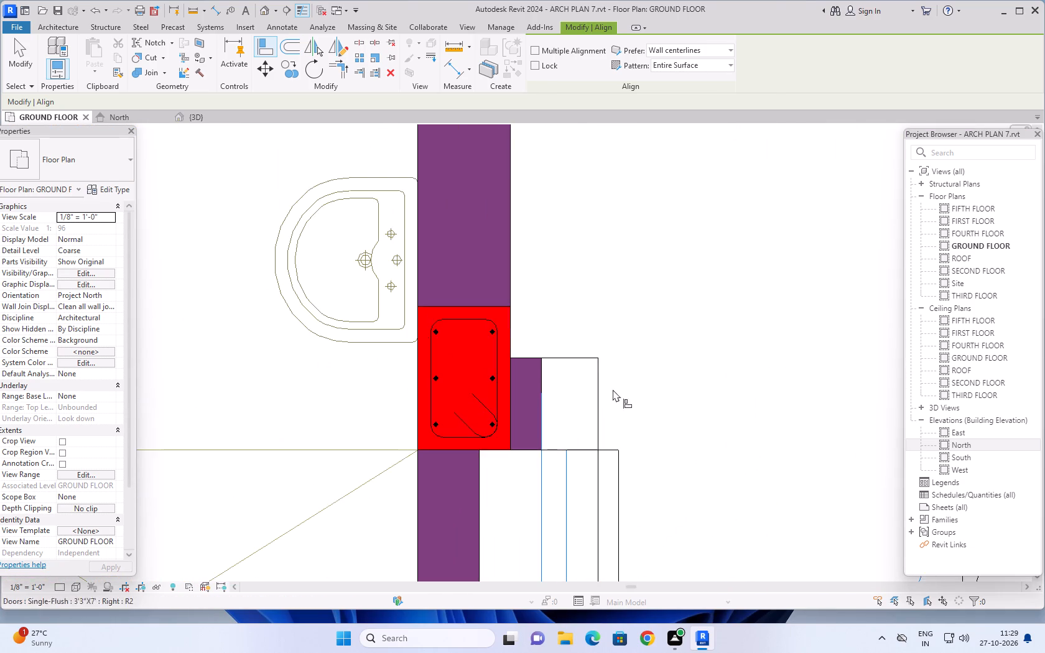
pyautogui.scroll(-8, 639, 392)
pyautogui.moveTo(662, 399); pyautogui.dragTo(629, 358, button='middle')
pyautogui.scroll(6, 620, 390)
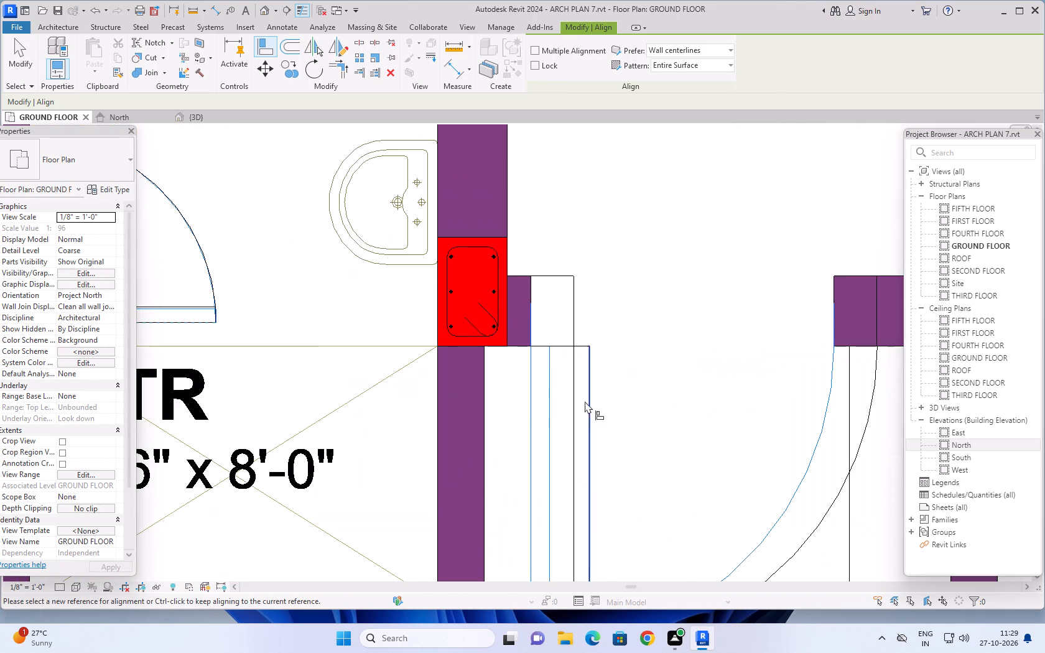
pyautogui.scroll(3, 527, 394)
pyautogui.click(532, 391)
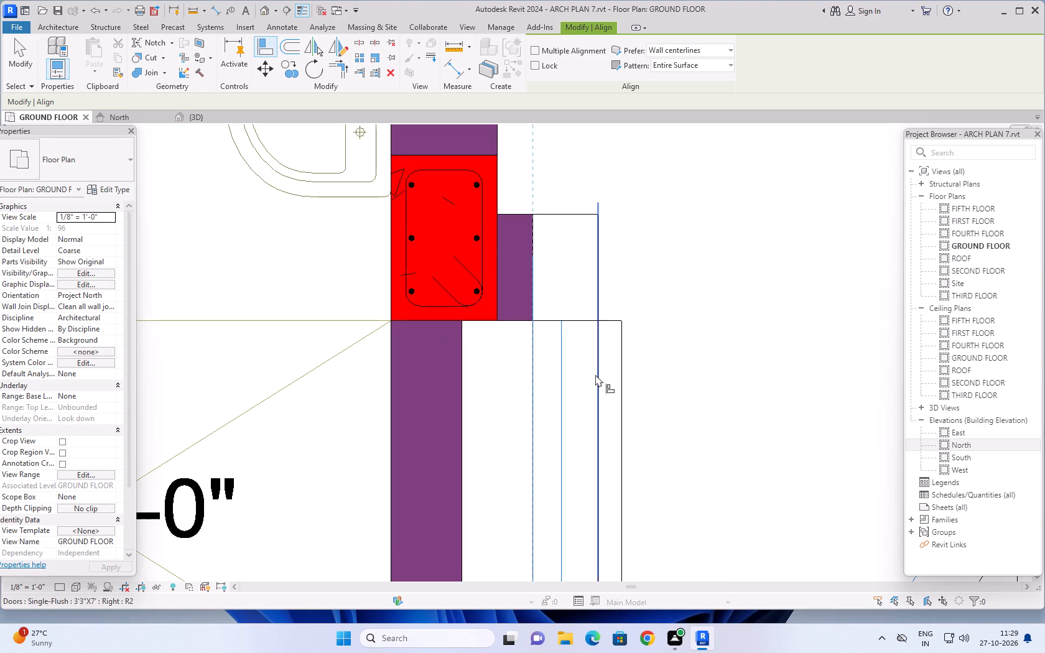
pyautogui.click(596, 374)
# Align the hinge-side edge of the southern flat's 10'-0" x 11'-0" bedroom door with the imported plan's opening edge.
pyautogui.scroll(-15, 631, 373)
pyautogui.moveTo(648, 388); pyautogui.dragTo(633, 330, button='middle')
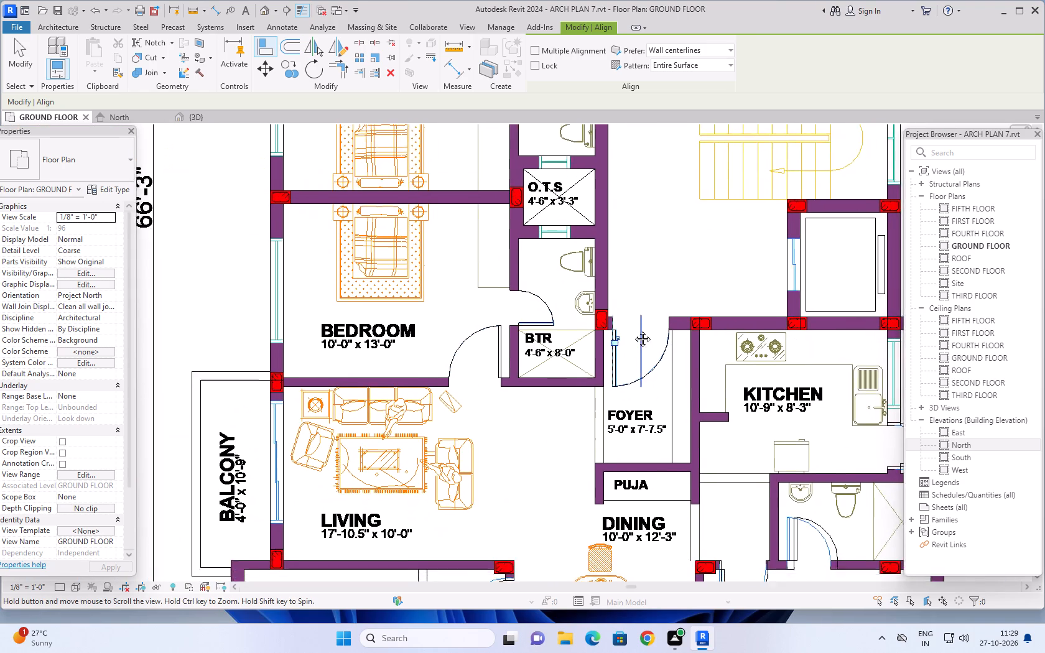
pyautogui.moveTo(633, 330); pyautogui.dragTo(621, 266, button='middle')
pyautogui.middleClick(621, 266)
pyautogui.scroll(-2, 535, 404)
pyautogui.moveTo(537, 402); pyautogui.dragTo(531, 354, button='middle')
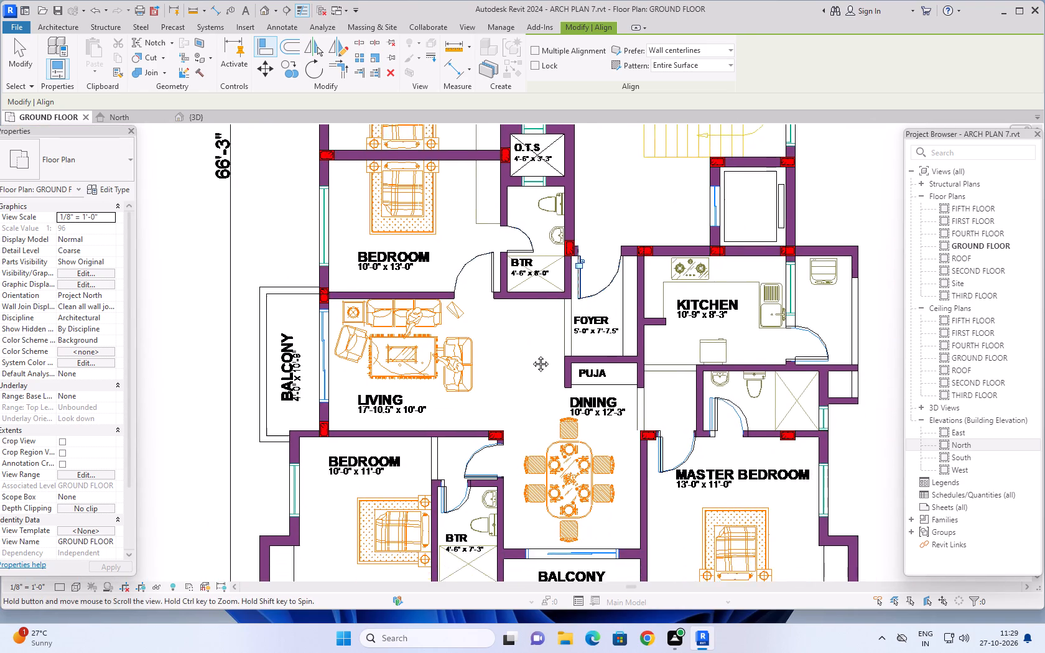
pyautogui.moveTo(531, 354); pyautogui.dragTo(528, 331, button='middle')
pyautogui.scroll(12, 500, 422)
pyautogui.moveTo(498, 433); pyautogui.dragTo(536, 353, button='middle')
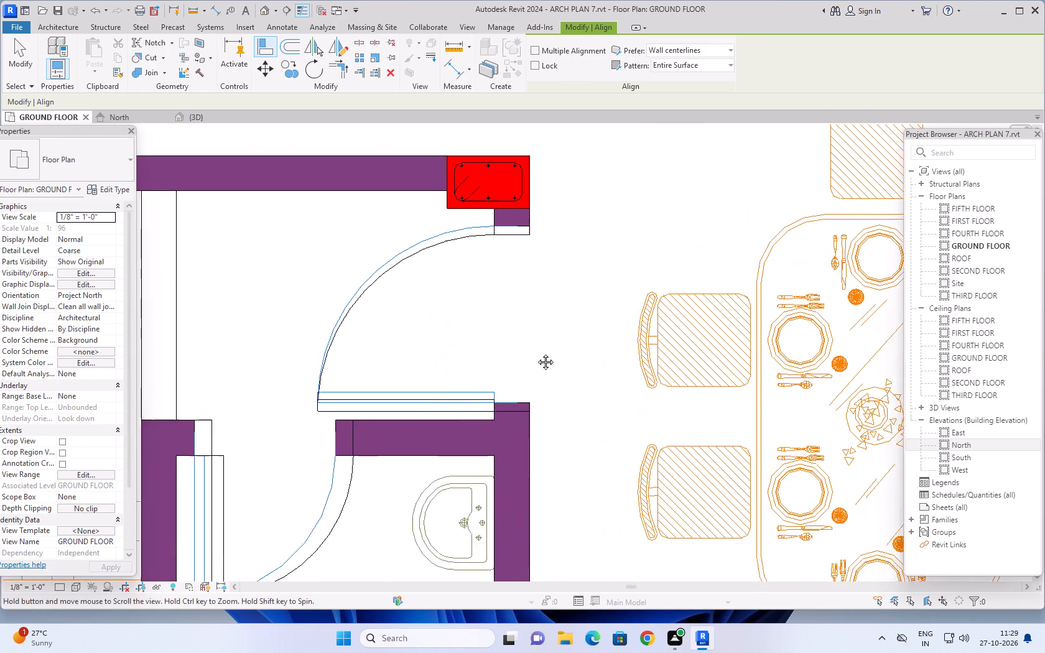
pyautogui.moveTo(536, 353); pyautogui.dragTo(537, 350, button='middle')
pyautogui.scroll(7, 473, 371)
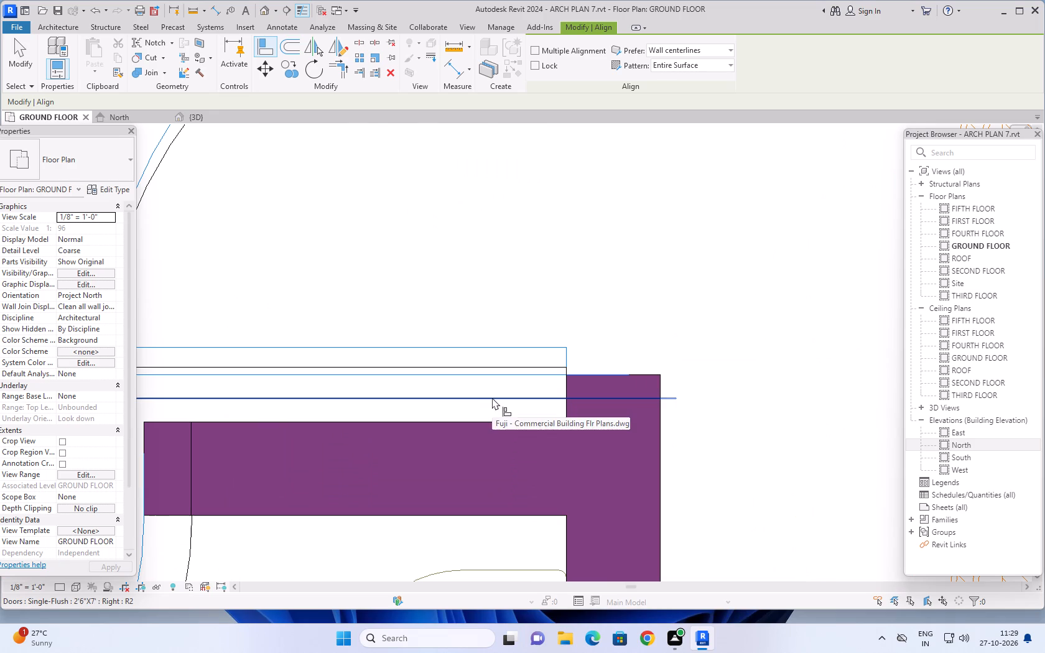
pyautogui.scroll(-2, 632, 313)
pyautogui.scroll(3, 579, 325)
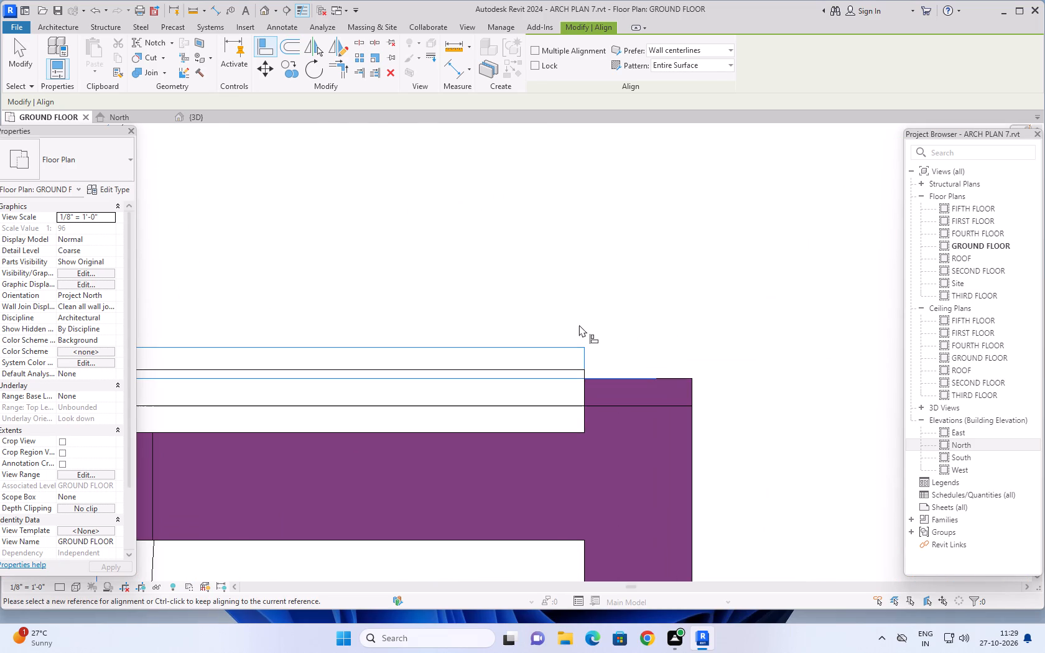
pyautogui.click(557, 377)
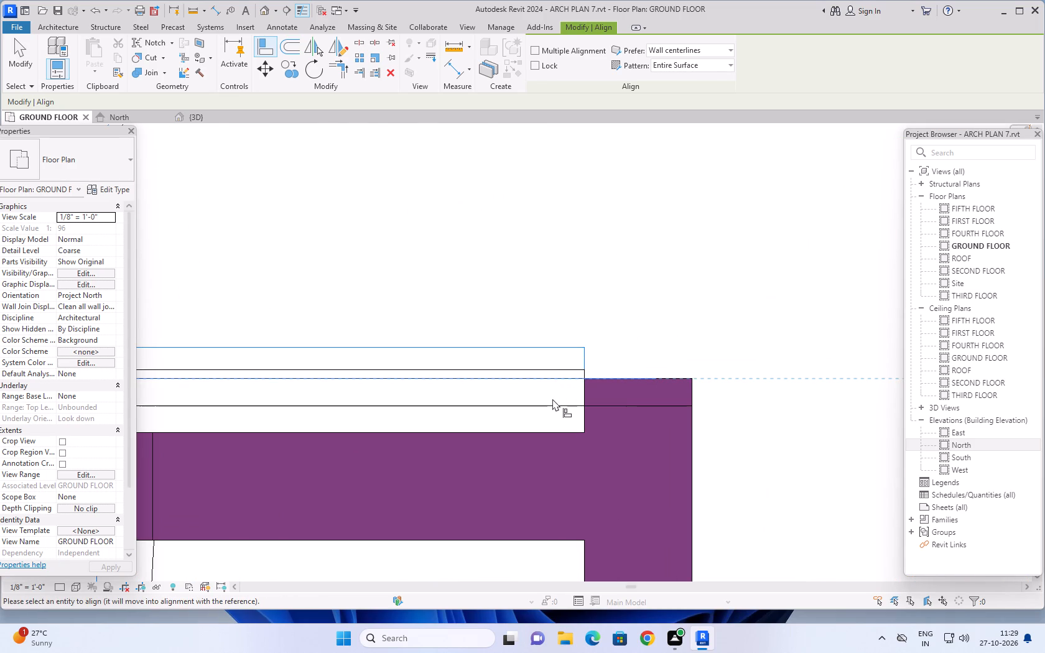
pyautogui.click(552, 406)
# Align the hinge-side edge of the southern flat's 4'-6" x 7'-3" bathroom door with the imported plan's door line.
pyautogui.scroll(-11, 624, 318)
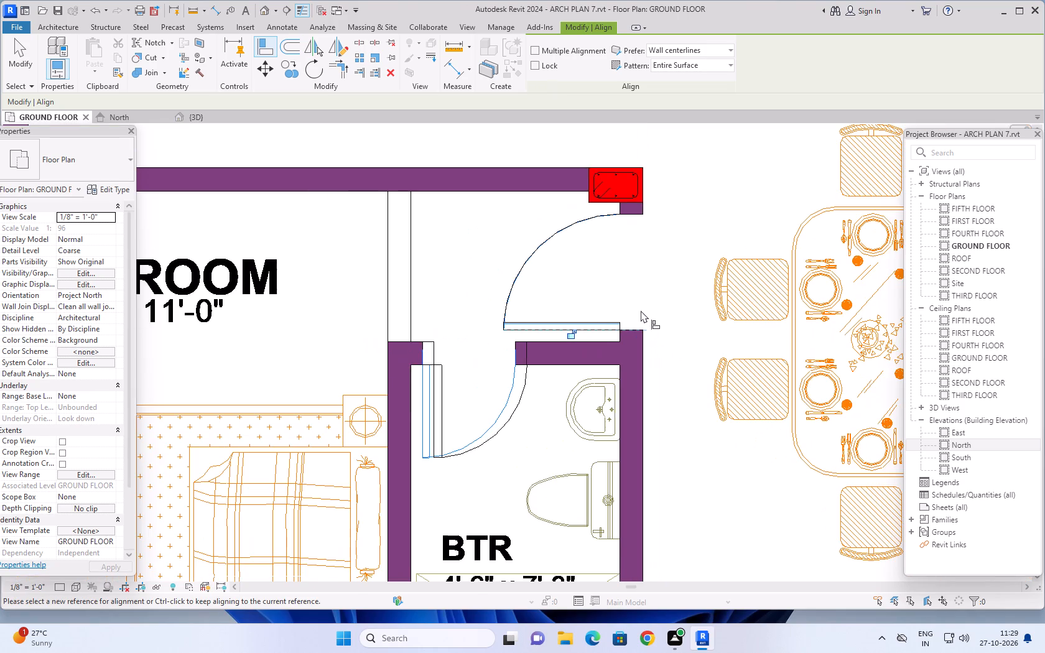
pyautogui.scroll(-1, 650, 285)
pyautogui.scroll(9, 419, 353)
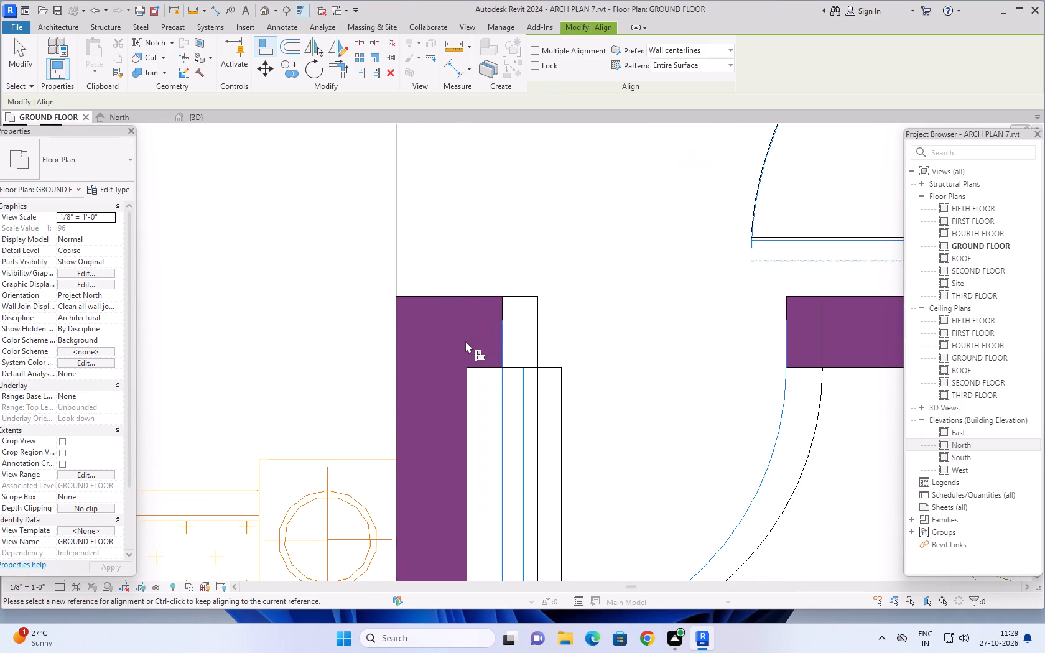
pyautogui.click(501, 392)
pyautogui.click(537, 394)
# Align the hinge-side edge of the southern flat's 13'-0" x 11'-0" master bedroom door with the imported plan's door line beside the column.
pyautogui.scroll(-4, 560, 346)
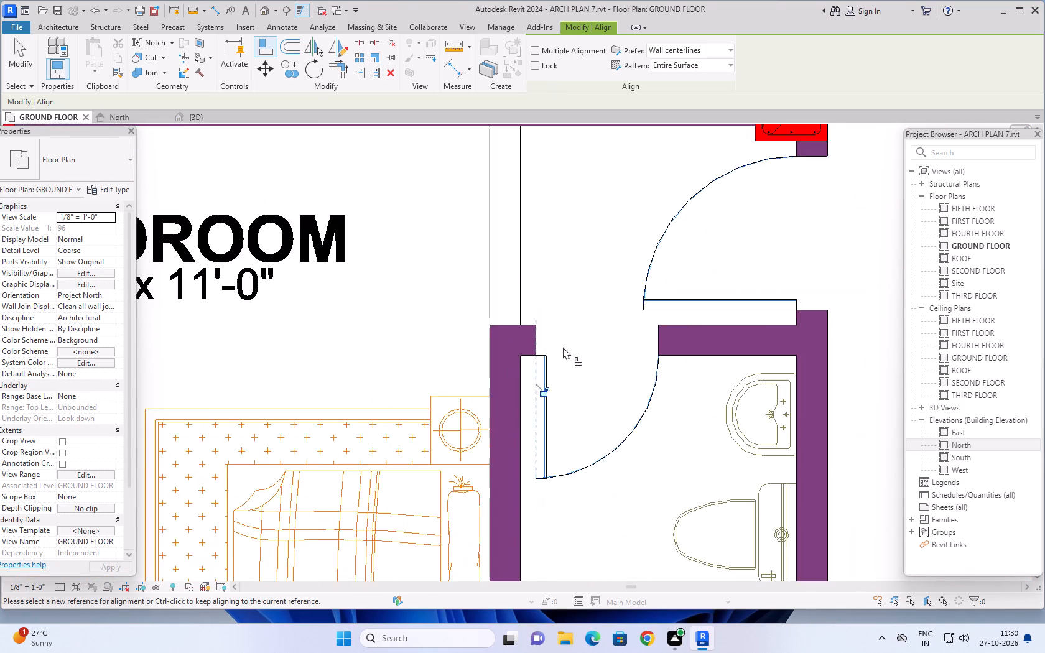
pyautogui.scroll(-16, 563, 347)
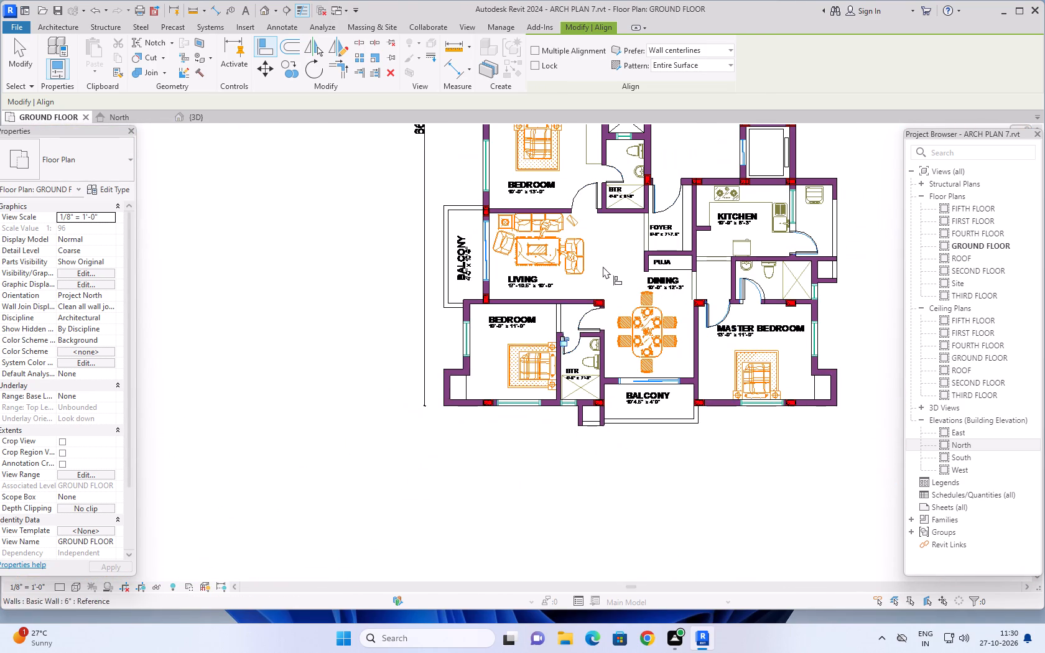
pyautogui.moveTo(605, 262); pyautogui.dragTo(437, 330, button='middle')
pyautogui.scroll(9, 542, 373)
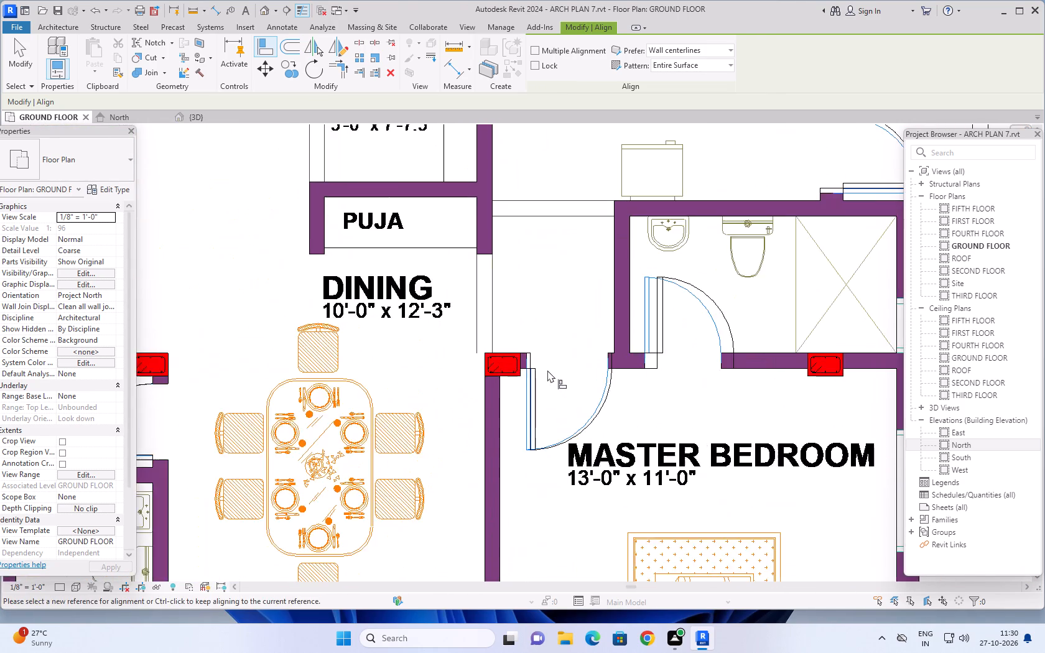
pyautogui.scroll(15, 537, 371)
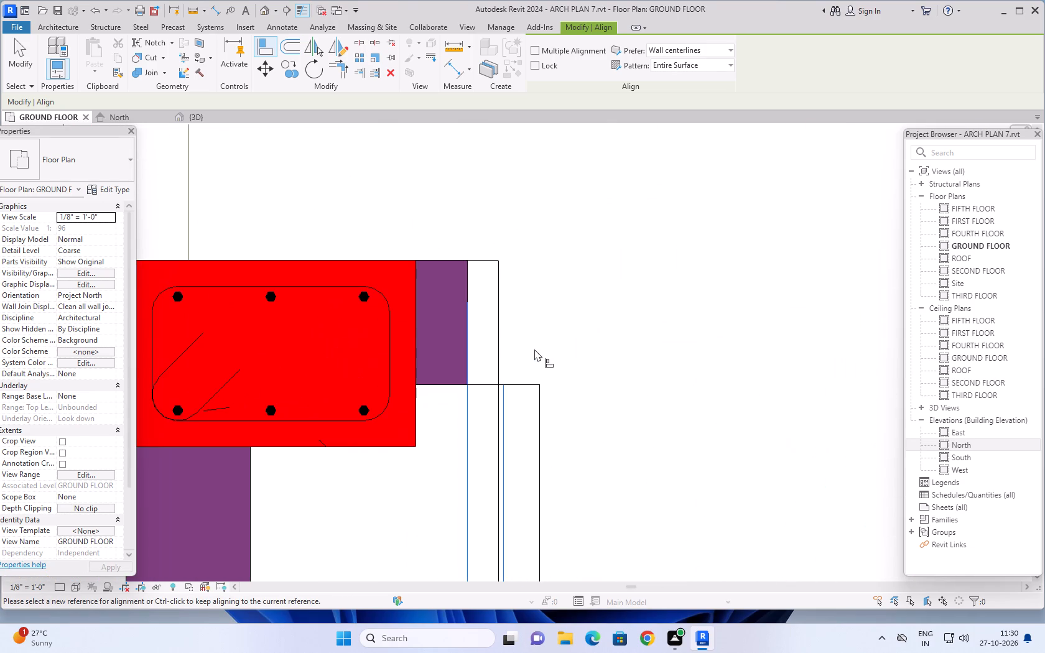
pyautogui.click(466, 415)
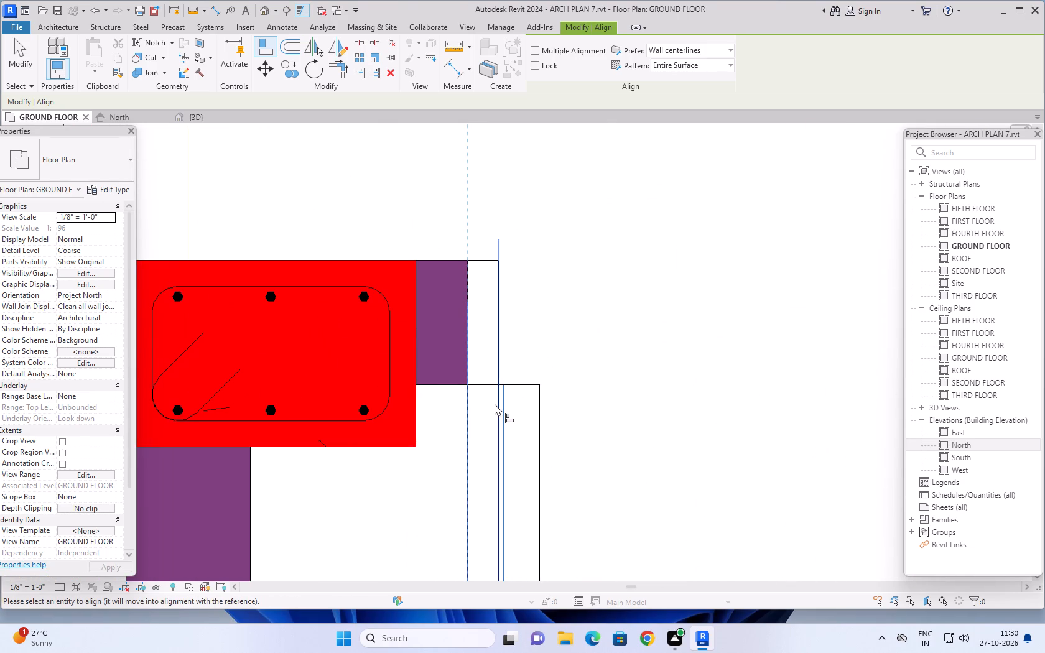
pyautogui.click(496, 404)
# Align the hinge-side edge of the 2'6"X7' door of the southern flat's master bathroom with the imported plan's door line.
pyautogui.scroll(-13, 561, 373)
pyautogui.scroll(-2, 611, 358)
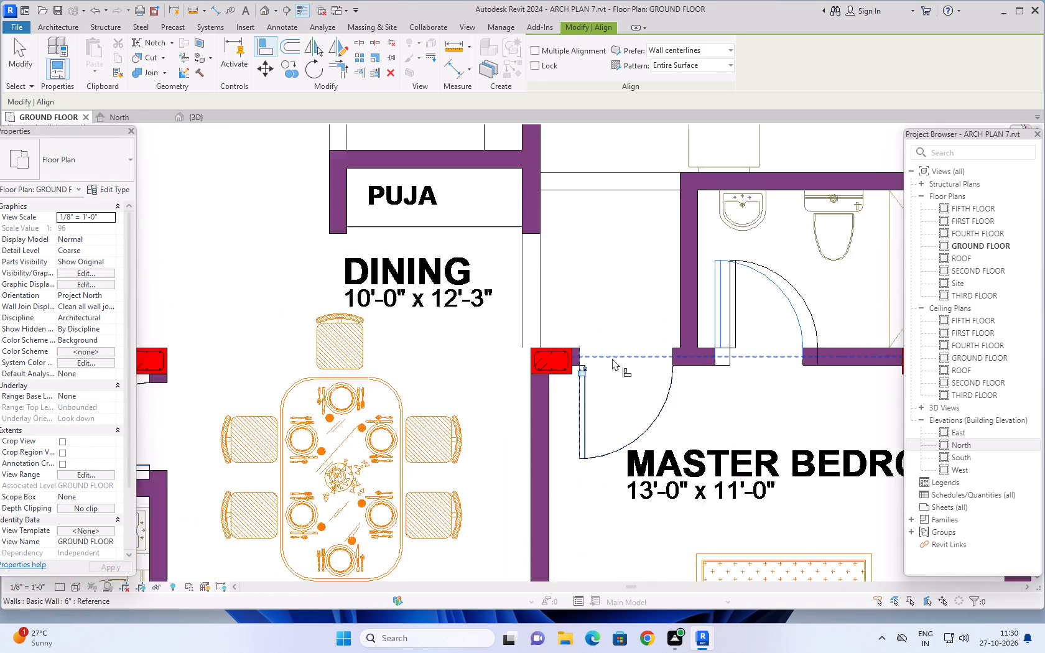
pyautogui.scroll(-1, 612, 358)
pyautogui.moveTo(614, 352); pyautogui.dragTo(498, 381, button='middle')
pyautogui.scroll(13, 595, 354)
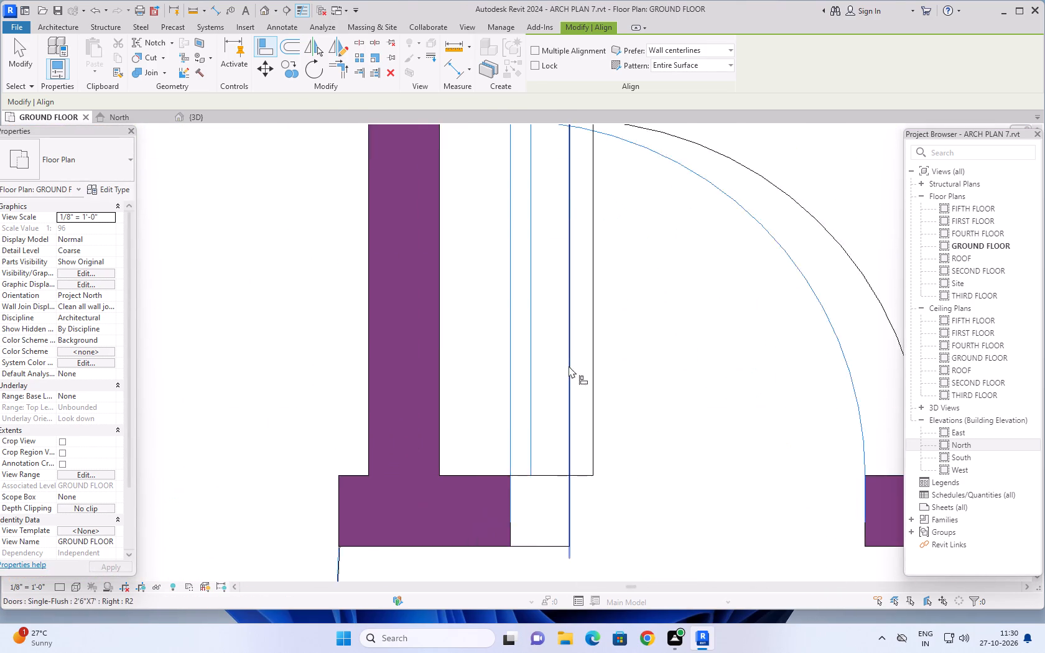
pyautogui.click(502, 376)
pyautogui.click(567, 361)
# Align the hinge-side edge of the southern flat's kitchen door to the utility area with the imported plan's door line.
pyautogui.scroll(-17, 618, 390)
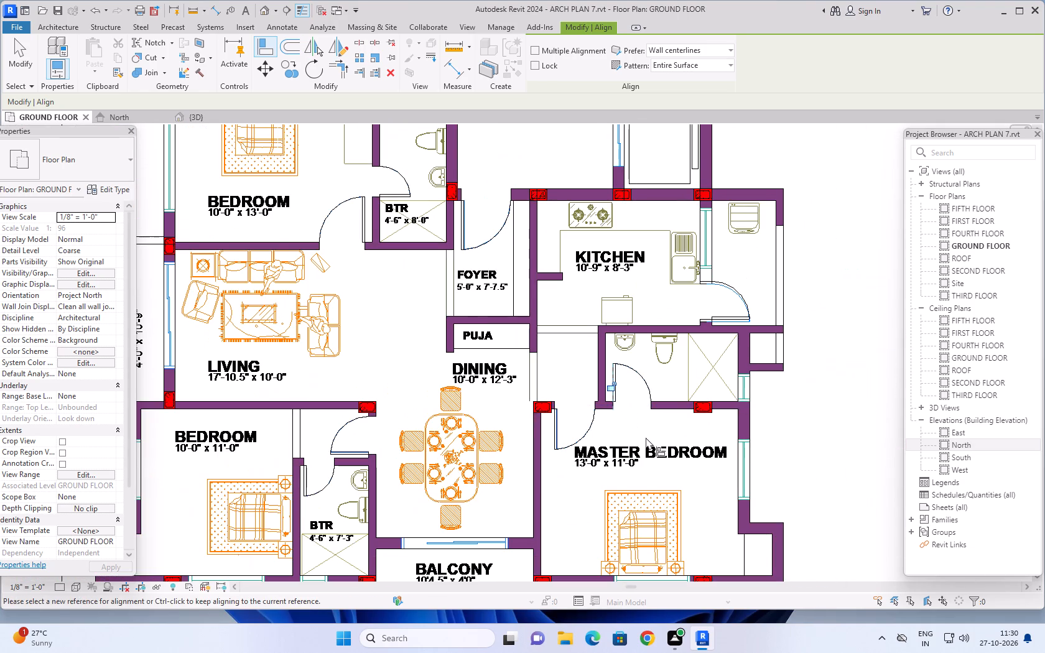
pyautogui.moveTo(642, 430); pyautogui.dragTo(574, 501, button='middle')
pyautogui.scroll(5, 630, 379)
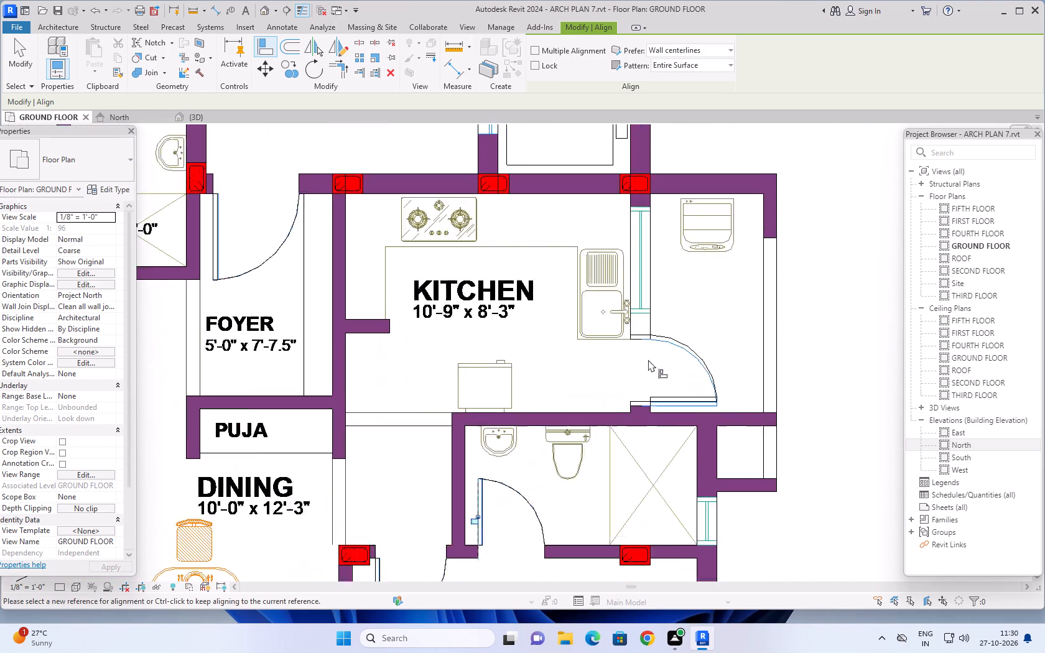
pyautogui.scroll(5, 648, 359)
pyautogui.moveTo(642, 381); pyautogui.dragTo(628, 361, button='middle')
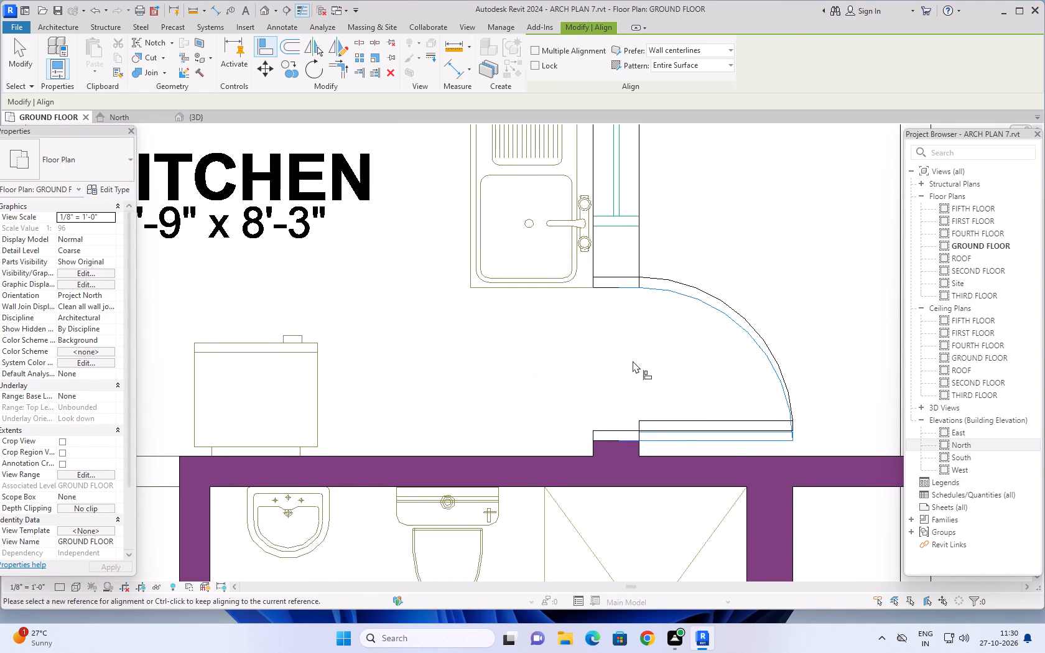
pyautogui.scroll(1, 633, 365)
pyautogui.scroll(5, 671, 453)
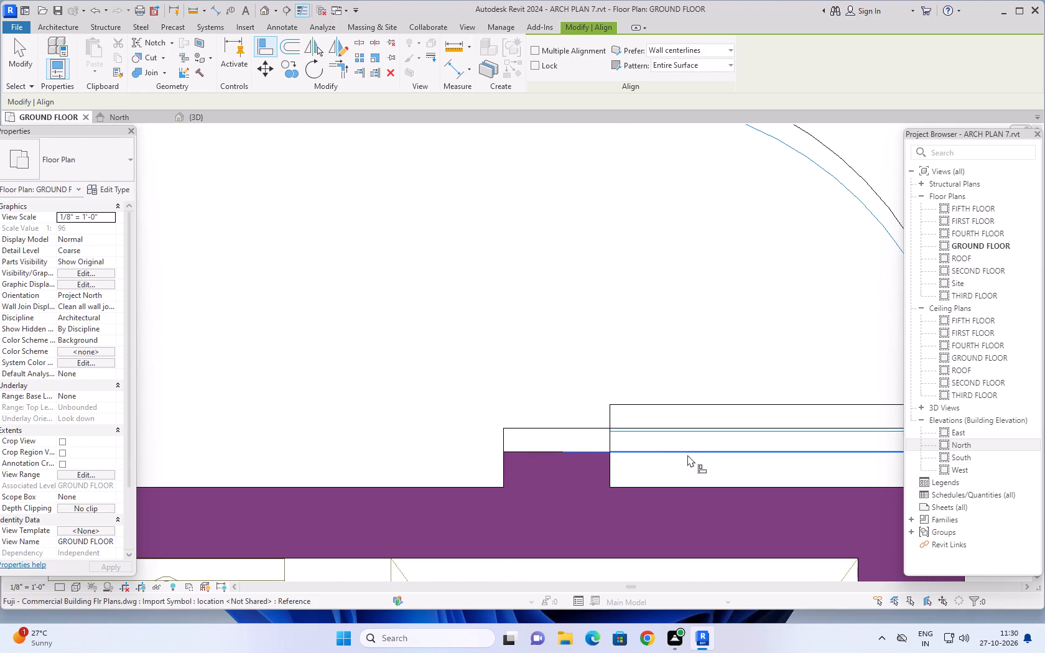
pyautogui.click(687, 452)
pyautogui.click(681, 429)
# Examine the foyer entrance doors of the southern and northern flats up close against the imported plan's door lines.
pyautogui.scroll(-5, 620, 395)
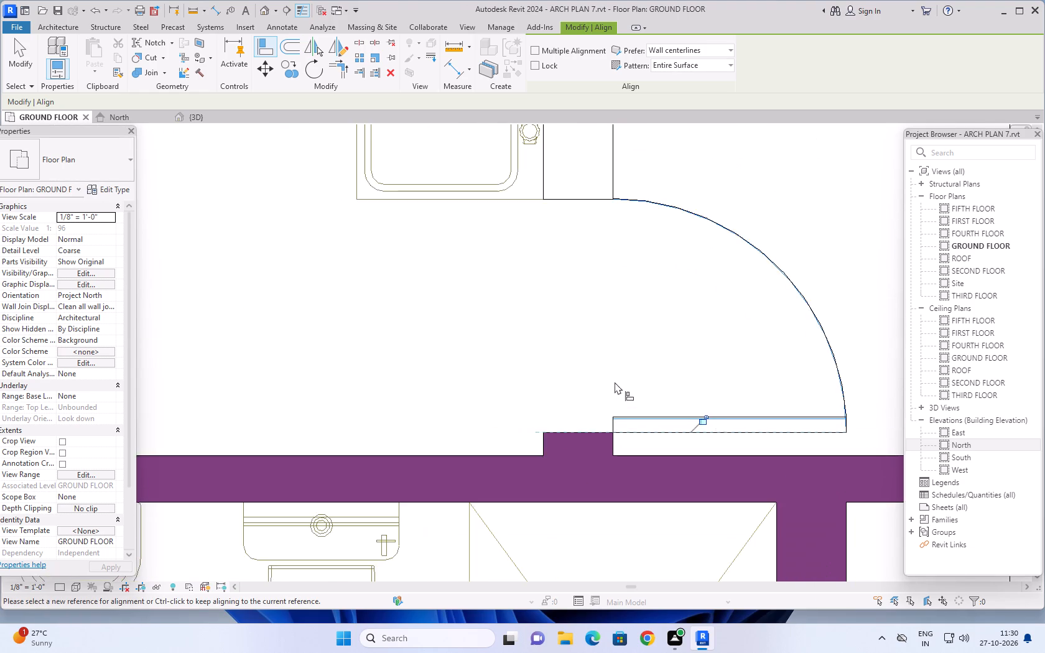
pyautogui.scroll(-14, 615, 382)
pyautogui.scroll(-2, 543, 356)
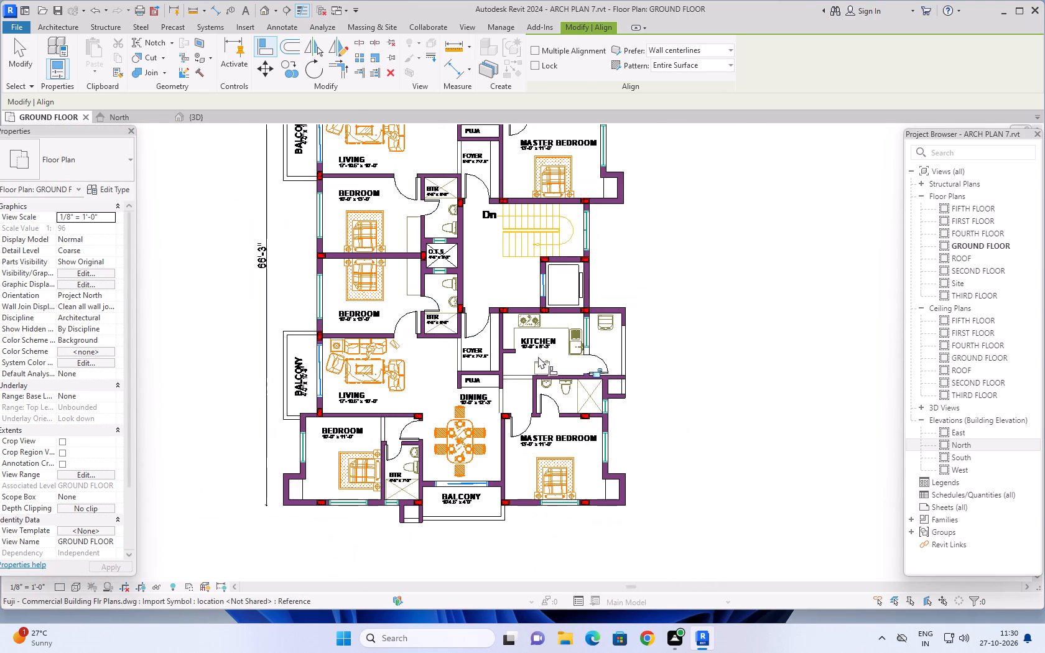
pyautogui.moveTo(538, 356); pyautogui.dragTo(531, 487, button='middle')
pyautogui.moveTo(490, 379); pyautogui.dragTo(504, 386, button='middle')
pyautogui.scroll(8, 467, 460)
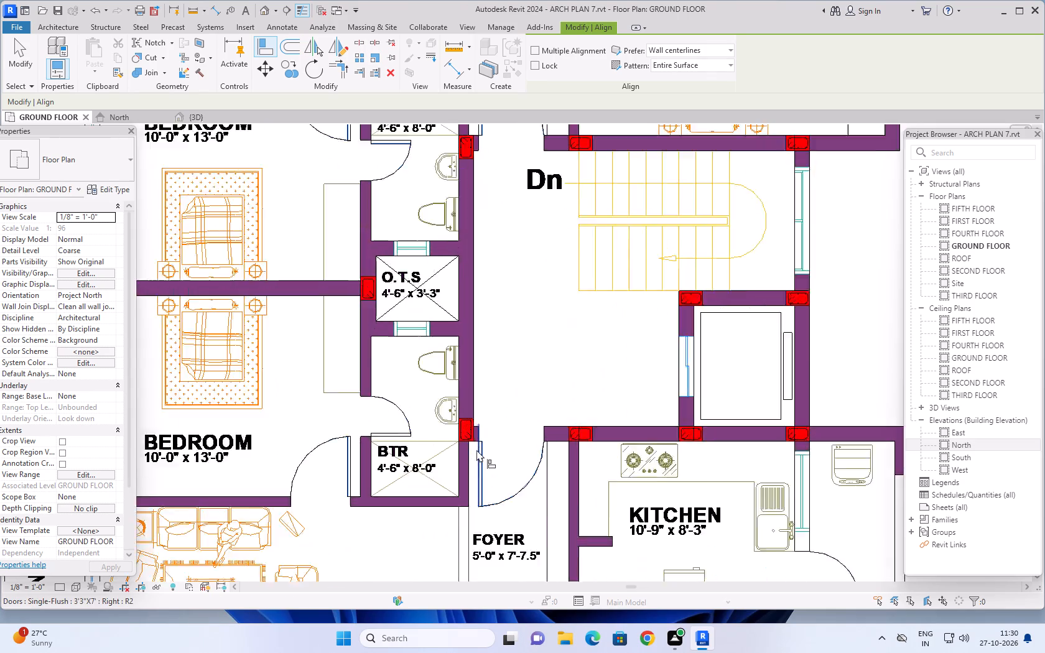
pyautogui.scroll(13, 476, 450)
pyautogui.moveTo(519, 420); pyautogui.dragTo(565, 363, button='middle')
pyautogui.scroll(2, 547, 378)
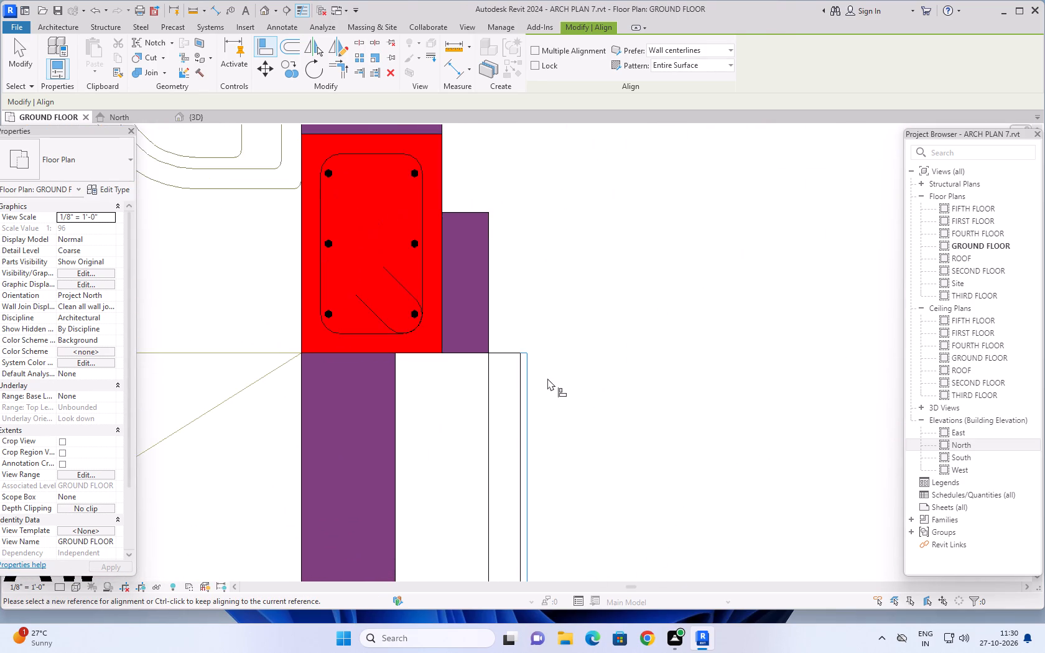
pyautogui.scroll(1, 547, 378)
pyautogui.scroll(-11, 547, 378)
pyautogui.scroll(-3, 602, 391)
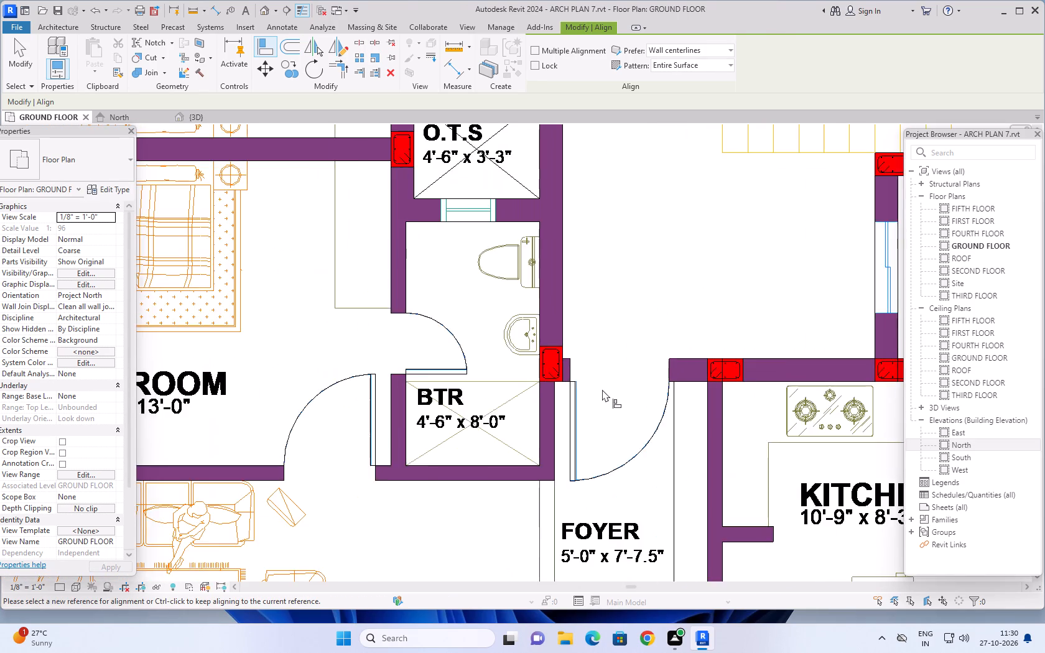
pyautogui.scroll(-7, 602, 389)
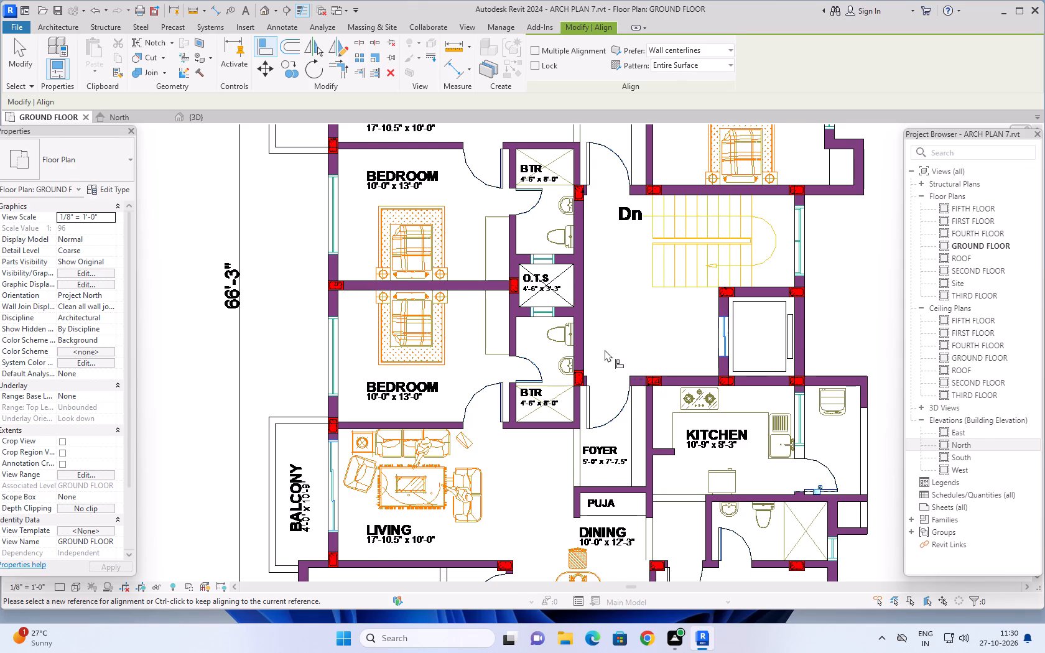
pyautogui.scroll(-1, 615, 325)
pyautogui.moveTo(615, 325); pyautogui.dragTo(584, 497, button='middle')
pyautogui.scroll(14, 562, 366)
pyautogui.scroll(5, 559, 420)
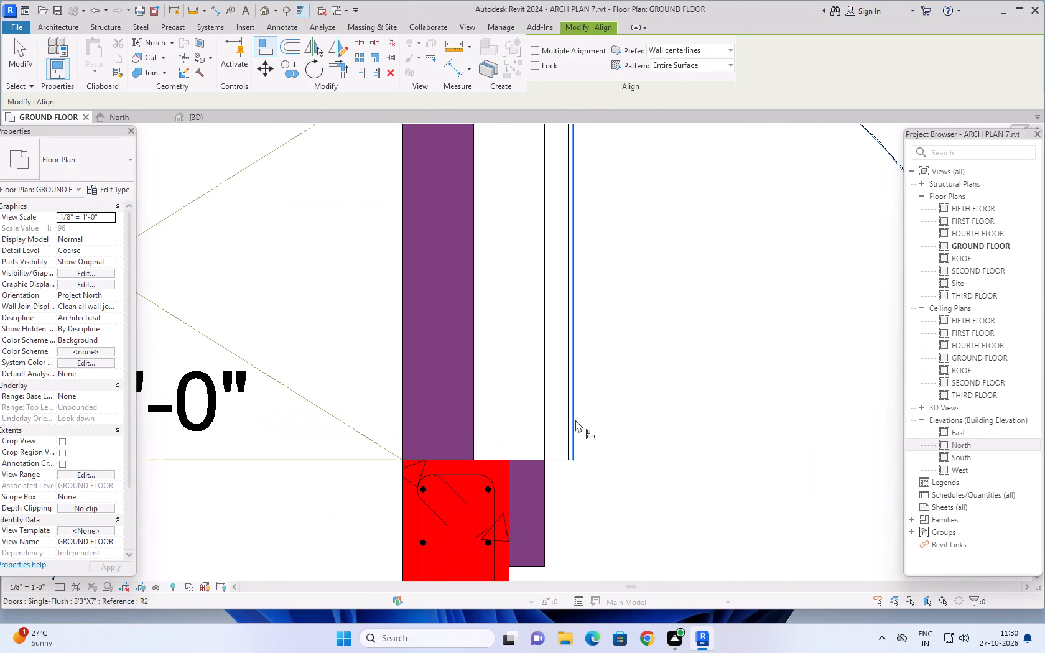
pyautogui.scroll(3, 575, 420)
pyautogui.scroll(-6, 578, 408)
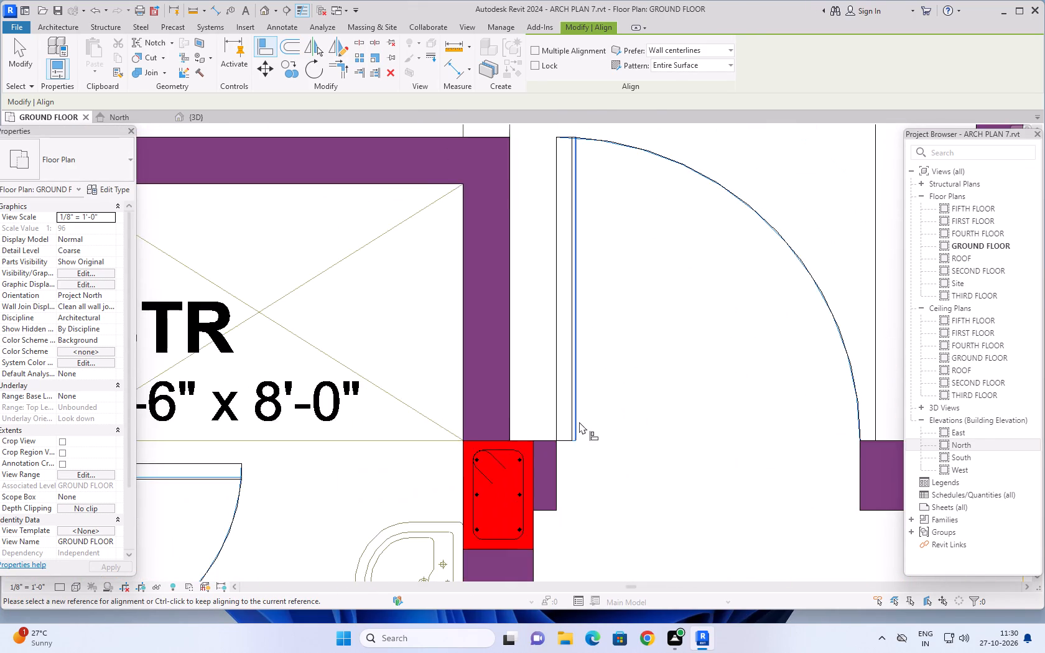
pyautogui.scroll(-11, 598, 432)
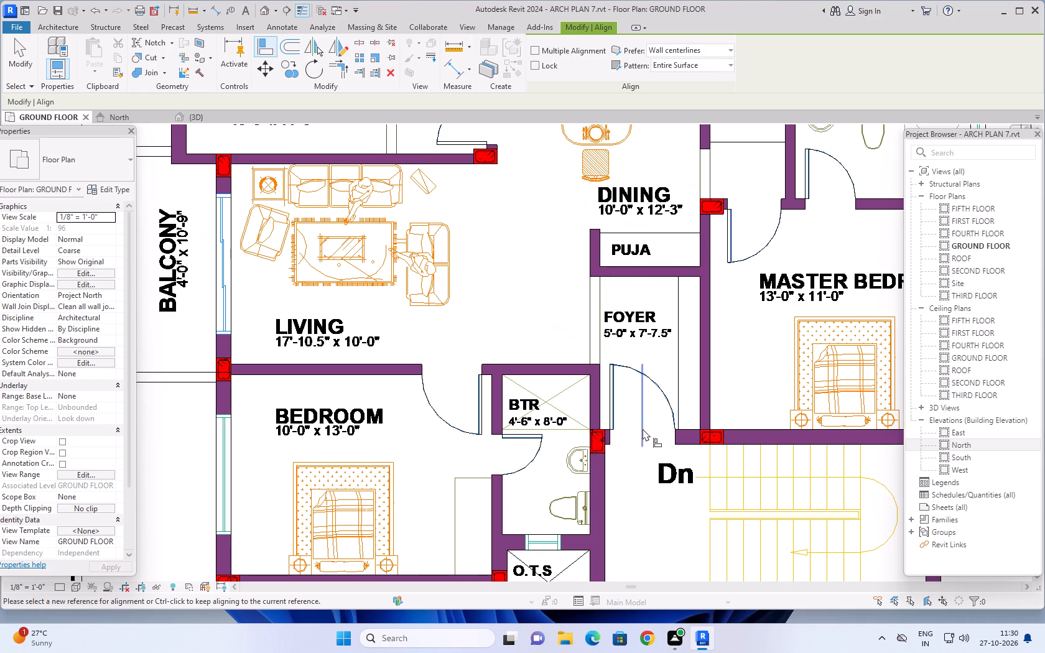
# Review the door placement throughout both flats across the whole ground floor plan.
pyautogui.moveTo(643, 428); pyautogui.dragTo(518, 496, button='middle')
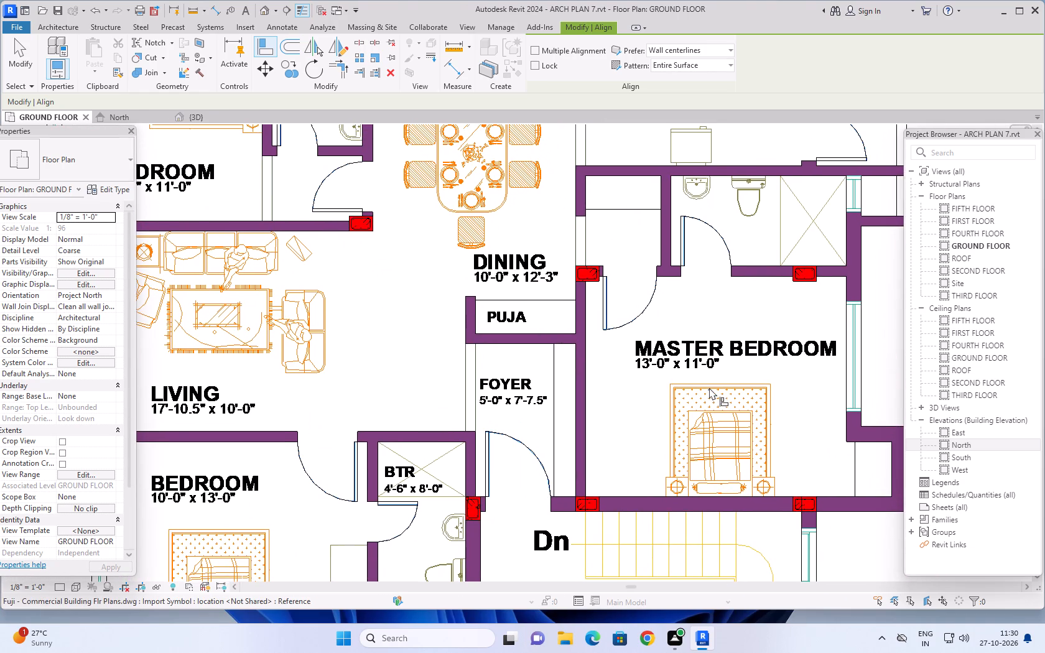
pyautogui.scroll(-4, 709, 387)
pyautogui.scroll(-1, 545, 360)
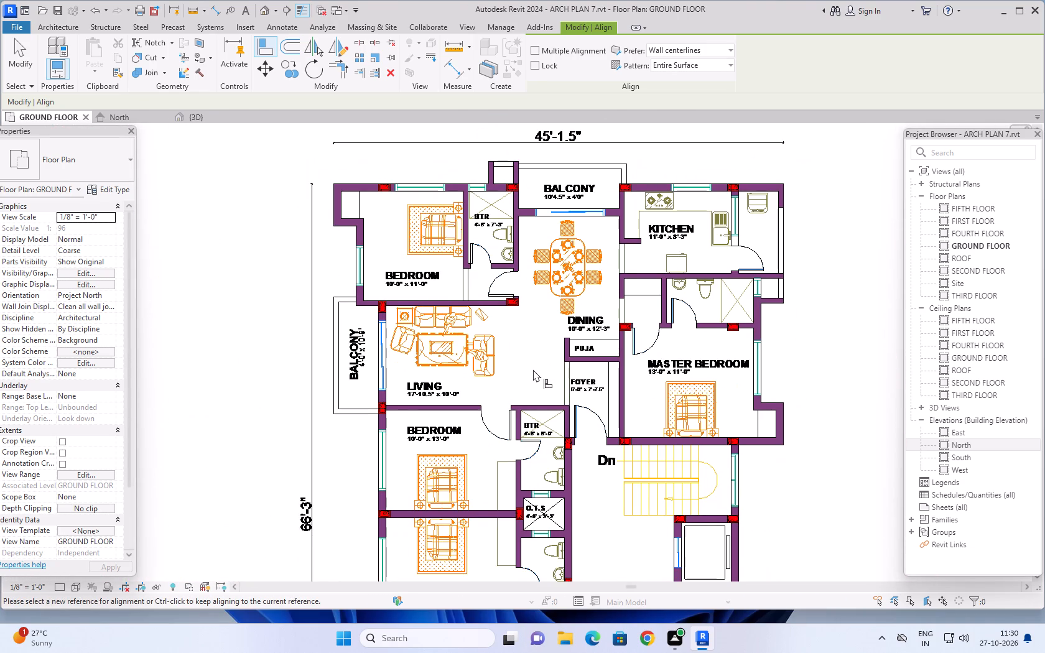
pyautogui.moveTo(533, 369); pyautogui.dragTo(520, 359, button='middle')
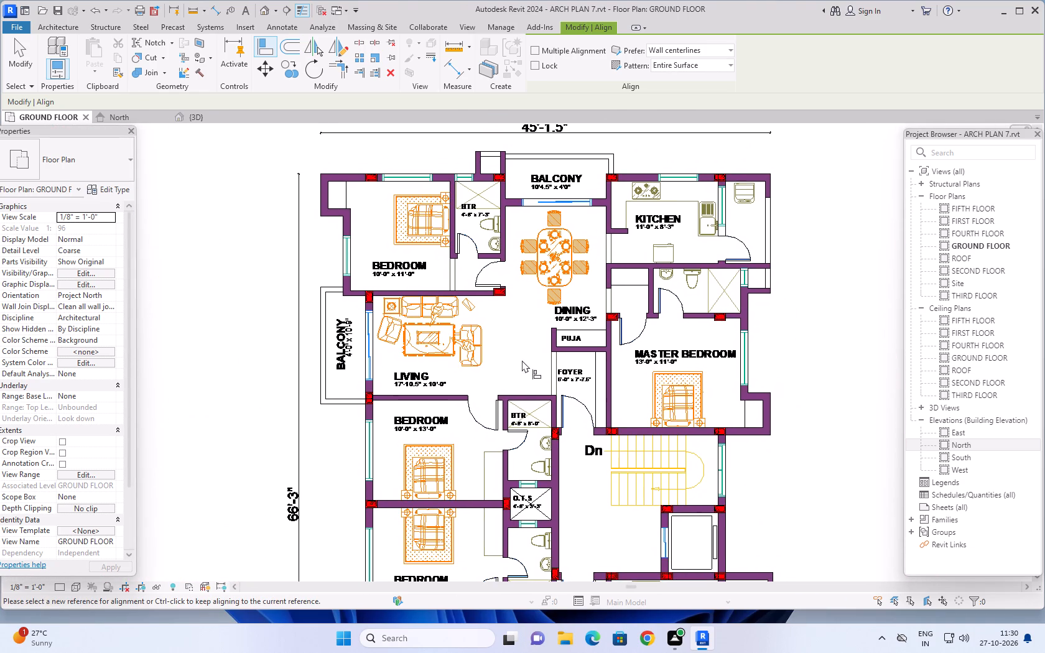
pyautogui.scroll(-2, 527, 358)
pyautogui.middleClick(569, 479)
pyautogui.moveTo(553, 402); pyautogui.dragTo(550, 382, button='middle')
pyautogui.scroll(-1, 564, 424)
pyautogui.moveTo(565, 440); pyautogui.dragTo(540, 357, button='middle')
pyautogui.scroll(-3, 549, 353)
pyautogui.moveTo(546, 374); pyautogui.dragTo(533, 355, button='middle')
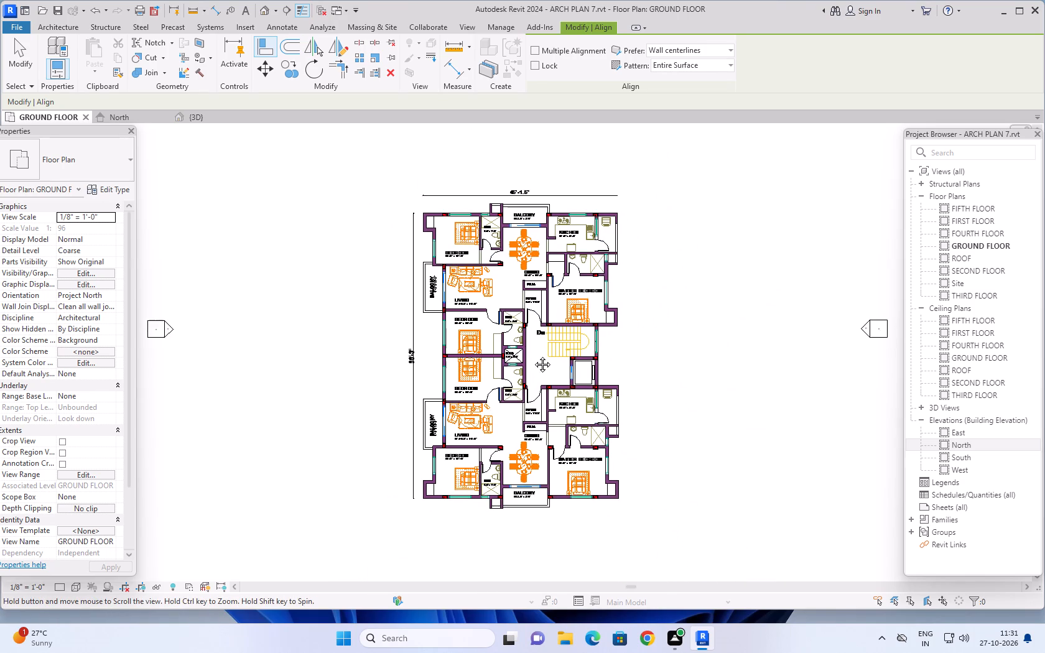
pyautogui.moveTo(533, 355); pyautogui.dragTo(516, 314, button='middle')
pyautogui.scroll(4, 540, 458)
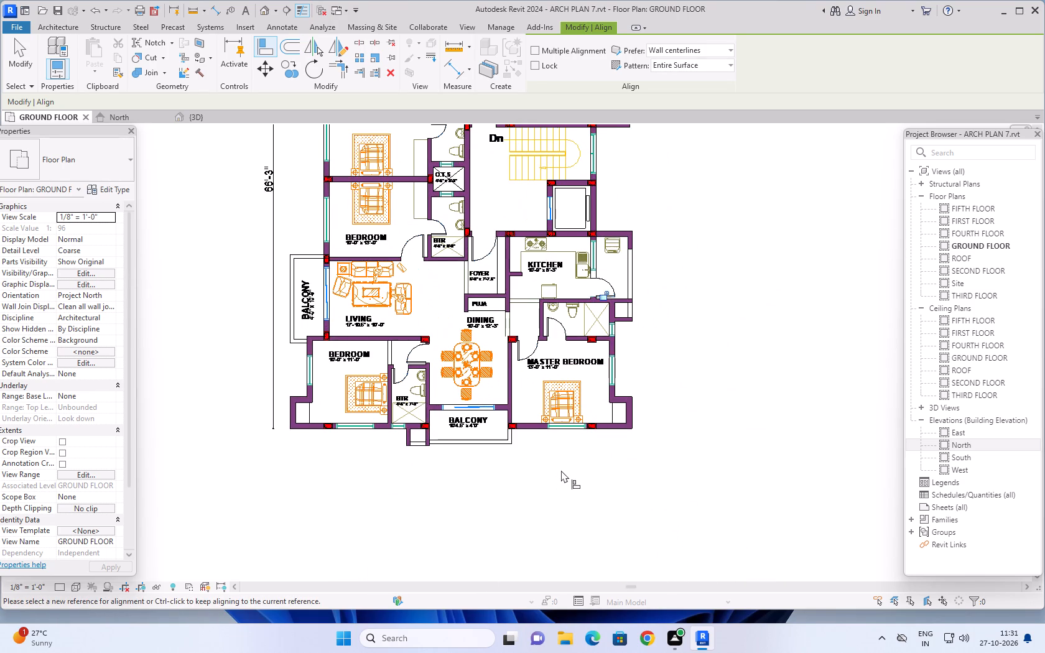
pyautogui.scroll(5, 559, 467)
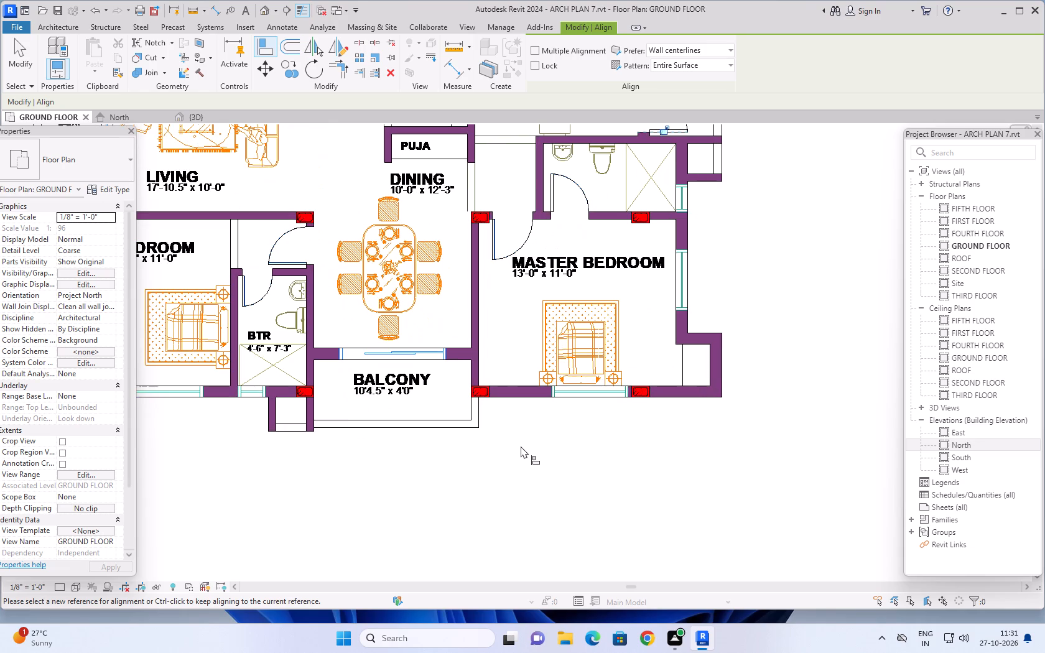
pyautogui.scroll(1, 522, 442)
pyautogui.scroll(-1, 526, 436)
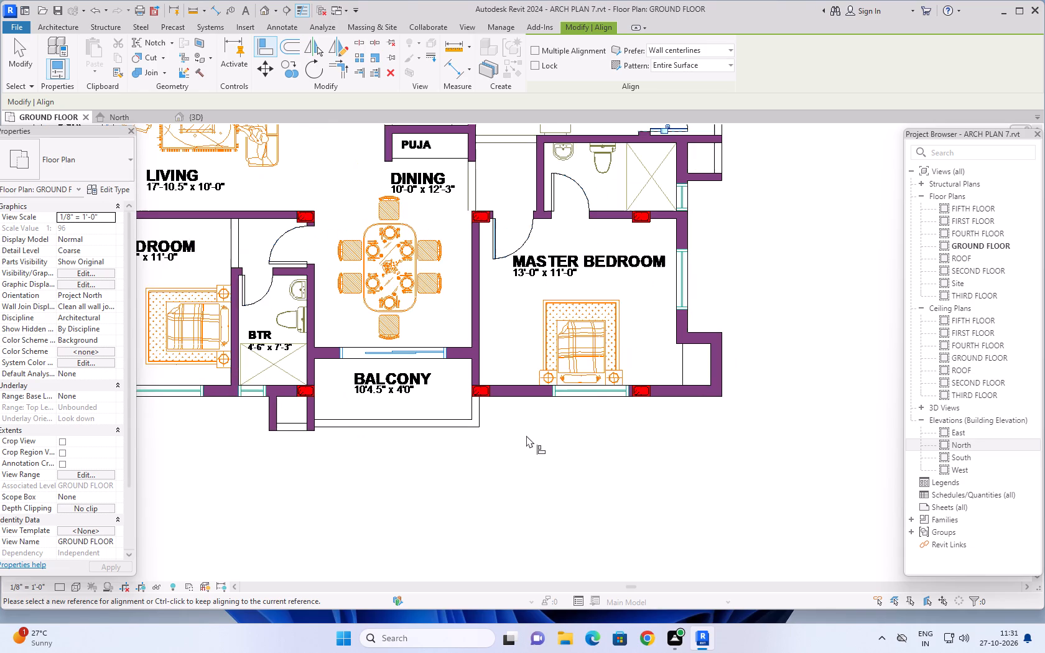
pyautogui.scroll(-3, 527, 435)
pyautogui.scroll(1, 707, 364)
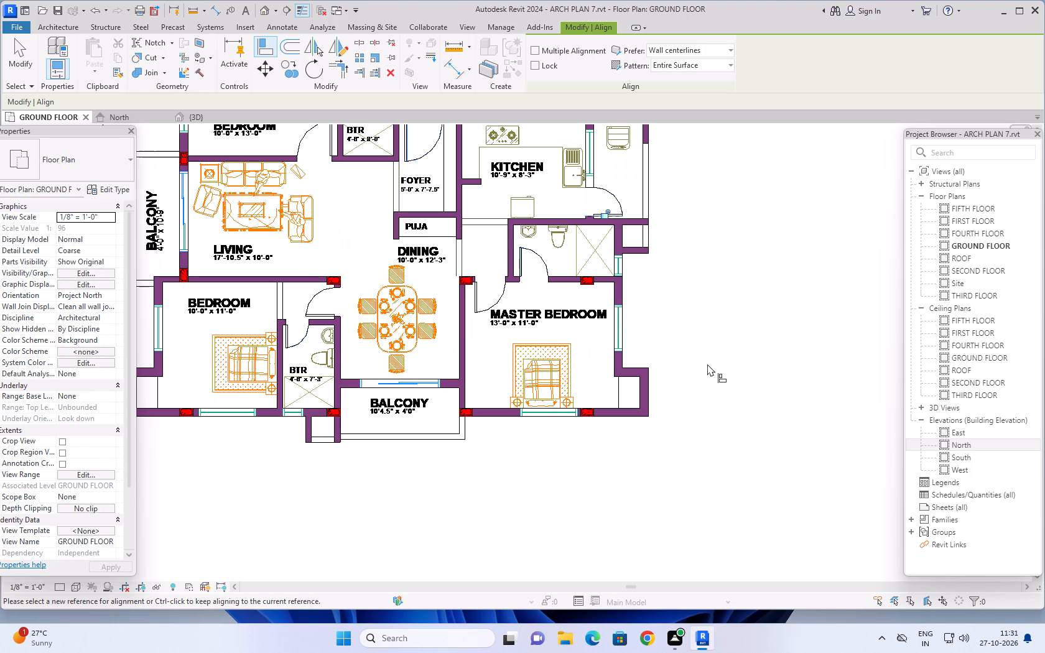
pyautogui.scroll(-4, 740, 347)
pyautogui.moveTo(749, 321); pyautogui.dragTo(746, 341, button='middle')
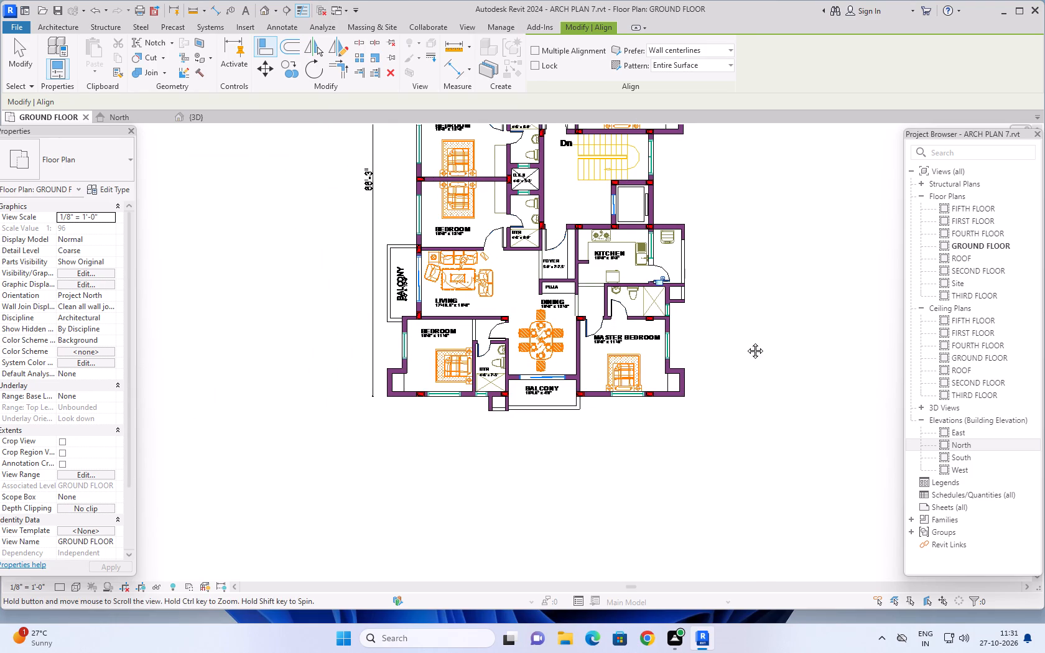
pyautogui.moveTo(746, 341); pyautogui.dragTo(744, 350, button='middle')
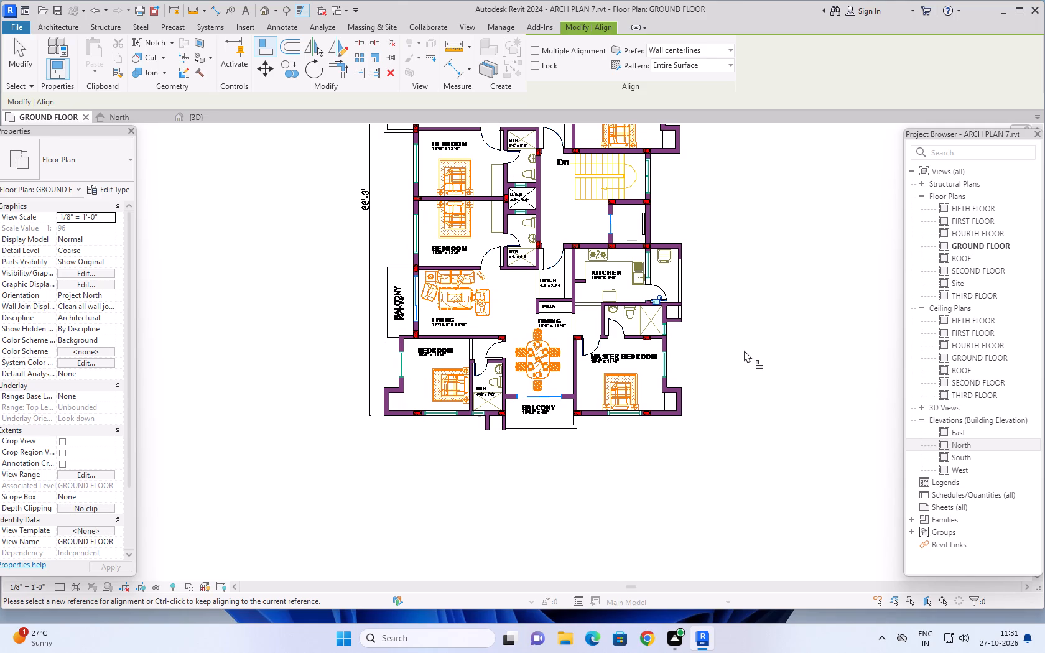
pyautogui.scroll(-4, 795, 282)
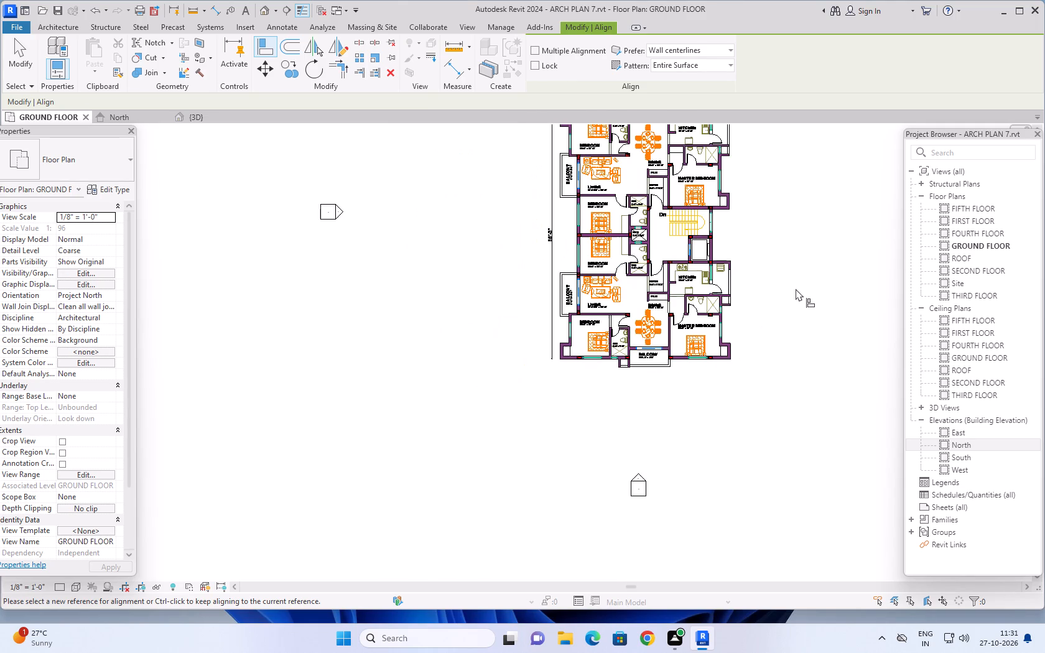
pyautogui.moveTo(801, 280); pyautogui.dragTo(725, 358, button='middle')
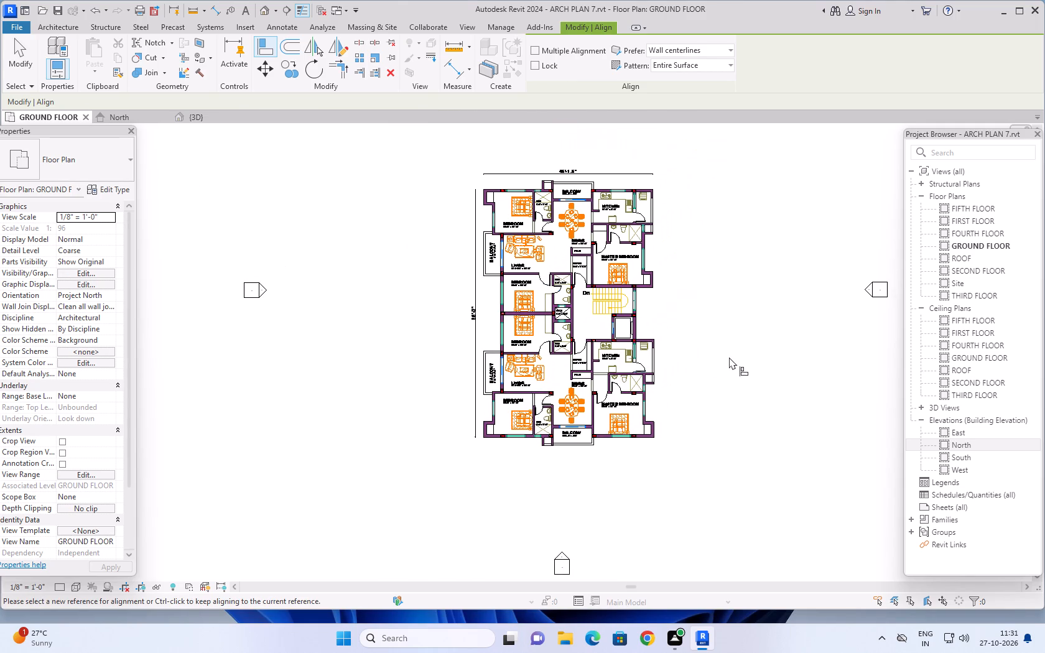
# Inspect the placed doors and walls of both flats in the 3D view from several angles and from above.
pyautogui.click(197, 114)
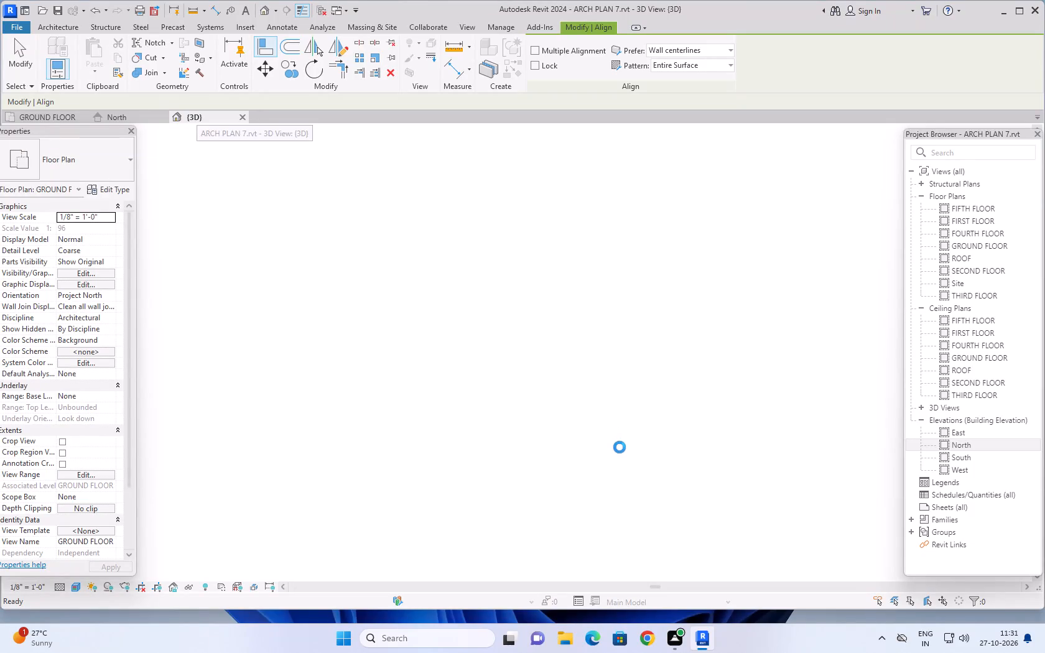
pyautogui.keyDown('shift'); pyautogui.moveTo(676, 437); pyautogui.dragTo(641, 404, button='middle'); pyautogui.keyUp('shift')
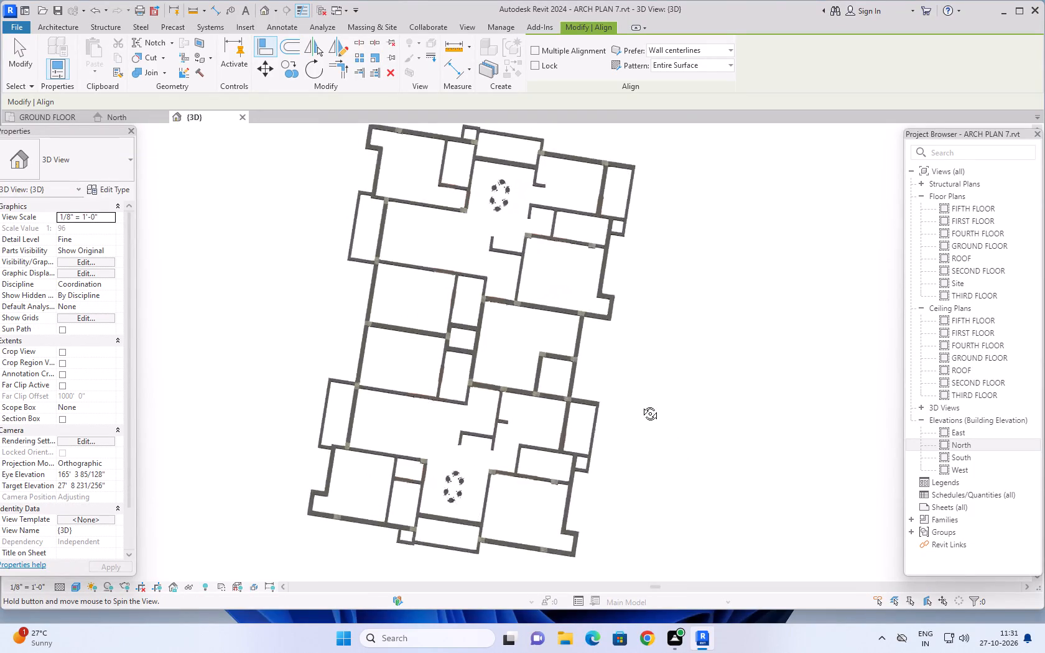
pyautogui.keyDown('shift'); pyautogui.moveTo(641, 404); pyautogui.dragTo(671, 241, button='middle'); pyautogui.keyUp('shift')
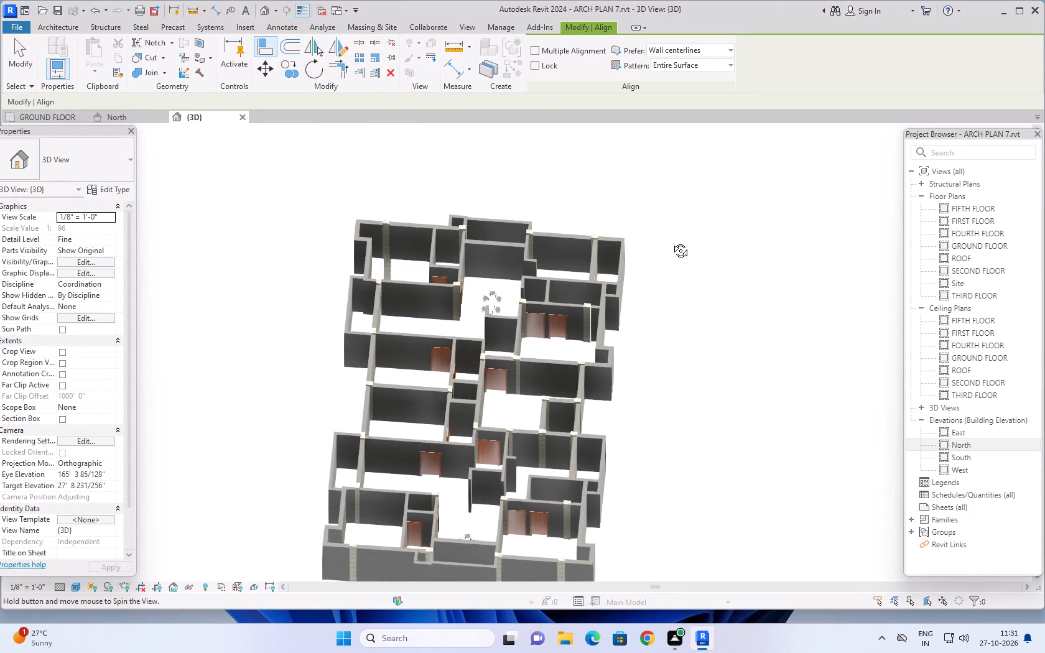
pyautogui.keyDown('shift'); pyautogui.moveTo(671, 241); pyautogui.dragTo(593, 215, button='middle'); pyautogui.keyUp('shift')
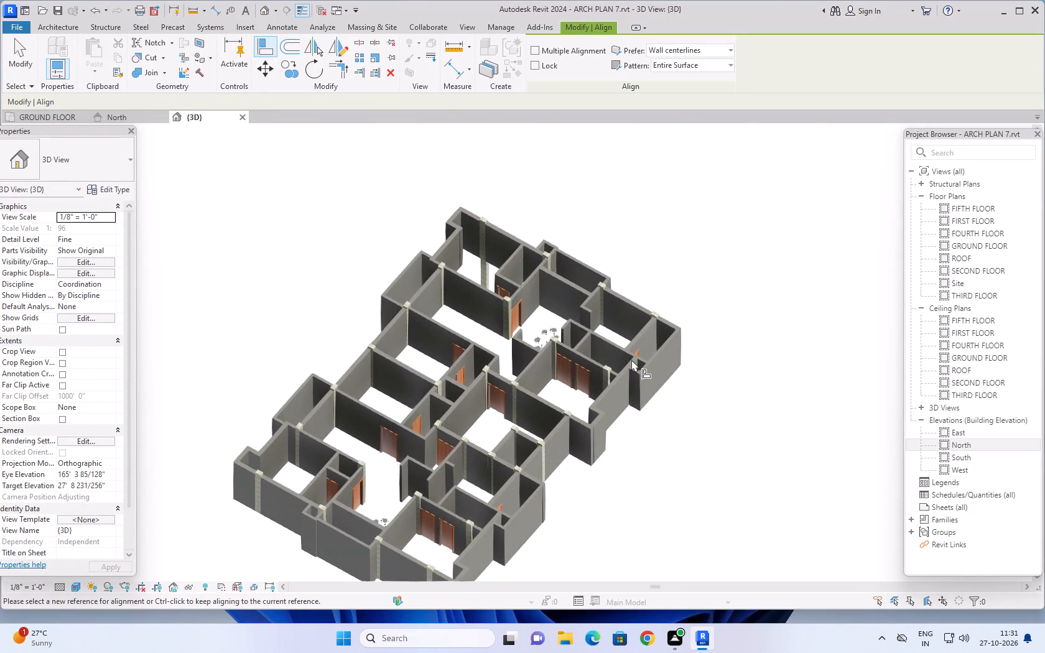
pyautogui.scroll(7, 629, 368)
pyautogui.keyDown('shift'); pyautogui.moveTo(668, 428); pyautogui.dragTo(710, 272, button='middle'); pyautogui.keyUp('shift')
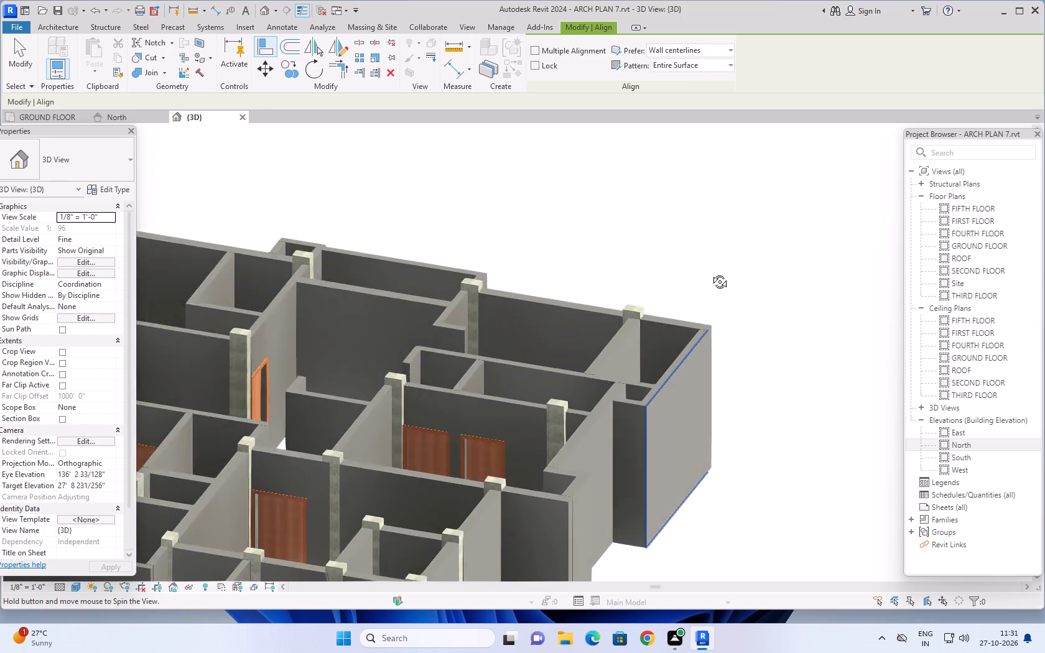
pyautogui.keyDown('shift'); pyautogui.moveTo(710, 272); pyautogui.dragTo(720, 272, button='middle'); pyautogui.keyUp('shift')
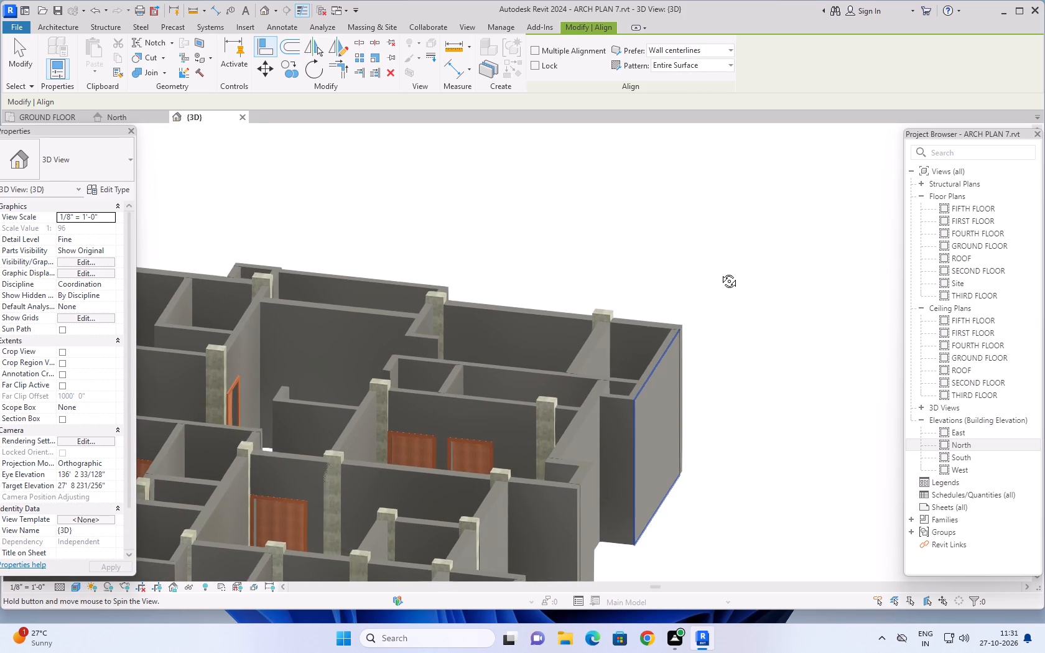
pyautogui.keyDown('shift'); pyautogui.moveTo(720, 272); pyautogui.dragTo(686, 381, button='middle'); pyautogui.keyUp('shift')
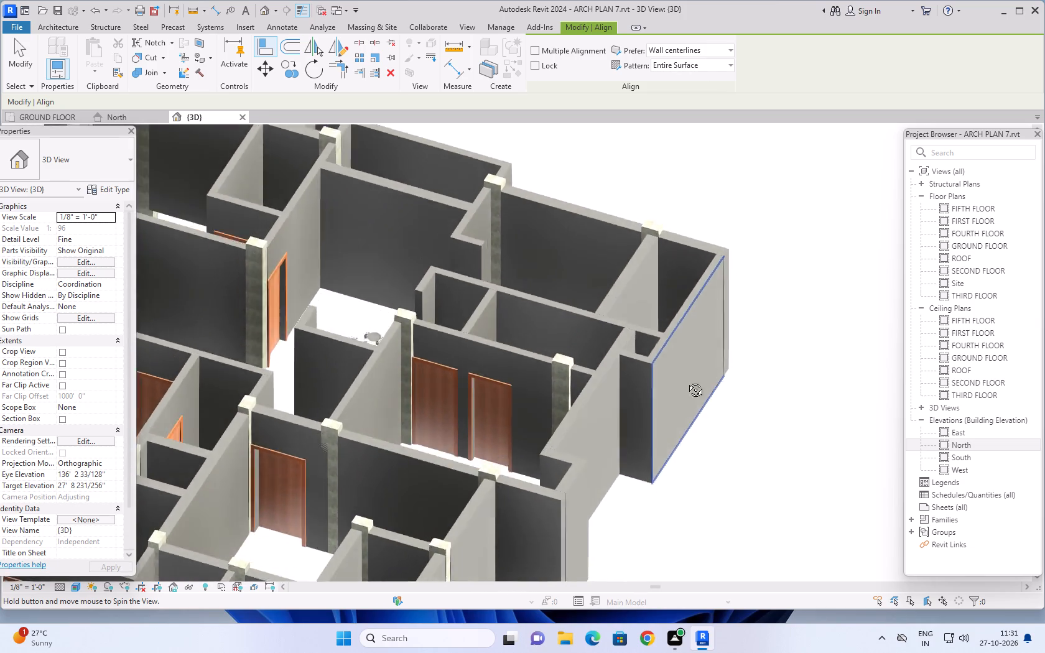
pyautogui.keyDown('shift'); pyautogui.moveTo(686, 381); pyautogui.dragTo(429, 441, button='middle'); pyautogui.keyUp('shift')
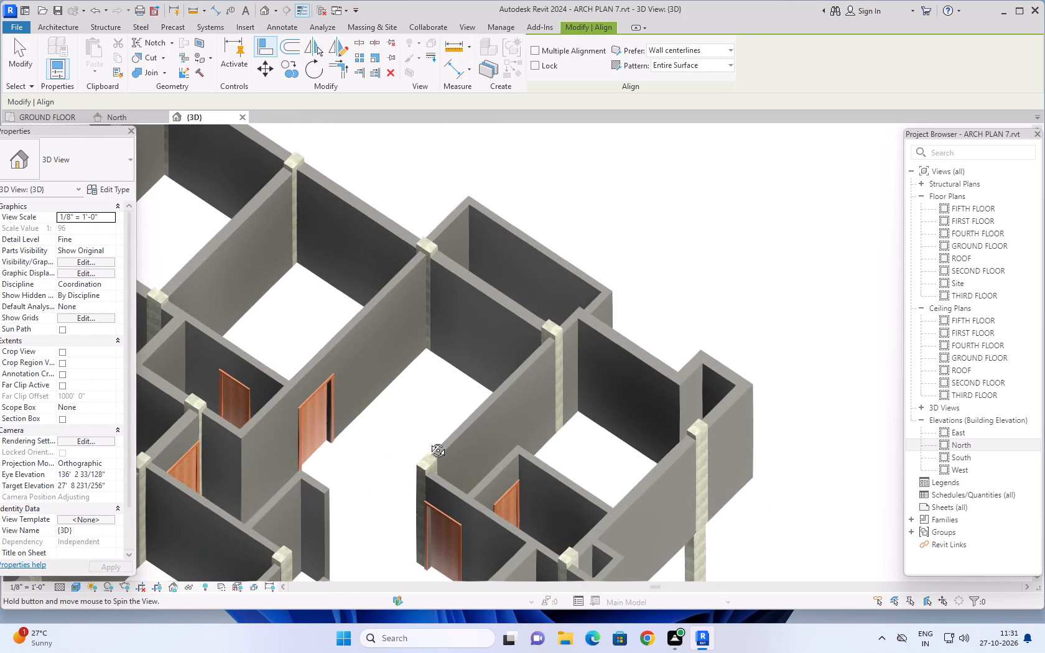
pyautogui.keyDown('shift'); pyautogui.moveTo(429, 441); pyautogui.dragTo(756, 366, button='middle'); pyautogui.keyUp('shift')
pyautogui.scroll(-2, 734, 392)
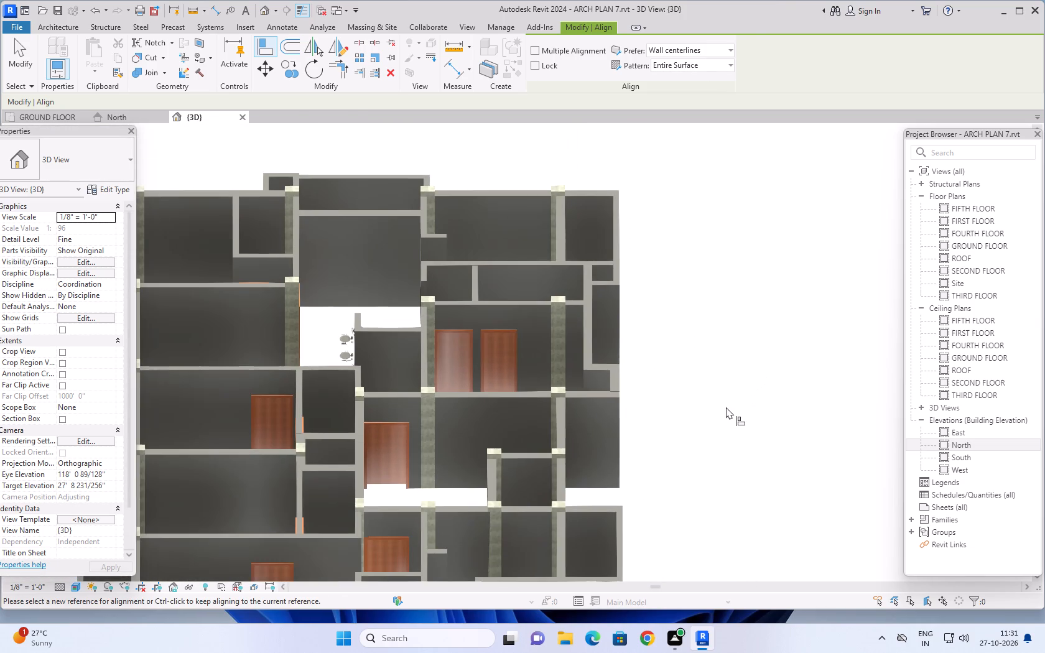
pyautogui.scroll(-3, 715, 417)
pyautogui.moveTo(697, 432); pyautogui.dragTo(740, 348, button='middle')
pyautogui.keyDown('shift'); pyautogui.moveTo(763, 424); pyautogui.dragTo(715, 428, button='middle'); pyautogui.keyUp('shift')
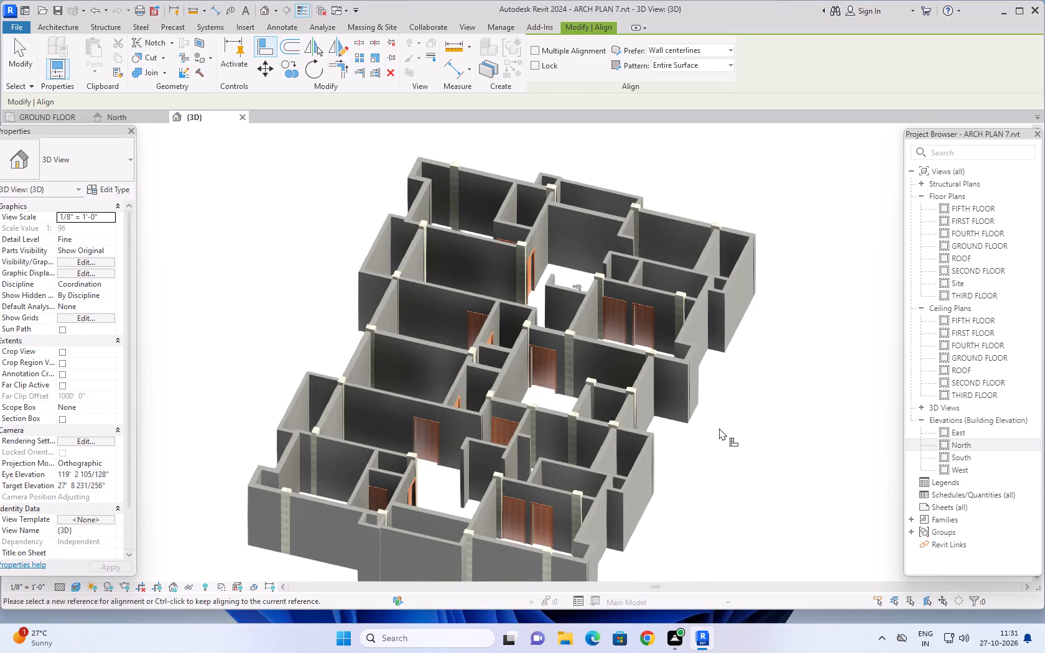
pyautogui.scroll(-3, 721, 429)
pyautogui.moveTo(723, 454); pyautogui.dragTo(718, 426, button='middle')
pyautogui.keyDown('shift'); pyautogui.moveTo(718, 424); pyautogui.dragTo(735, 493, button='middle'); pyautogui.keyUp('shift')
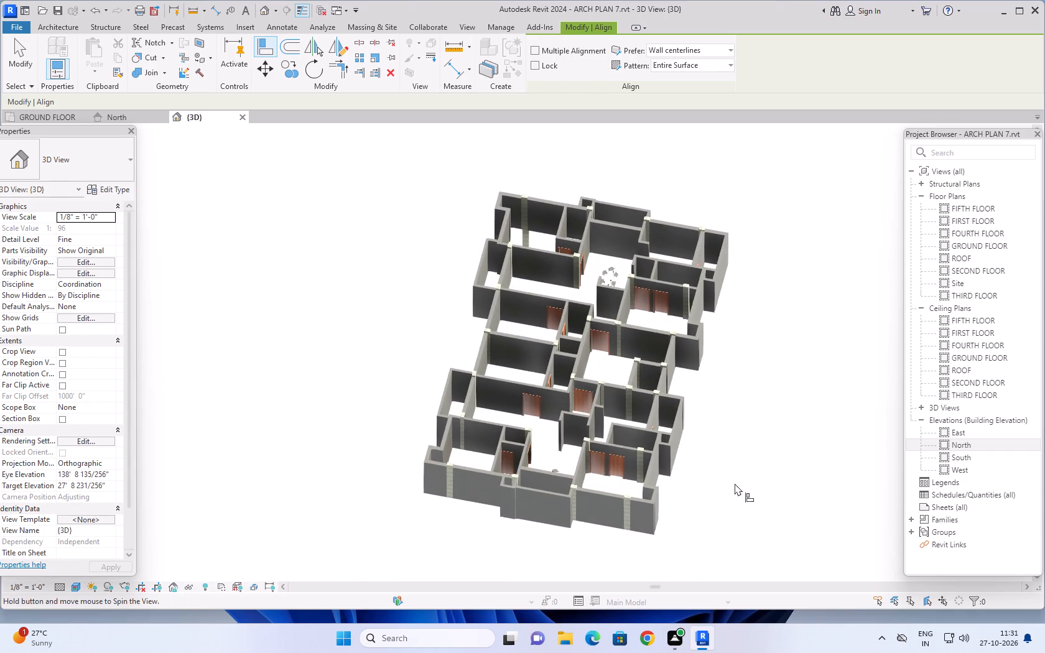
pyautogui.moveTo(774, 327); pyautogui.dragTo(769, 414, button='middle')
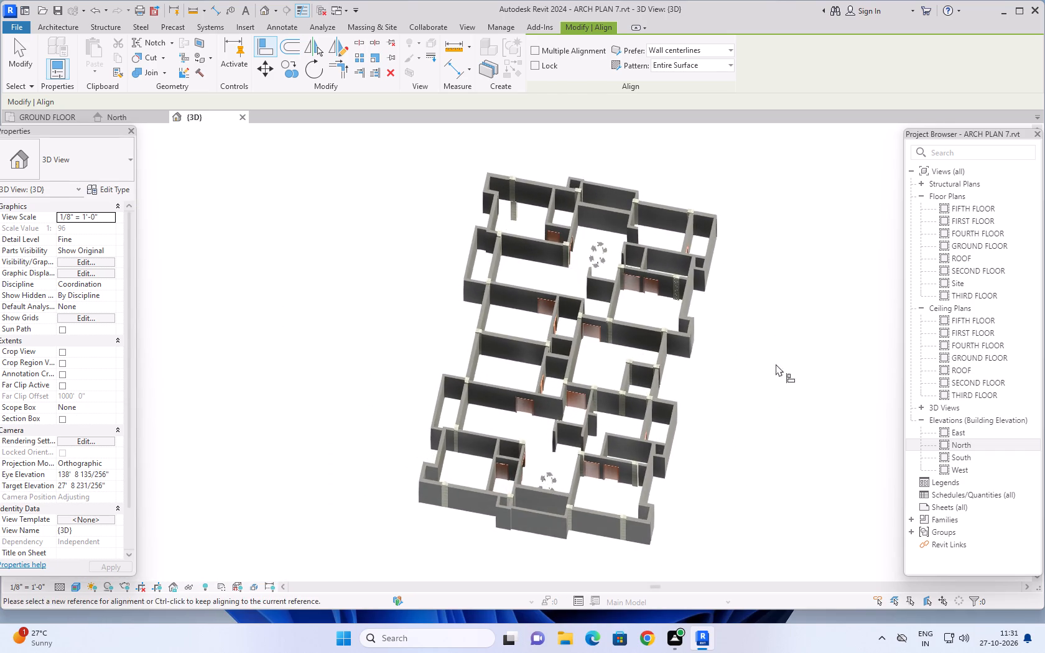
pyautogui.keyDown('shift'); pyautogui.moveTo(778, 308); pyautogui.dragTo(777, 417, button='middle'); pyautogui.keyUp('shift')
pyautogui.keyDown('shift'); pyautogui.moveTo(784, 266); pyautogui.dragTo(781, 374, button='middle'); pyautogui.keyUp('shift')
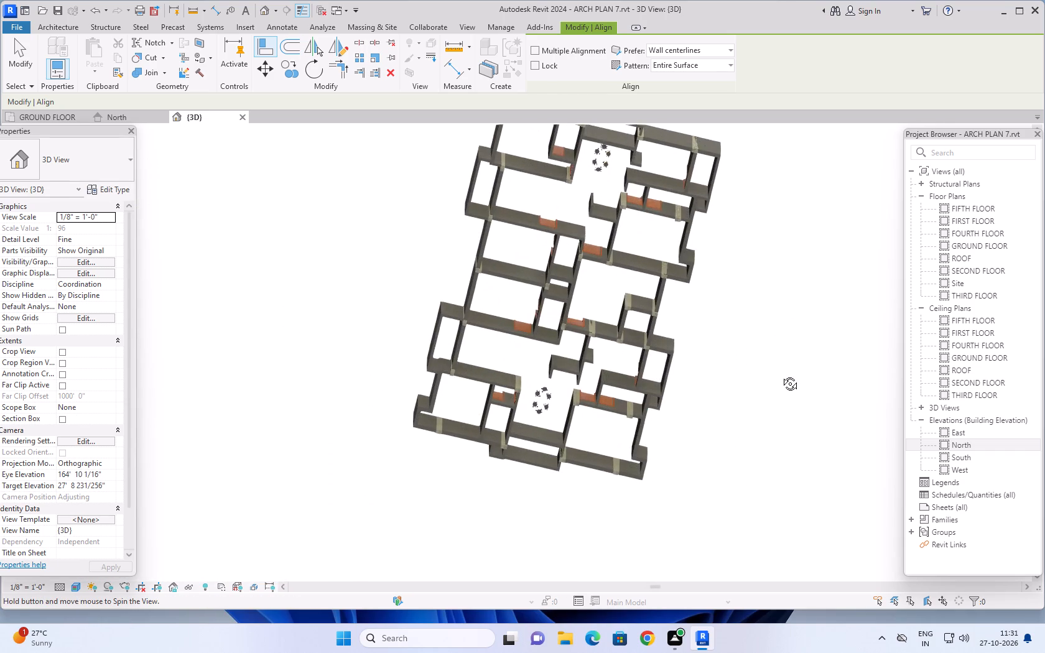
pyautogui.keyDown('shift'); pyautogui.moveTo(781, 374); pyautogui.dragTo(810, 205, button='middle'); pyautogui.keyUp('shift')
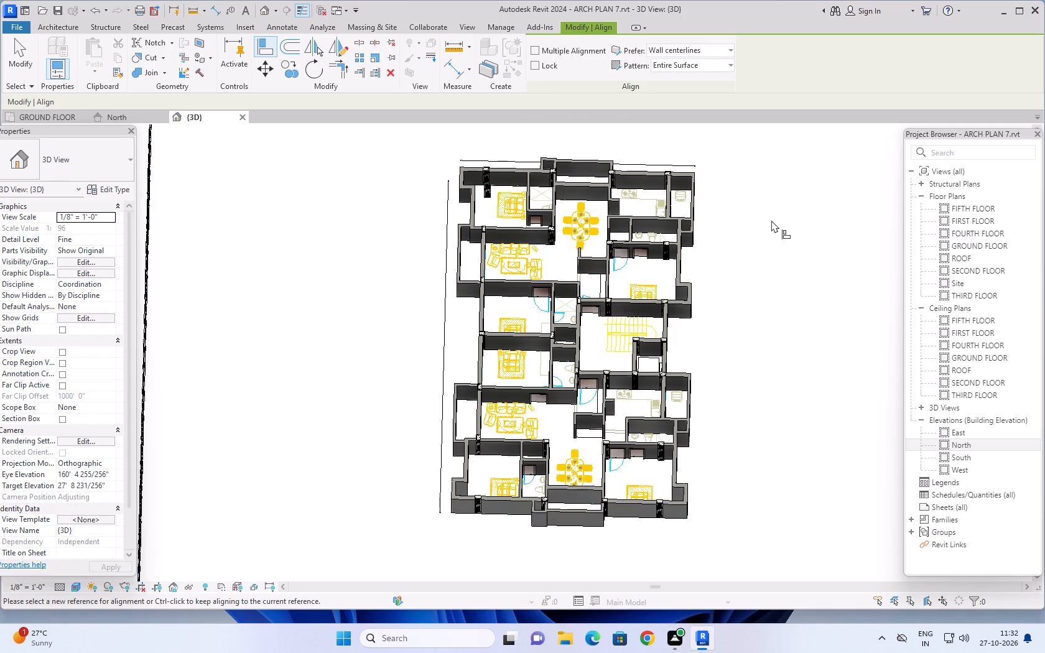
pyautogui.moveTo(766, 220); pyautogui.dragTo(745, 227, button='middle')
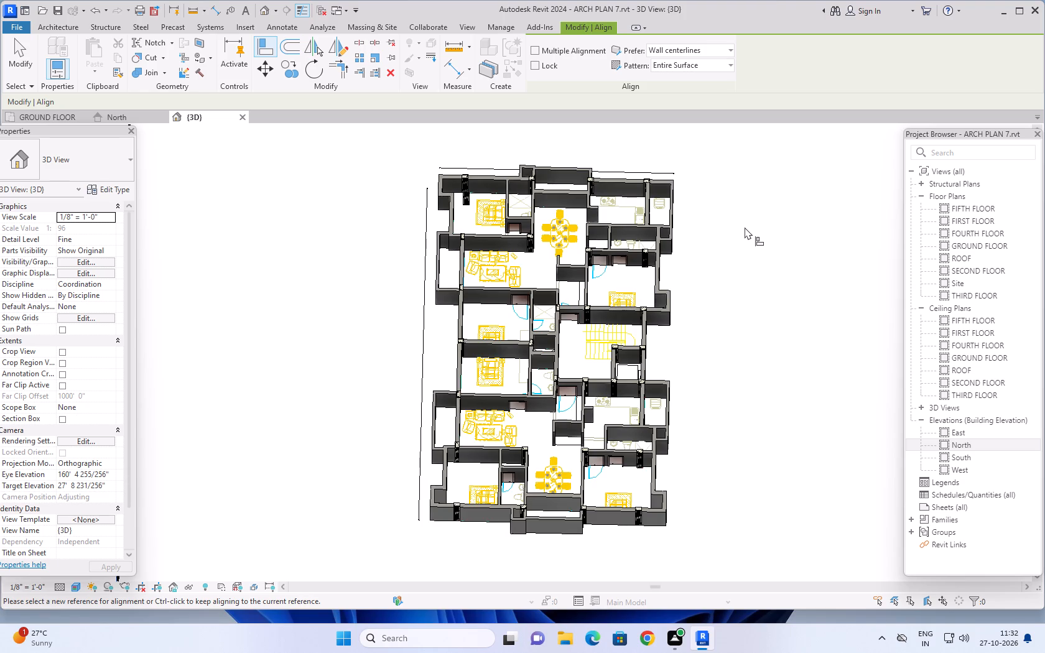
# Review the door placement on the ground floor plan, including the southern flat's foyer, kitchen and master bedroom up close.
pyautogui.click(55, 115)
pyautogui.scroll(-1, 686, 336)
pyautogui.moveTo(711, 325); pyautogui.dragTo(679, 335, button='middle')
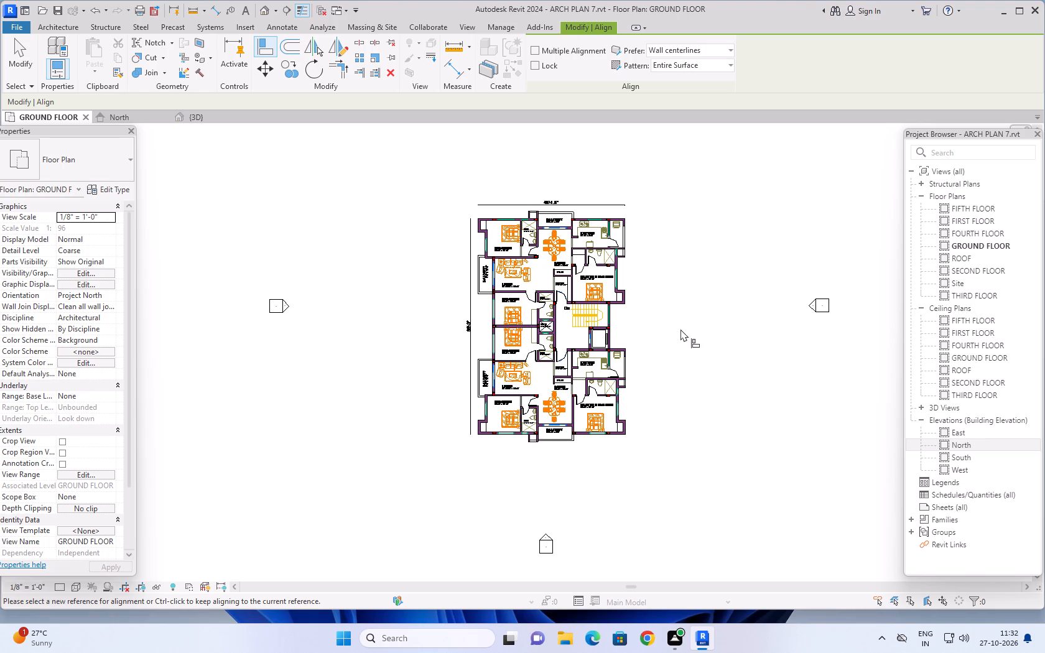
pyautogui.moveTo(688, 328); pyautogui.dragTo(676, 336, button='middle')
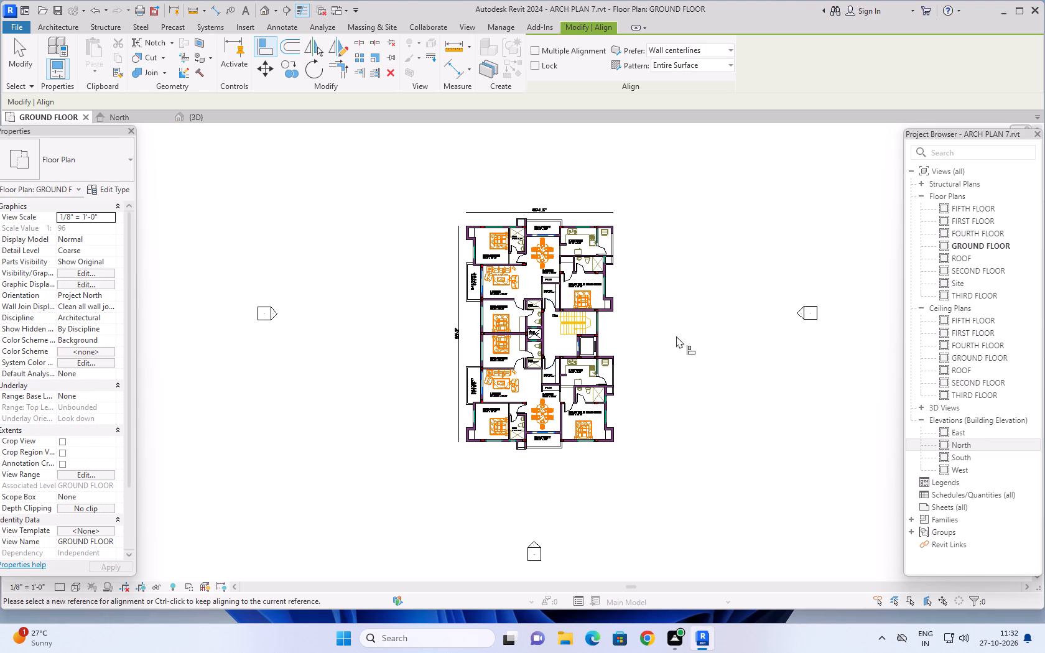
pyautogui.moveTo(683, 359); pyautogui.dragTo(672, 361, button='middle')
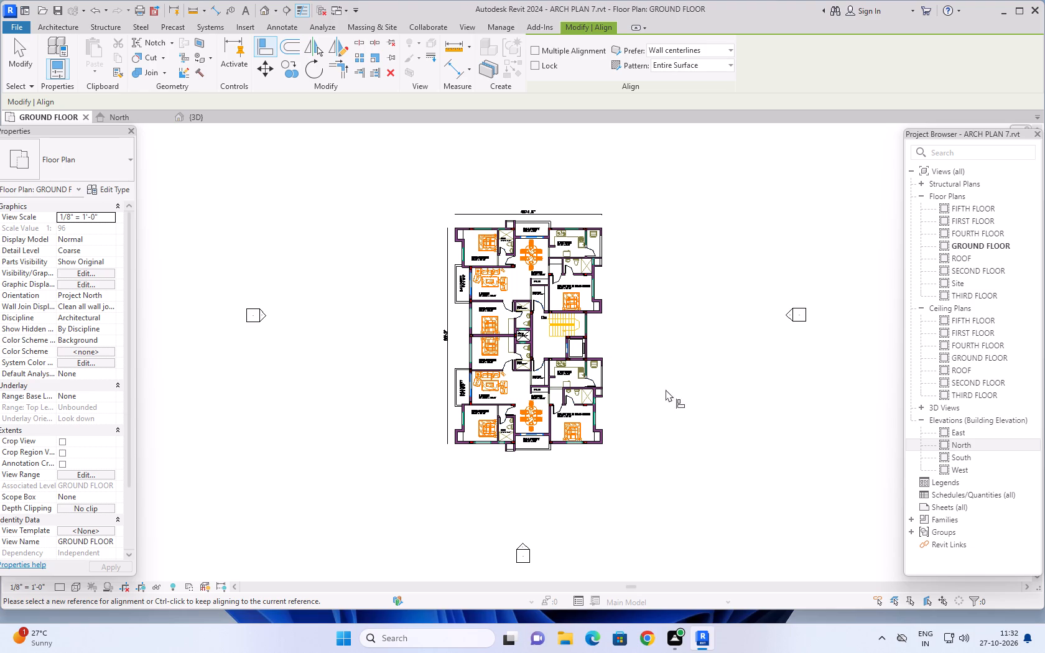
pyautogui.moveTo(660, 394); pyautogui.dragTo(649, 415, button='middle')
pyautogui.scroll(2, 646, 411)
pyautogui.moveTo(649, 401); pyautogui.dragTo(685, 382, button='middle')
pyautogui.moveTo(654, 413); pyautogui.dragTo(662, 401, button='middle')
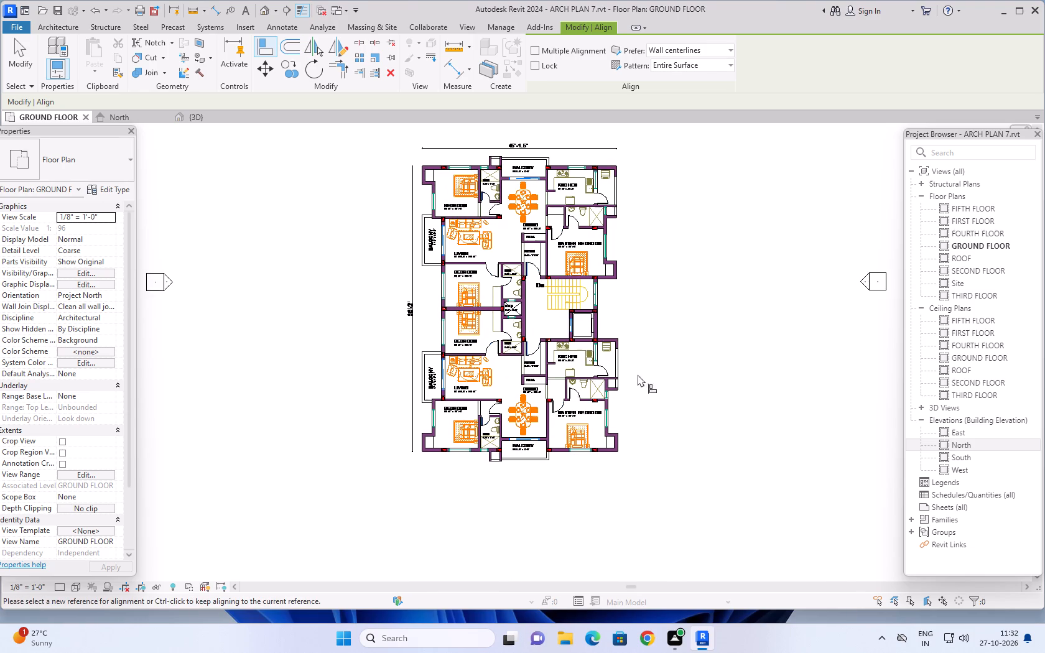
pyautogui.scroll(8, 613, 353)
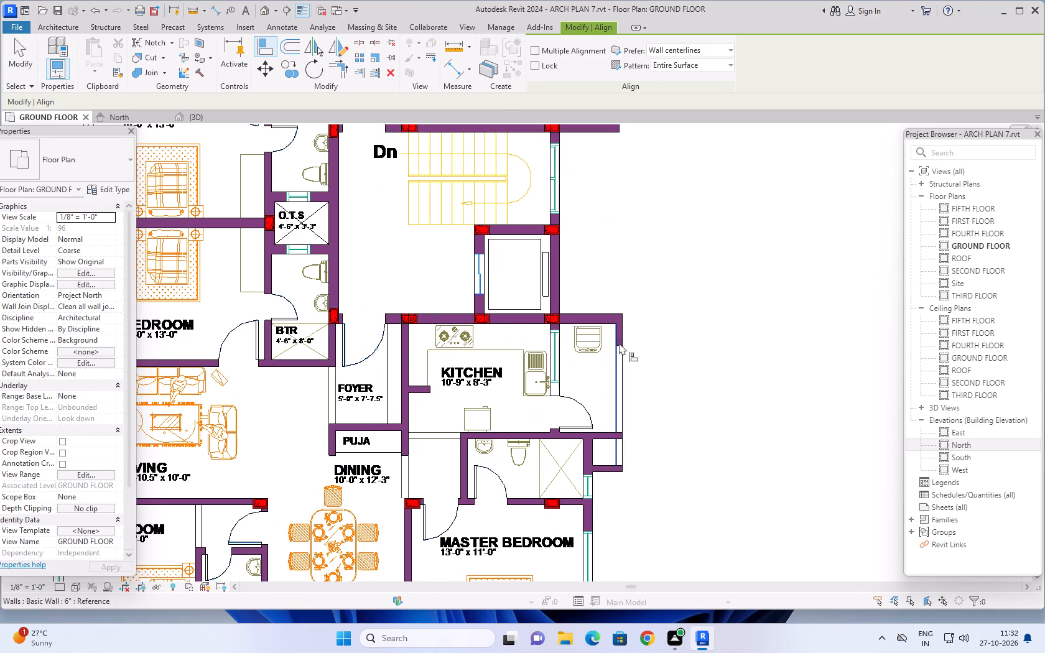
pyautogui.scroll(-5, 632, 343)
pyautogui.moveTo(663, 350); pyautogui.dragTo(655, 399, button='middle')
pyautogui.scroll(-1, 662, 356)
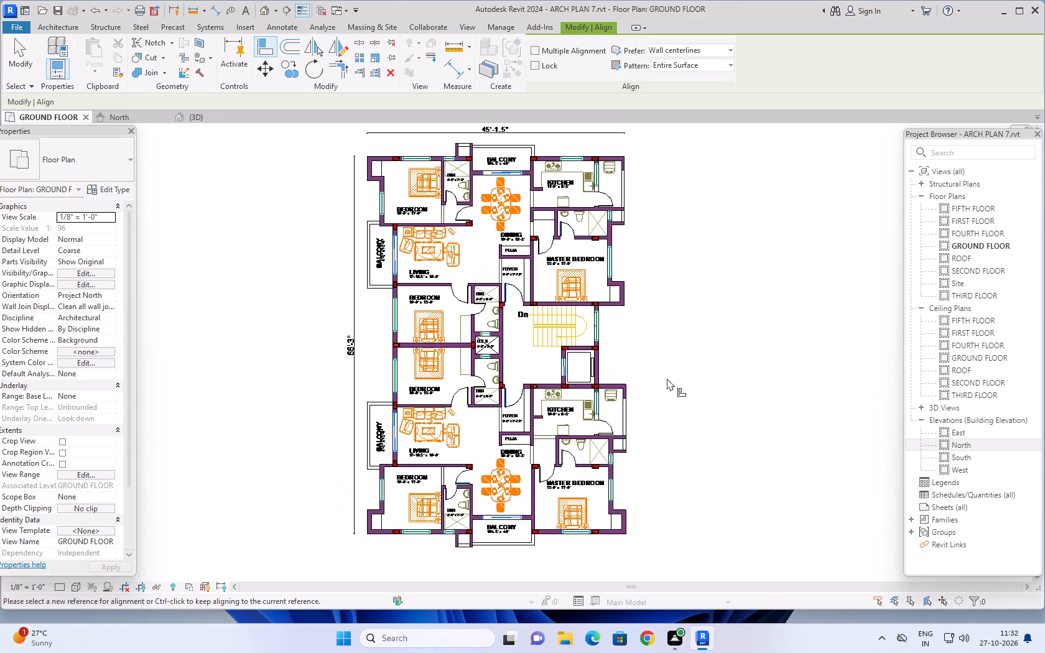
pyautogui.moveTo(680, 317); pyautogui.dragTo(669, 348, button='middle')
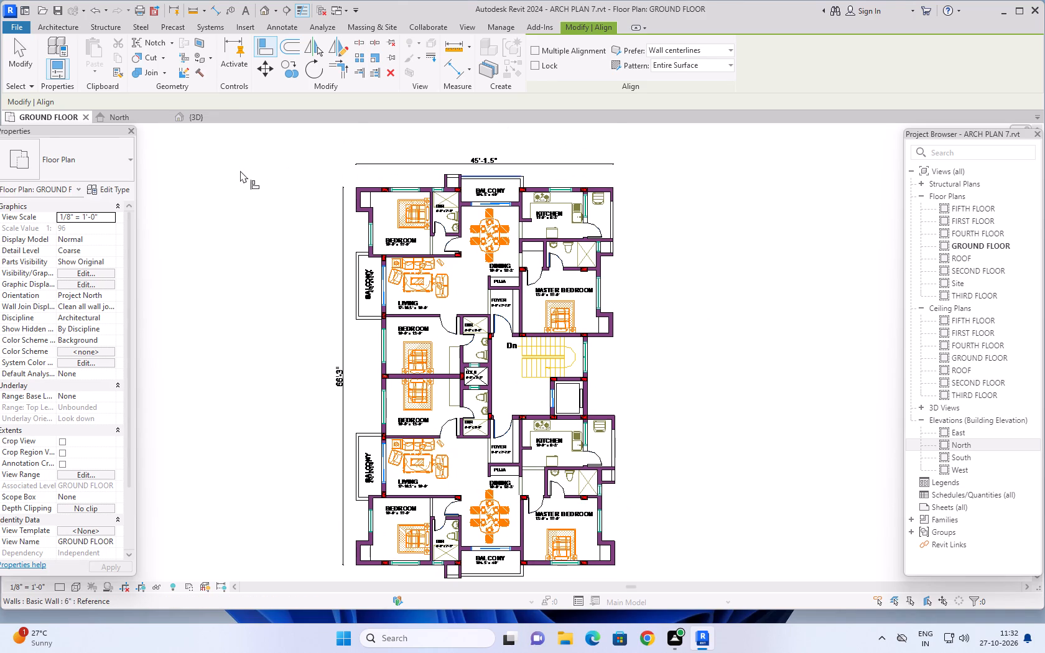
# Examine the whole ground floor model again in the 3D view from all sides, including its outer walls and columns.
pyautogui.click(198, 119)
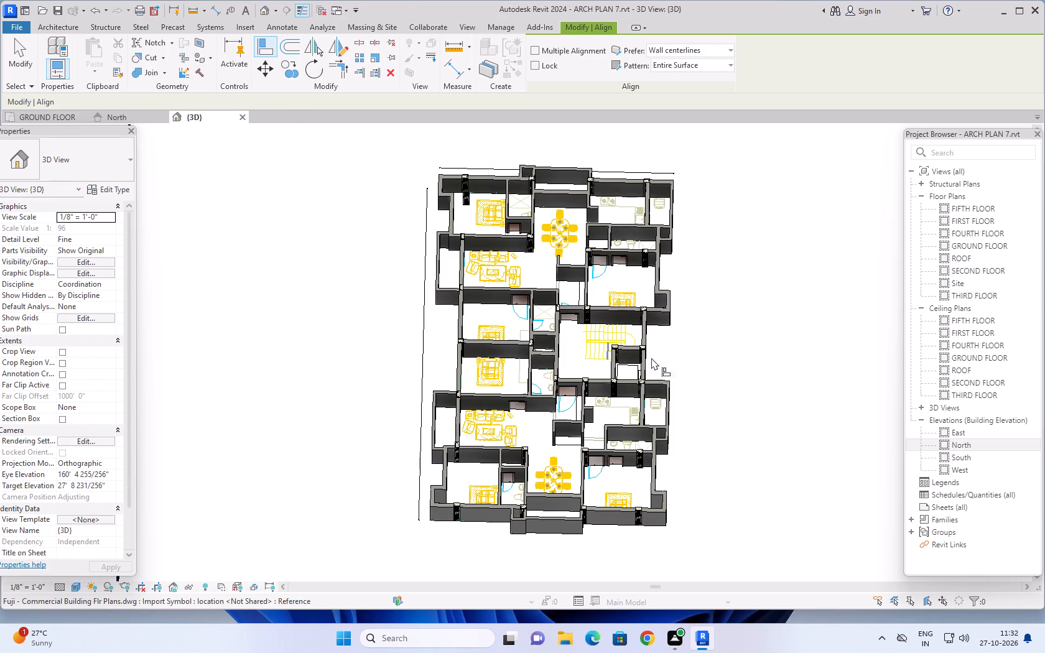
pyautogui.keyDown('shift'); pyautogui.moveTo(741, 393); pyautogui.dragTo(566, 320, button='middle'); pyautogui.keyUp('shift')
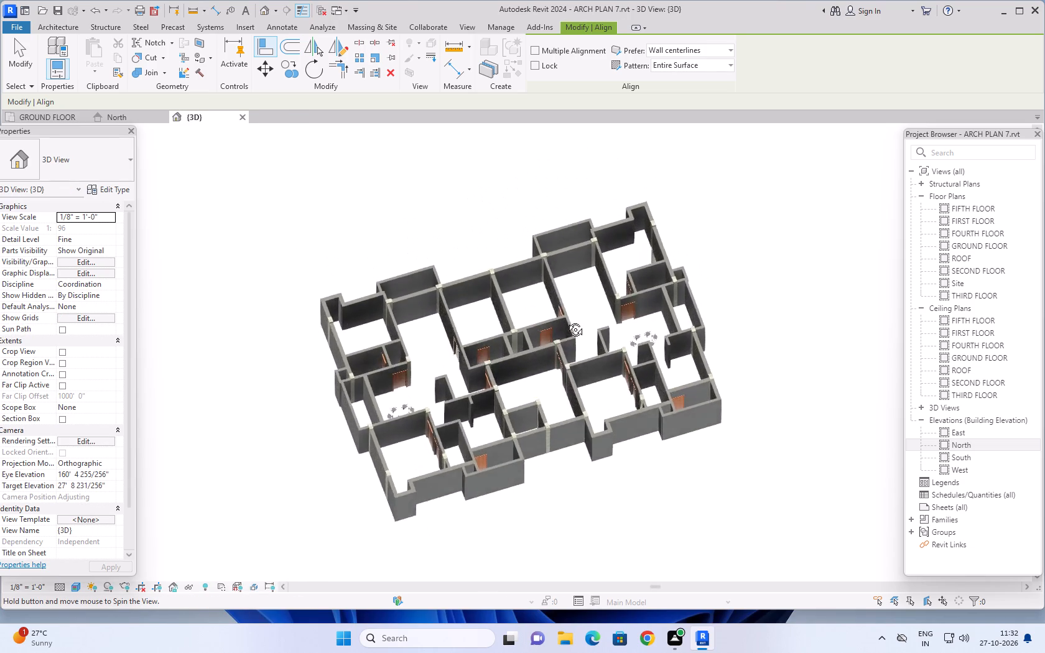
pyautogui.keyDown('shift'); pyautogui.moveTo(566, 320); pyautogui.dragTo(663, 231, button='middle'); pyautogui.keyUp('shift')
pyautogui.keyDown('shift'); pyautogui.middleClick(666, 228); pyautogui.keyUp('shift')
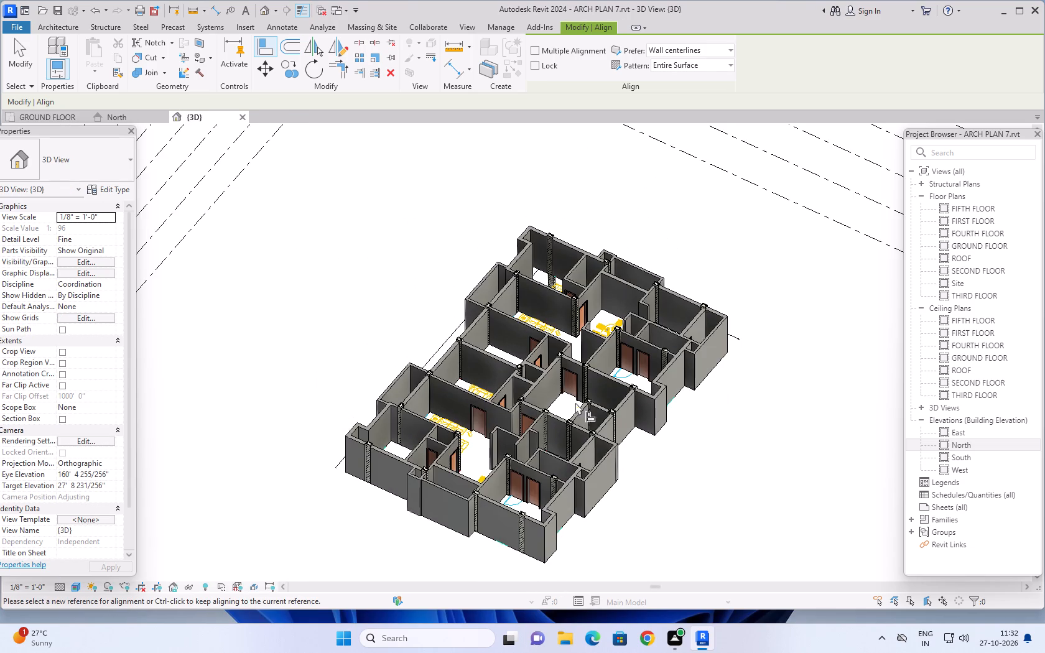
pyautogui.scroll(3, 564, 403)
pyautogui.moveTo(761, 476); pyautogui.dragTo(751, 470, button='middle')
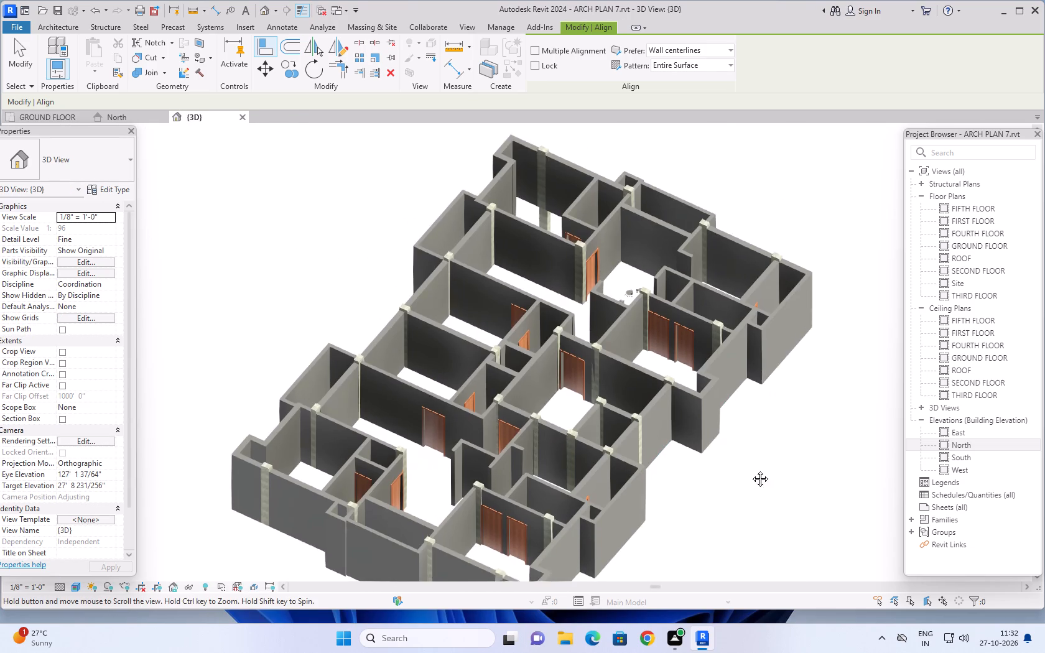
pyautogui.moveTo(751, 470); pyautogui.dragTo(731, 446, button='middle')
pyautogui.keyDown('shift'); pyautogui.moveTo(763, 434); pyautogui.dragTo(578, 520, button='middle'); pyautogui.keyUp('shift')
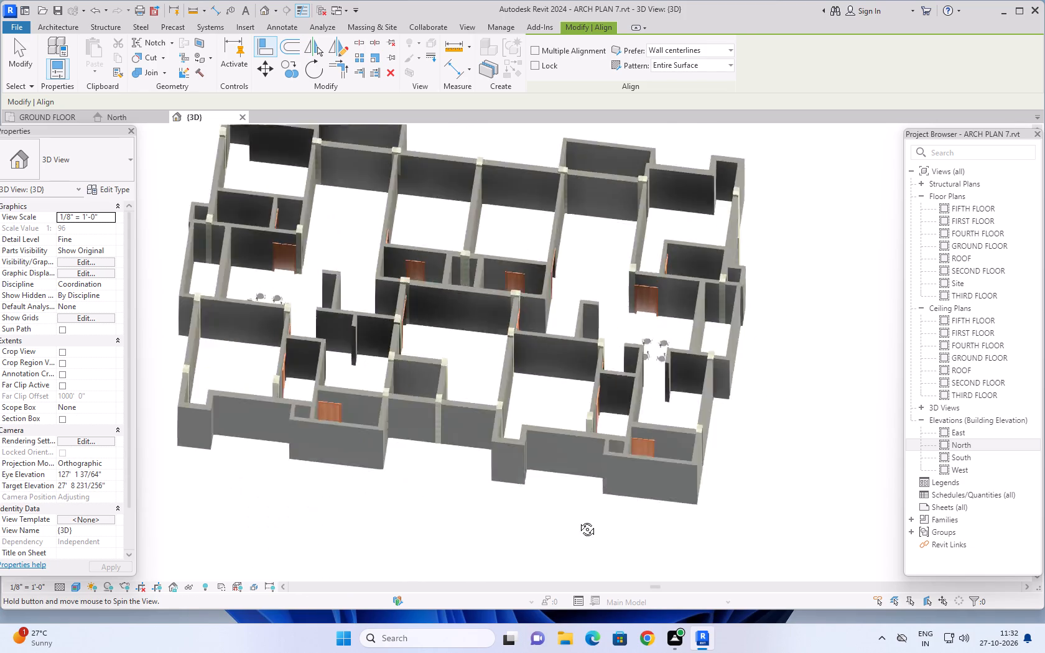
pyautogui.keyDown('shift'); pyautogui.moveTo(578, 520); pyautogui.dragTo(279, 438, button='middle'); pyautogui.keyUp('shift')
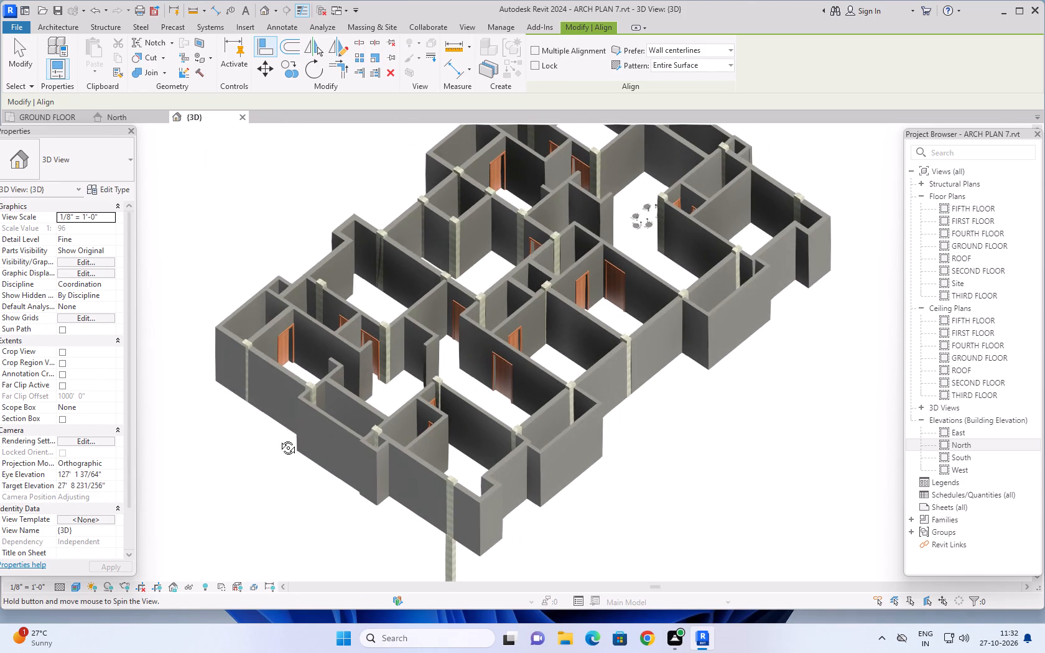
pyautogui.keyDown('shift'); pyautogui.moveTo(279, 438); pyautogui.dragTo(396, 306, button='middle'); pyautogui.keyUp('shift')
pyautogui.keyDown('shift'); pyautogui.moveTo(429, 330); pyautogui.dragTo(437, 341, button='middle'); pyautogui.keyUp('shift')
pyautogui.keyDown('shift'); pyautogui.moveTo(451, 354); pyautogui.dragTo(515, 399, button='middle'); pyautogui.keyUp('shift')
pyautogui.keyDown('shift'); pyautogui.moveTo(516, 400); pyautogui.dragTo(616, 407, button='middle'); pyautogui.keyUp('shift')
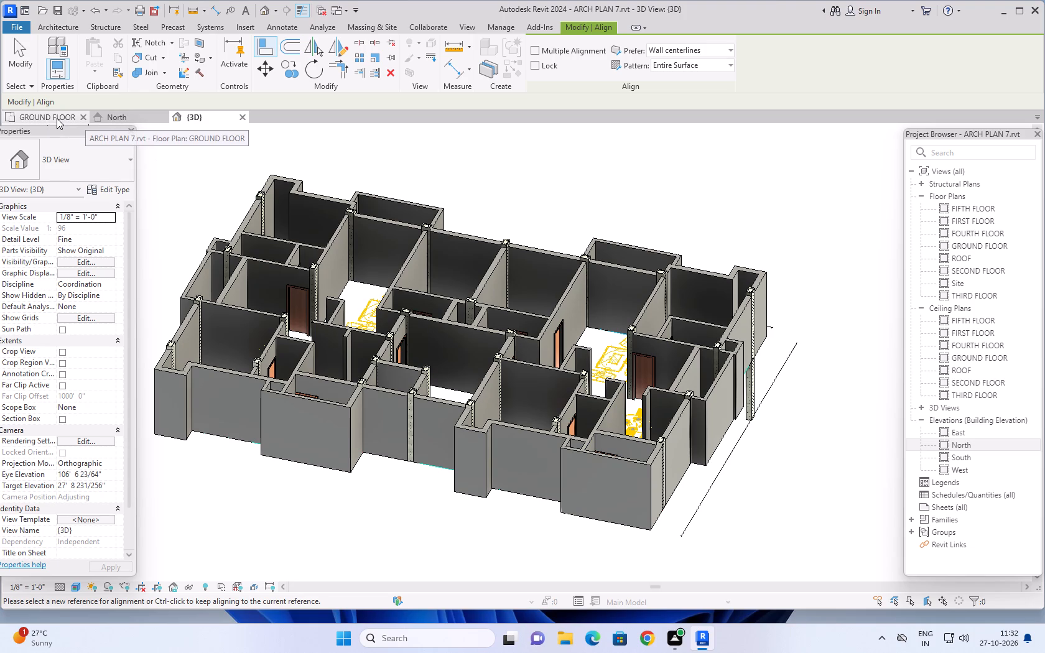
# In the North elevation, delete the structural rebar inside the column piece that hangs below the GROUND FLOOR level.
pyautogui.doubleClick(995, 445)
pyautogui.moveTo(381, 421); pyautogui.dragTo(524, 484, button='middle')
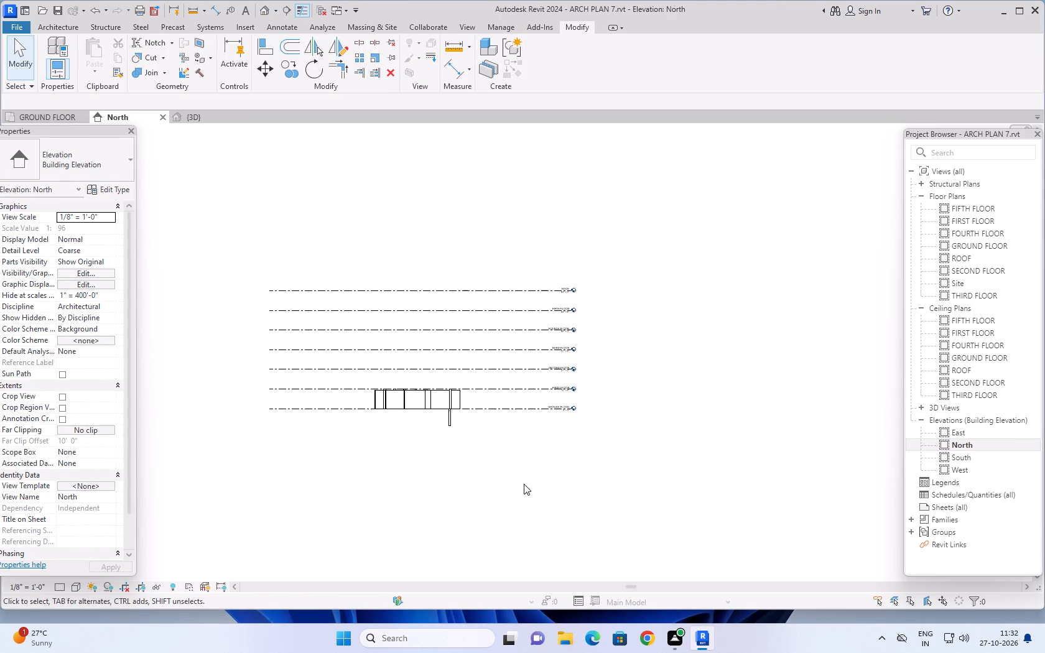
pyautogui.scroll(9, 468, 443)
pyautogui.click(440, 397)
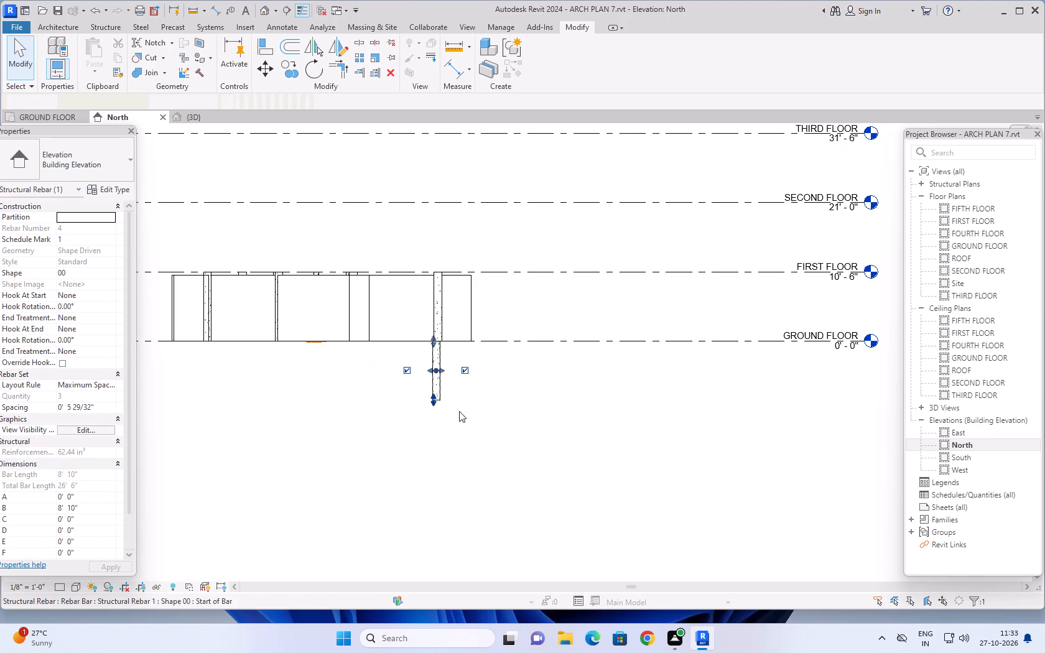
pyautogui.press('Delete')
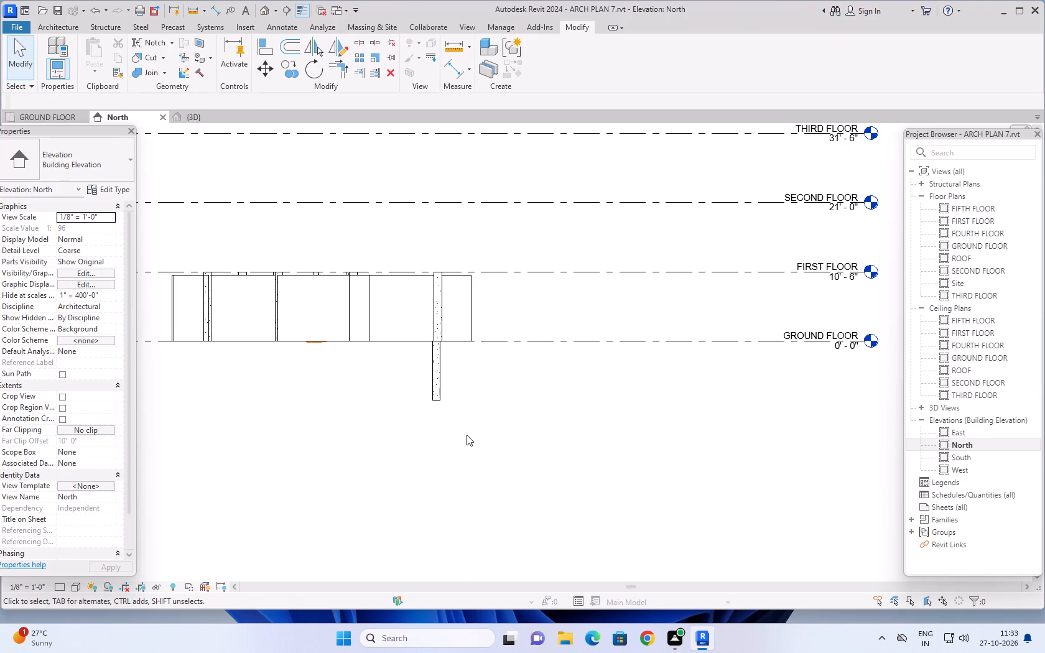
pyautogui.click(440, 399)
pyautogui.press('Delete')
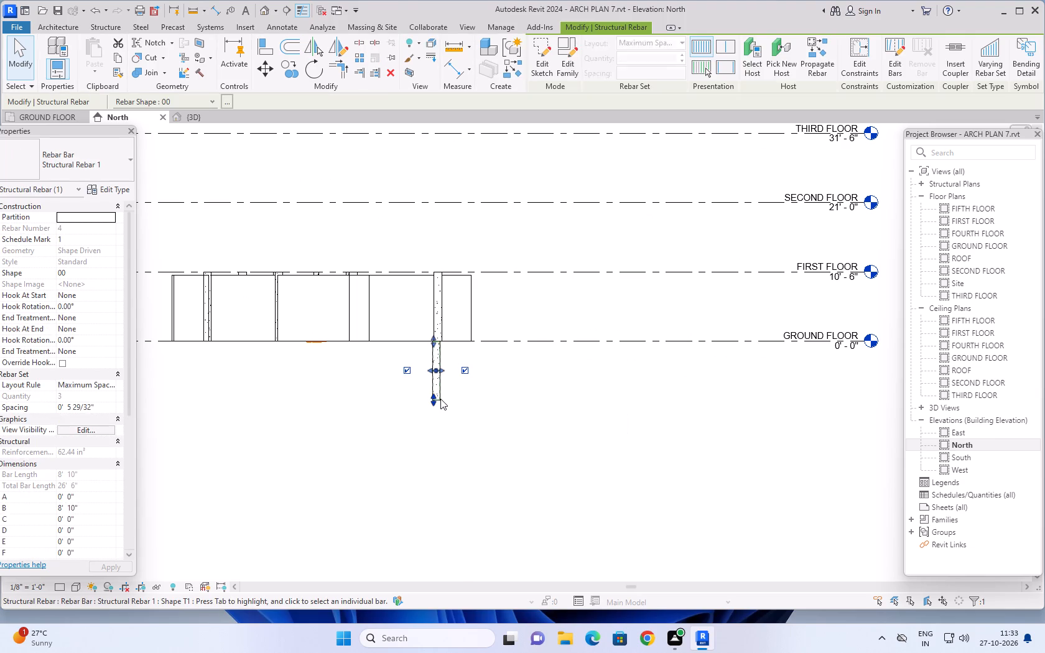
pyautogui.click(440, 399)
pyautogui.press('Delete')
# Delete the stray concrete column piece below the GROUND FLOOR level in the North elevation.
pyautogui.scroll(3, 444, 394)
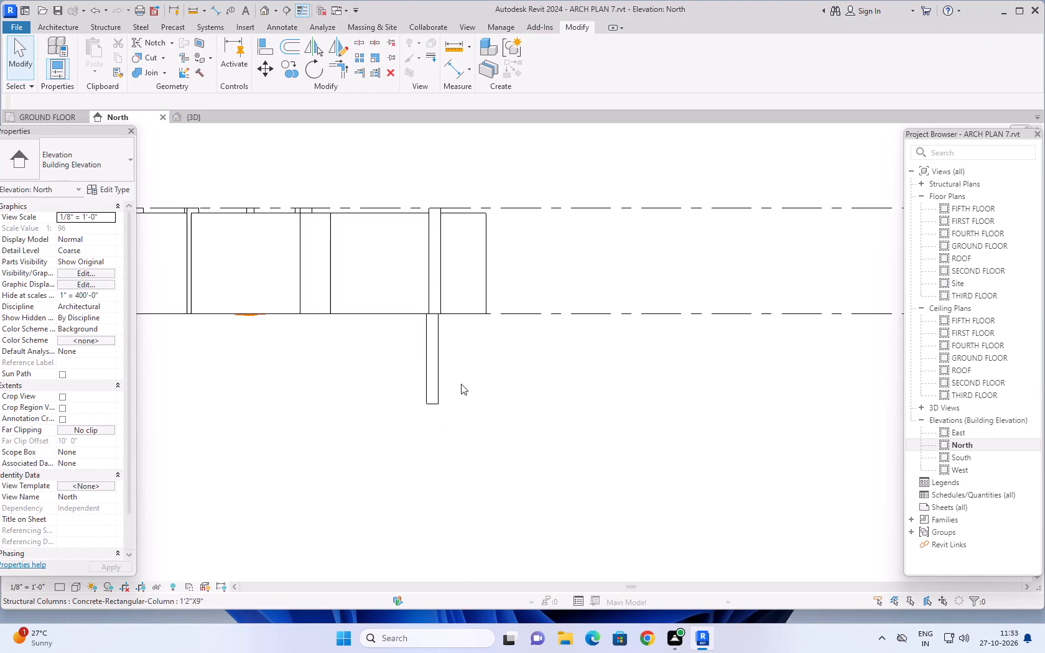
pyautogui.moveTo(474, 373); pyautogui.dragTo(391, 416)
pyautogui.press('Delete')
pyautogui.scroll(-2, 459, 417)
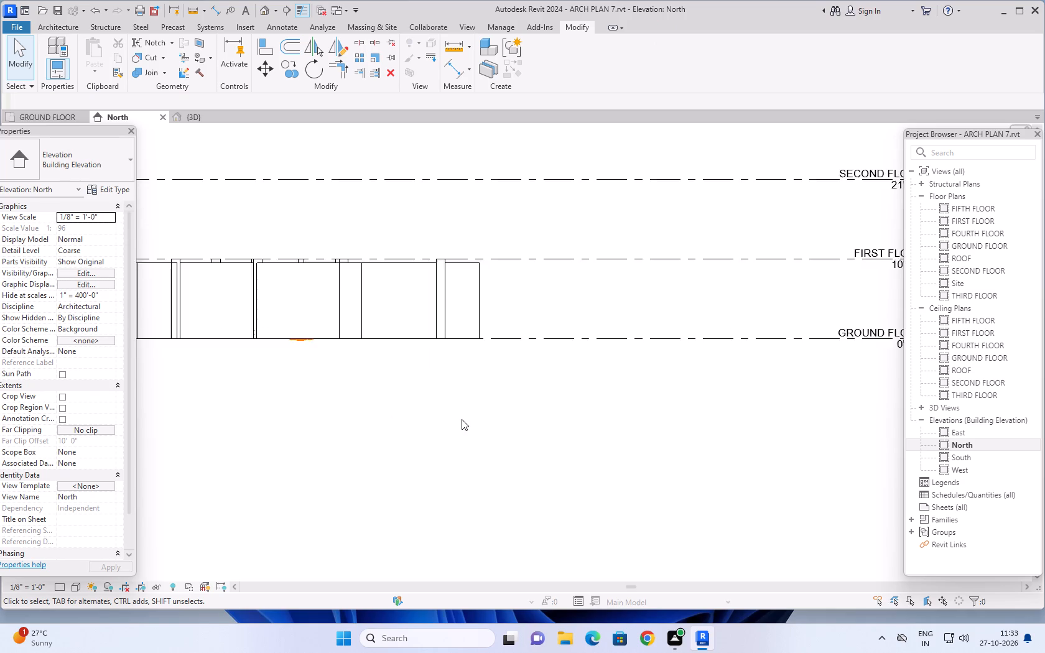
# Examine the ground floor model in the 3D view from all sides and from above, including its doors, walls and columns.
pyautogui.scroll(-4, 462, 419)
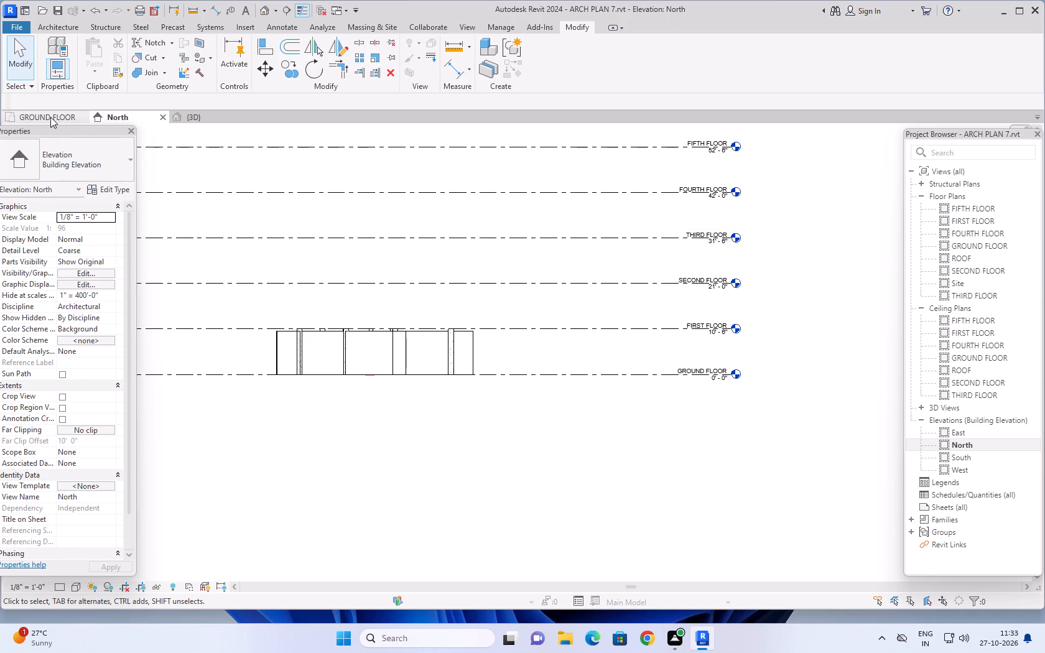
pyautogui.click(50, 117)
pyautogui.click(200, 118)
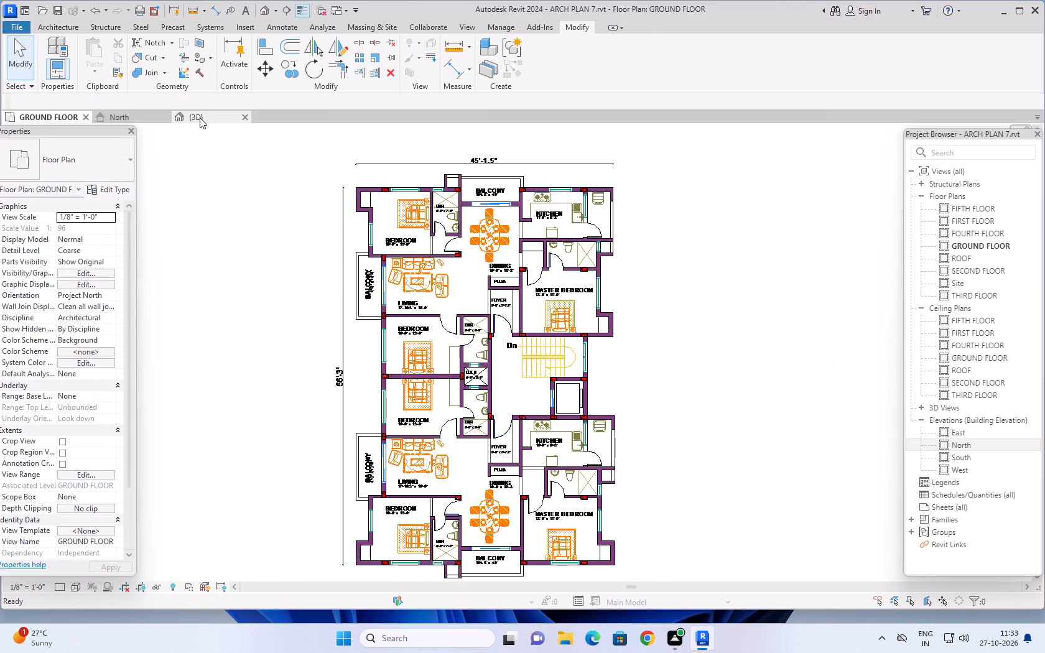
pyautogui.moveTo(806, 497); pyautogui.dragTo(772, 478, button='middle')
pyautogui.keyDown('shift'); pyautogui.moveTo(781, 475); pyautogui.dragTo(623, 537, button='middle'); pyautogui.keyUp('shift')
pyautogui.scroll(3, 587, 534)
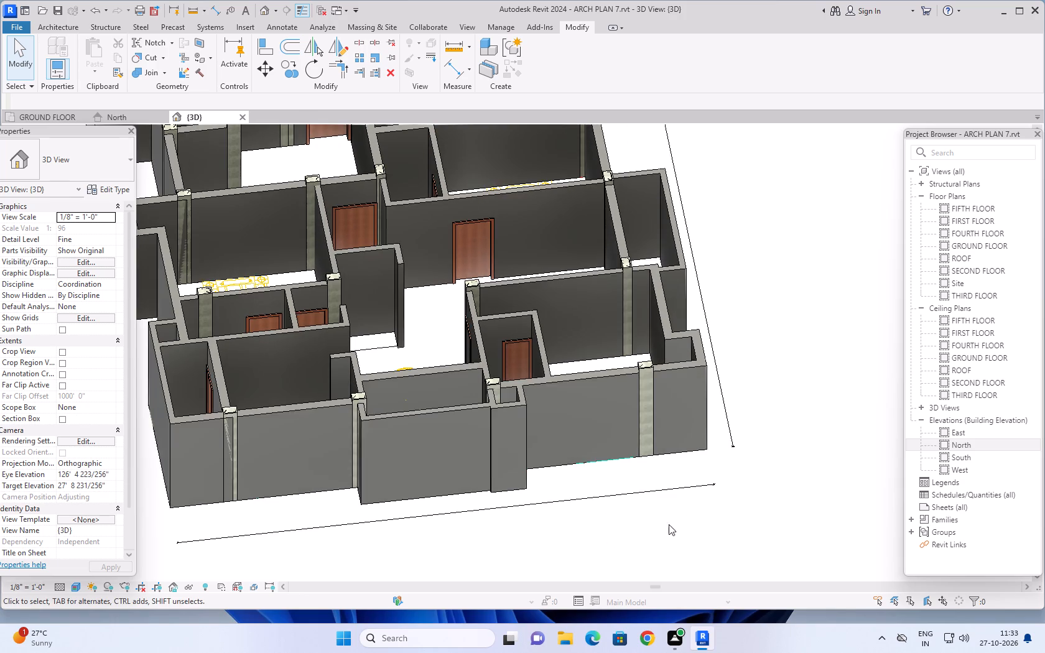
pyautogui.moveTo(690, 509); pyautogui.dragTo(537, 578, button='middle')
pyautogui.moveTo(664, 439); pyautogui.dragTo(775, 537, button='middle')
pyautogui.keyDown('shift'); pyautogui.moveTo(788, 505); pyautogui.dragTo(769, 529, button='middle'); pyautogui.keyUp('shift')
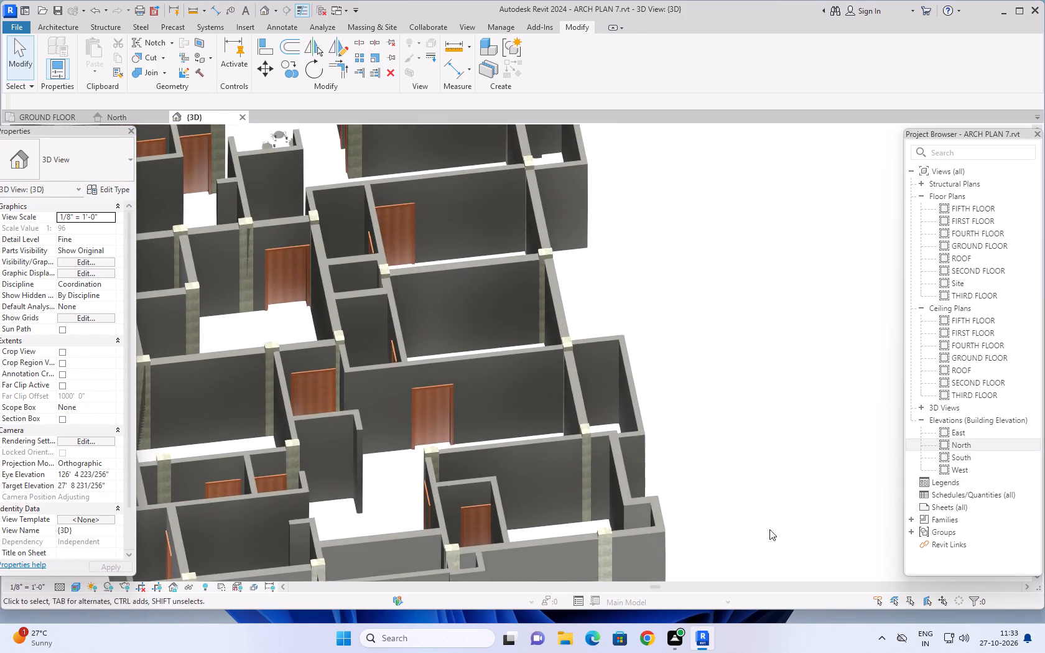
pyautogui.keyDown('shift'); pyautogui.moveTo(769, 529); pyautogui.dragTo(623, 547, button='middle'); pyautogui.keyUp('shift')
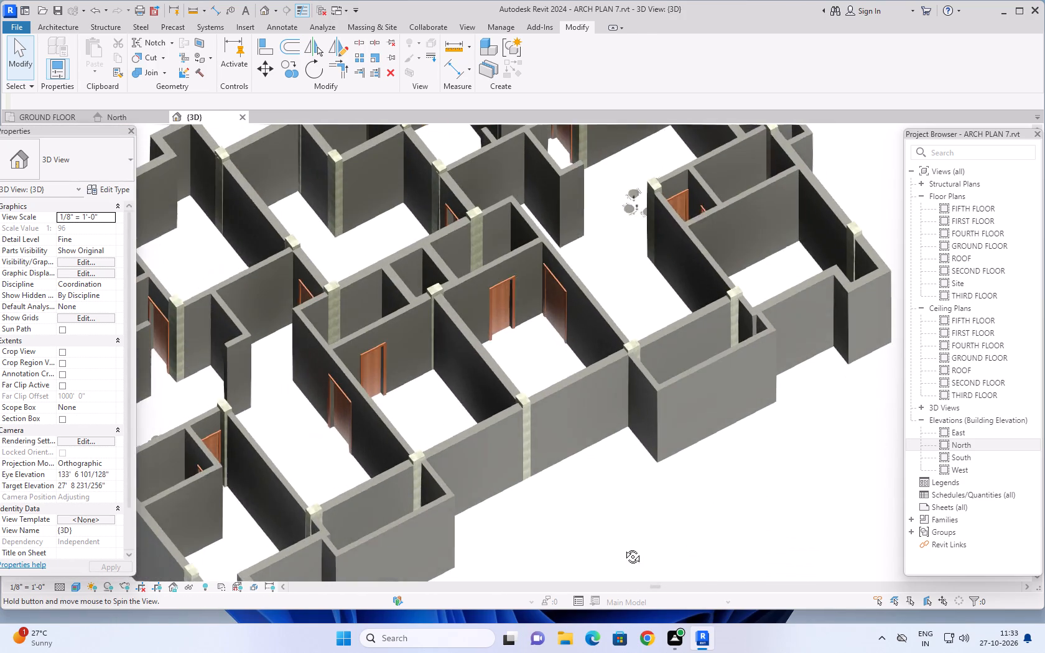
pyautogui.keyDown('shift'); pyautogui.moveTo(623, 547); pyautogui.dragTo(627, 546, button='middle'); pyautogui.keyUp('shift')
pyautogui.scroll(-4, 755, 503)
pyautogui.keyDown('shift'); pyautogui.moveTo(763, 504); pyautogui.dragTo(679, 526, button='middle'); pyautogui.keyUp('shift')
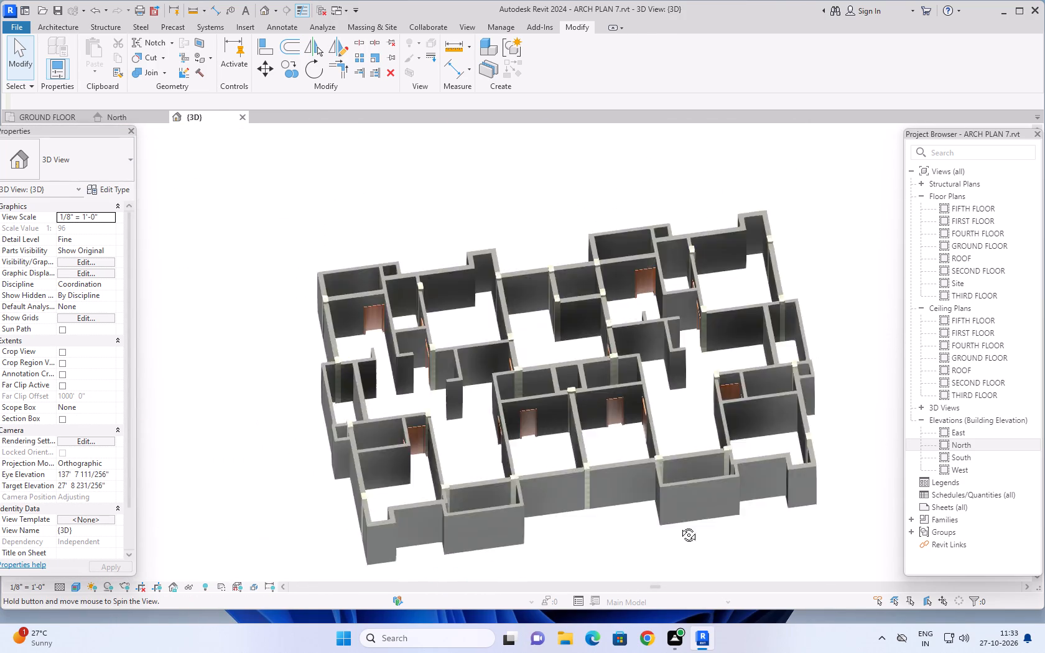
pyautogui.keyDown('shift'); pyautogui.moveTo(679, 526); pyautogui.dragTo(409, 479, button='middle'); pyautogui.keyUp('shift')
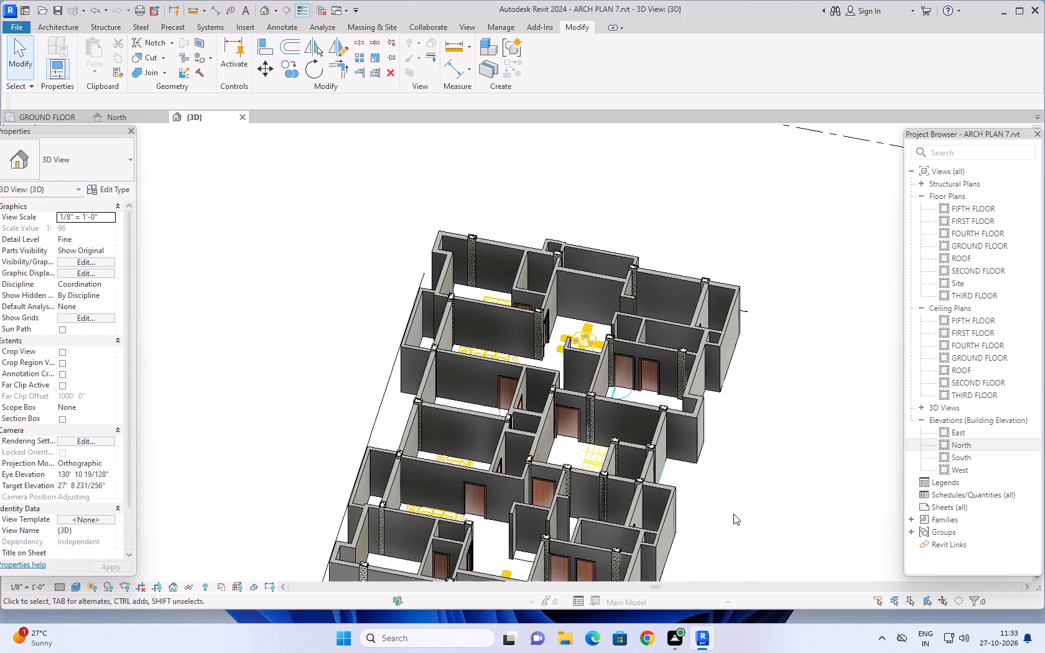
pyautogui.scroll(-1, 753, 507)
pyautogui.moveTo(761, 515); pyautogui.dragTo(753, 409, button='middle')
pyautogui.moveTo(760, 412); pyautogui.dragTo(747, 507, button='middle')
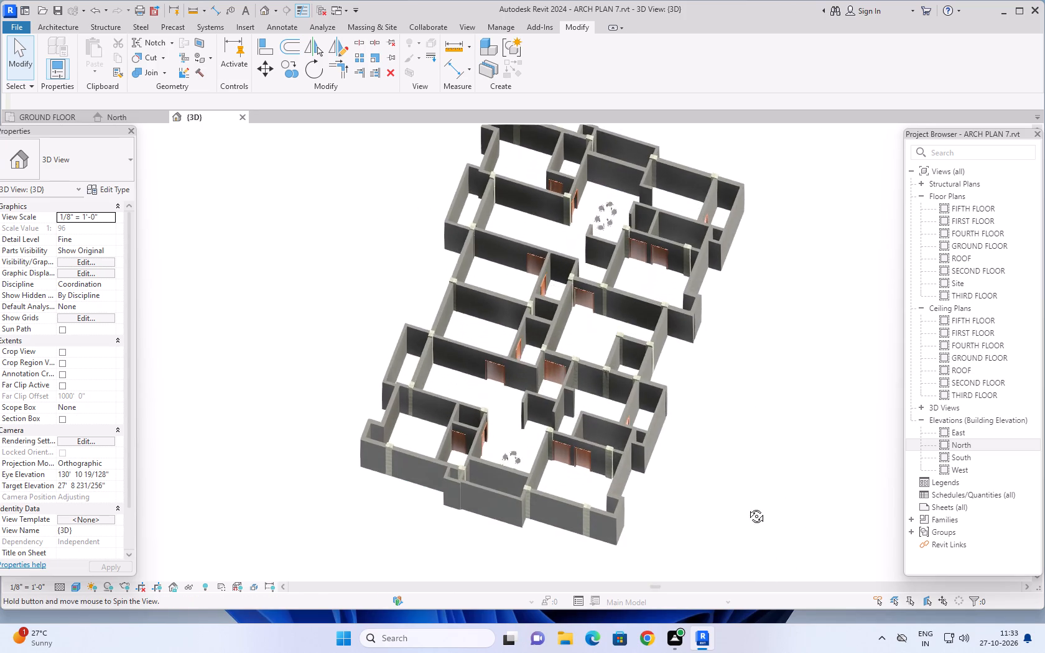
pyautogui.moveTo(747, 507); pyautogui.dragTo(748, 525, button='middle')
pyautogui.moveTo(768, 377); pyautogui.dragTo(791, 507, button='middle')
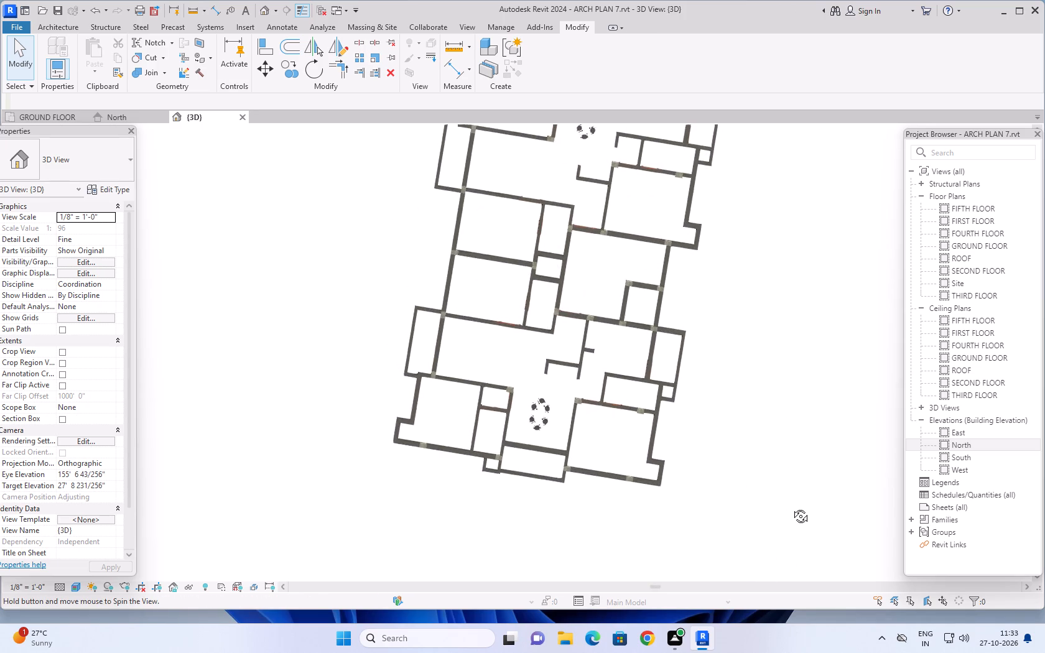
pyautogui.moveTo(791, 507); pyautogui.dragTo(802, 307, button='middle')
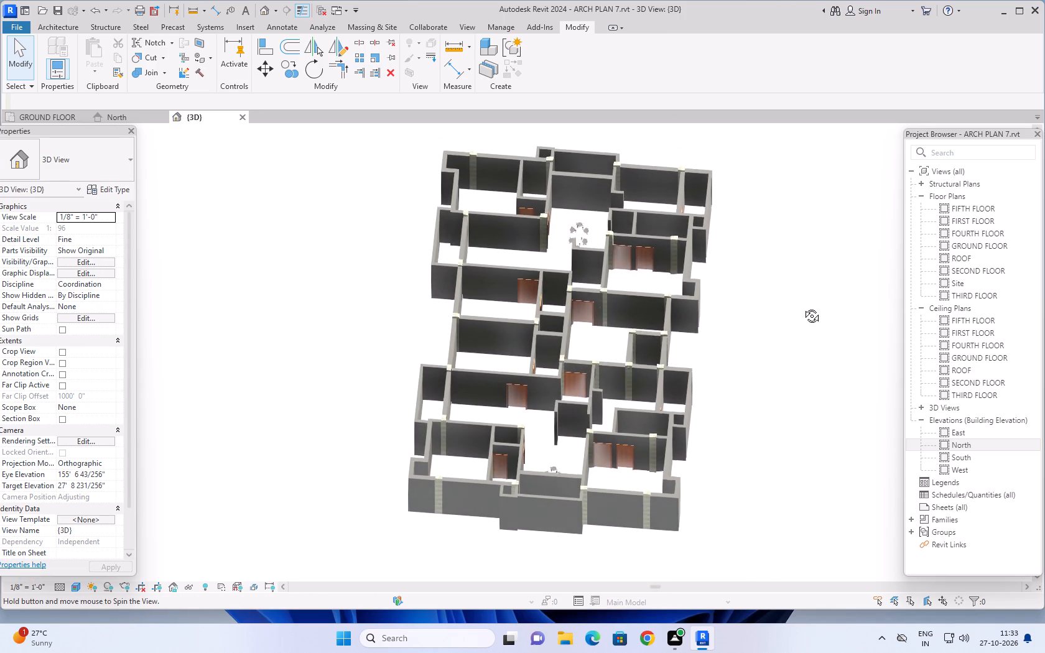
pyautogui.moveTo(802, 307); pyautogui.dragTo(802, 305, button='middle')
pyautogui.scroll(-1, 802, 305)
pyautogui.keyDown('shift'); pyautogui.moveTo(803, 321); pyautogui.dragTo(761, 337, button='middle'); pyautogui.keyUp('shift')
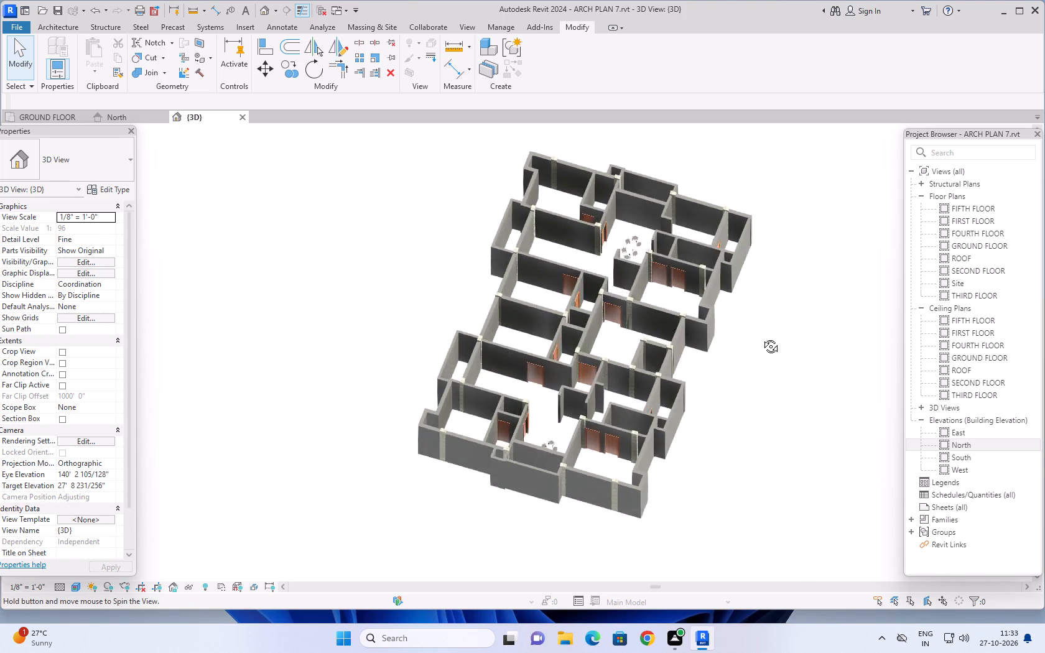
pyautogui.keyDown('shift'); pyautogui.moveTo(761, 337); pyautogui.dragTo(591, 443, button='middle'); pyautogui.keyUp('shift')
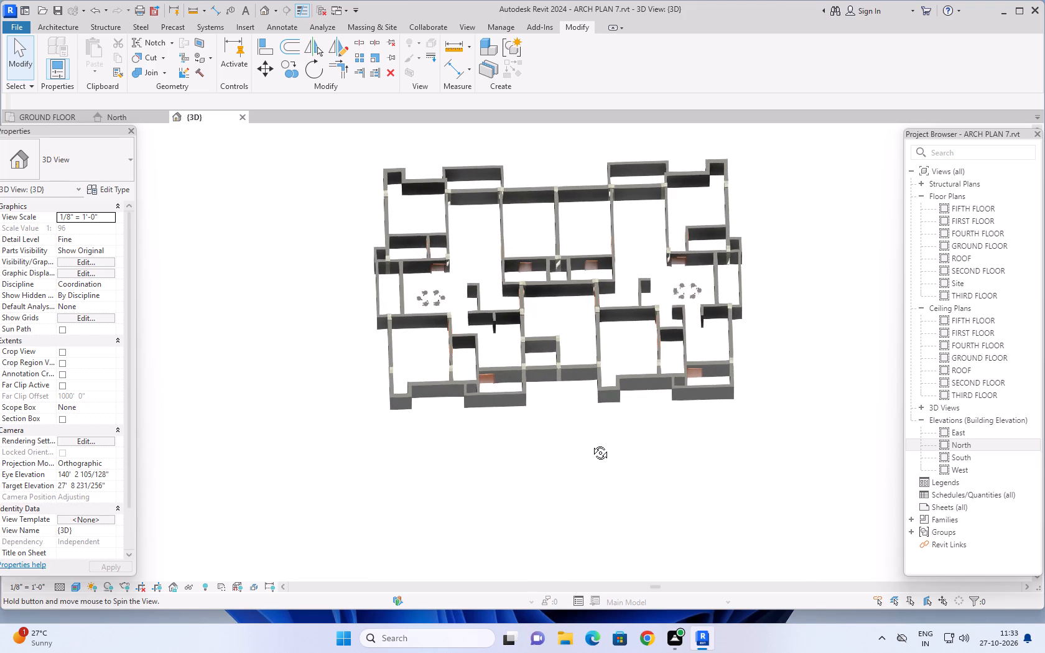
pyautogui.keyDown('shift'); pyautogui.moveTo(591, 443); pyautogui.dragTo(793, 330, button='middle'); pyautogui.keyUp('shift')
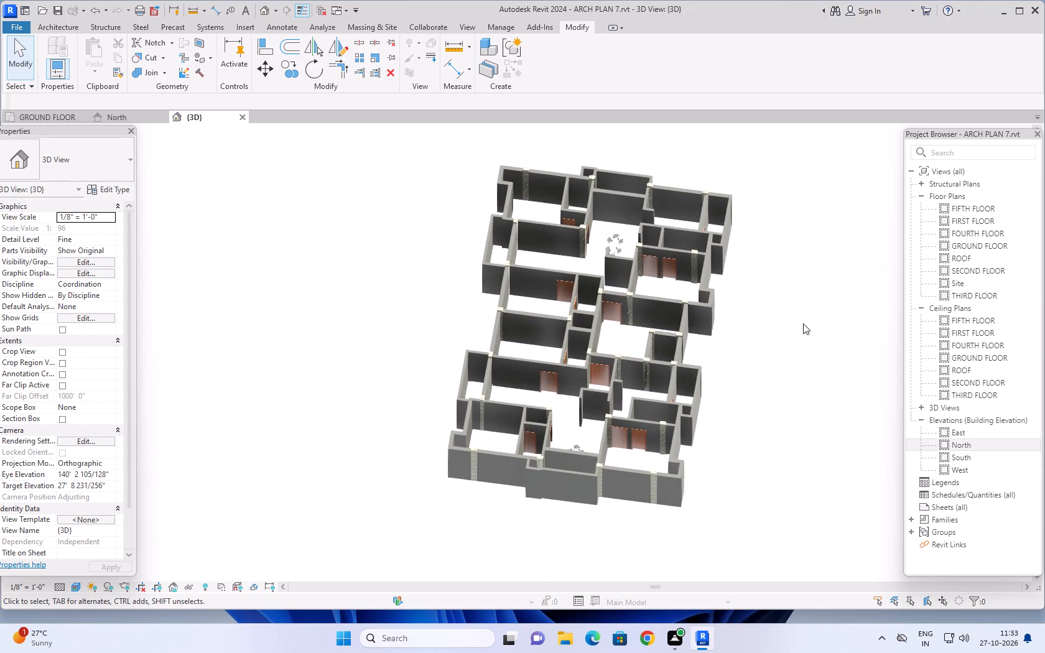
pyautogui.moveTo(805, 311); pyautogui.dragTo(751, 348, button='middle')
pyautogui.keyDown('shift'); pyautogui.moveTo(751, 348); pyautogui.dragTo(568, 471, button='middle'); pyautogui.keyUp('shift')
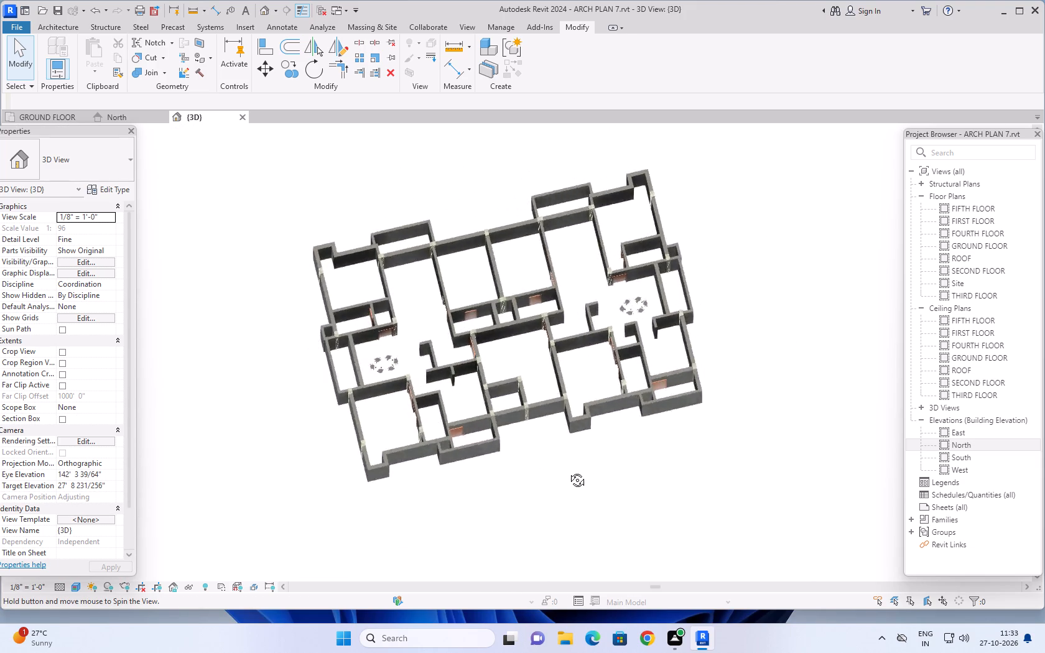
pyautogui.keyDown('shift'); pyautogui.moveTo(568, 471); pyautogui.dragTo(326, 358, button='middle'); pyautogui.keyUp('shift')
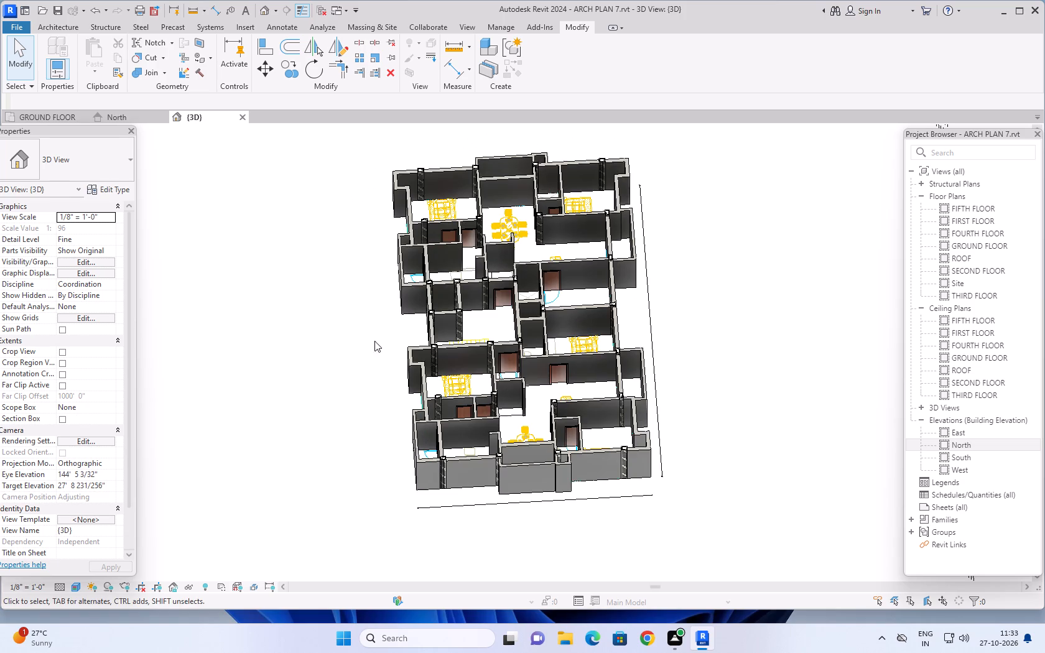
pyautogui.scroll(2, 445, 375)
pyautogui.scroll(2, 547, 411)
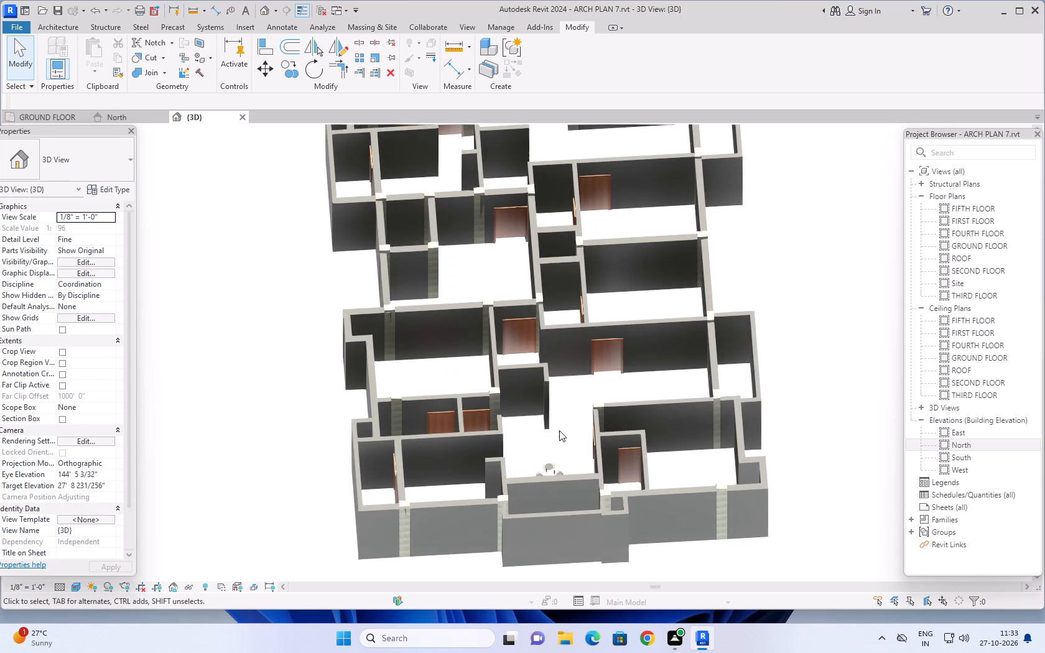
pyautogui.keyDown('shift'); pyautogui.moveTo(541, 429); pyautogui.dragTo(554, 437, button='middle'); pyautogui.keyUp('shift')
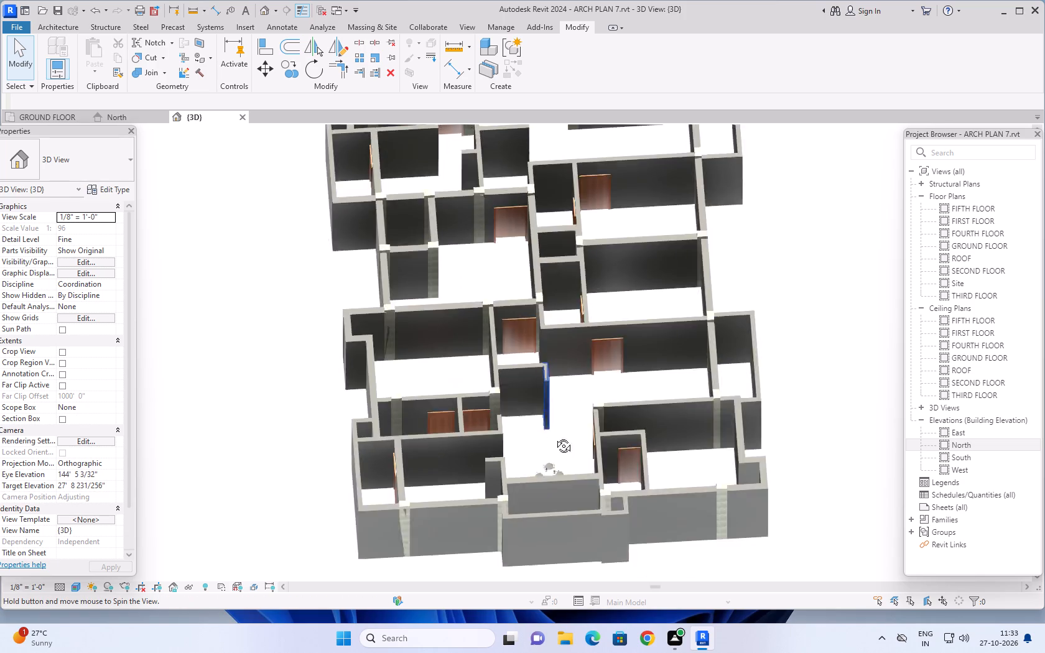
pyautogui.keyDown('shift'); pyautogui.moveTo(554, 437); pyautogui.dragTo(818, 299, button='middle'); pyautogui.keyUp('shift')
pyautogui.scroll(-1, 733, 530)
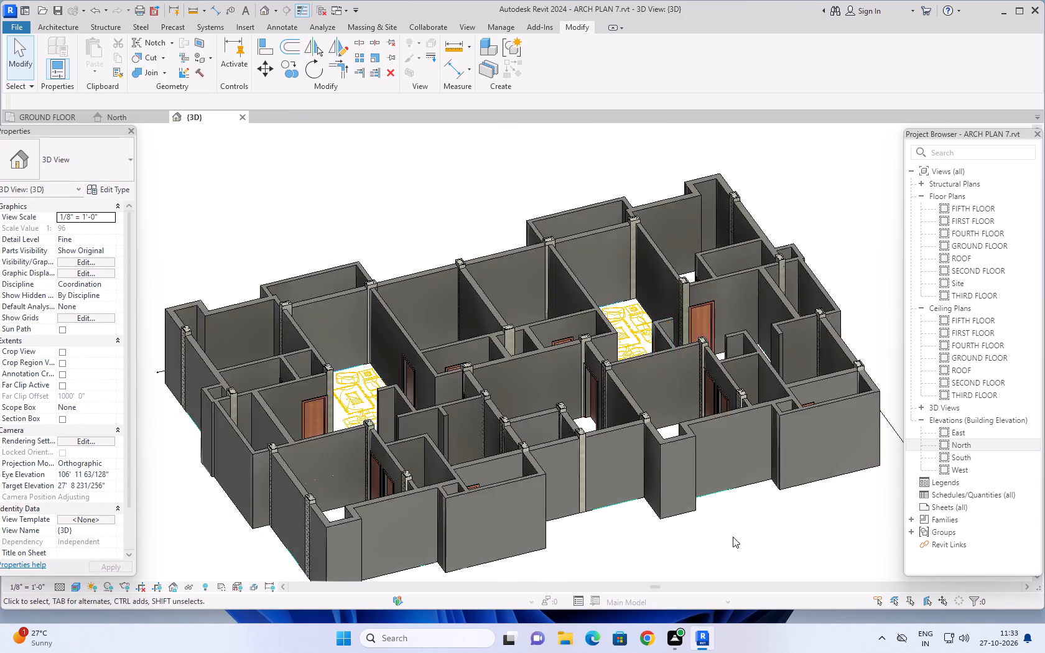
pyautogui.scroll(-1, 733, 537)
pyautogui.moveTo(733, 538); pyautogui.dragTo(661, 461, button='middle')
pyautogui.scroll(-1, 660, 461)
pyautogui.moveTo(667, 493); pyautogui.dragTo(773, 540, button='middle')
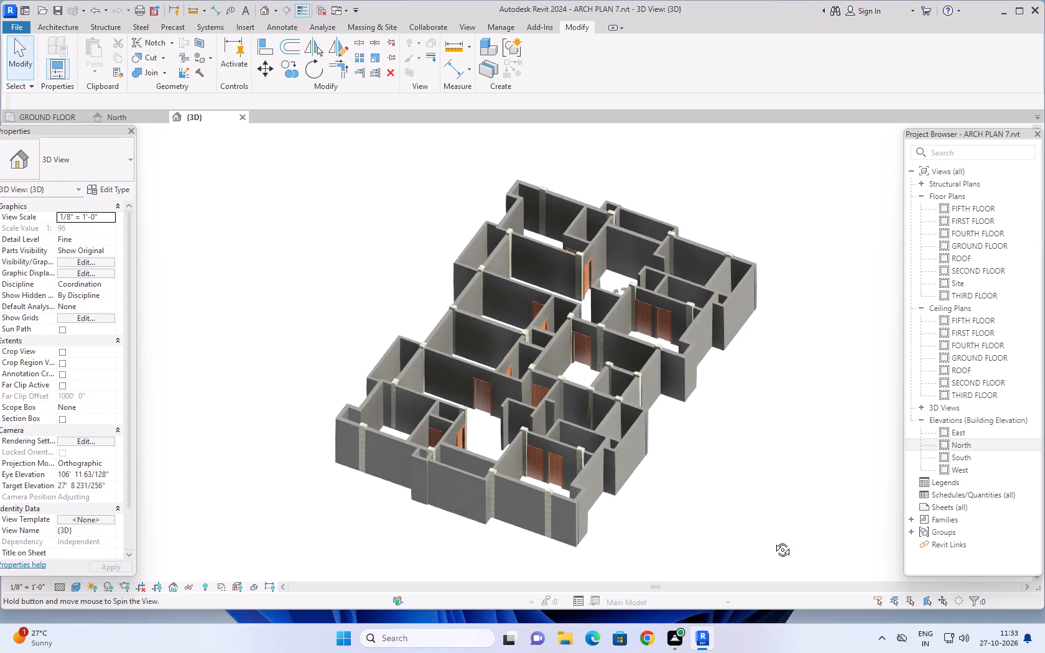
pyautogui.moveTo(773, 540); pyautogui.dragTo(773, 539, button='middle')
pyautogui.keyDown('shift'); pyautogui.moveTo(763, 377); pyautogui.dragTo(807, 495, button='middle'); pyautogui.keyUp('shift')
pyautogui.moveTo(797, 359); pyautogui.dragTo(759, 431, button='middle')
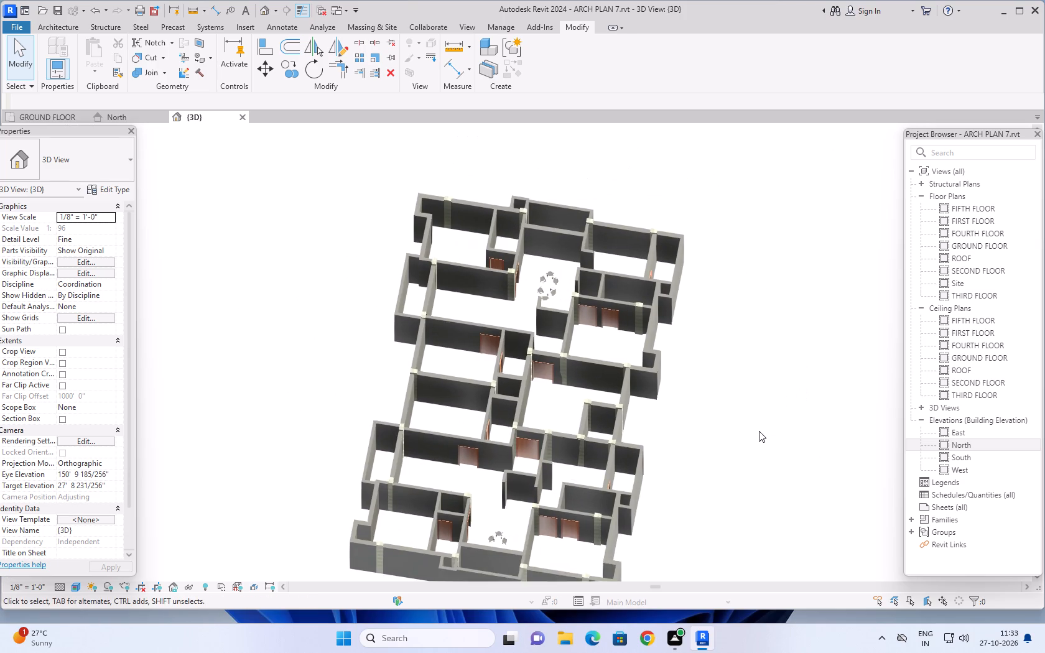
pyautogui.moveTo(755, 420); pyautogui.dragTo(751, 403, button='middle')
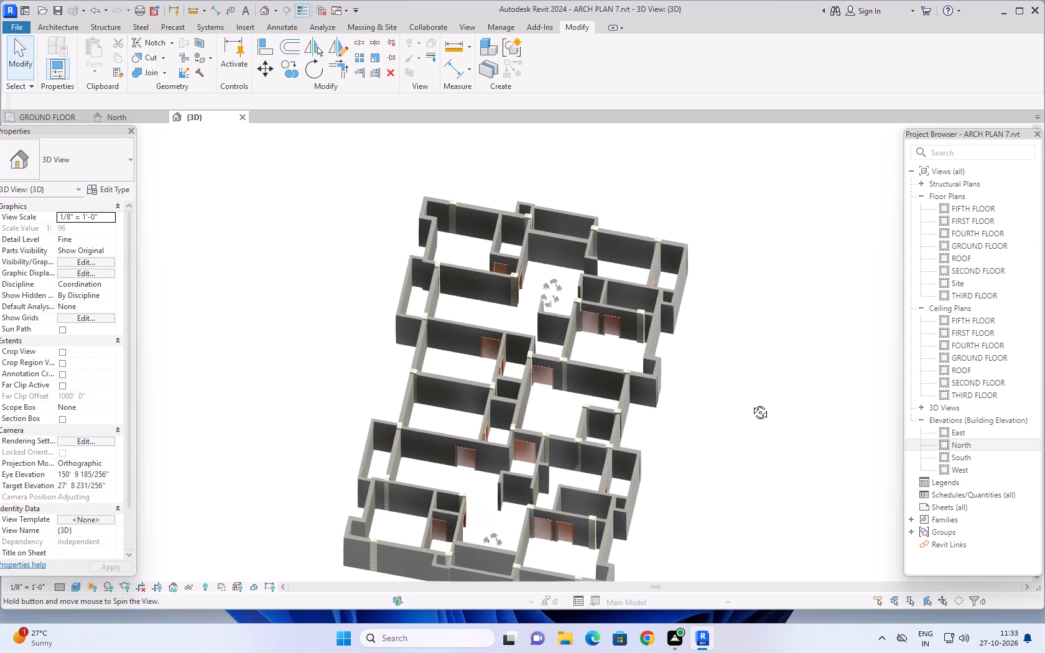
pyautogui.moveTo(751, 403); pyautogui.dragTo(814, 488, button='middle')
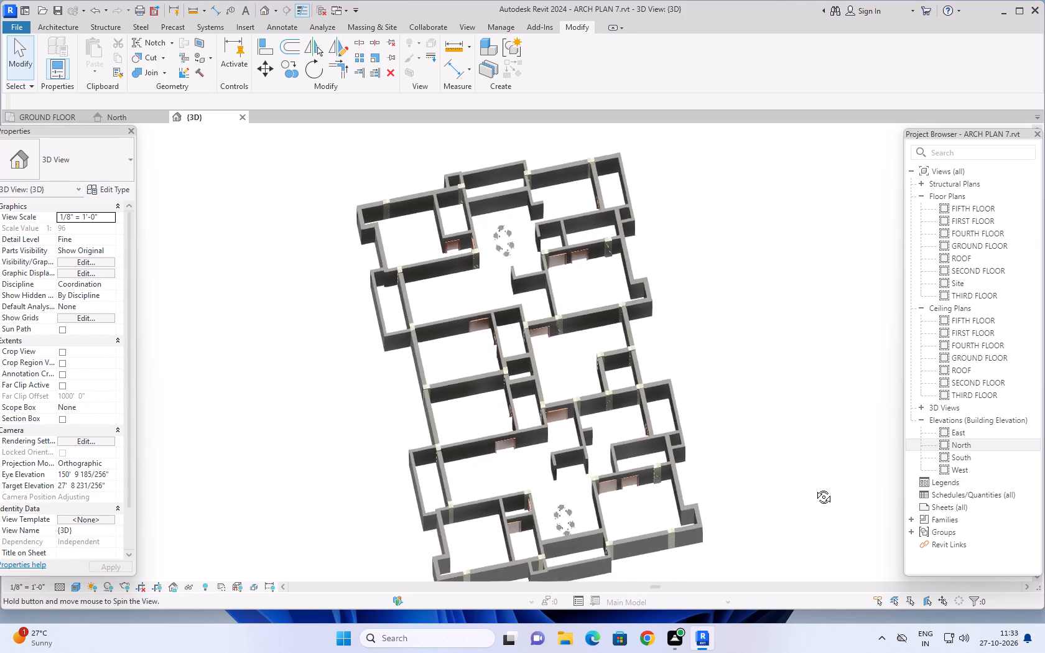
pyautogui.moveTo(814, 488); pyautogui.dragTo(862, 351, button='middle')
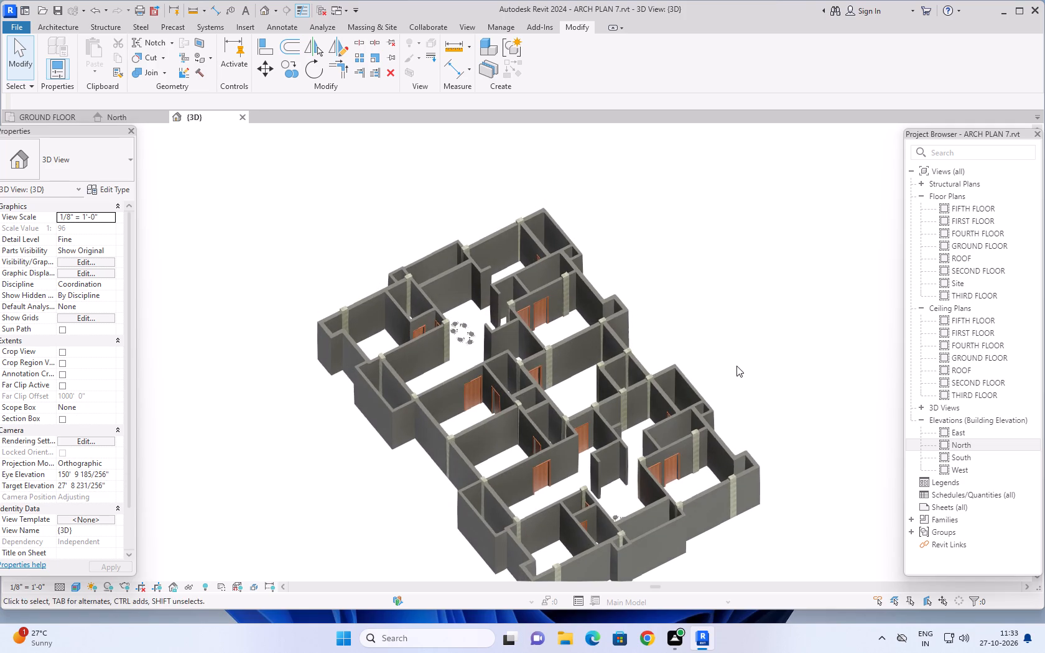
pyautogui.moveTo(736, 366); pyautogui.dragTo(656, 436, button='middle')
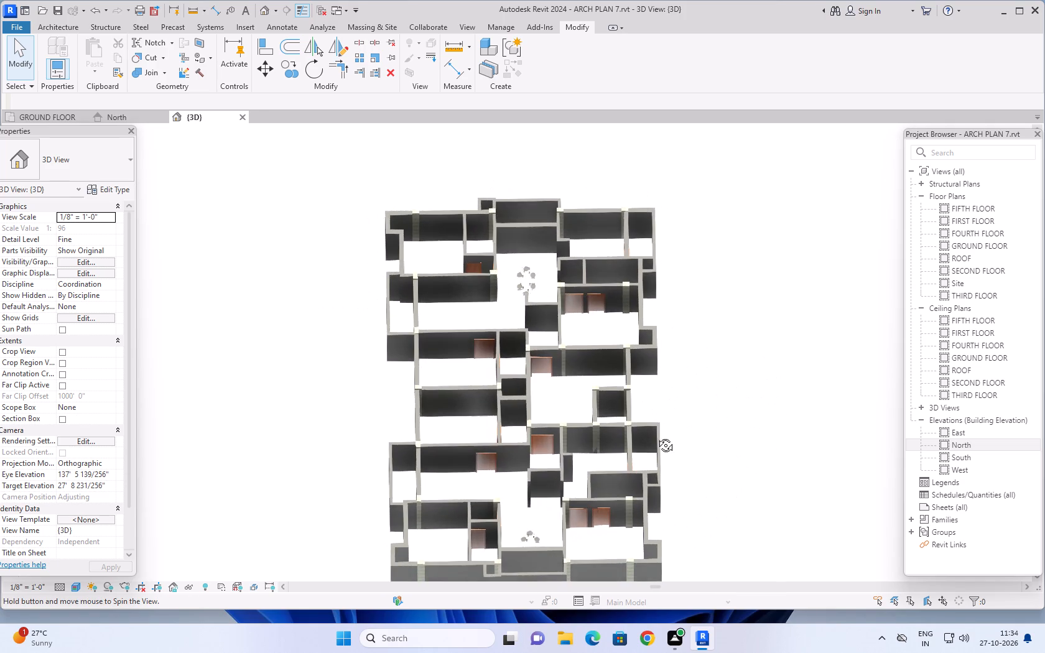
pyautogui.moveTo(656, 436); pyautogui.dragTo(657, 426, button='middle')
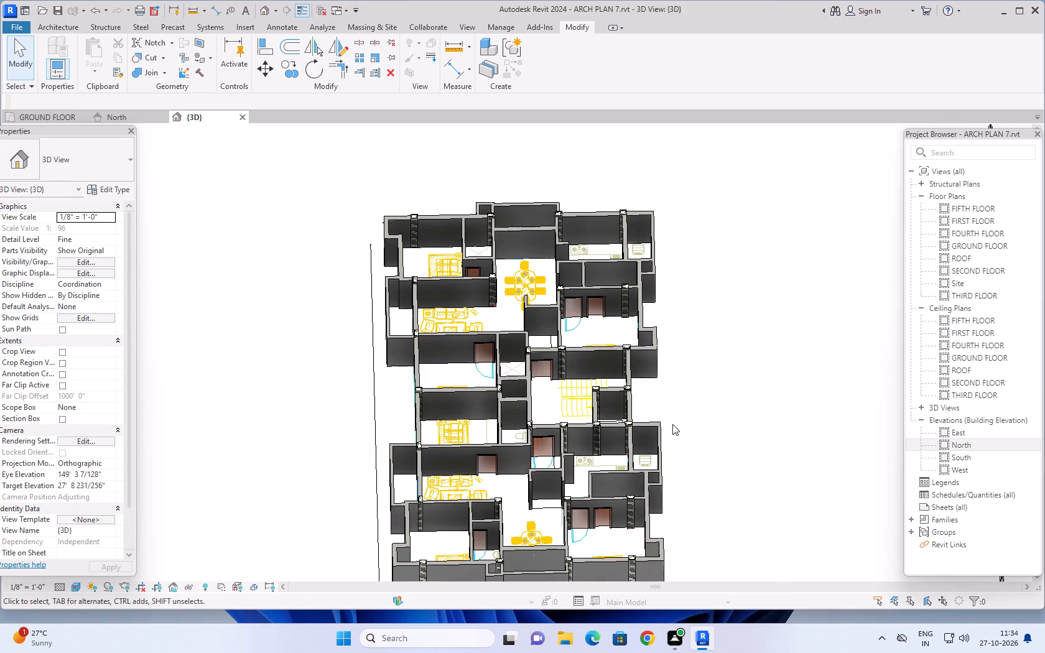
# Review the ground floor plan up close around the staircase, lift, foyers, kitchen and bedrooms.
pyautogui.click(45, 114)
pyautogui.scroll(-1, 564, 330)
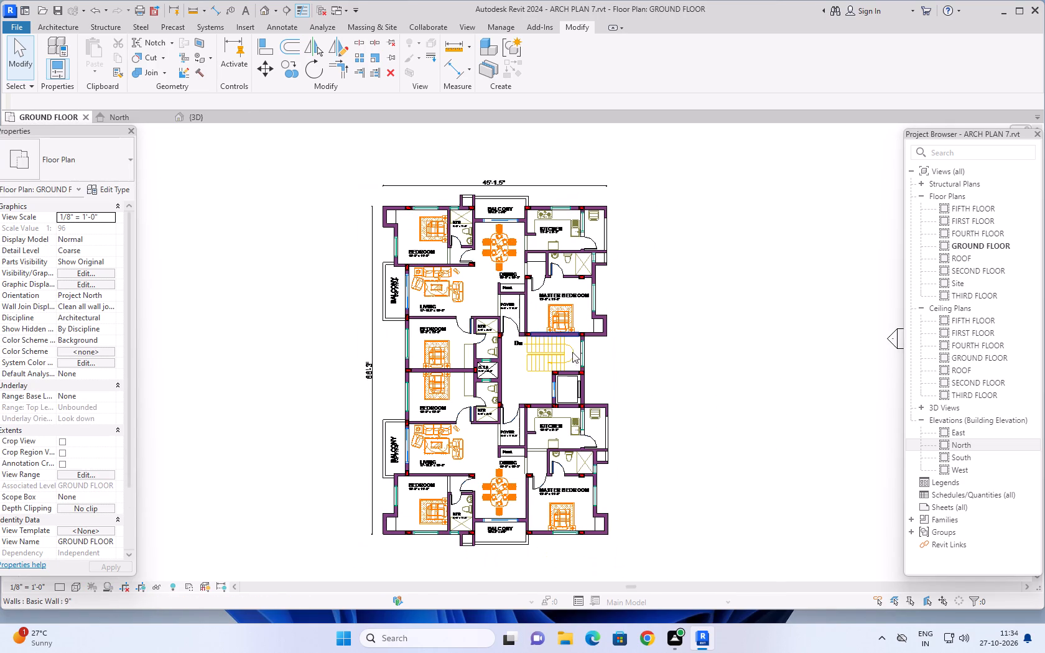
pyautogui.moveTo(652, 398); pyautogui.dragTo(639, 365, button='middle')
pyautogui.scroll(2, 643, 362)
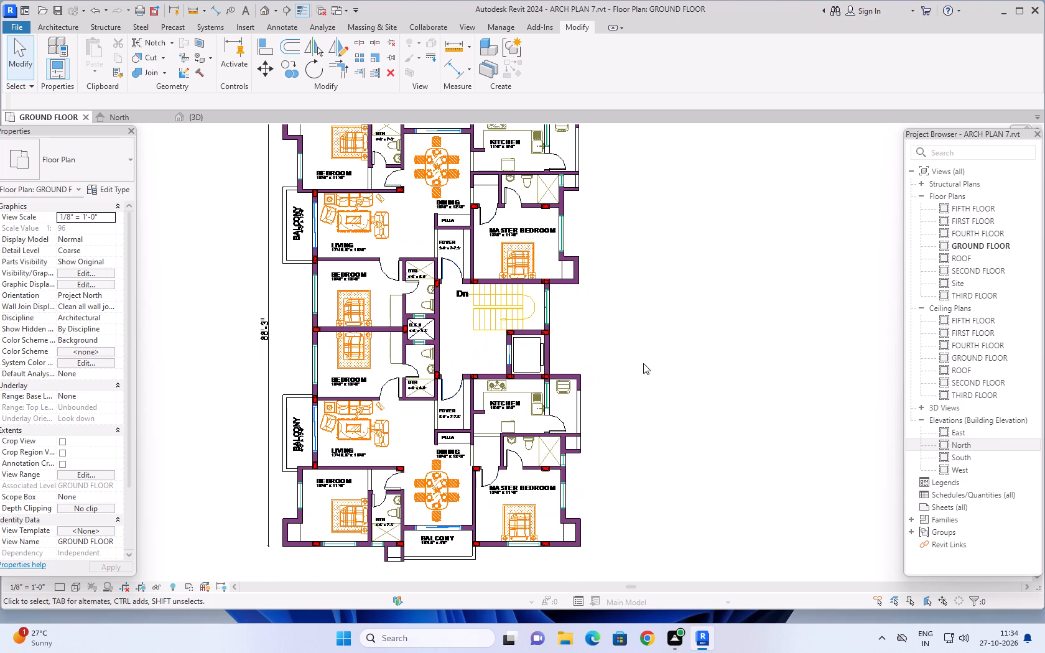
pyautogui.scroll(4, 643, 363)
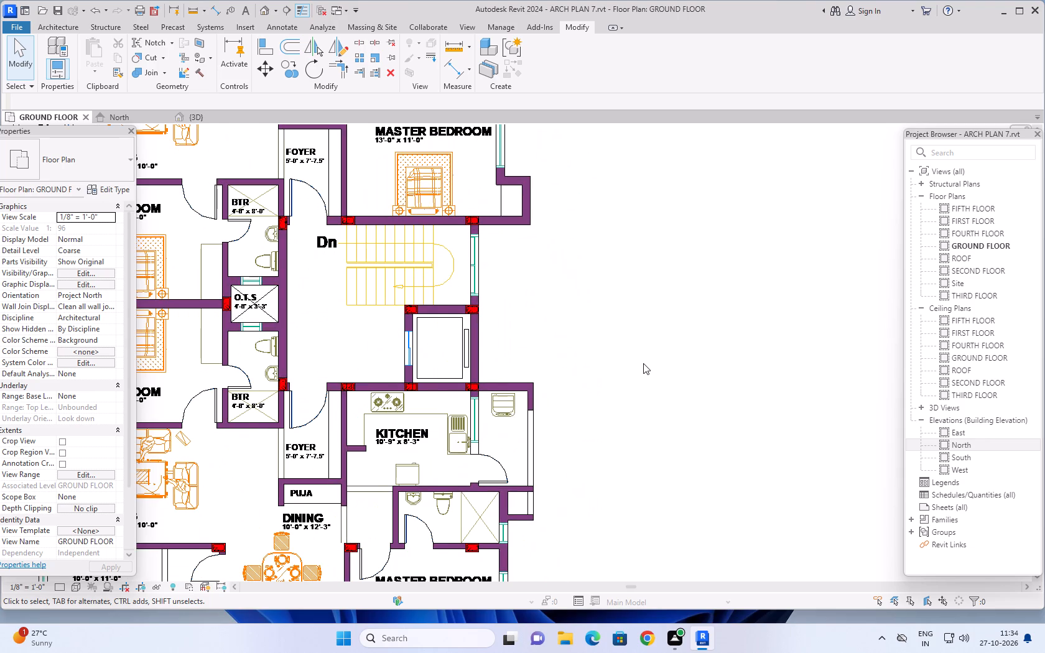
pyautogui.scroll(-1, 643, 363)
pyautogui.moveTo(631, 307); pyautogui.dragTo(657, 346, button='middle')
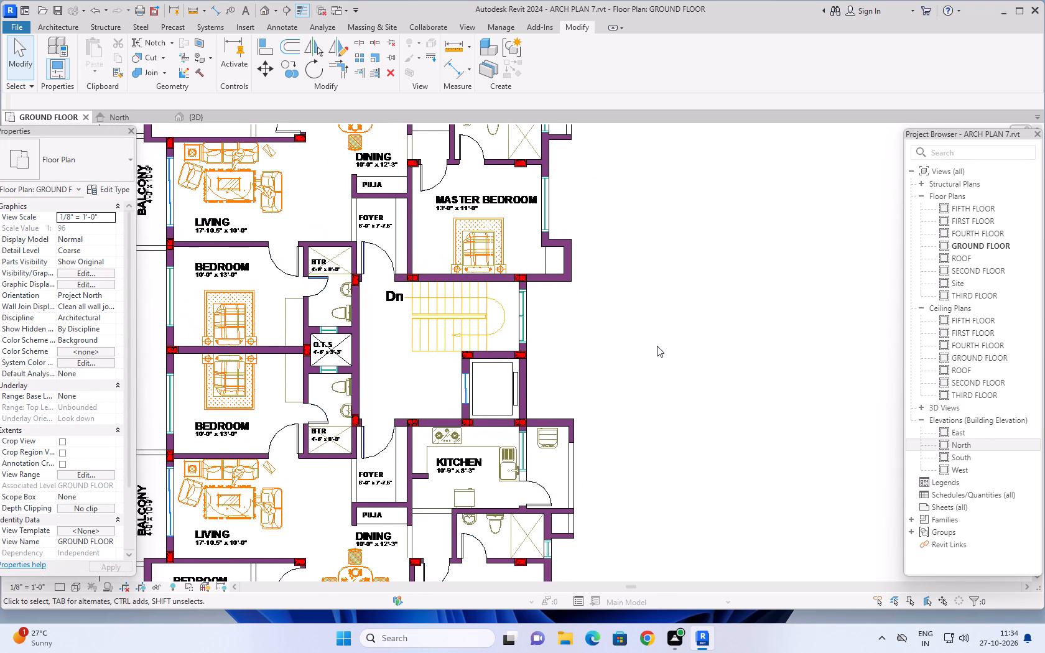
pyautogui.moveTo(657, 346); pyautogui.dragTo(700, 292, button='middle')
pyautogui.scroll(-1, 698, 294)
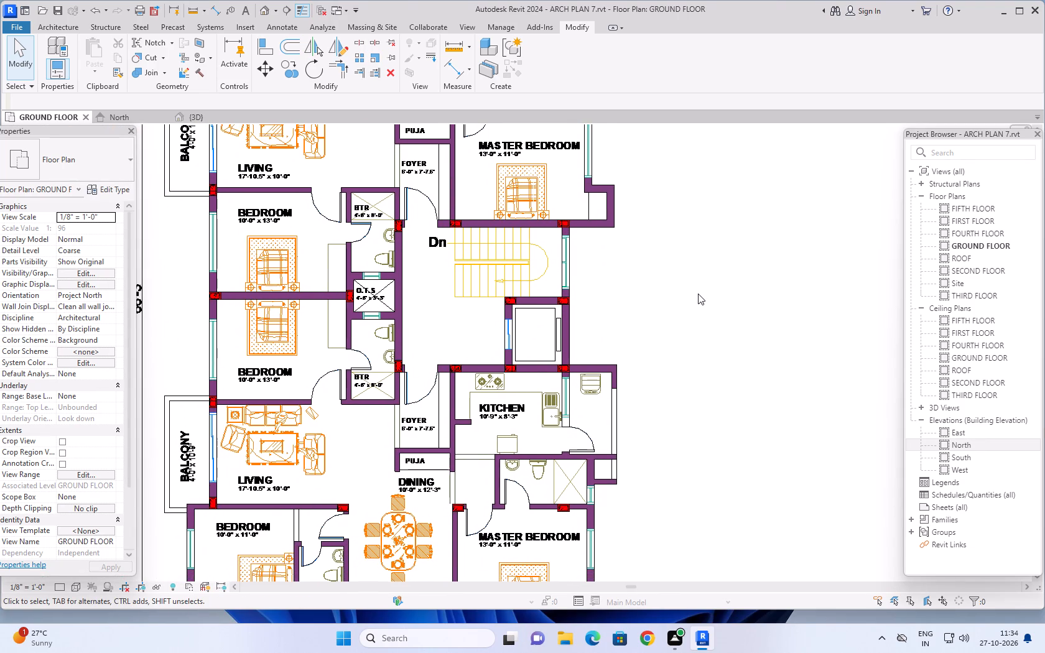
pyautogui.moveTo(694, 294); pyautogui.dragTo(682, 359, button='middle')
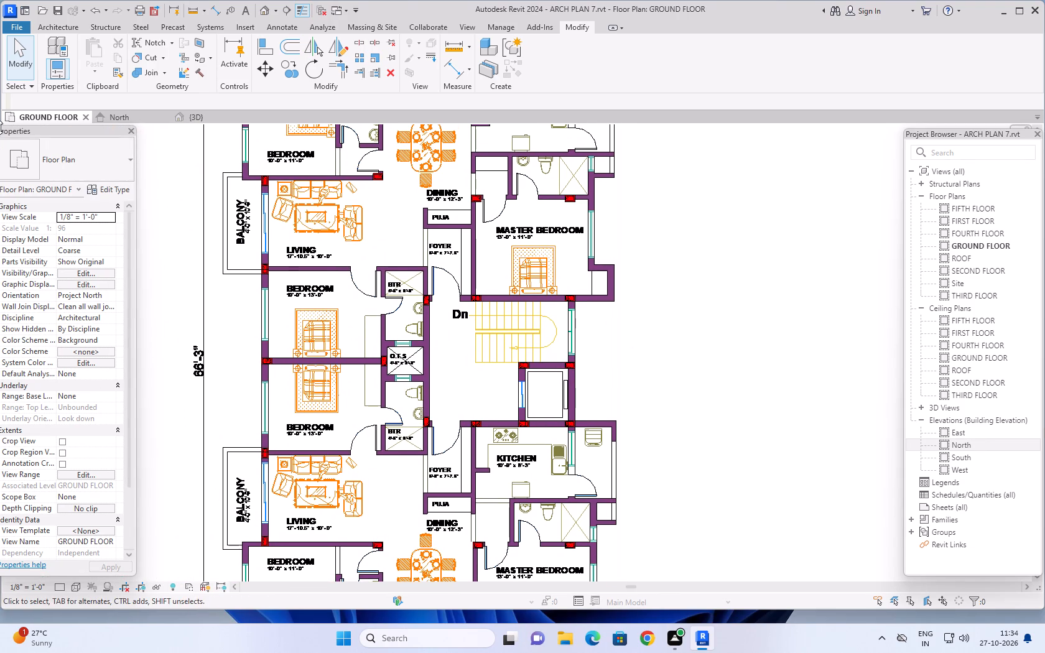
# Measure the width of the sliding door opening between the south dining area and its balcony with an aligned dimension.
pyautogui.click(216, 10)
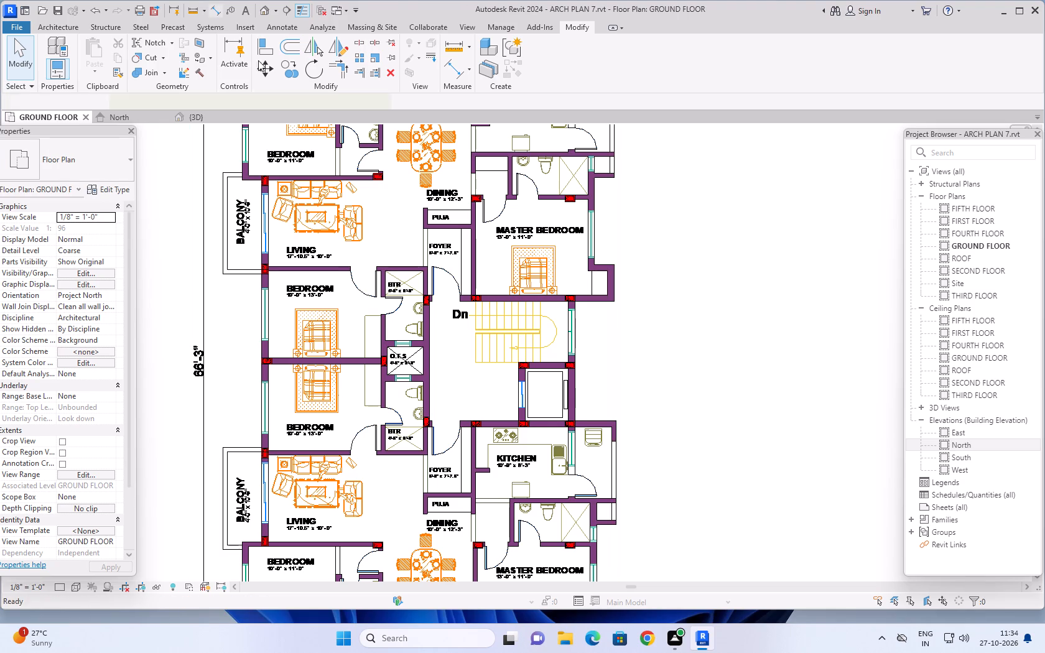
pyautogui.scroll(-2, 586, 350)
pyautogui.moveTo(649, 400); pyautogui.dragTo(680, 229, button='middle')
pyautogui.scroll(1, 383, 435)
pyautogui.scroll(2, 497, 367)
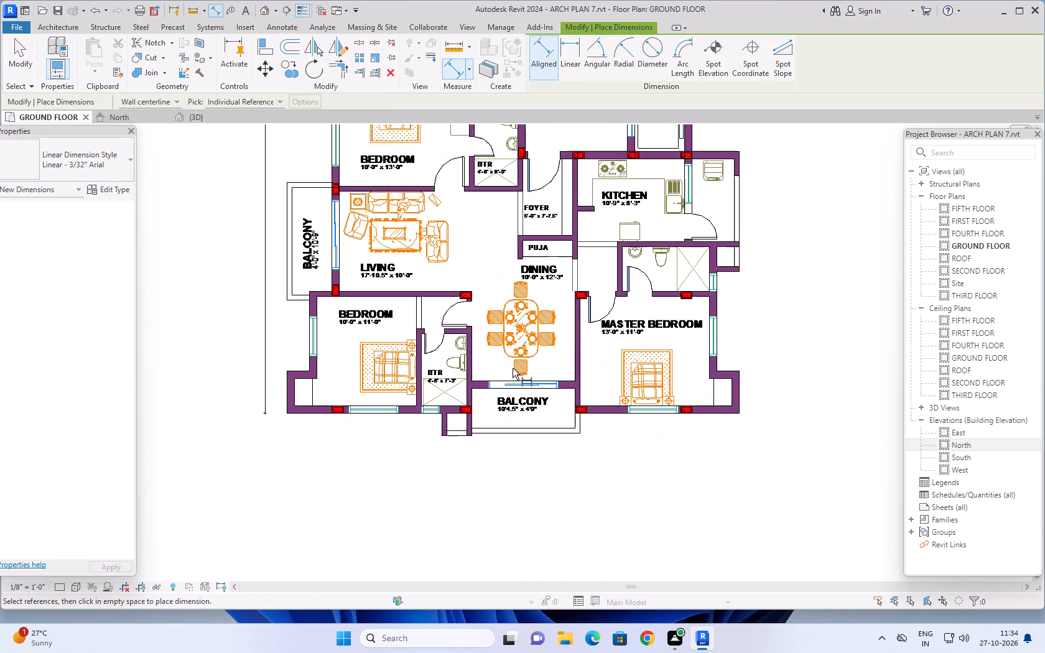
pyautogui.scroll(14, 513, 368)
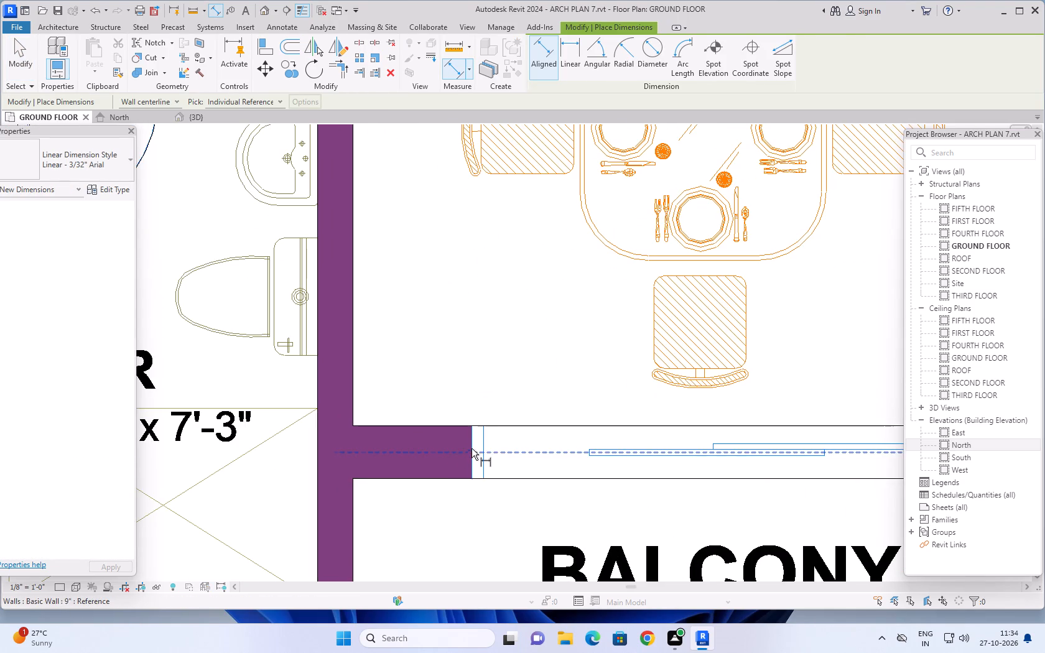
pyautogui.click(473, 439)
pyautogui.scroll(-3, 598, 404)
pyautogui.moveTo(651, 407); pyautogui.dragTo(419, 407, button='middle')
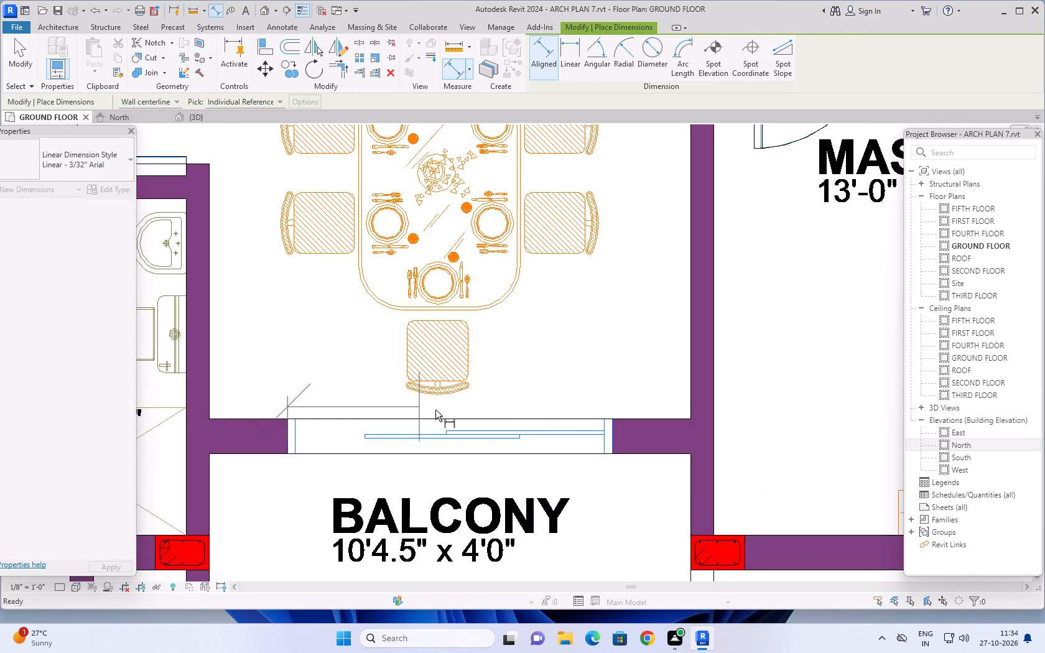
pyautogui.scroll(7, 579, 419)
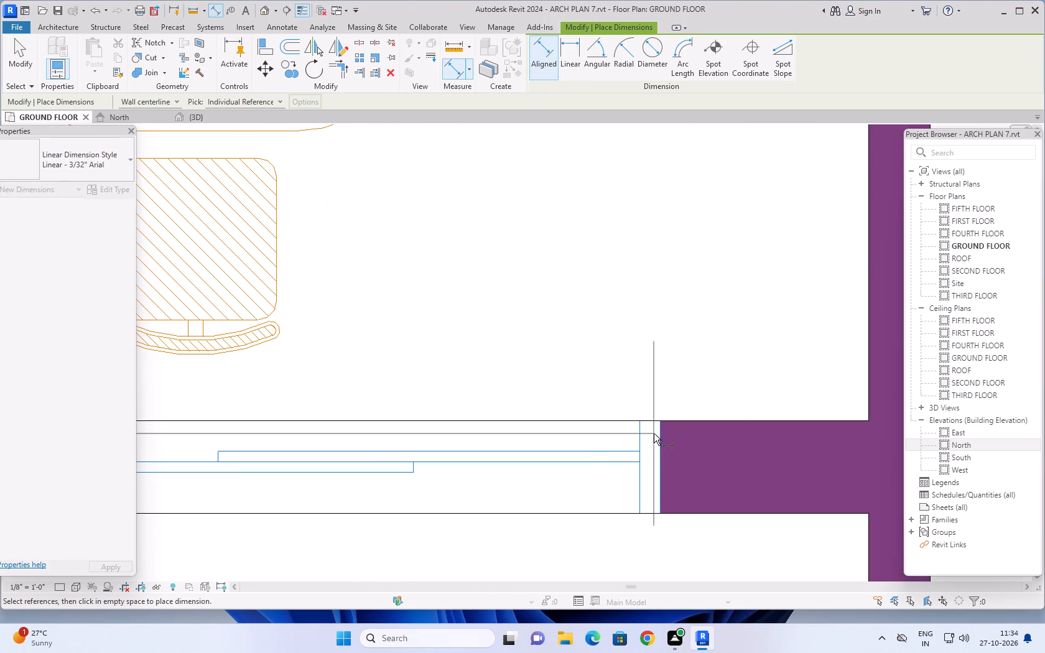
pyautogui.click(659, 435)
pyautogui.scroll(-4, 643, 379)
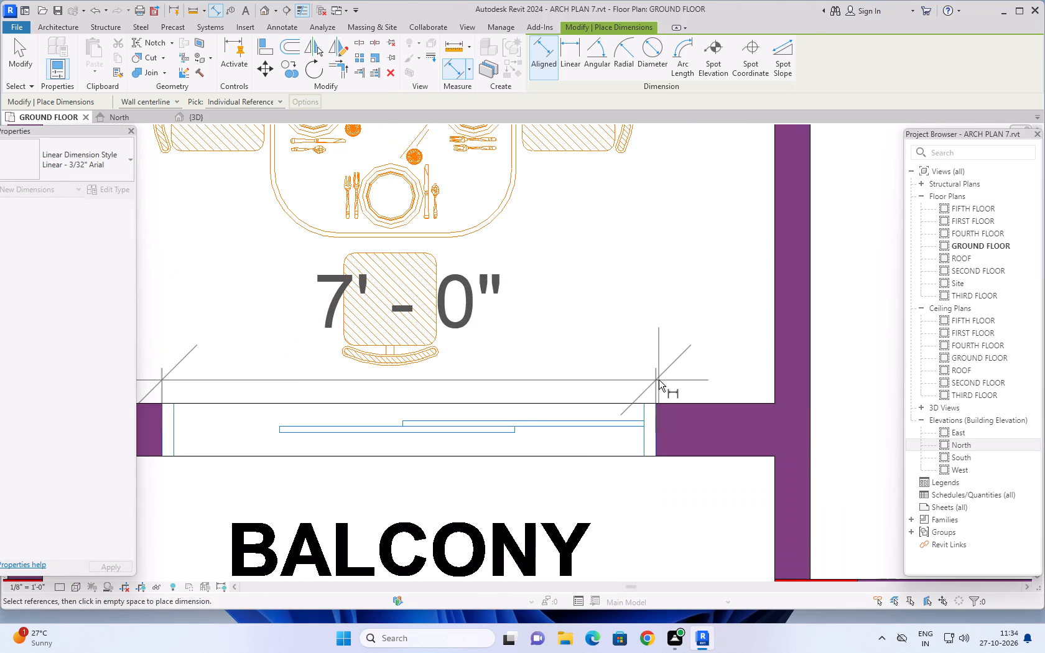
pyautogui.press('Escape')
# Load the Door-Double-Sliding family from the Doors library folder with its 72" x 84" type for door placement.
pyautogui.scroll(-8, 651, 379)
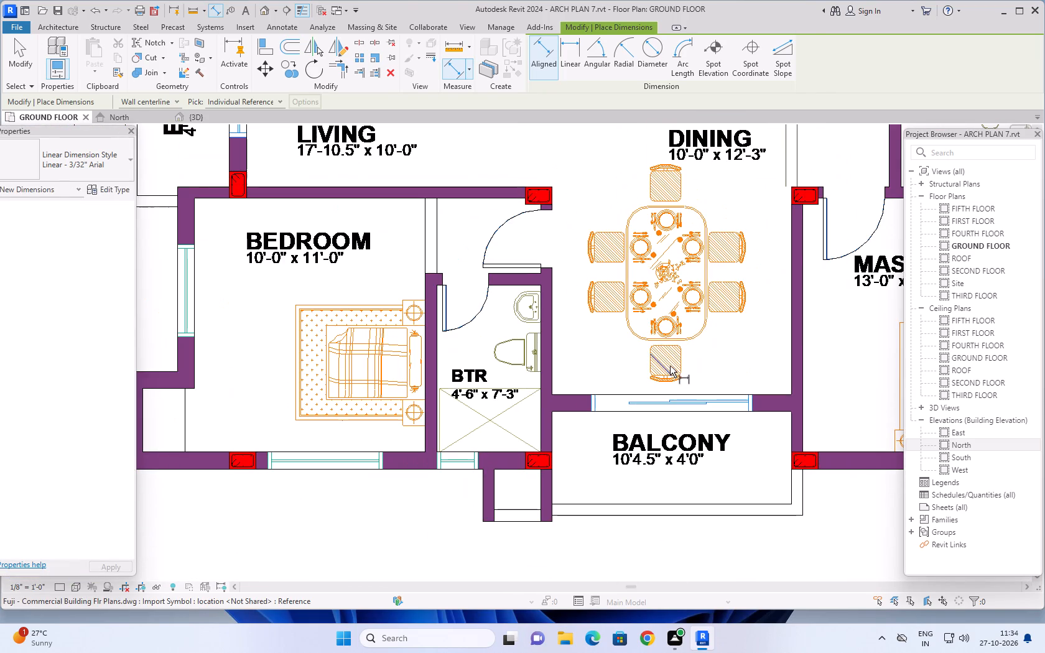
pyautogui.moveTo(704, 369); pyautogui.dragTo(608, 378, button='middle')
pyautogui.scroll(-4, 613, 376)
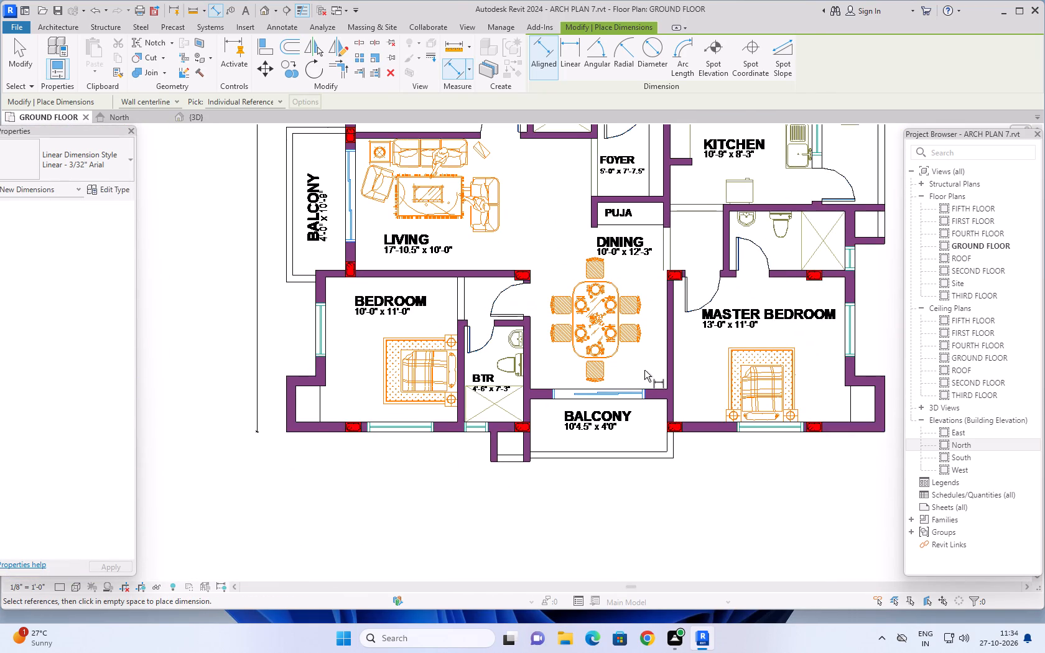
pyautogui.moveTo(641, 369); pyautogui.dragTo(590, 390, button='middle')
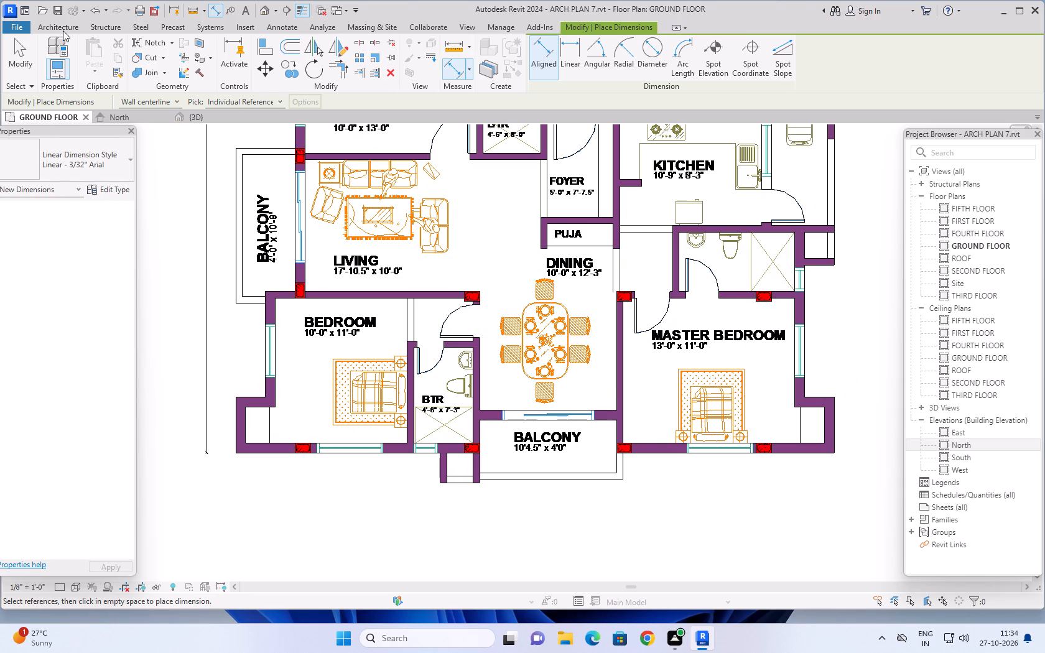
pyautogui.click(63, 30)
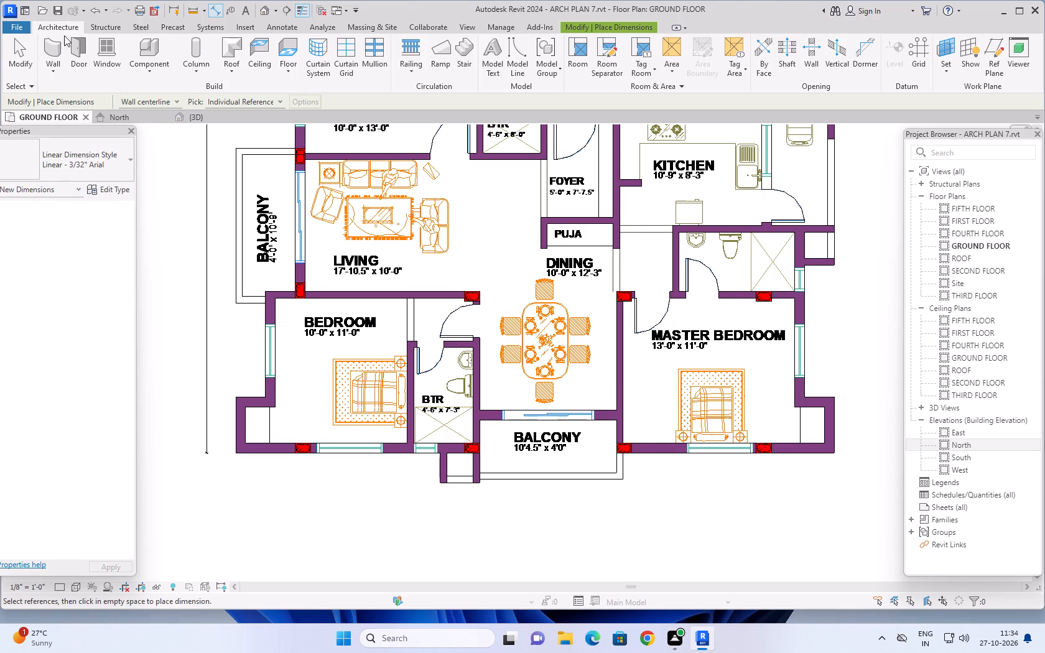
pyautogui.click(76, 42)
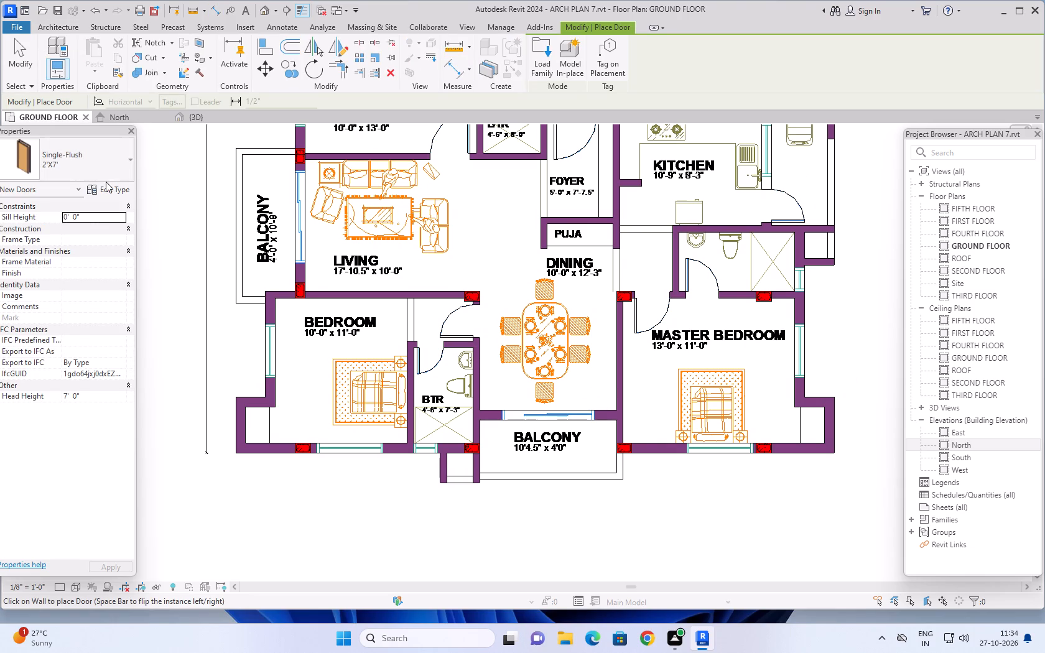
pyautogui.click(106, 182)
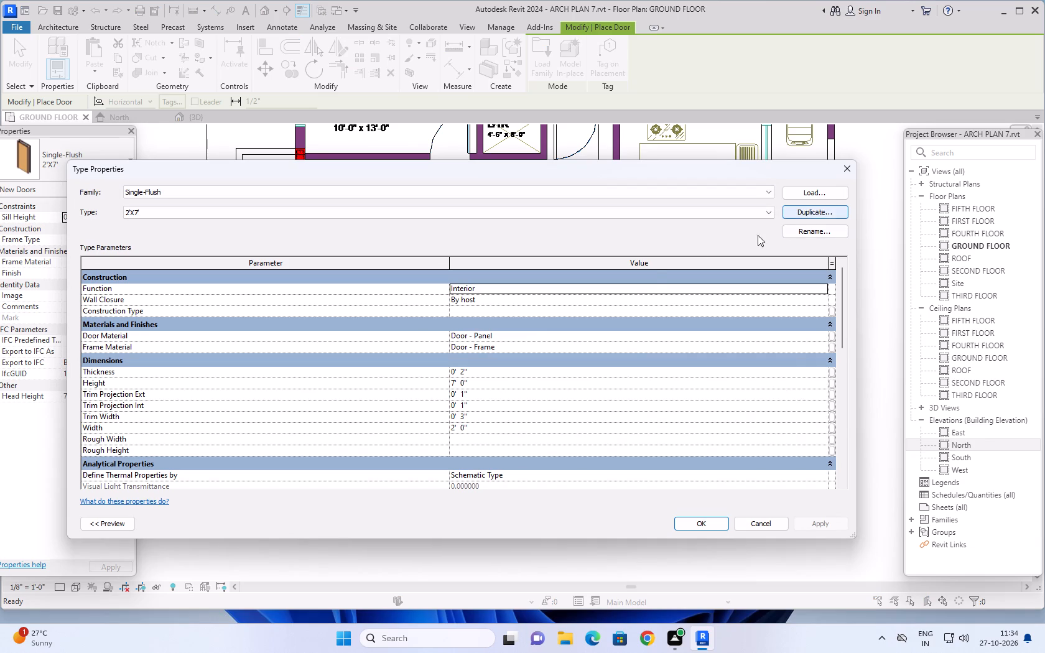
pyautogui.click(820, 195)
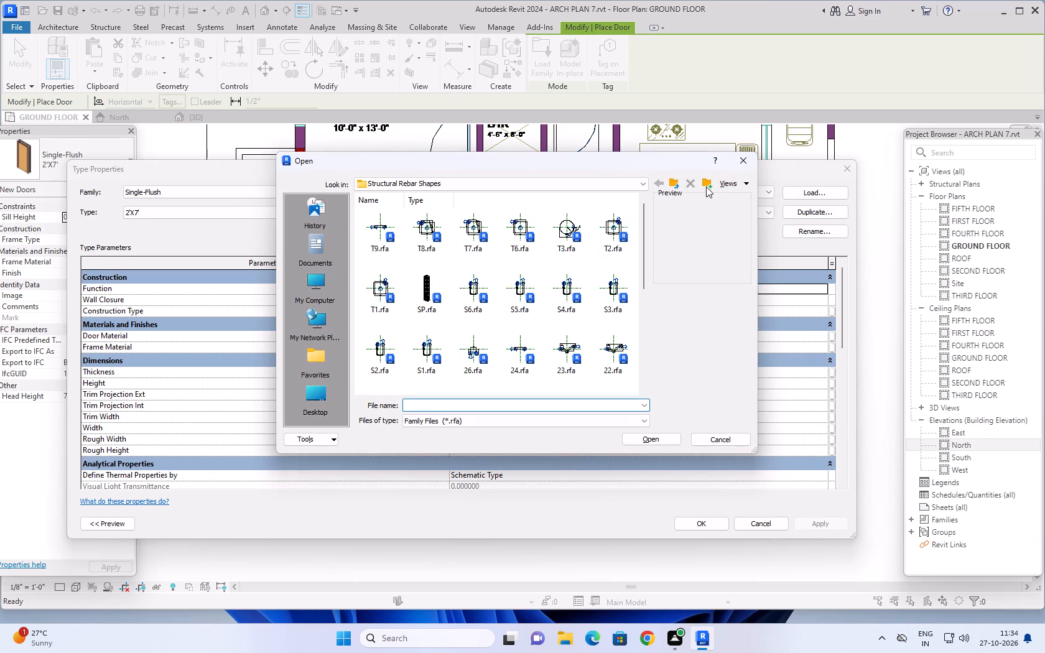
pyautogui.click(672, 181)
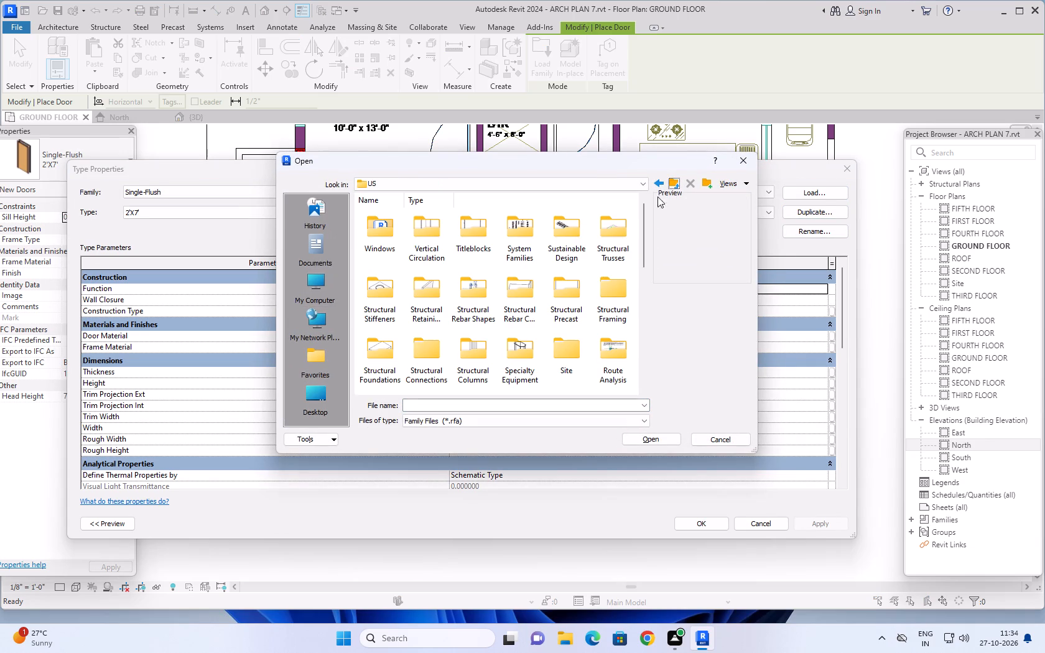
pyautogui.scroll(2, 514, 260)
pyautogui.scroll(-3, 440, 265)
pyautogui.doubleClick(574, 266)
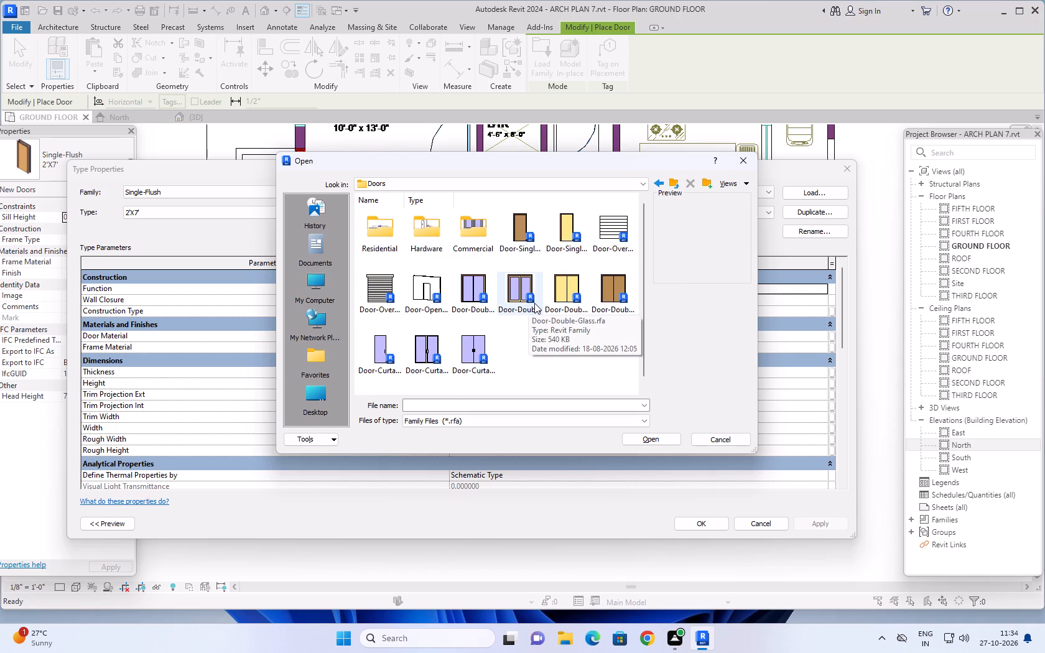
pyautogui.click(476, 288)
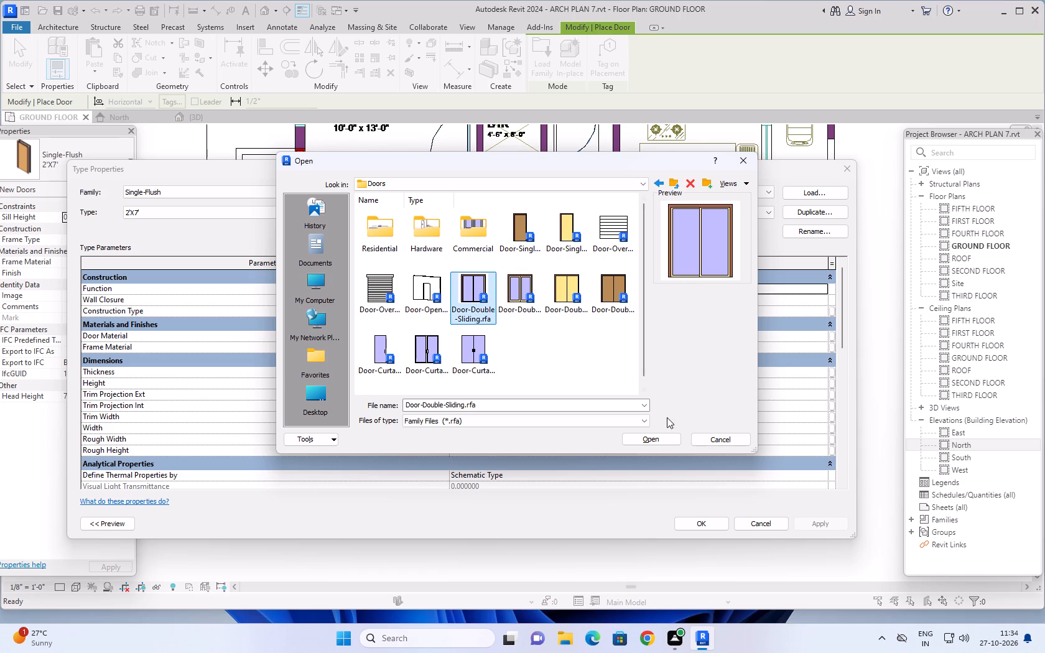
pyautogui.click(659, 440)
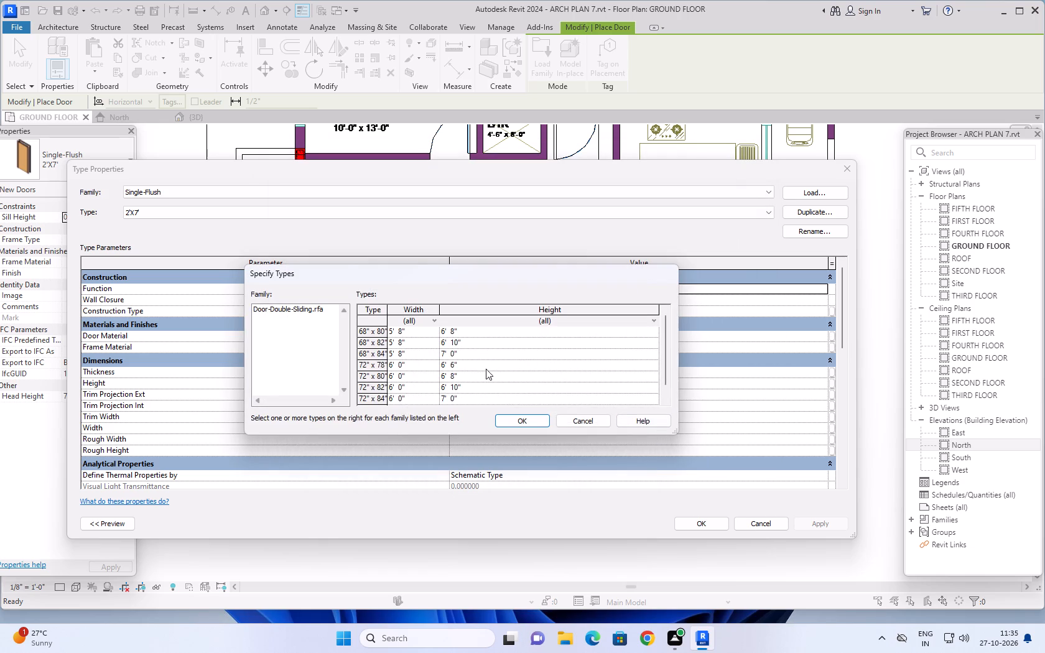
pyautogui.scroll(-6, 458, 358)
pyautogui.scroll(4, 434, 388)
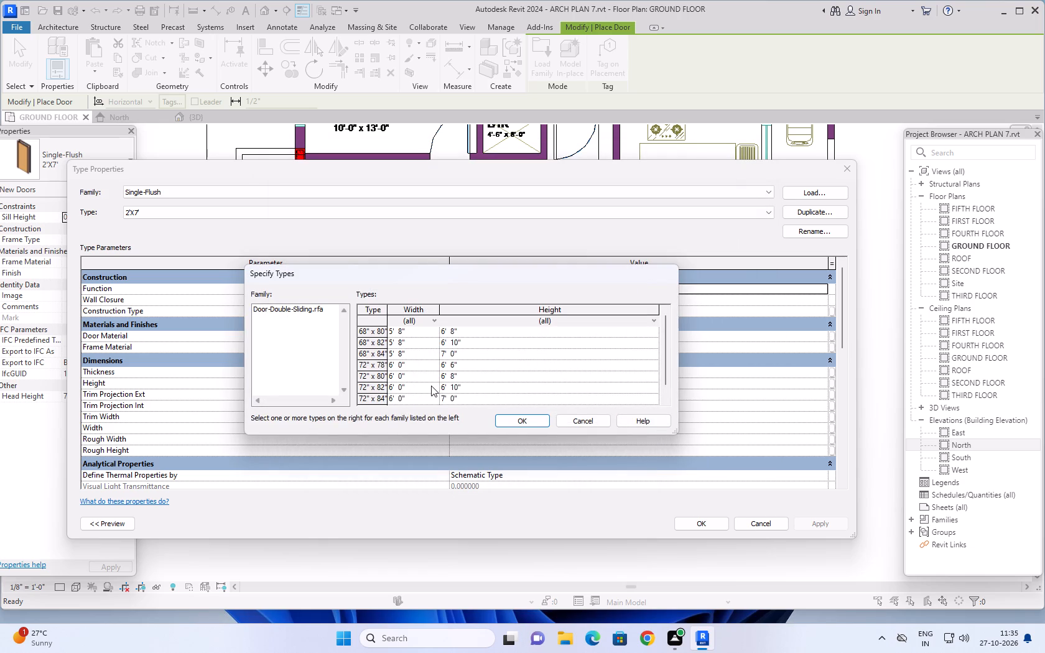
pyautogui.scroll(-3, 430, 386)
pyautogui.click(424, 387)
pyautogui.click(529, 423)
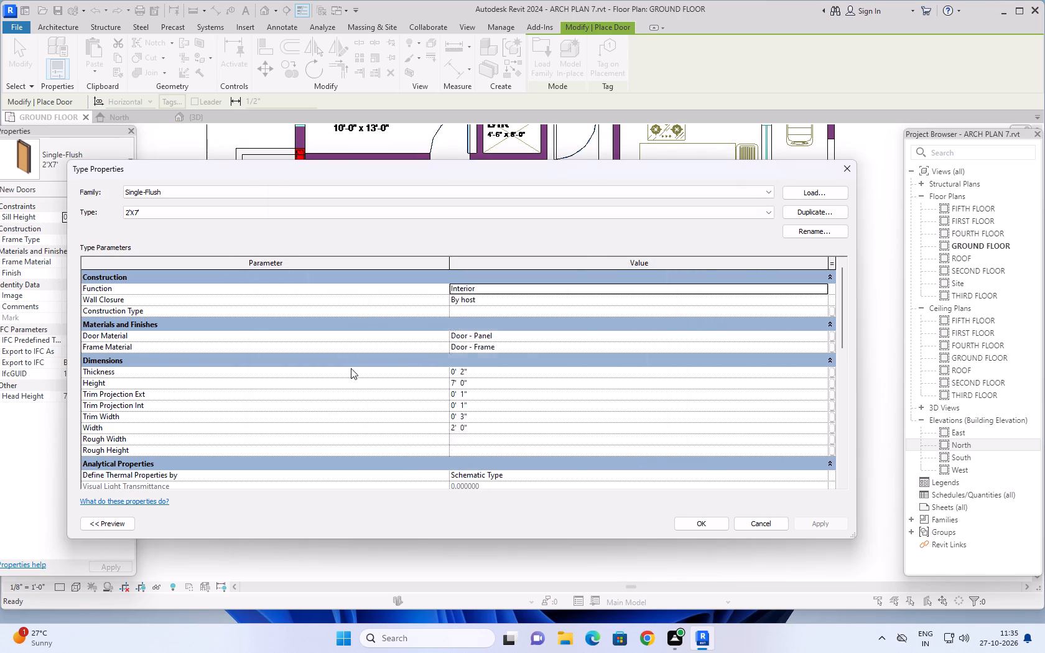
# Duplicate the double sliding door type as 7'X7' and set its width to 7'.
pyautogui.click(821, 217)
pyautogui.write("7'")
pyautogui.write('X7')
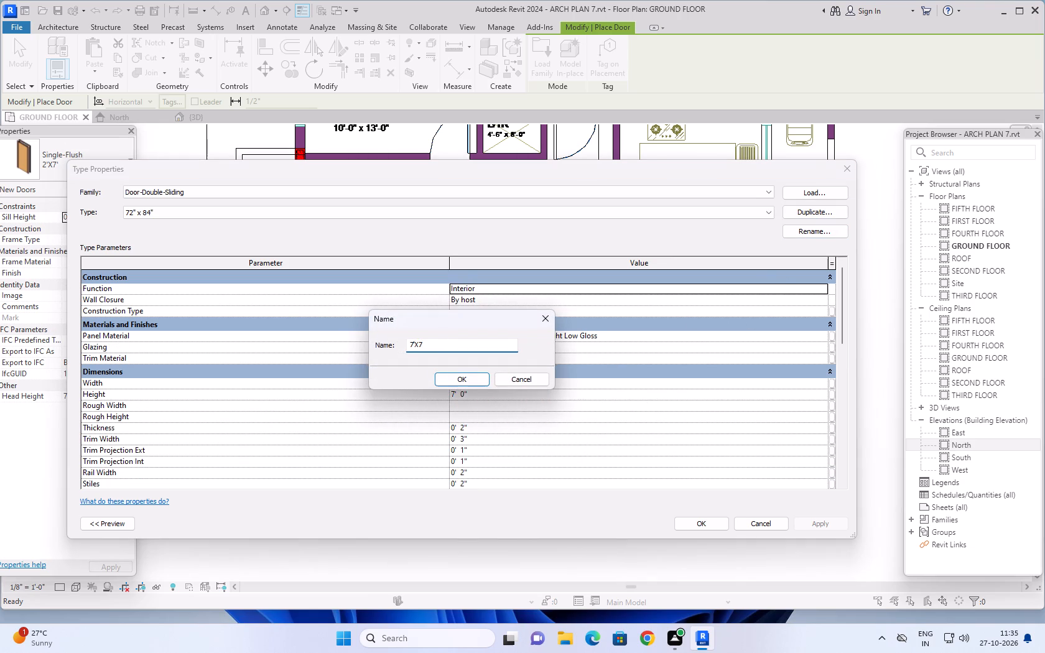
pyautogui.press("'")
pyautogui.press('Return')
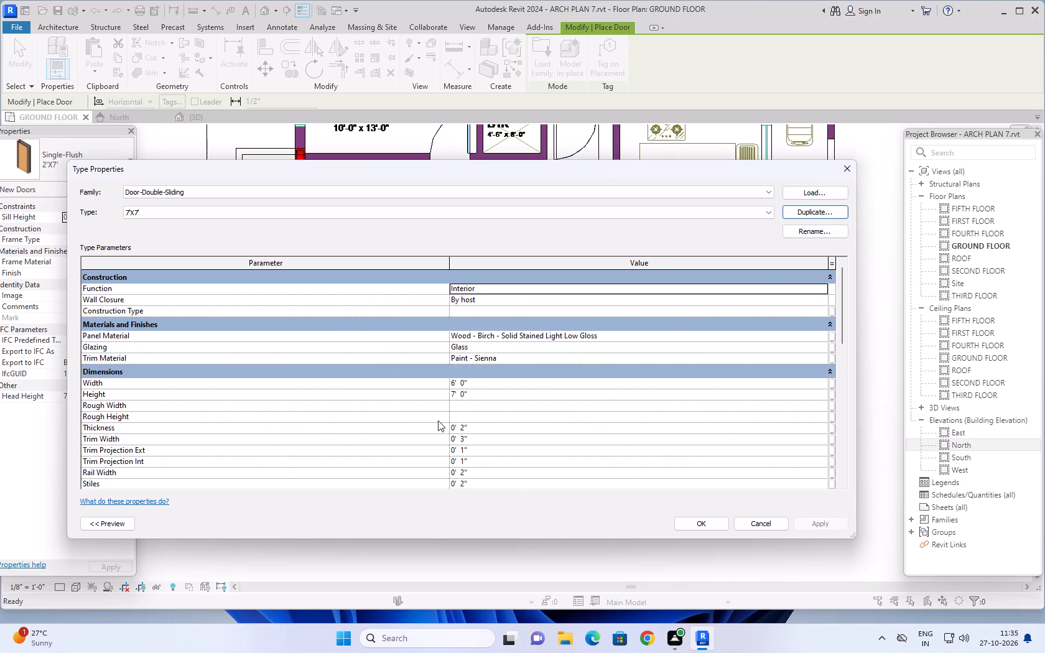
pyautogui.click(475, 384)
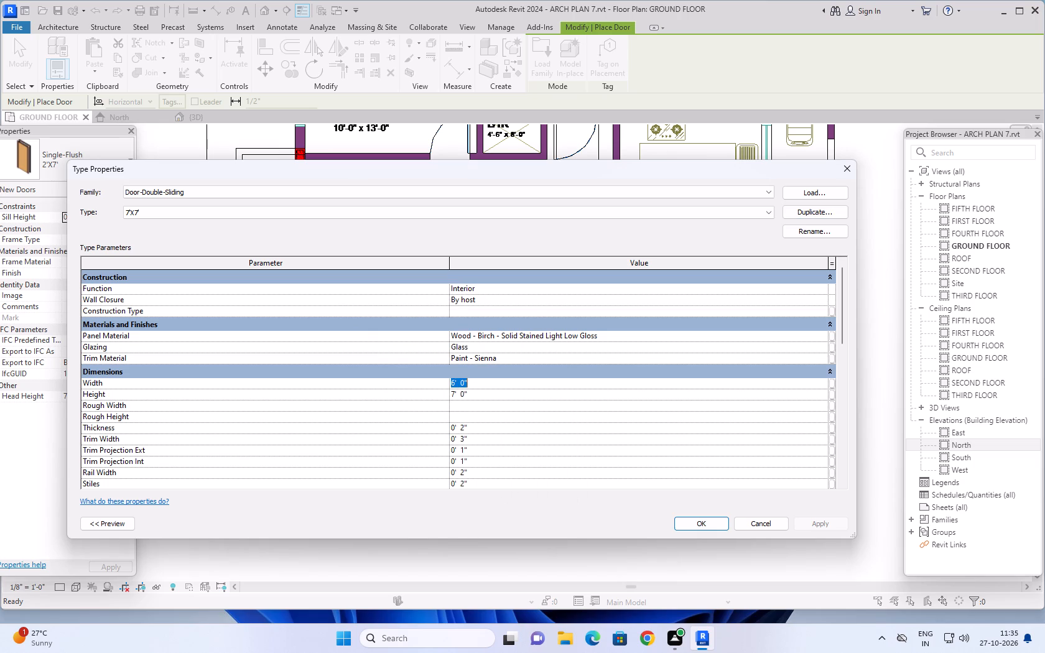
pyautogui.write("7'")
pyautogui.press('Return')
pyautogui.click(817, 522)
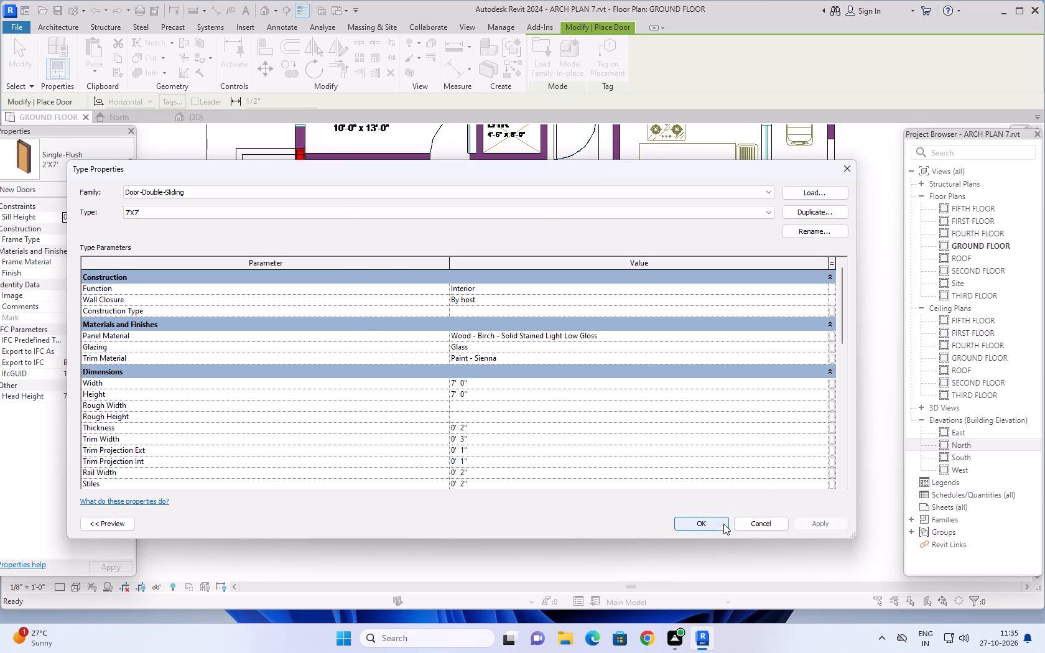
pyautogui.click(723, 524)
# Place a 7'X7' double sliding door in the wall opening between the south dining area and its balcony.
pyautogui.scroll(9, 550, 425)
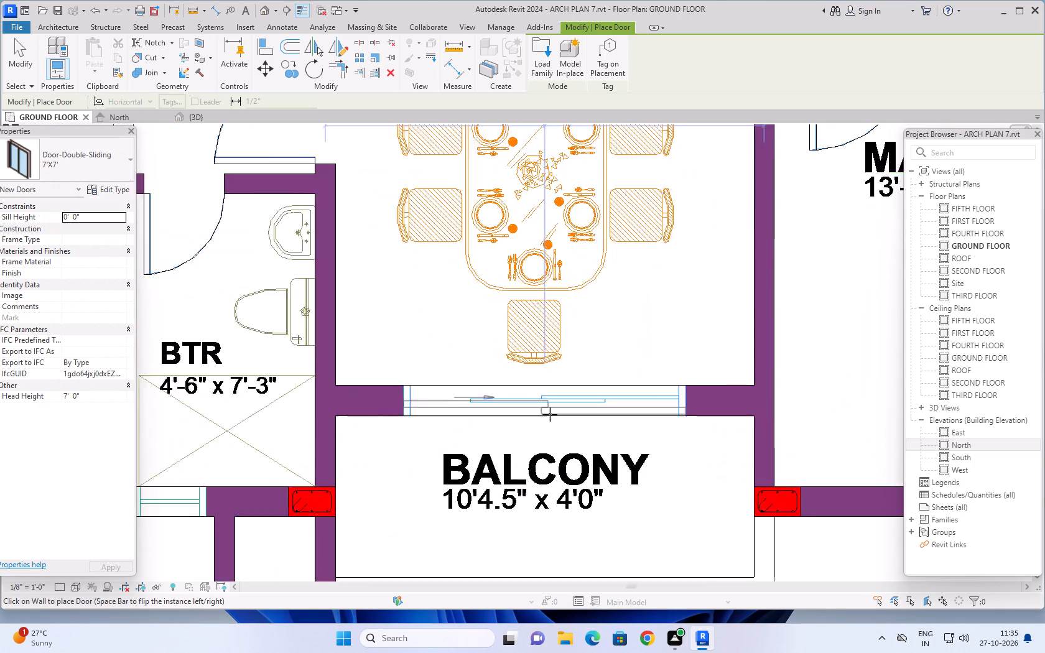
pyautogui.scroll(5, 536, 413)
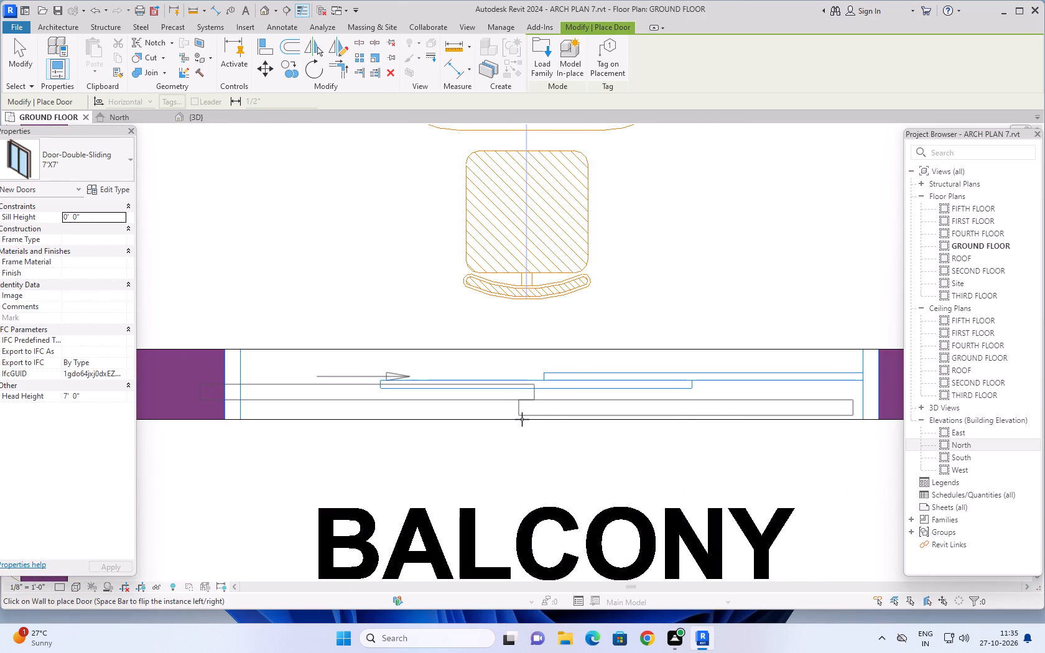
pyautogui.click(522, 419)
# Place a 7'X7' double sliding door in the wall opening between the north dining area and its balcony.
pyautogui.scroll(-3, 611, 449)
pyautogui.moveTo(721, 473); pyautogui.dragTo(643, 473, button='middle')
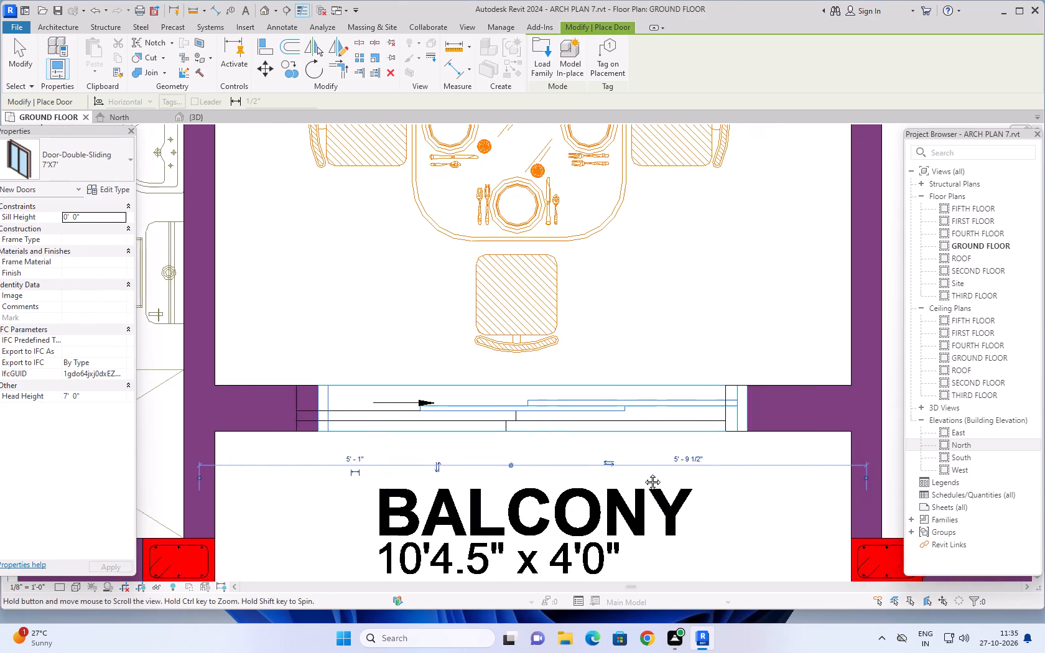
pyautogui.moveTo(643, 473); pyautogui.dragTo(566, 475, button='middle')
pyautogui.scroll(3, 669, 431)
pyautogui.scroll(-9, 522, 354)
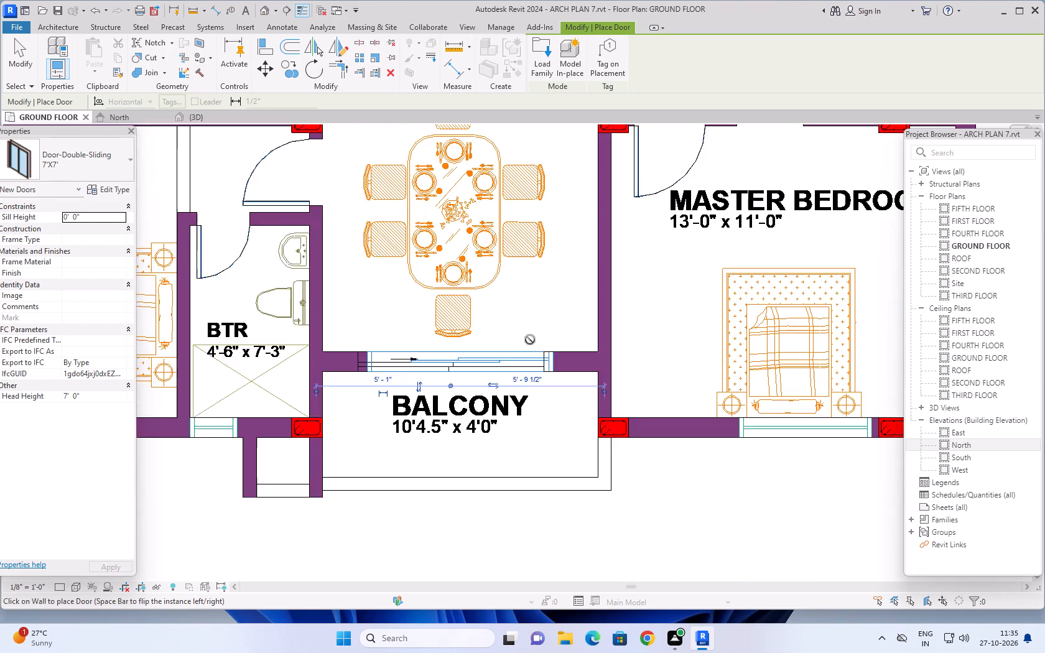
pyautogui.scroll(-8, 530, 340)
pyautogui.moveTo(537, 320); pyautogui.dragTo(539, 549, button='middle')
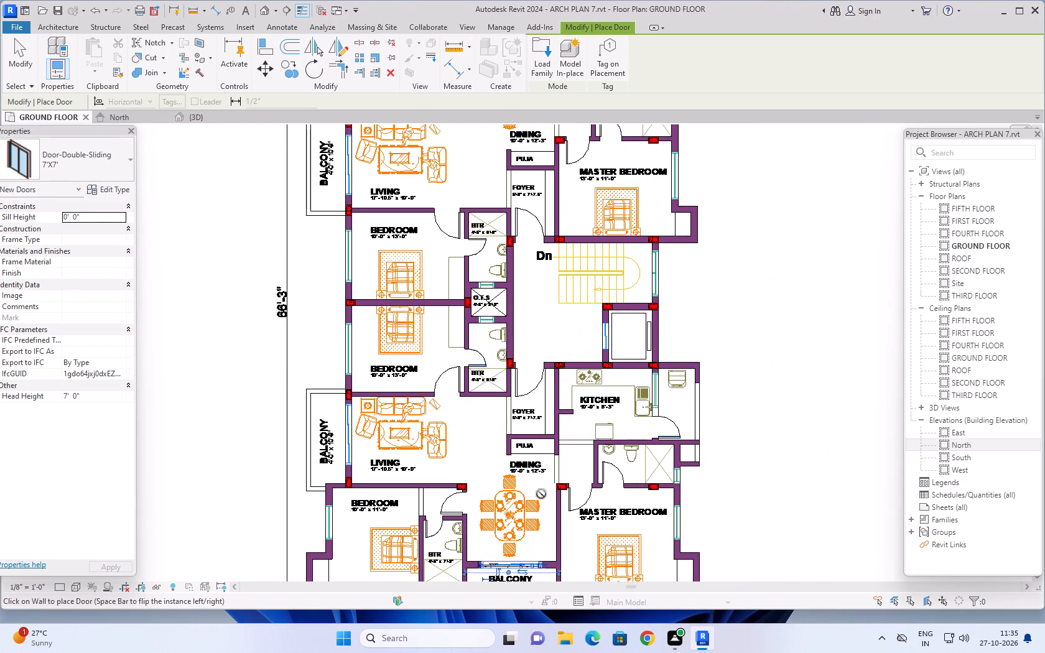
pyautogui.moveTo(550, 313); pyautogui.dragTo(529, 534, button='middle')
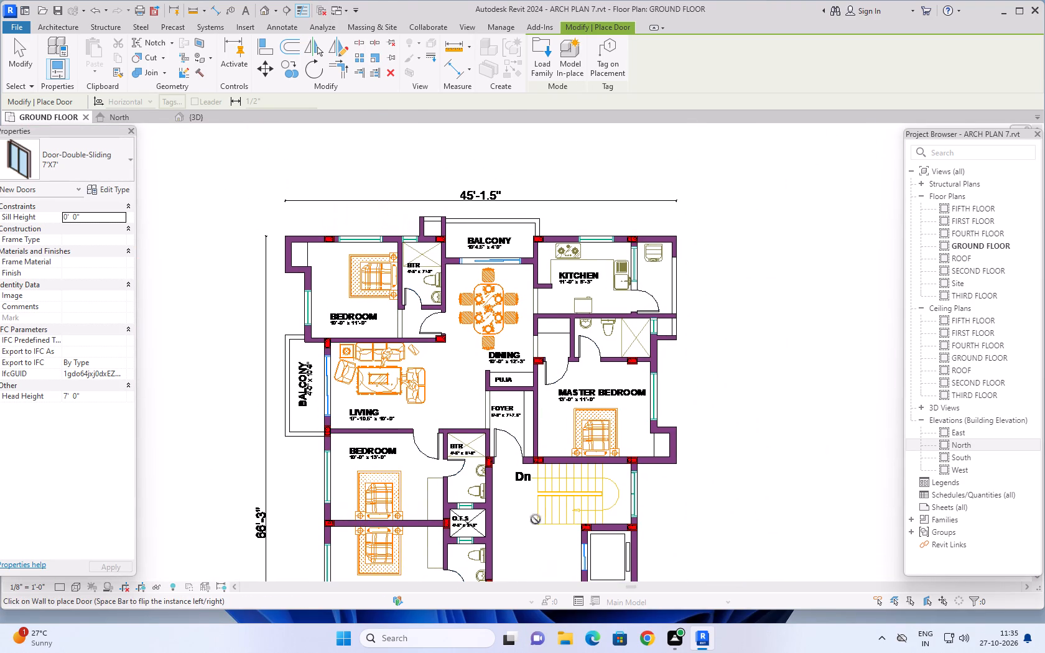
pyautogui.scroll(14, 484, 264)
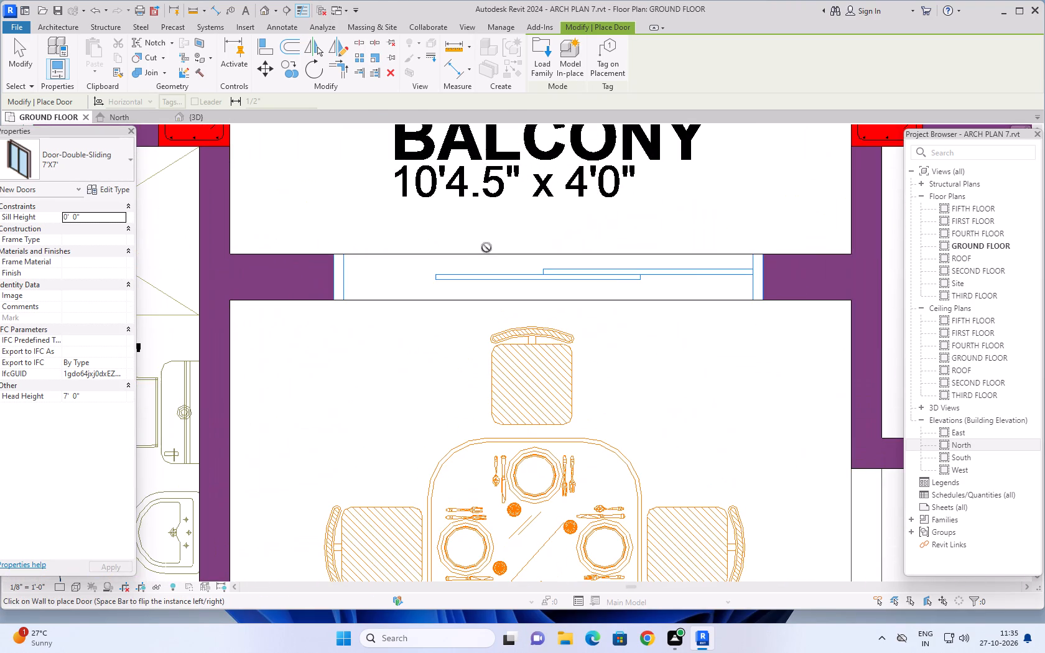
pyautogui.click(521, 255)
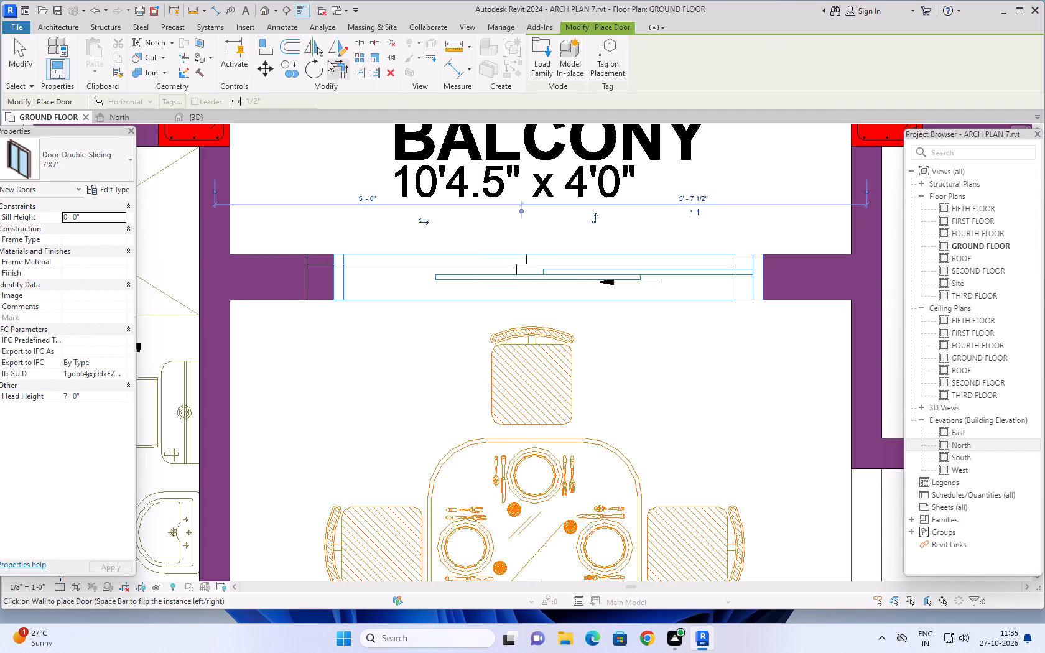
# Align the east edge of the north balcony's sliding door with the east edge of the opening in the CAD plan.
pyautogui.click(261, 47)
pyautogui.scroll(5, 764, 274)
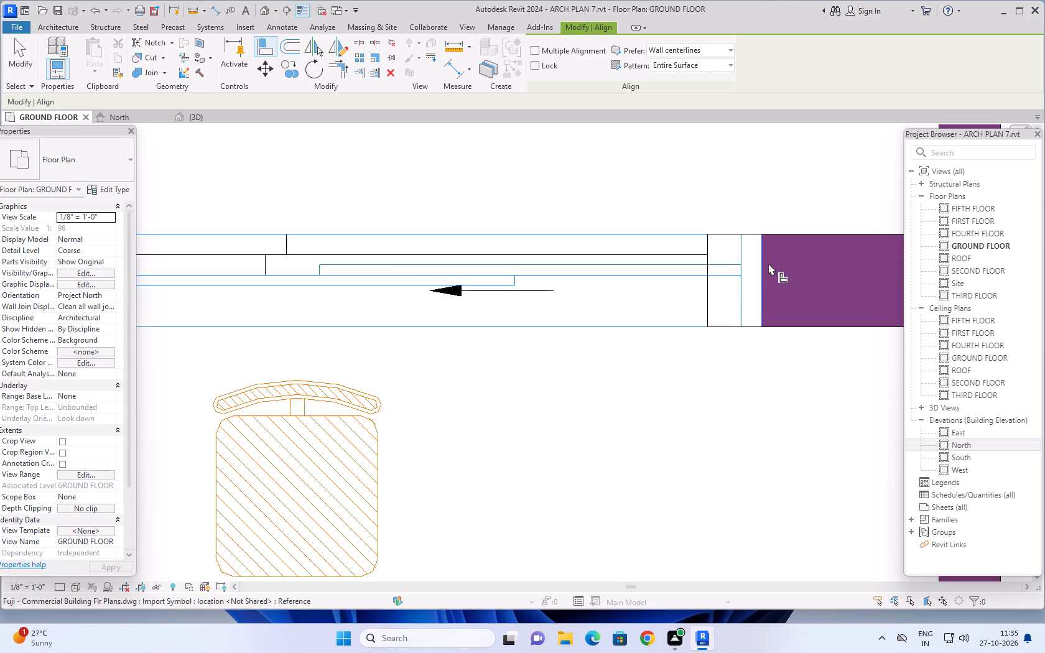
pyautogui.click(763, 251)
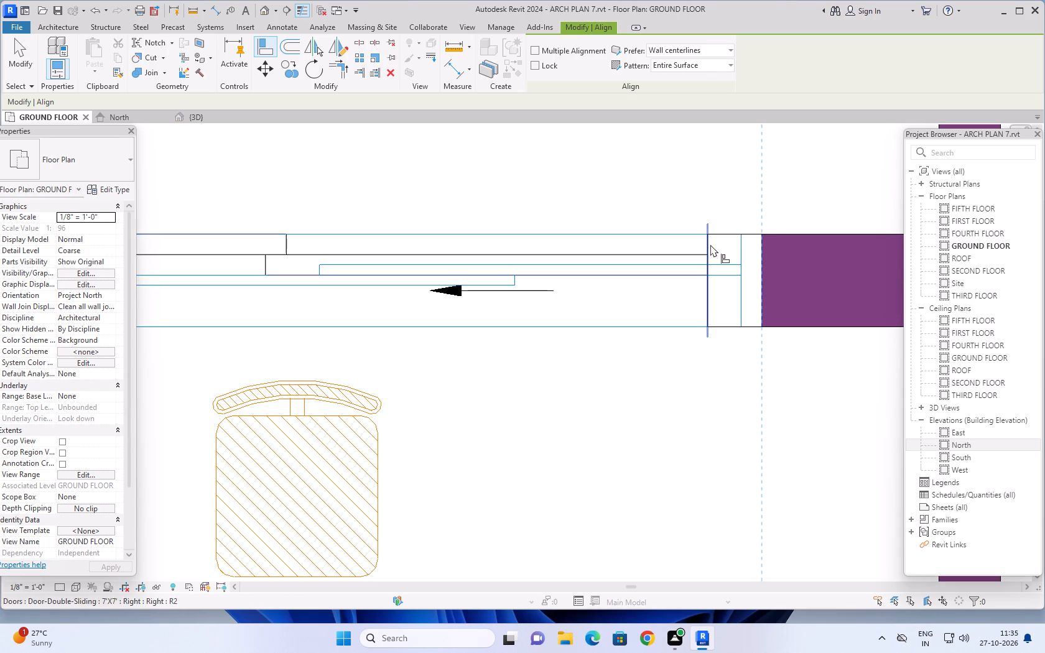
pyautogui.click(710, 244)
pyautogui.scroll(-15, 710, 387)
pyautogui.moveTo(705, 433); pyautogui.dragTo(657, 270, button='middle')
pyautogui.scroll(-11, 659, 341)
pyautogui.moveTo(746, 448); pyautogui.dragTo(742, 437, button='middle')
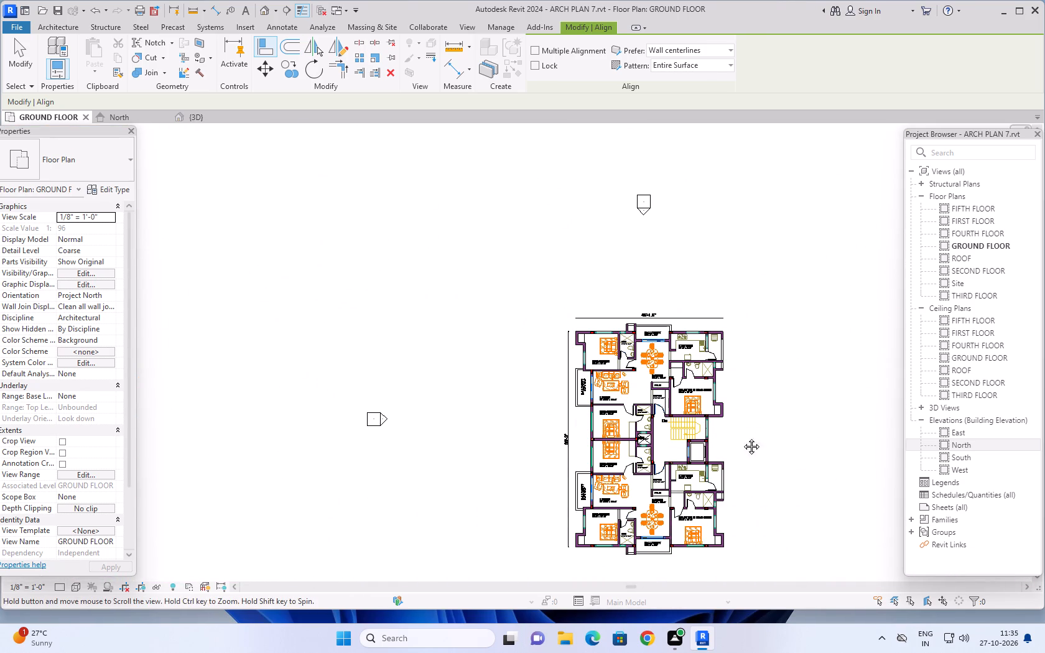
# Align the east edge of the south balcony's sliding door with the east edge of the opening in the CAD plan.
pyautogui.moveTo(742, 437); pyautogui.dragTo(712, 336, button='middle')
pyautogui.scroll(16, 621, 428)
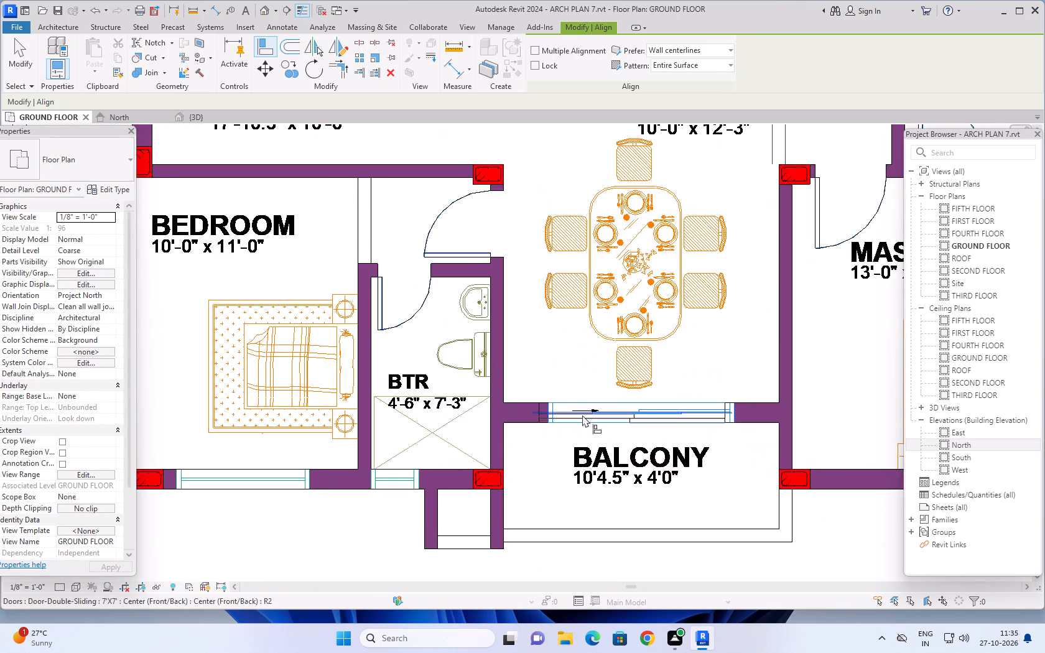
pyautogui.scroll(7, 582, 415)
pyautogui.scroll(-3, 616, 363)
pyautogui.moveTo(623, 348); pyautogui.dragTo(437, 312, button='middle')
pyautogui.scroll(-1, 615, 375)
pyautogui.scroll(9, 732, 354)
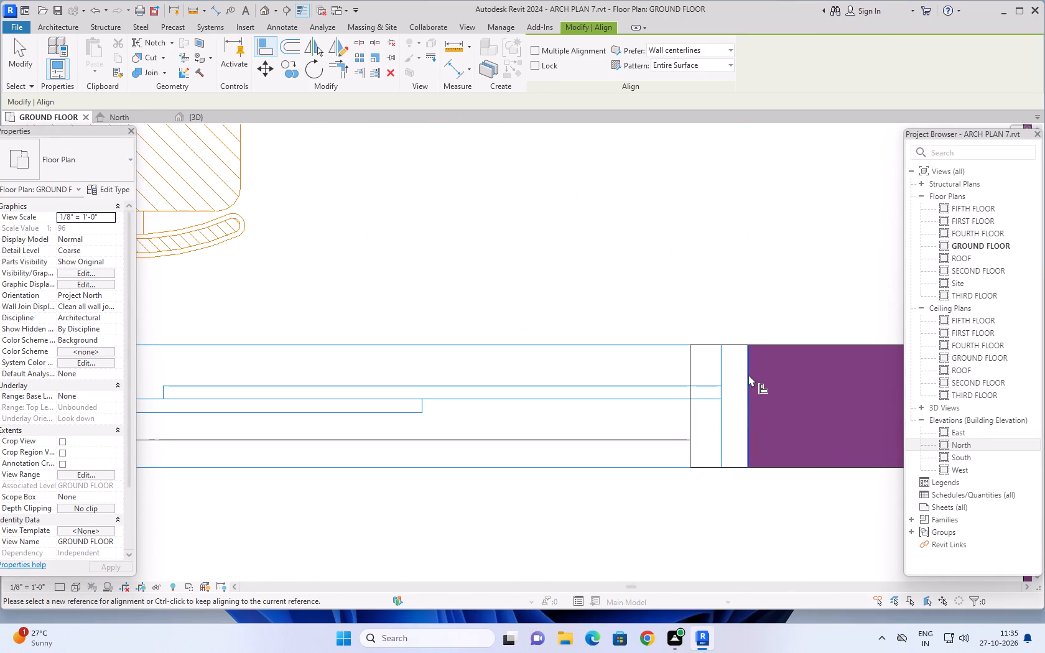
pyautogui.click(748, 373)
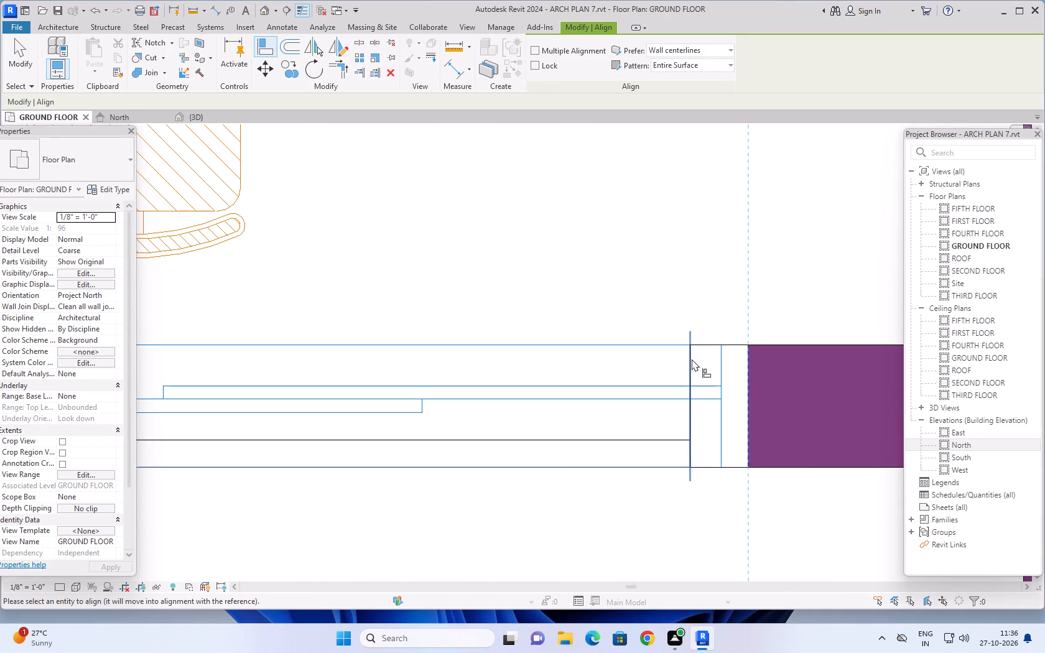
pyautogui.click(692, 359)
pyautogui.scroll(-10, 706, 436)
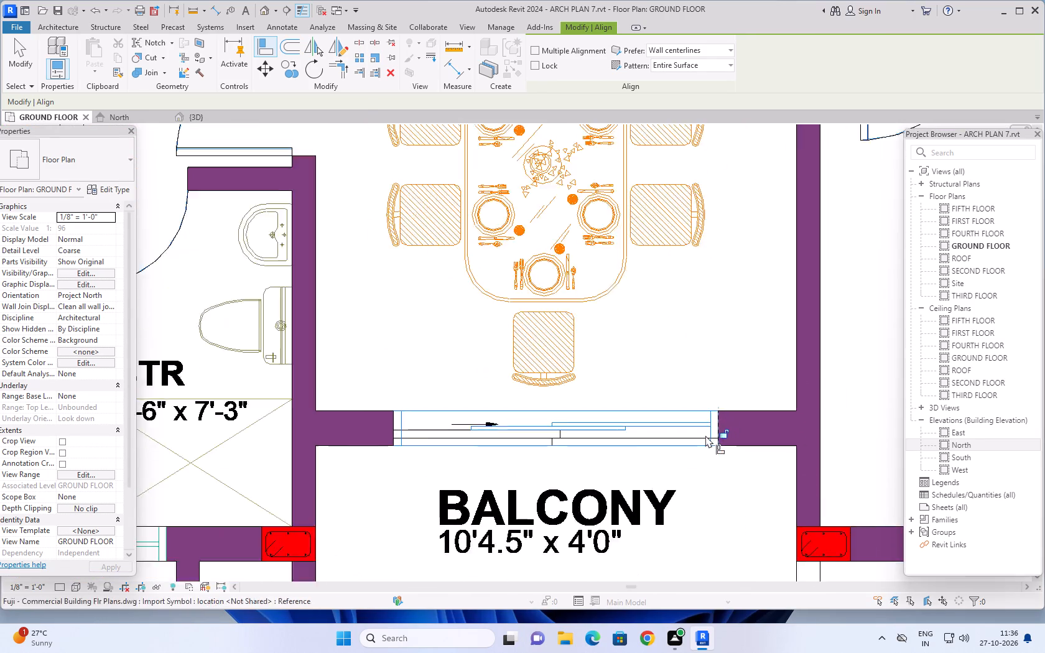
pyautogui.scroll(-3, 705, 435)
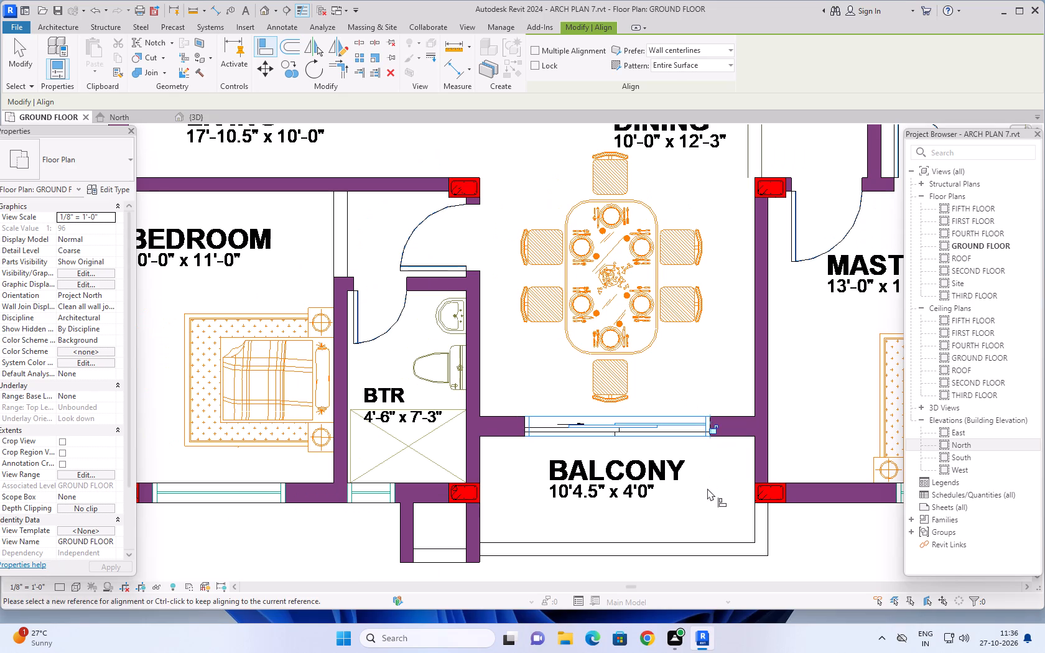
pyautogui.scroll(-7, 707, 488)
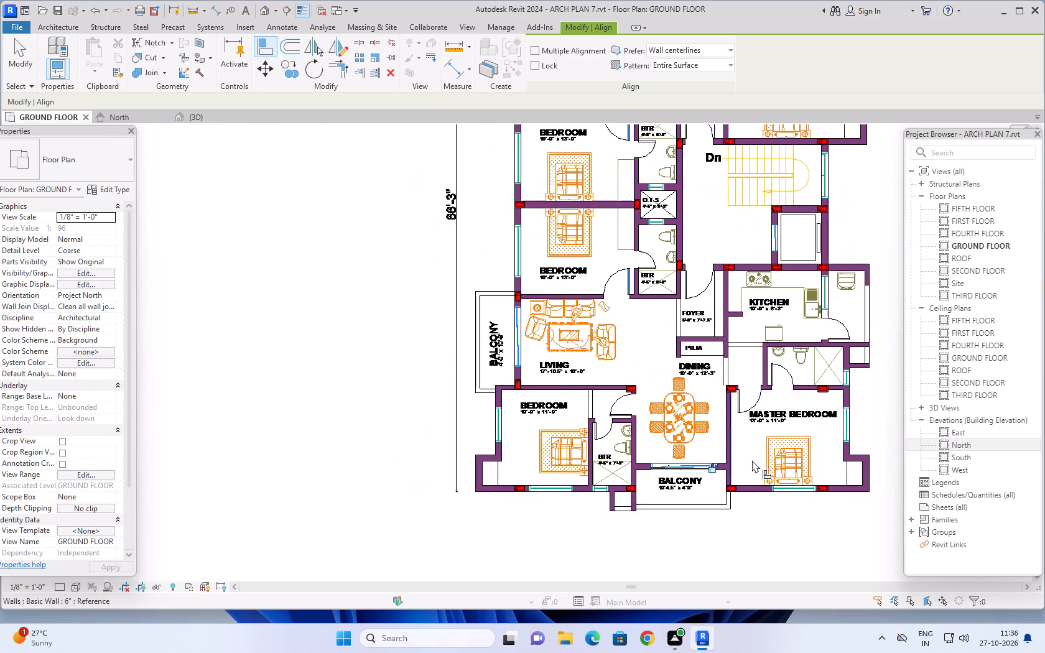
pyautogui.scroll(-3, 752, 460)
pyautogui.moveTo(859, 348); pyautogui.dragTo(681, 433, button='middle')
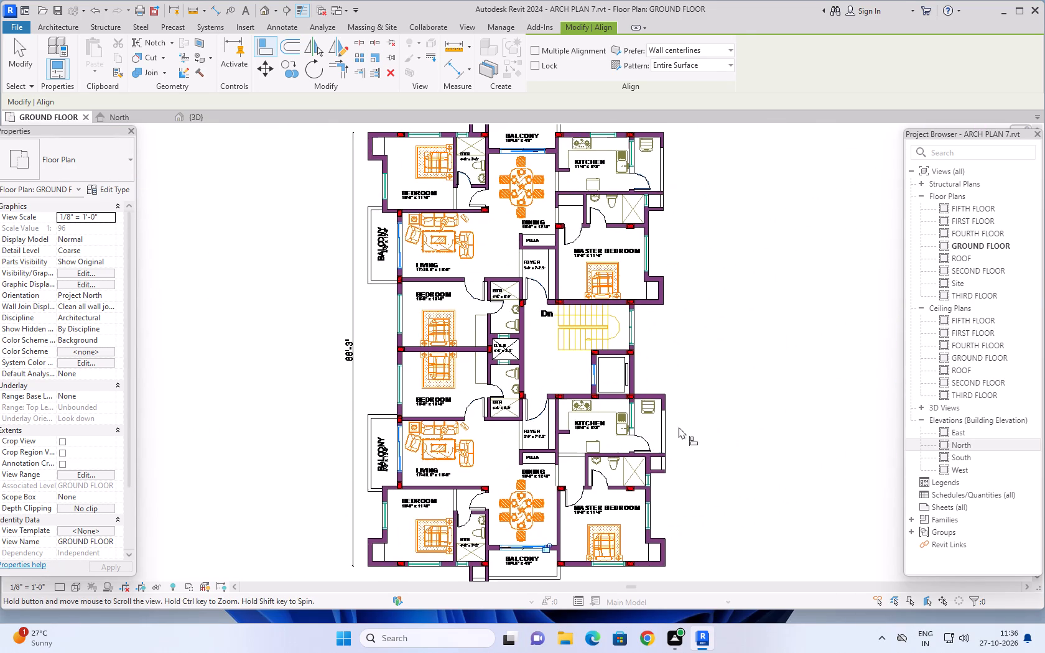
pyautogui.scroll(6, 647, 336)
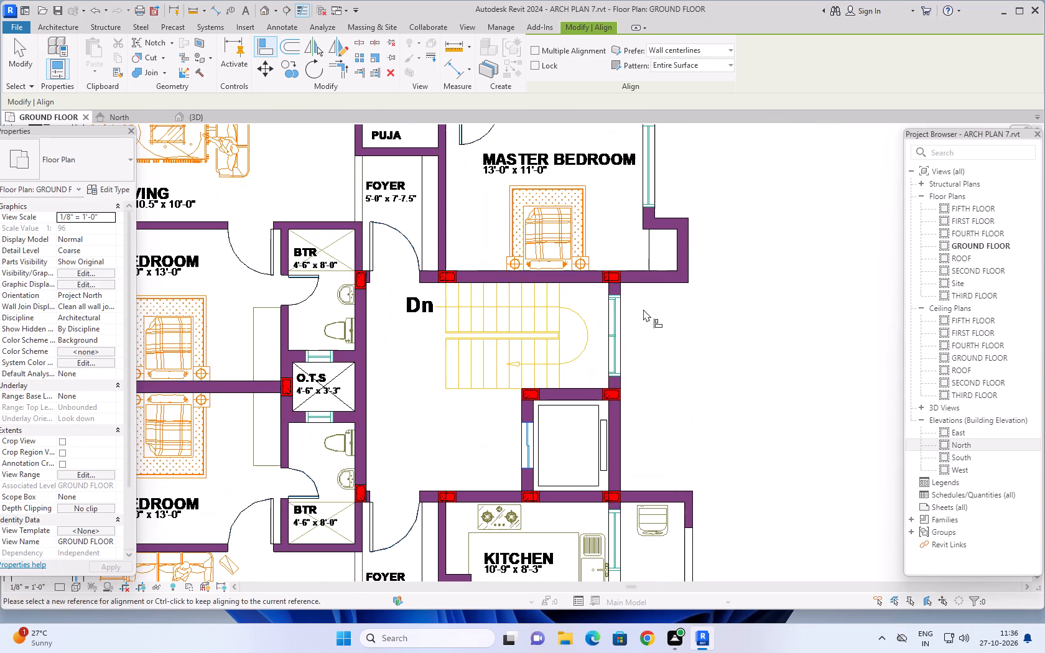
pyautogui.press('Escape')
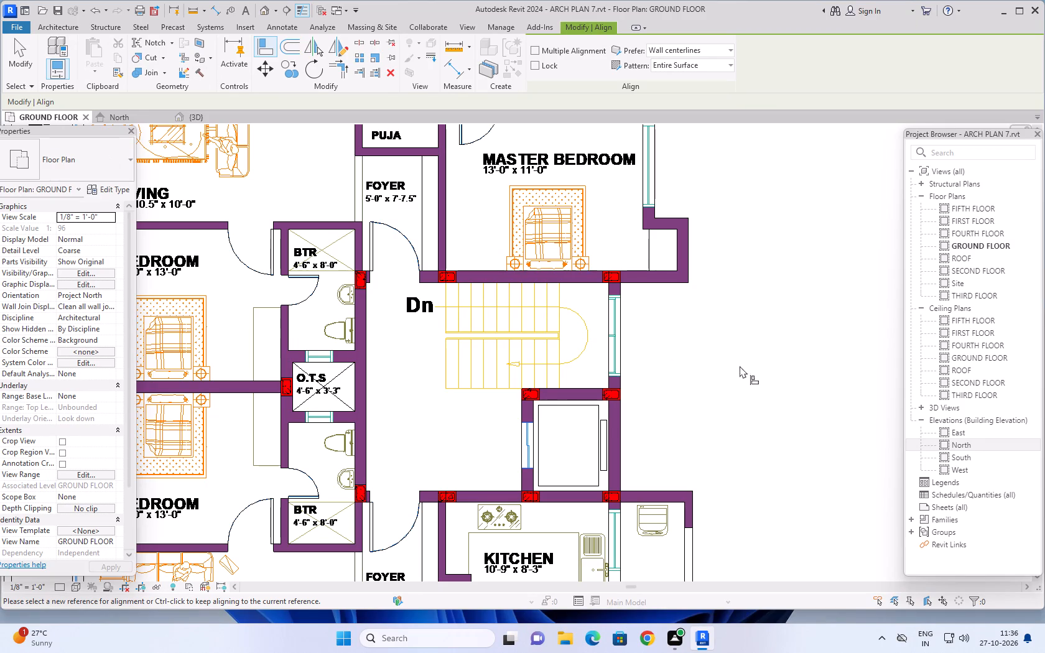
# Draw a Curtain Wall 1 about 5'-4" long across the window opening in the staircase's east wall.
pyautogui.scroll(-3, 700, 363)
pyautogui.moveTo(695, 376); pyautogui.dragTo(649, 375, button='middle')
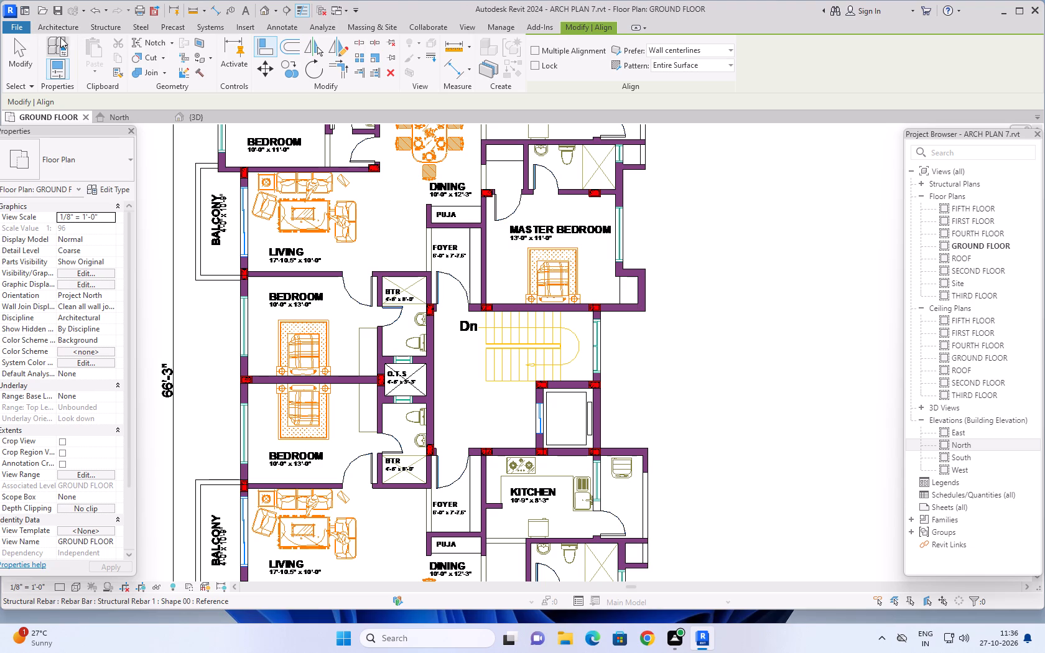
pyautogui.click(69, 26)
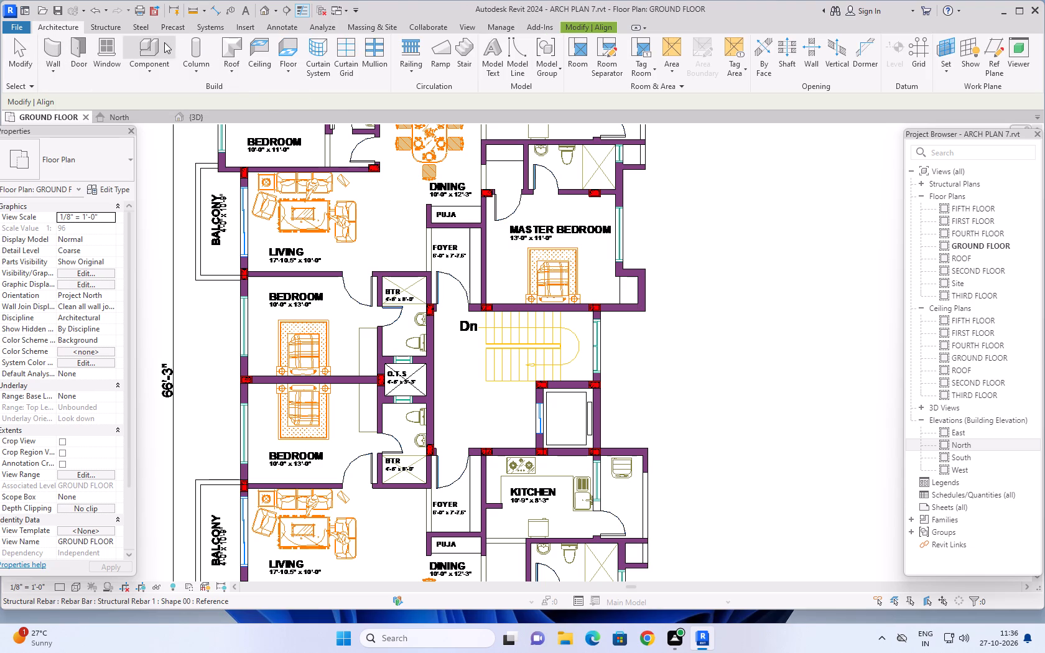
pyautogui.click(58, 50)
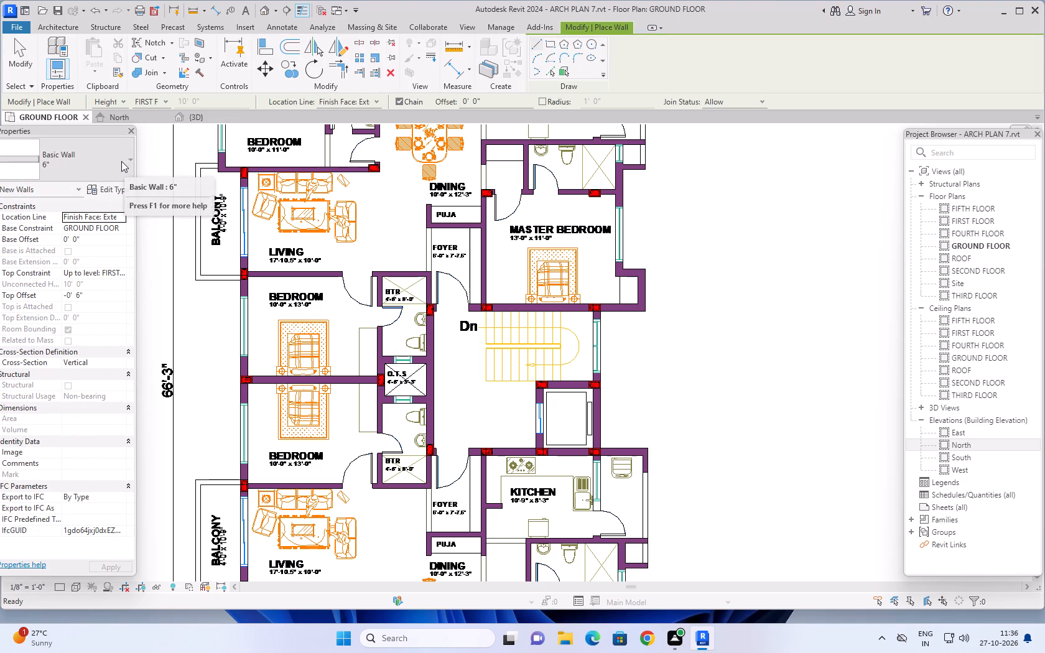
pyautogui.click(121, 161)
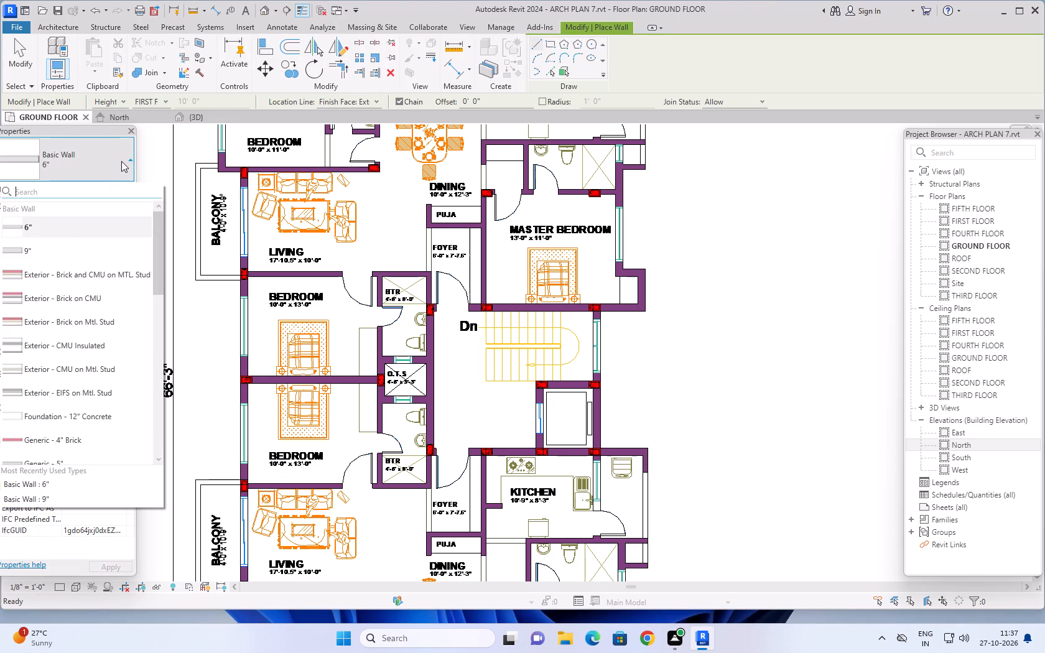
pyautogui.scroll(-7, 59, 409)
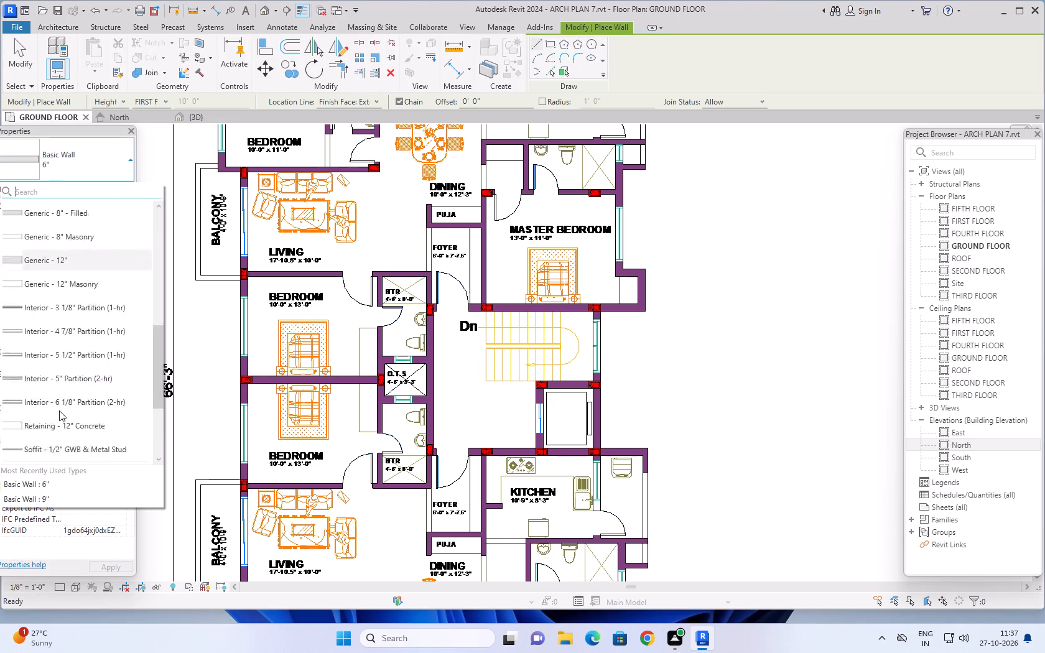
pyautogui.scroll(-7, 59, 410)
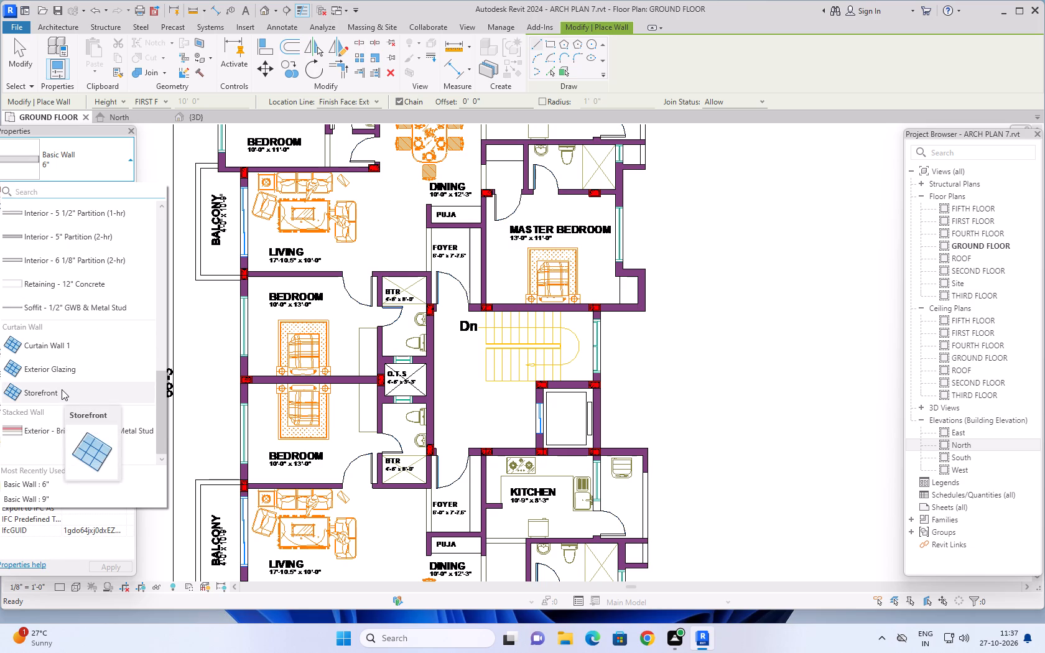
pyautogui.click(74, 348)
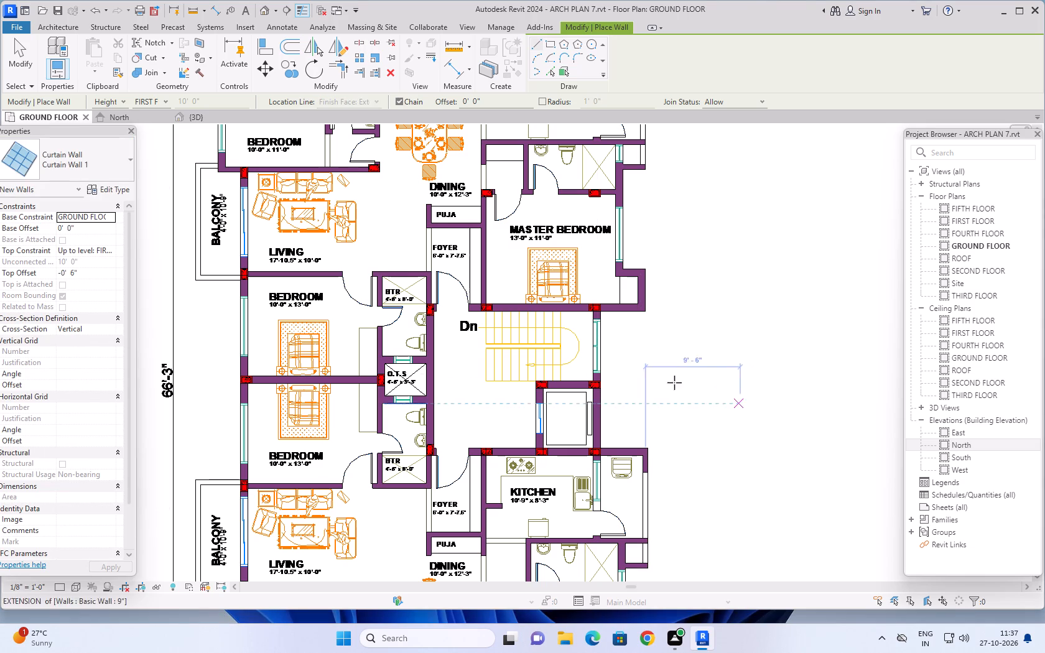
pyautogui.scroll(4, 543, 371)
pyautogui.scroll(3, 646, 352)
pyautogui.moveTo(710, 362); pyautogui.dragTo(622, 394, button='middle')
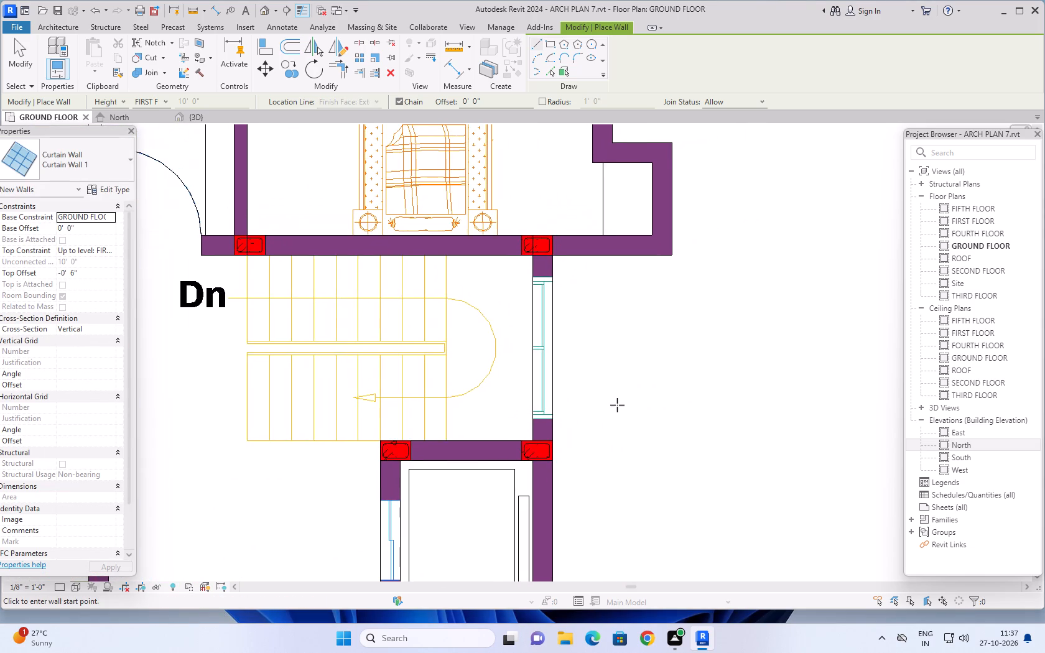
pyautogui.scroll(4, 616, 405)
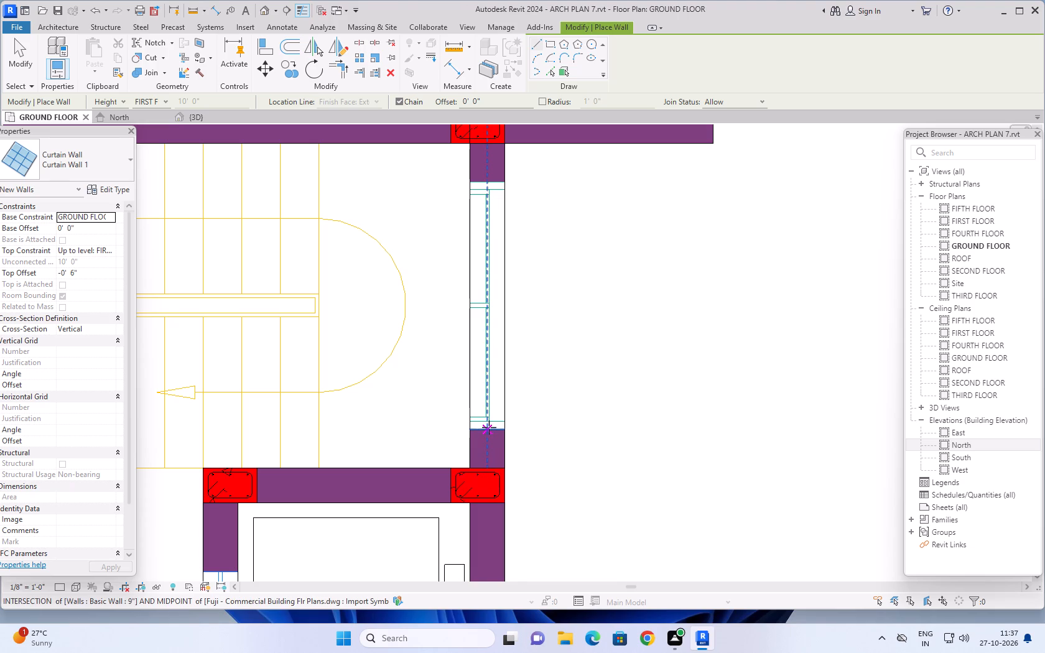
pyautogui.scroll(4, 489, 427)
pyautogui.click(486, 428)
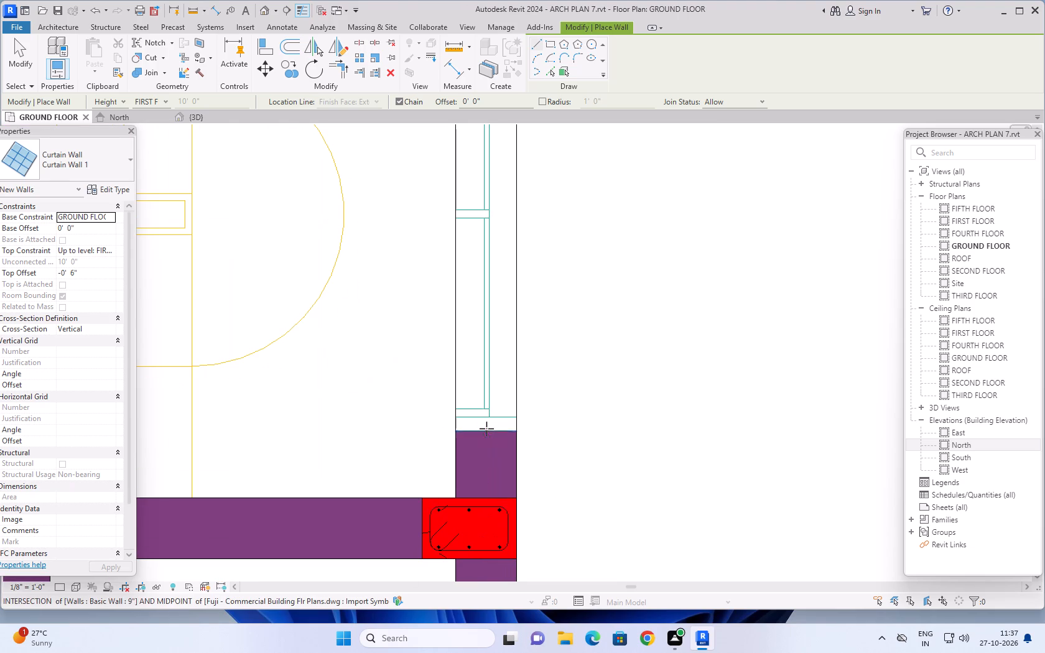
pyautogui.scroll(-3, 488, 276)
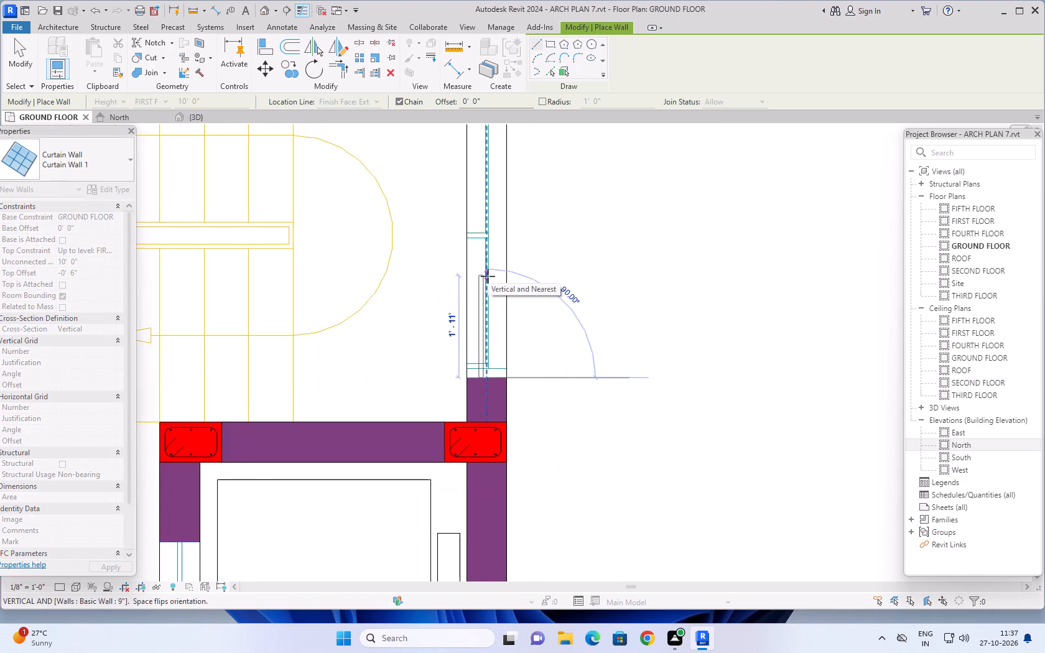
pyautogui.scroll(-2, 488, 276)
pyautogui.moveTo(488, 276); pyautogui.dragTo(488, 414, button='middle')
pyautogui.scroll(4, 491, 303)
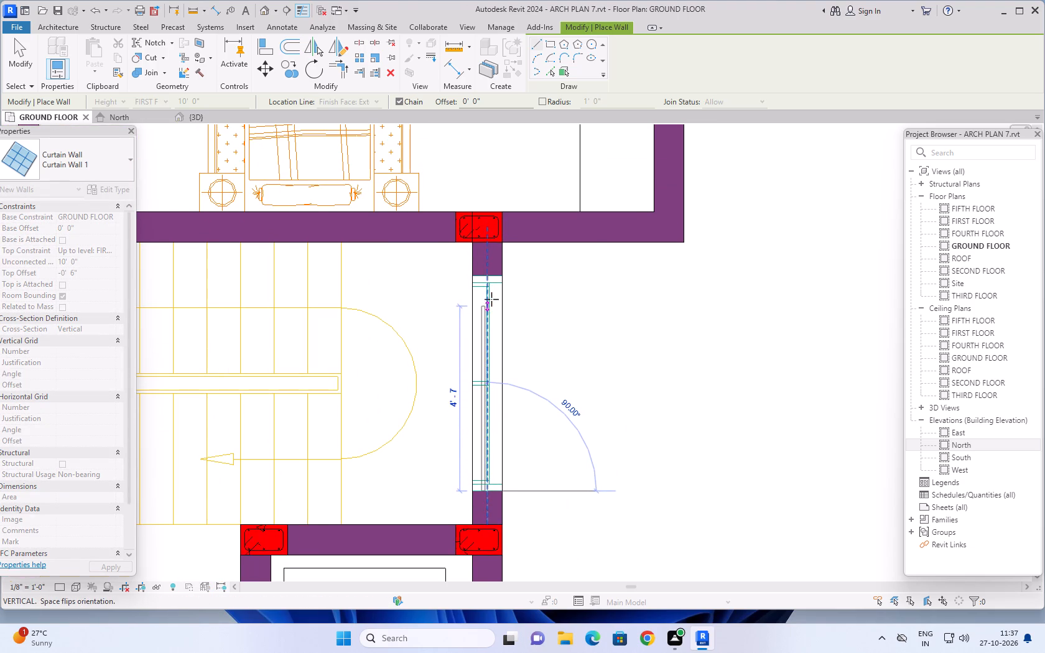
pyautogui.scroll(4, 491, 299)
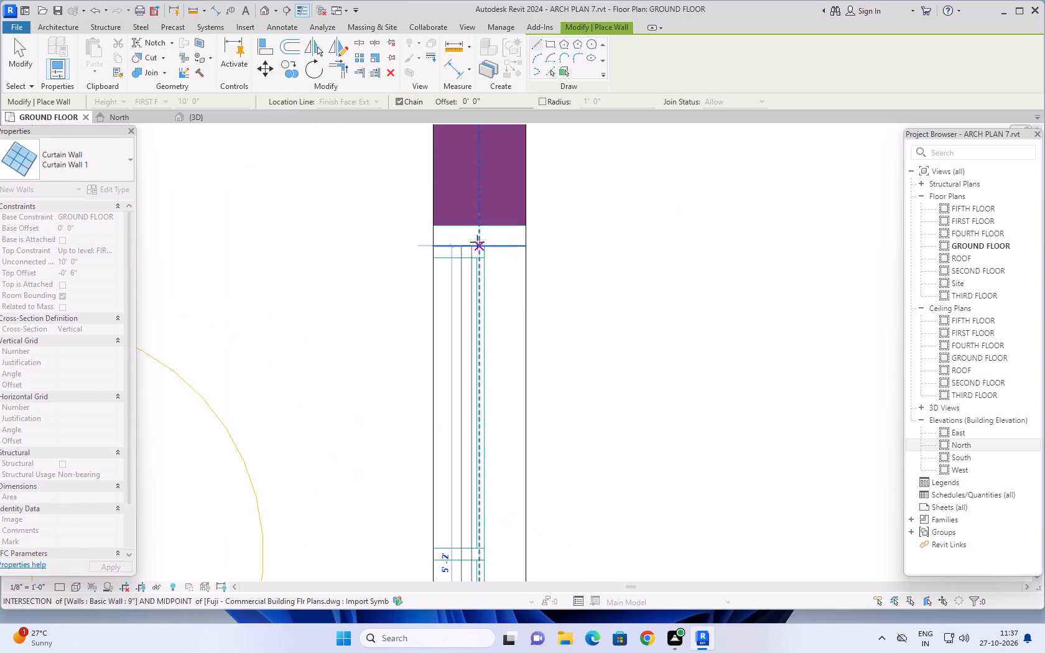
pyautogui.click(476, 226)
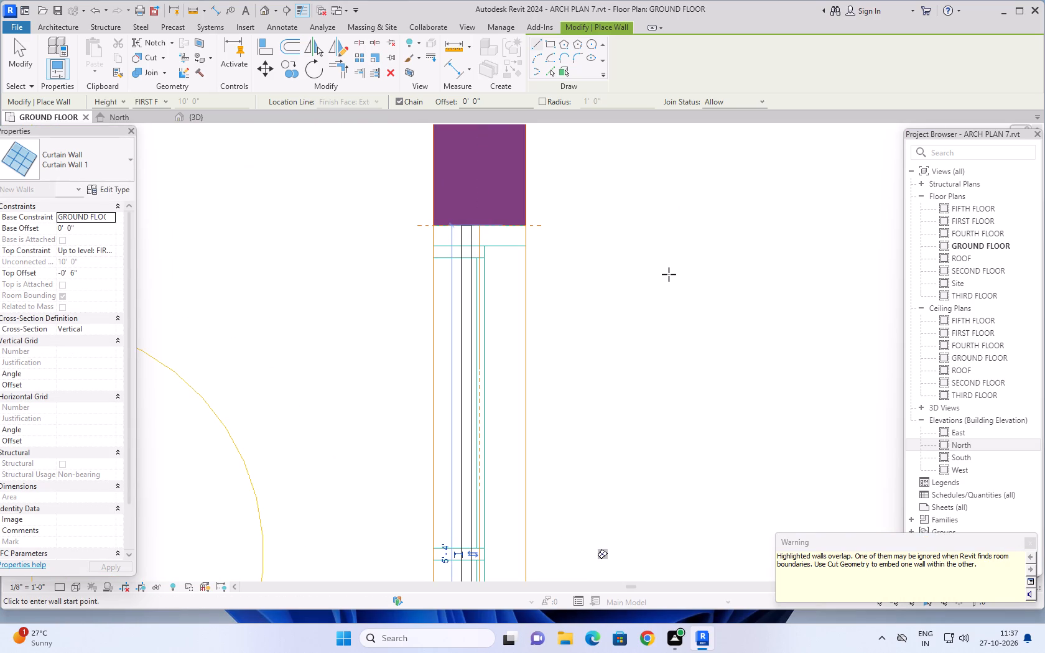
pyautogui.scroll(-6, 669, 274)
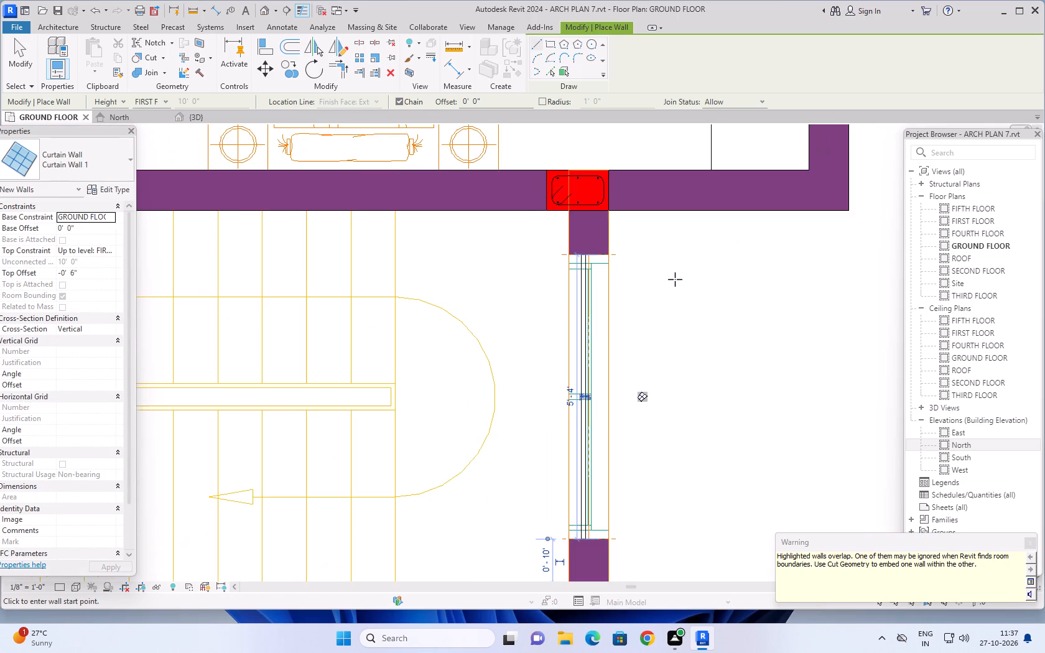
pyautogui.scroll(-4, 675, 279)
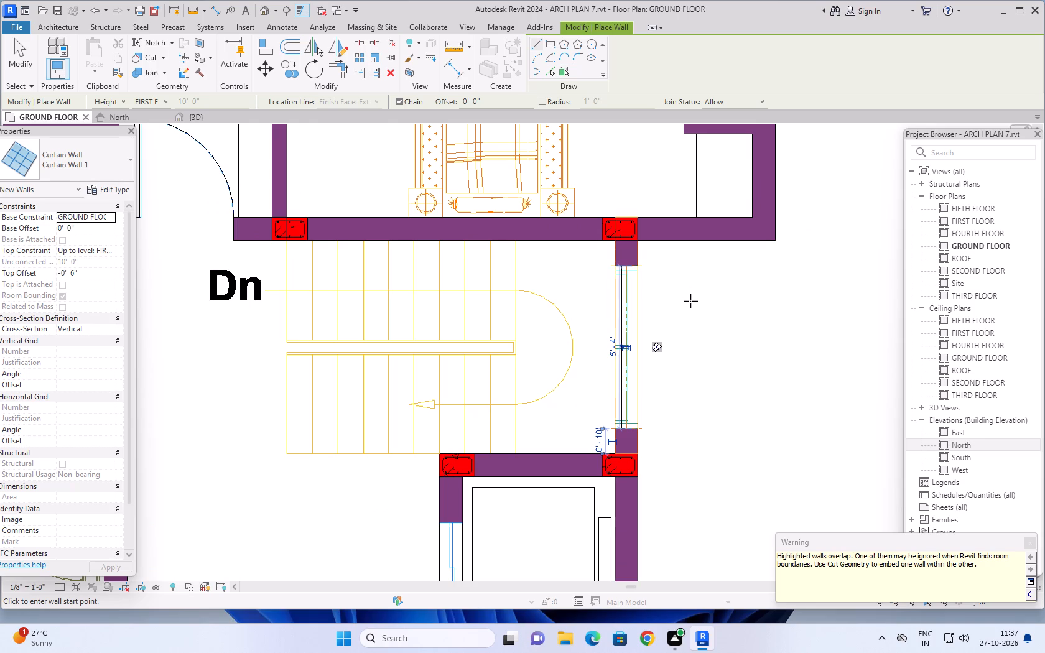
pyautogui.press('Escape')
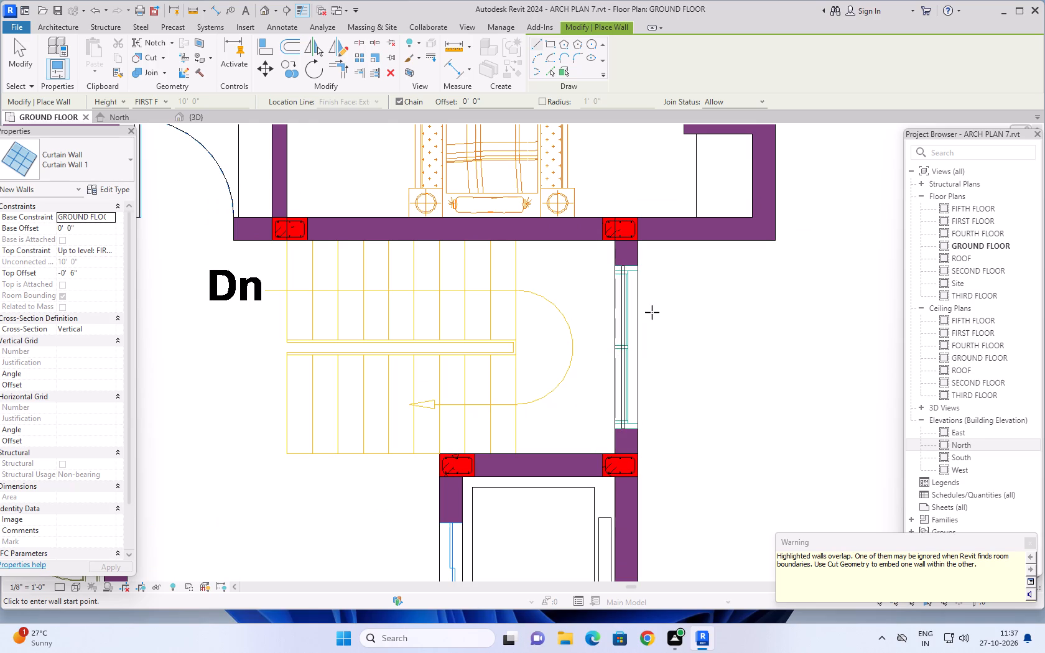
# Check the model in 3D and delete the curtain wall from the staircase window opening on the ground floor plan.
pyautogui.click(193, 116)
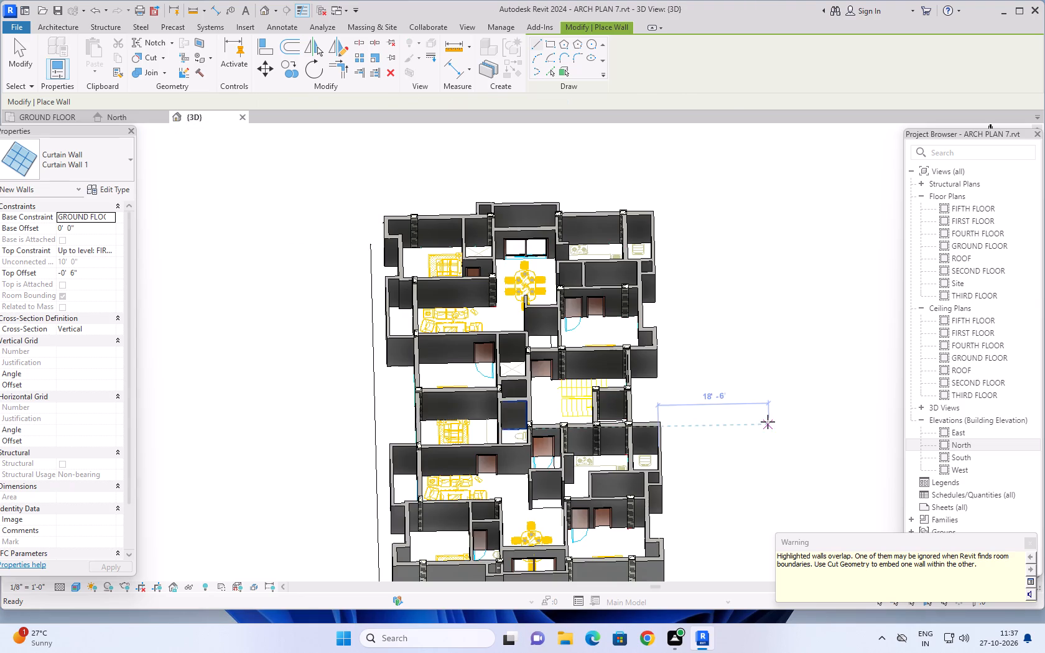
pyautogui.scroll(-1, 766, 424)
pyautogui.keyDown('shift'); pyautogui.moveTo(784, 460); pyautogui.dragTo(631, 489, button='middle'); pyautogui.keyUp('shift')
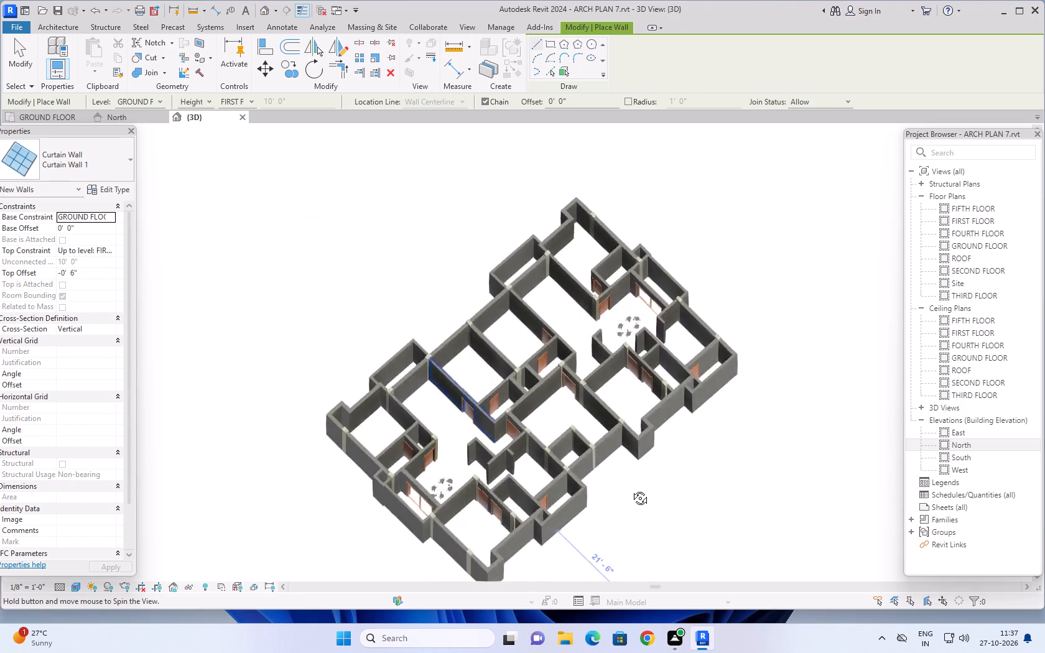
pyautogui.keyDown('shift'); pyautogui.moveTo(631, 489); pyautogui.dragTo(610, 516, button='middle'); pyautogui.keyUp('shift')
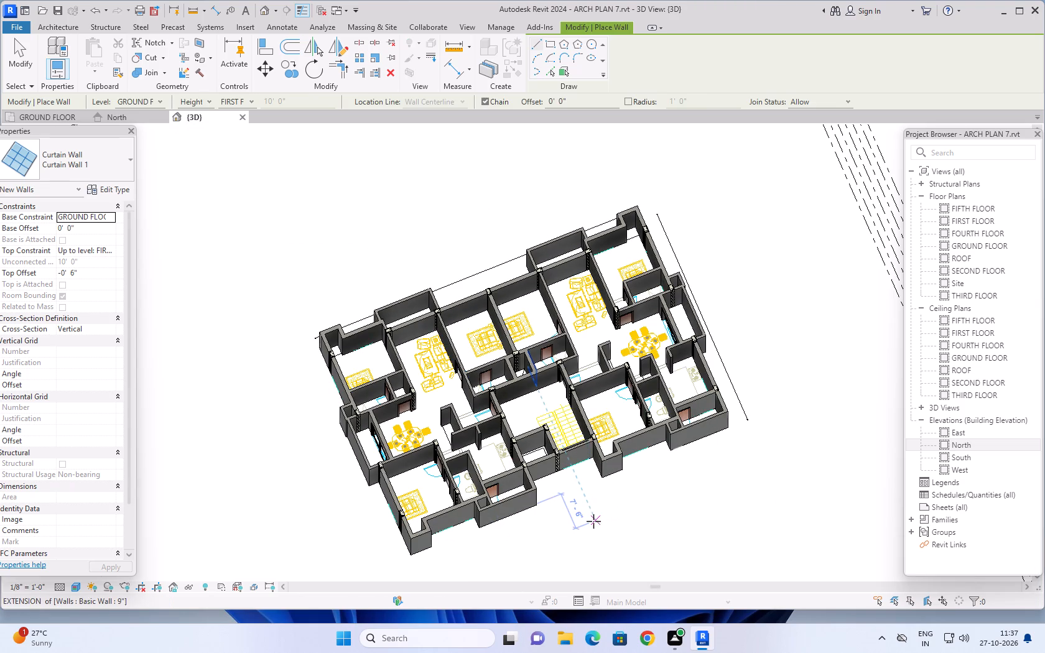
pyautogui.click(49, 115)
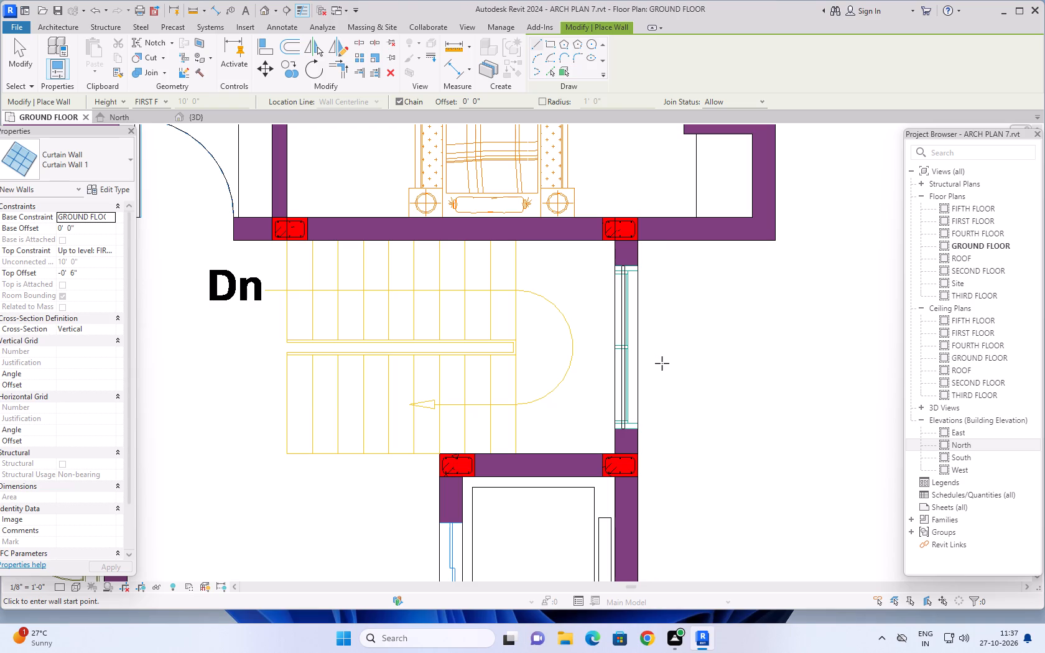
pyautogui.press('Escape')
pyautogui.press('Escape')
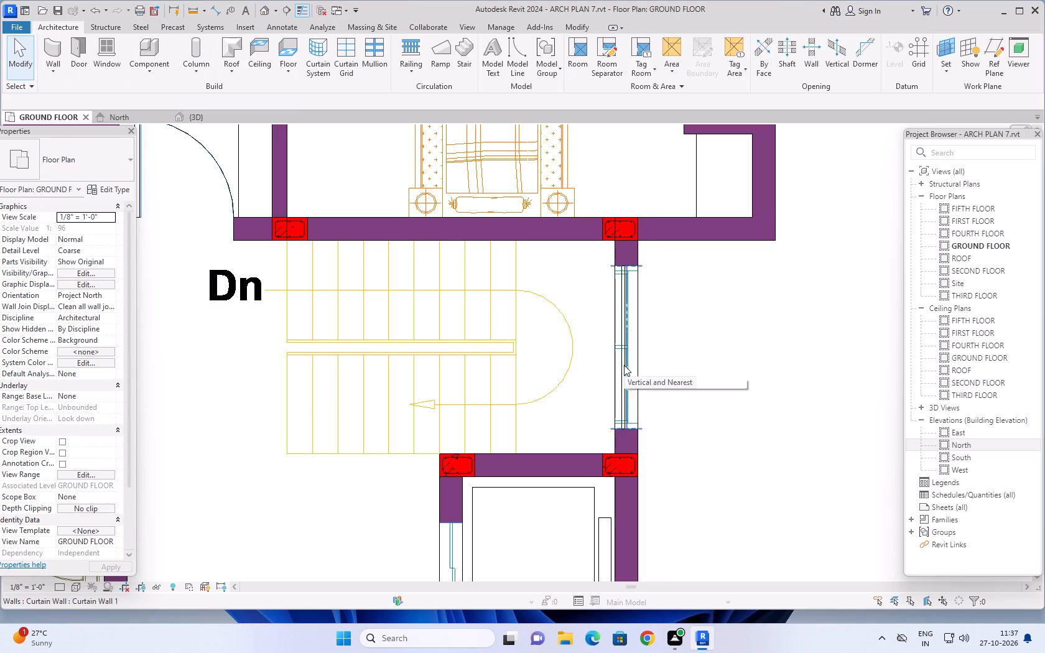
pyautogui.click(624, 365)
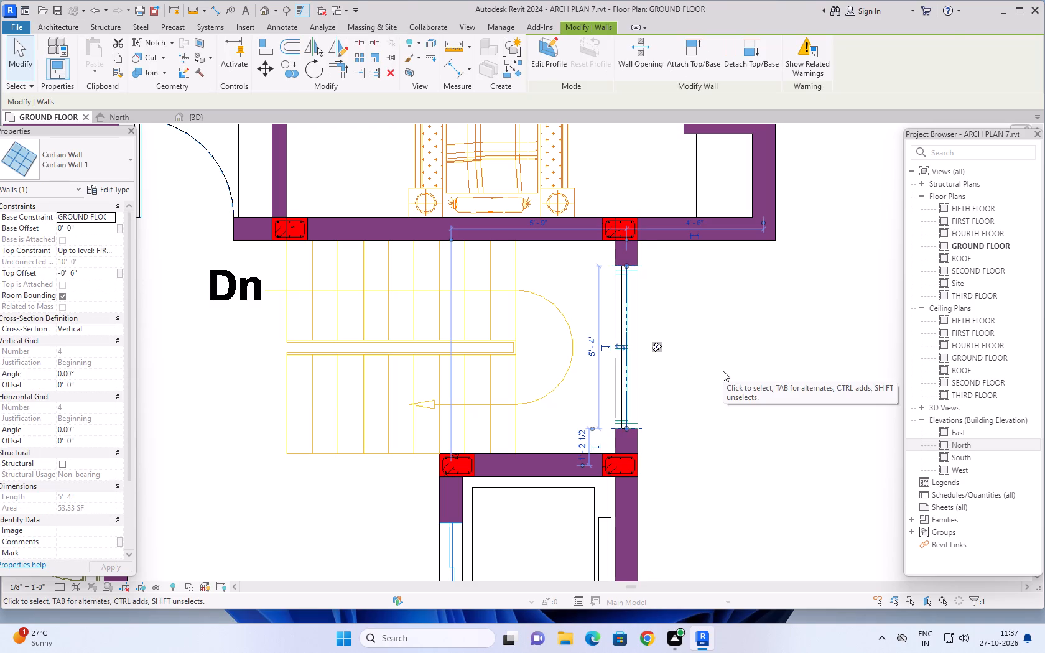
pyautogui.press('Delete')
# Split the staircase's east wall with a 0' 1" joint gap at the south edge of the window opening.
pyautogui.click(637, 361)
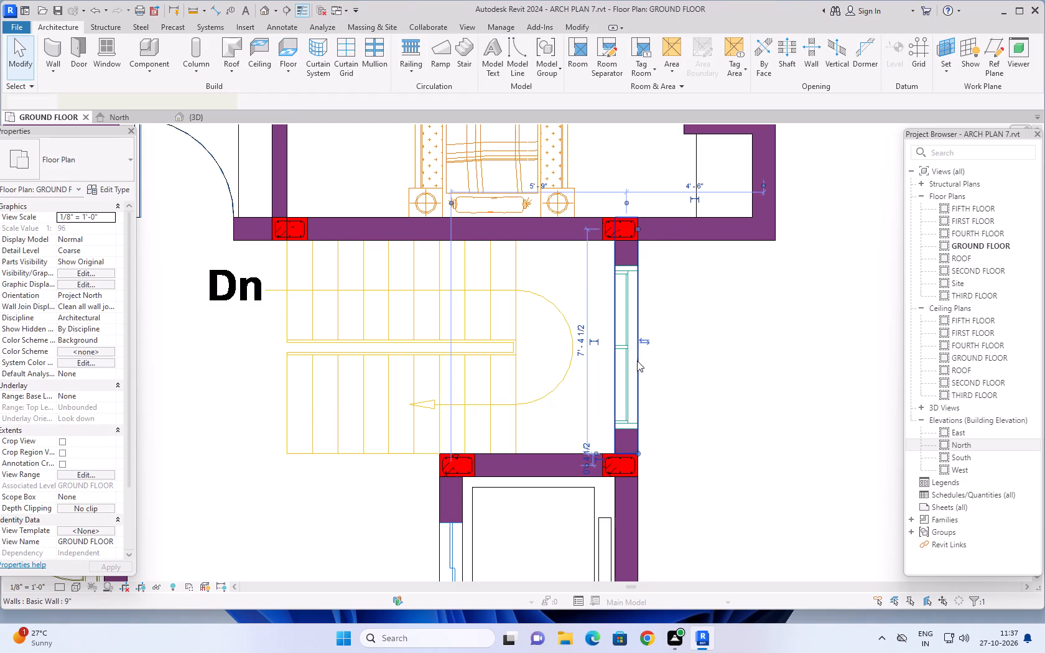
pyautogui.moveTo(730, 349); pyautogui.dragTo(728, 354, button='middle')
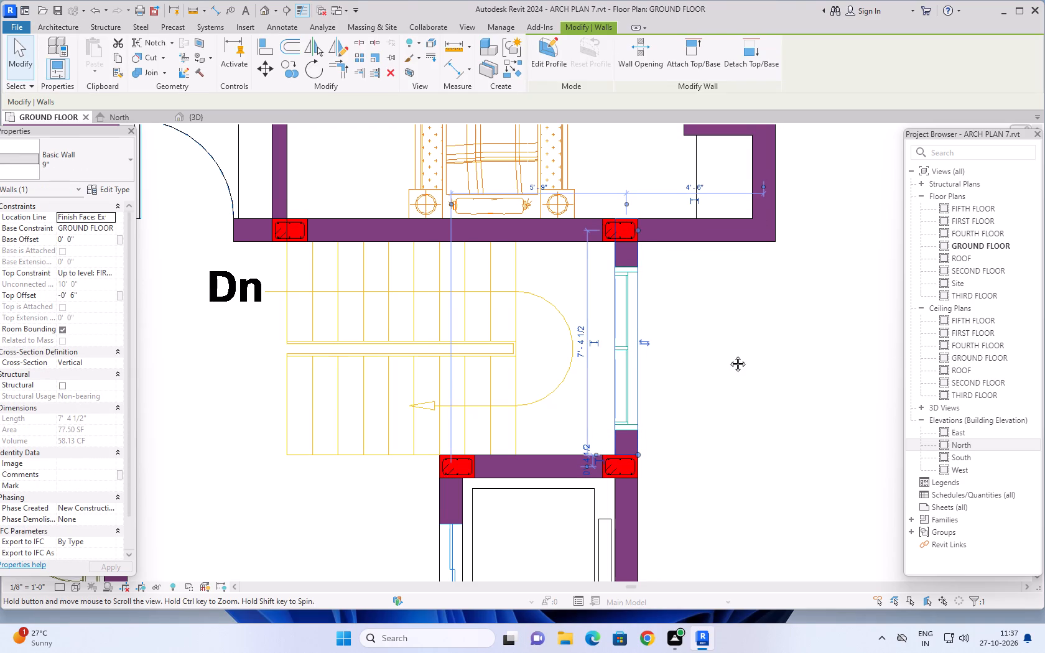
pyautogui.moveTo(728, 354); pyautogui.dragTo(715, 386, button='middle')
pyautogui.scroll(1, 691, 333)
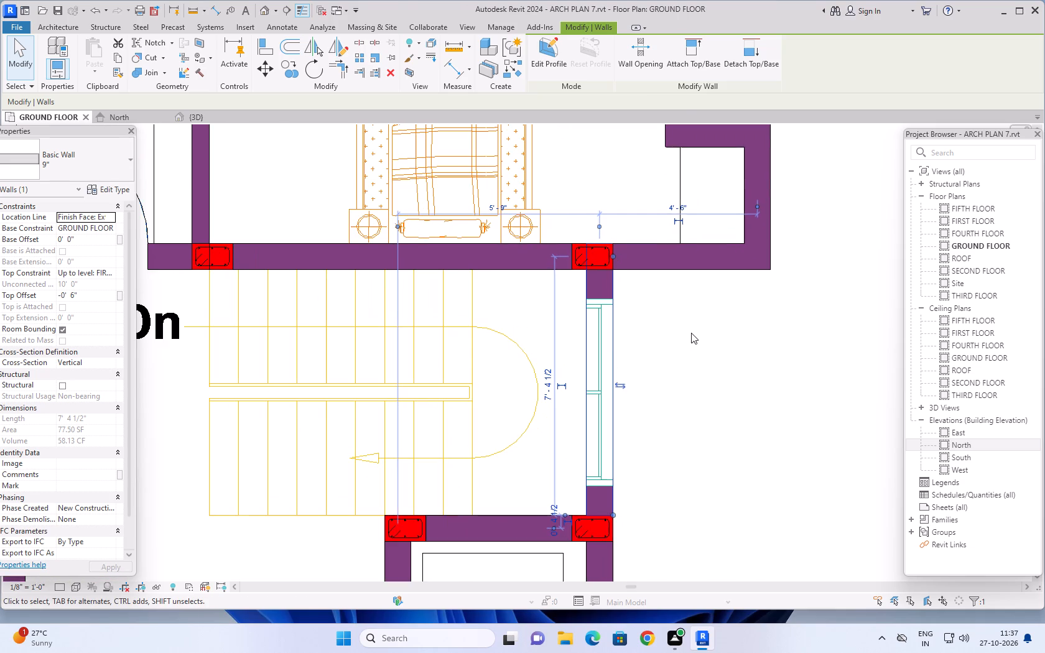
pyautogui.scroll(1, 691, 333)
pyautogui.scroll(-1, 690, 332)
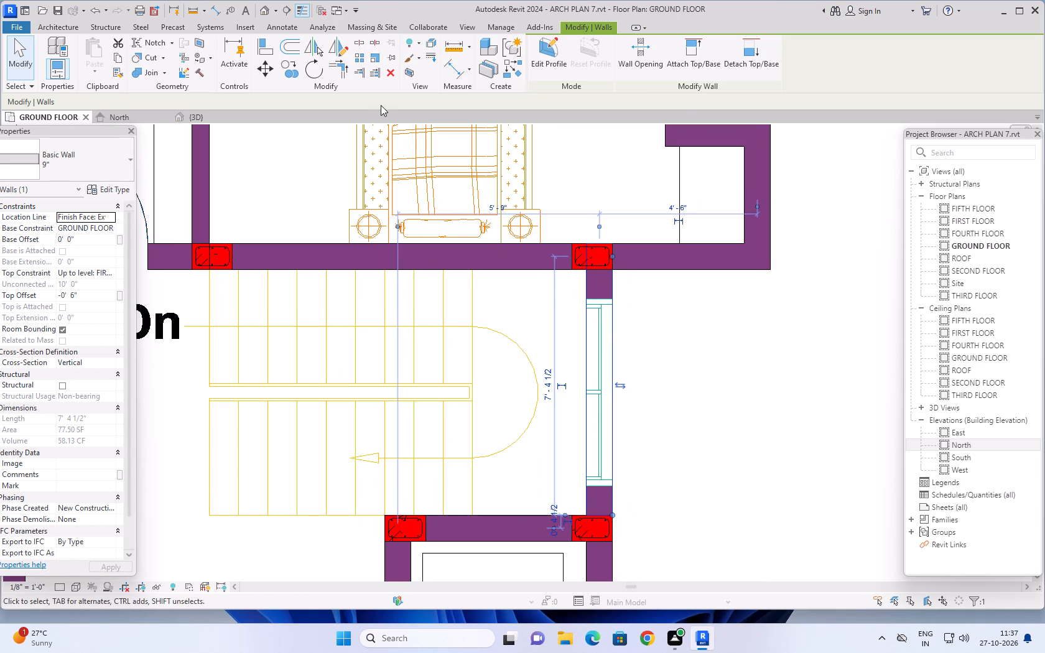
pyautogui.click(373, 40)
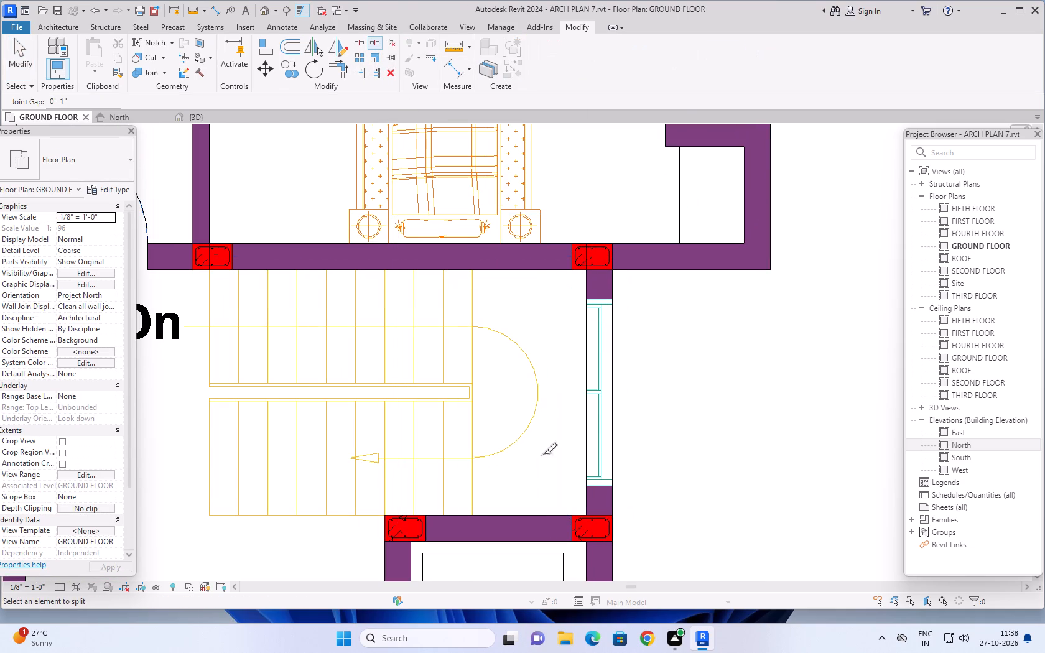
pyautogui.scroll(3, 588, 487)
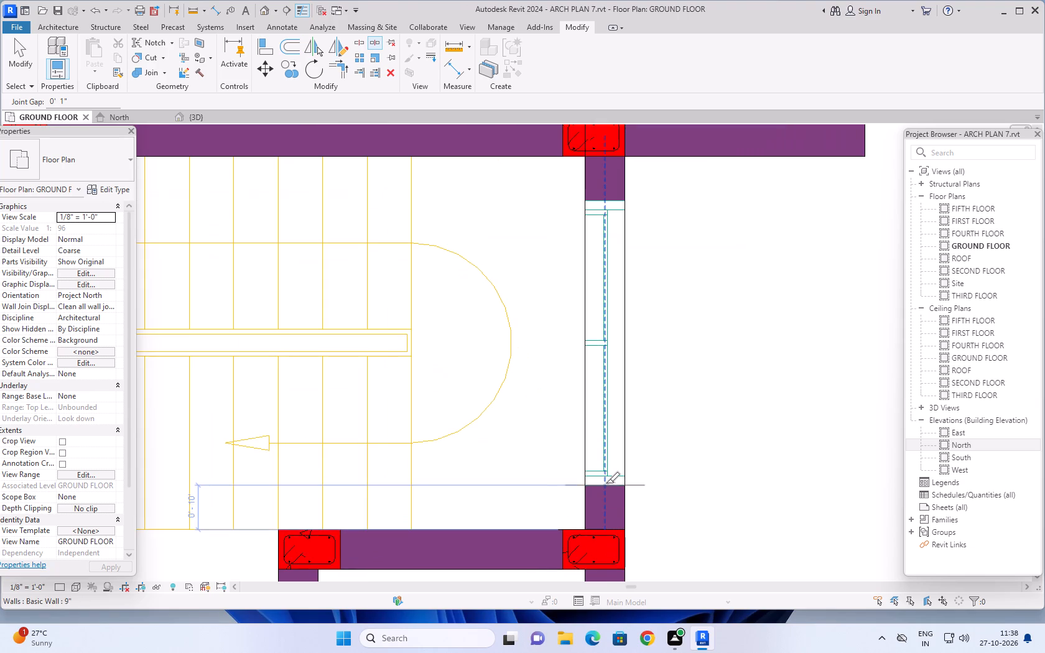
pyautogui.click(606, 483)
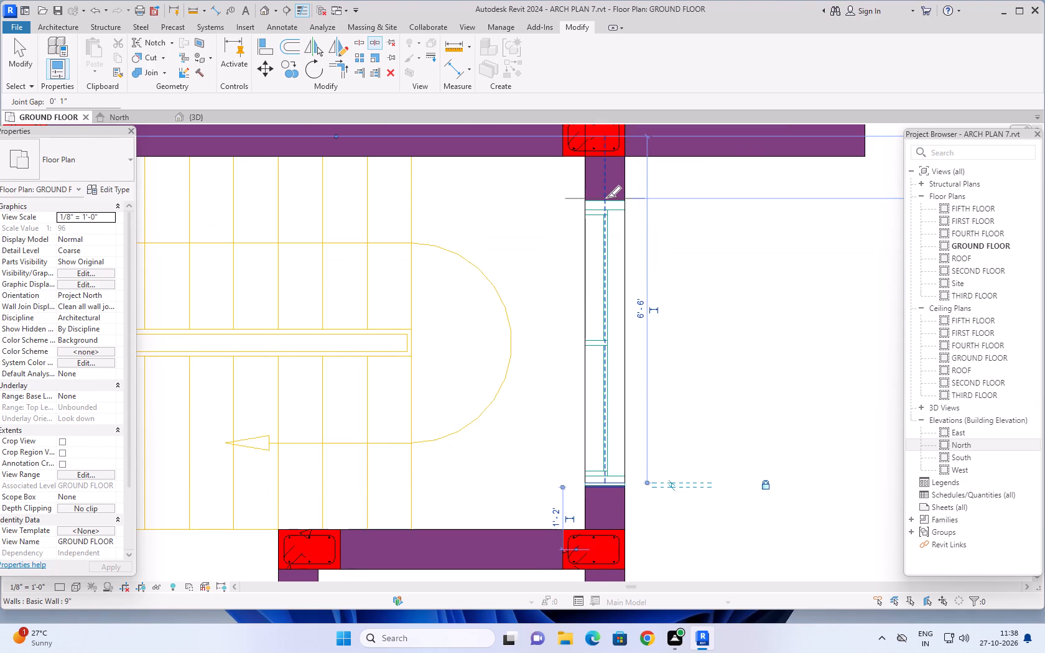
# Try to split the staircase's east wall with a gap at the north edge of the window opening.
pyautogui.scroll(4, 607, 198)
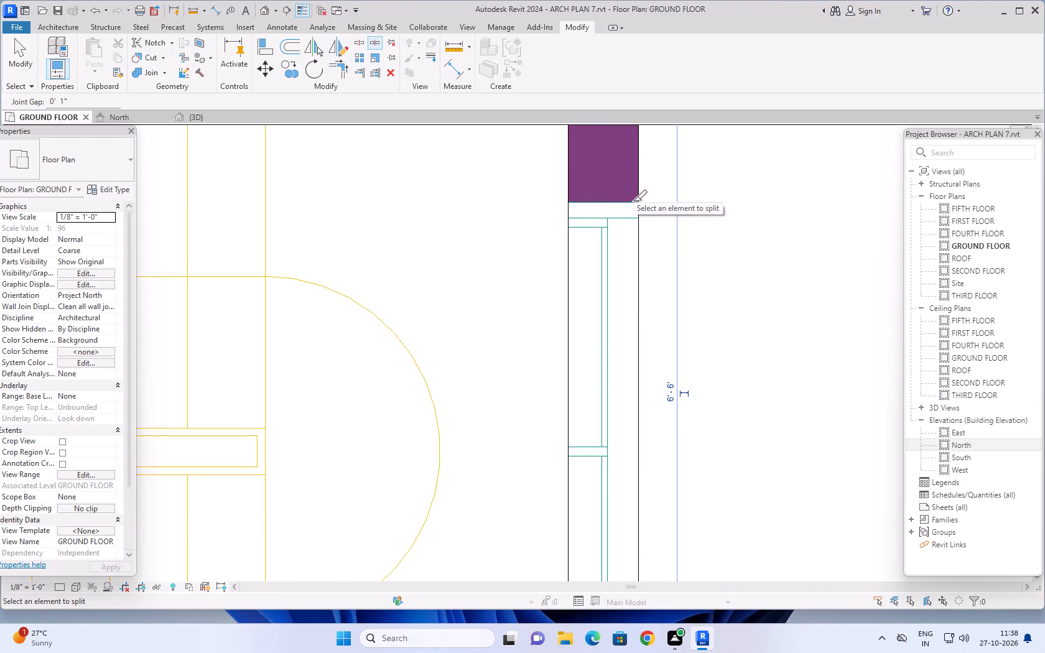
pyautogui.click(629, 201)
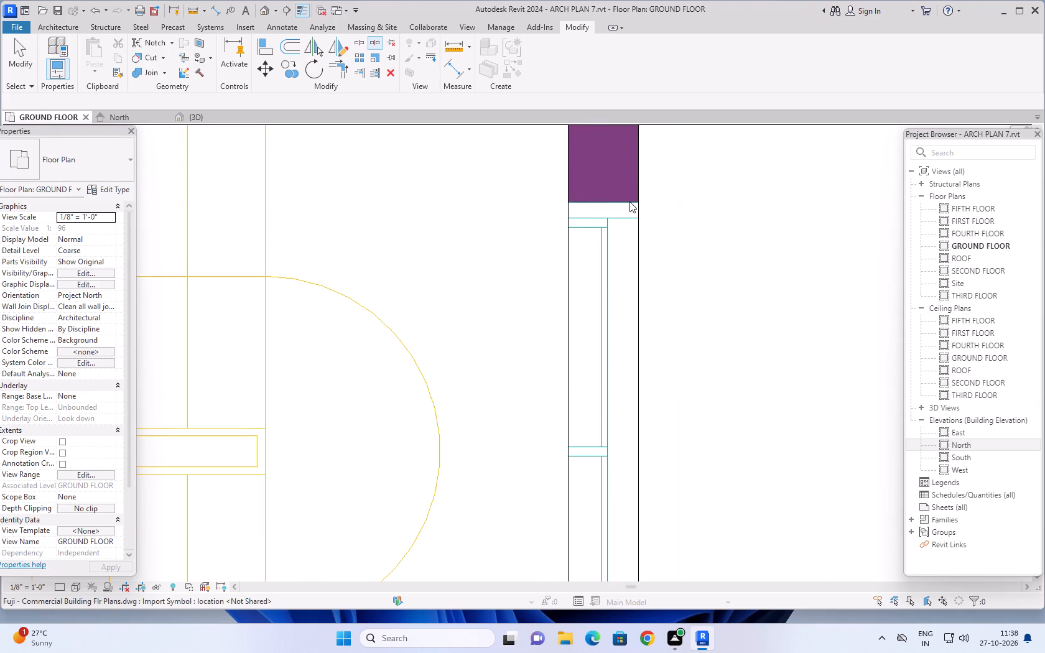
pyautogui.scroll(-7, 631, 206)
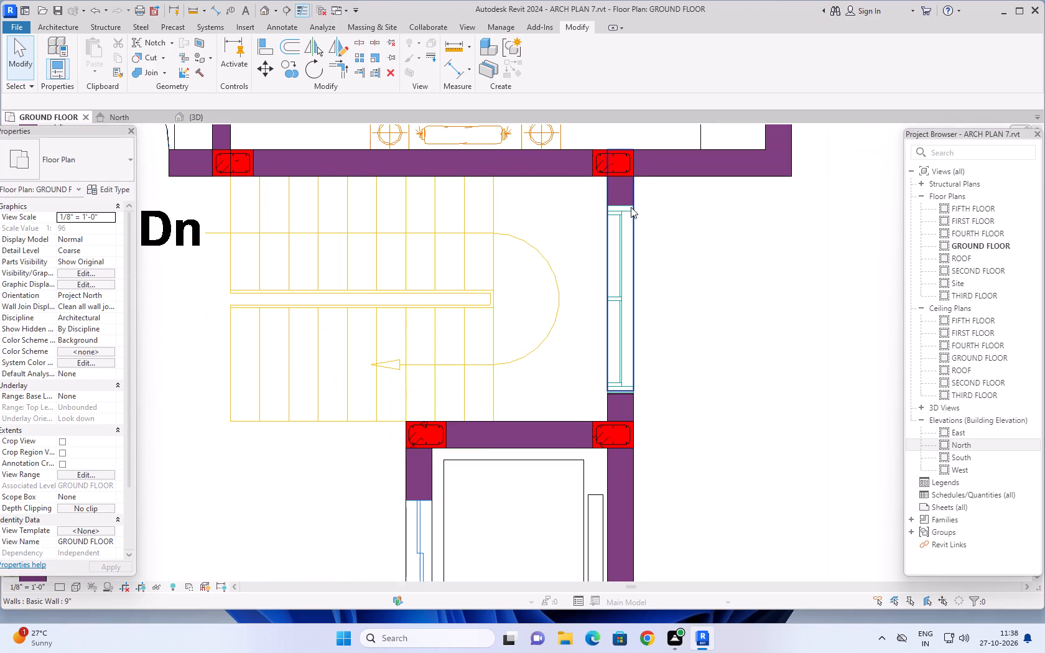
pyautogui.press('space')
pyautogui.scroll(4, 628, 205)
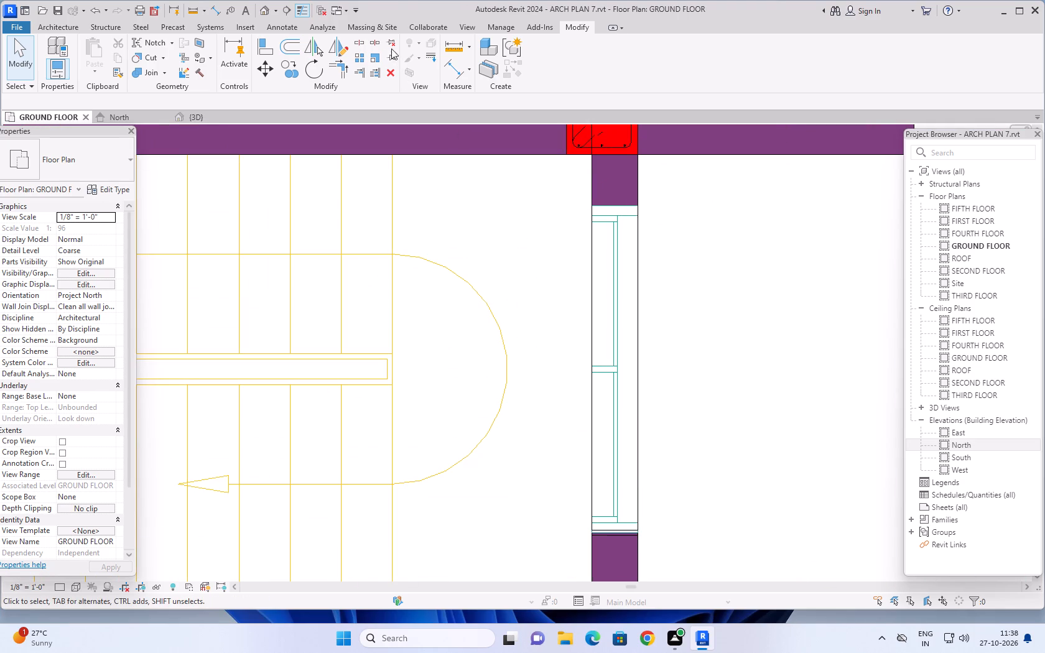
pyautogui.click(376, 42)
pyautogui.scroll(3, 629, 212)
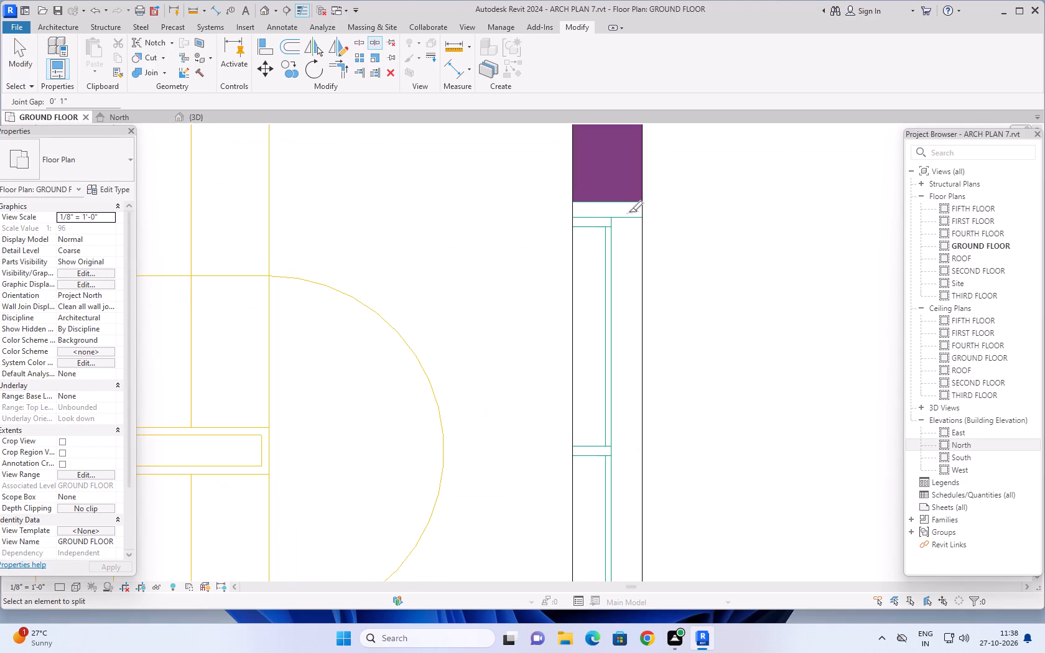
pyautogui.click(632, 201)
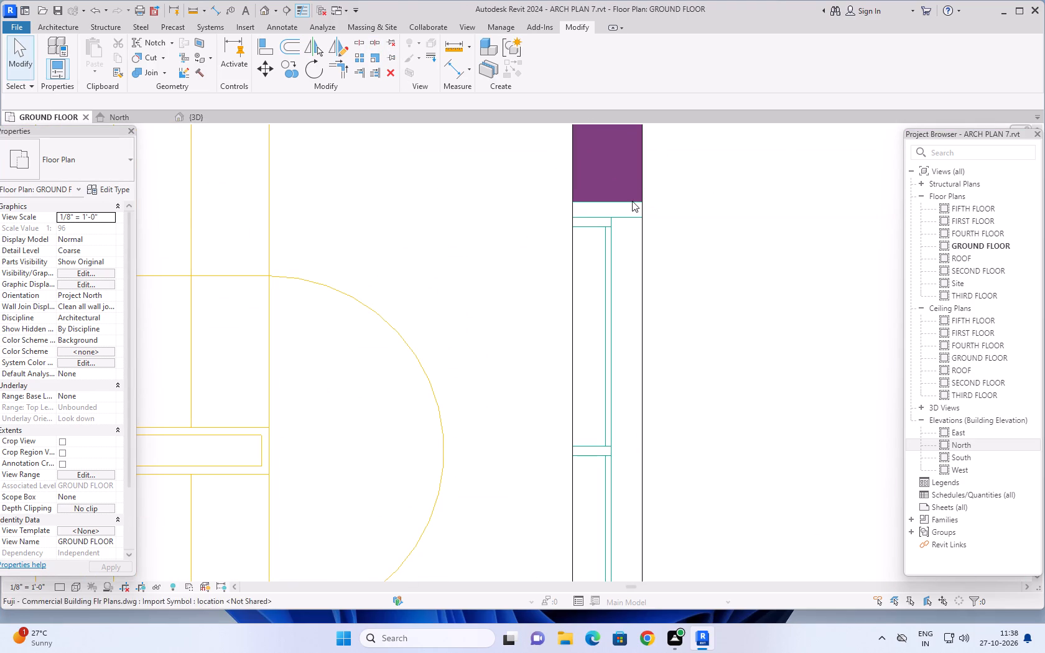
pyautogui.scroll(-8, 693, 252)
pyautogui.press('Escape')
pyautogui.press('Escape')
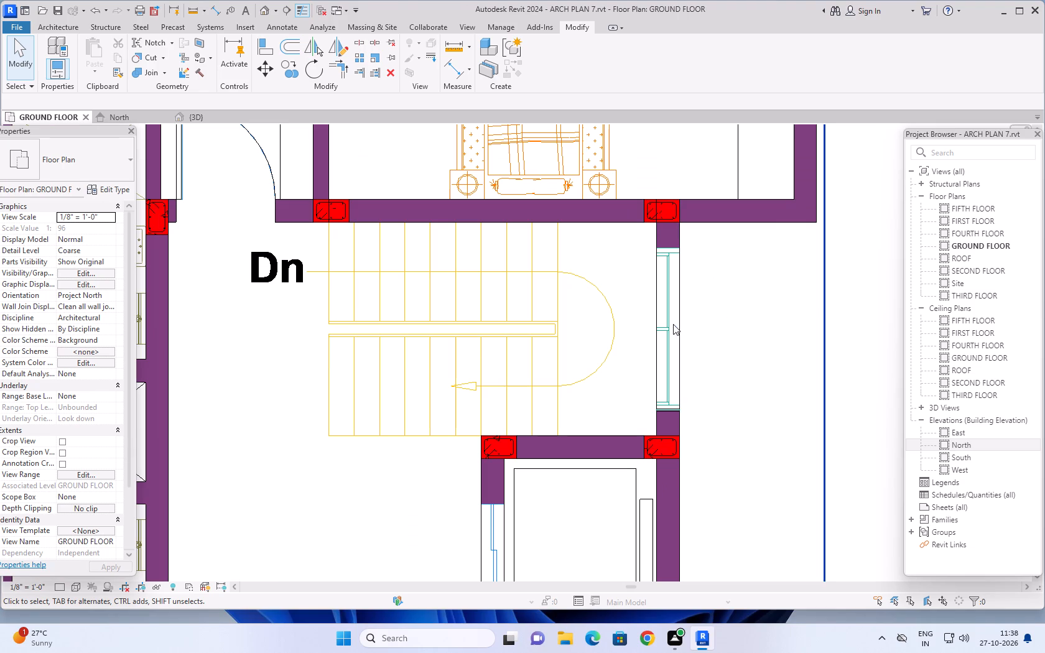
# Split the staircase's east wall with a 0' 1" joint gap at the north edge of the window opening.
pyautogui.click(680, 320)
pyautogui.scroll(-2, 751, 318)
pyautogui.moveTo(780, 312); pyautogui.dragTo(689, 343, button='middle')
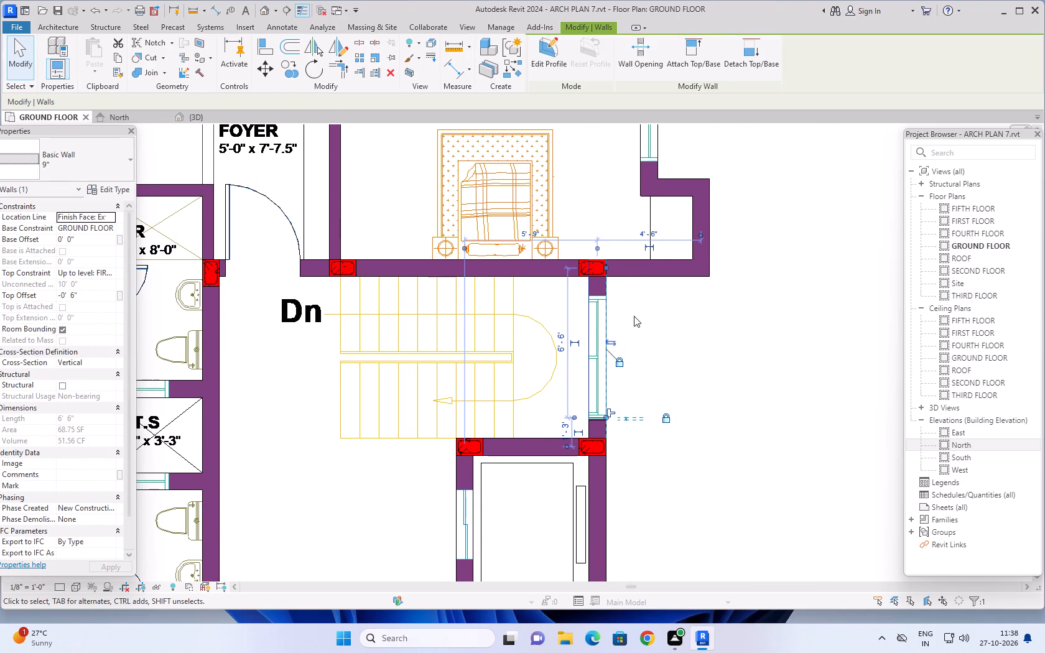
pyautogui.scroll(2, 618, 279)
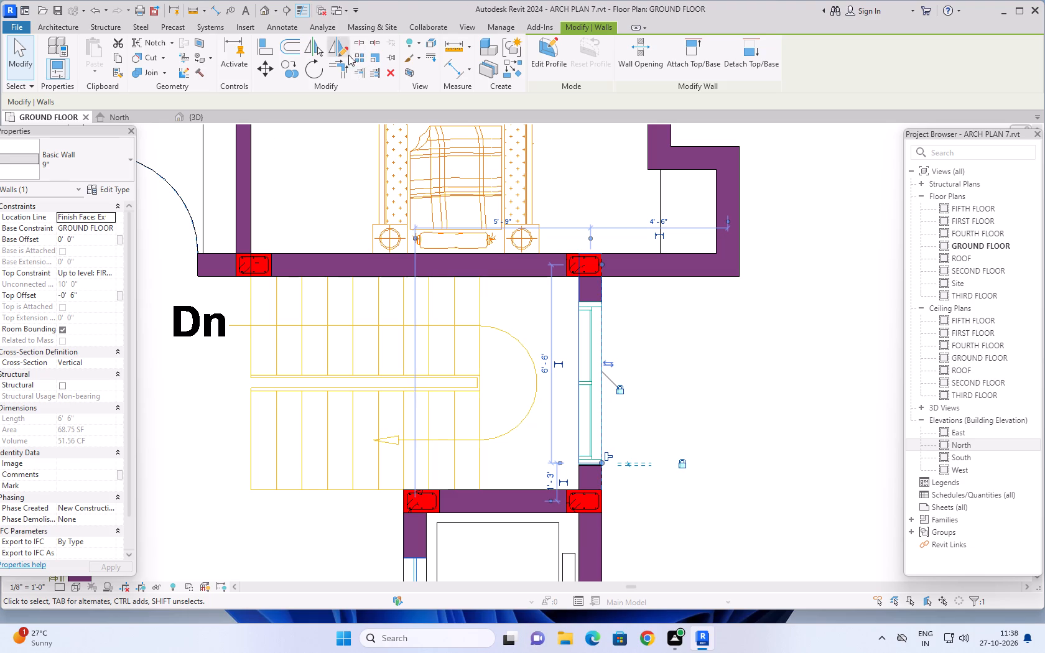
pyautogui.click(374, 46)
pyautogui.scroll(4, 591, 304)
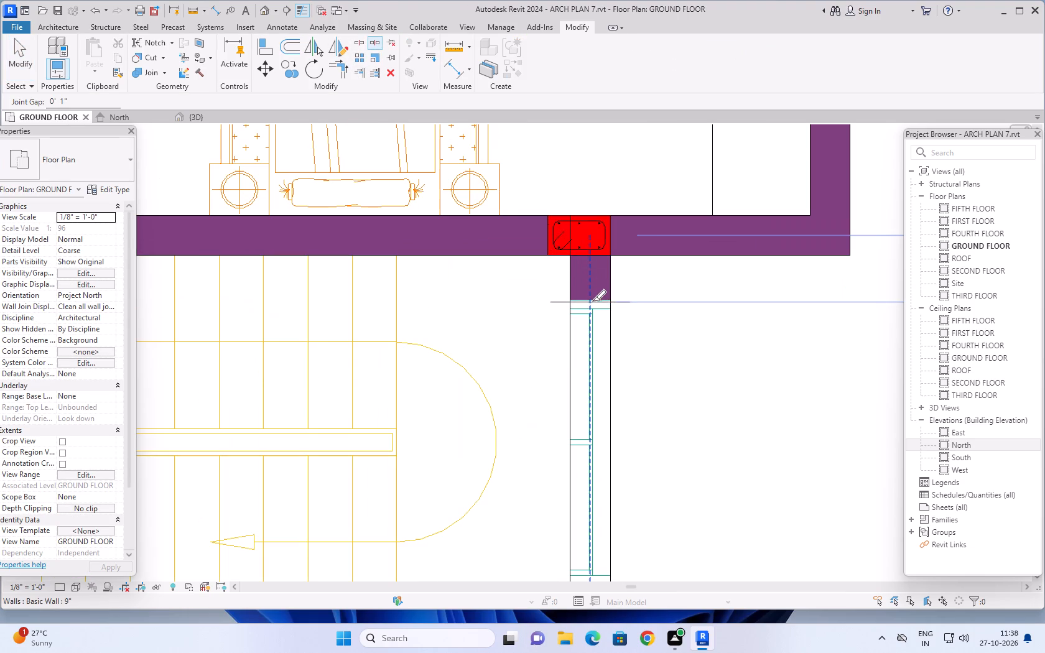
pyautogui.scroll(5, 585, 303)
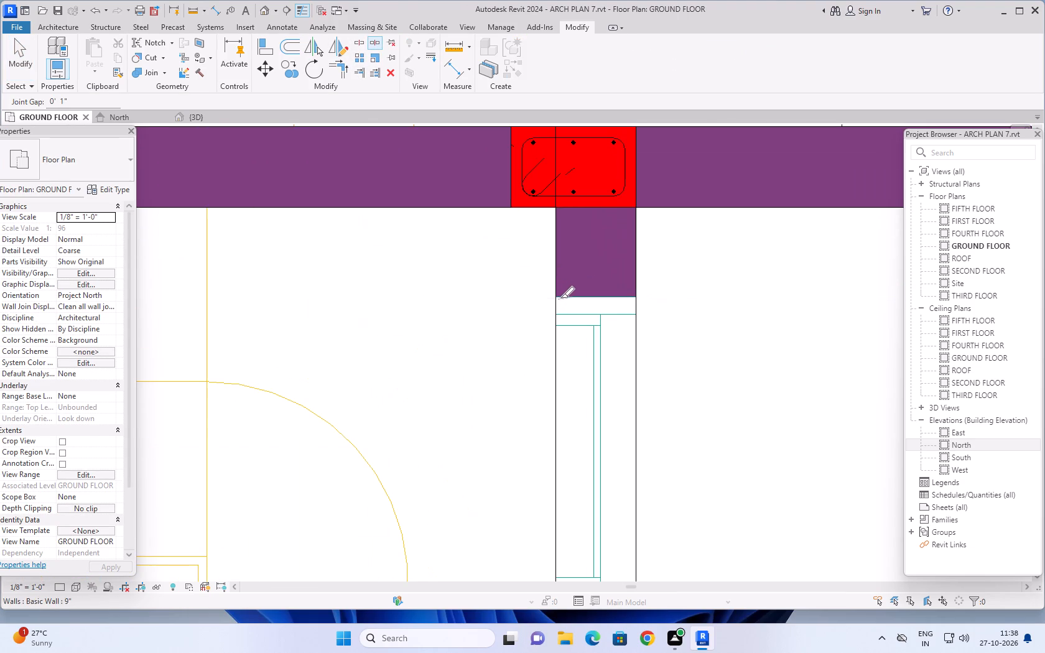
pyautogui.click(636, 298)
pyautogui.scroll(-8, 717, 351)
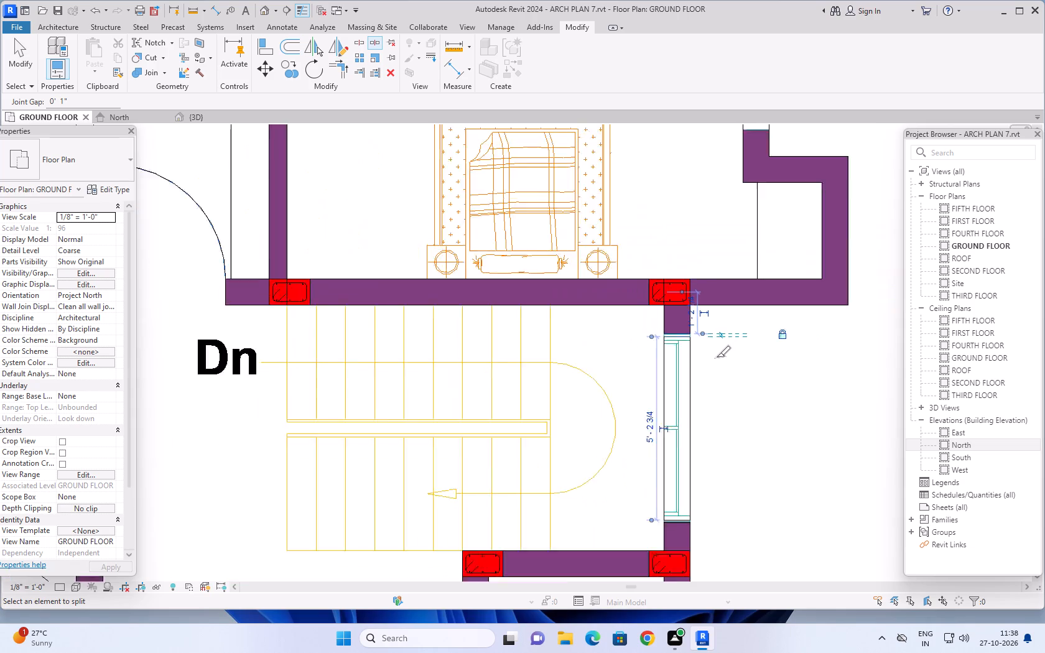
pyautogui.scroll(-5, 717, 357)
pyautogui.press('Escape')
pyautogui.moveTo(731, 386); pyautogui.dragTo(691, 377, button='middle')
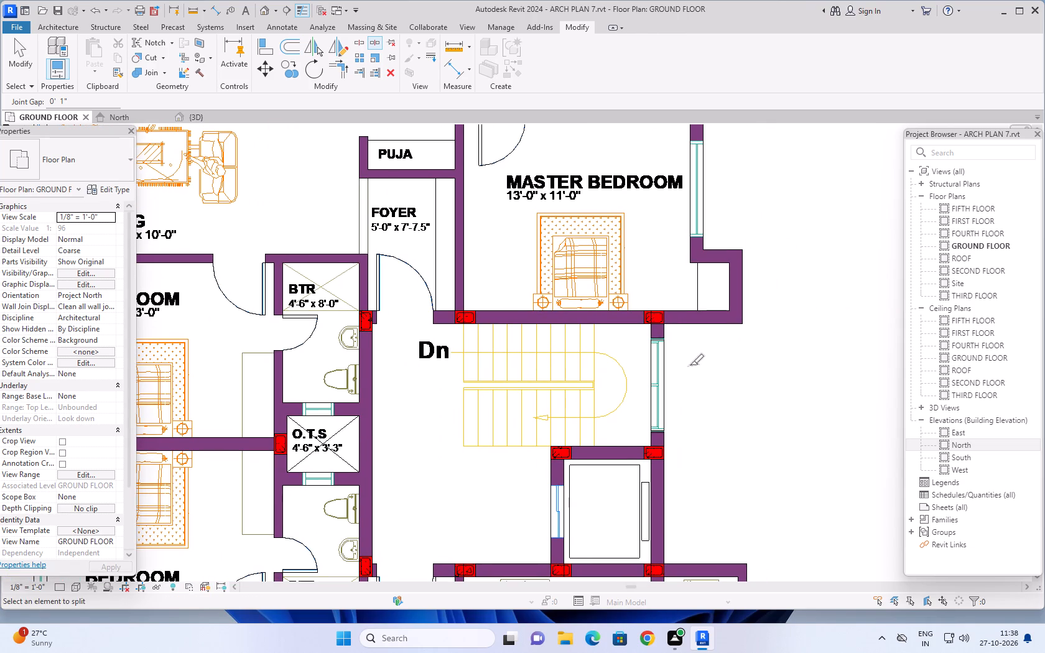
pyautogui.press('Escape')
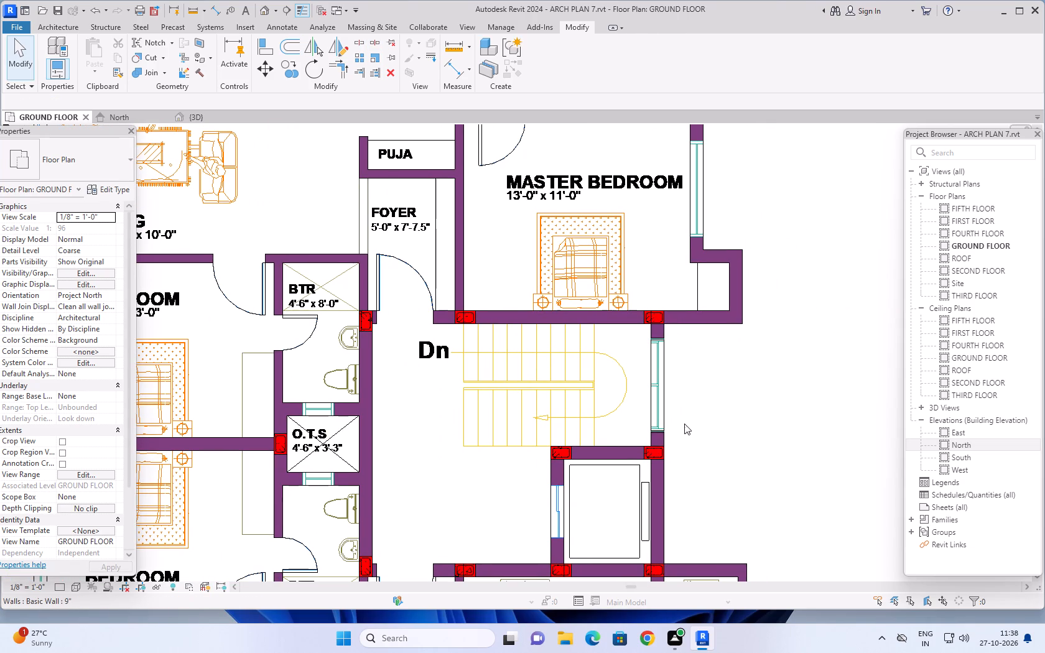
# Select the split-off wall segment across the staircase window opening, check it in 3D and delete it.
pyautogui.click(659, 382)
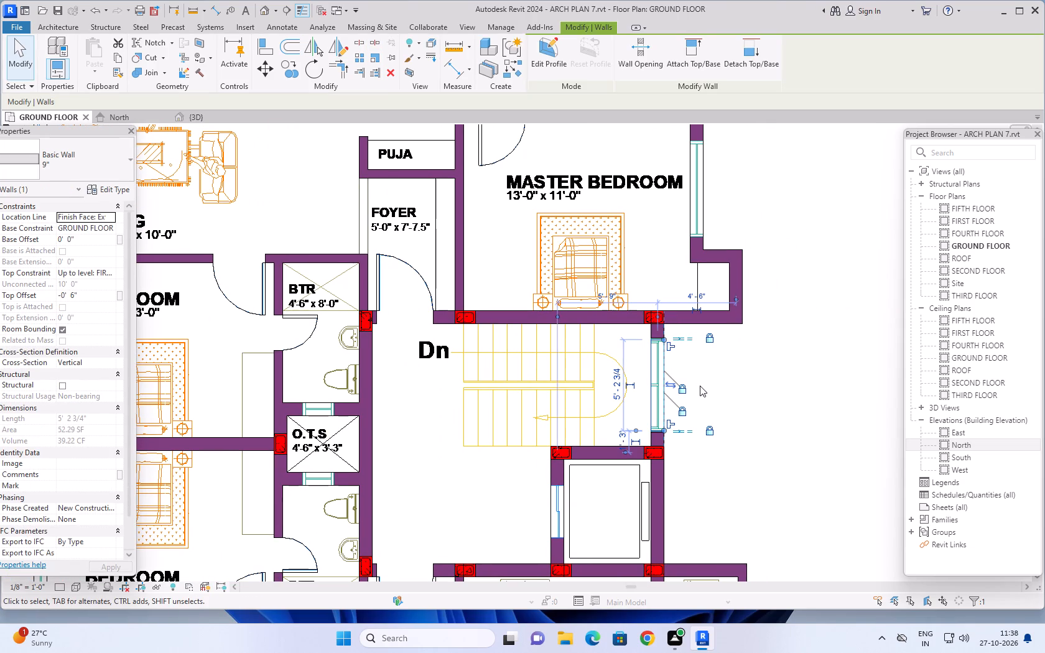
pyautogui.click(199, 117)
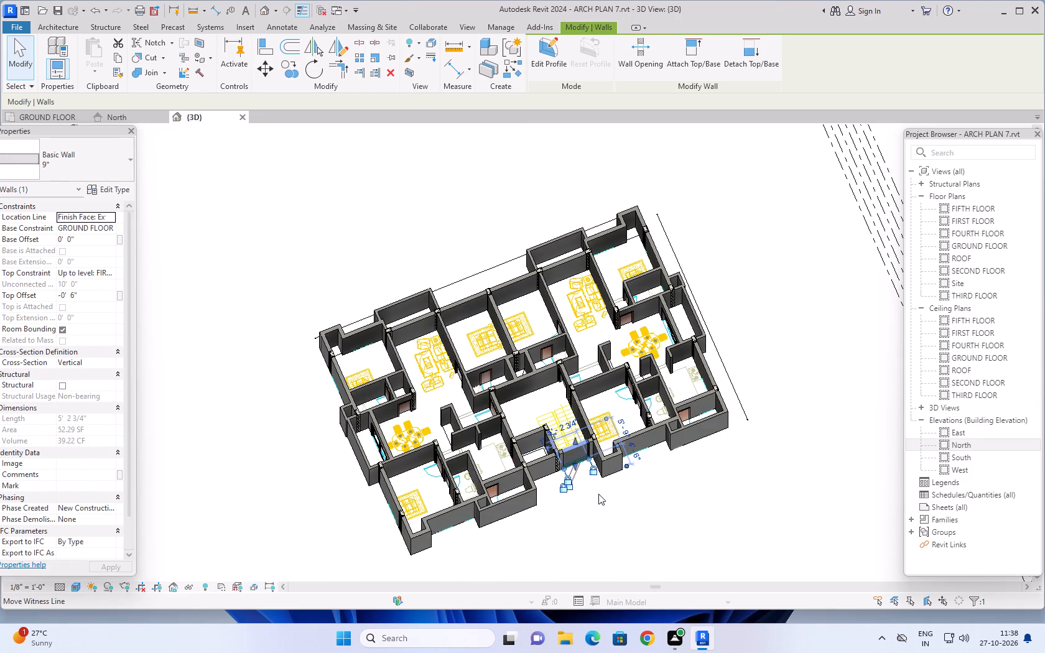
pyautogui.press('Delete')
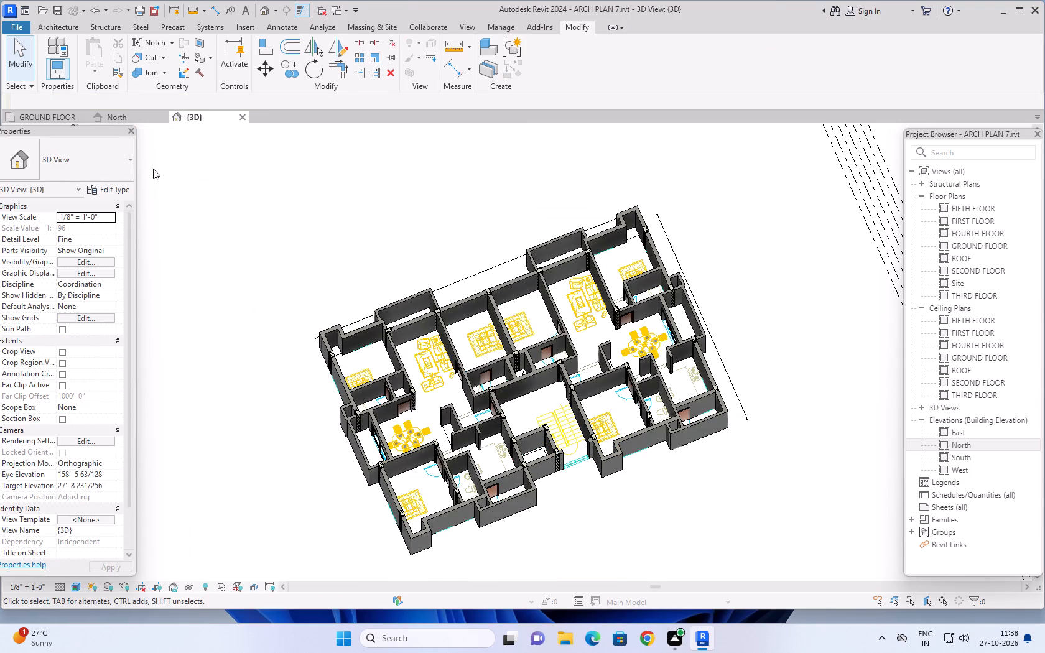
# On the ground floor plan, draw a Curtain Wall 1 across the staircase's east window opening, from its south edge to its north edge.
pyautogui.click(44, 116)
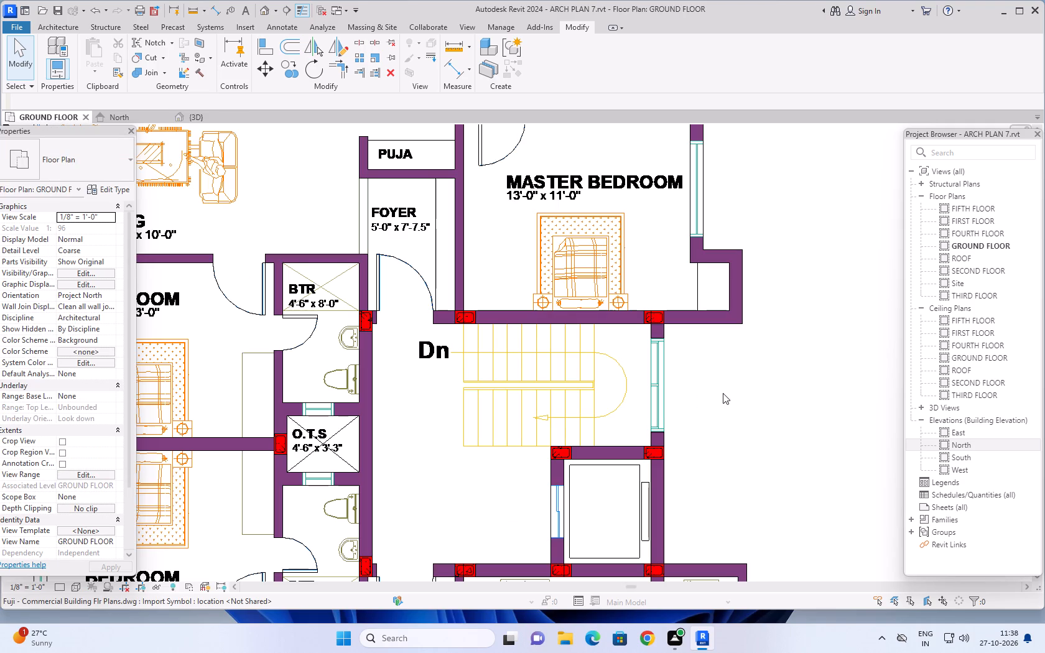
pyautogui.moveTo(744, 392); pyautogui.dragTo(623, 392, button='middle')
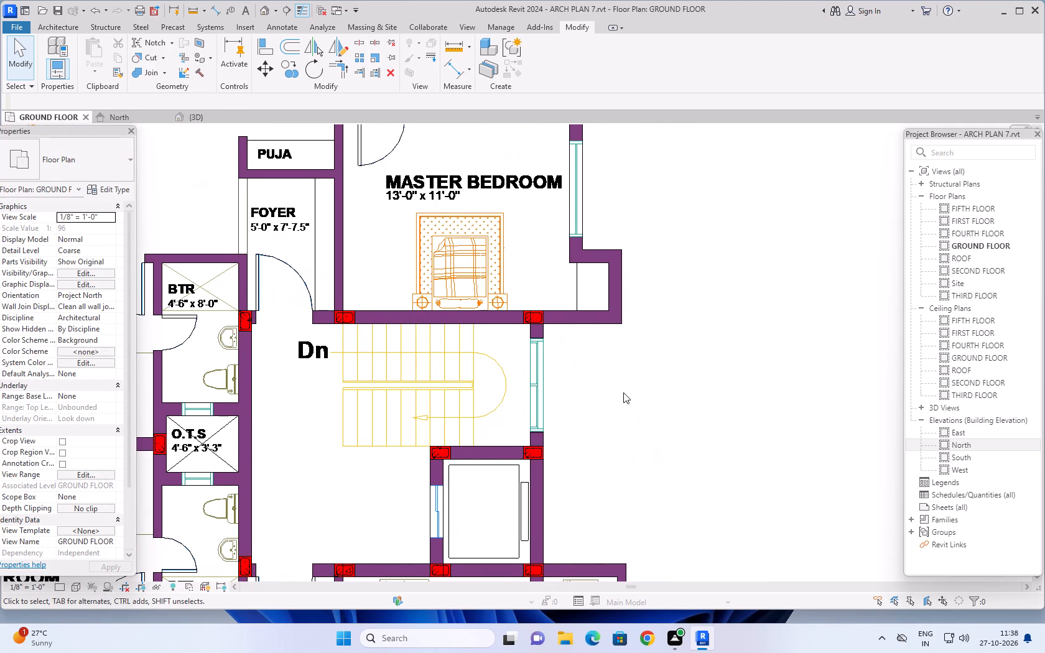
pyautogui.scroll(5, 588, 402)
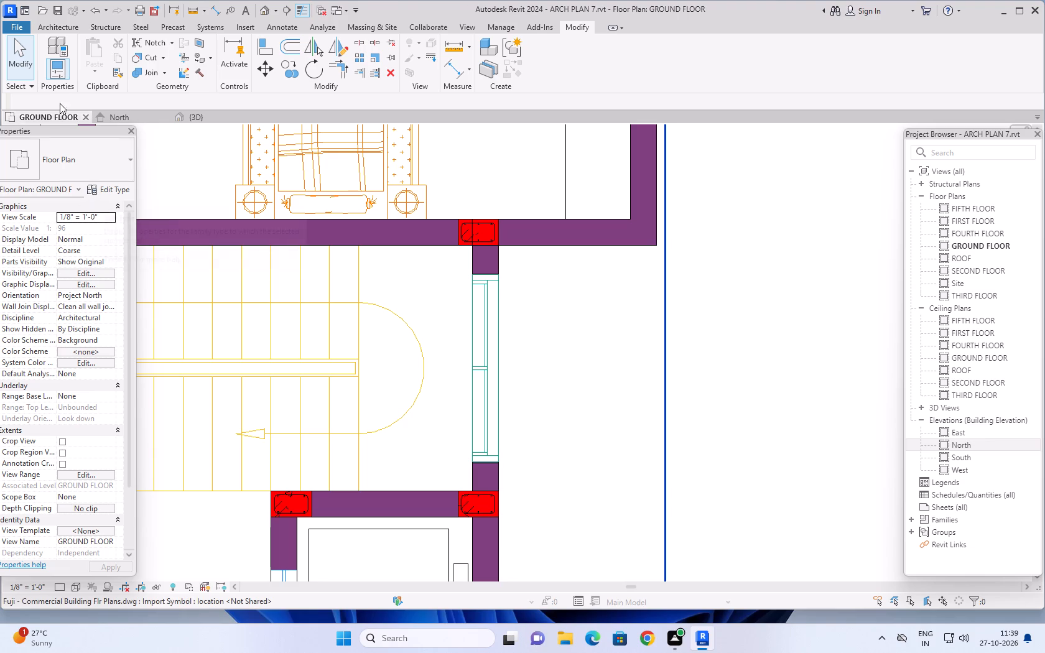
pyautogui.click(60, 28)
pyautogui.click(52, 50)
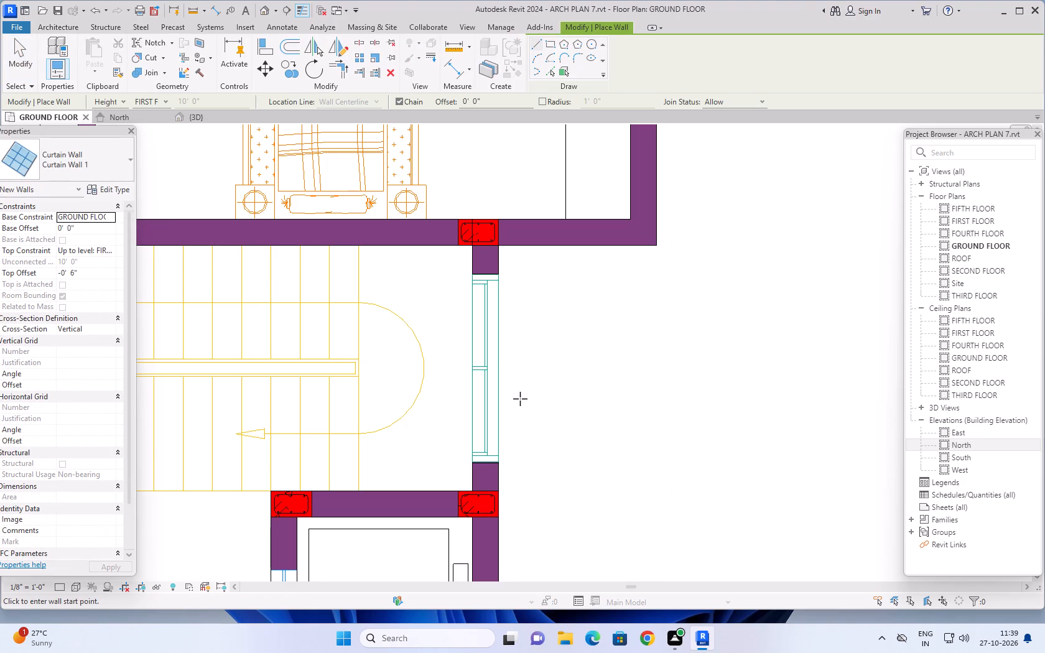
pyautogui.moveTo(528, 404); pyautogui.dragTo(521, 348, button='middle')
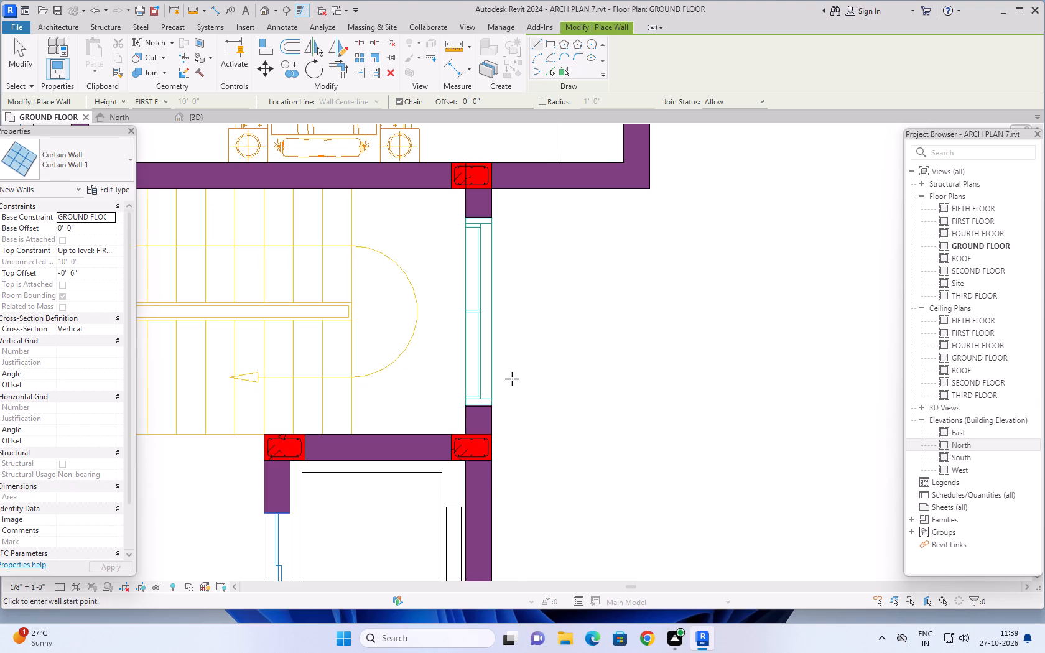
pyautogui.scroll(9, 476, 405)
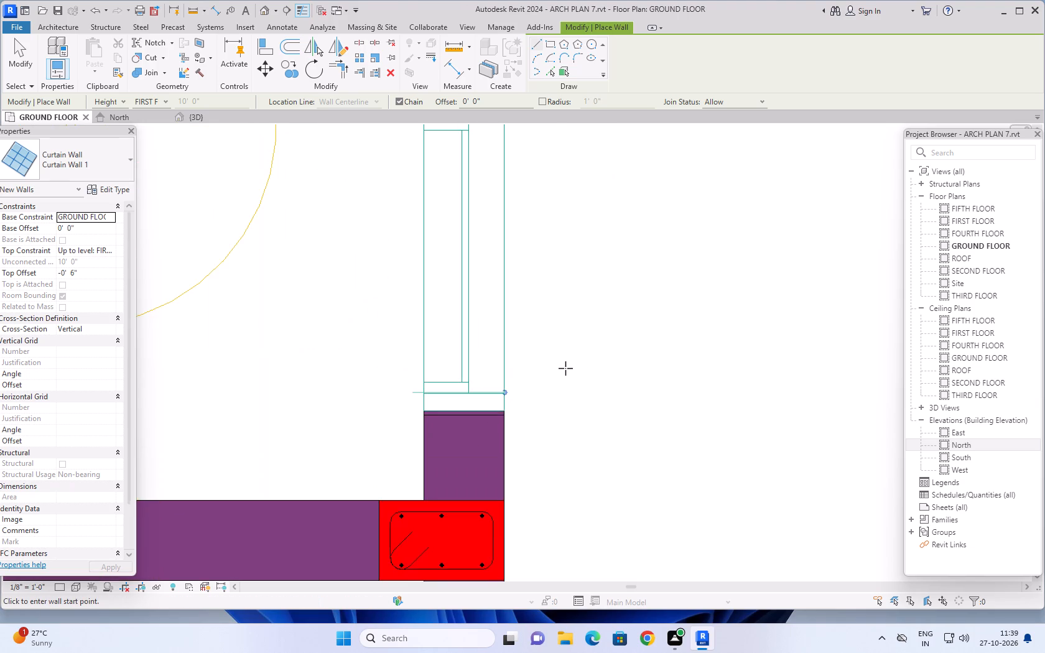
pyautogui.click(455, 412)
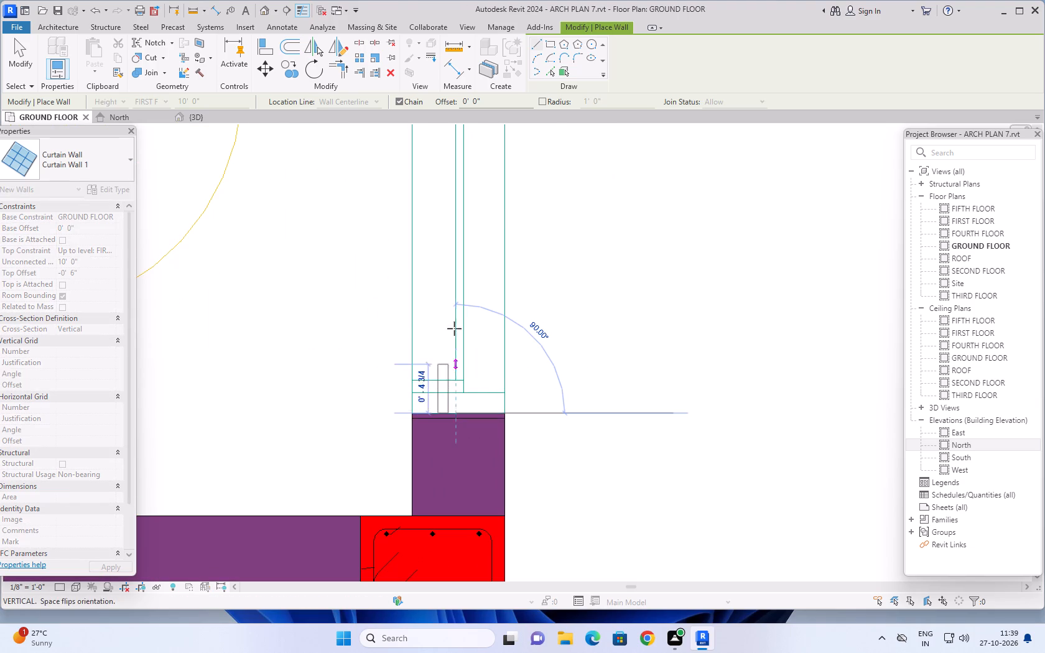
pyautogui.scroll(-7, 457, 255)
pyautogui.moveTo(458, 247); pyautogui.dragTo(446, 502, button='middle')
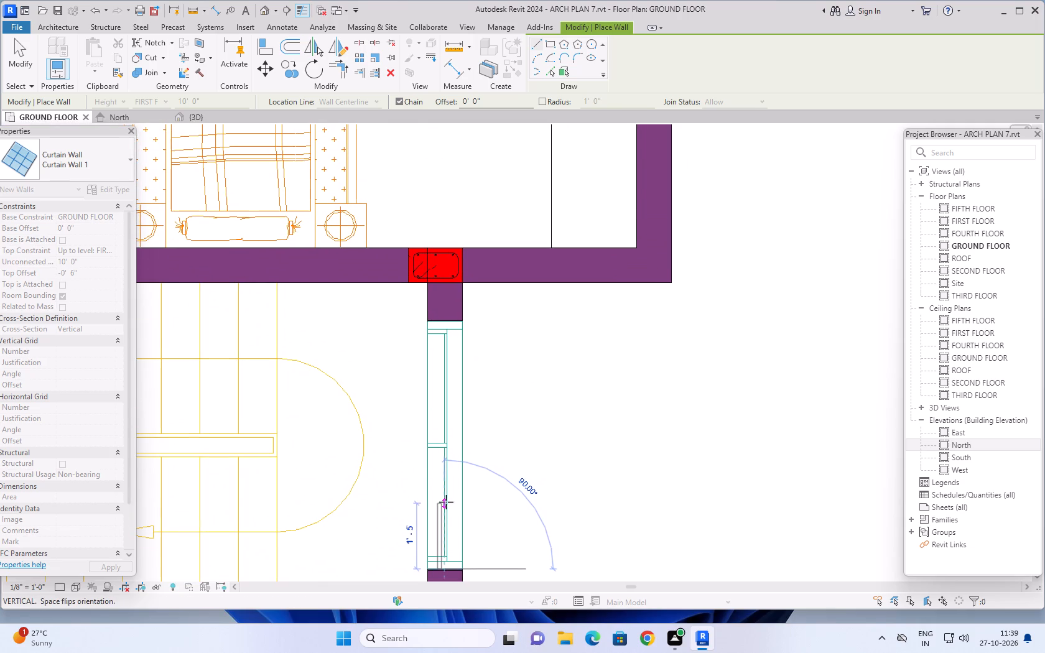
pyautogui.scroll(6, 442, 341)
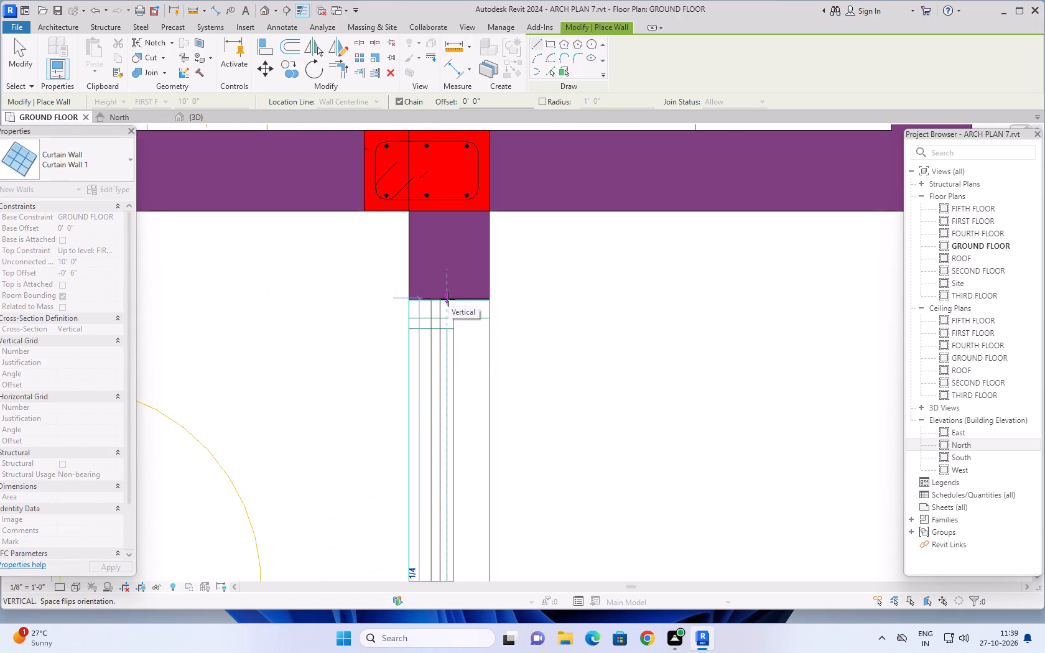
pyautogui.scroll(5, 448, 300)
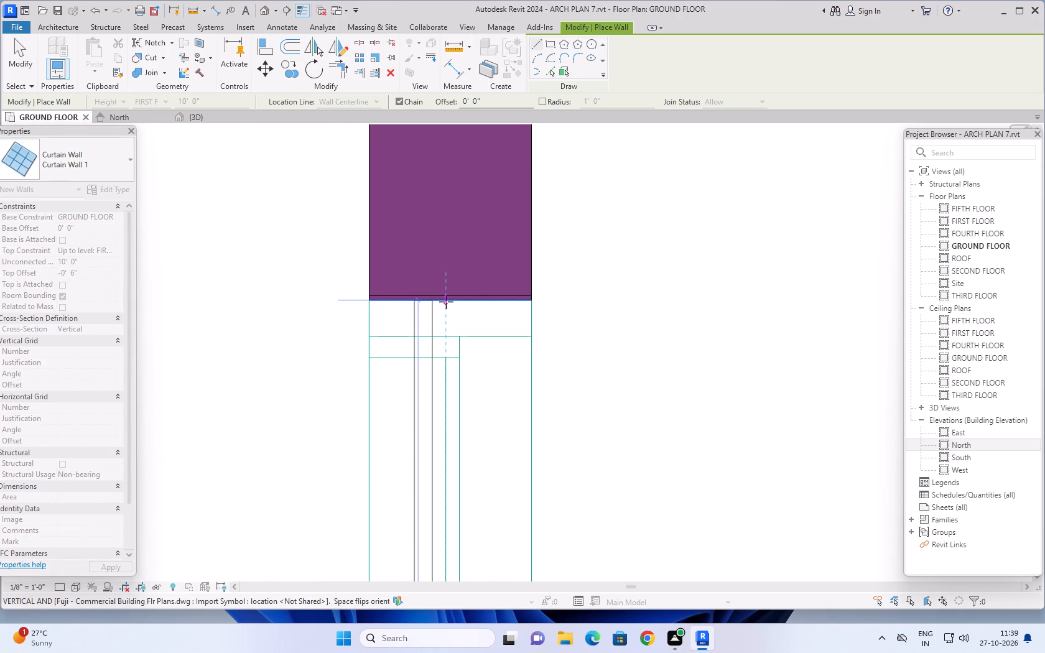
pyautogui.click(446, 302)
pyautogui.scroll(-1, 611, 343)
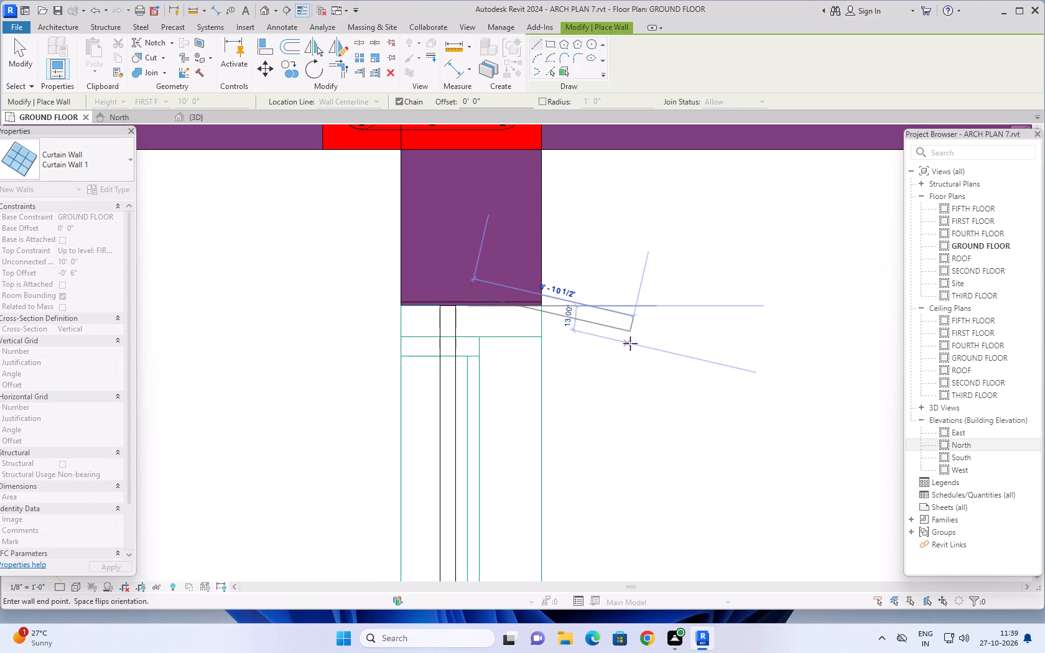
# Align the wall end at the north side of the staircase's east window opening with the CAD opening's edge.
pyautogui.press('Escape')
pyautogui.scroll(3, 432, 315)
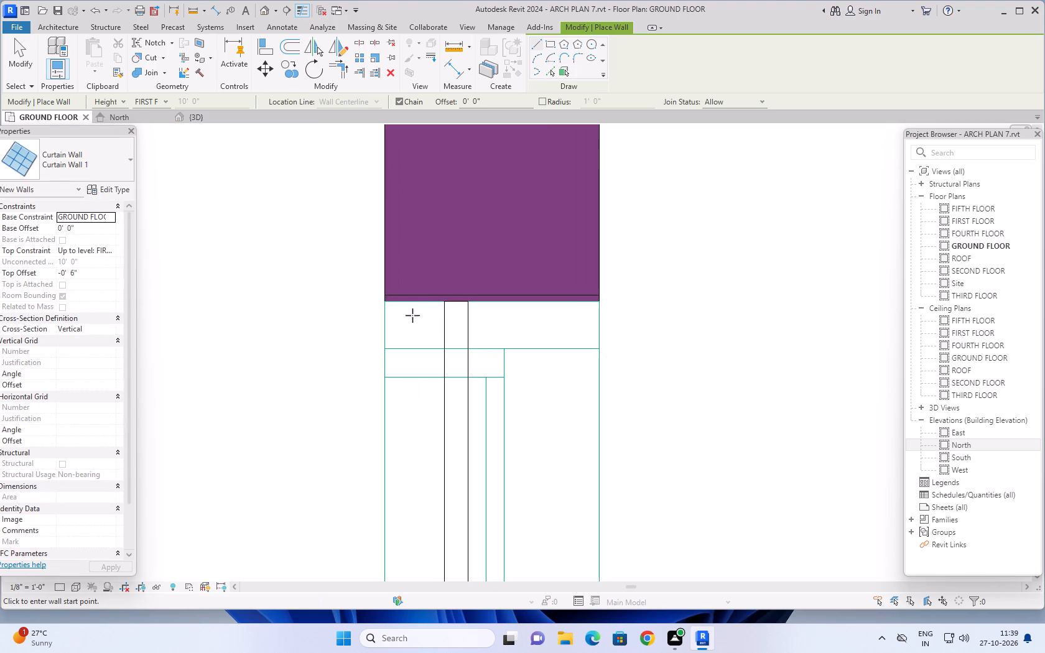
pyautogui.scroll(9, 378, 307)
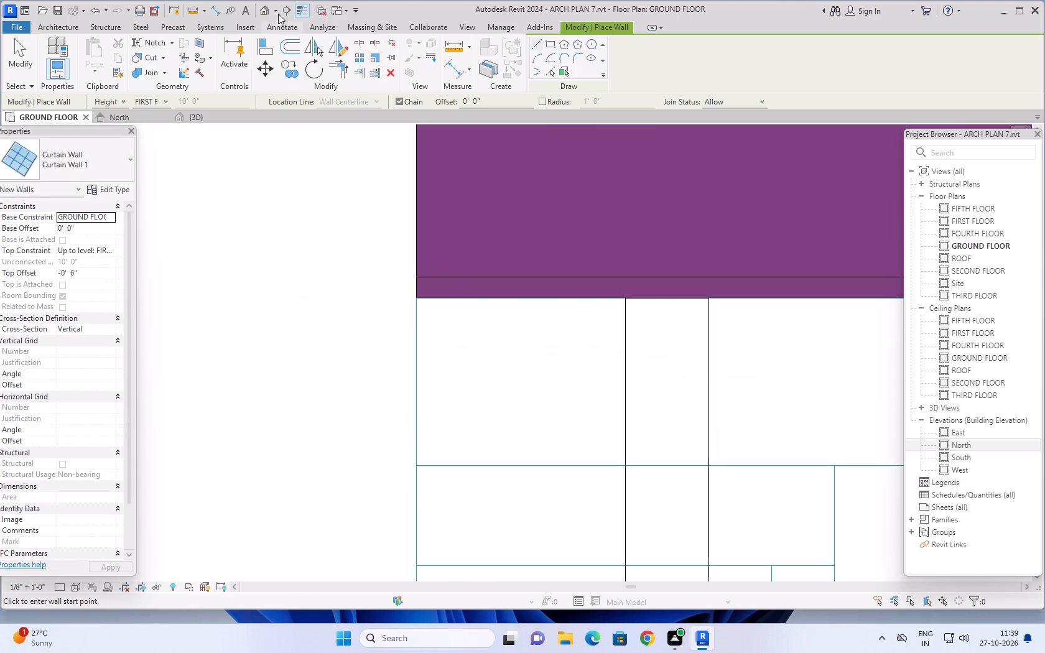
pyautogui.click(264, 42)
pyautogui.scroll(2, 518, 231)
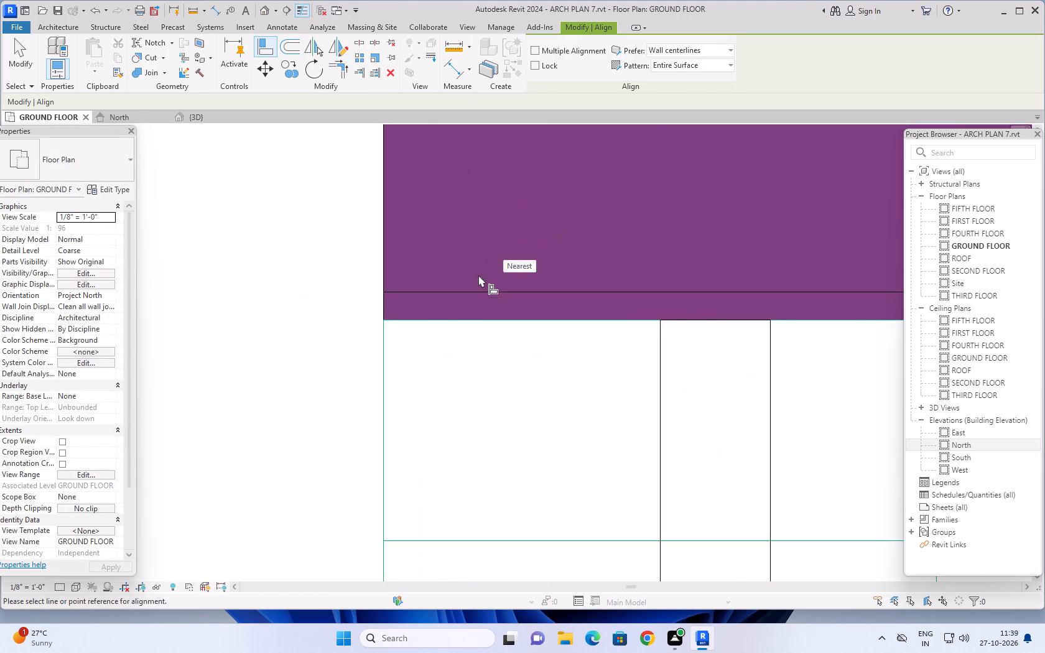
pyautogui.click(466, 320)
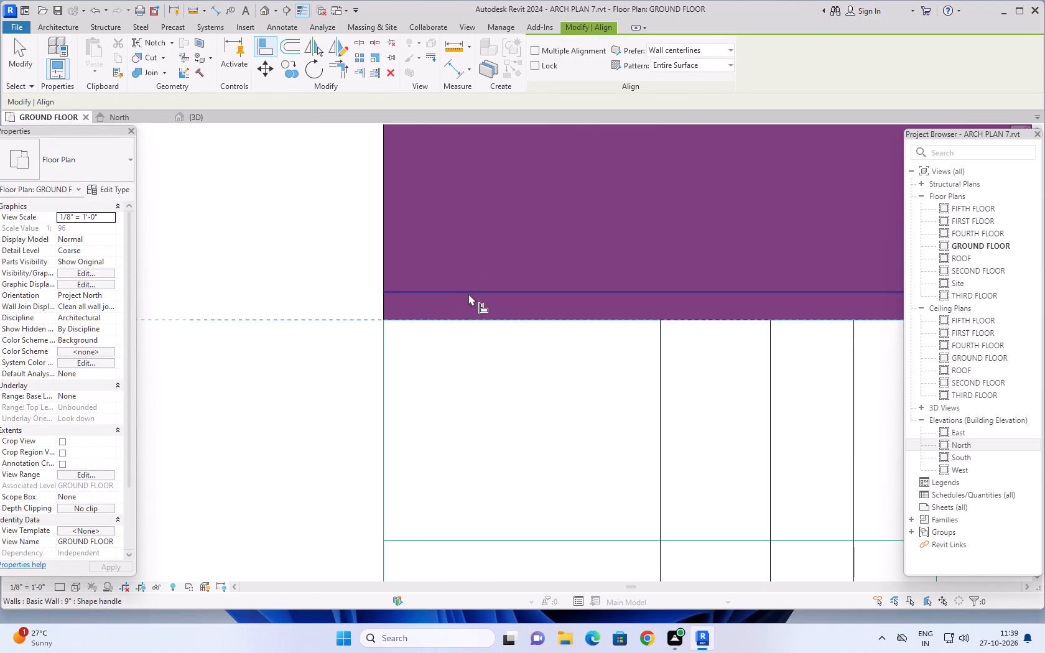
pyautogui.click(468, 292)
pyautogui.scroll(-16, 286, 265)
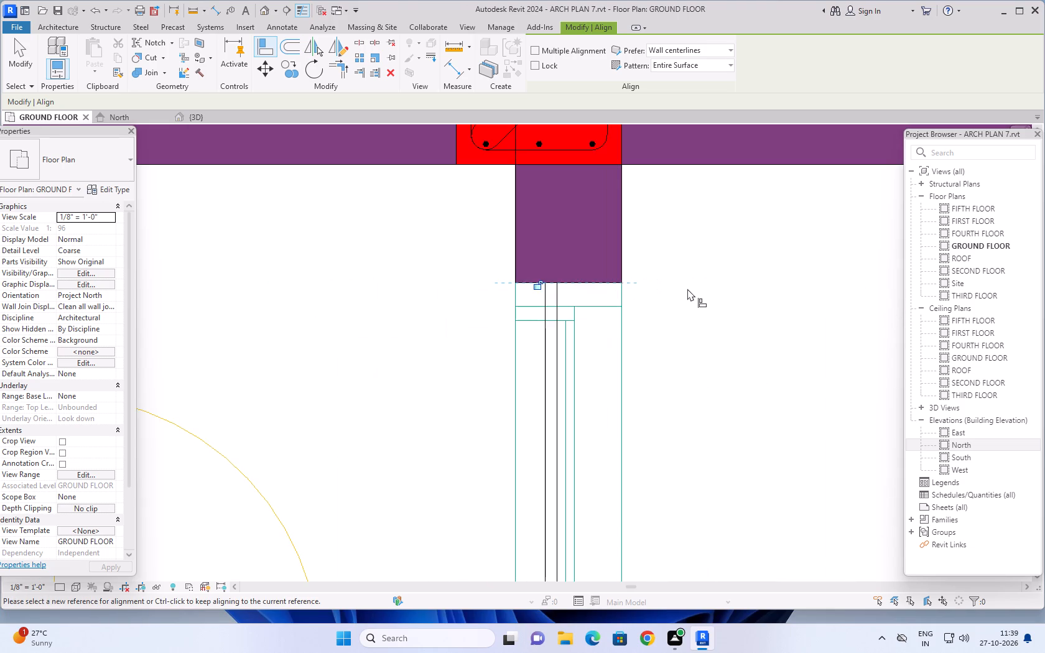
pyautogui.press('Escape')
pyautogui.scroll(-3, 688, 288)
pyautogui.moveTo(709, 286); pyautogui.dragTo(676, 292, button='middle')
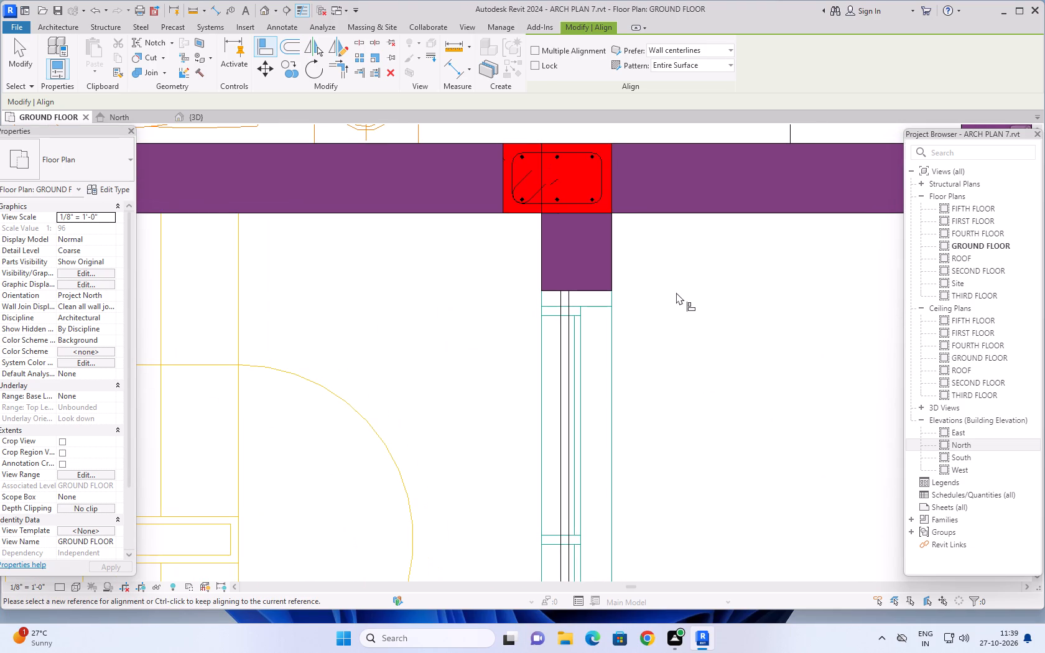
# Examine the curtain wall in the staircase's east window opening in 3D, from outside and from above.
pyautogui.click(195, 116)
pyautogui.scroll(-2, 711, 402)
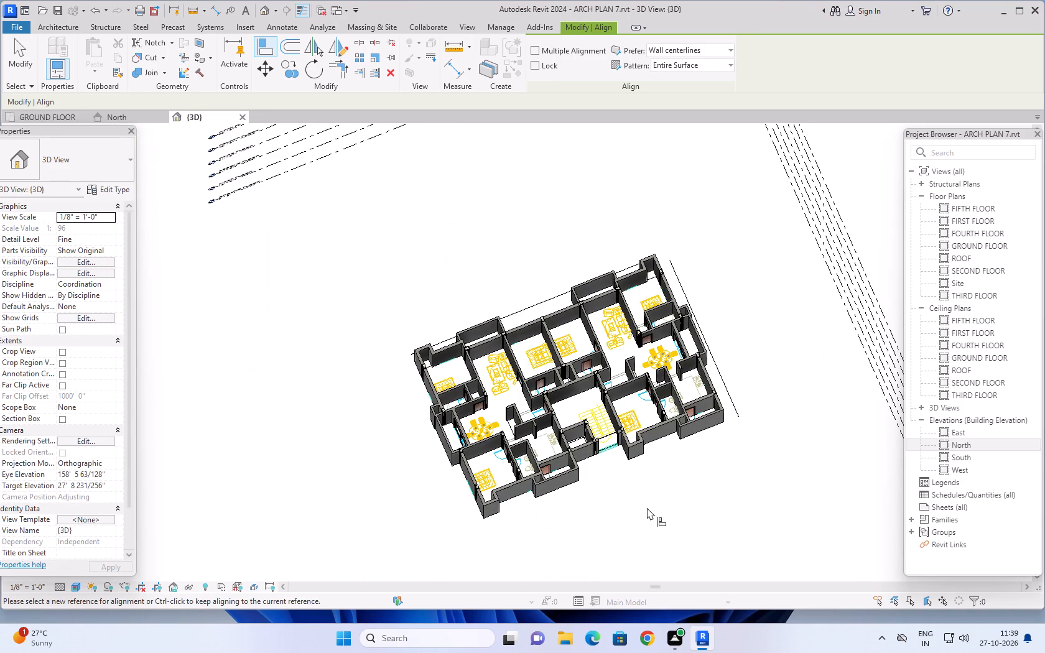
pyautogui.keyDown('shift'); pyautogui.moveTo(637, 494); pyautogui.dragTo(600, 322, button='middle'); pyautogui.keyUp('shift')
pyautogui.scroll(7, 609, 504)
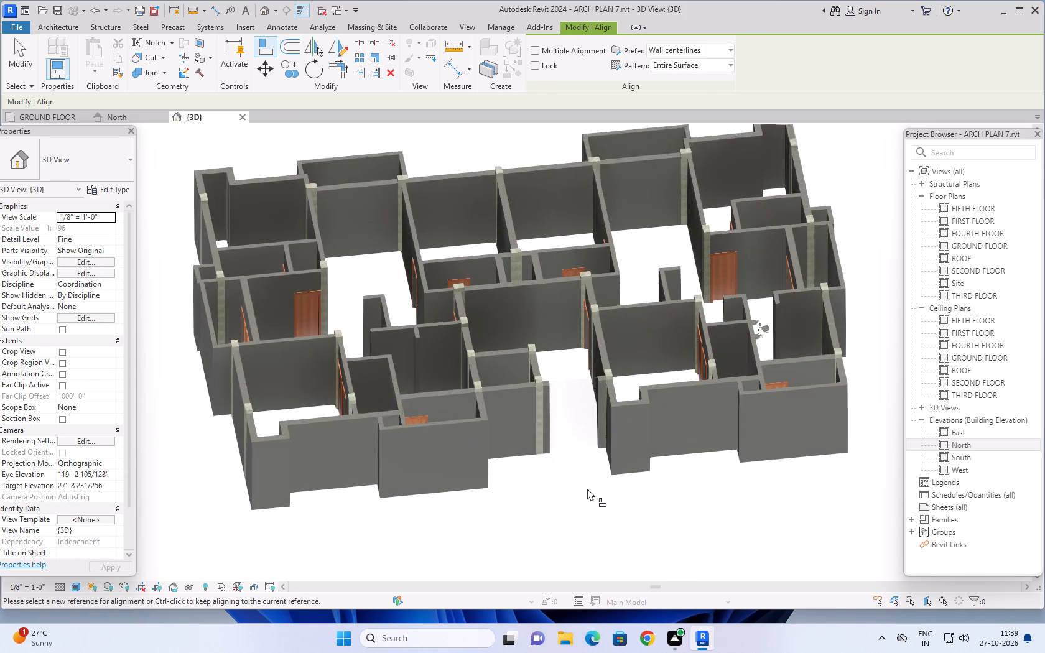
pyautogui.keyDown('shift'); pyautogui.moveTo(570, 466); pyautogui.dragTo(578, 359, button='middle'); pyautogui.keyUp('shift')
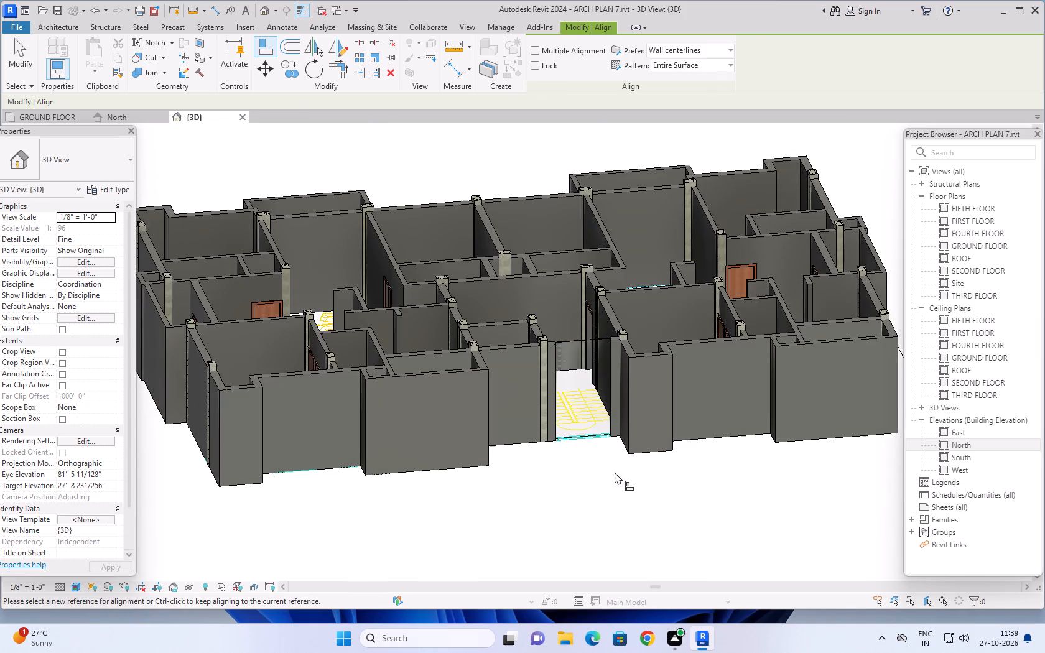
pyautogui.moveTo(602, 476); pyautogui.dragTo(543, 502, button='middle')
pyautogui.scroll(5, 542, 502)
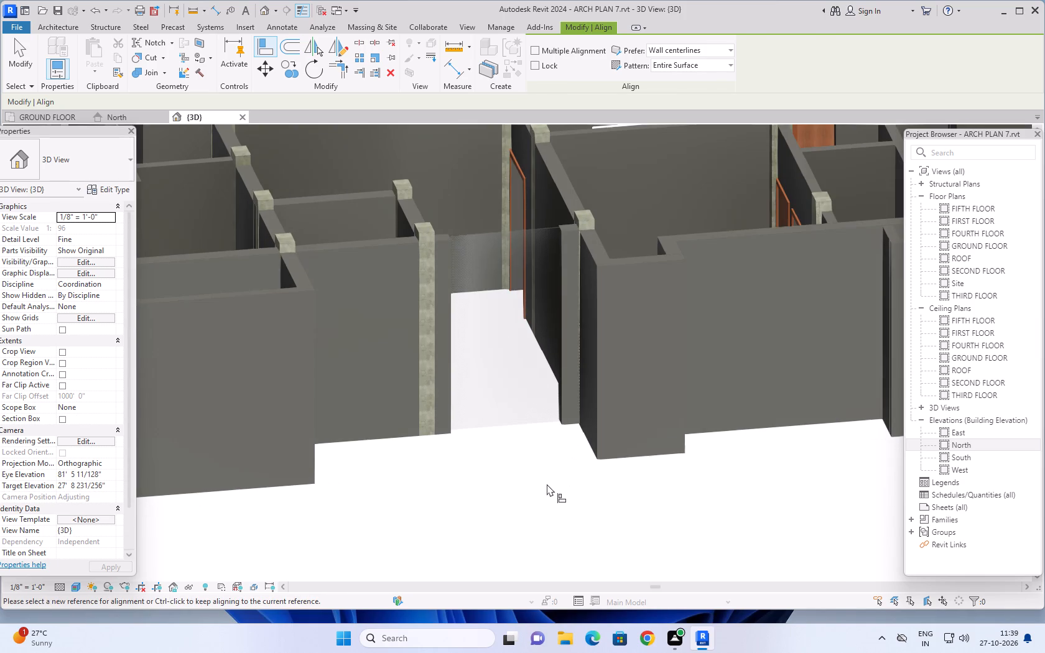
pyautogui.click(514, 405)
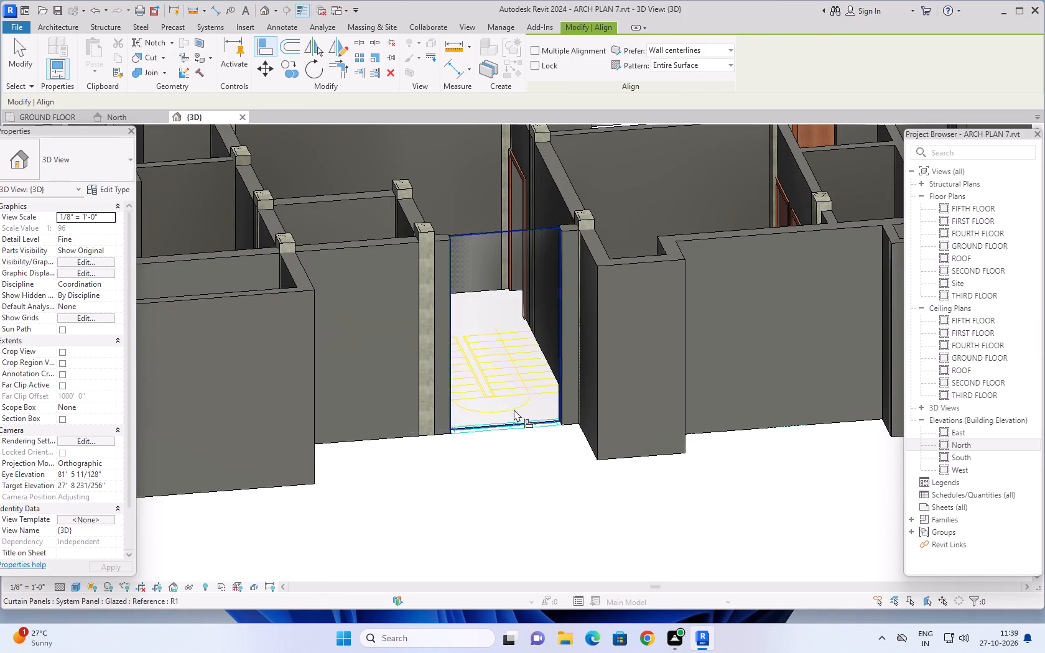
pyautogui.scroll(-3, 528, 476)
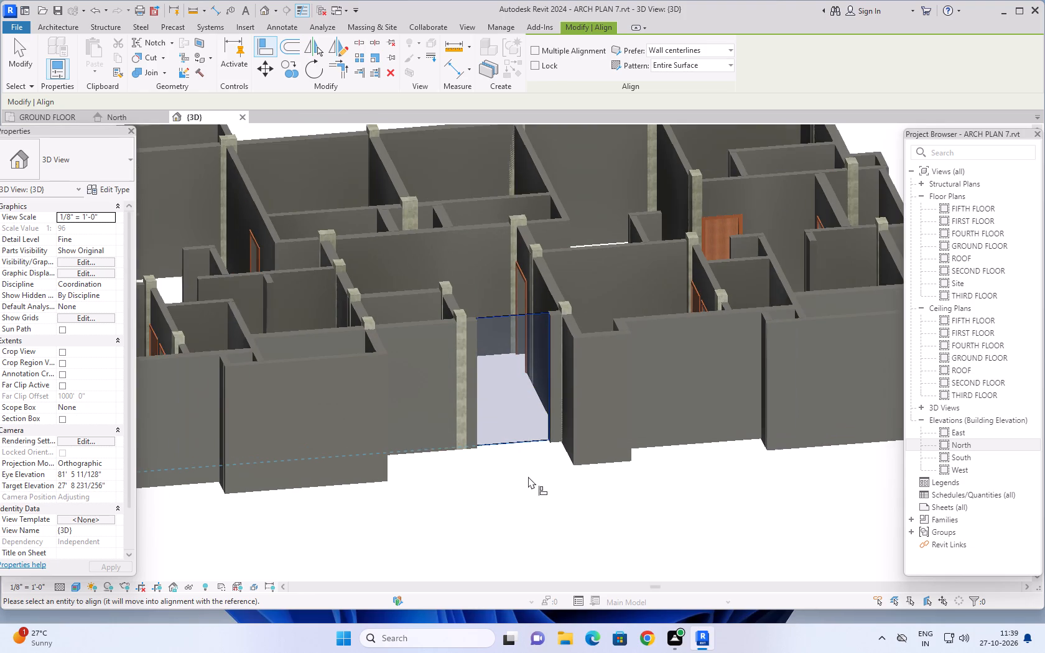
pyautogui.moveTo(528, 477); pyautogui.dragTo(472, 439, button='middle')
pyautogui.scroll(-1, 472, 439)
pyautogui.moveTo(486, 459); pyautogui.dragTo(669, 551, button='middle')
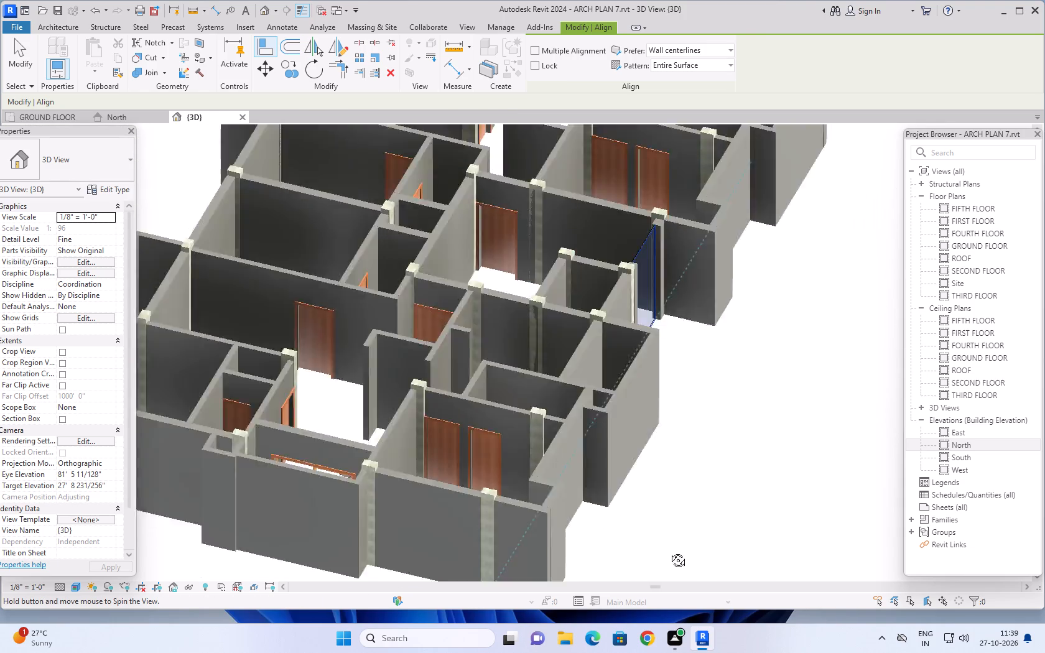
pyautogui.moveTo(669, 551); pyautogui.dragTo(688, 544, button='middle')
pyautogui.moveTo(838, 325); pyautogui.dragTo(639, 396, button='middle')
pyautogui.keyDown('shift'); pyautogui.moveTo(646, 315); pyautogui.dragTo(645, 369, button='middle'); pyautogui.keyUp('shift')
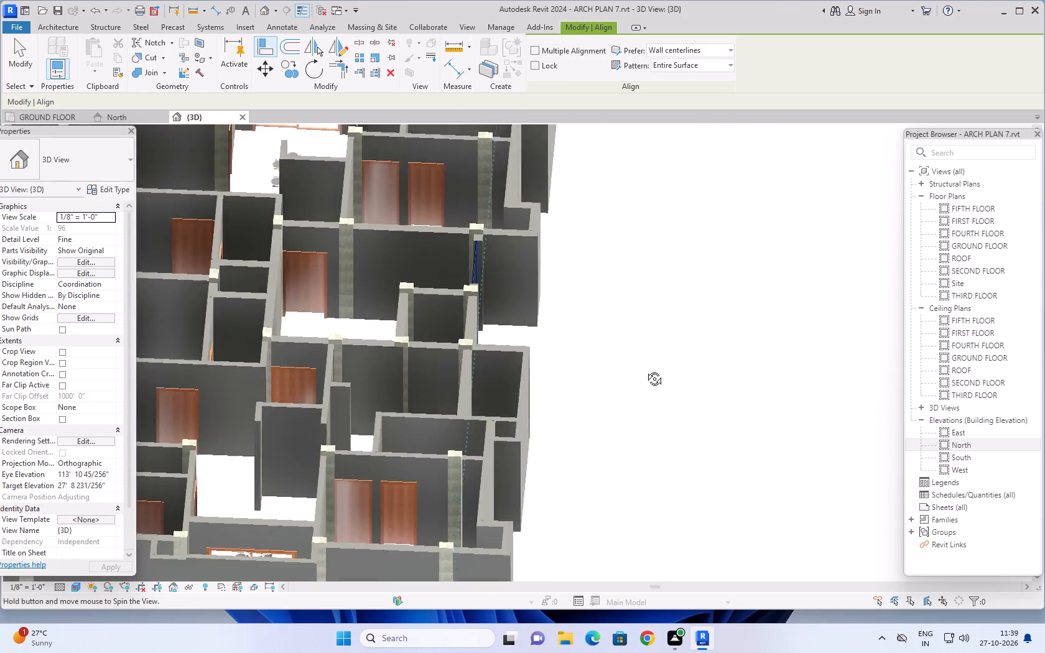
pyautogui.keyDown('shift'); pyautogui.moveTo(645, 369); pyautogui.dragTo(659, 457, button='middle'); pyautogui.keyUp('shift')
pyautogui.moveTo(687, 260); pyautogui.dragTo(653, 427, button='middle')
pyautogui.moveTo(643, 408); pyautogui.dragTo(721, 290, button='middle')
pyautogui.keyDown('shift'); pyautogui.moveTo(714, 296); pyautogui.dragTo(687, 451, button='middle'); pyautogui.keyUp('shift')
pyautogui.moveTo(659, 271); pyautogui.dragTo(660, 395, button='middle')
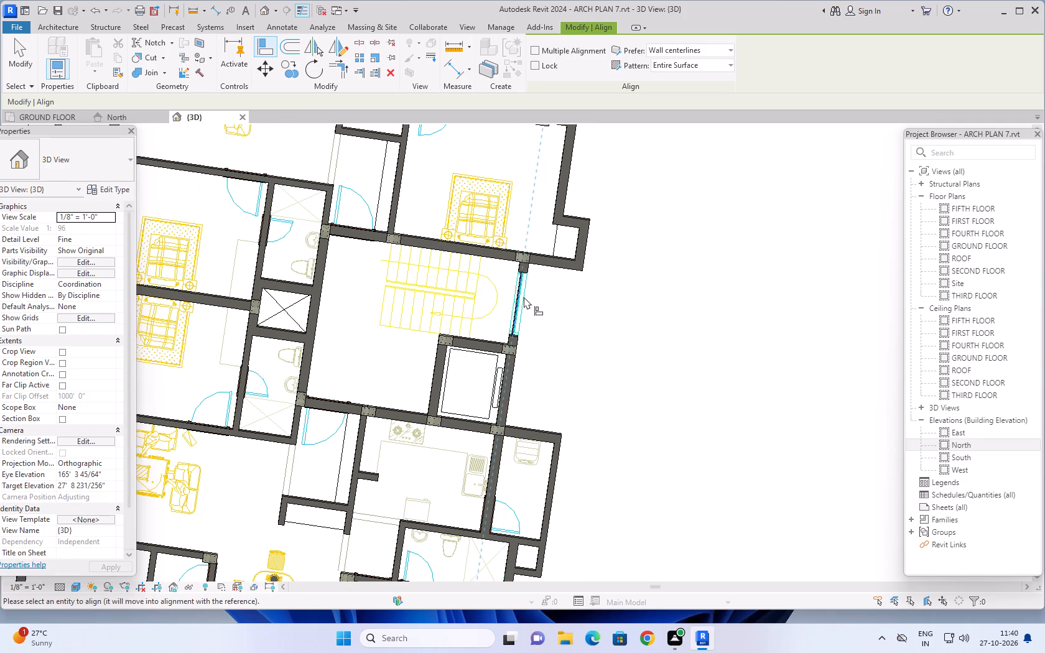
pyautogui.scroll(2, 524, 297)
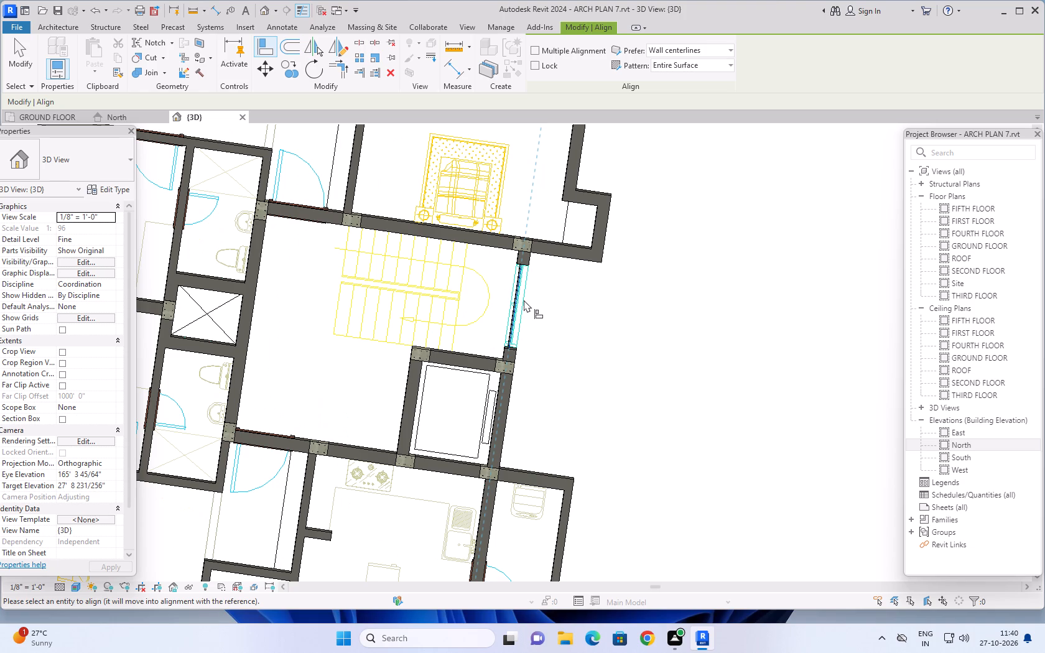
# Undo the wall-end alignment, the curtain wall and the deletion of the wall segment across the staircase's east window opening.
pyautogui.hotkey('ctrl', 'z')
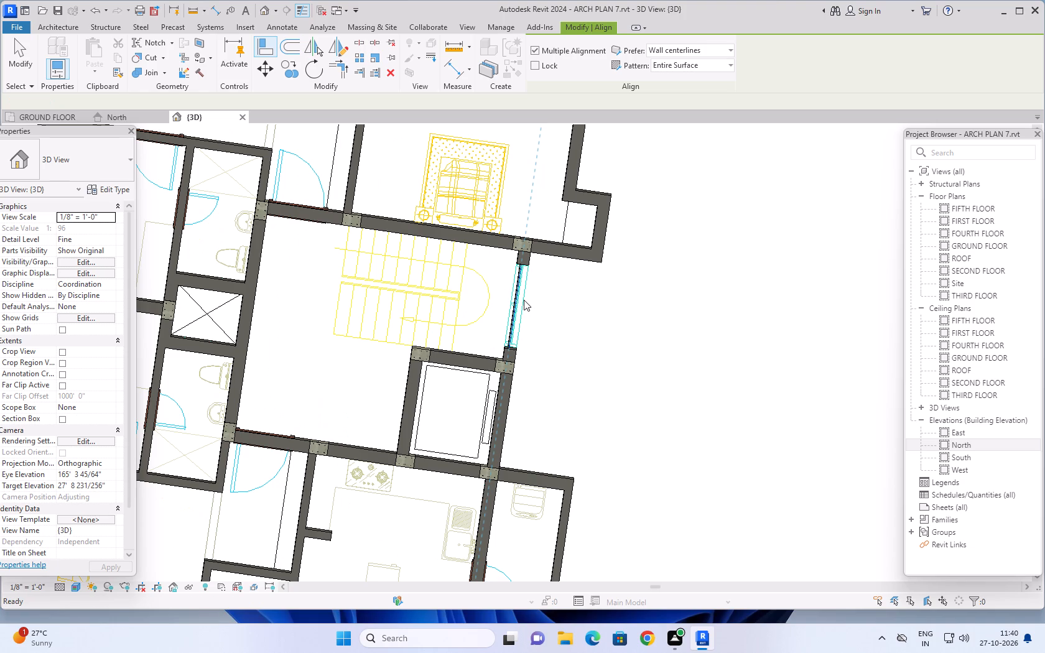
pyautogui.hotkey('ctrl', 'z')
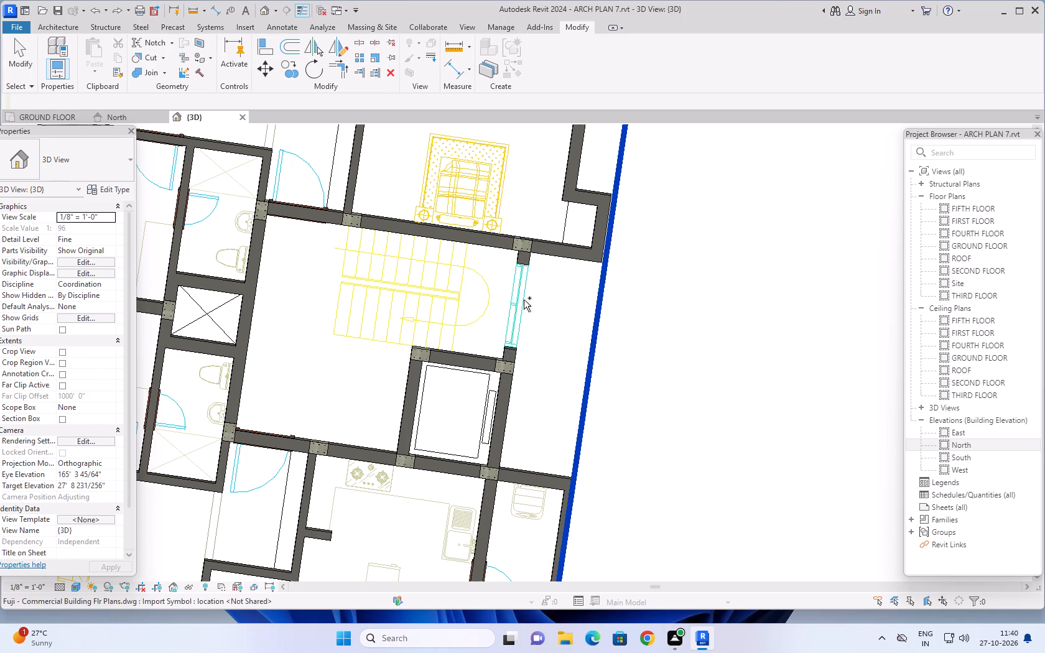
pyautogui.hotkey('ctrl', 'z')
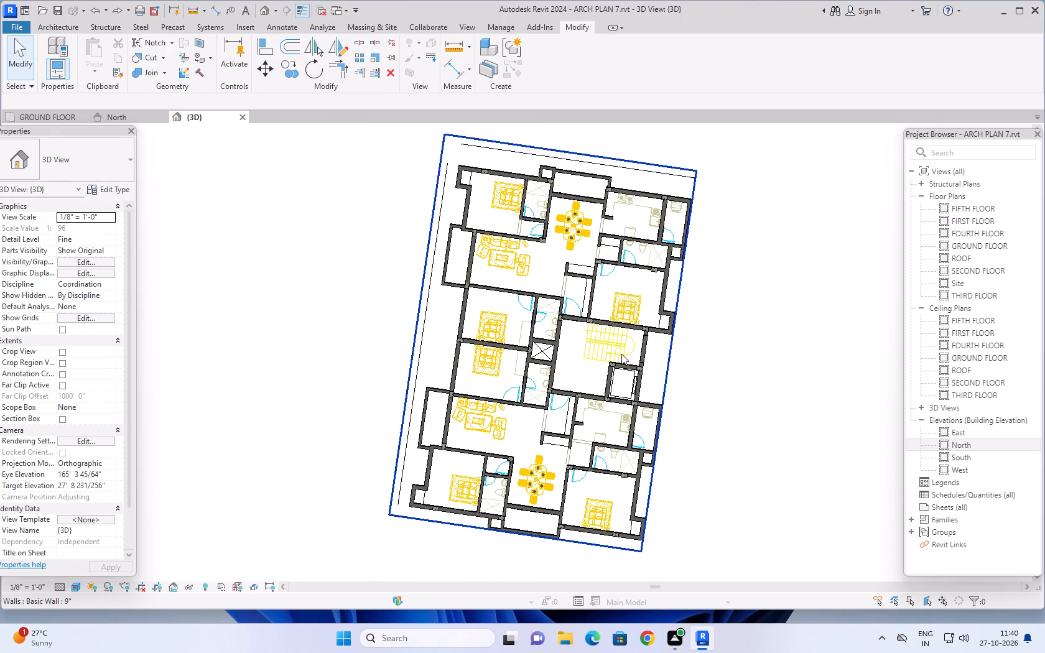
pyautogui.scroll(8, 682, 359)
pyautogui.scroll(4, 631, 351)
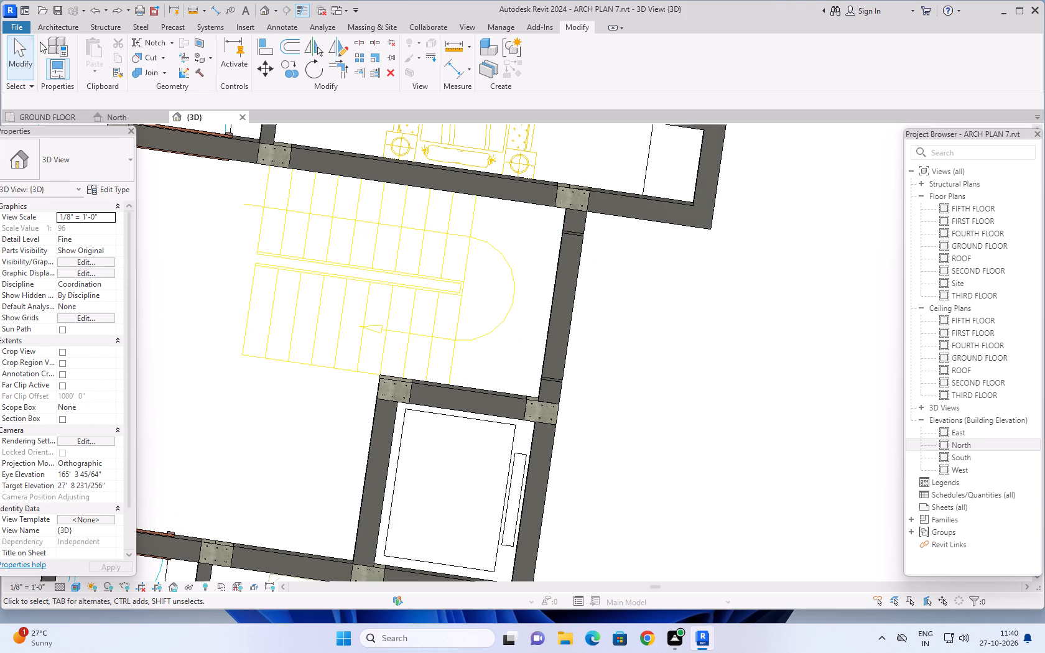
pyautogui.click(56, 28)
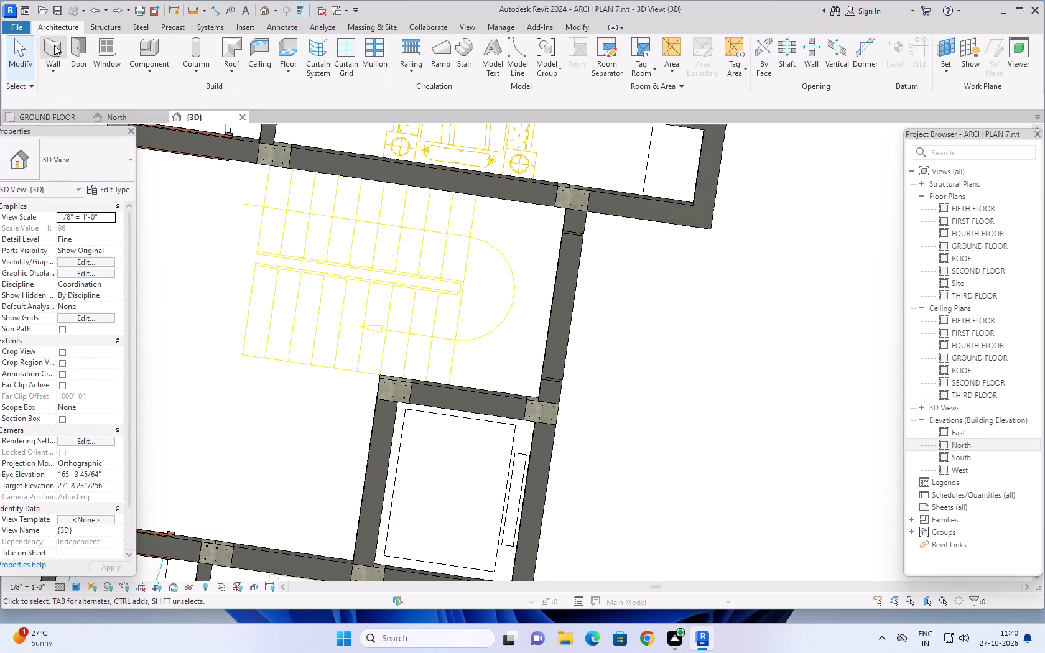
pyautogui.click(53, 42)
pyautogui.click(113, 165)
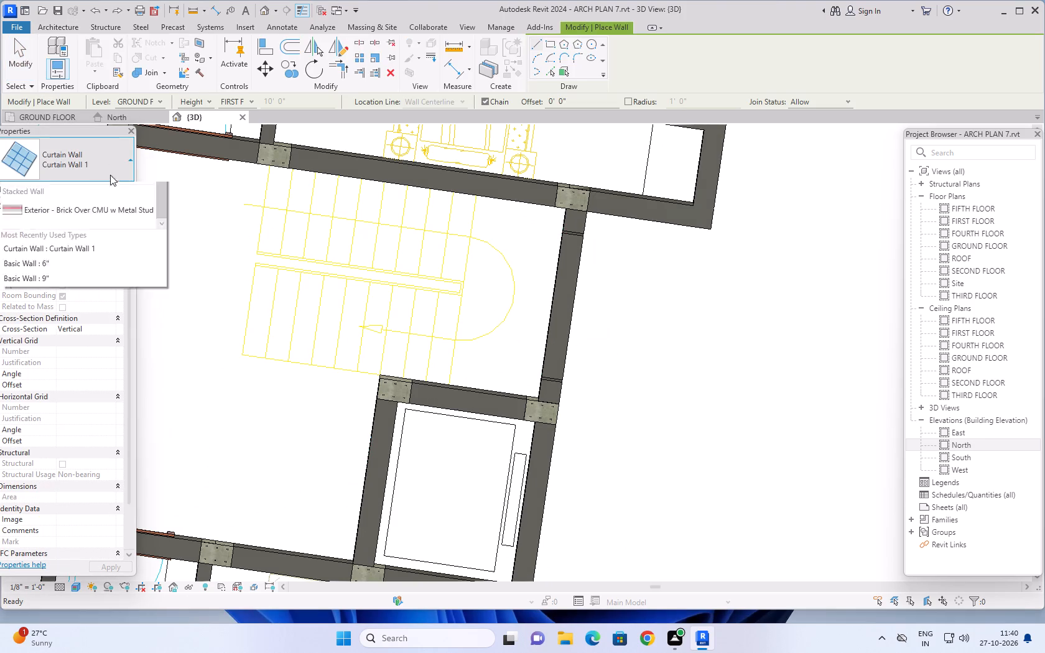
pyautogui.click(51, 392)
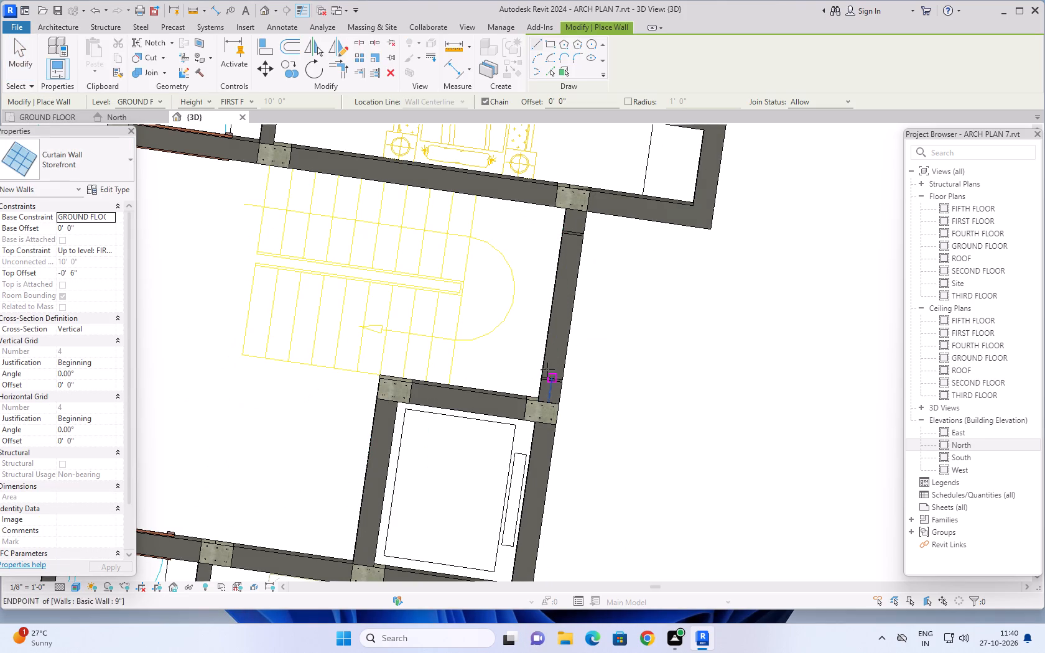
# On the ground floor plan, align the wall end south of the staircase's east window opening with the CAD opening's south edge.
pyautogui.click(44, 118)
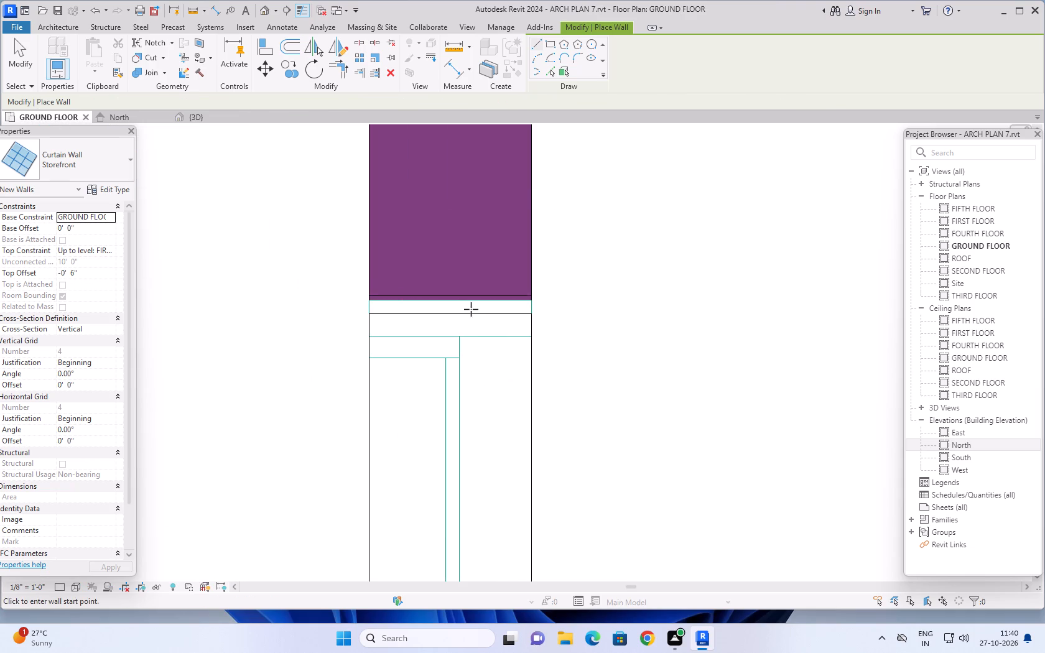
pyautogui.scroll(-3, 489, 323)
pyautogui.scroll(-6, 541, 341)
pyautogui.scroll(-3, 605, 385)
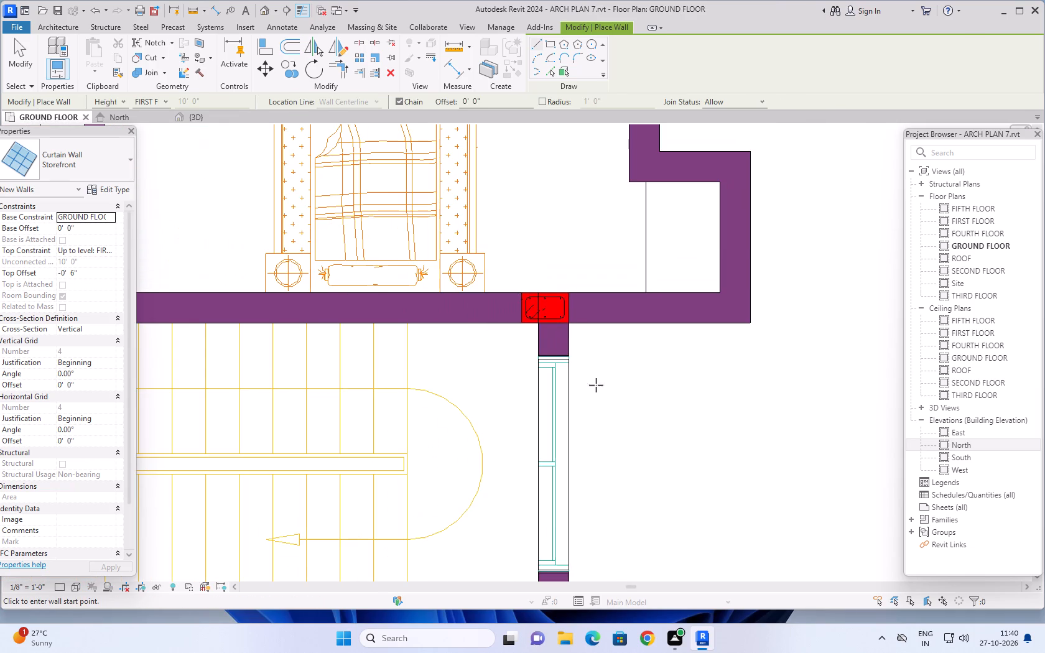
pyautogui.scroll(15, 585, 374)
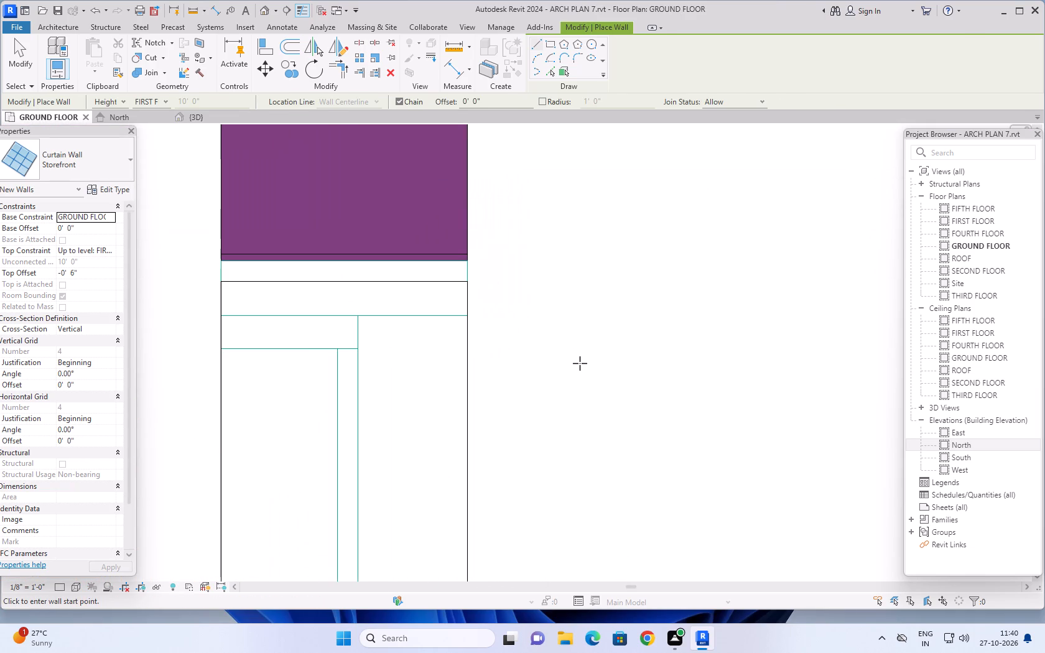
pyautogui.scroll(-11, 580, 363)
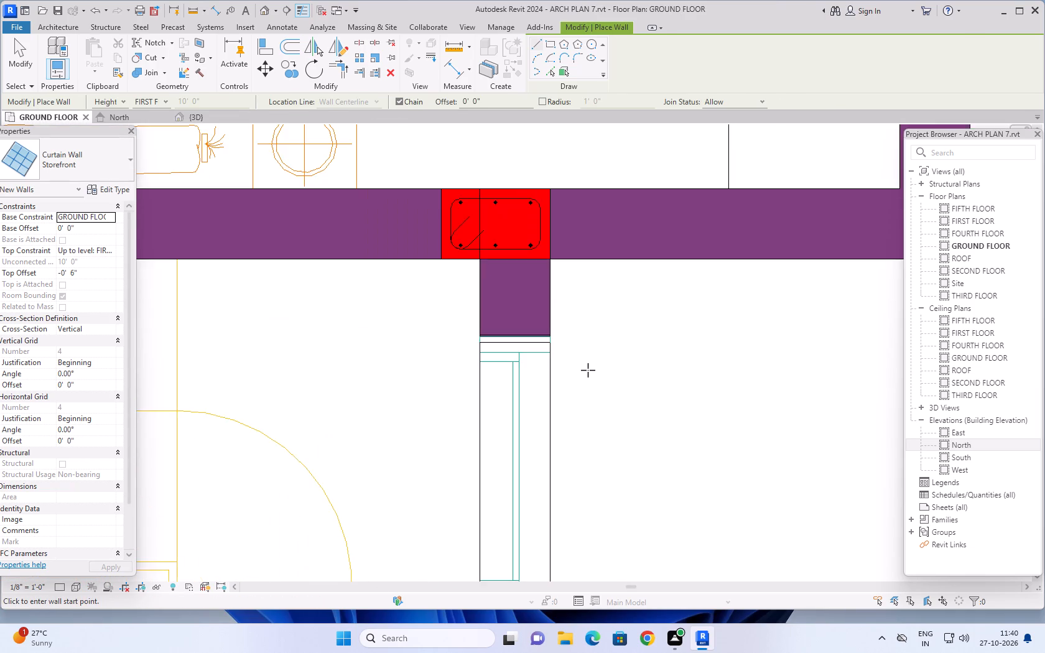
pyautogui.scroll(-6, 588, 370)
pyautogui.moveTo(613, 417); pyautogui.dragTo(537, 330, button='middle')
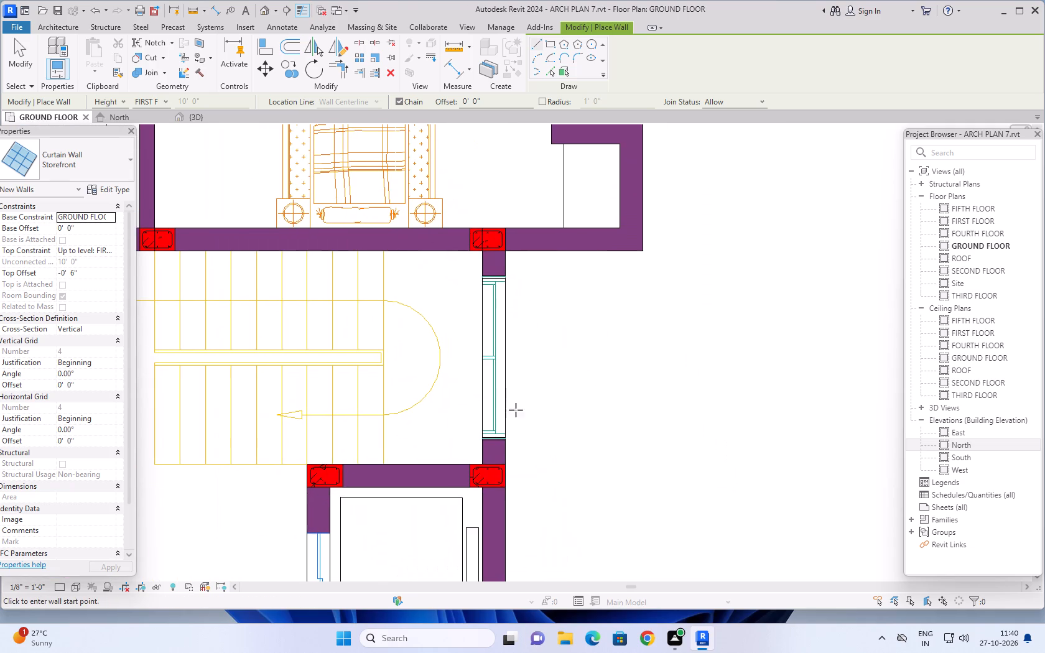
pyautogui.scroll(10, 504, 419)
pyautogui.moveTo(564, 442); pyautogui.dragTo(554, 405, button='middle')
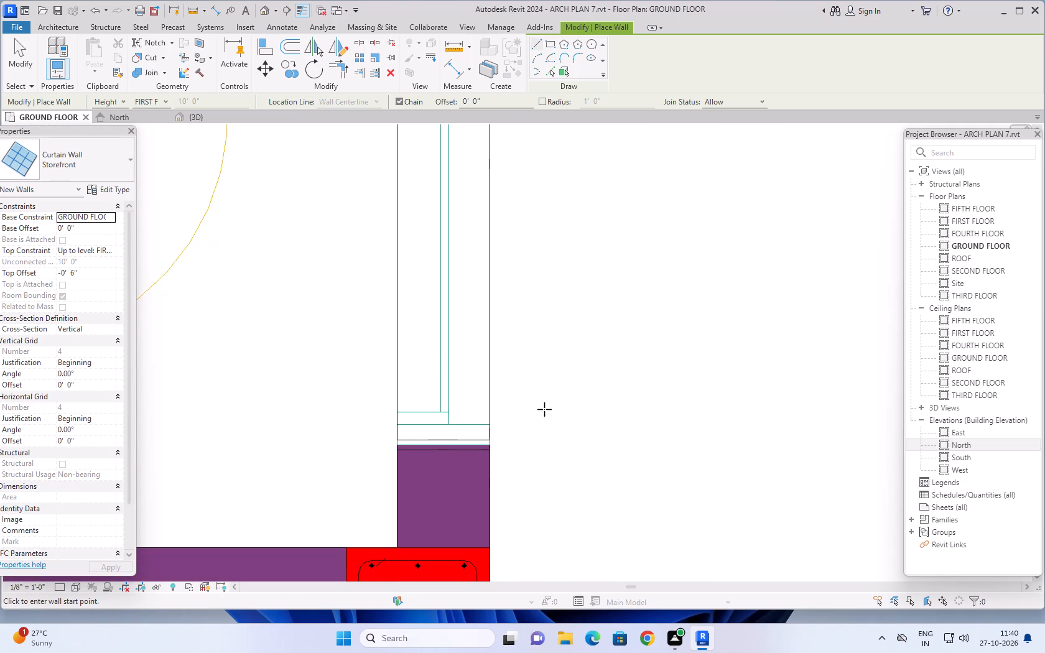
pyautogui.click(267, 44)
pyautogui.scroll(4, 426, 496)
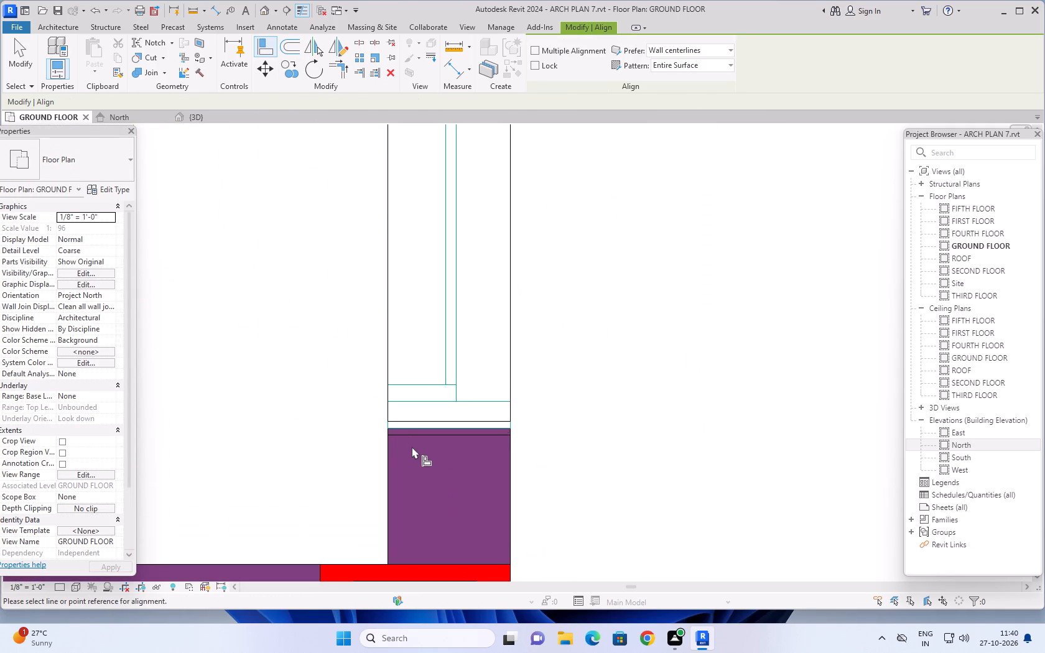
pyautogui.scroll(6, 398, 422)
pyautogui.click(376, 391)
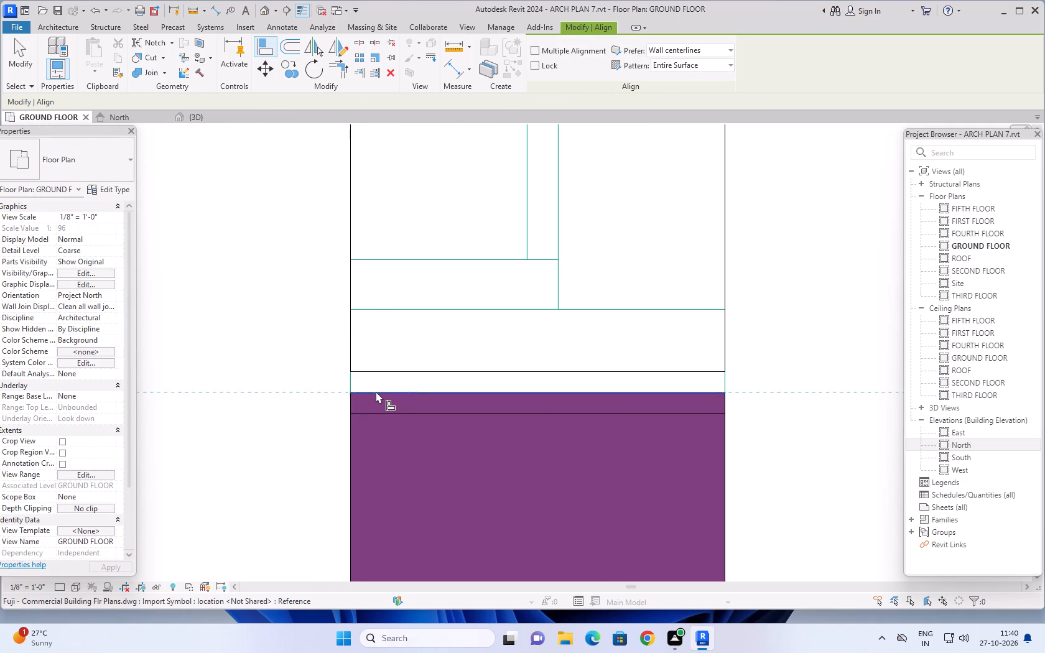
pyautogui.click(388, 411)
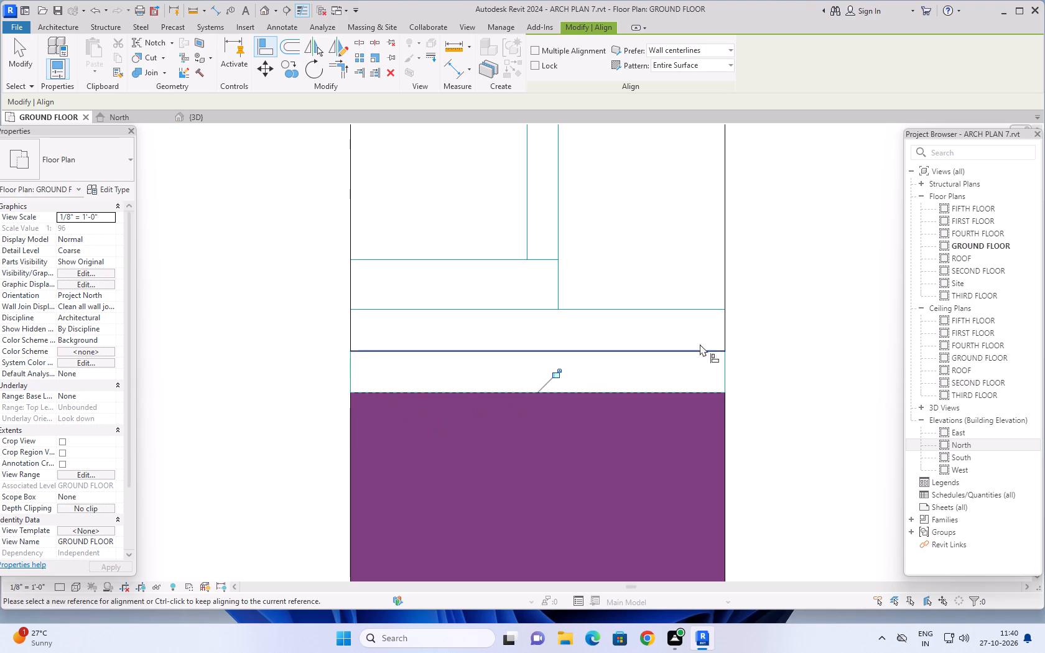
pyautogui.scroll(-14, 711, 340)
pyautogui.moveTo(774, 249); pyautogui.dragTo(653, 460, button='middle')
pyautogui.press('Escape')
pyautogui.press('Escape')
pyautogui.press('Escape')
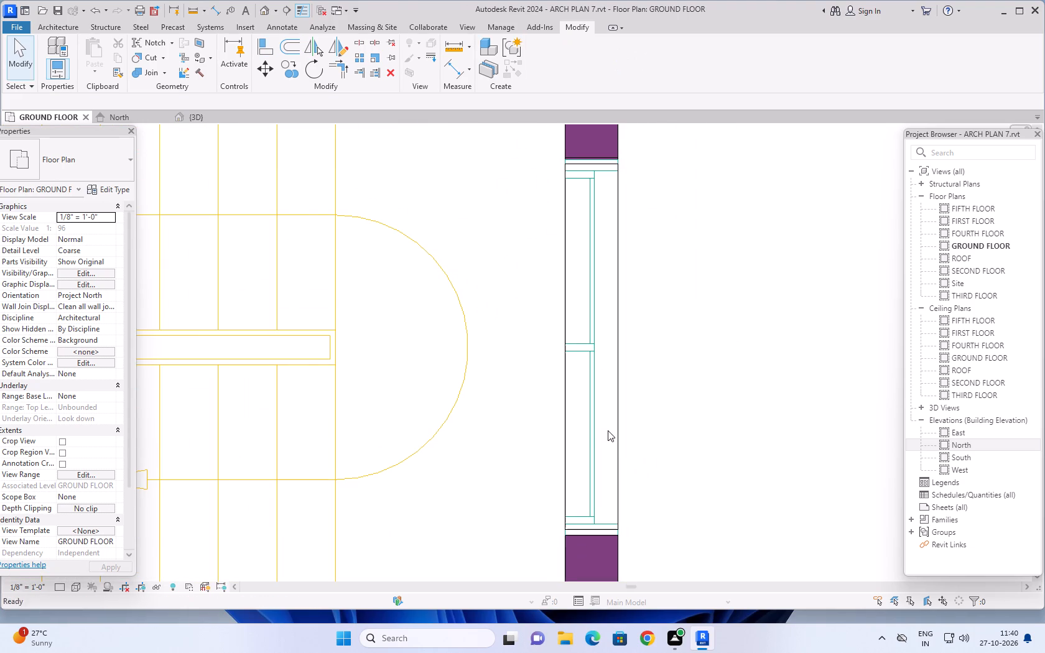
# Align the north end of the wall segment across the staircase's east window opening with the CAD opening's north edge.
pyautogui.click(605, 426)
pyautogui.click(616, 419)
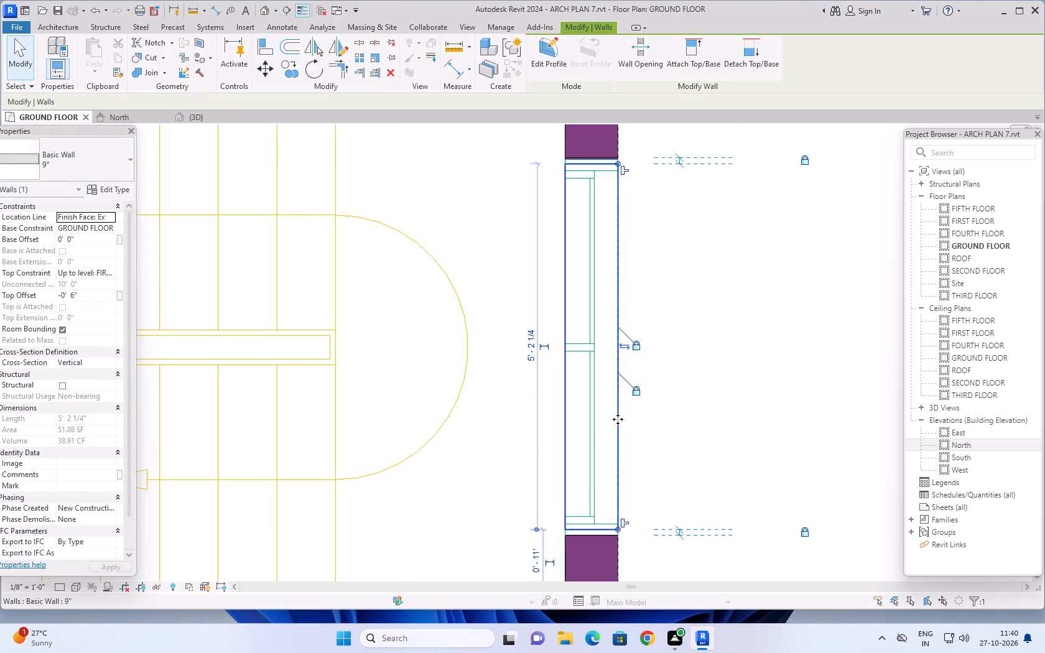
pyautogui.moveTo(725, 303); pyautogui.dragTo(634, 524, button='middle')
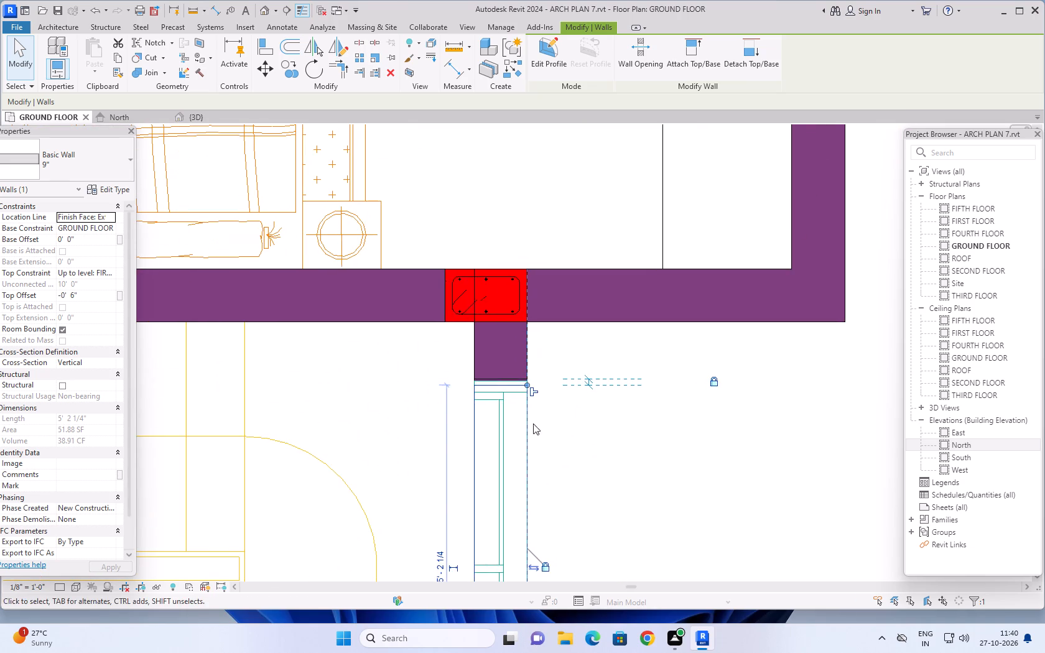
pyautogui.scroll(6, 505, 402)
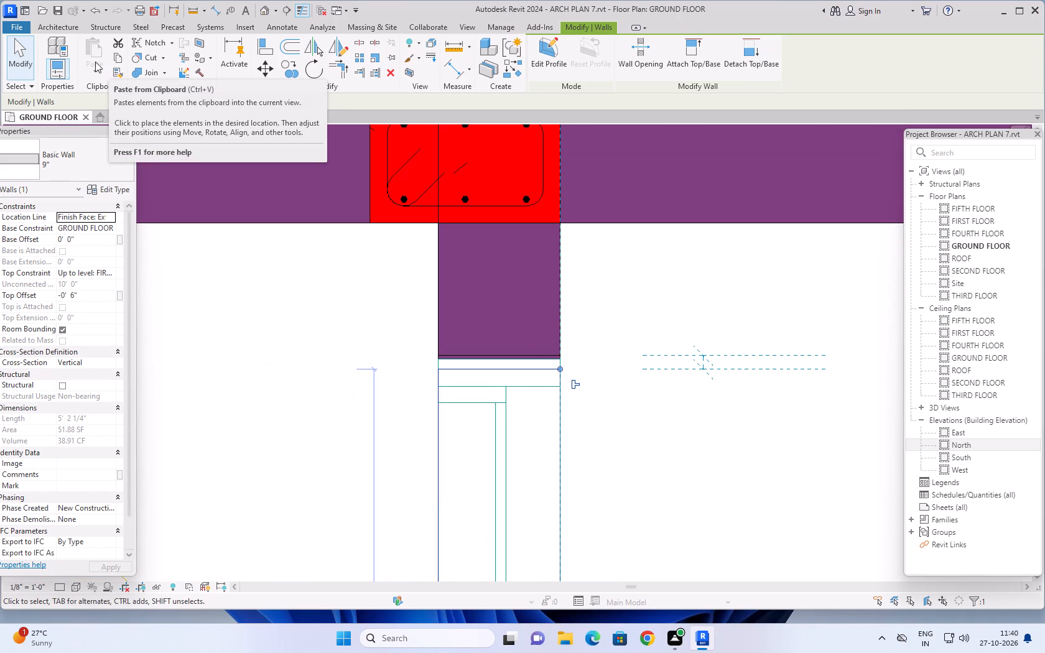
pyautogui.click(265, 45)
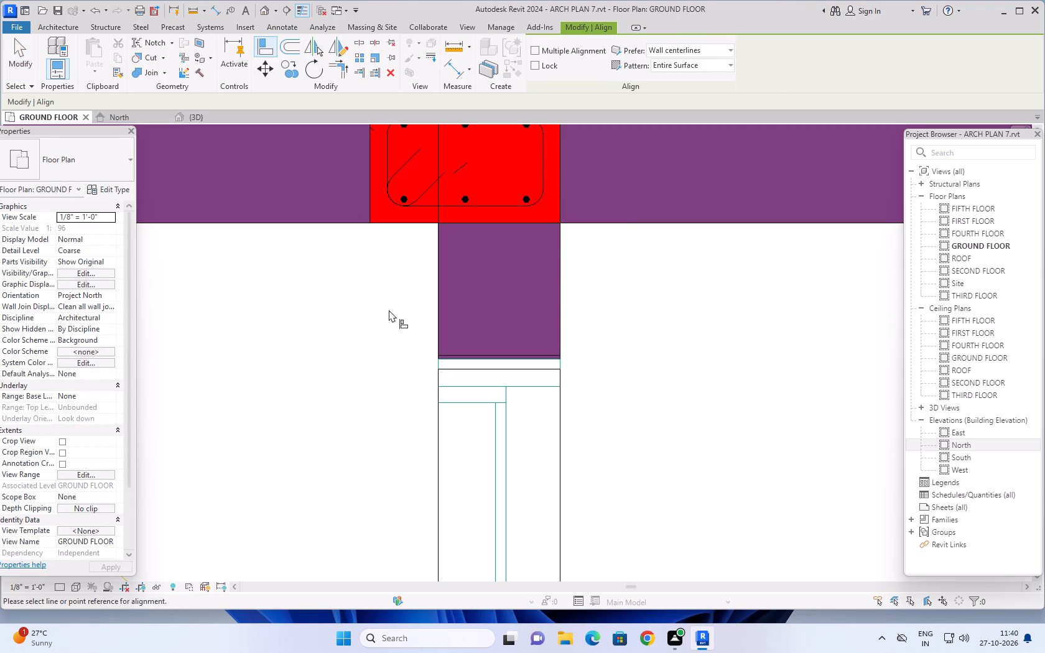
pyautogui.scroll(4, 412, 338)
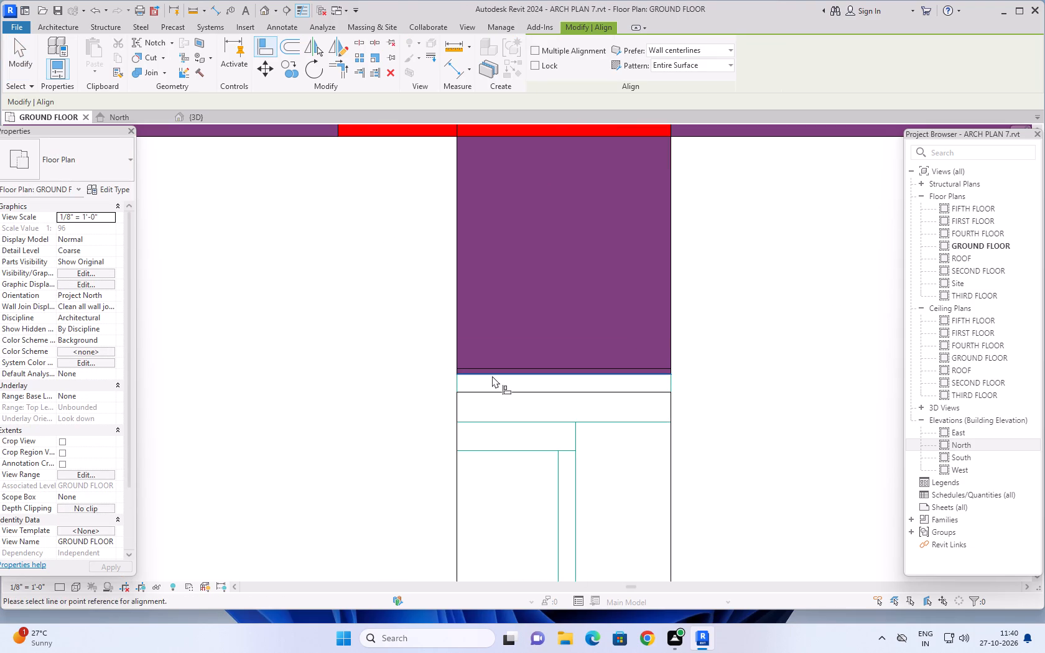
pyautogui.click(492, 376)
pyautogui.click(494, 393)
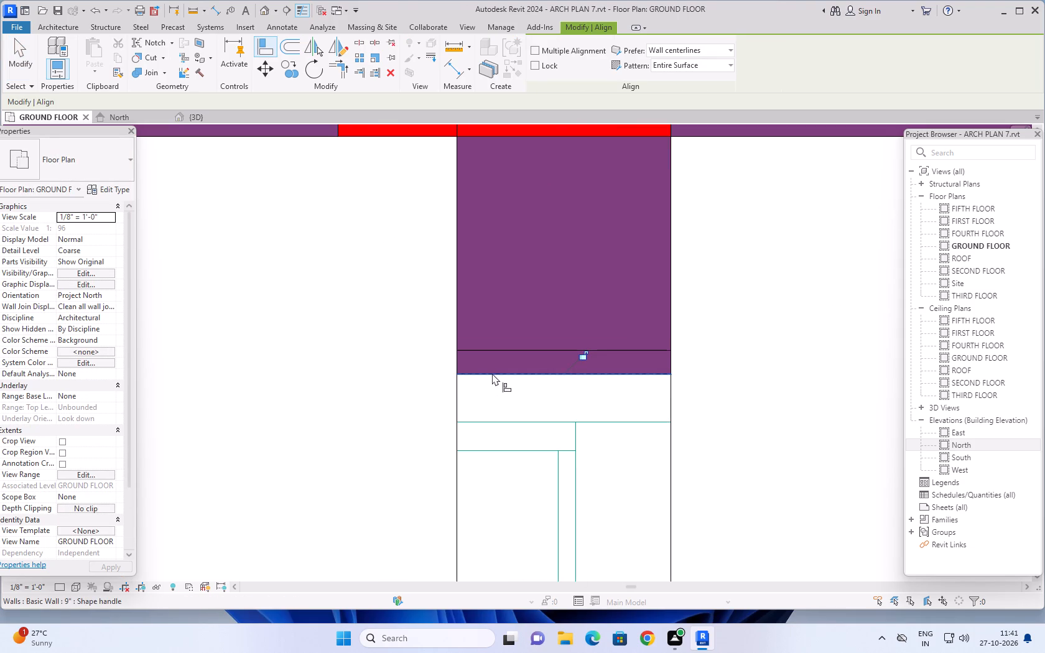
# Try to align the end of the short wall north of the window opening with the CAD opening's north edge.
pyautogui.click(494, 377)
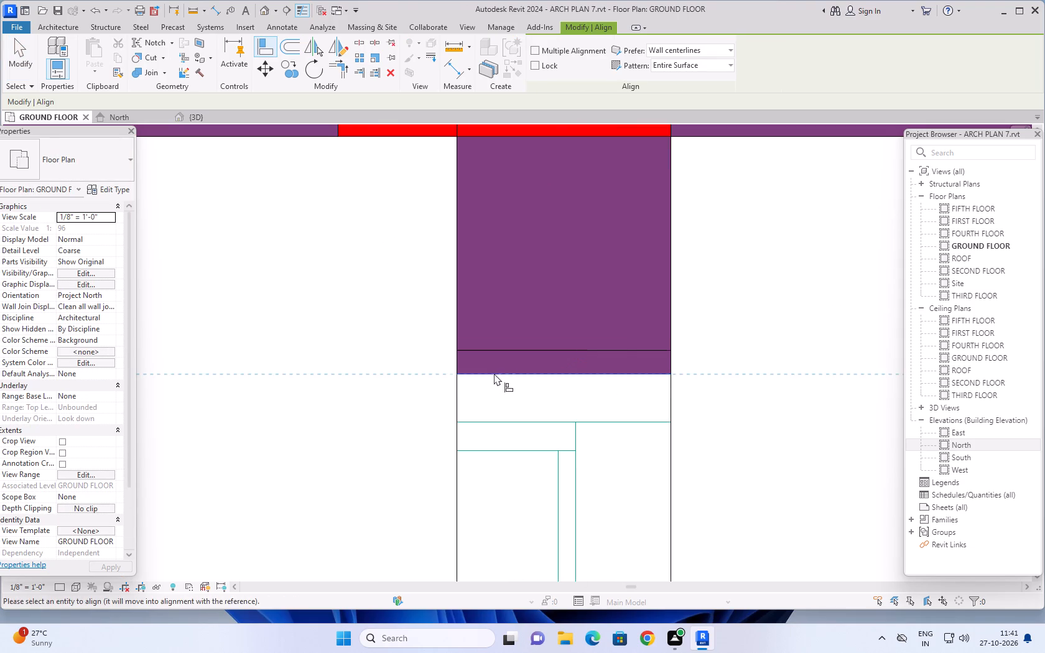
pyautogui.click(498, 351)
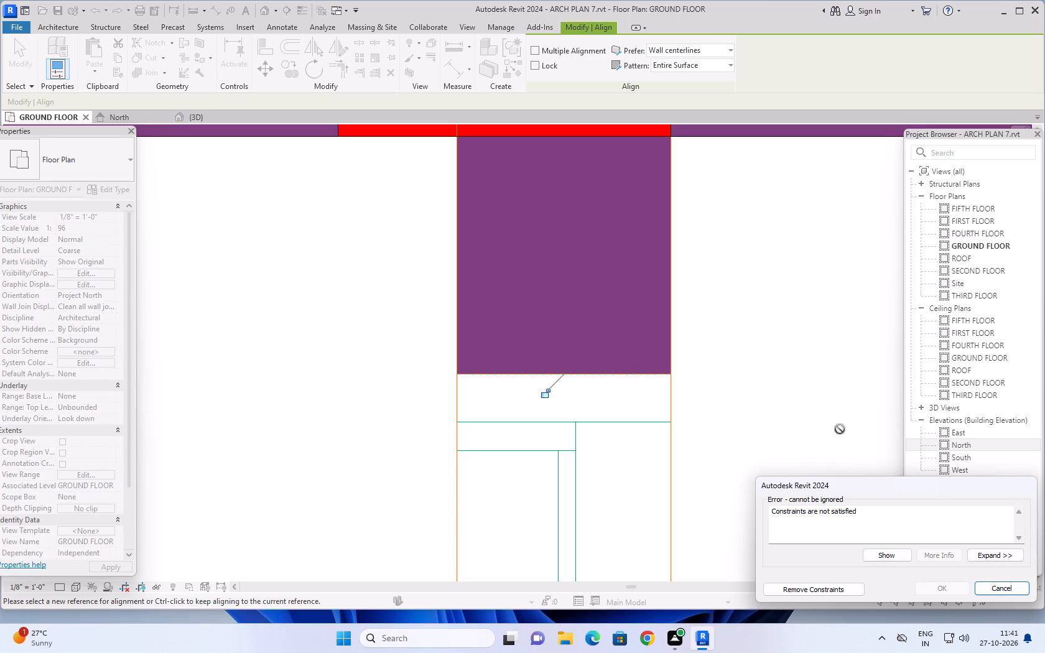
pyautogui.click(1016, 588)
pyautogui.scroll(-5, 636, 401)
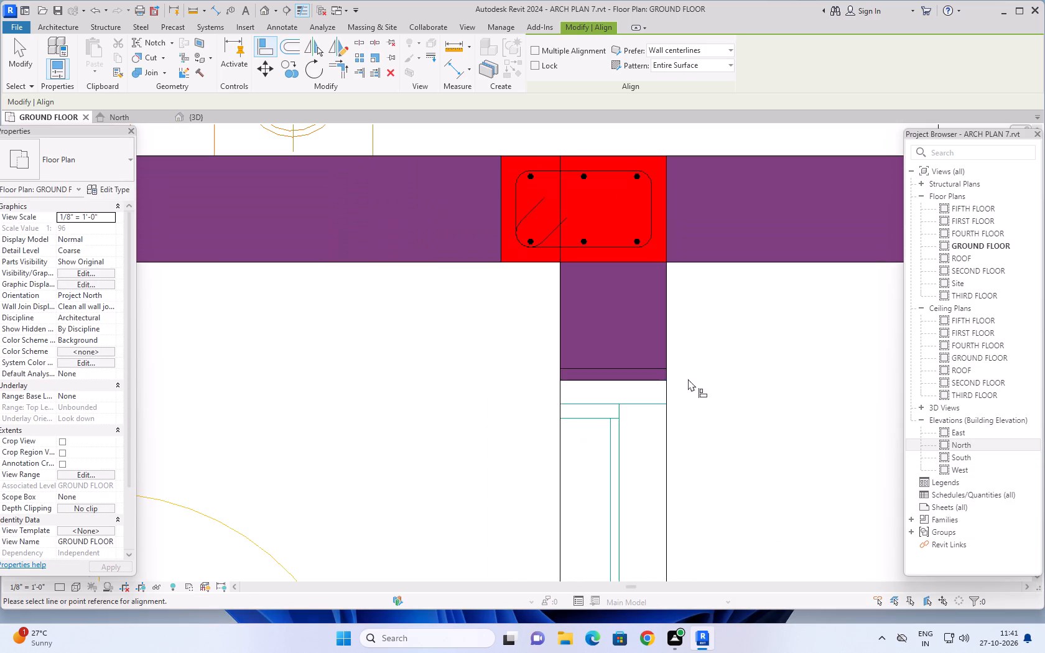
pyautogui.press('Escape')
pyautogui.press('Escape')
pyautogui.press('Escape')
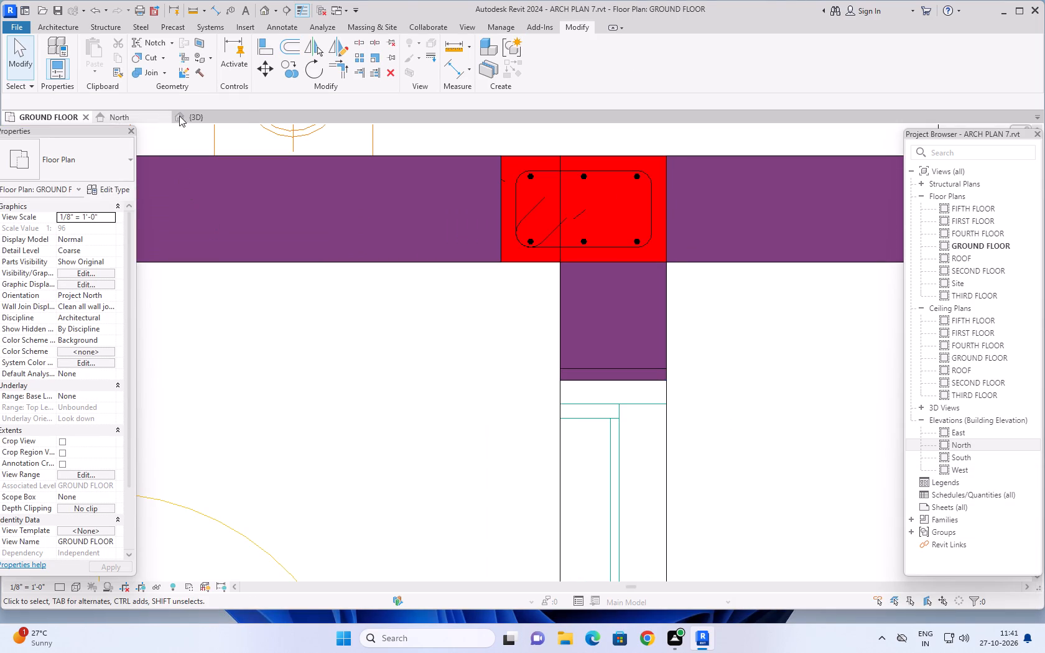
# In 3D, delete the separate wall segment across the staircase's east window opening.
pyautogui.click(199, 117)
pyautogui.scroll(-2, 539, 435)
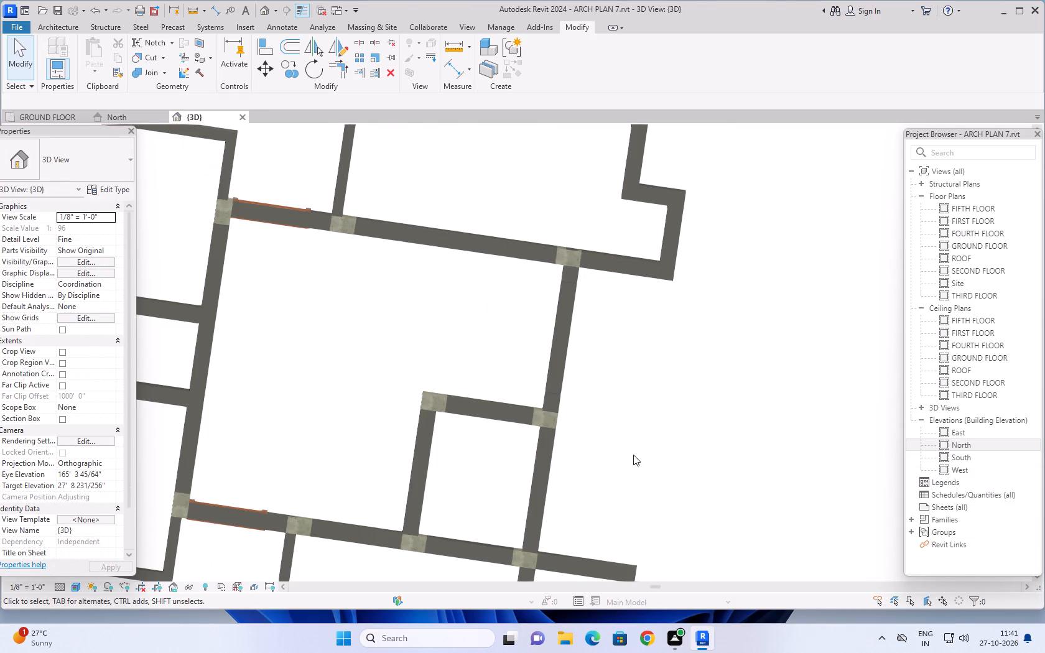
pyautogui.keyDown('shift'); pyautogui.moveTo(641, 456); pyautogui.dragTo(448, 382, button='middle'); pyautogui.keyUp('shift')
pyautogui.scroll(-3, 417, 477)
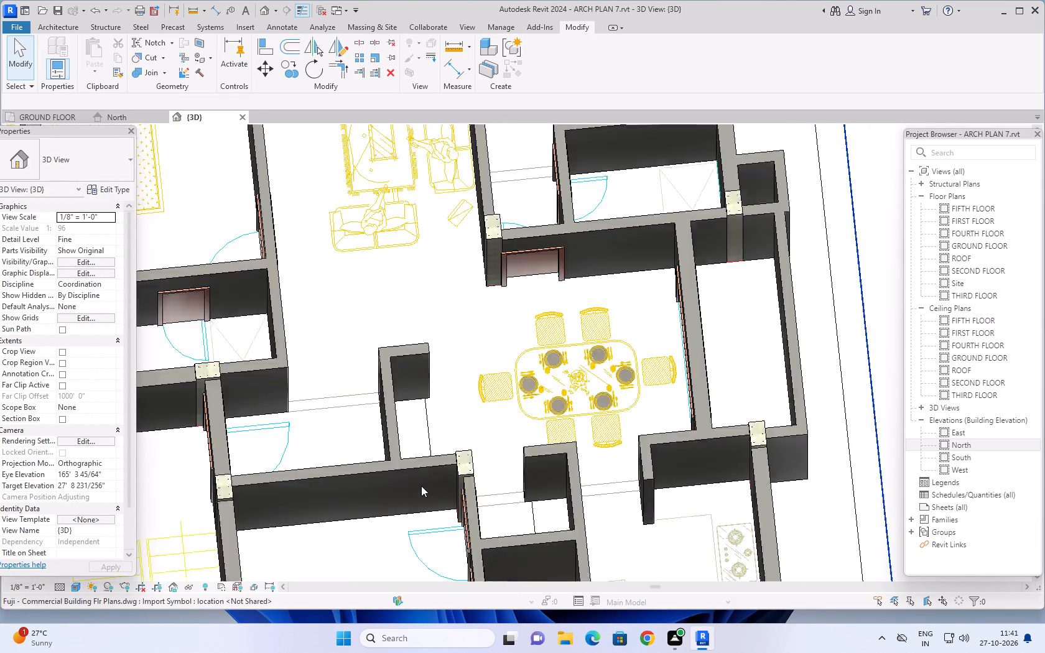
pyautogui.scroll(-4, 421, 486)
pyautogui.moveTo(418, 526); pyautogui.dragTo(516, 285, button='middle')
pyautogui.keyDown('shift'); pyautogui.moveTo(403, 438); pyautogui.dragTo(429, 423, button='middle'); pyautogui.keyUp('shift')
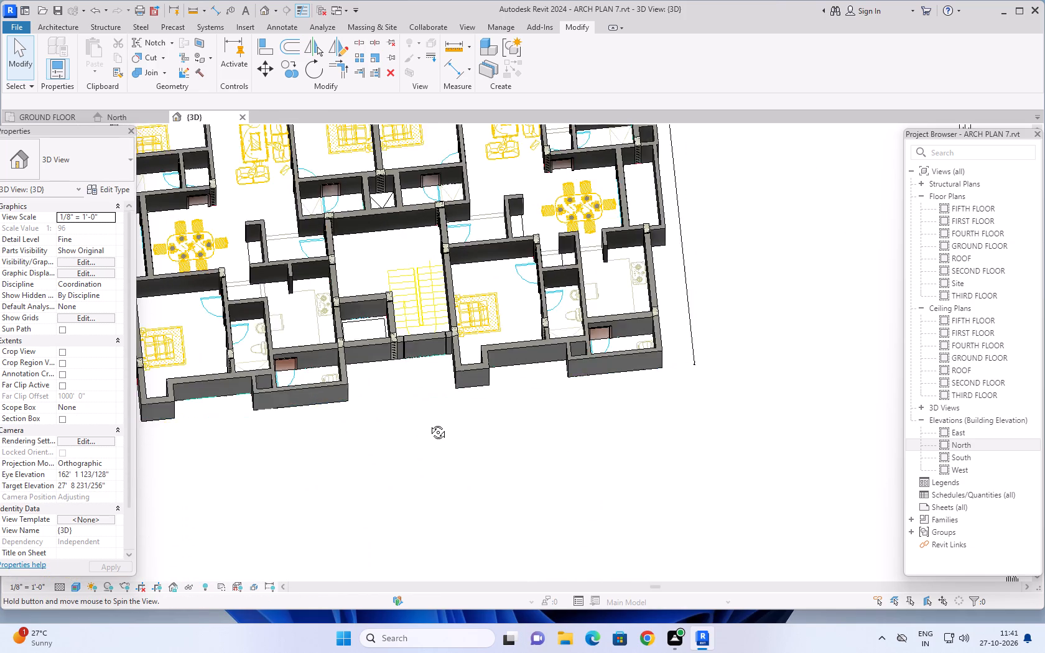
pyautogui.keyDown('shift'); pyautogui.moveTo(429, 423); pyautogui.dragTo(417, 412, button='middle'); pyautogui.keyUp('shift')
pyautogui.scroll(8, 422, 396)
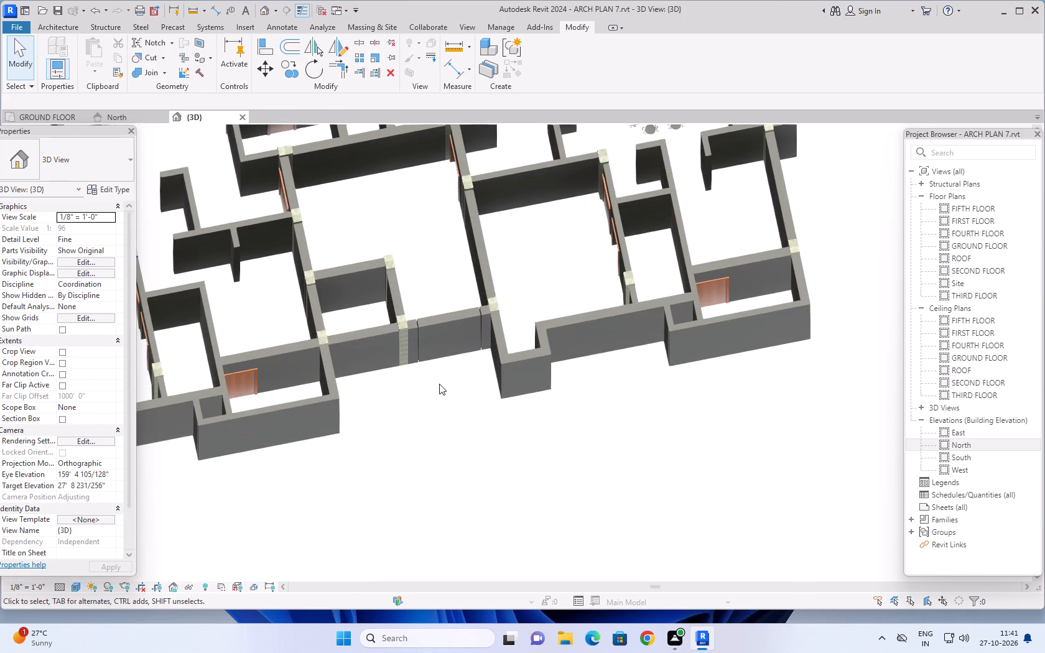
pyautogui.click(415, 269)
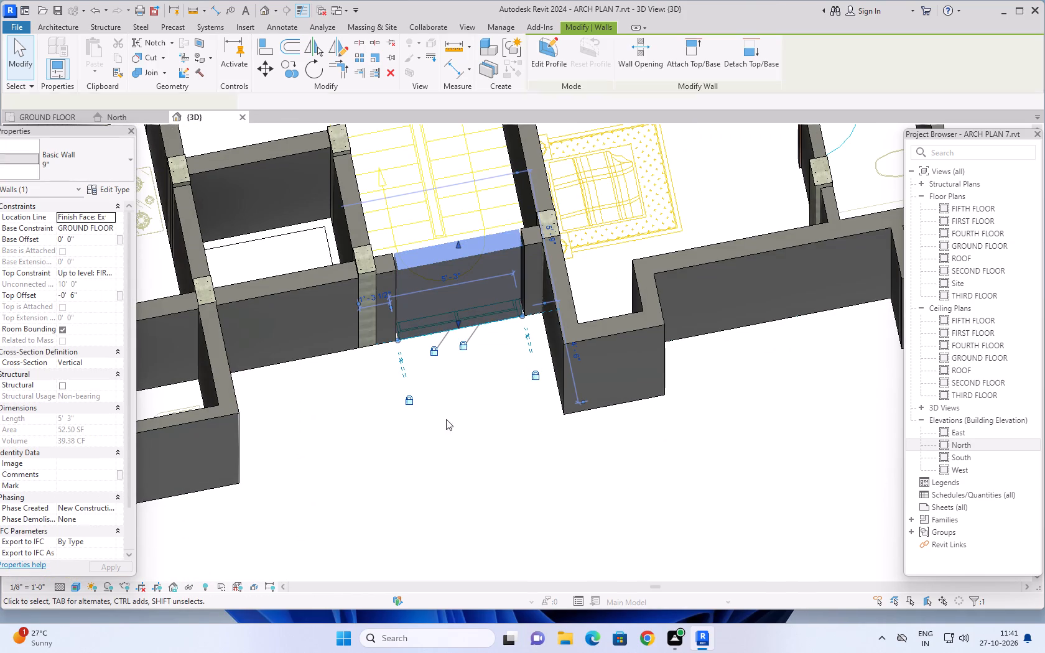
pyautogui.press('Delete')
pyautogui.scroll(-2, 448, 441)
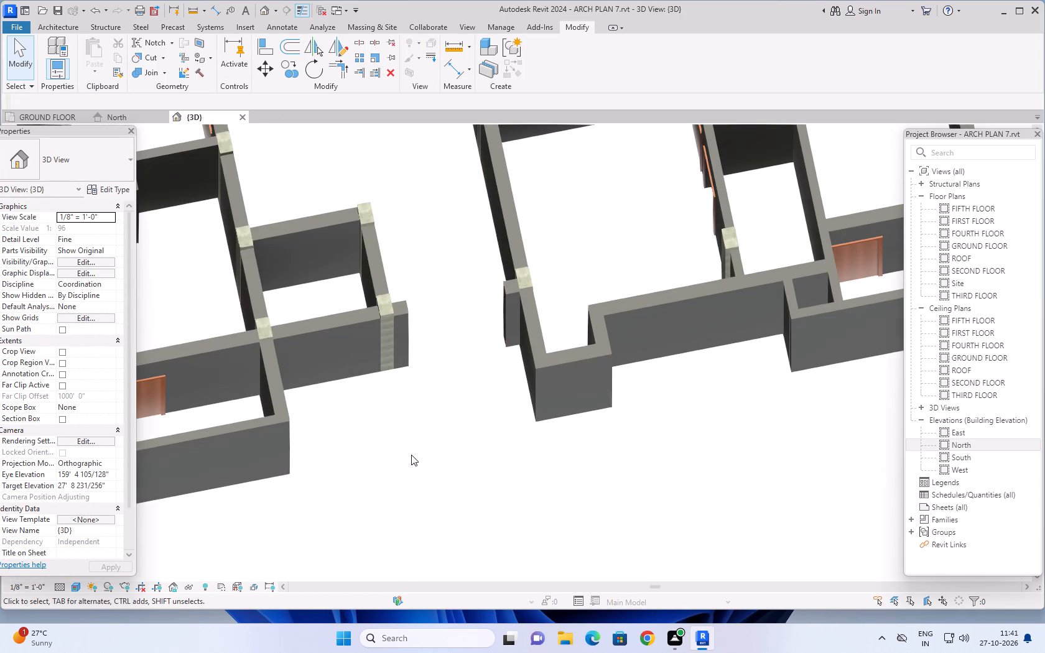
pyautogui.keyDown('shift'); pyautogui.moveTo(422, 453); pyautogui.dragTo(492, 540, button='middle'); pyautogui.keyUp('shift')
pyautogui.moveTo(581, 341); pyautogui.dragTo(511, 460, button='middle')
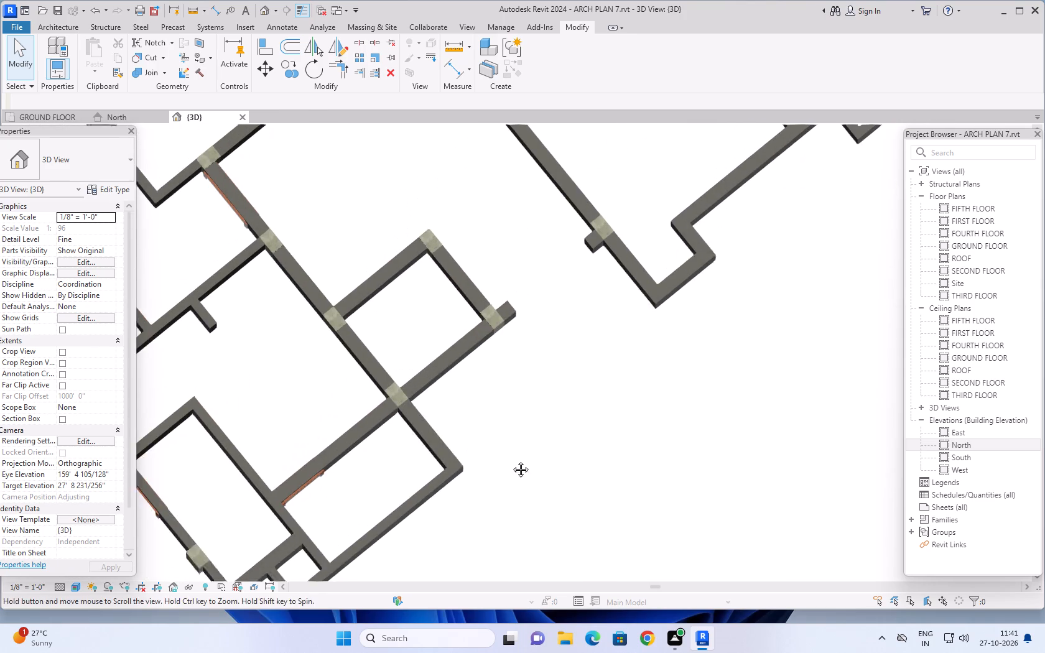
pyautogui.moveTo(511, 460); pyautogui.dragTo(511, 462, button='middle')
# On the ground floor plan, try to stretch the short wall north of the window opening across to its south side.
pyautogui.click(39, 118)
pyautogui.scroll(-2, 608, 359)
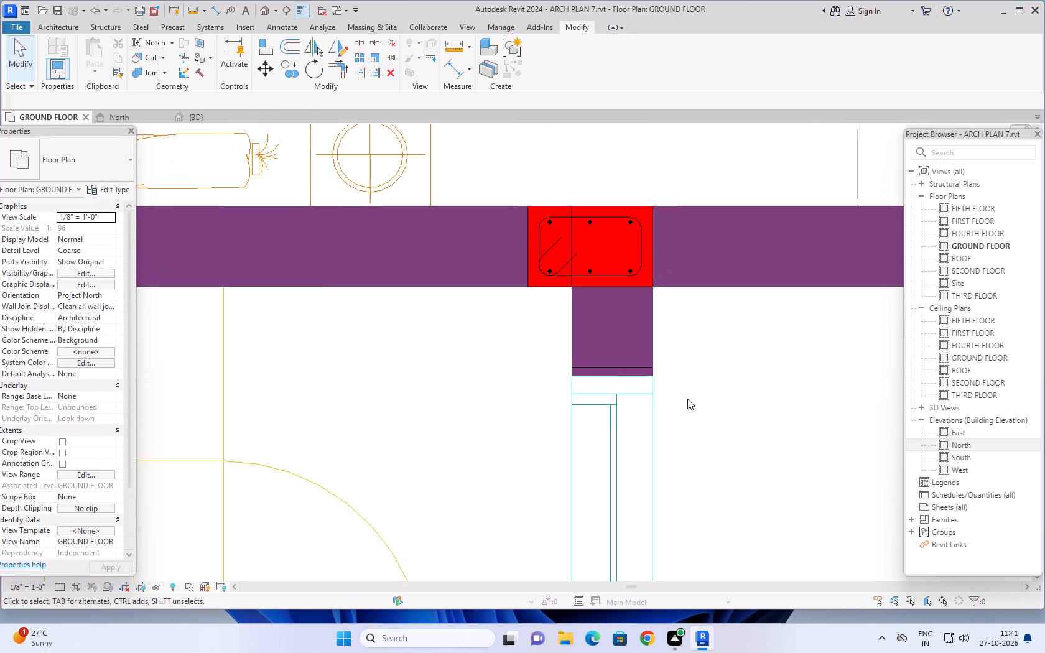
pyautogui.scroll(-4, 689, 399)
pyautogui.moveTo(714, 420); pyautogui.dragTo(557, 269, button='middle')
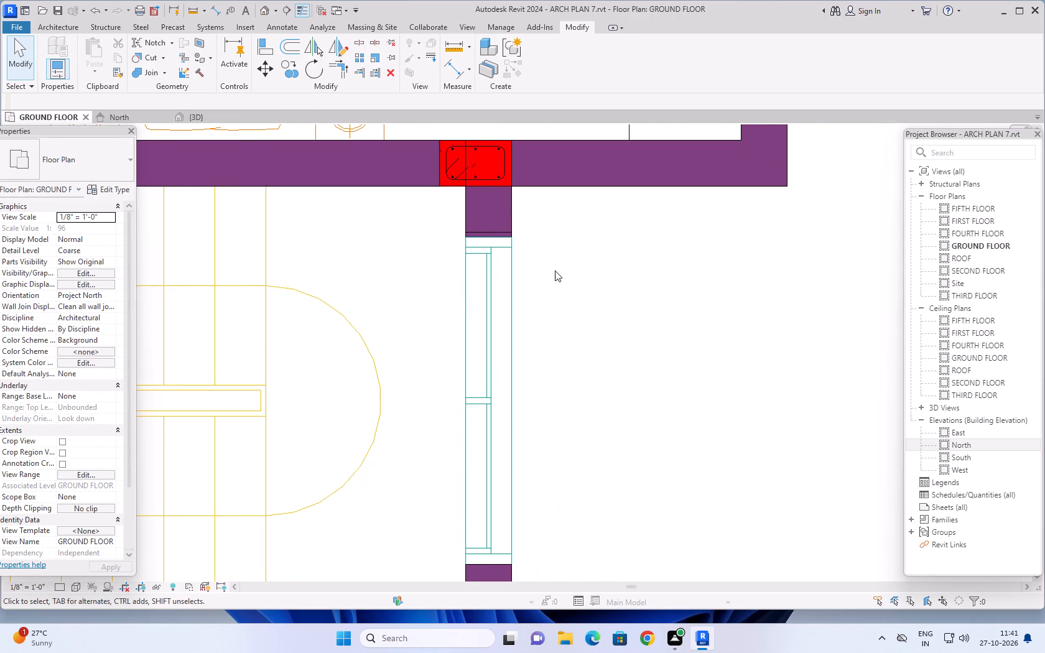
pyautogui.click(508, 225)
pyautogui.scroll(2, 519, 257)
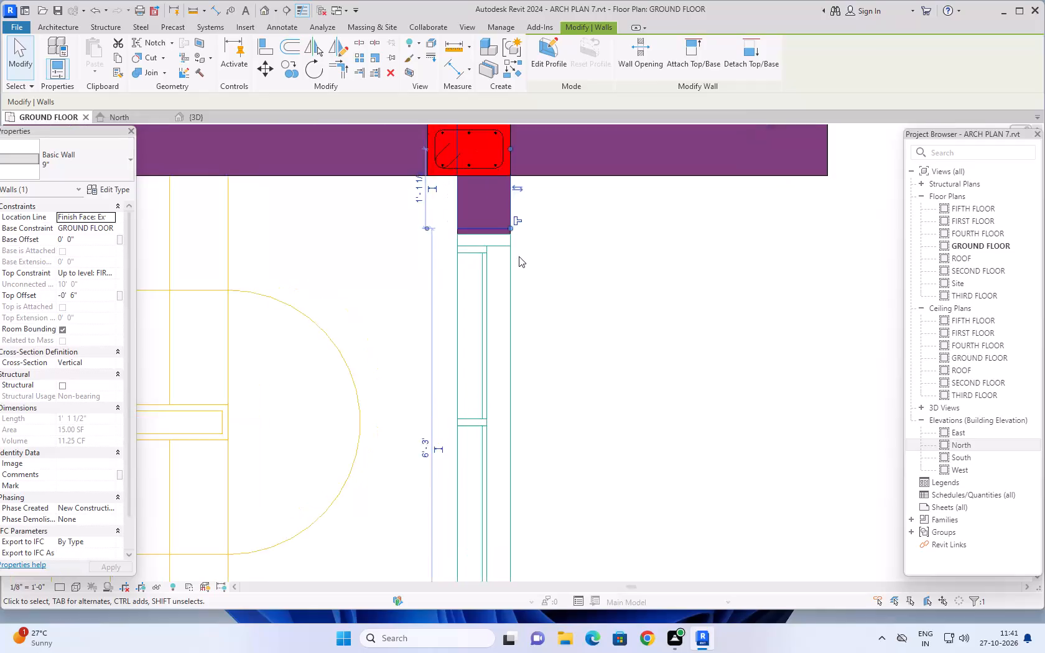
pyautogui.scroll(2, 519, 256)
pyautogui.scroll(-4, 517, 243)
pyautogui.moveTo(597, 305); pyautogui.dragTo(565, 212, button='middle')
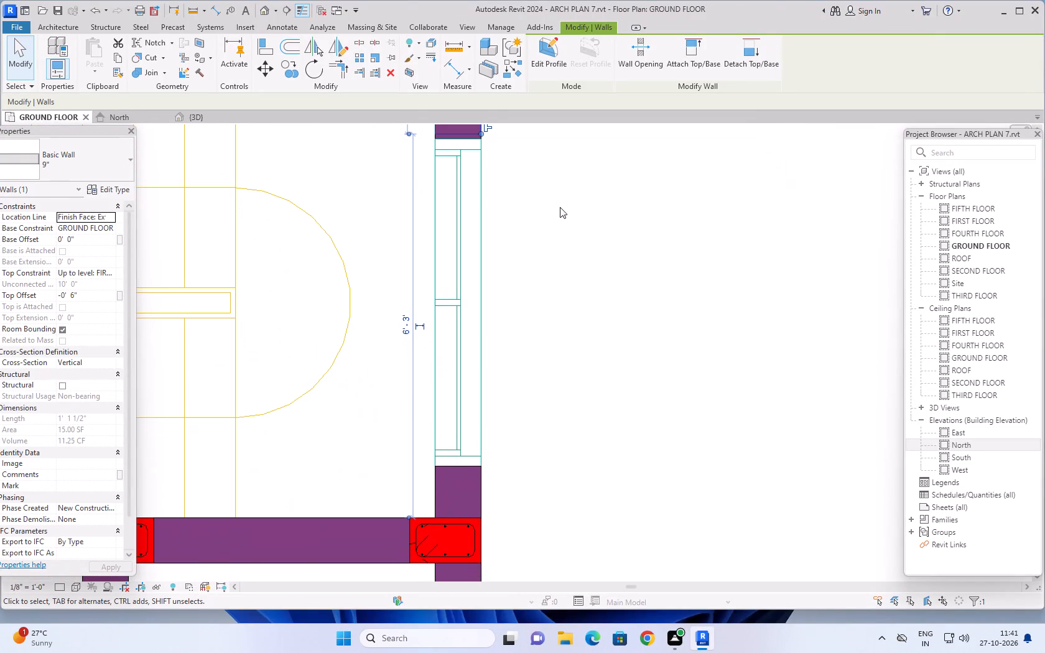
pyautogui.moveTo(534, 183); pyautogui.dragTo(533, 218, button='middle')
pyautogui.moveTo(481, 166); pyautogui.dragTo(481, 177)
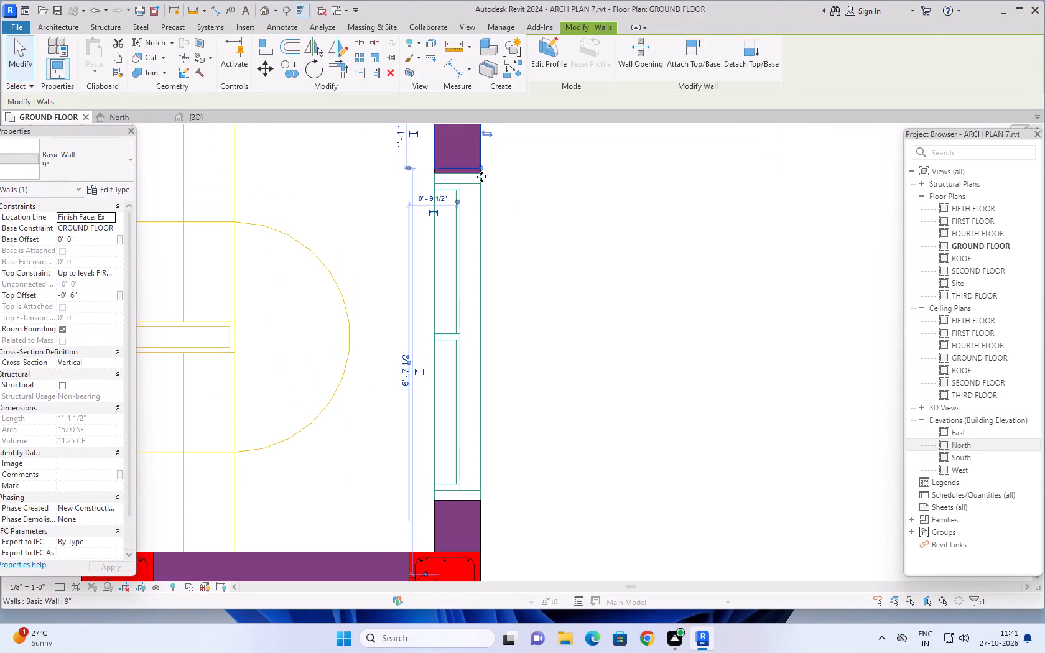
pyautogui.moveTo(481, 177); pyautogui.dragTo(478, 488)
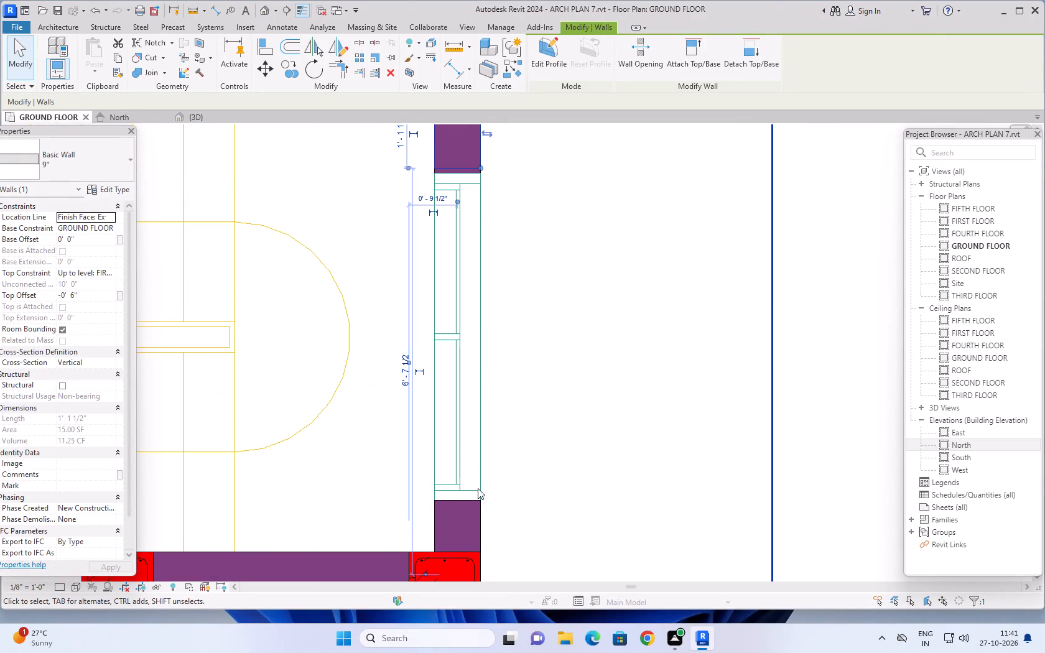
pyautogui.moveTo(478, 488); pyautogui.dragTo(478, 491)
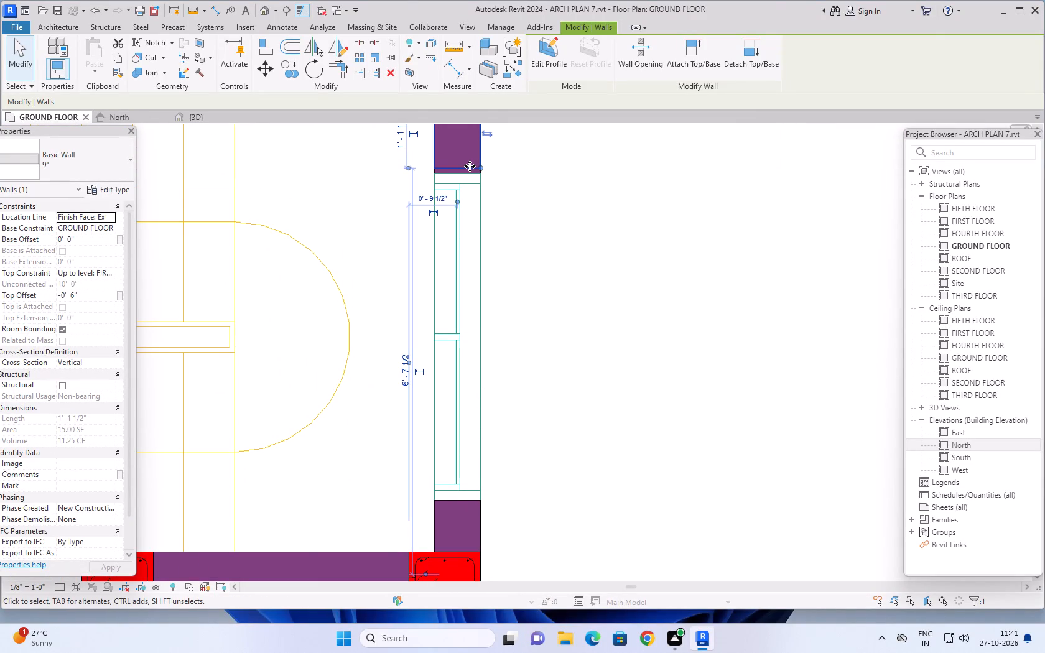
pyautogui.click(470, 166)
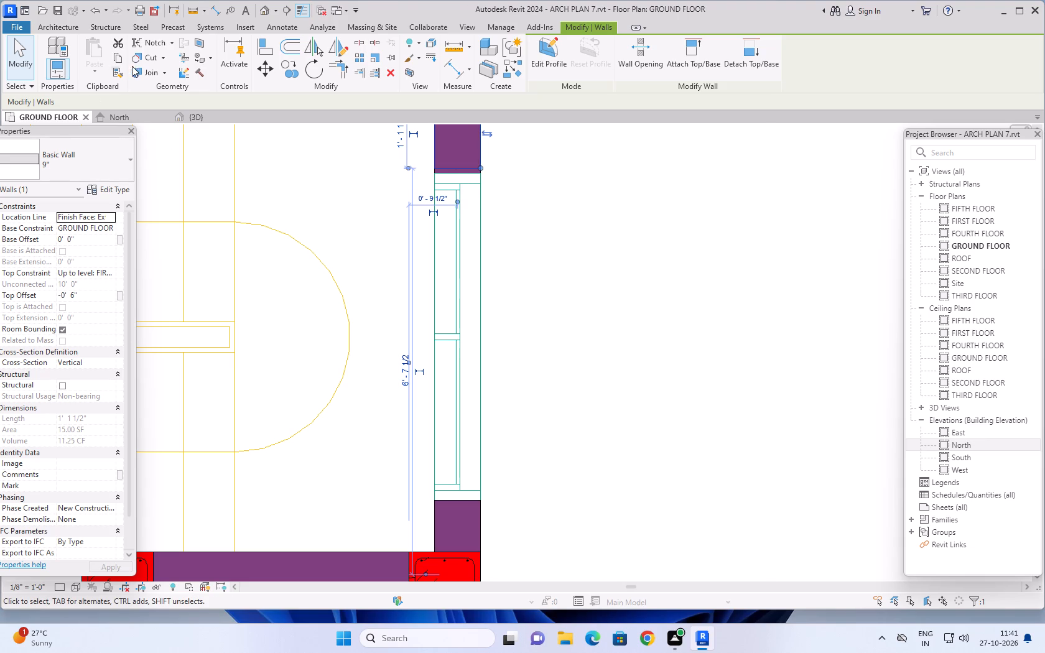
# Extend the short north wall across the window opening by aligning its end with the end of the wall south of the opening.
pyautogui.click(264, 48)
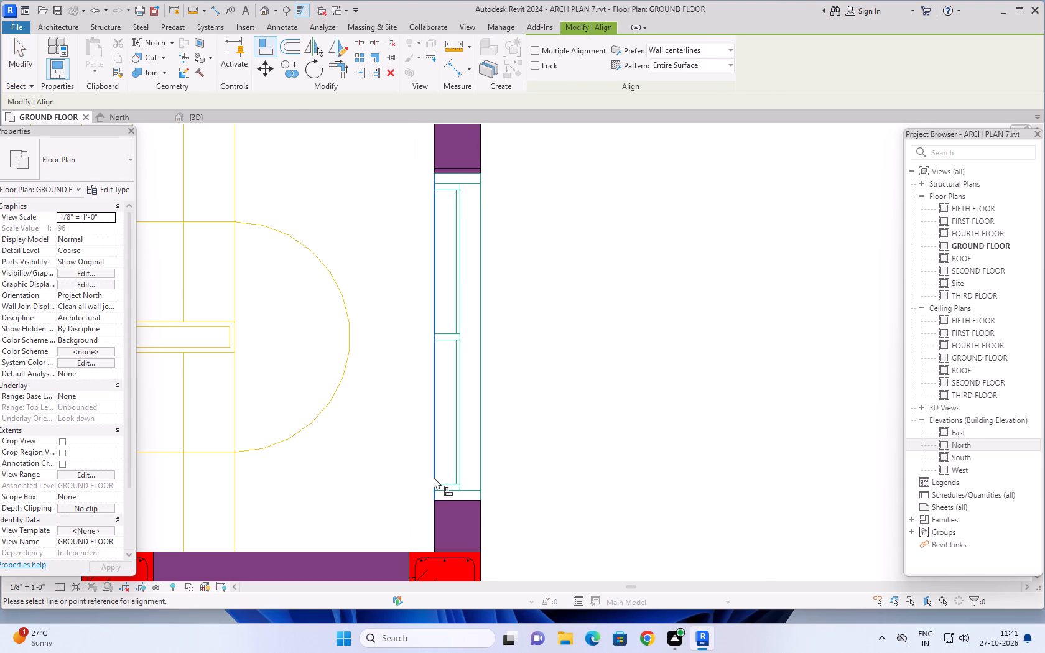
pyautogui.scroll(3, 438, 487)
pyautogui.click(457, 507)
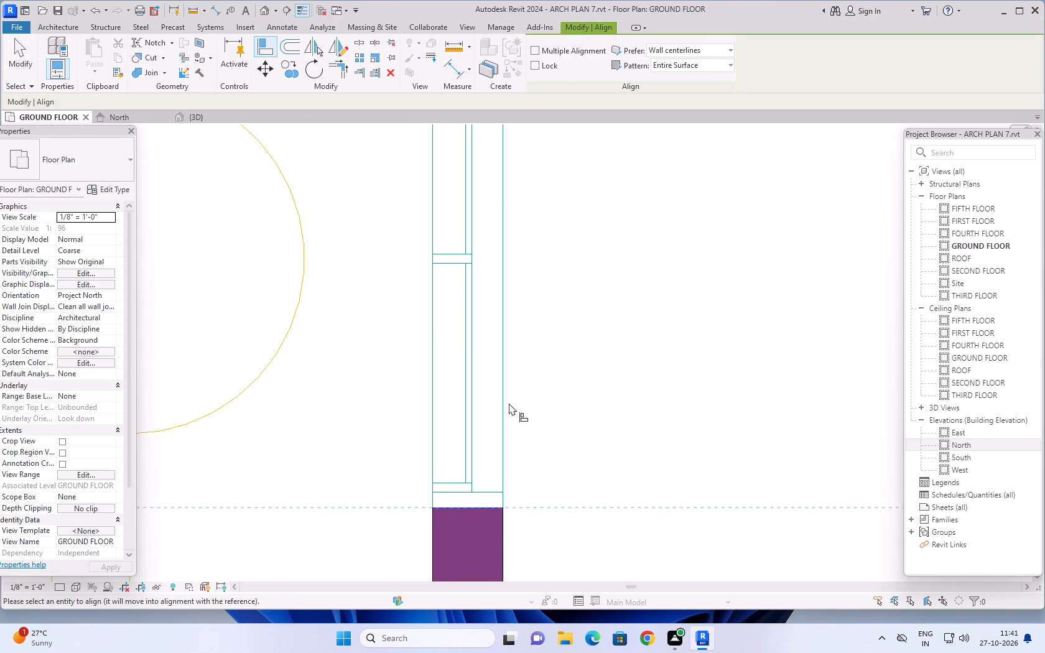
pyautogui.scroll(-3, 527, 371)
pyautogui.moveTo(567, 329); pyautogui.dragTo(543, 453, button='middle')
pyautogui.scroll(4, 450, 251)
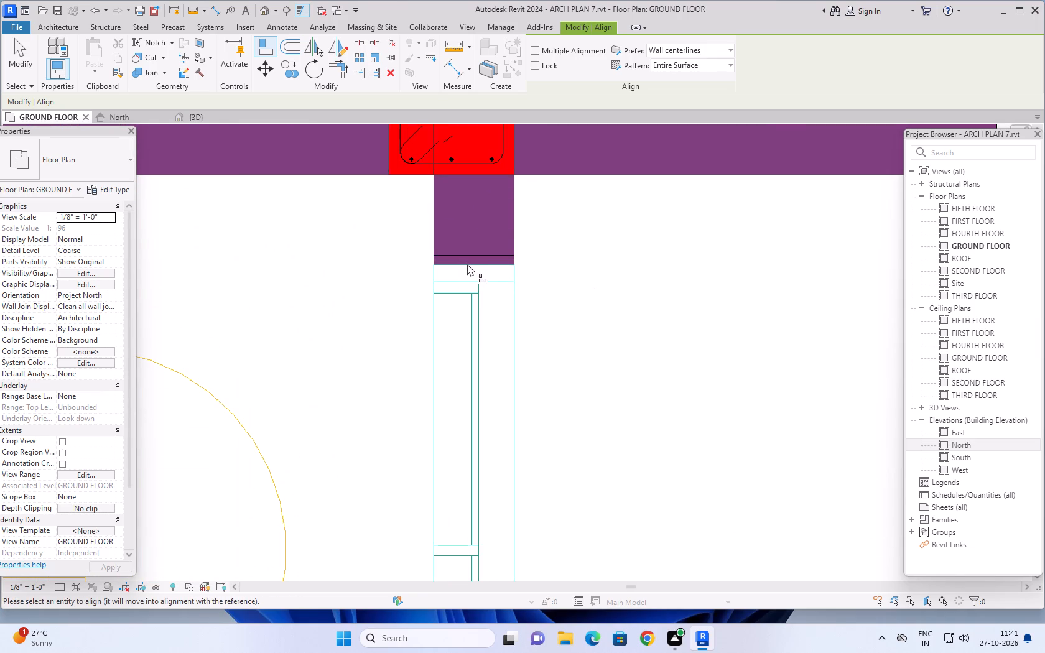
pyautogui.click(469, 256)
pyautogui.scroll(-8, 551, 348)
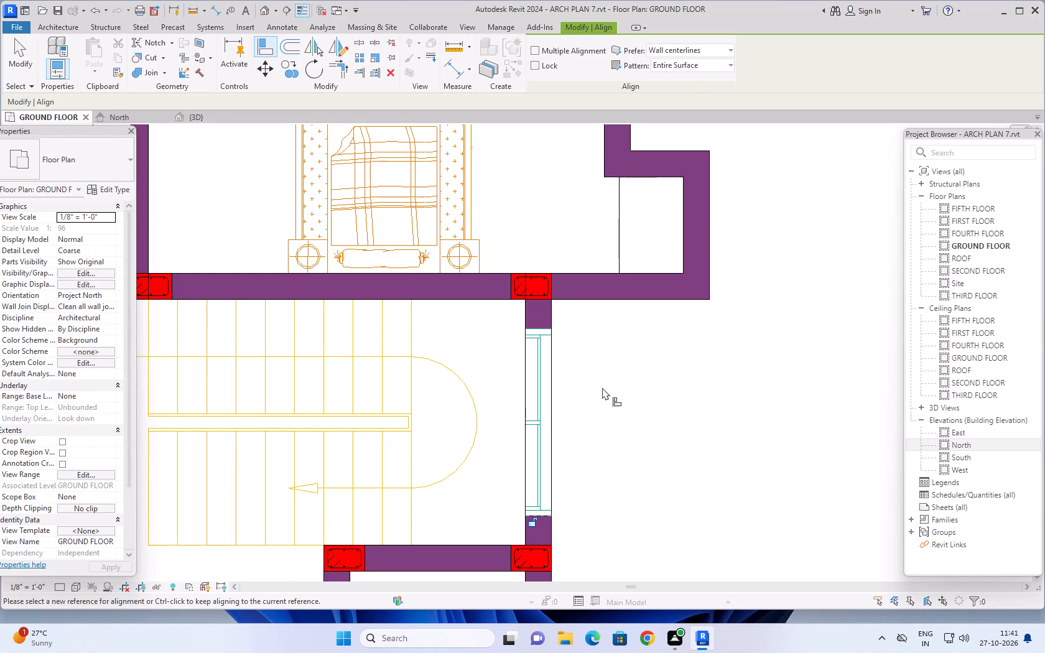
pyautogui.scroll(-1, 610, 396)
pyautogui.moveTo(610, 398); pyautogui.dragTo(575, 456, button='middle')
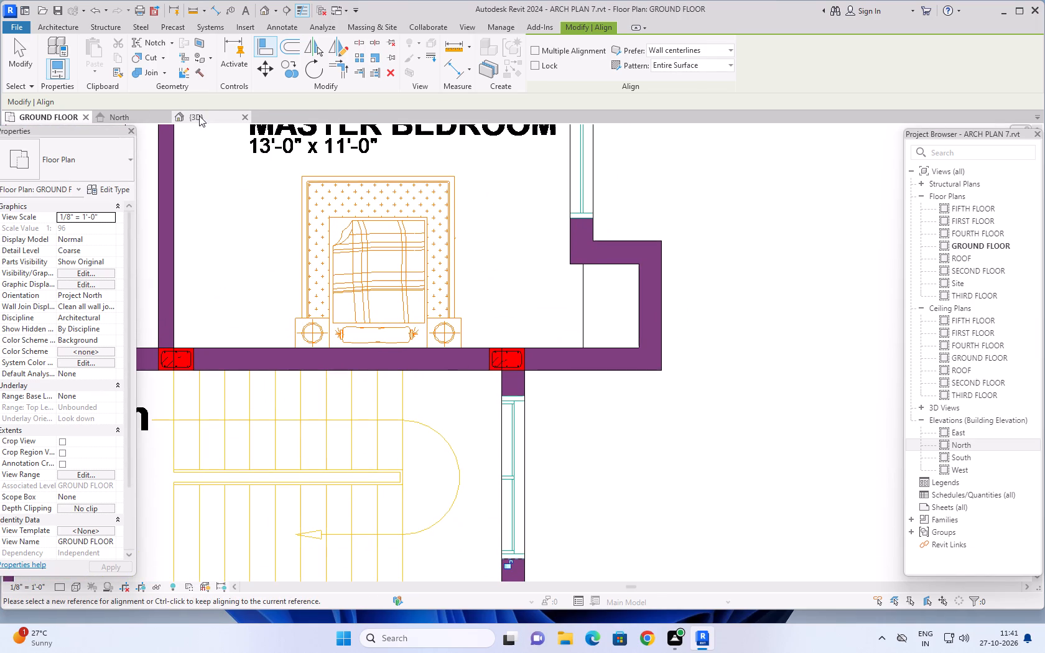
# Examine in 3D the wall rebuilt across the staircase's east window opening and its junction with the short south wall.
pyautogui.click(199, 116)
pyautogui.scroll(-1, 537, 386)
pyautogui.keyDown('shift'); pyautogui.moveTo(555, 403); pyautogui.dragTo(542, 405, button='middle'); pyautogui.keyUp('shift')
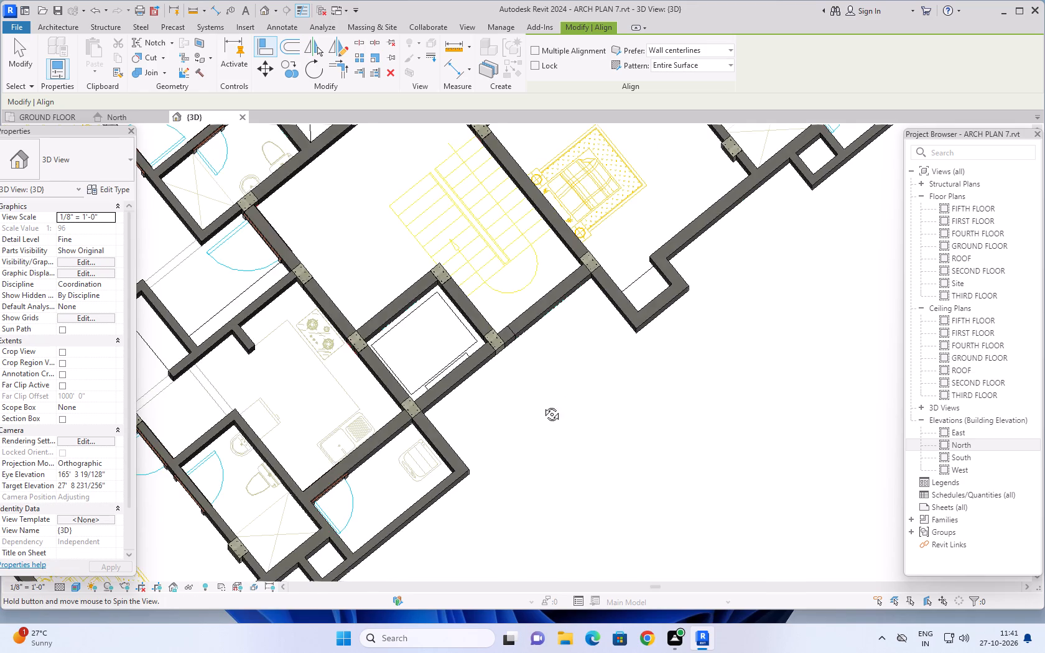
pyautogui.keyDown('shift'); pyautogui.moveTo(542, 405); pyautogui.dragTo(484, 331, button='middle'); pyautogui.keyUp('shift')
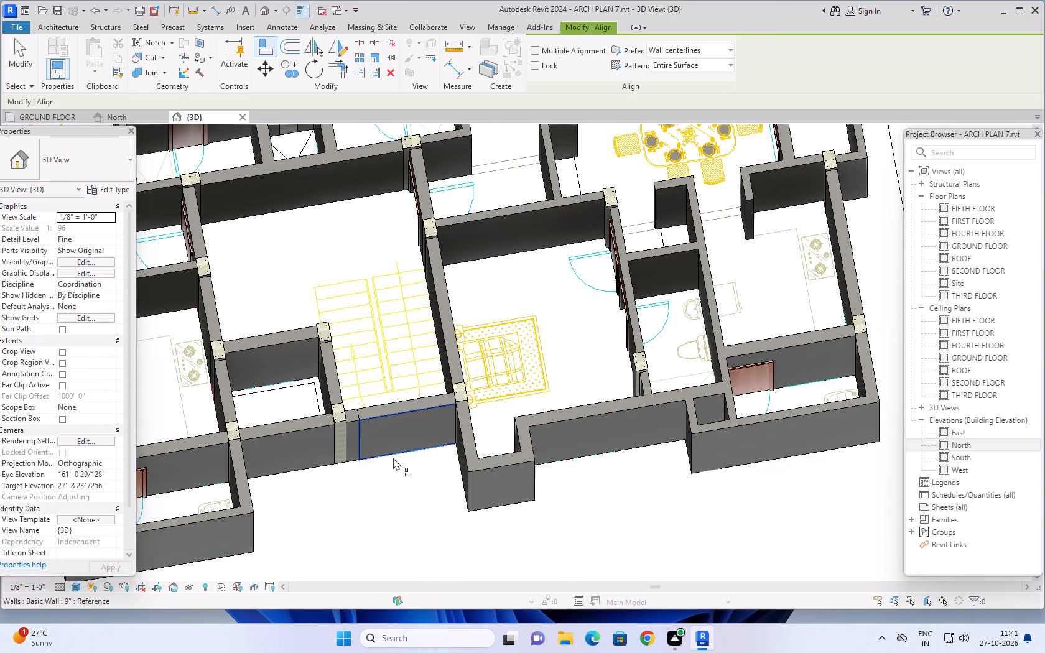
pyautogui.scroll(5, 393, 458)
pyautogui.scroll(3, 325, 366)
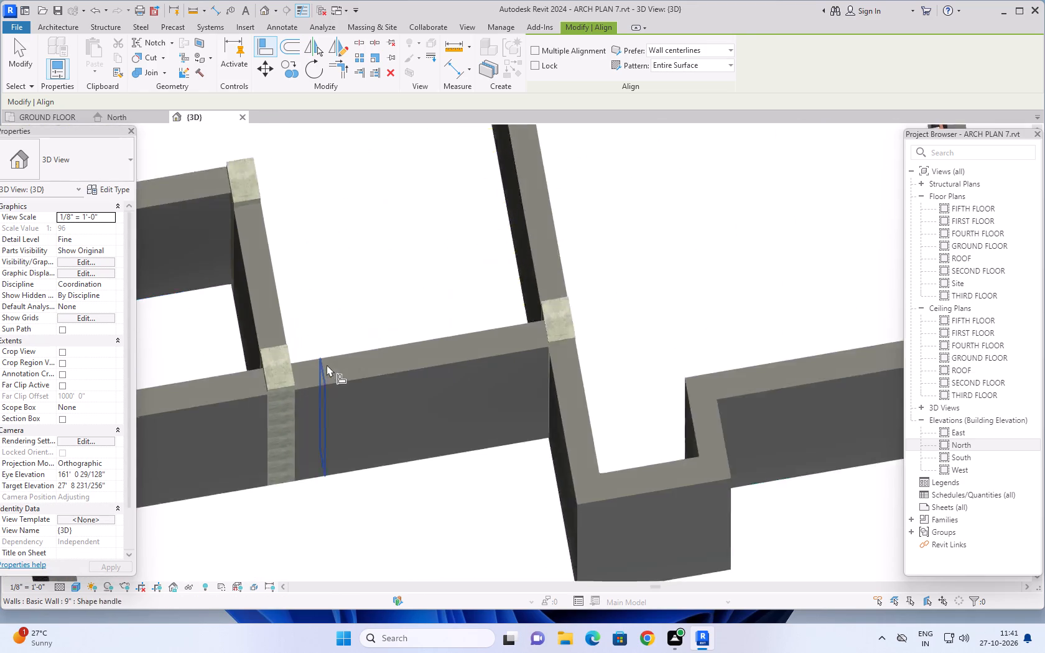
pyautogui.scroll(3, 327, 364)
pyautogui.keyDown('shift'); pyautogui.moveTo(337, 403); pyautogui.dragTo(312, 433, button='middle'); pyautogui.keyUp('shift')
pyautogui.scroll(-3, 322, 429)
pyautogui.moveTo(328, 432); pyautogui.dragTo(450, 419, button='middle')
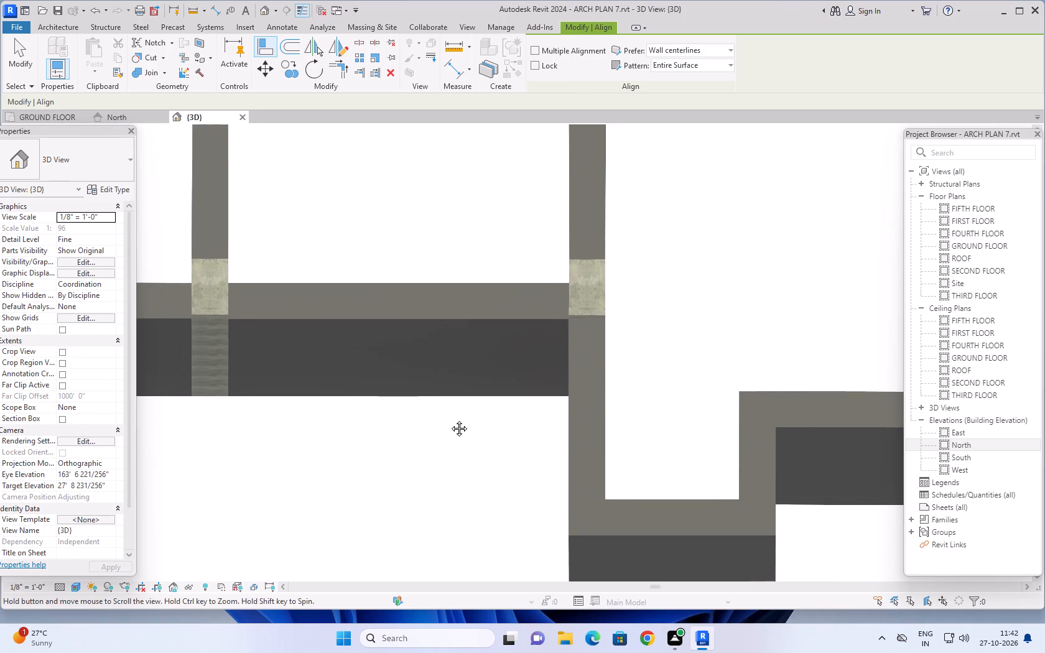
pyautogui.moveTo(450, 419); pyautogui.dragTo(465, 419, button='middle')
pyautogui.click(307, 317)
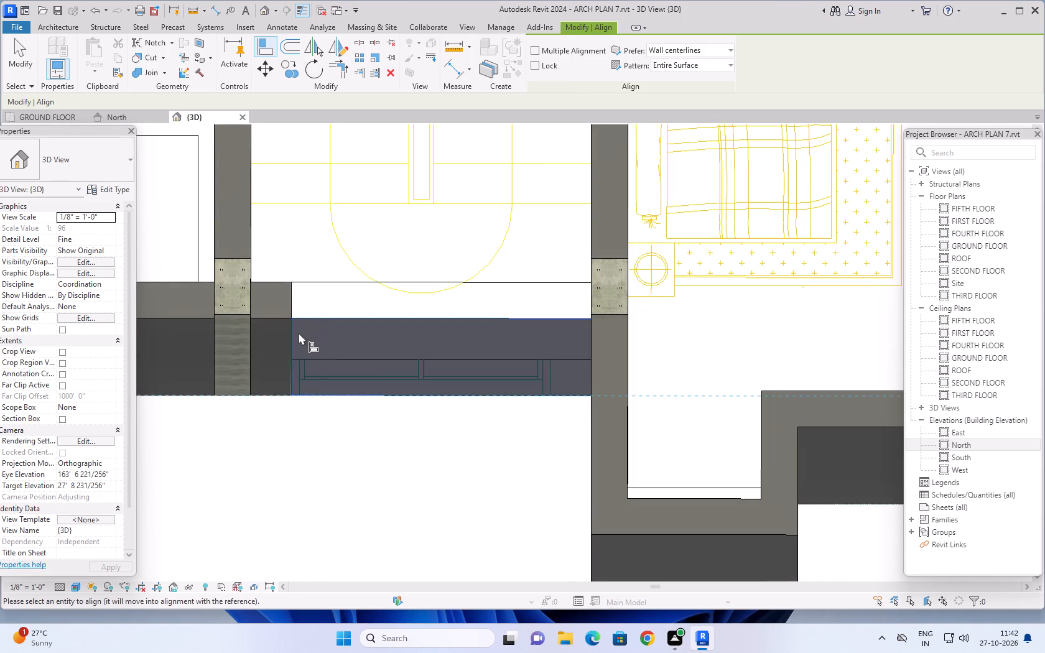
pyautogui.press('Escape')
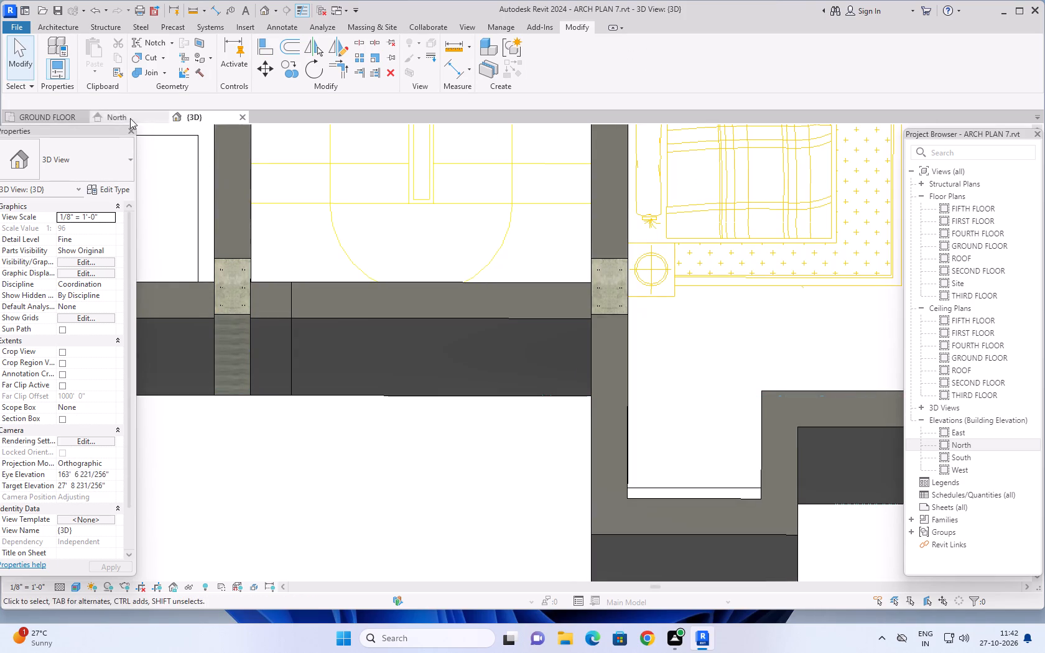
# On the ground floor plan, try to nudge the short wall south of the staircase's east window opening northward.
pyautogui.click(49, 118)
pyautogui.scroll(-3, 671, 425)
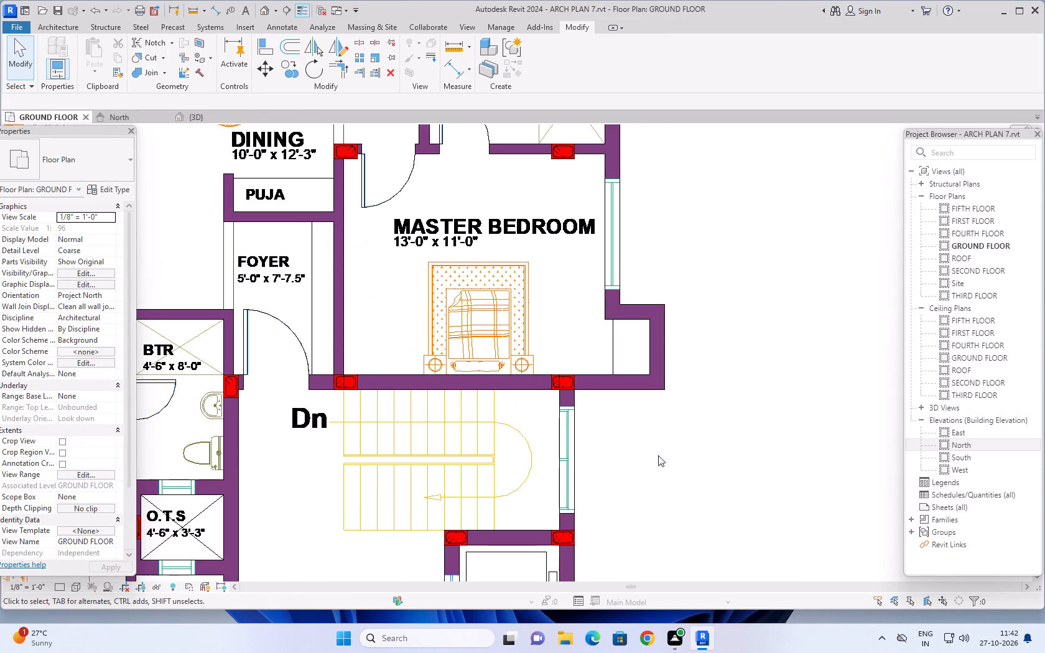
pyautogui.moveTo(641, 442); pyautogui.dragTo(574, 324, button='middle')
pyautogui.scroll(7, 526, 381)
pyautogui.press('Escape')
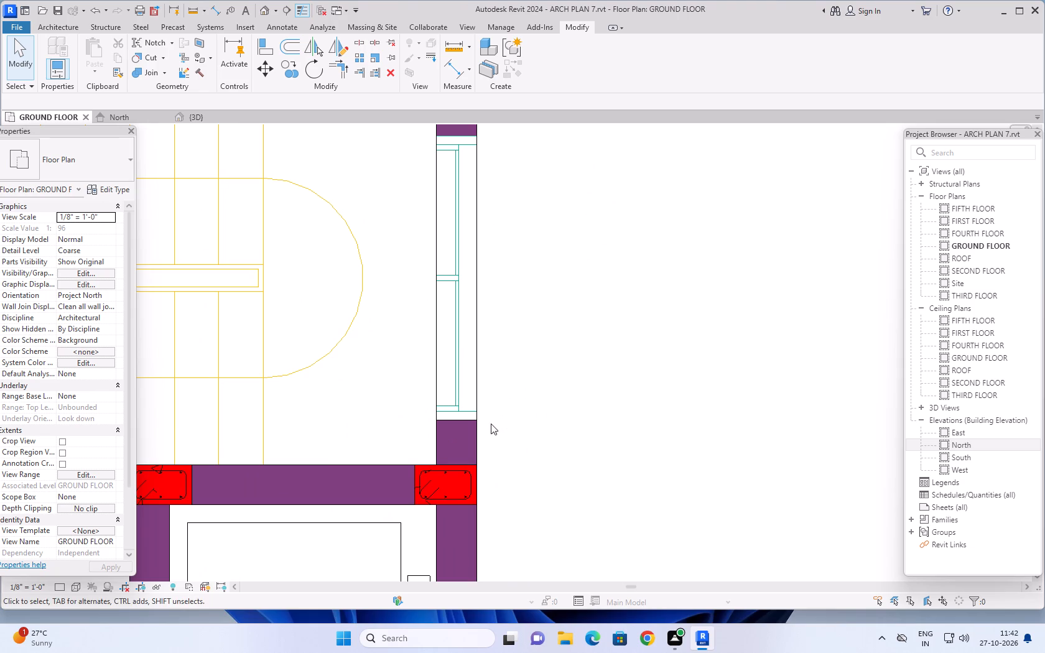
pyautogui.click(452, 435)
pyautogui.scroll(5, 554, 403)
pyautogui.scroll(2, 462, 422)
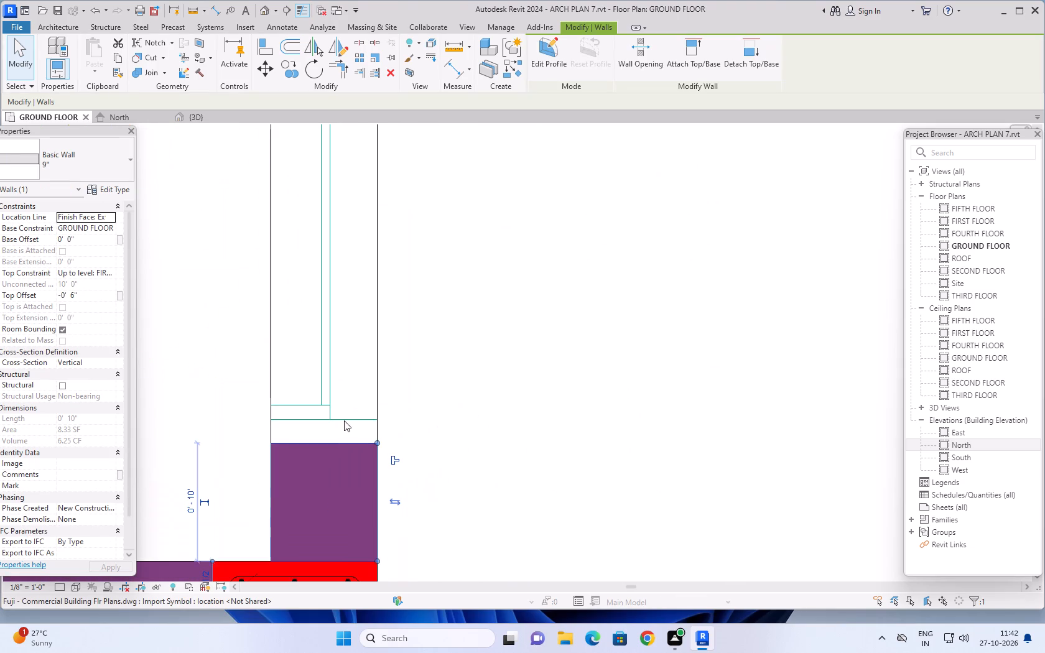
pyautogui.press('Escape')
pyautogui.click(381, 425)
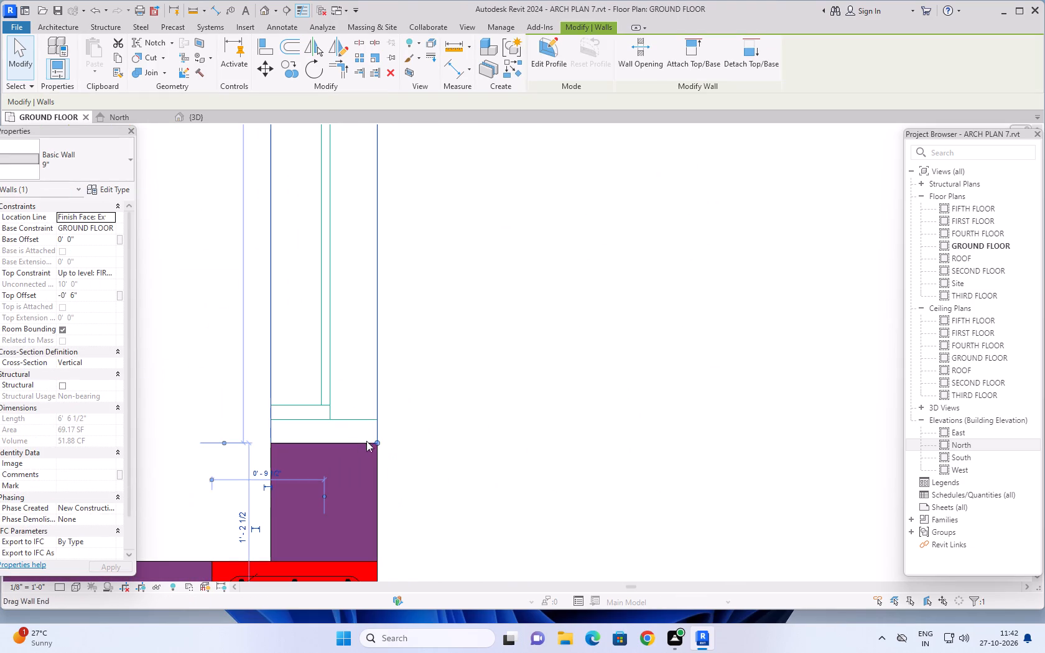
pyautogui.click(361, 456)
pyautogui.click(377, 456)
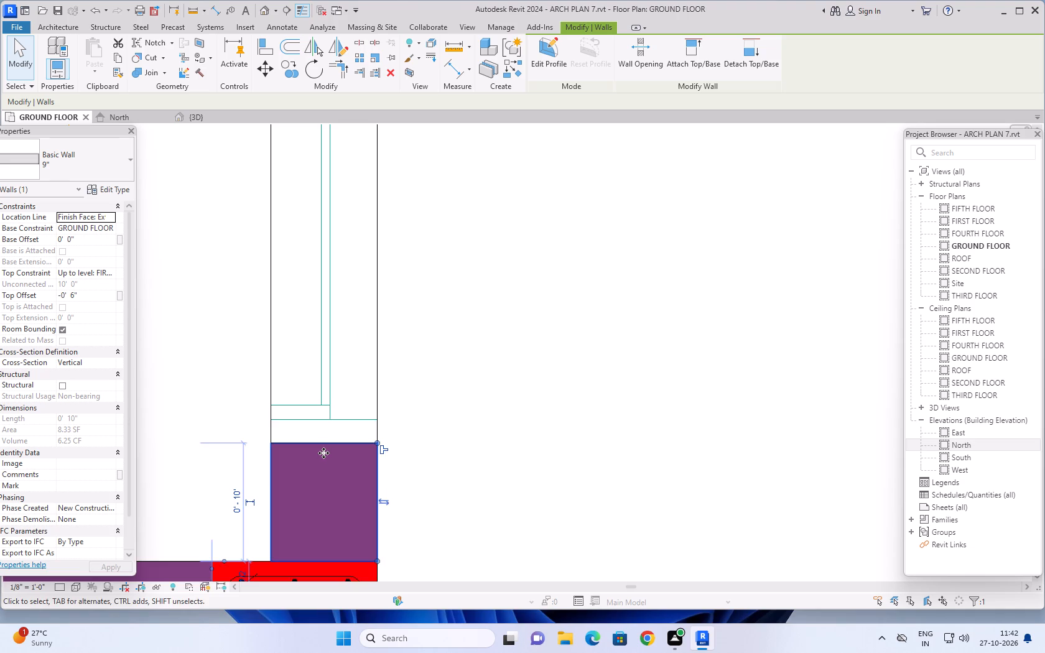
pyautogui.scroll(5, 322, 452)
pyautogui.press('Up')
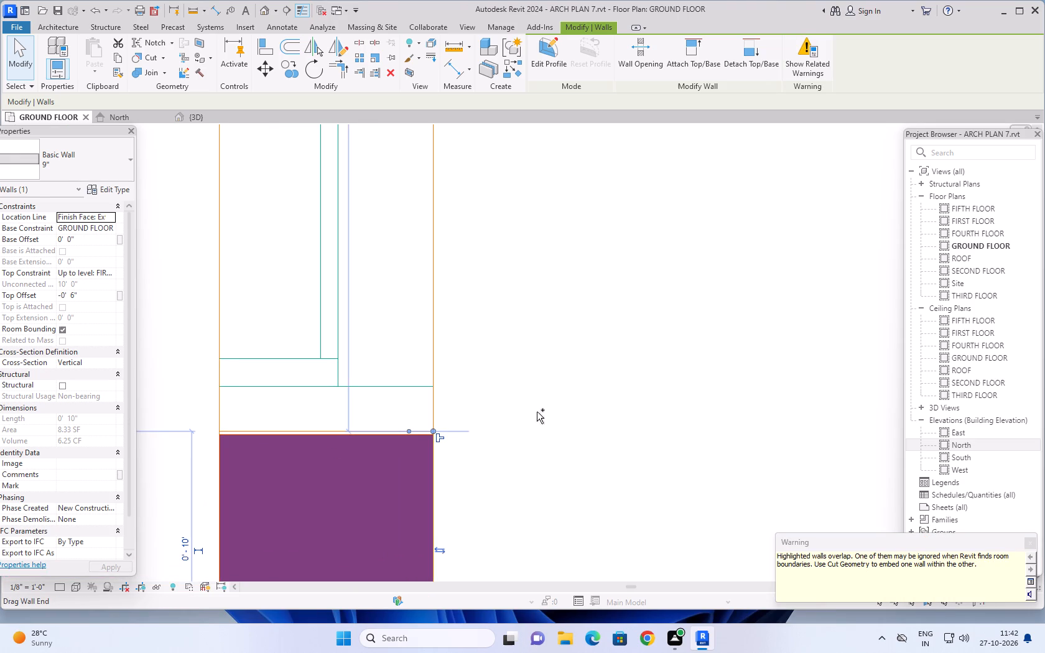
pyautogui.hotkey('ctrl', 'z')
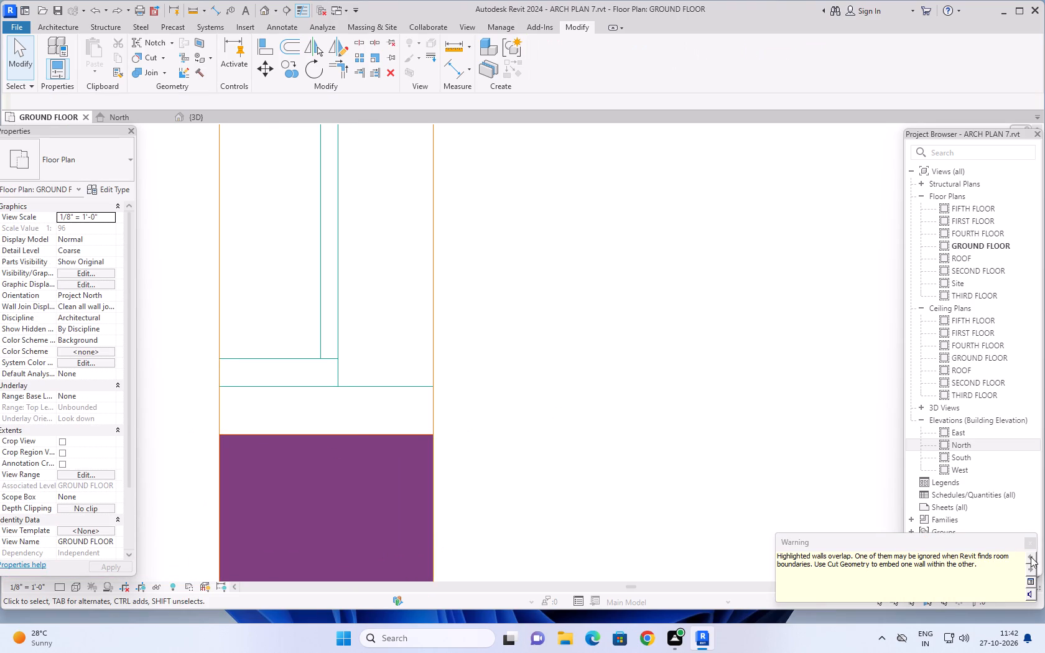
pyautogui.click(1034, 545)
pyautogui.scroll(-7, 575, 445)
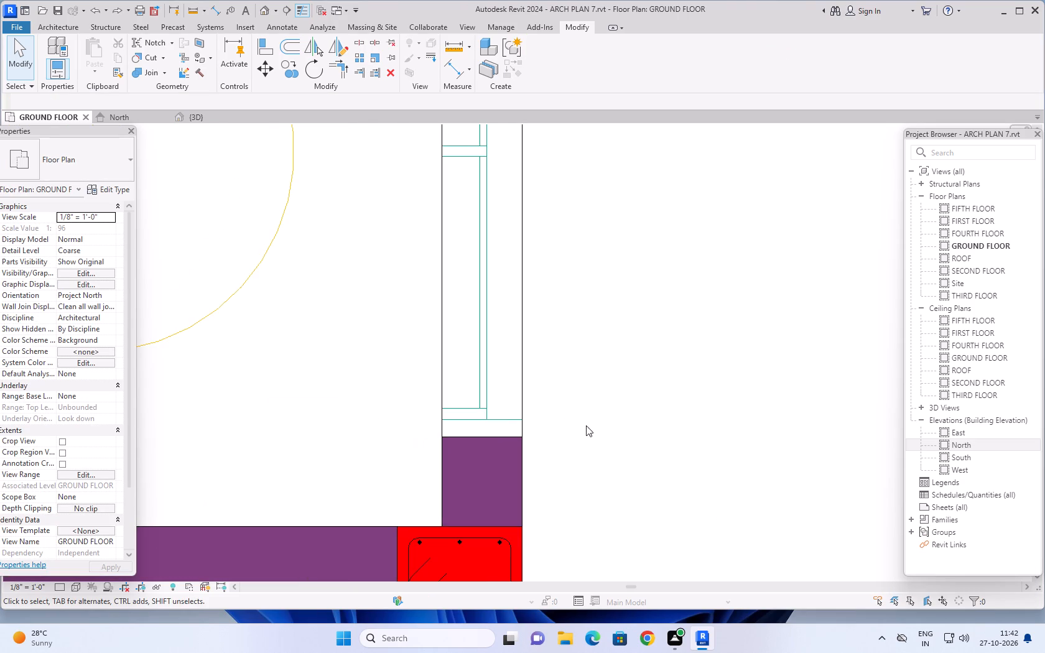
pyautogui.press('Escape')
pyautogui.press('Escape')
# Start a Storefront curtain wall with Unconnected top constraint, base offset 1' 6" and unconnected height 6' 6".
pyautogui.scroll(-8, 592, 419)
pyautogui.moveTo(658, 352); pyautogui.dragTo(626, 411, button='middle')
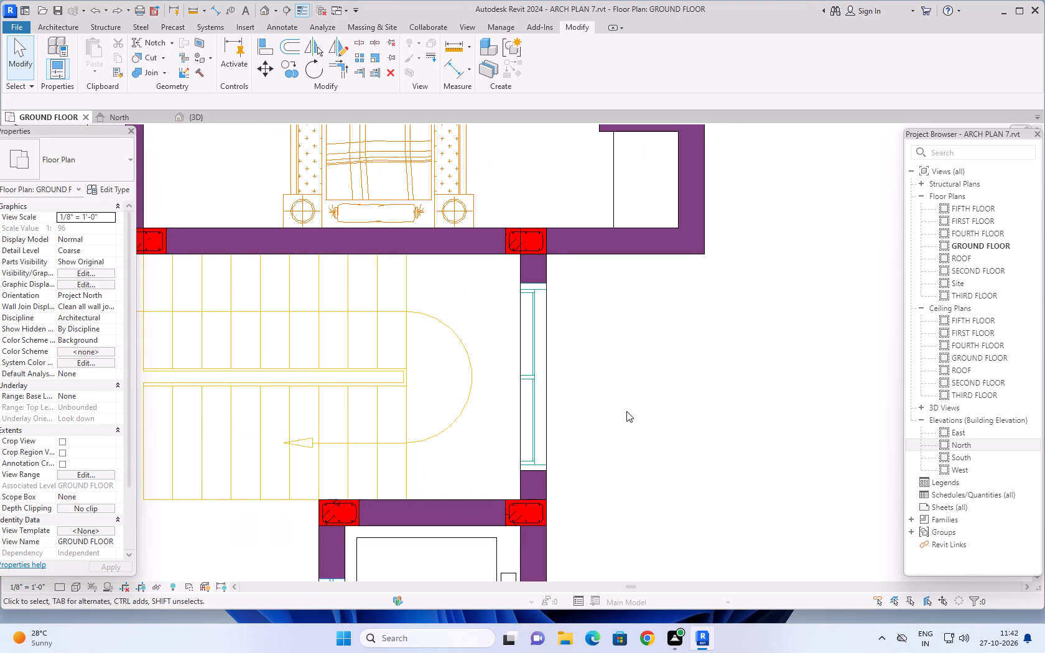
pyautogui.click(58, 23)
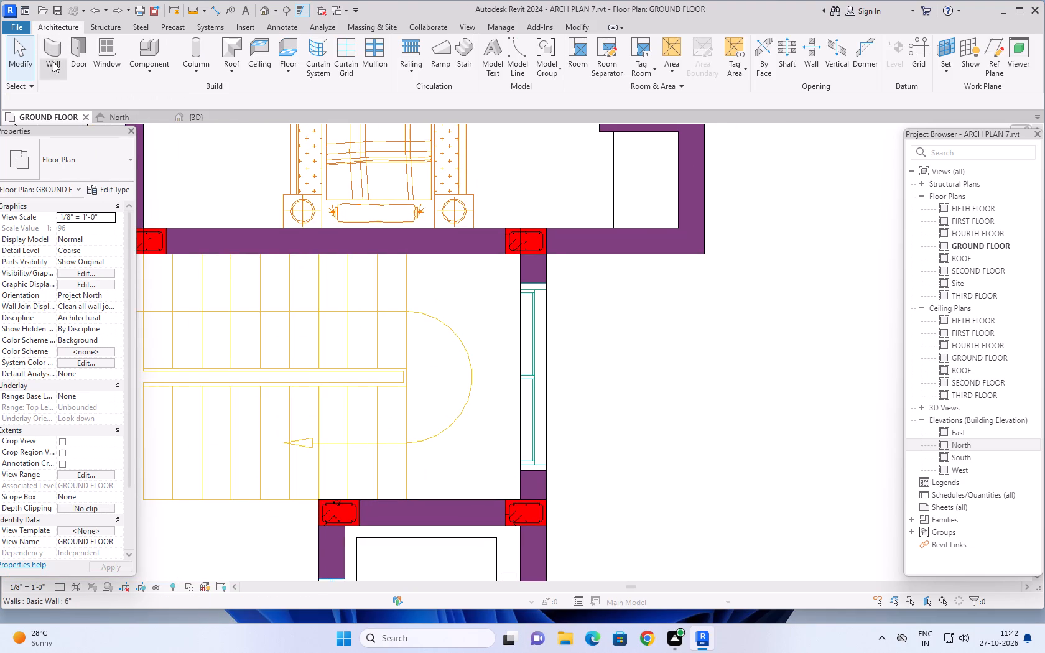
pyautogui.click(57, 49)
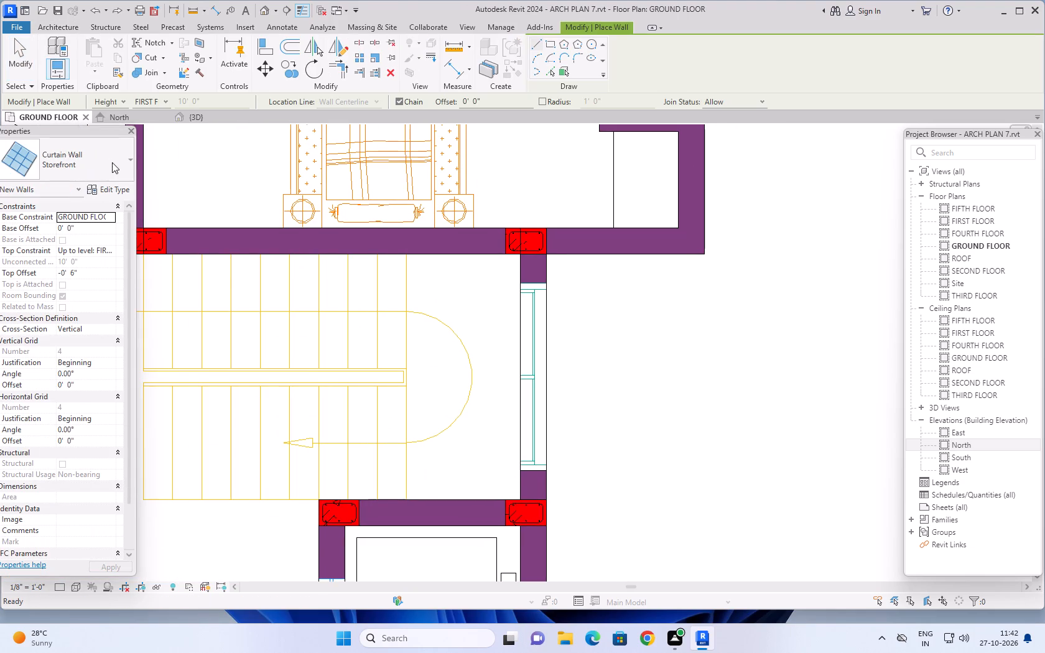
pyautogui.click(112, 247)
pyautogui.click(106, 259)
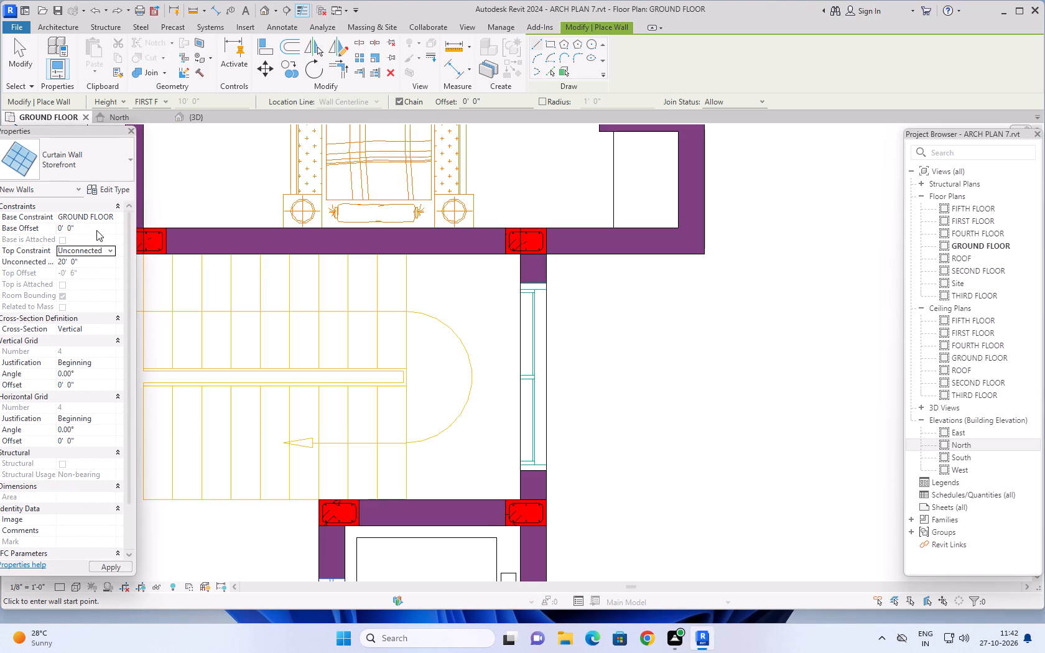
pyautogui.click(96, 230)
pyautogui.write("1.5'")
pyautogui.press('Return')
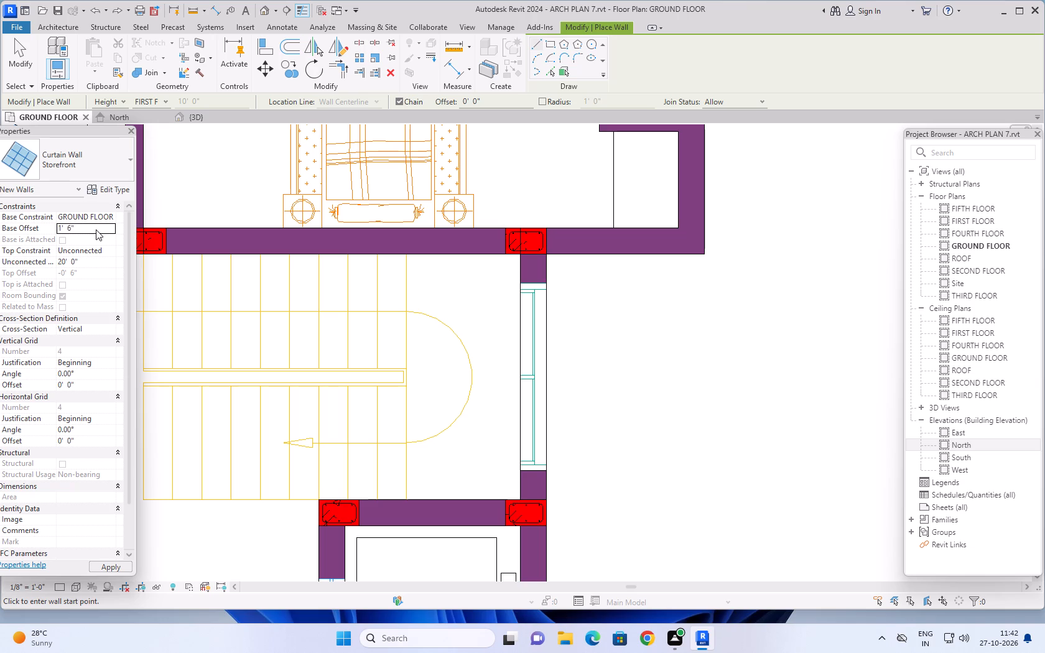
pyautogui.click(90, 262)
pyautogui.press('BackSpace')
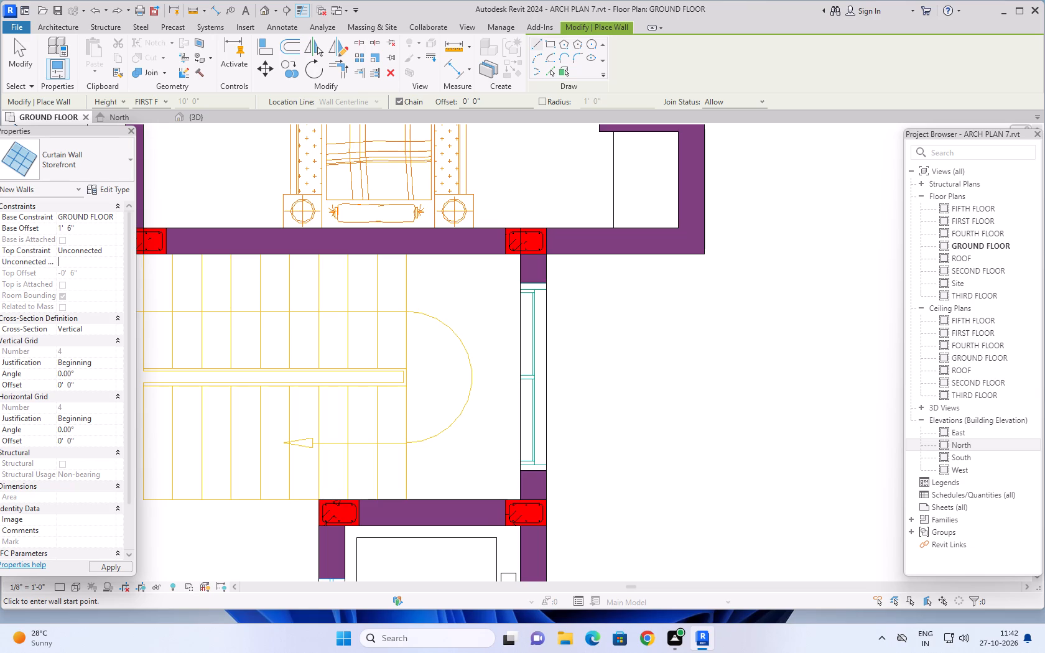
pyautogui.press('6')
pyautogui.write(".5'")
pyautogui.press('Return')
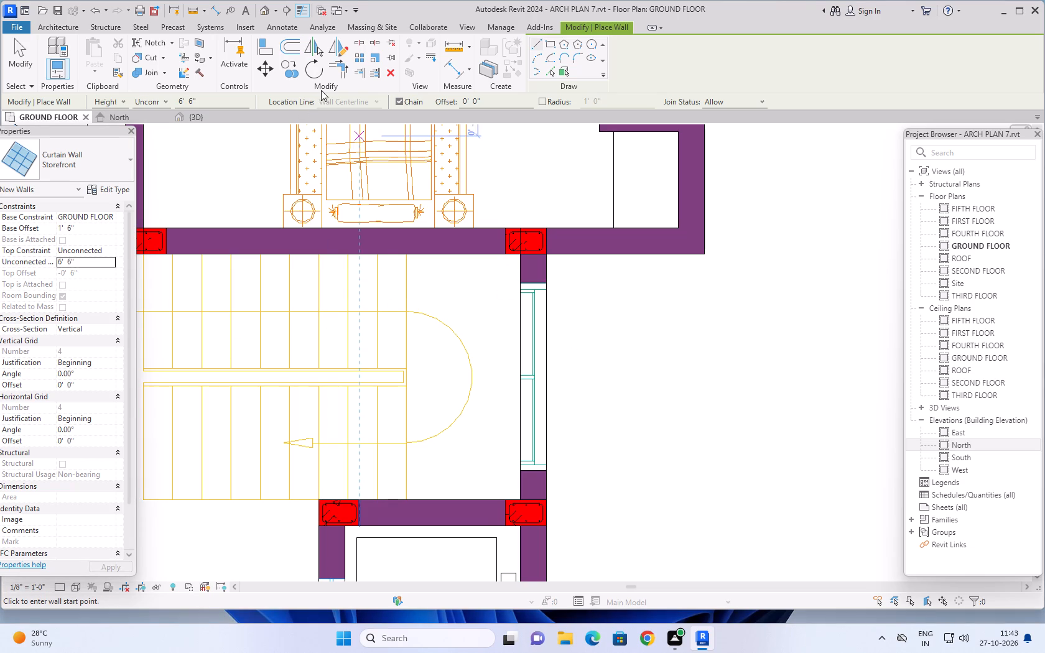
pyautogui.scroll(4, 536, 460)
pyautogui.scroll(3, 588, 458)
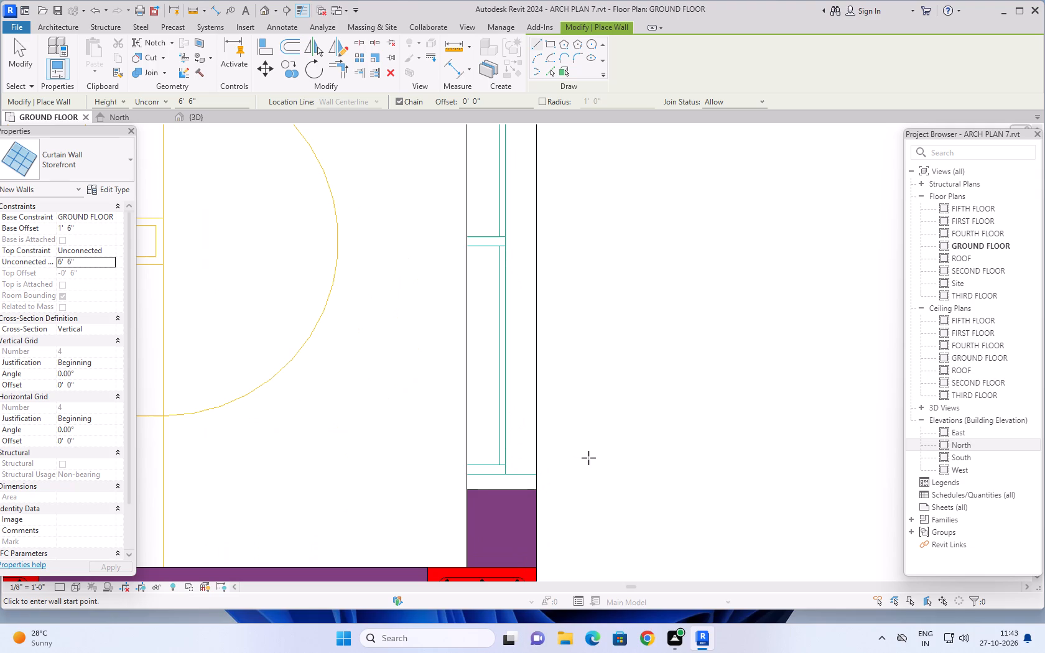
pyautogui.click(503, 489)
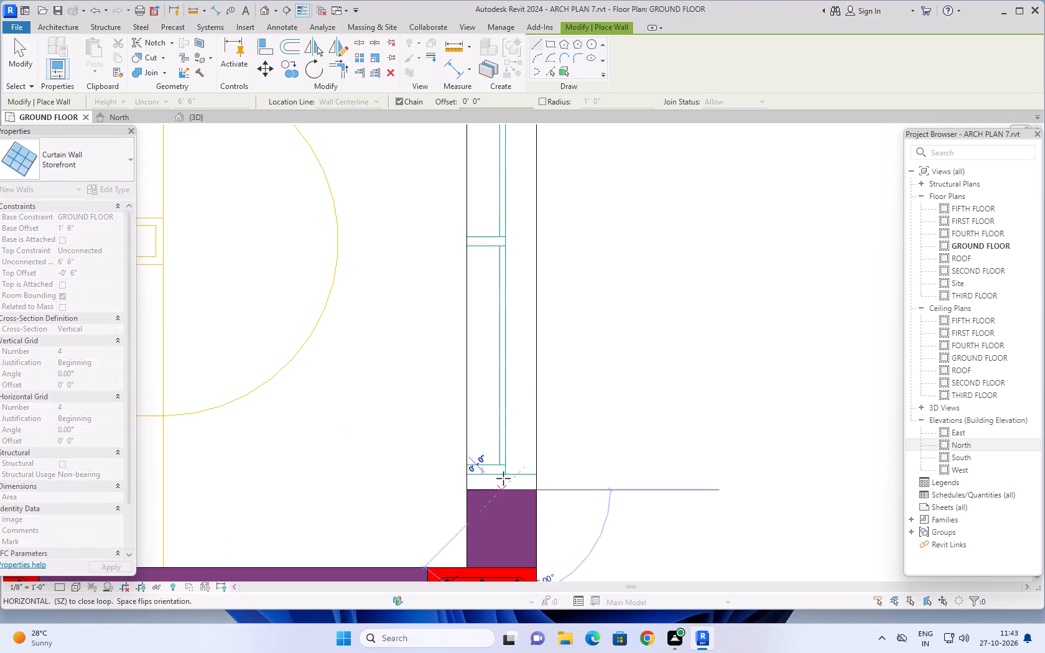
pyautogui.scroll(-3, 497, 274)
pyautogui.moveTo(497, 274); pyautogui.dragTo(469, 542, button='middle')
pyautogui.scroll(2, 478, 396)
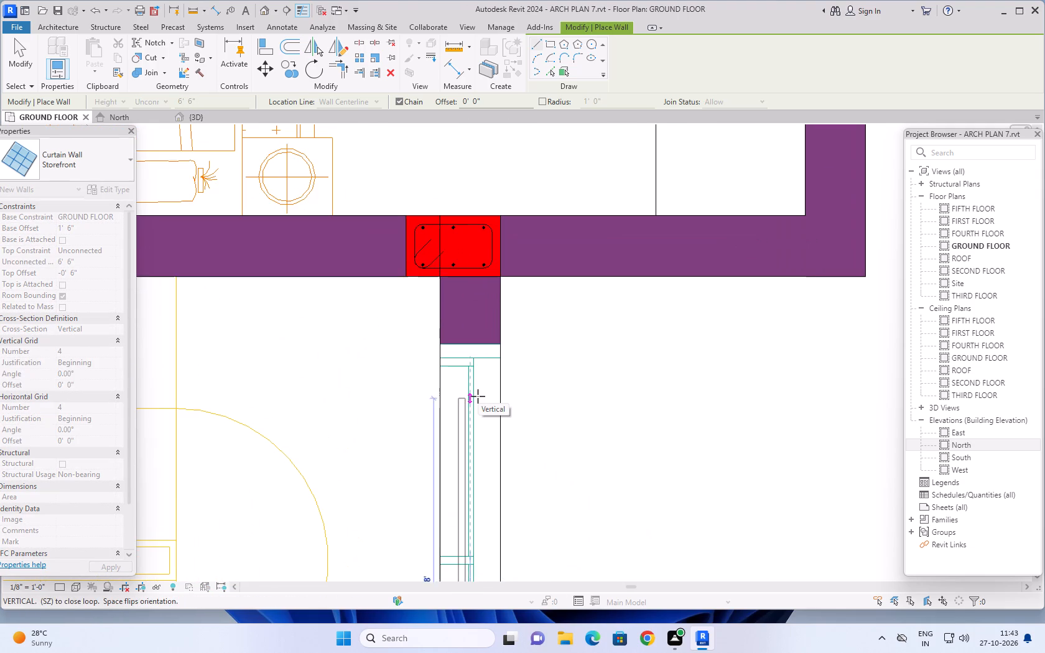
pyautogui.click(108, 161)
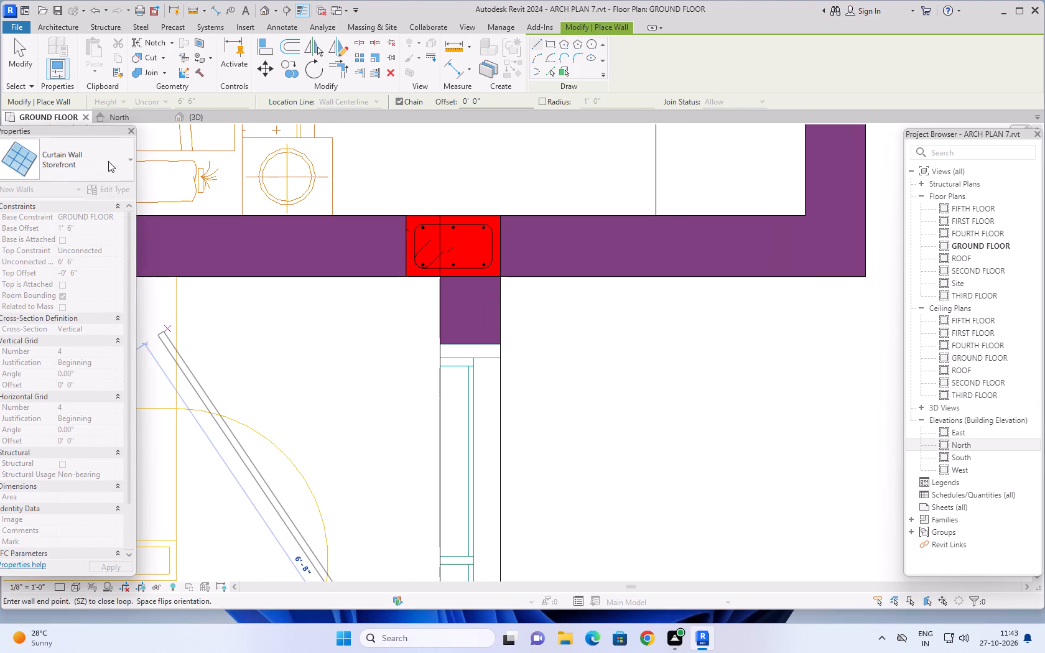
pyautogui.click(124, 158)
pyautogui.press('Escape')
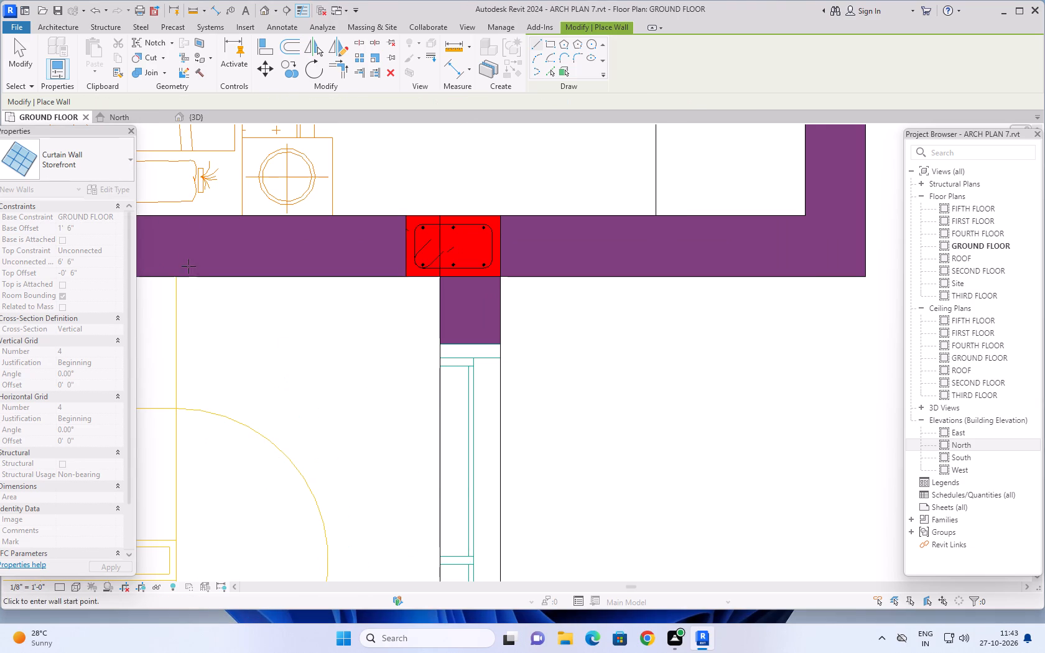
# Draw the Storefront curtain wall, about 5' 4" long, from south to north between the wall ends of the staircase's east window opening.
pyautogui.click(118, 160)
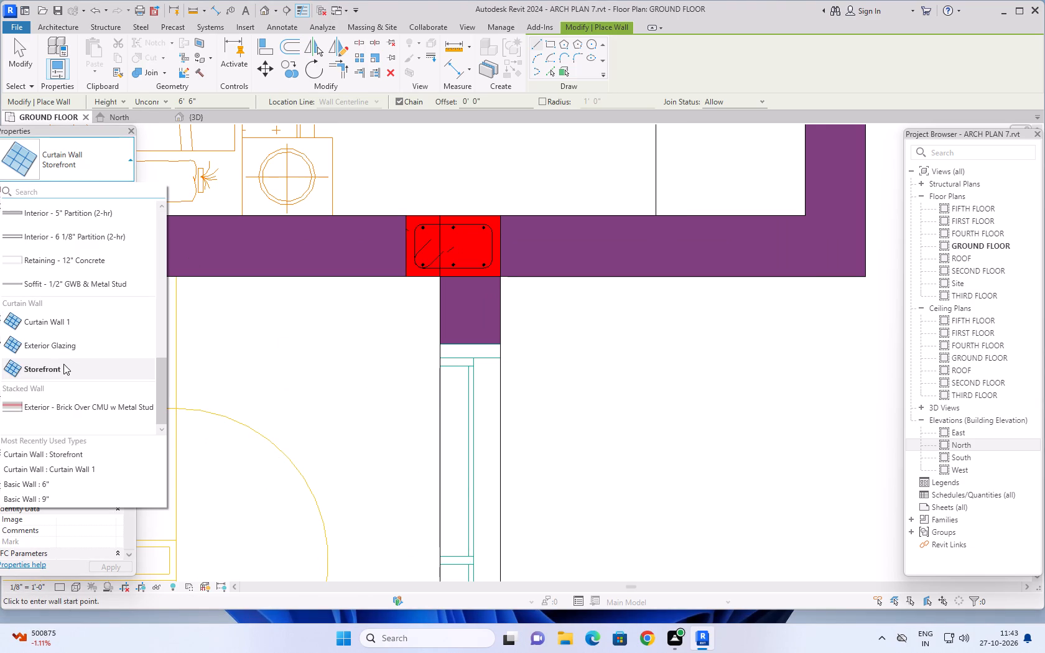
pyautogui.click(62, 368)
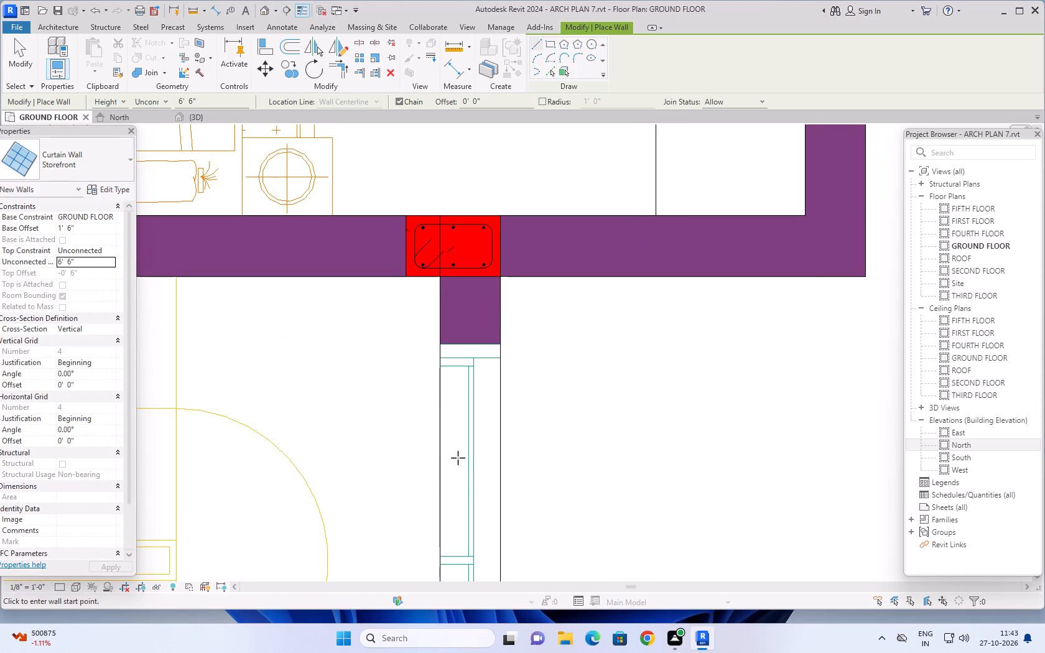
pyautogui.scroll(-3, 517, 445)
pyautogui.moveTo(549, 471); pyautogui.dragTo(515, 228, button='middle')
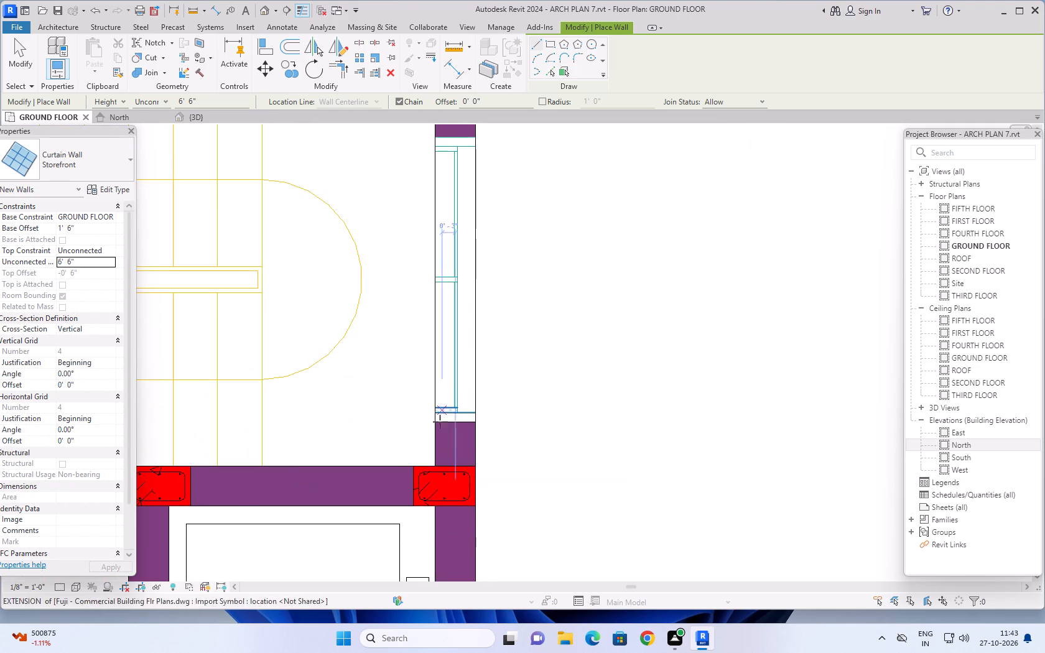
pyautogui.scroll(8, 440, 425)
pyautogui.click(475, 428)
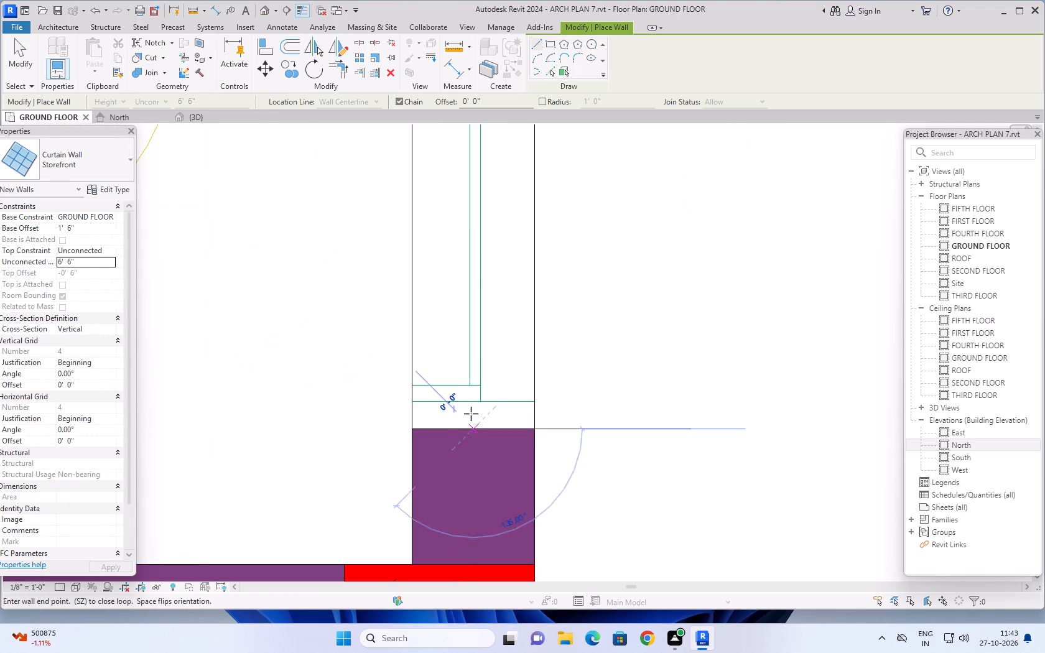
pyautogui.scroll(-5, 488, 243)
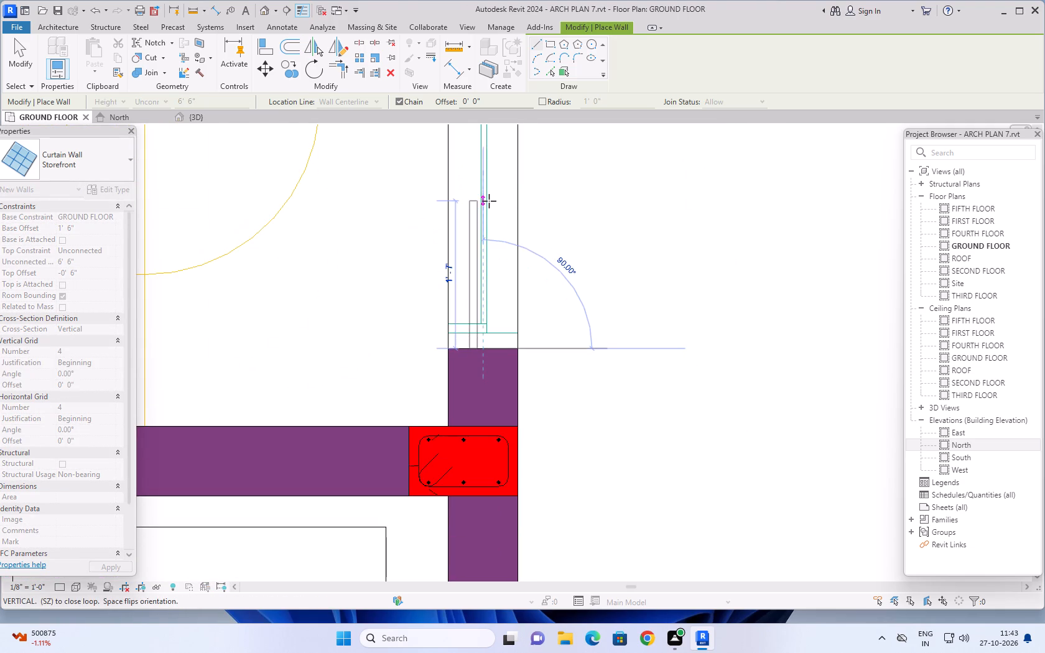
pyautogui.scroll(-3, 489, 201)
pyautogui.moveTo(491, 202); pyautogui.dragTo(434, 520, button='middle')
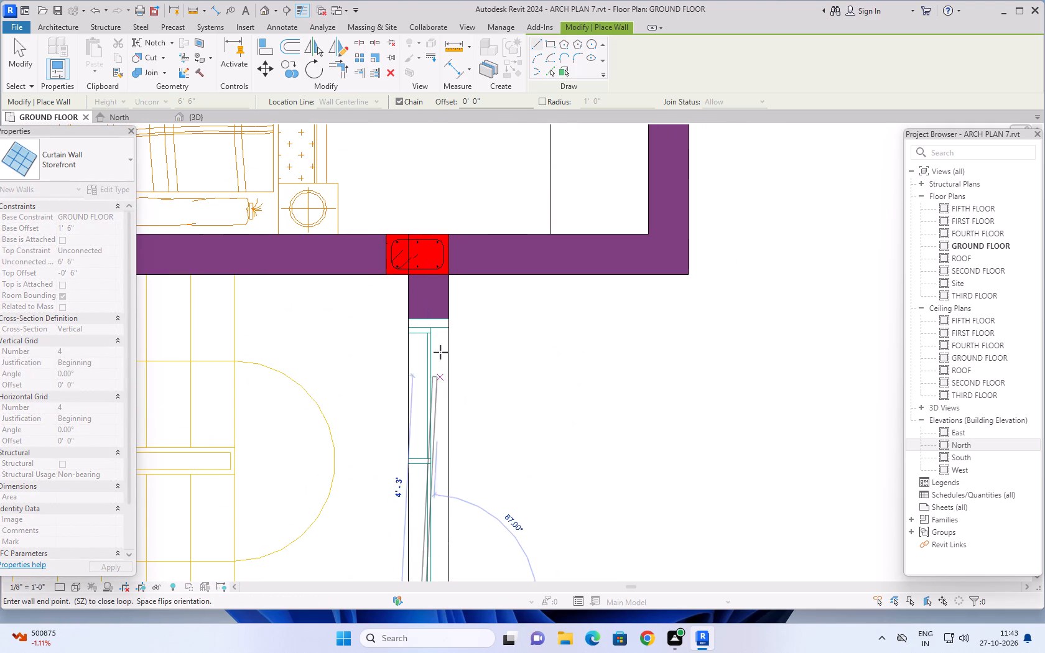
pyautogui.scroll(5, 429, 327)
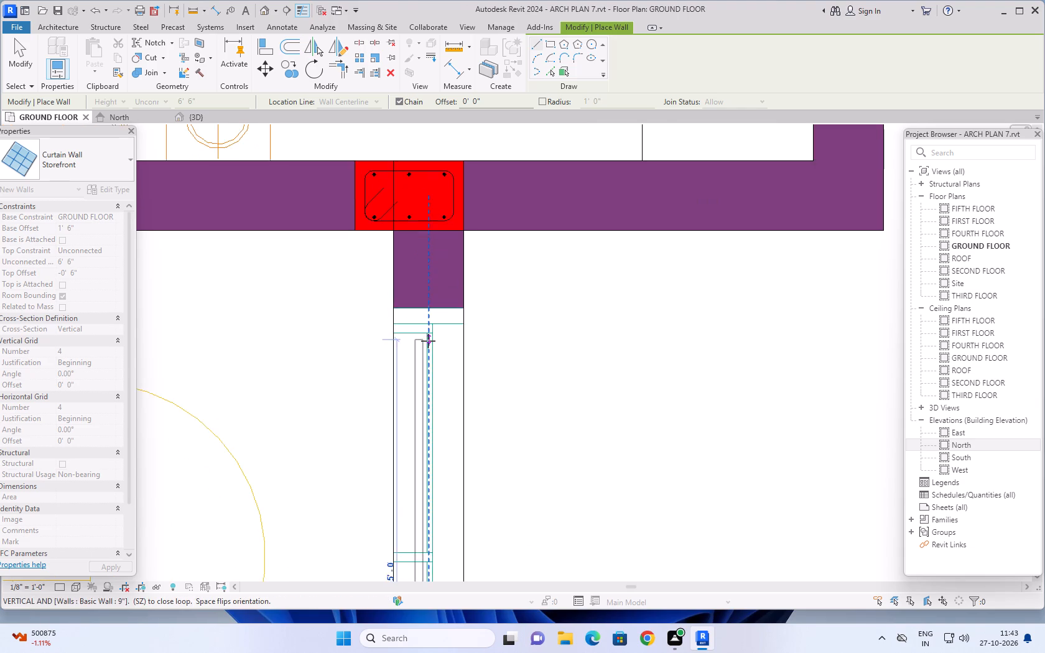
pyautogui.scroll(4, 428, 330)
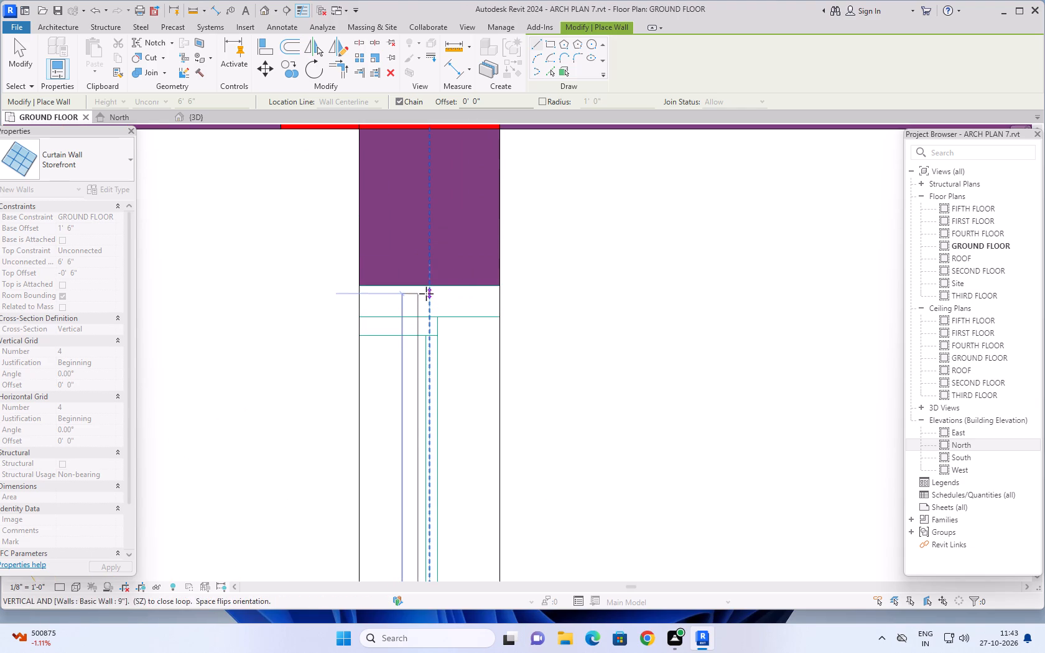
pyautogui.click(426, 288)
pyautogui.scroll(-3, 574, 361)
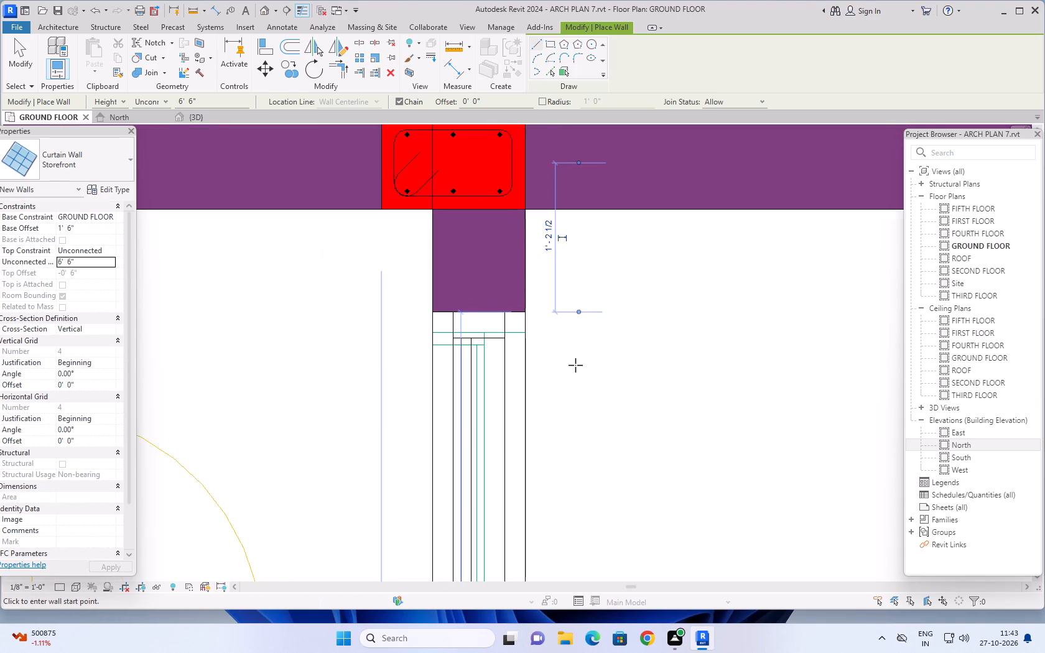
pyautogui.scroll(-7, 575, 365)
pyautogui.press('Escape')
pyautogui.scroll(-1, 625, 422)
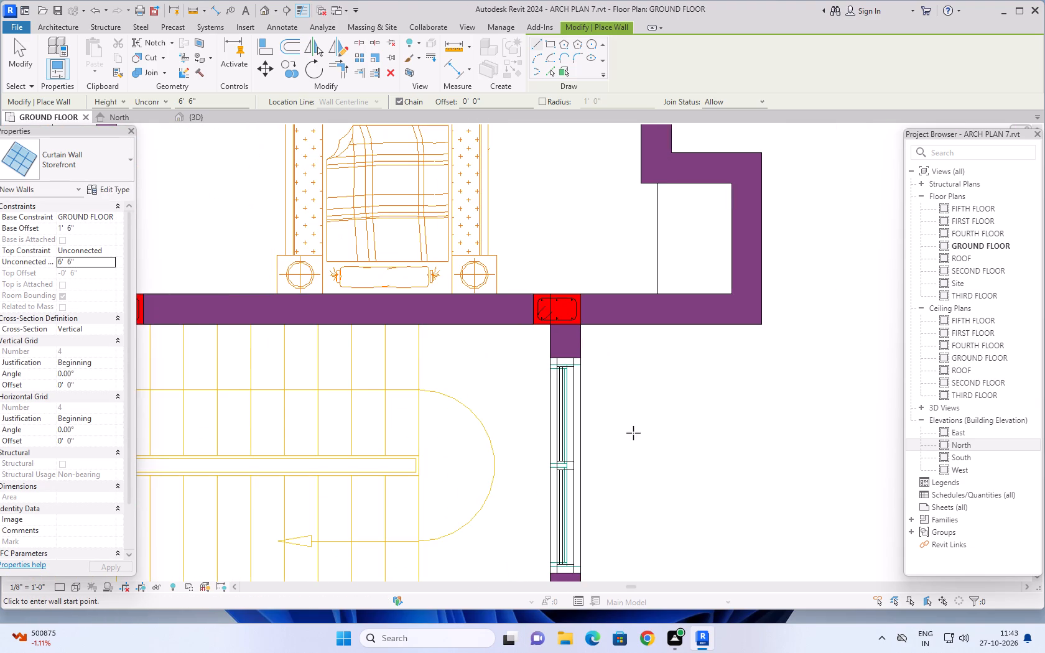
pyautogui.moveTo(618, 424); pyautogui.dragTo(594, 386, button='middle')
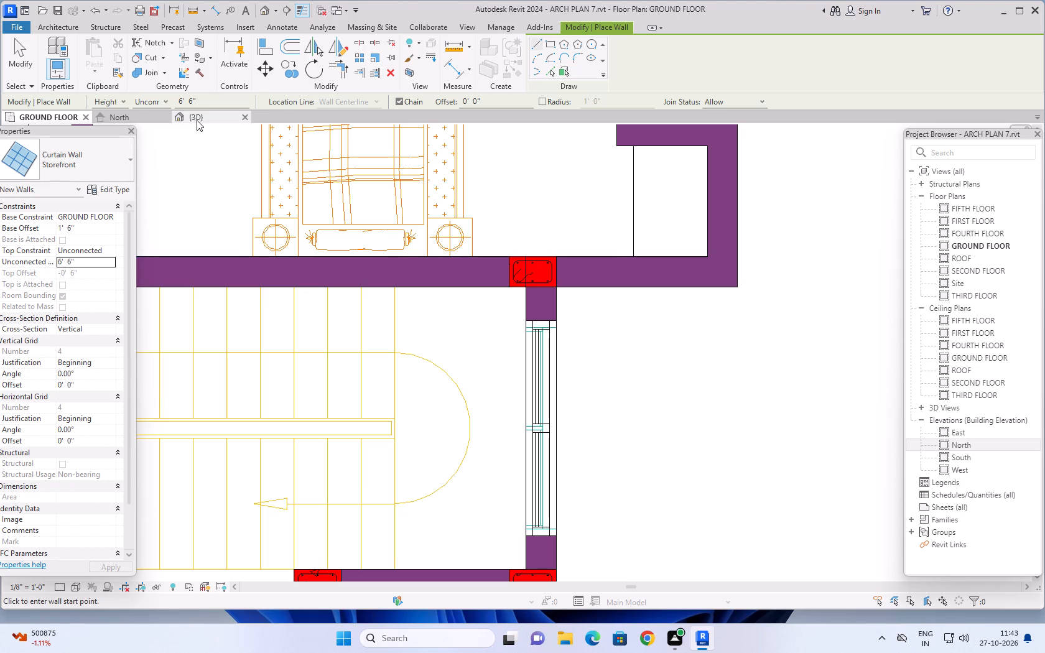
# Examine in 3D the Storefront glazing embedded in the staircase's east wall.
pyautogui.click(197, 120)
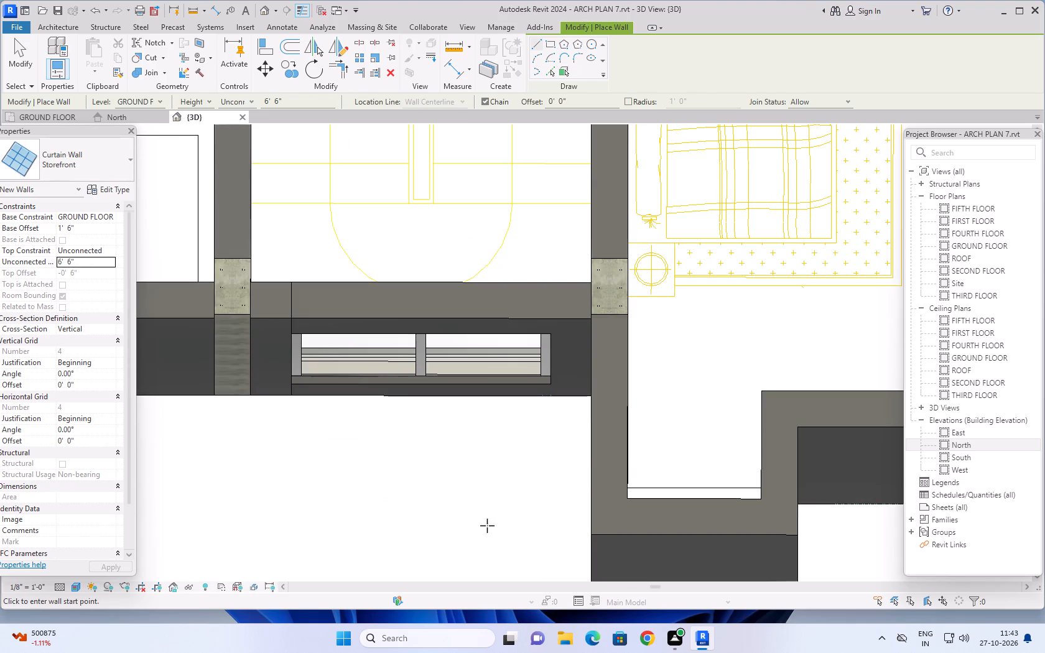
pyautogui.moveTo(480, 524); pyautogui.dragTo(495, 401, button='middle')
pyautogui.scroll(-3, 496, 407)
pyautogui.moveTo(485, 409); pyautogui.dragTo(418, 270, button='middle')
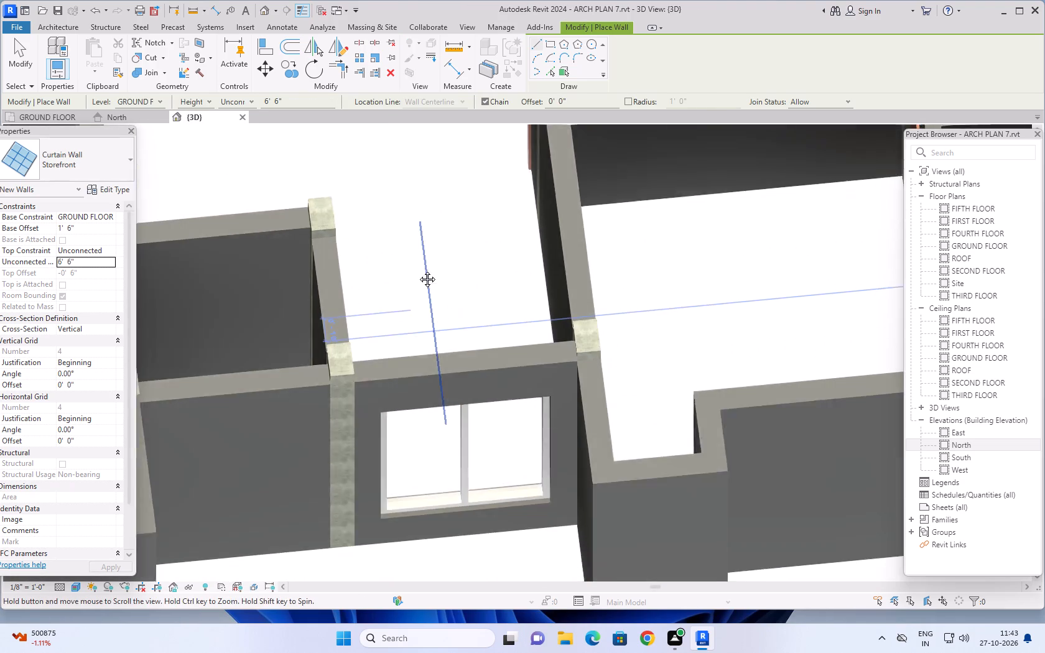
pyautogui.moveTo(418, 270); pyautogui.dragTo(413, 252, button='middle')
pyautogui.keyDown('shift'); pyautogui.moveTo(445, 542); pyautogui.dragTo(449, 338, button='middle'); pyautogui.keyUp('shift')
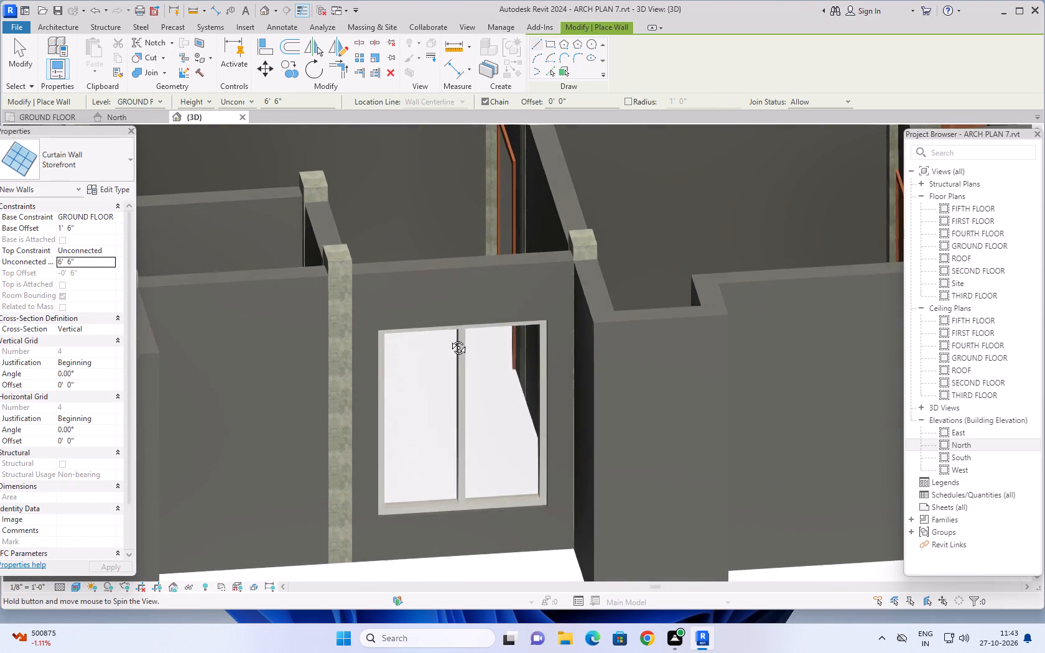
pyautogui.keyDown('shift'); pyautogui.moveTo(449, 338); pyautogui.dragTo(445, 309, button='middle'); pyautogui.keyUp('shift')
pyautogui.keyDown('shift'); pyautogui.middleClick(445, 302); pyautogui.keyUp('shift')
pyautogui.moveTo(467, 545); pyautogui.dragTo(401, 545, button='middle')
pyautogui.press('Escape')
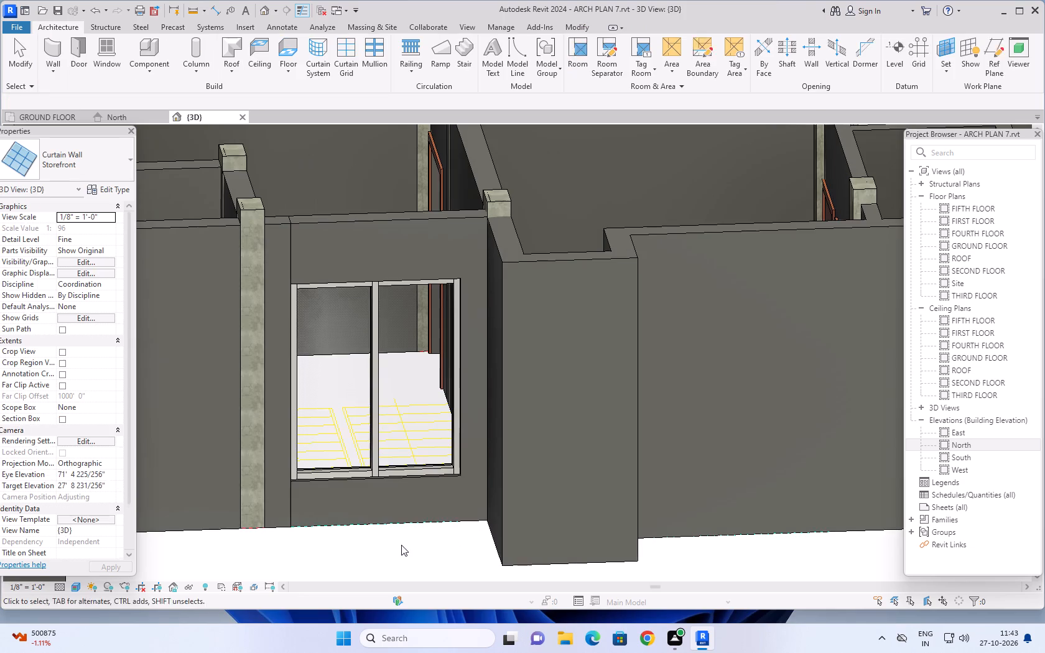
pyautogui.press('Escape')
pyautogui.press('Escape')
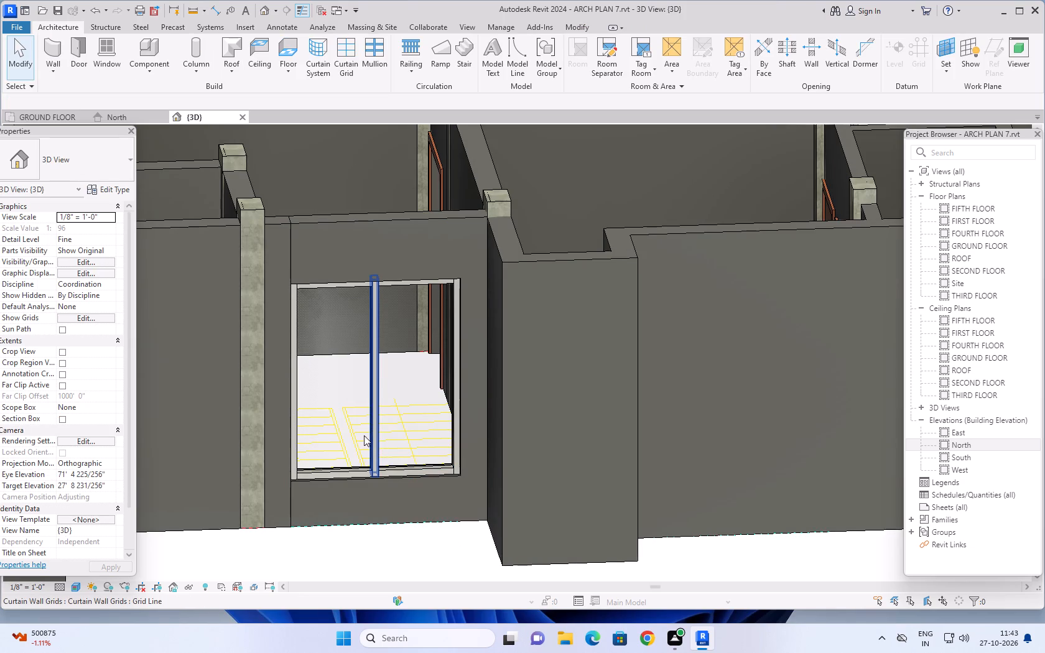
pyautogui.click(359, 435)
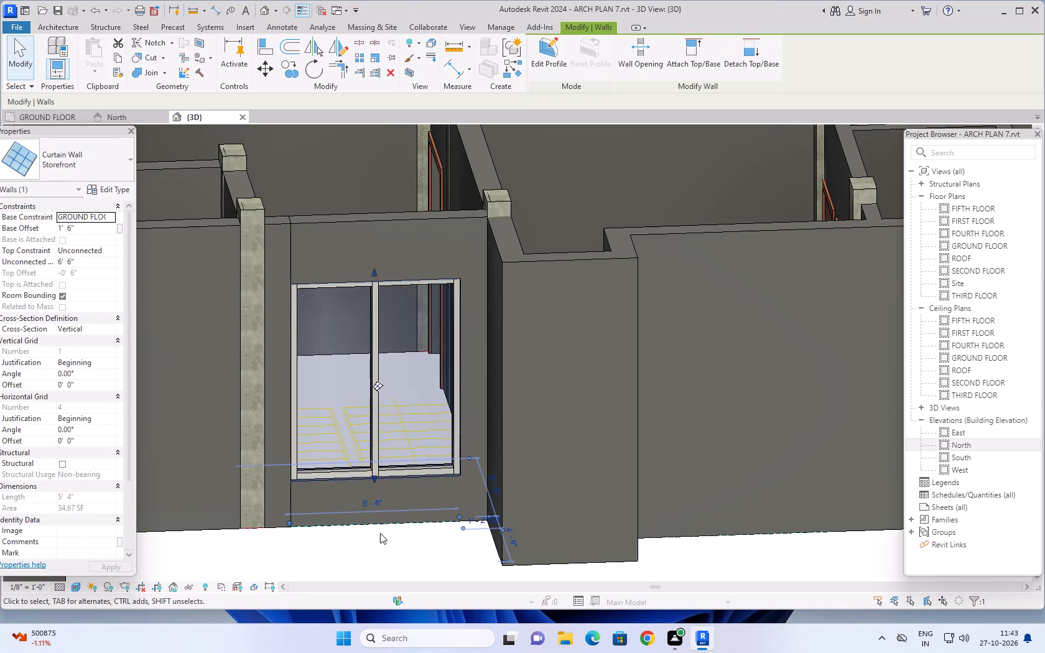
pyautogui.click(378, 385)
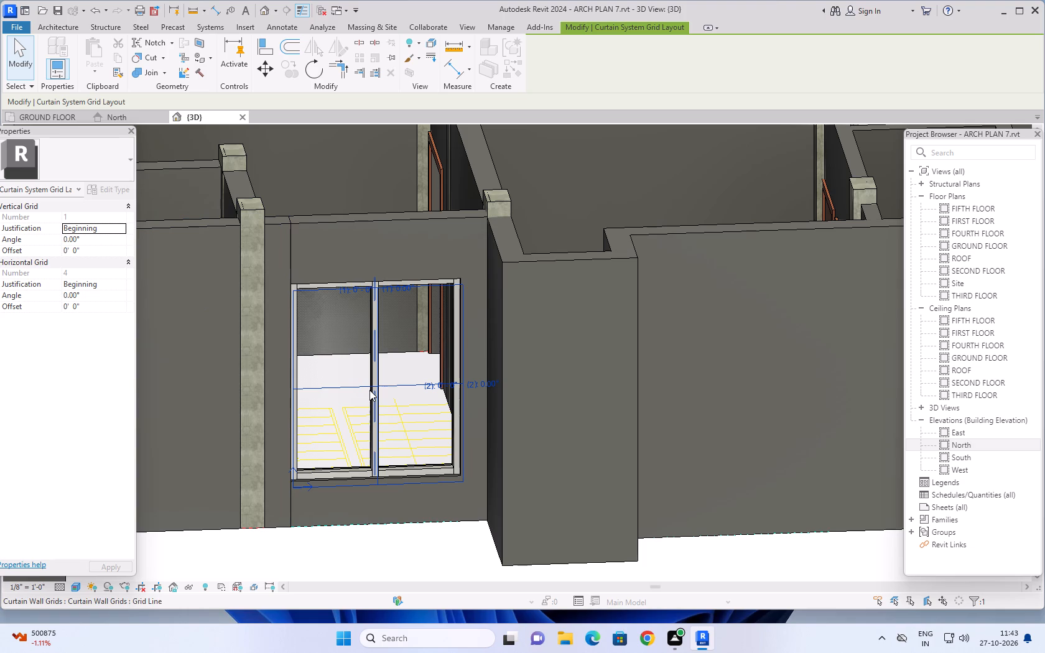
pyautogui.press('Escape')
# In the Storefront type properties, set both the vertical grid spacing and the horizontal grid spacing to 3'.
pyautogui.click(337, 336)
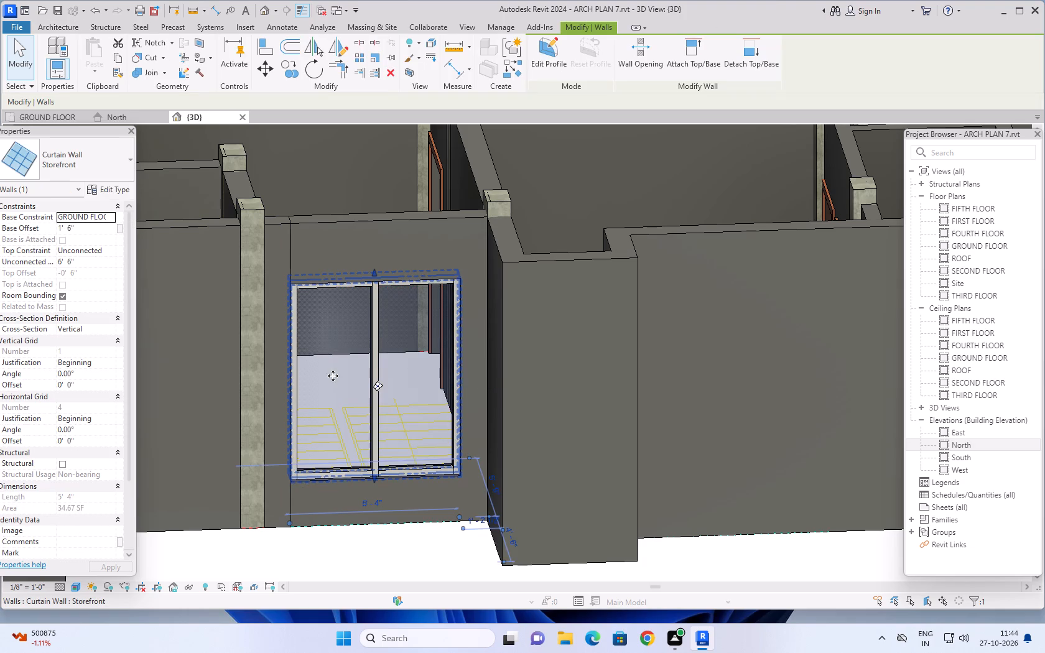
pyautogui.click(103, 190)
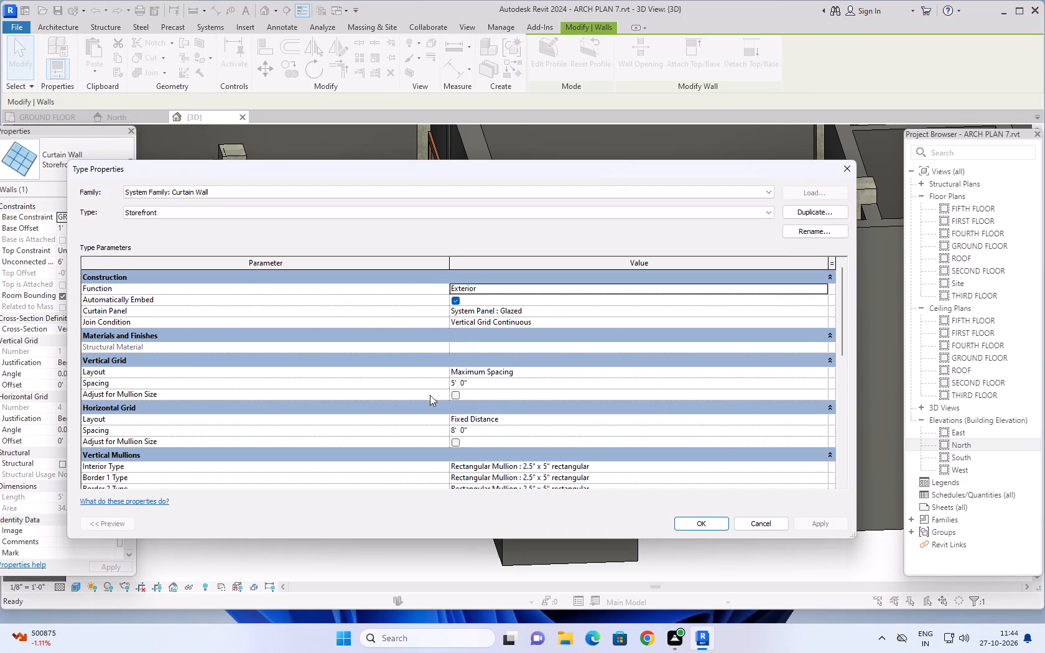
pyautogui.click(485, 383)
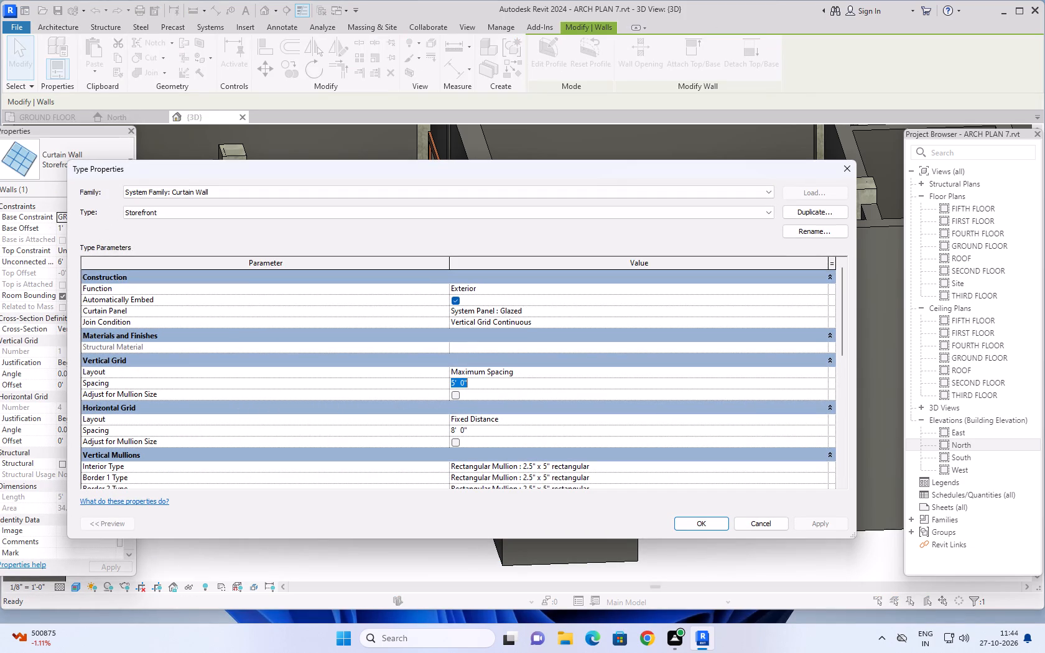
pyautogui.write('2.5')
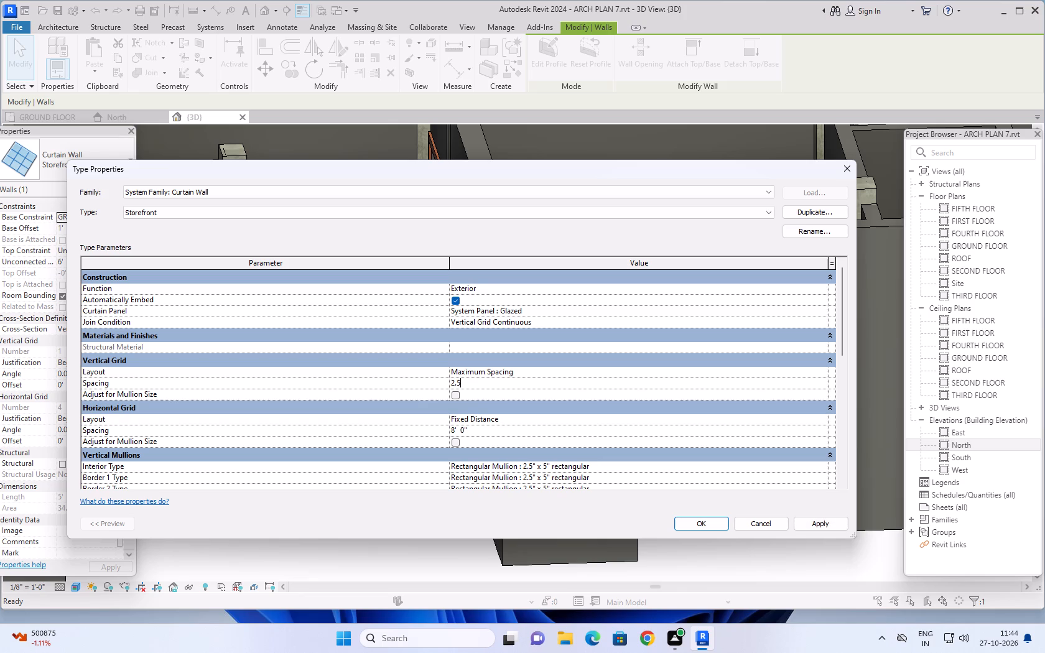
pyautogui.press("'")
pyautogui.press('BackSpace')
pyautogui.press('BackSpace')
pyautogui.press('BackSpace')
pyautogui.press('BackSpace')
pyautogui.press('BackSpace')
pyautogui.press('3')
pyautogui.press("'")
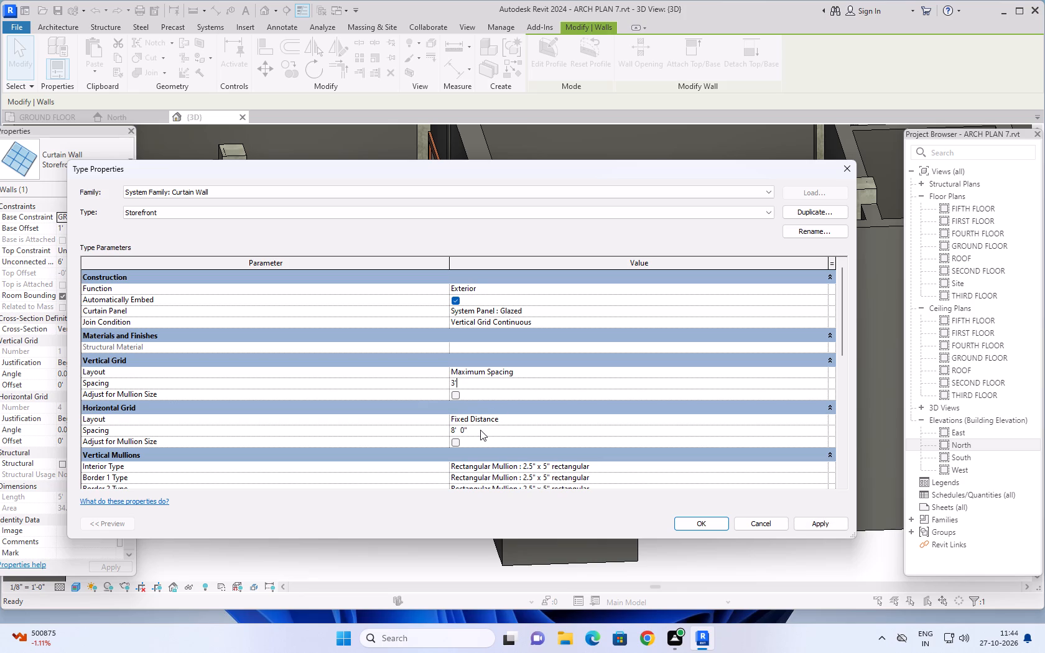
pyautogui.click(480, 430)
pyautogui.write("3'")
pyautogui.press('Return')
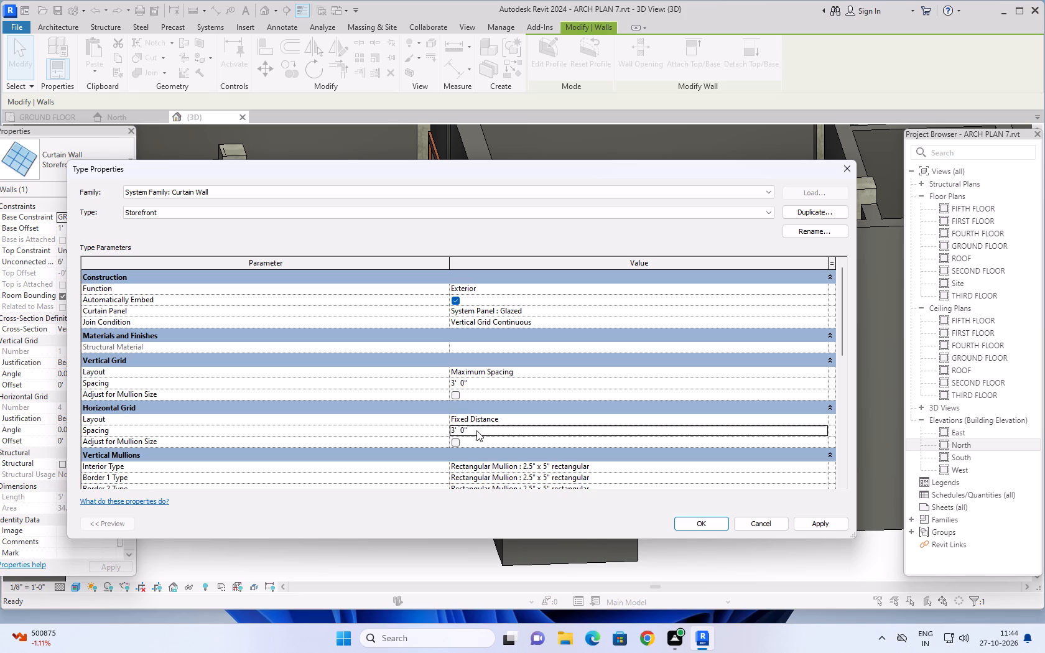
# Review the Storefront type's mullion, identity and grid parameters.
pyautogui.scroll(-4, 519, 416)
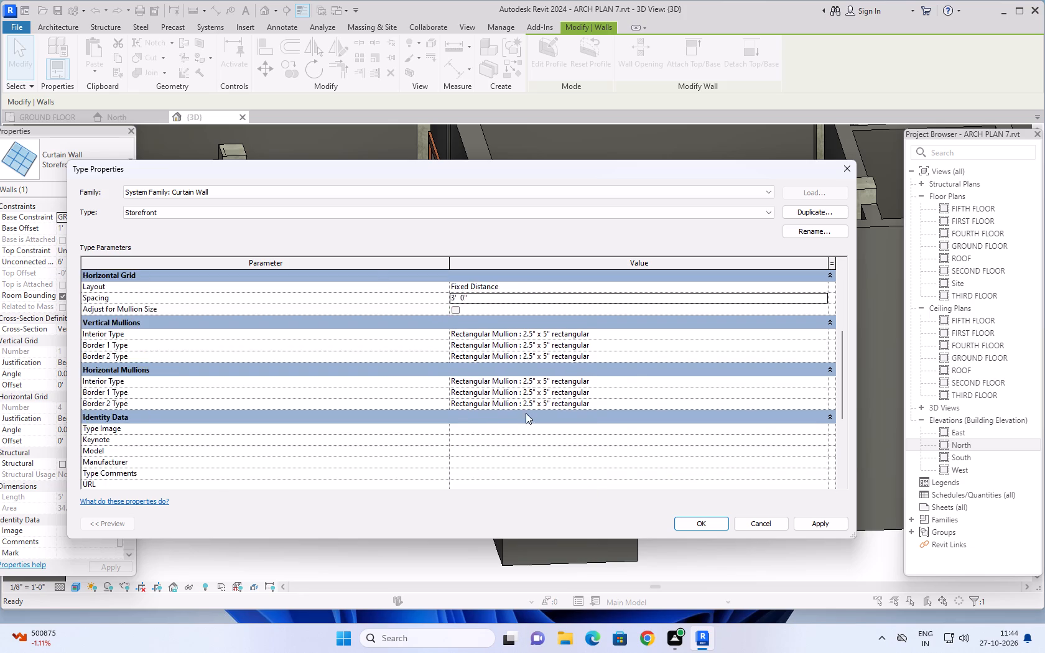
pyautogui.scroll(-14, 526, 413)
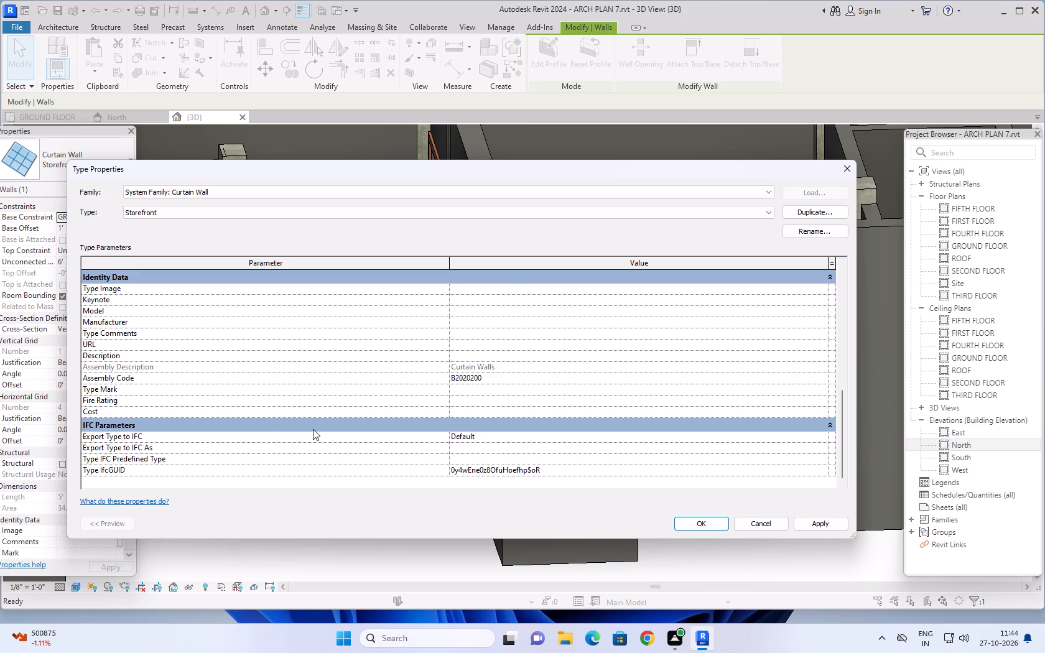
pyautogui.scroll(3, 313, 429)
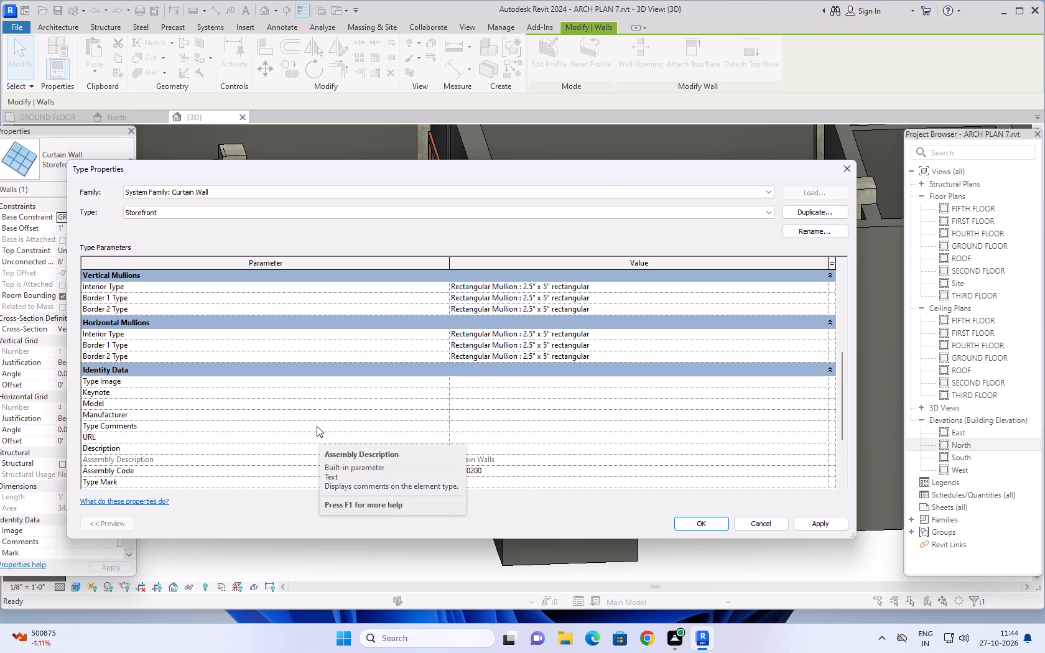
pyautogui.scroll(1, 325, 417)
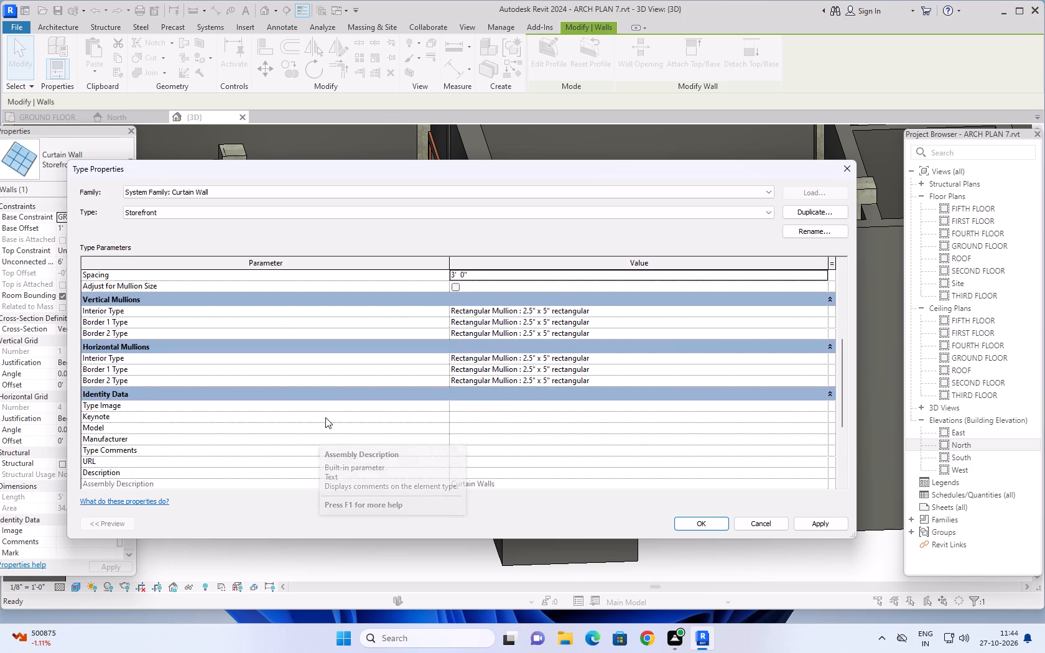
pyautogui.scroll(9, 325, 417)
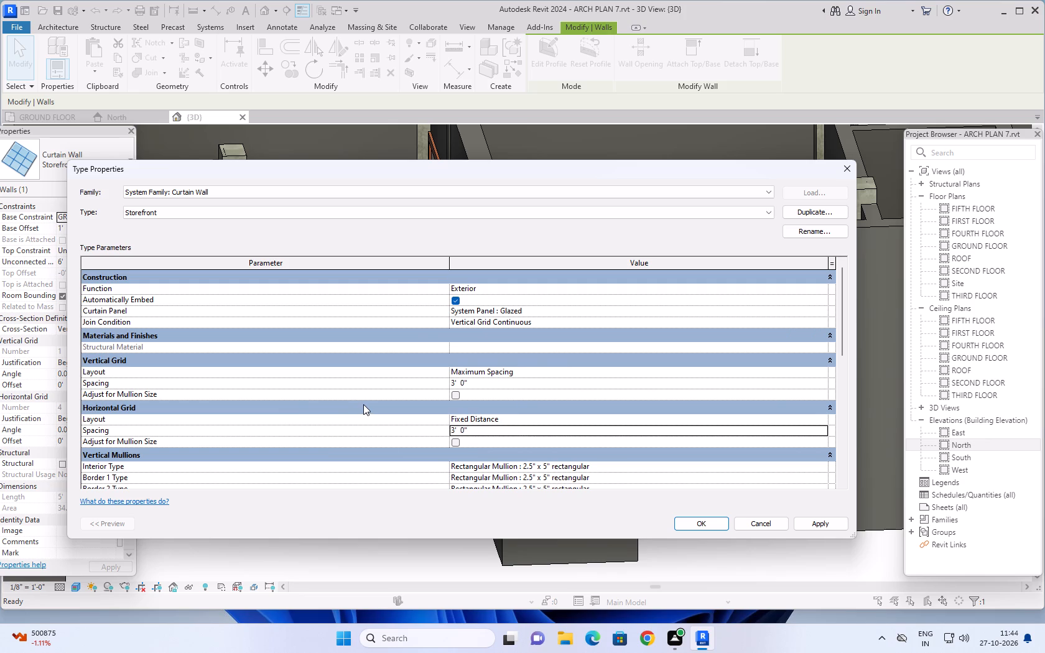
pyautogui.scroll(3, 363, 404)
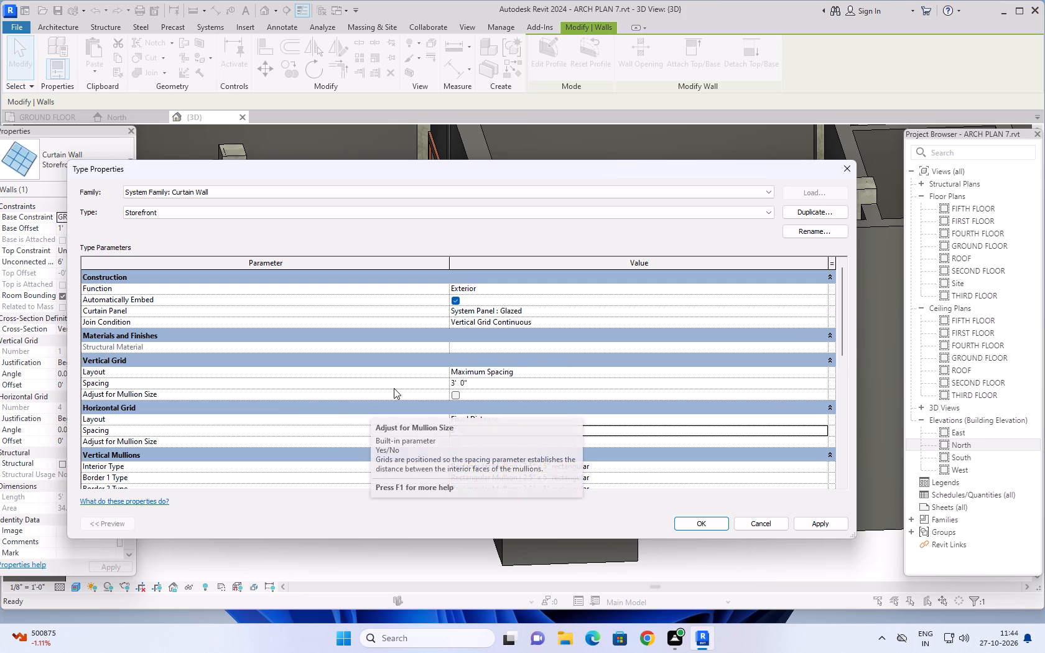
# Apply the edited grid spacings to the Storefront curtain wall type.
pyautogui.click(824, 522)
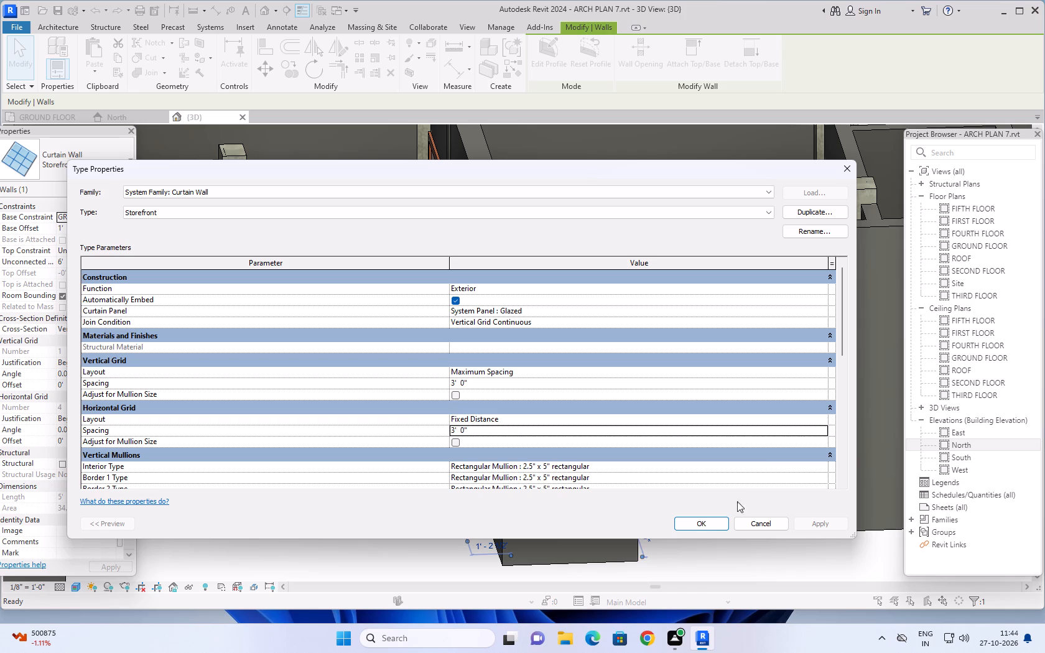
pyautogui.click(708, 523)
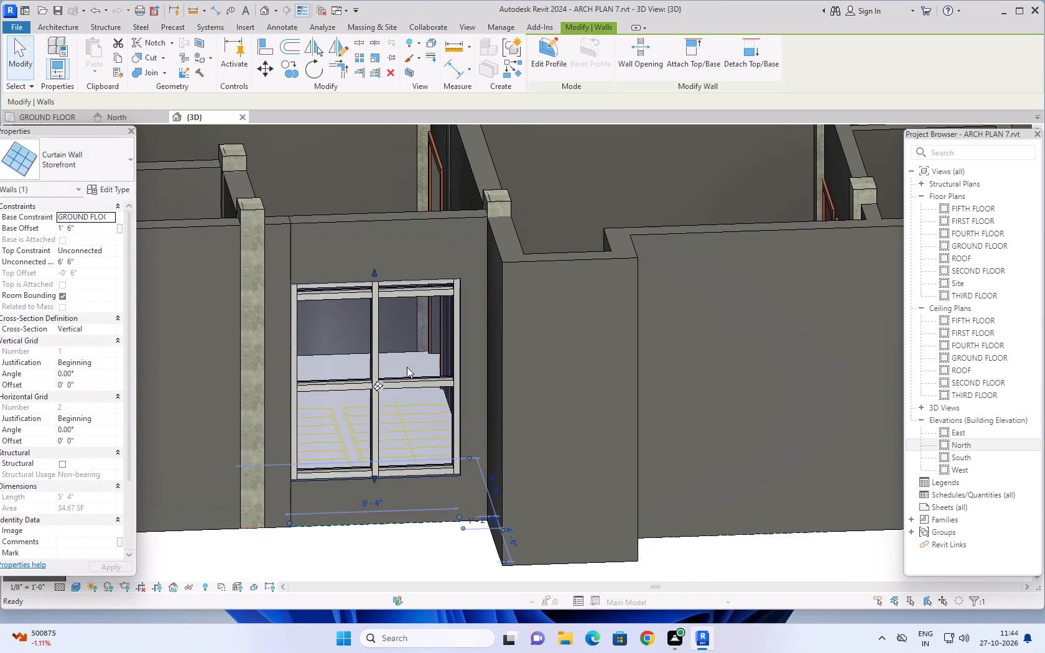
# Examine in 3D the regridded Storefront glazing in the staircase's east wall, from oblique and straight-on views.
pyautogui.scroll(4, 361, 335)
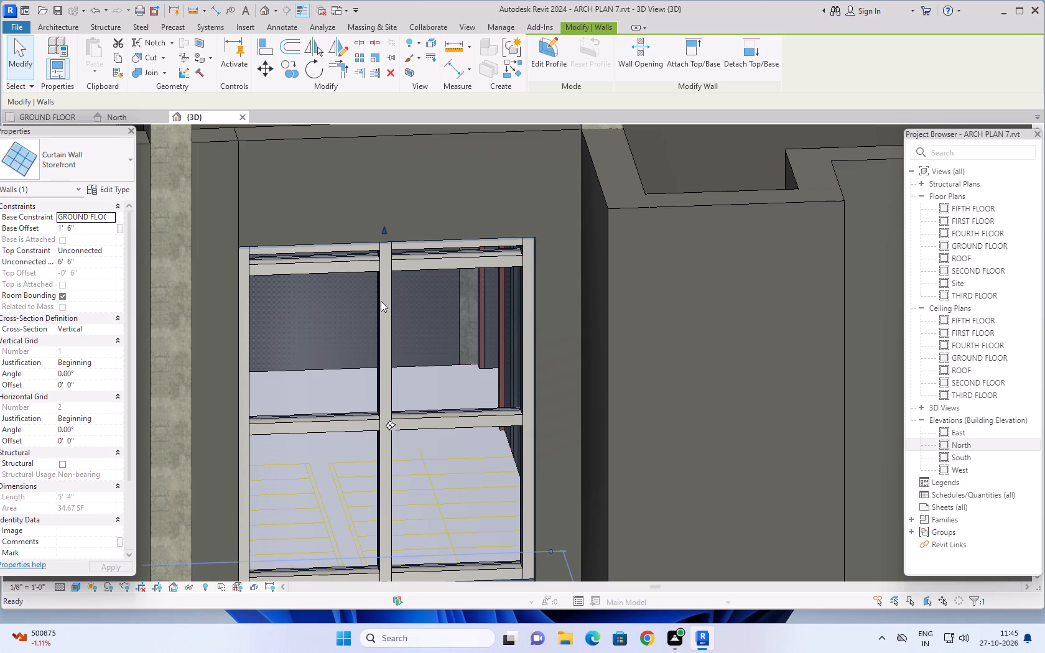
pyautogui.scroll(-3, 306, 259)
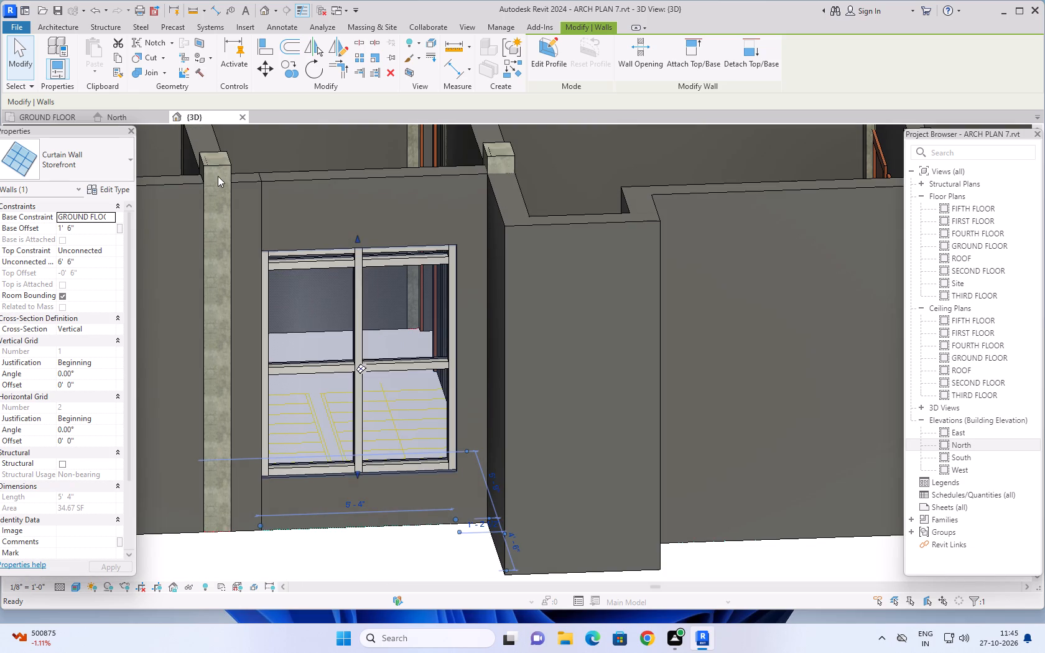
pyautogui.scroll(-1, 220, 176)
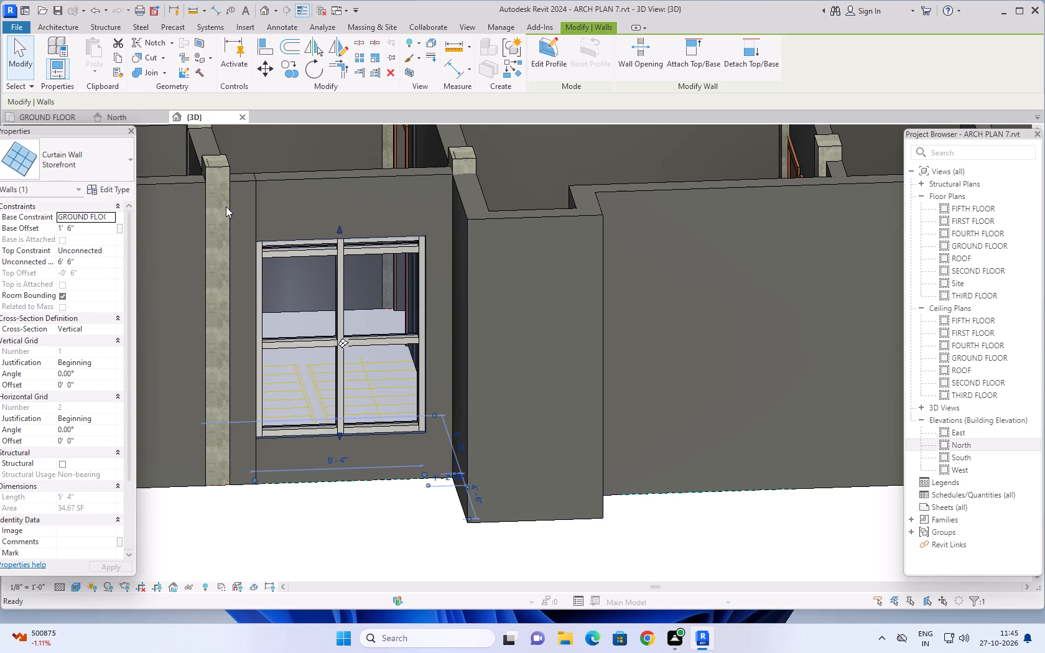
pyautogui.scroll(-2, 234, 222)
pyautogui.scroll(-1, 326, 450)
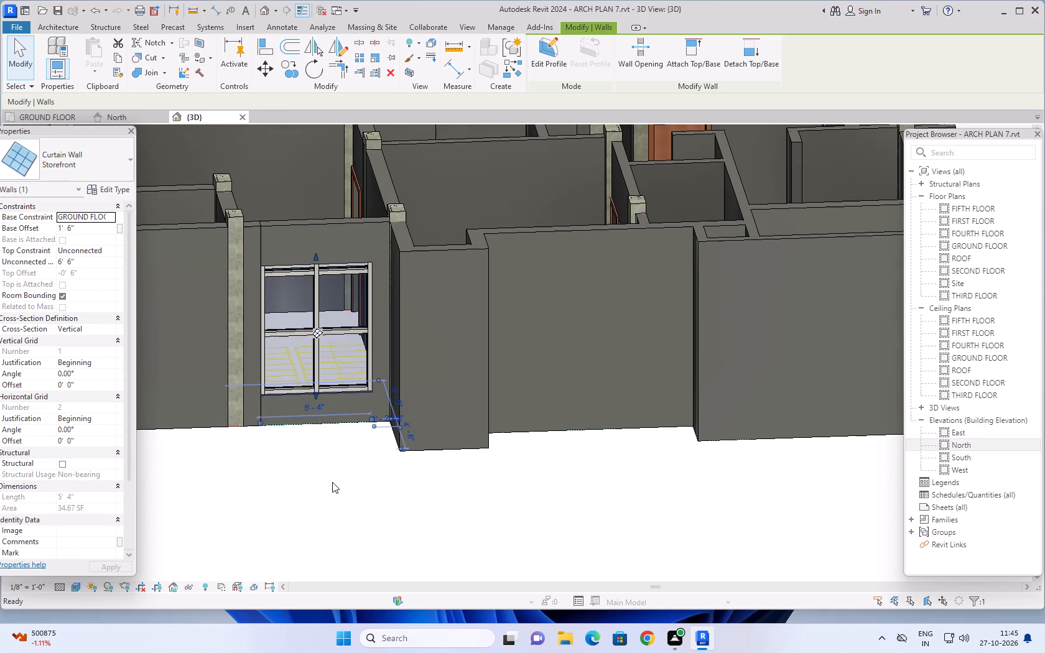
pyautogui.moveTo(332, 482); pyautogui.dragTo(351, 476, button='middle')
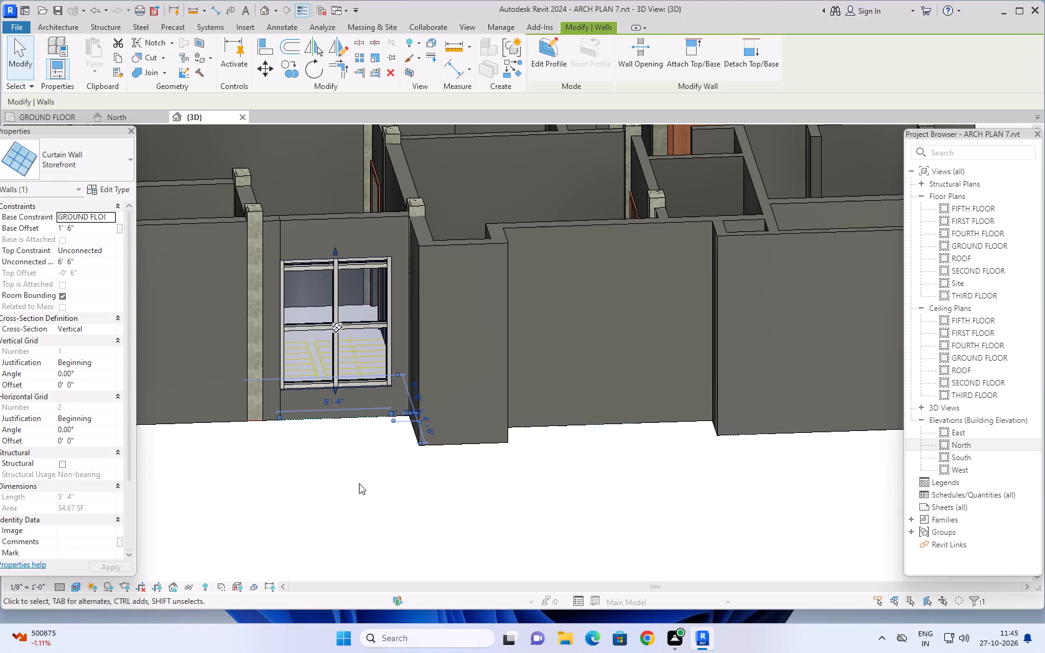
pyautogui.scroll(-1, 422, 509)
pyautogui.scroll(1, 373, 500)
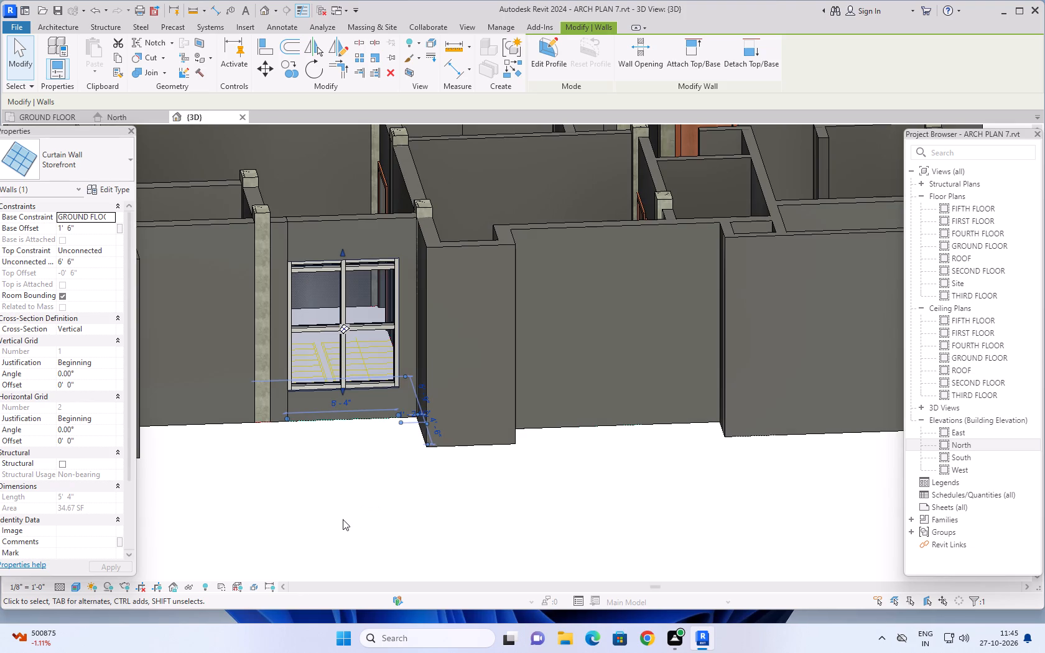
pyautogui.scroll(-1, 335, 517)
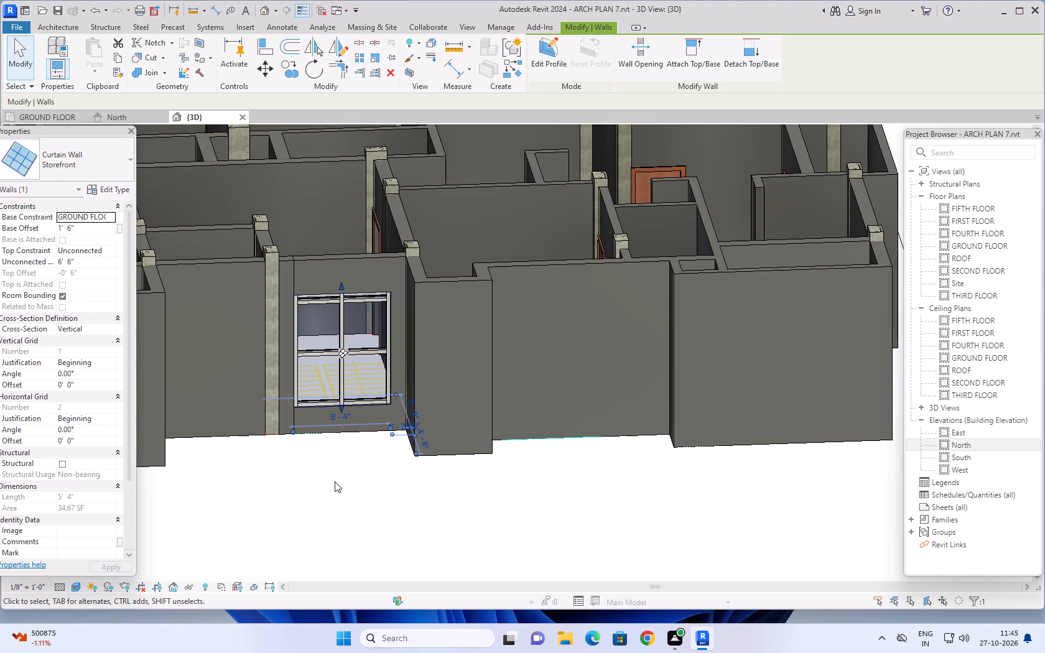
pyautogui.scroll(-1, 335, 481)
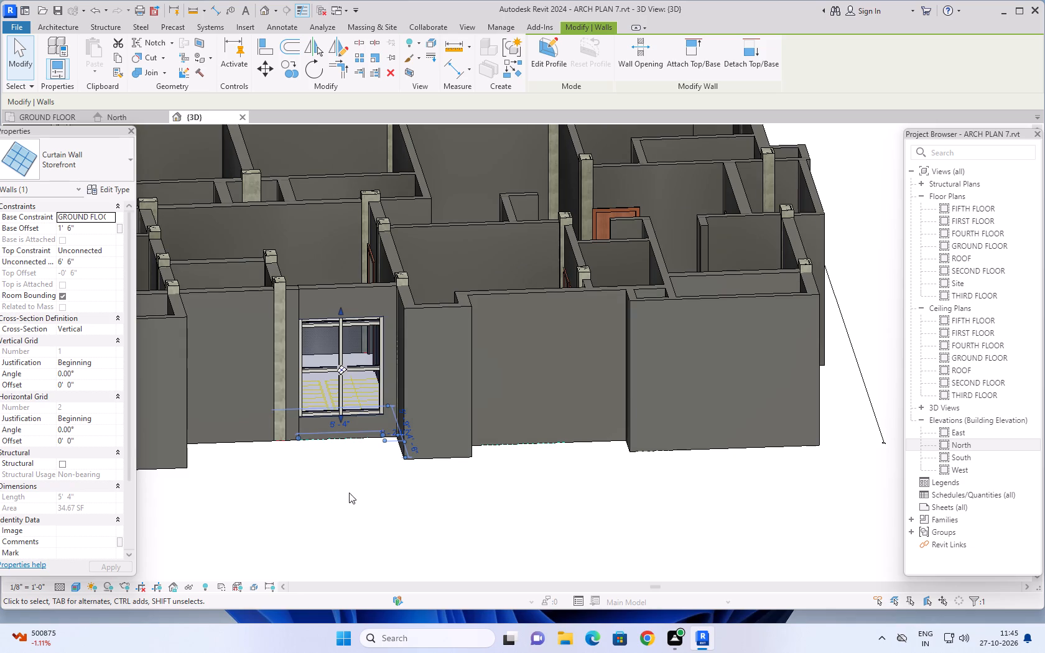
pyautogui.scroll(11, 336, 366)
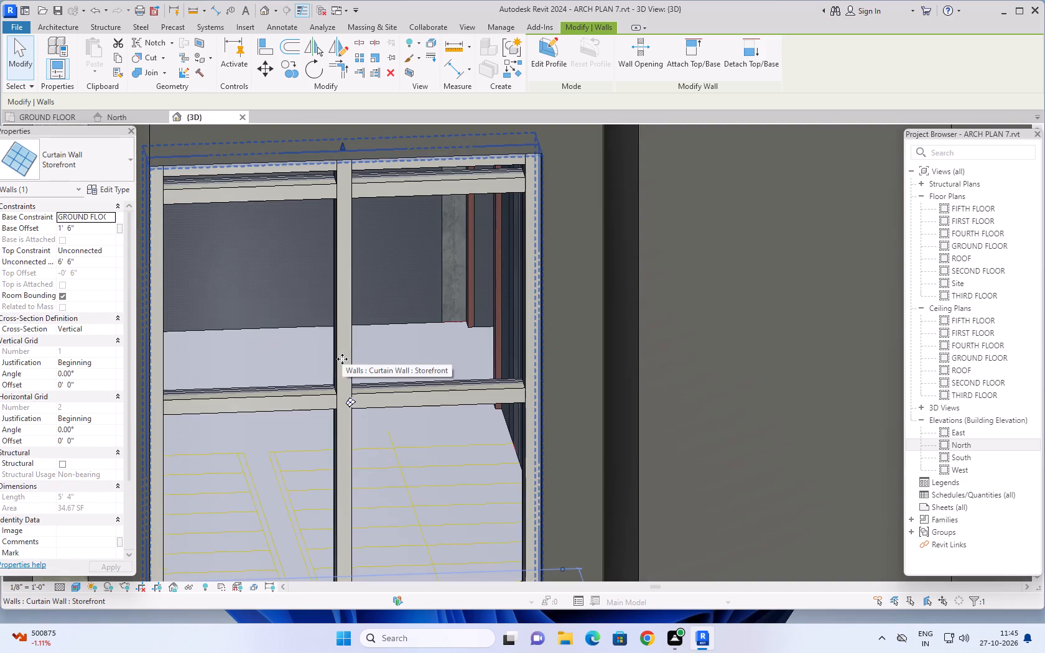
pyautogui.scroll(-2, 359, 372)
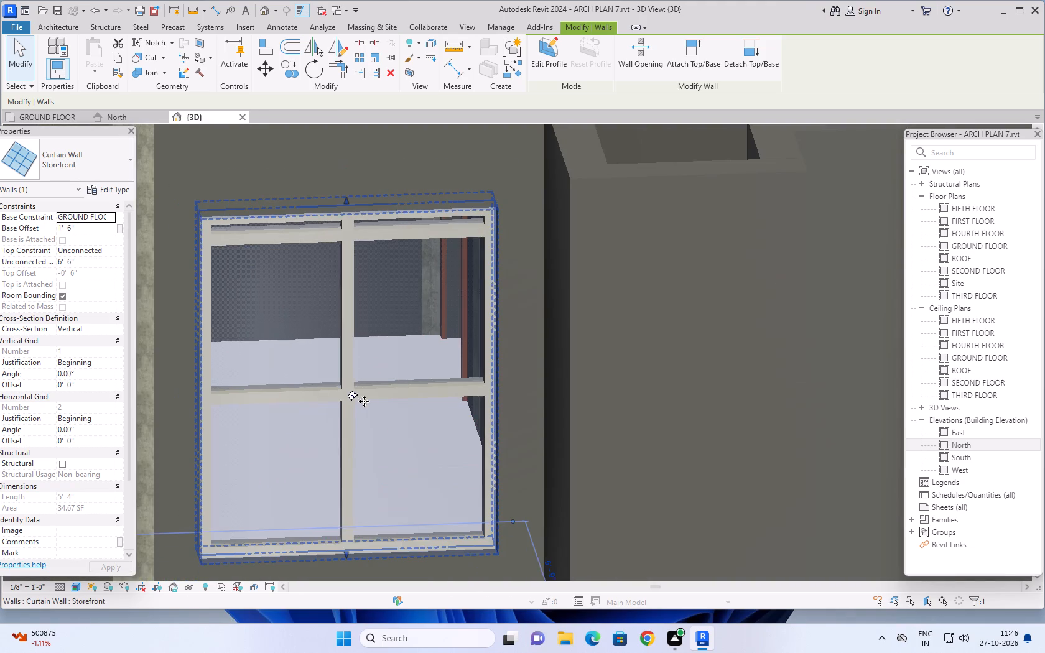
pyautogui.keyDown('shift'); pyautogui.moveTo(382, 469); pyautogui.dragTo(384, 349, button='middle'); pyautogui.keyUp('shift')
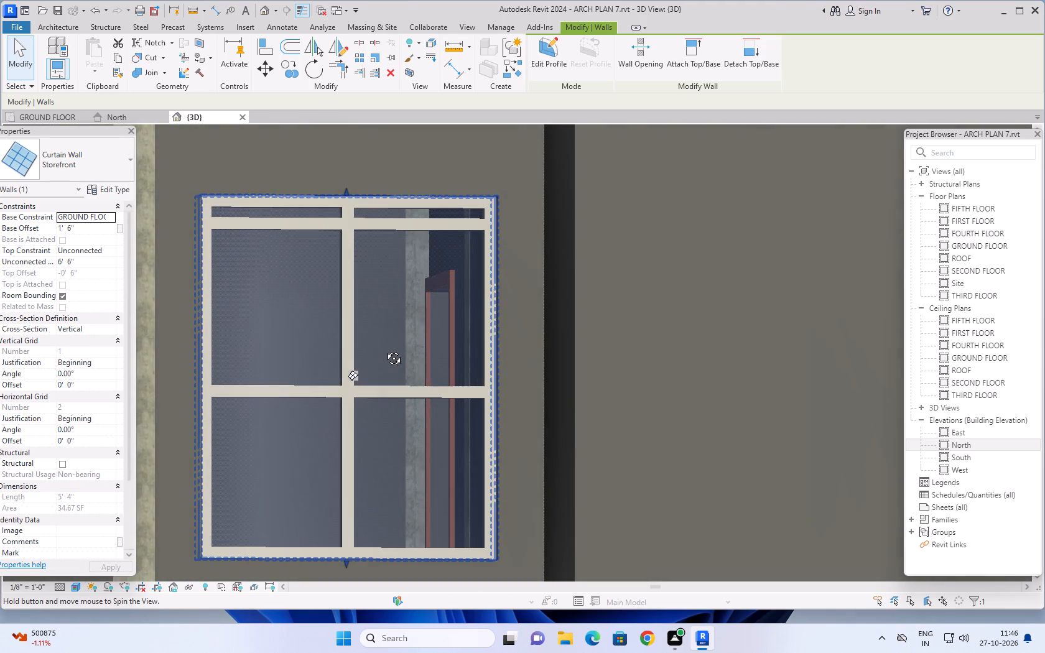
pyautogui.keyDown('shift'); pyautogui.moveTo(384, 349); pyautogui.dragTo(382, 366, button='middle'); pyautogui.keyUp('shift')
pyautogui.scroll(-1, 381, 375)
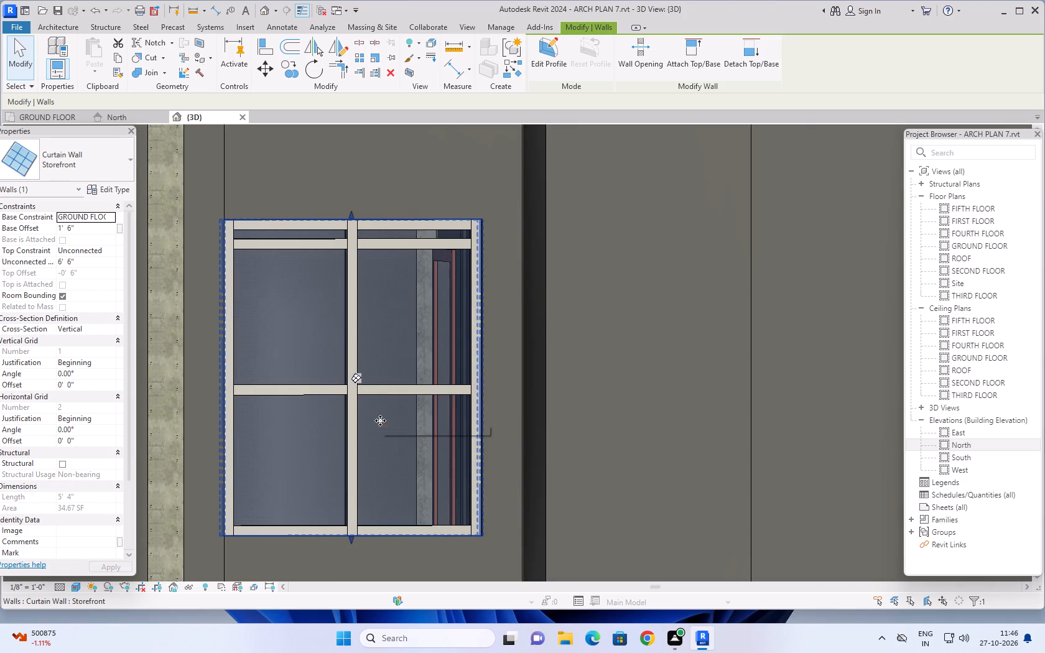
# Undo the last grid spacing edit to the Storefront curtain wall type.
pyautogui.hotkey('ctrl', 'z')
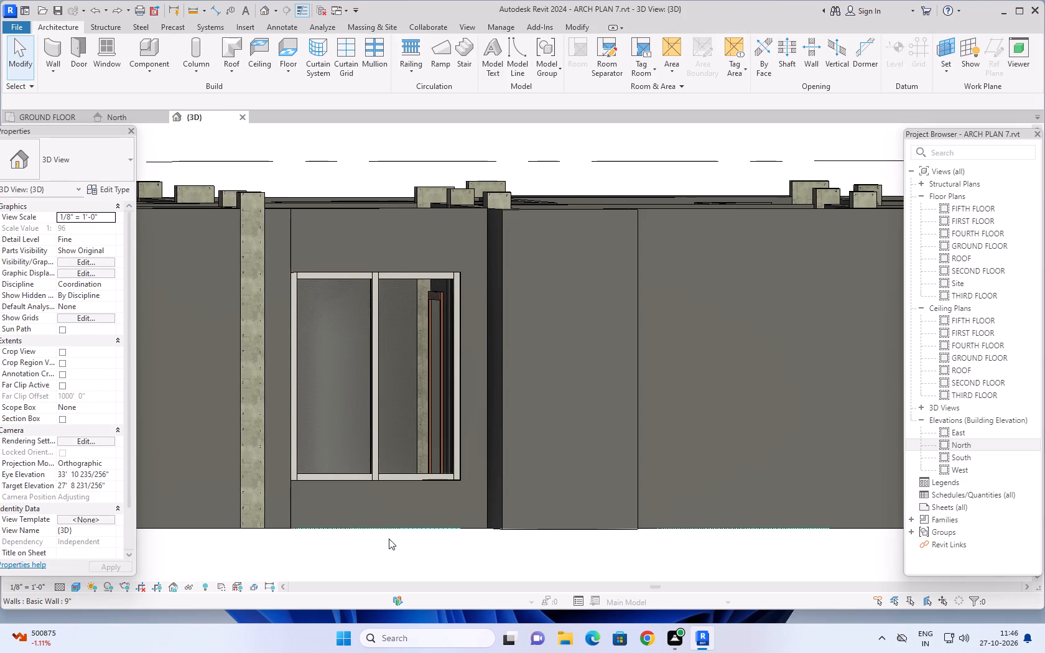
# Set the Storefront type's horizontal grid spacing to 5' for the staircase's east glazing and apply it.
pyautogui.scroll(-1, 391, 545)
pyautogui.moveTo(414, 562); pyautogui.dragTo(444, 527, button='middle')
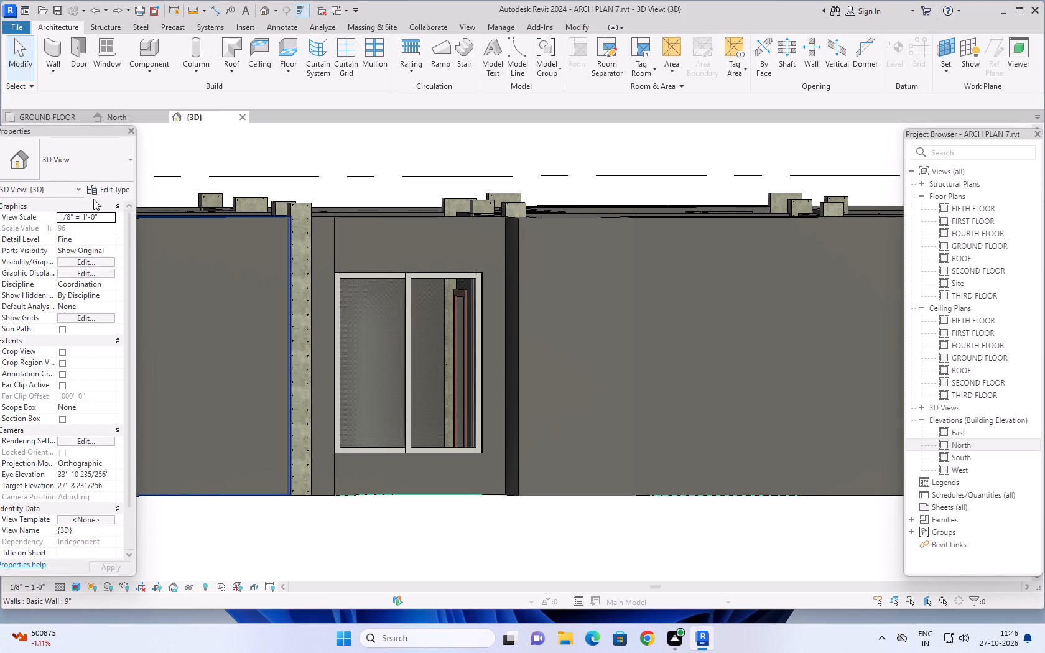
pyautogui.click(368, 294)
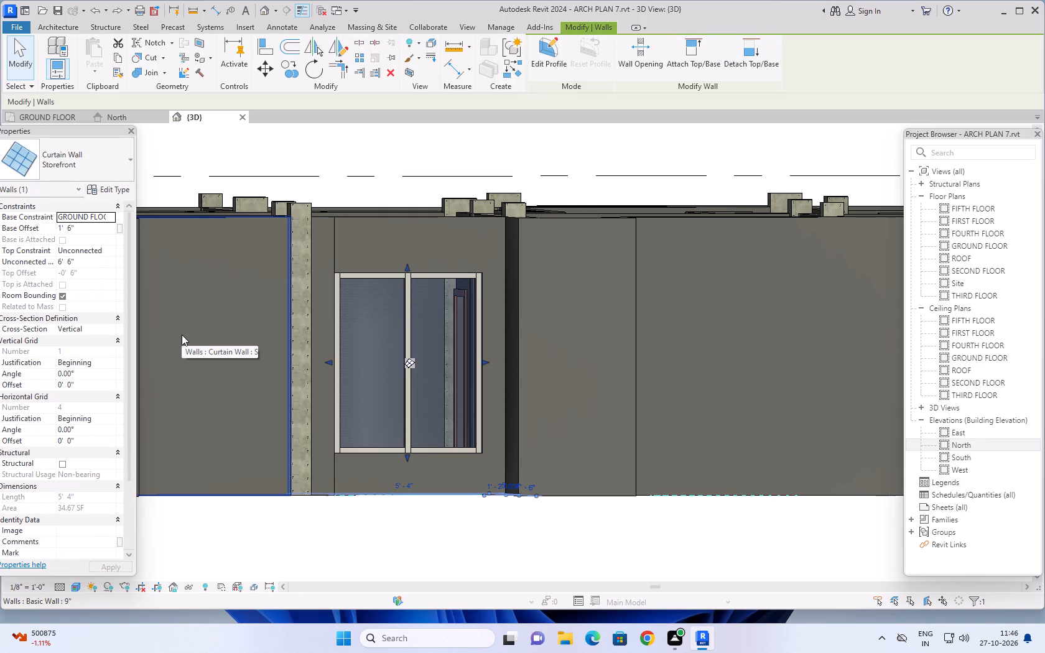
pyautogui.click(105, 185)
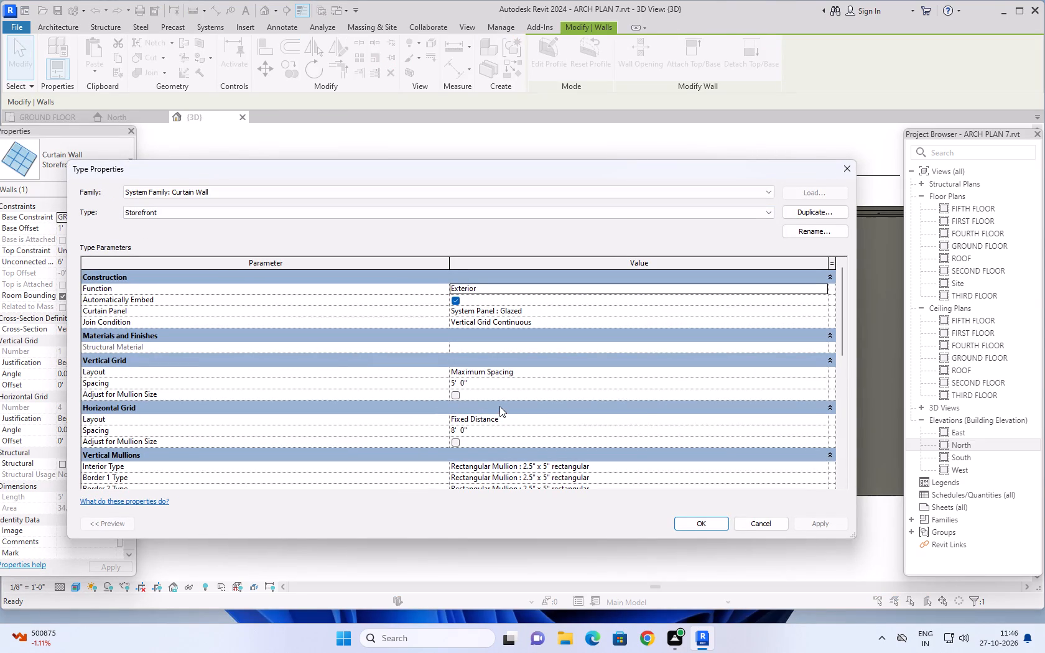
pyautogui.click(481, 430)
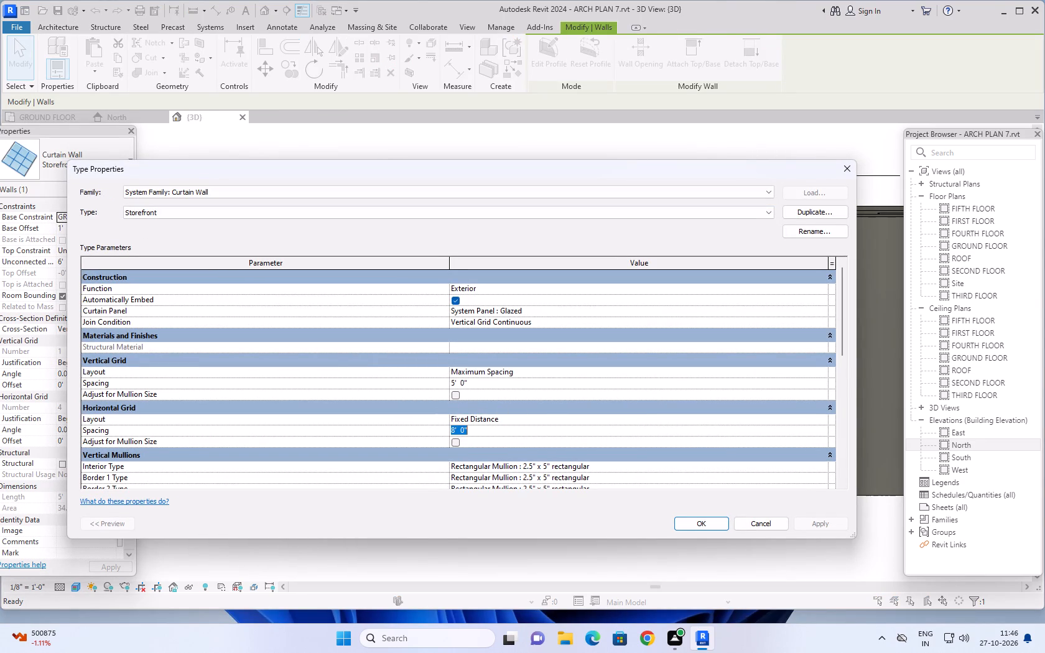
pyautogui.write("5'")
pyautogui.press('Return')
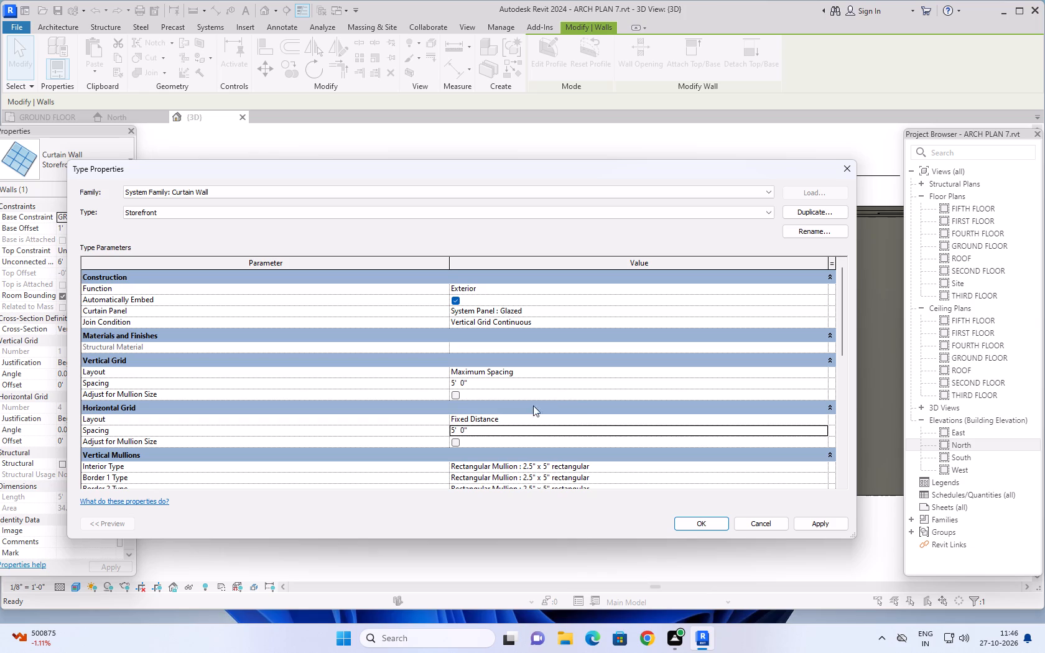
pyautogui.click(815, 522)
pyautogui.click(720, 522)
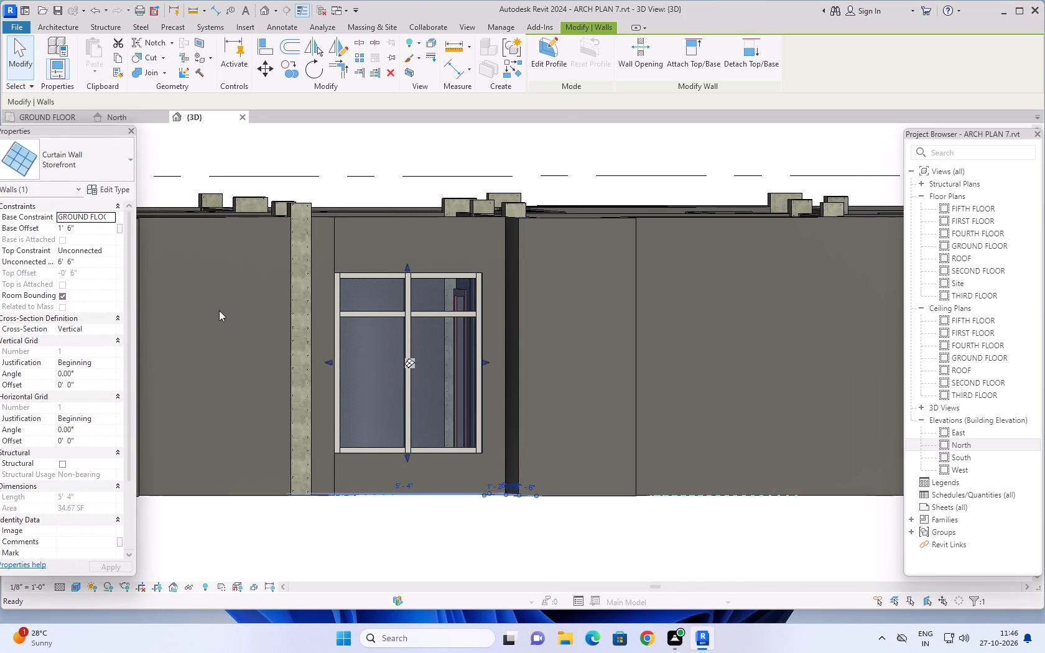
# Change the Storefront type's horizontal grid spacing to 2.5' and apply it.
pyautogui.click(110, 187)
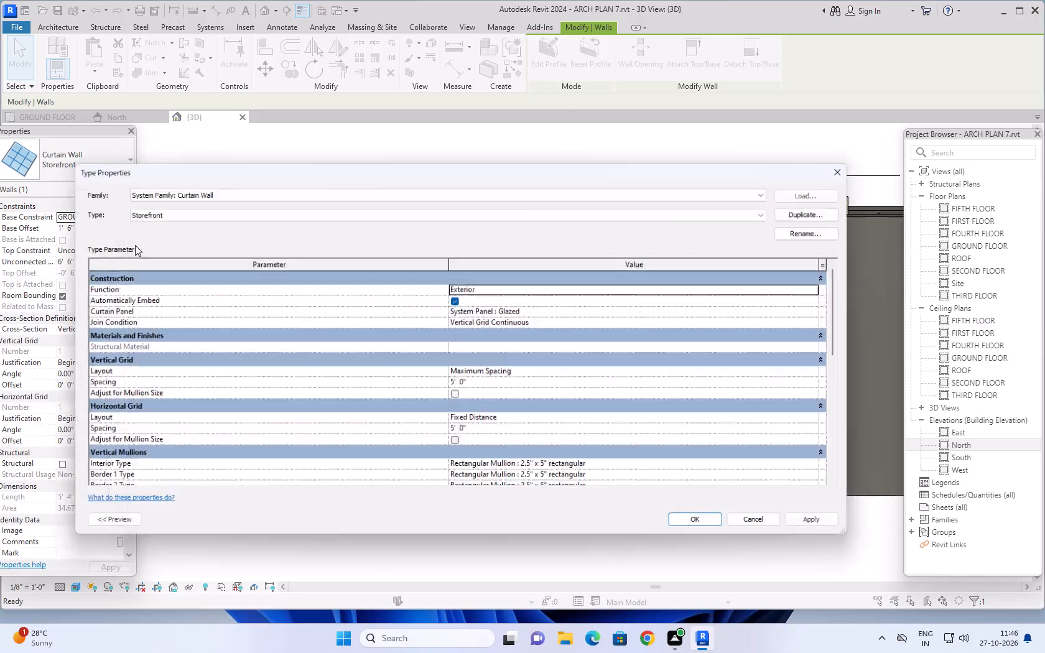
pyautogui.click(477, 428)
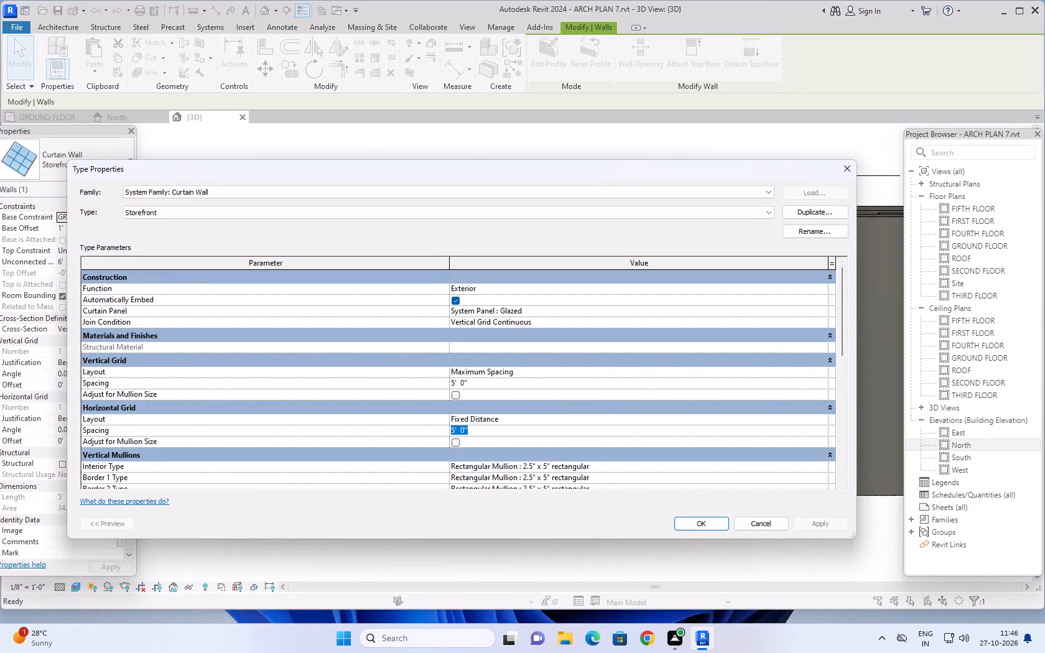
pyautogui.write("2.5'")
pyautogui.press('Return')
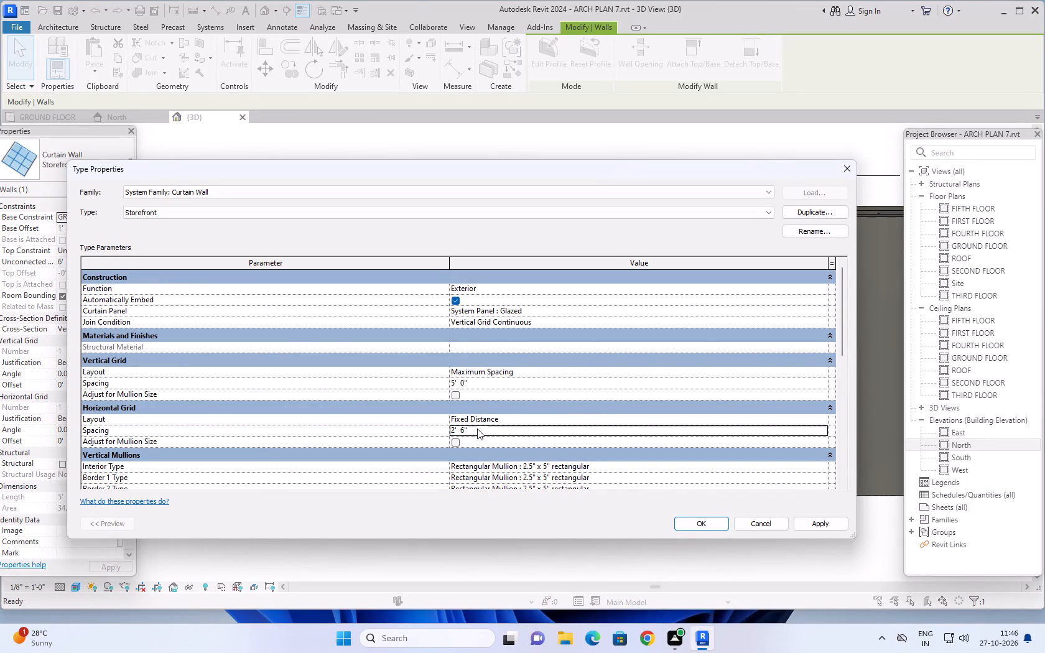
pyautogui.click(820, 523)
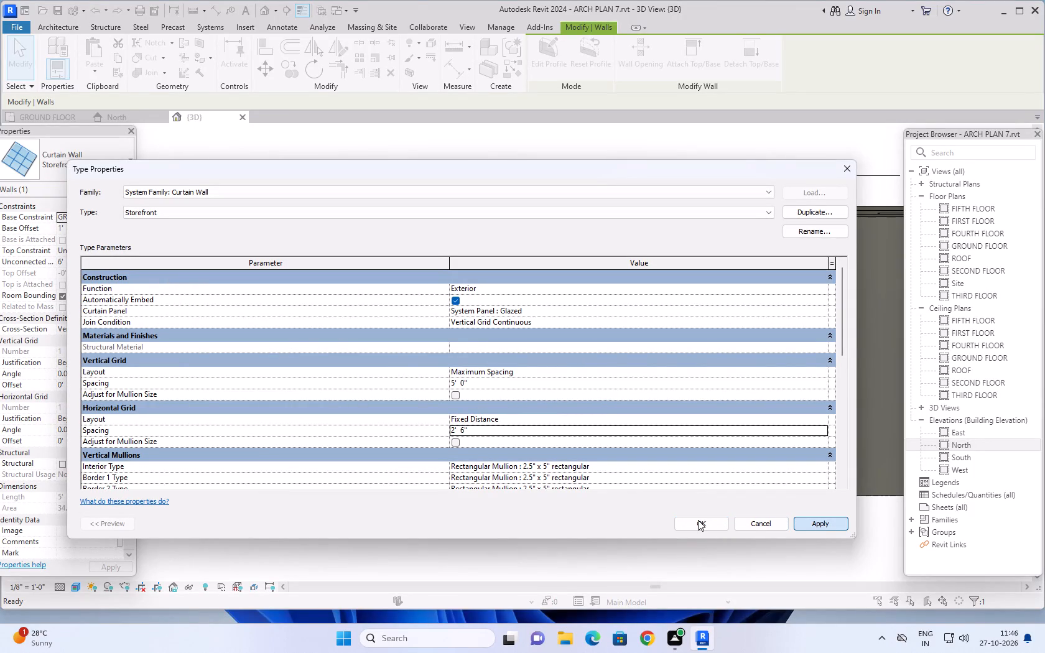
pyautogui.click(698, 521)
# Set the Storefront type's horizontal grid spacing to 3.5', apply it and deselect the curtain wall.
pyautogui.scroll(-2, 446, 475)
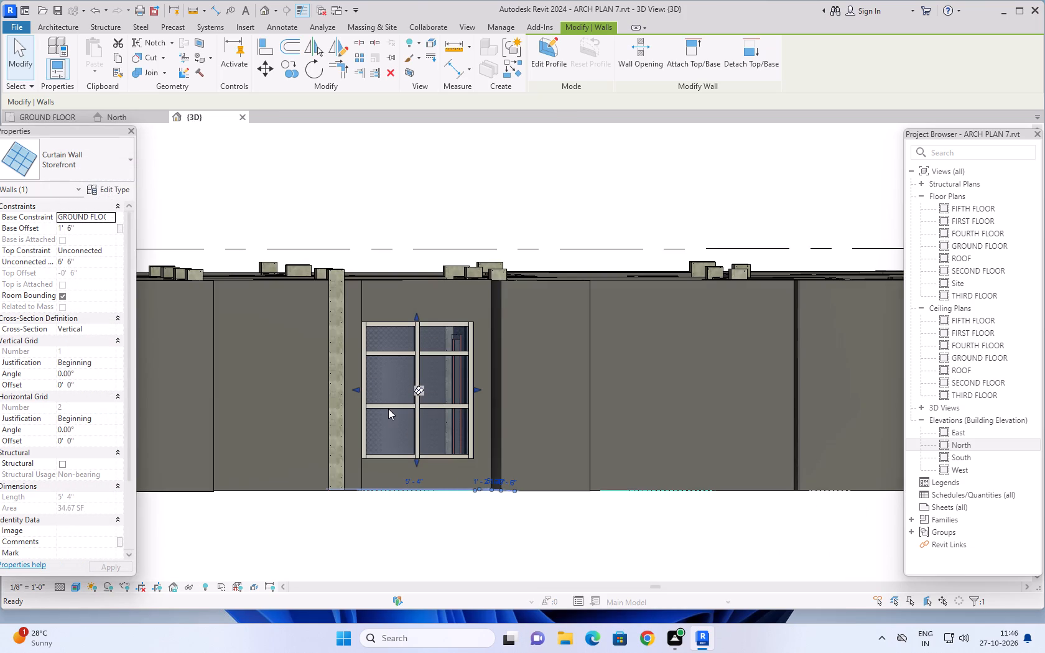
pyautogui.scroll(-2, 389, 409)
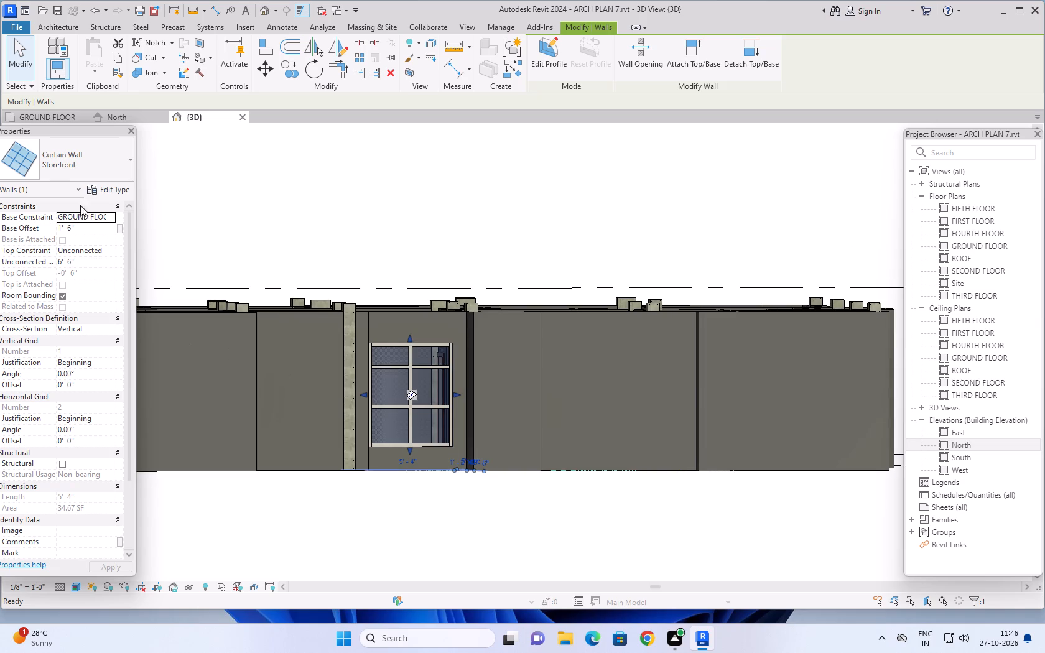
pyautogui.click(106, 192)
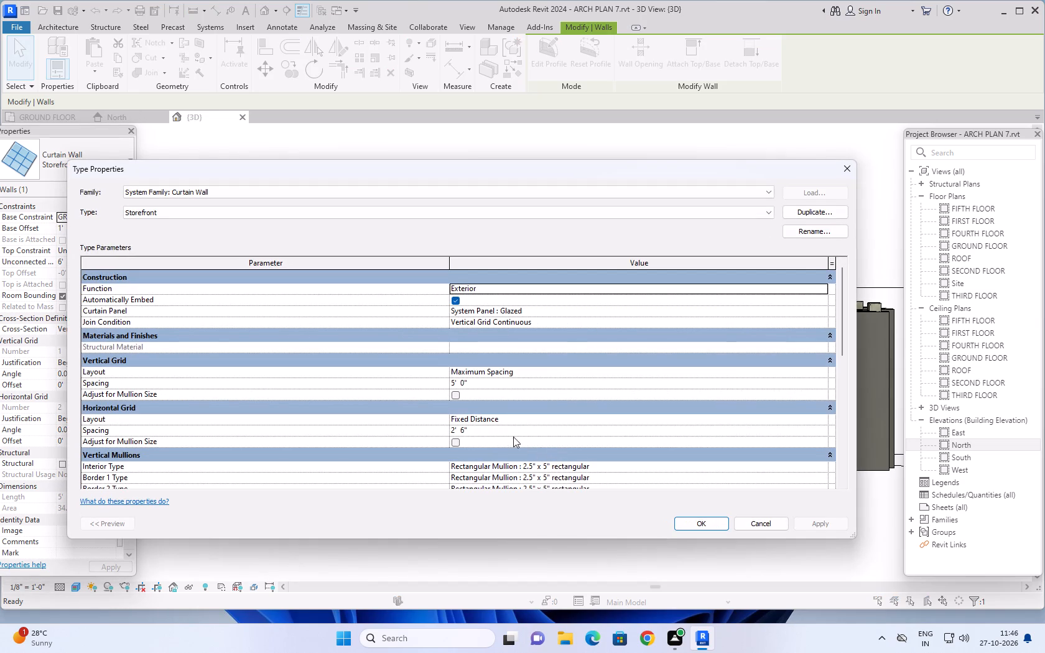
pyautogui.click(480, 430)
pyautogui.write('3.5')
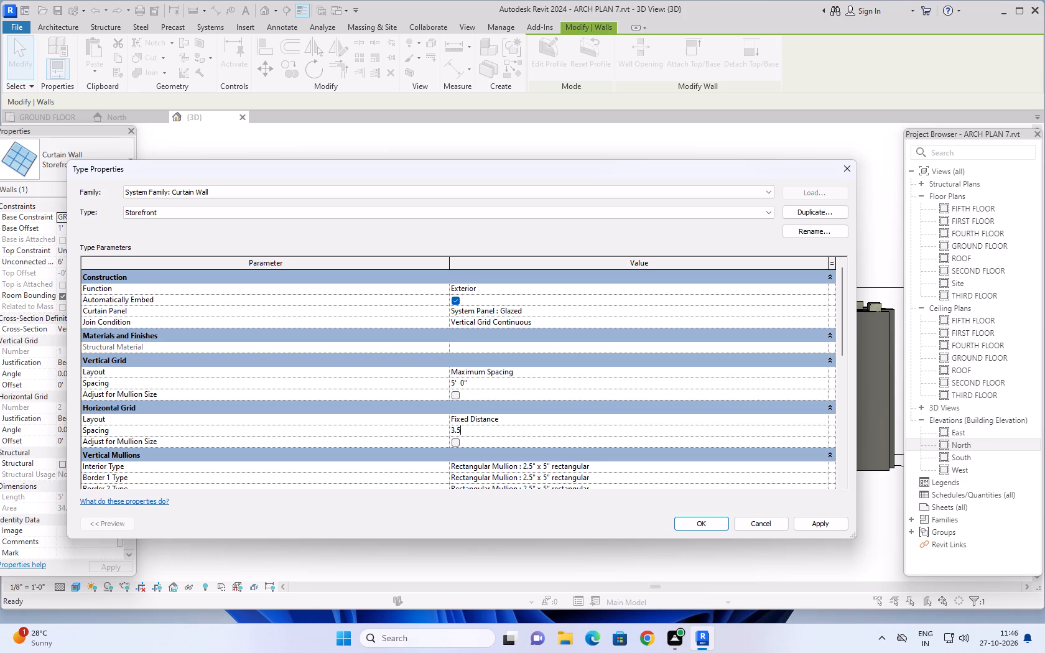
pyautogui.press("'")
pyautogui.press('Return')
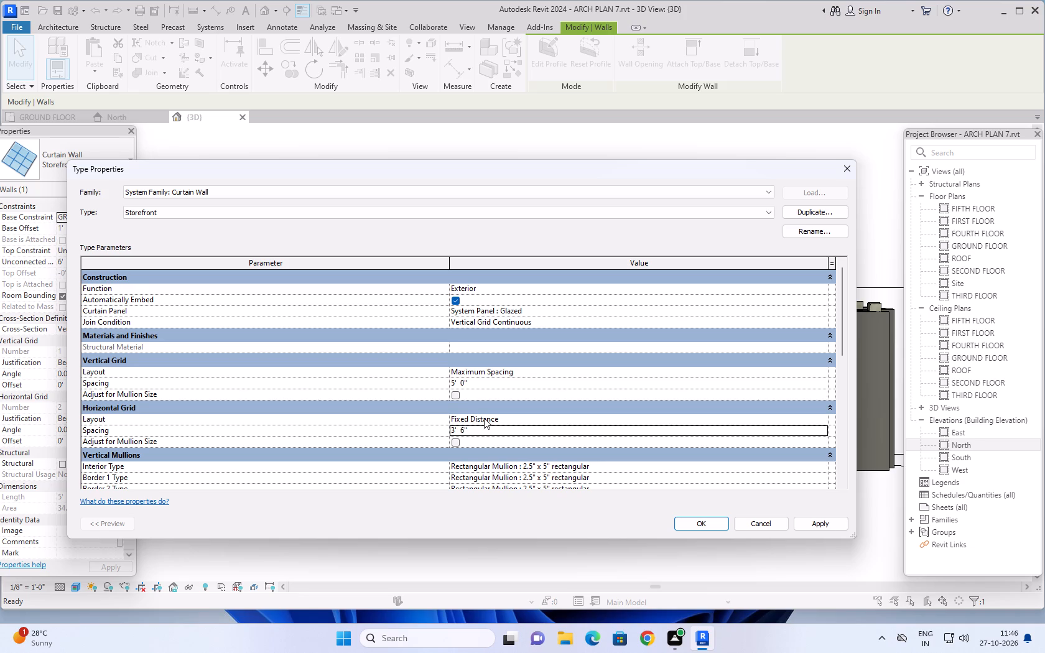
pyautogui.click(815, 523)
pyautogui.click(697, 523)
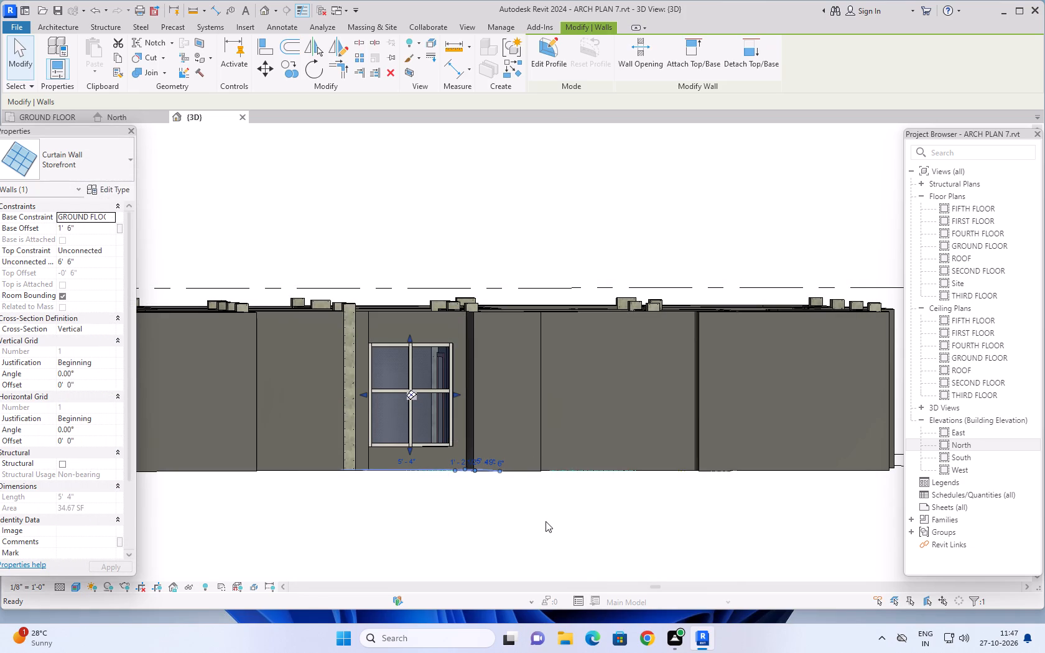
pyautogui.press('Escape')
# Examine the building in 3D from several angles, checking the staircase's east glazing against the surrounding walls and doors.
pyautogui.scroll(-1, 435, 522)
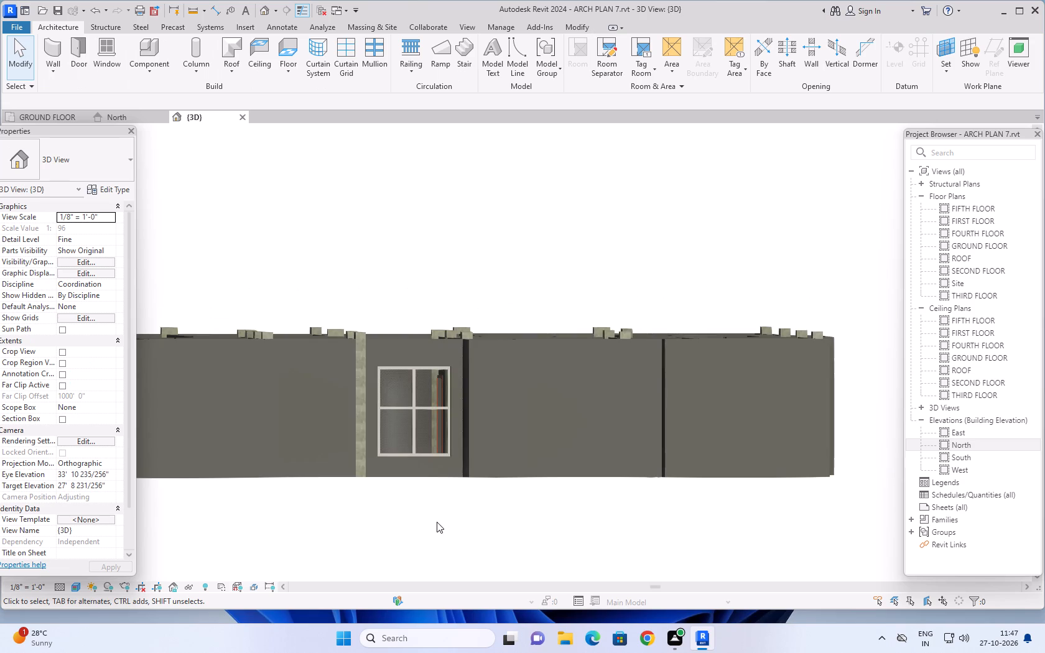
pyautogui.moveTo(443, 519); pyautogui.dragTo(466, 478, button='middle')
pyautogui.scroll(-2, 470, 483)
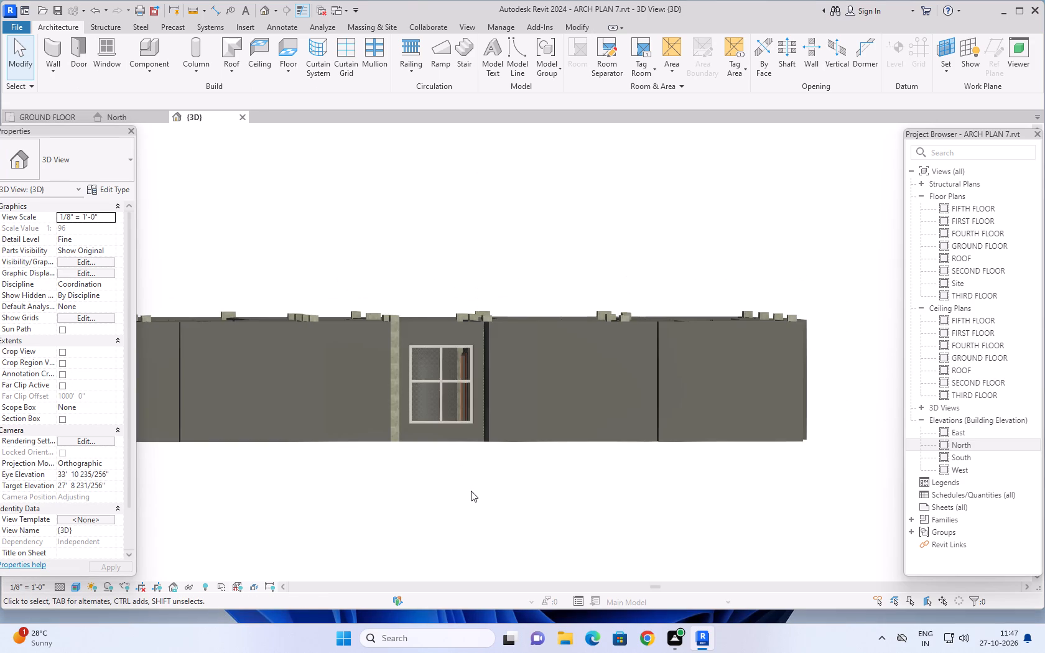
pyautogui.keyDown('shift'); pyautogui.moveTo(468, 473); pyautogui.dragTo(614, 526, button='middle'); pyautogui.keyUp('shift')
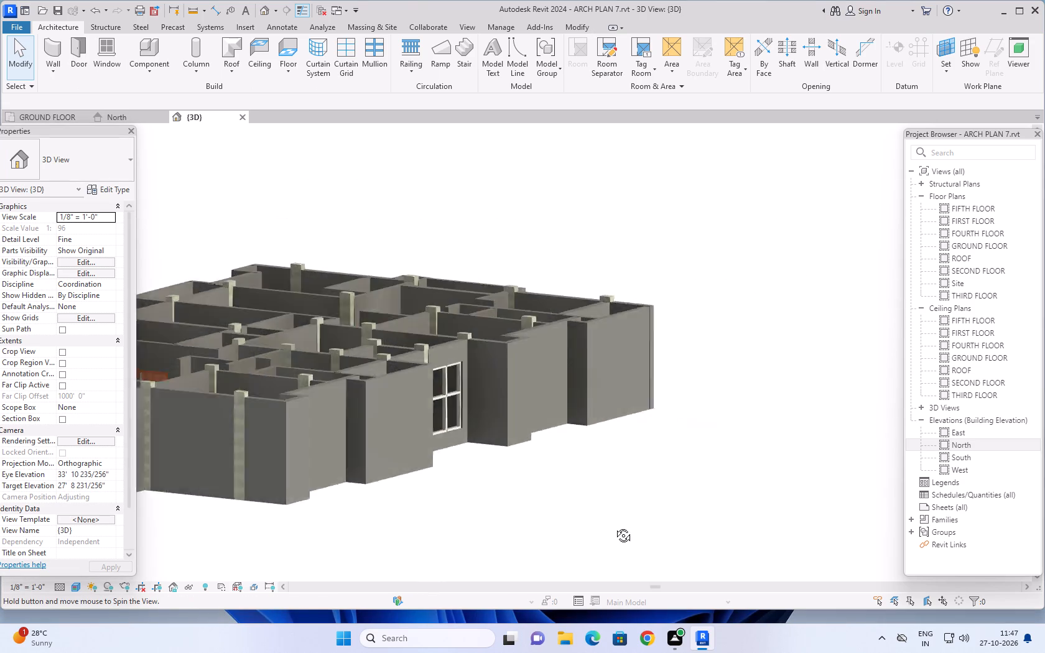
pyautogui.keyDown('shift'); pyautogui.moveTo(614, 526); pyautogui.dragTo(637, 530, button='middle'); pyautogui.keyUp('shift')
pyautogui.middleClick(637, 530)
pyautogui.keyDown('shift'); pyautogui.moveTo(547, 461); pyautogui.dragTo(540, 556, button='middle'); pyautogui.keyUp('shift')
pyautogui.keyDown('shift'); pyautogui.moveTo(585, 435); pyautogui.dragTo(634, 545, button='middle'); pyautogui.keyUp('shift')
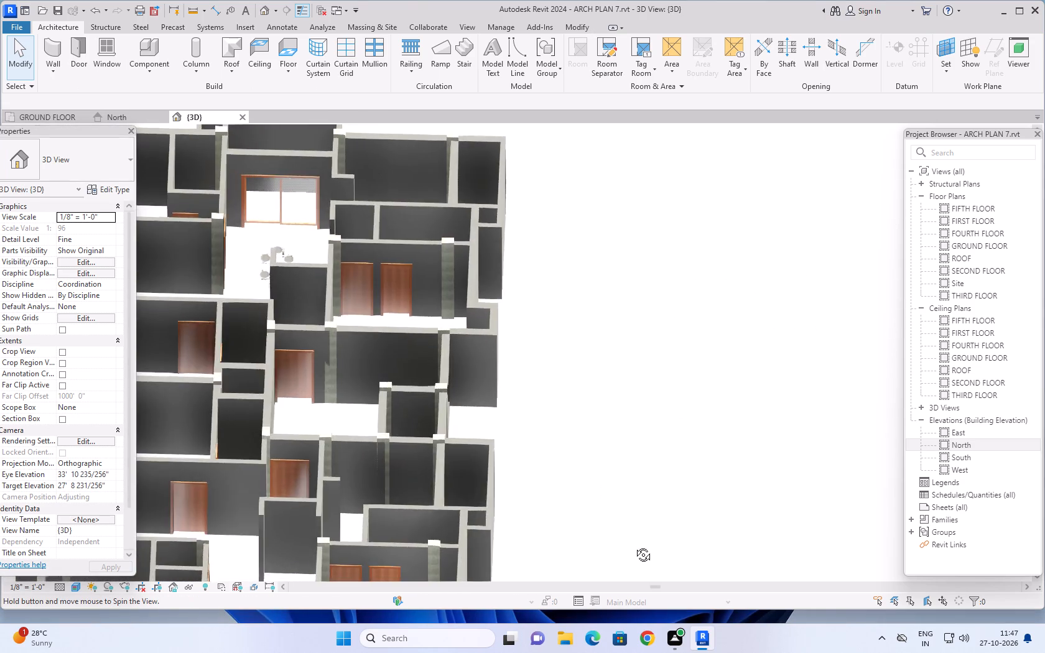
pyautogui.keyDown('shift'); pyautogui.moveTo(634, 545); pyautogui.dragTo(713, 519, button='middle'); pyautogui.keyUp('shift')
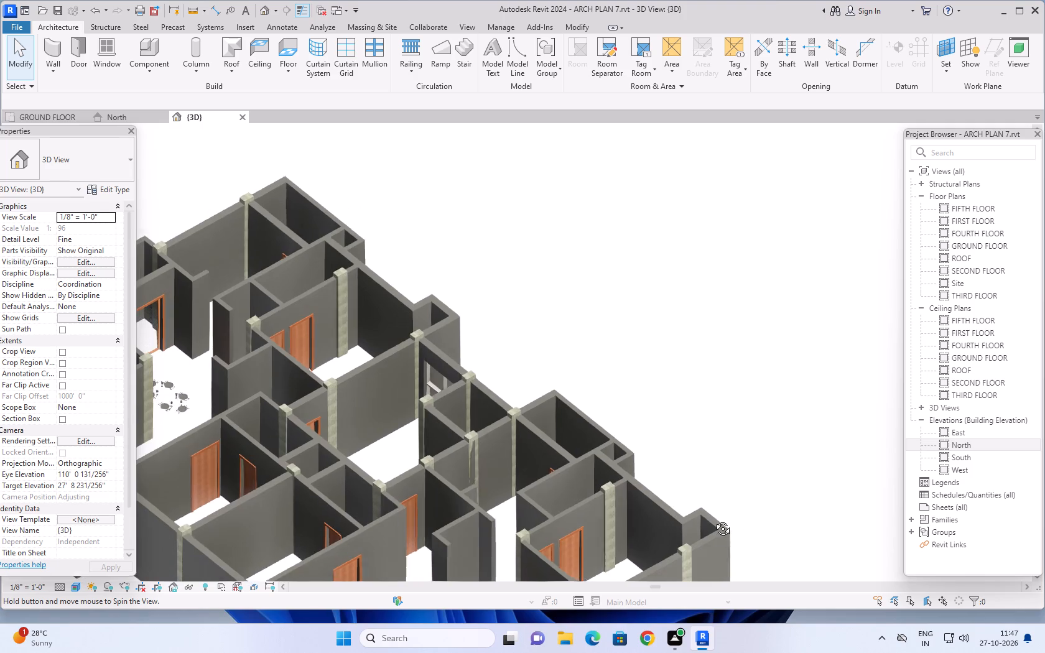
pyautogui.keyDown('shift'); pyautogui.moveTo(713, 519); pyautogui.dragTo(523, 517, button='middle'); pyautogui.keyUp('shift')
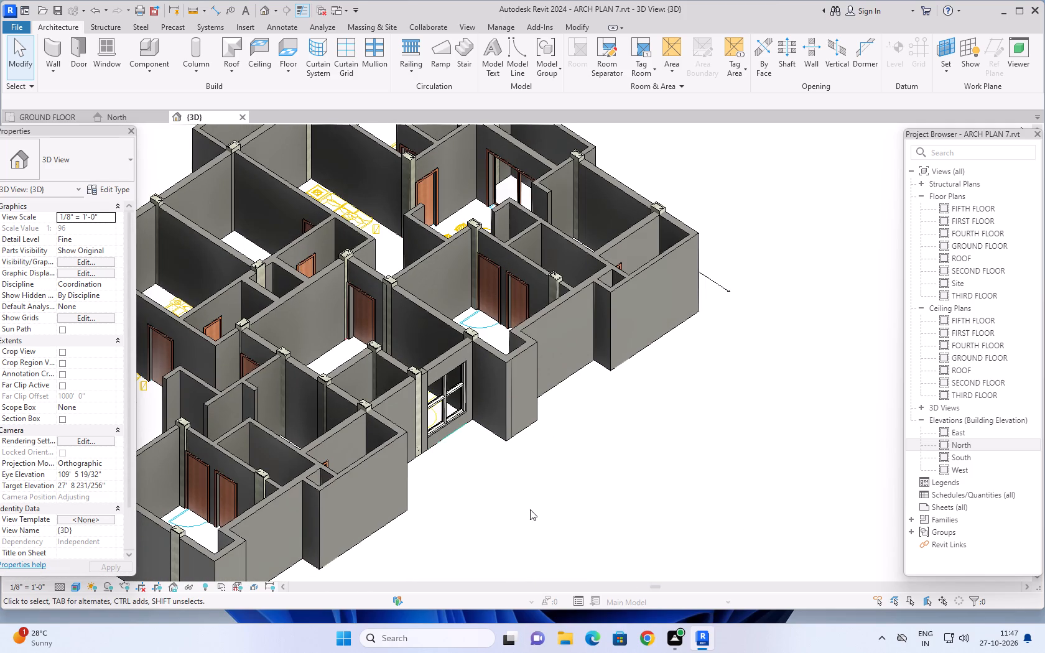
# Select the four inner mullions of the staircase's east glazing, examine their Rectangular Mullion type parameters without editing them, and deselect.
pyautogui.keyDown('shift'); pyautogui.moveTo(539, 511); pyautogui.dragTo(483, 516, button='middle'); pyautogui.keyUp('shift')
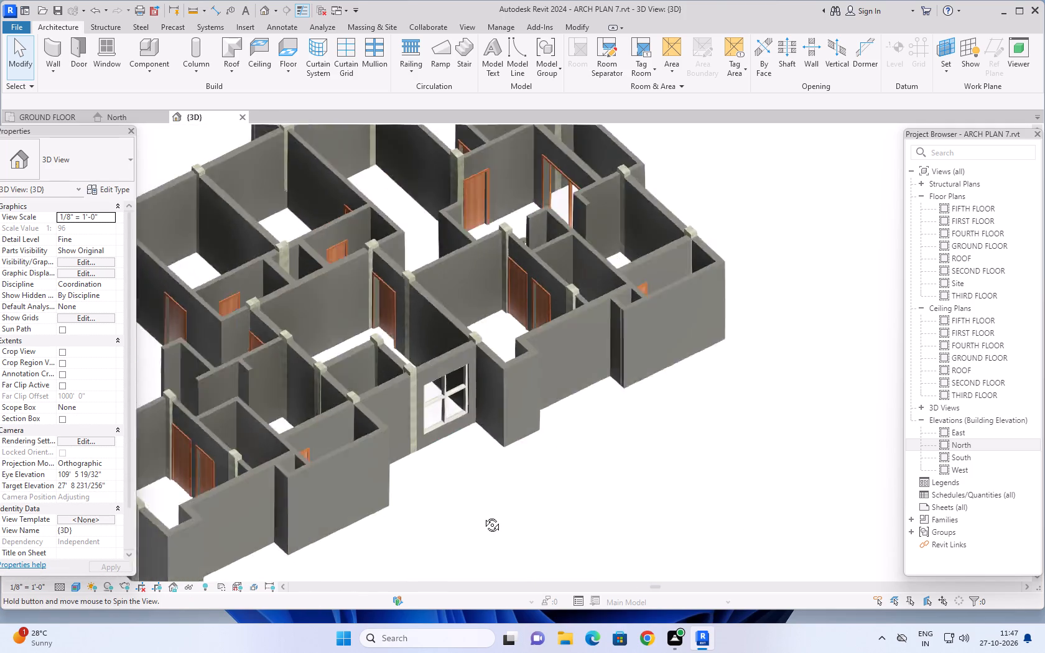
pyautogui.keyDown('shift'); pyautogui.moveTo(483, 516); pyautogui.dragTo(475, 479, button='middle'); pyautogui.keyUp('shift')
pyautogui.scroll(7, 427, 381)
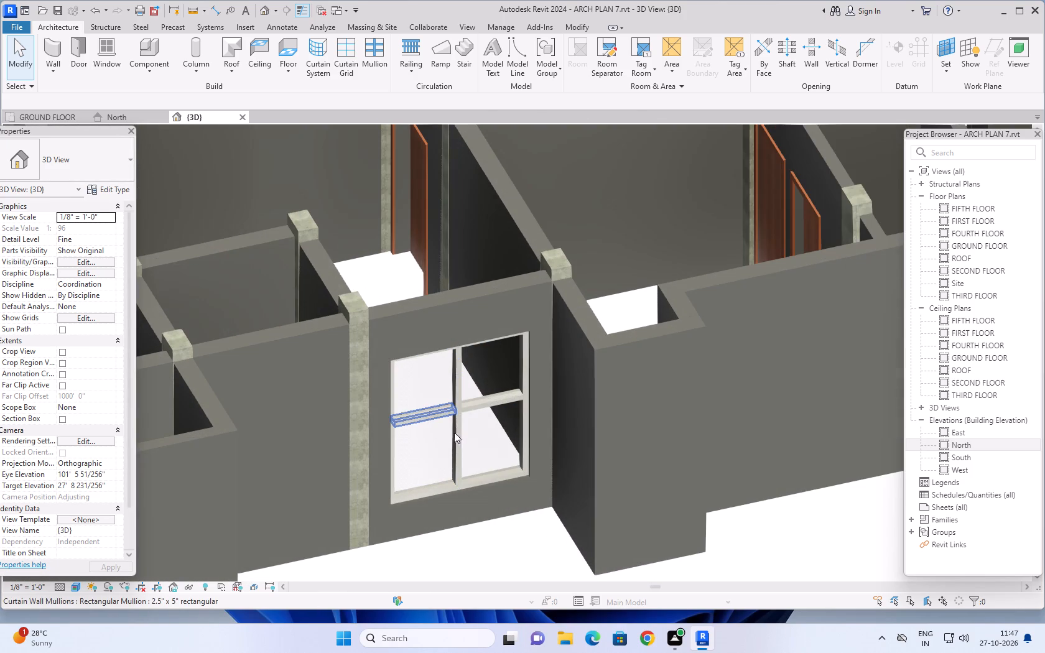
pyautogui.press('Escape')
pyautogui.scroll(5, 449, 412)
pyautogui.click(452, 412)
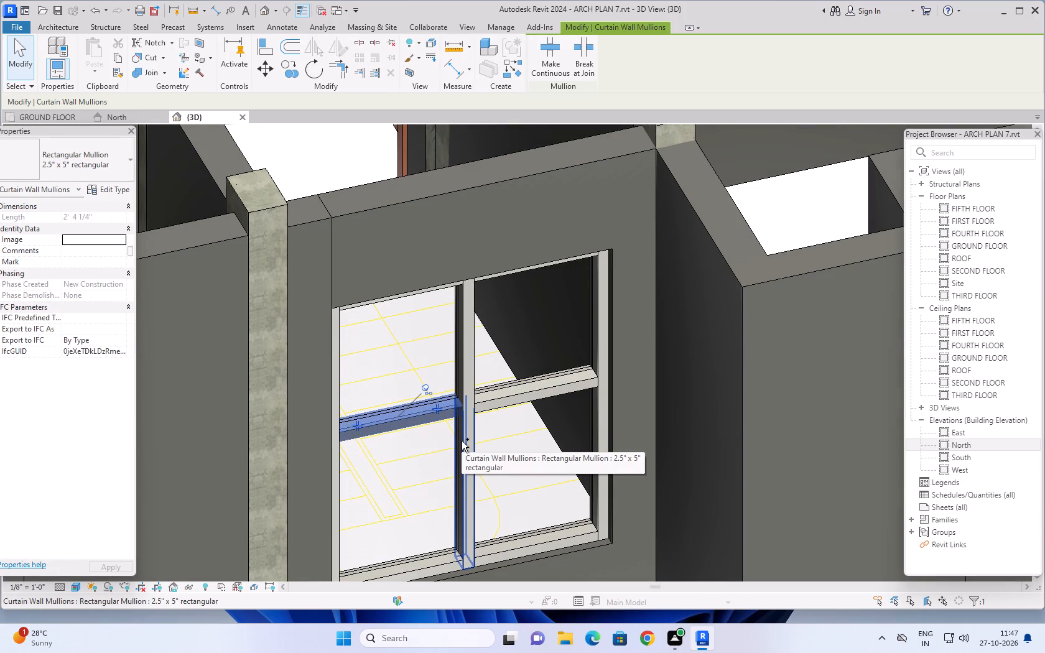
pyautogui.keyDown('ctrl'); pyautogui.click(462, 441); pyautogui.keyUp('ctrl')
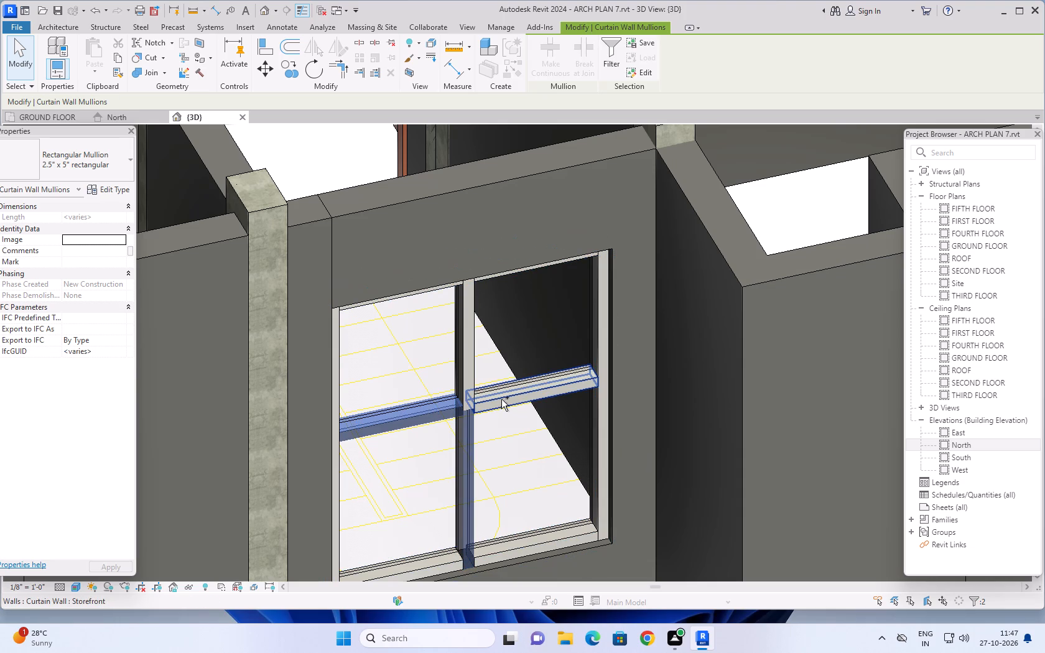
pyautogui.keyDown('ctrl'); pyautogui.click(501, 399); pyautogui.keyUp('ctrl')
pyautogui.keyDown('ctrl'); pyautogui.click(467, 384); pyautogui.keyUp('ctrl')
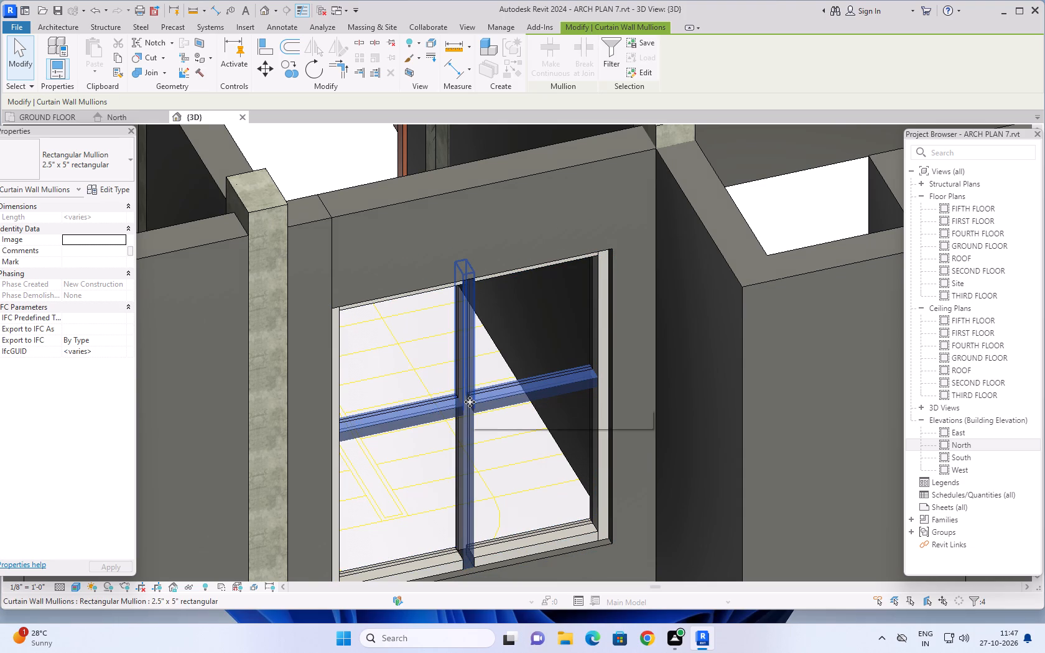
pyautogui.click(118, 159)
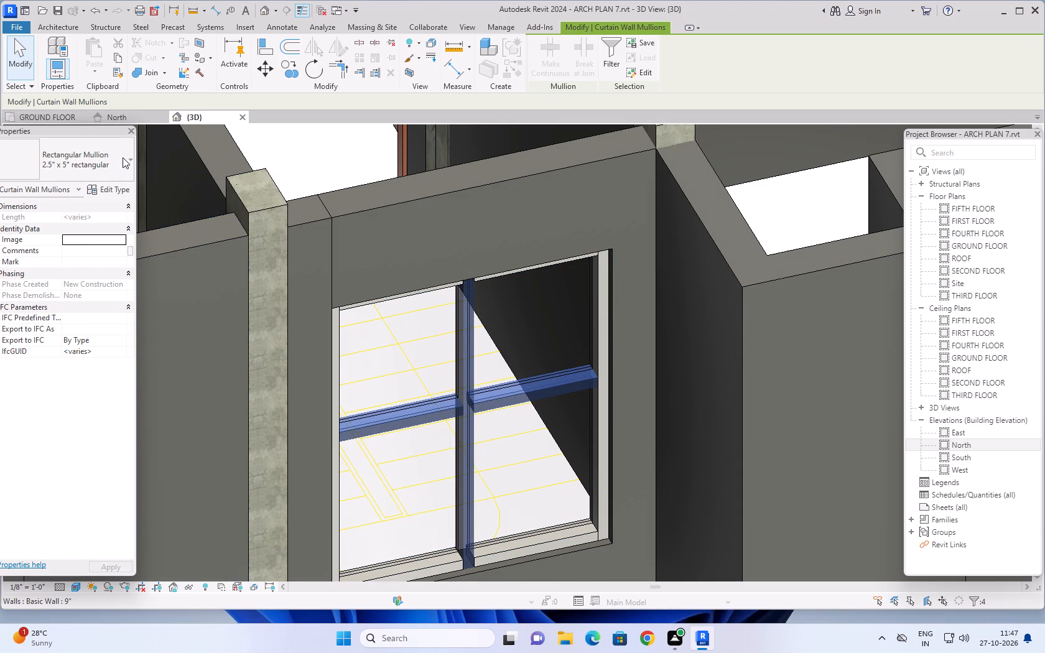
pyautogui.click(126, 157)
pyautogui.tripleClick(130, 159)
pyautogui.click(80, 185)
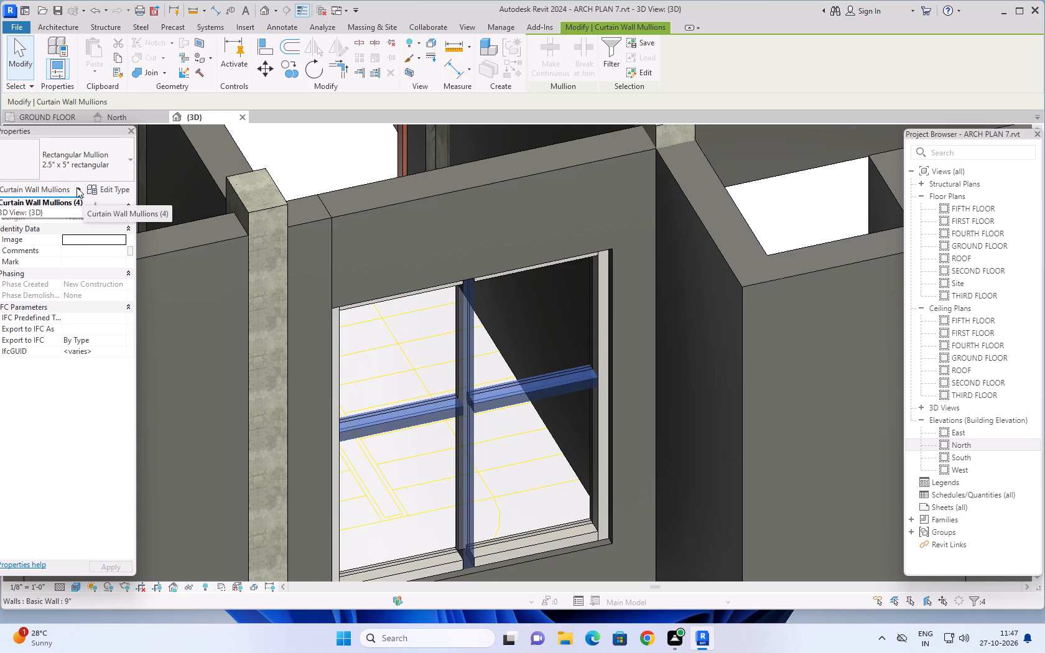
pyautogui.click(77, 187)
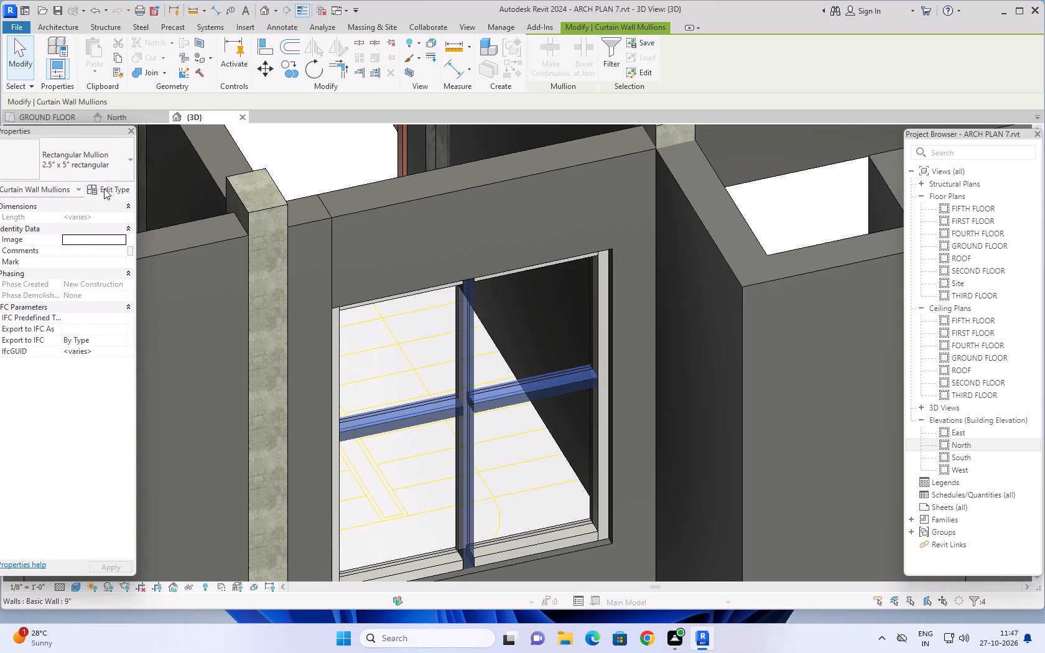
pyautogui.click(104, 188)
pyautogui.scroll(-2, 514, 379)
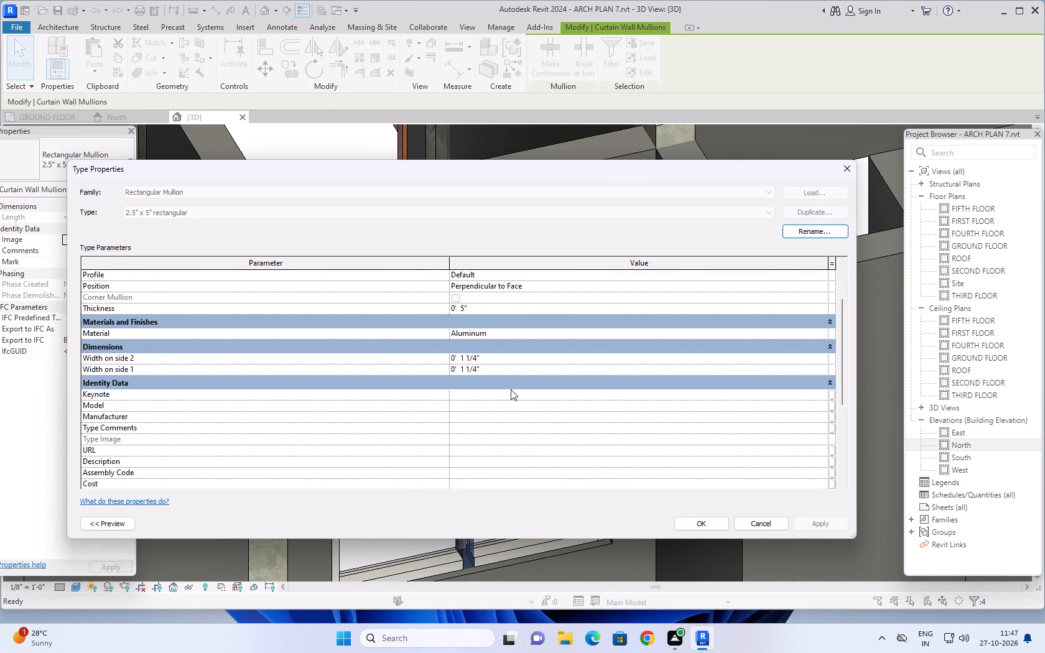
pyautogui.scroll(5, 327, 397)
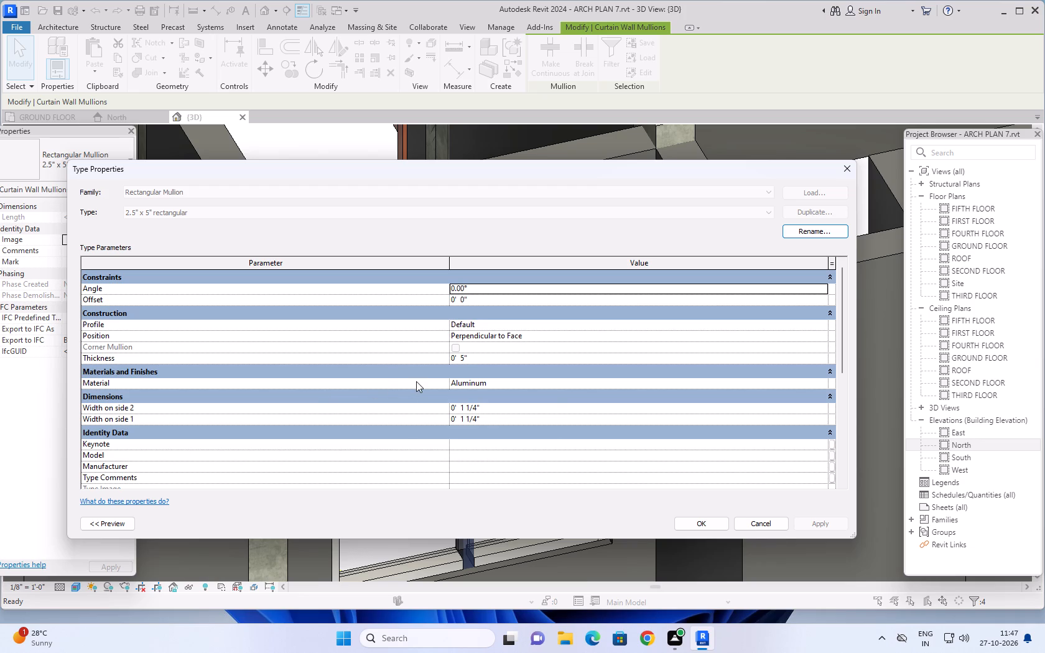
pyautogui.scroll(-1, 416, 368)
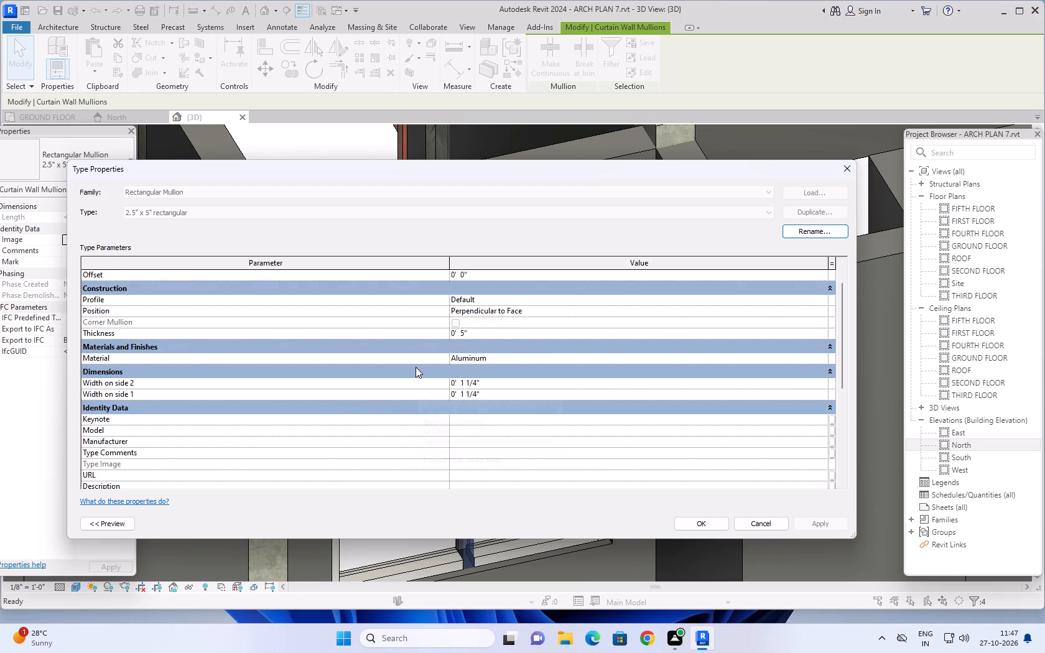
pyautogui.scroll(-13, 411, 369)
pyautogui.scroll(2, 469, 359)
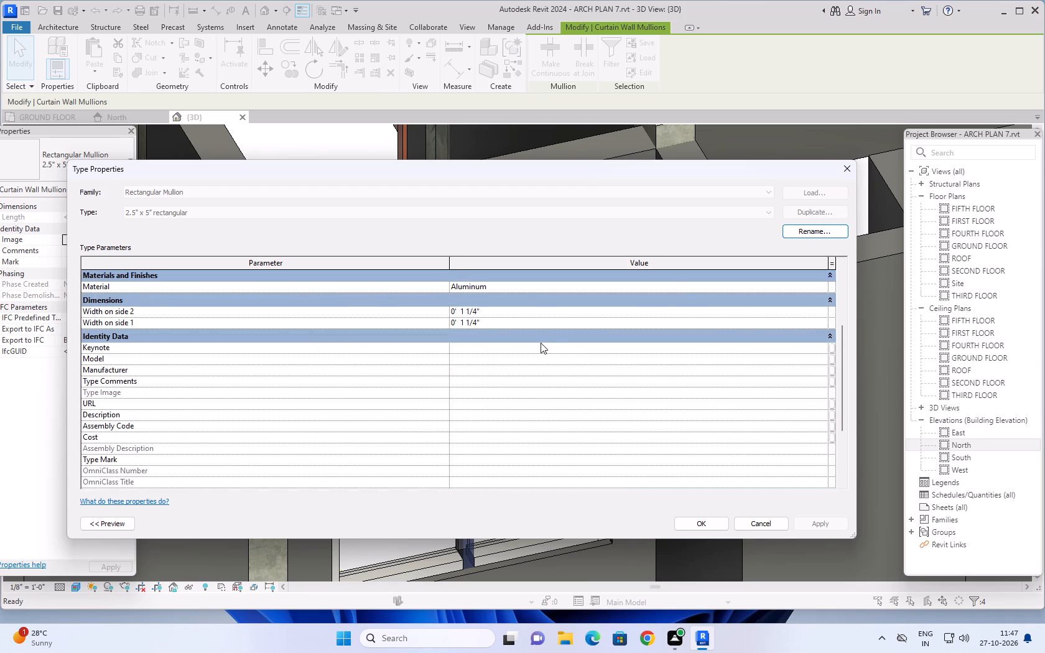
pyautogui.scroll(2, 541, 343)
pyautogui.moveTo(518, 169); pyautogui.dragTo(571, 359)
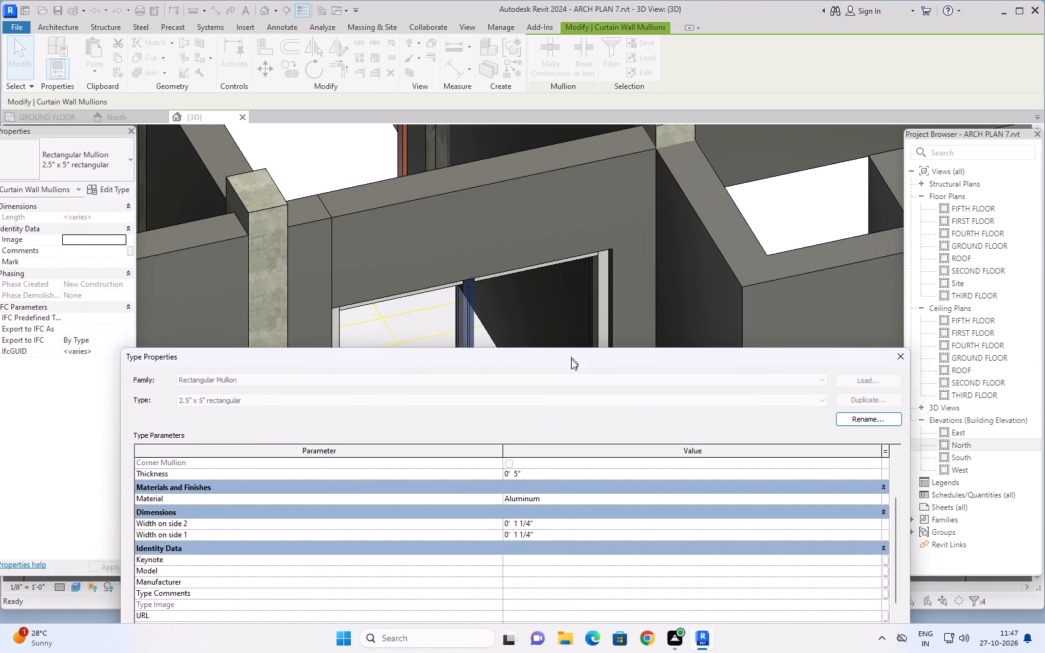
pyautogui.moveTo(571, 359); pyautogui.dragTo(559, 374)
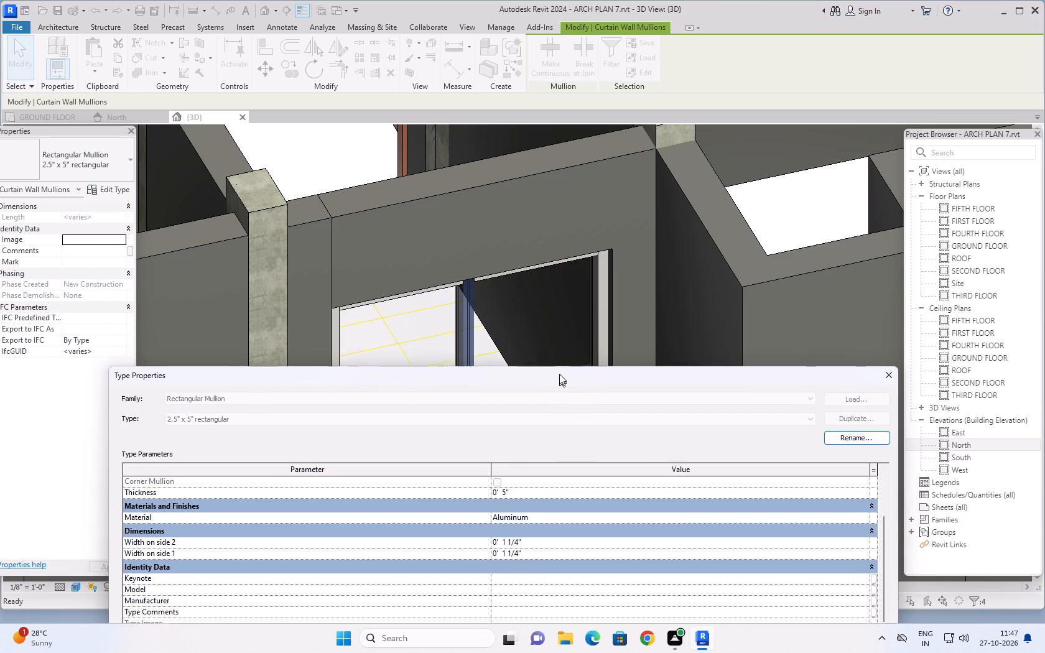
pyautogui.moveTo(559, 374); pyautogui.dragTo(526, 128)
pyautogui.scroll(-5, 487, 307)
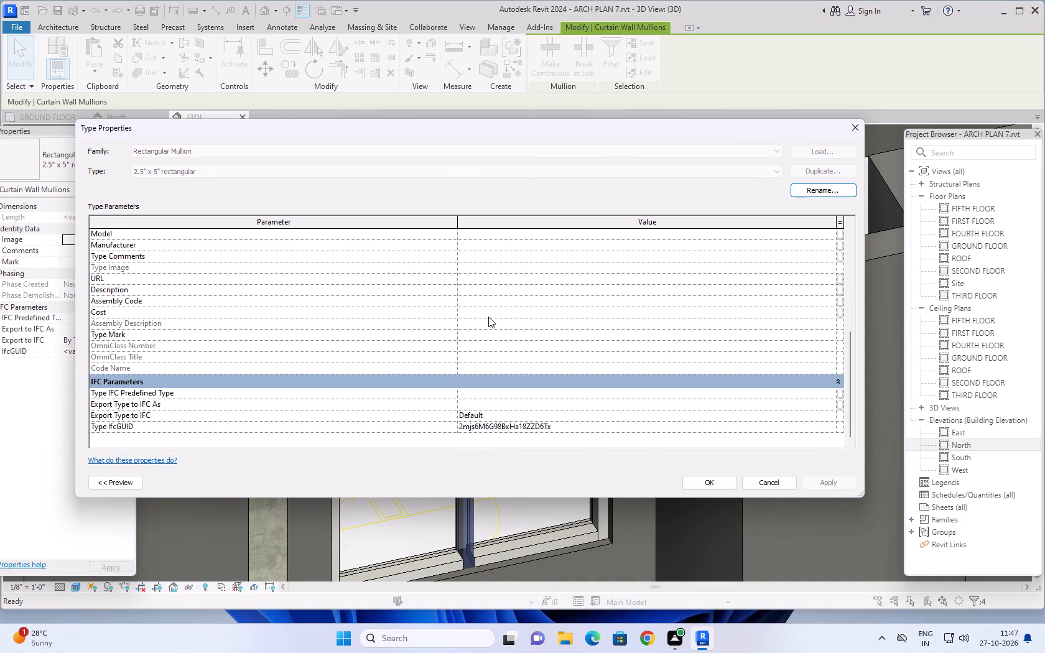
pyautogui.scroll(-4, 488, 317)
pyautogui.scroll(11, 492, 361)
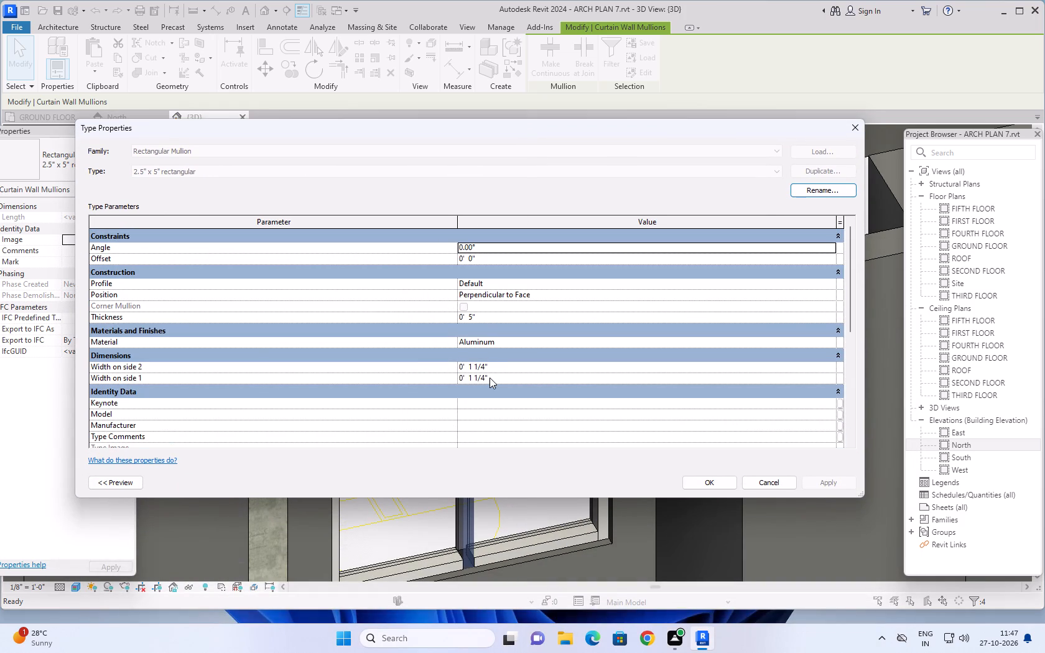
pyautogui.scroll(1, 490, 377)
pyautogui.click(853, 130)
pyautogui.scroll(-11, 536, 346)
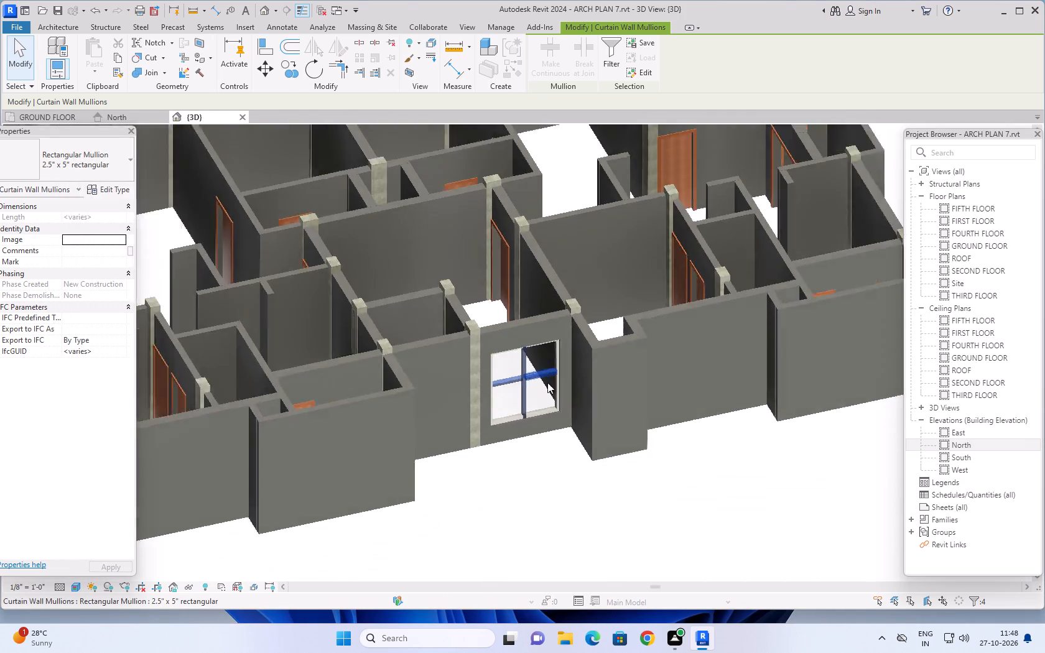
pyautogui.scroll(-3, 547, 382)
pyautogui.press('Escape')
# Examine the whole ground floor in 3D from the side and from above, checking the walls, doors and glazing.
pyautogui.keyDown('shift'); pyautogui.moveTo(541, 459); pyautogui.dragTo(659, 498, button='middle'); pyautogui.keyUp('shift')
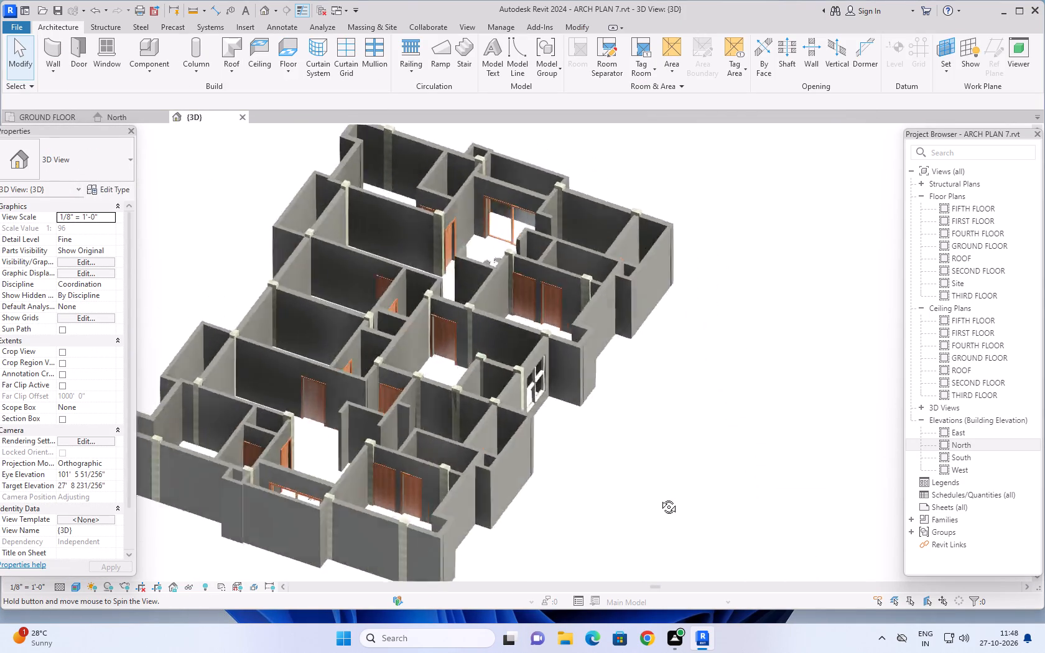
pyautogui.keyDown('shift'); pyautogui.moveTo(659, 498); pyautogui.dragTo(694, 503, button='middle'); pyautogui.keyUp('shift')
pyautogui.scroll(-2, 650, 427)
pyautogui.moveTo(650, 427); pyautogui.dragTo(677, 409, button='middle')
pyautogui.keyDown('shift'); pyautogui.moveTo(679, 387); pyautogui.dragTo(679, 422, button='middle'); pyautogui.keyUp('shift')
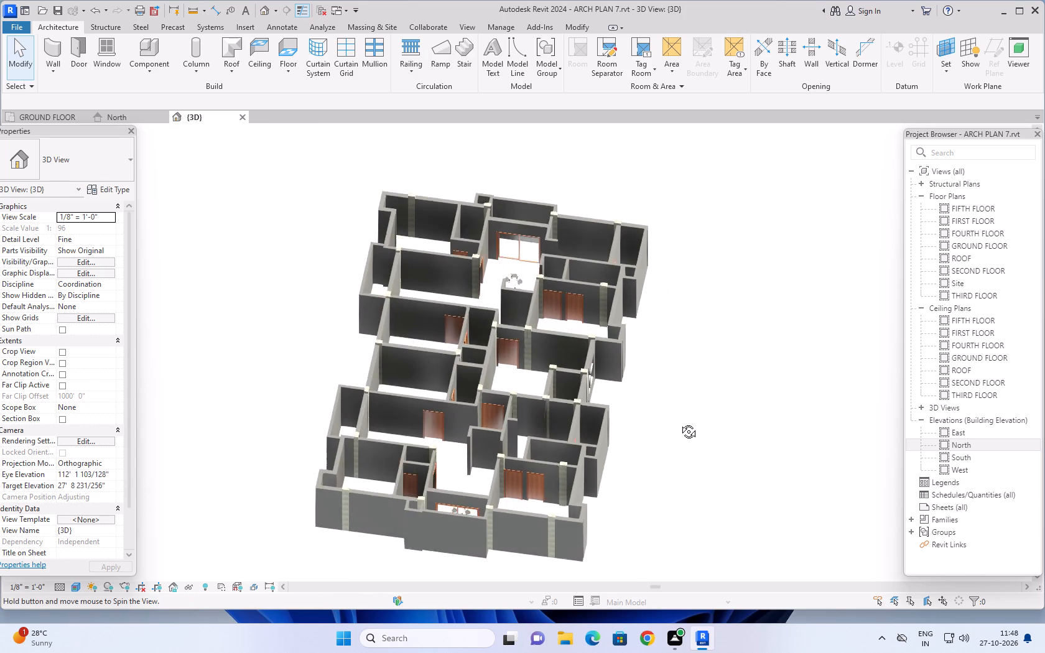
pyautogui.keyDown('shift'); pyautogui.moveTo(679, 422); pyautogui.dragTo(716, 478, button='middle'); pyautogui.keyUp('shift')
pyautogui.keyDown('shift'); pyautogui.moveTo(698, 331); pyautogui.dragTo(707, 461, button='middle'); pyautogui.keyUp('shift')
pyautogui.scroll(-2, 699, 381)
pyautogui.moveTo(703, 405); pyautogui.dragTo(659, 302, button='middle')
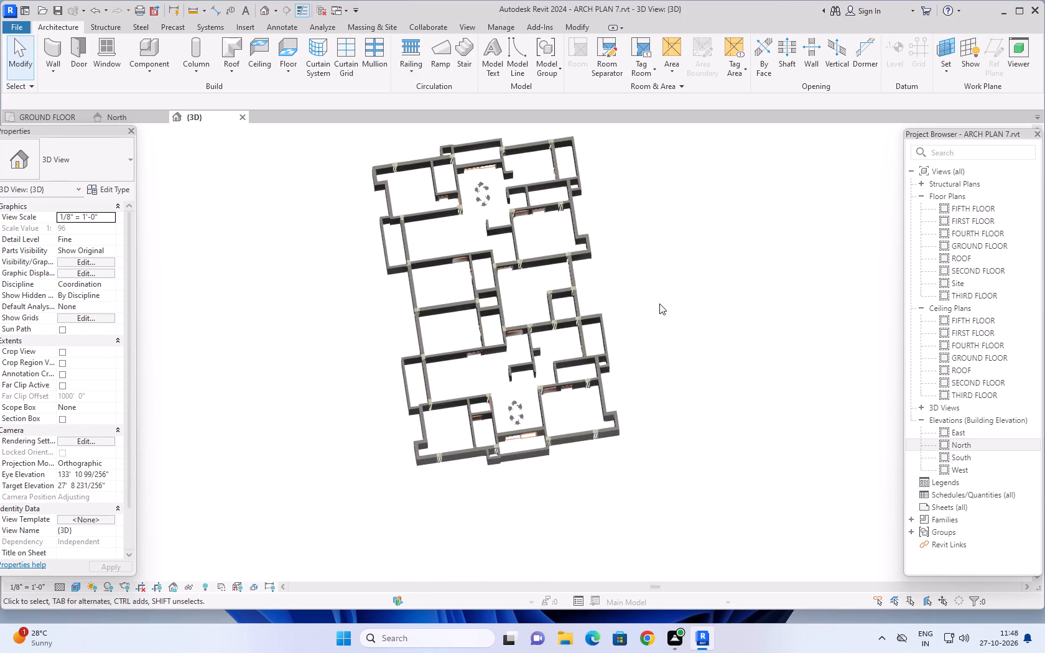
pyautogui.keyDown('shift'); pyautogui.moveTo(659, 306); pyautogui.dragTo(666, 276, button='middle'); pyautogui.keyUp('shift')
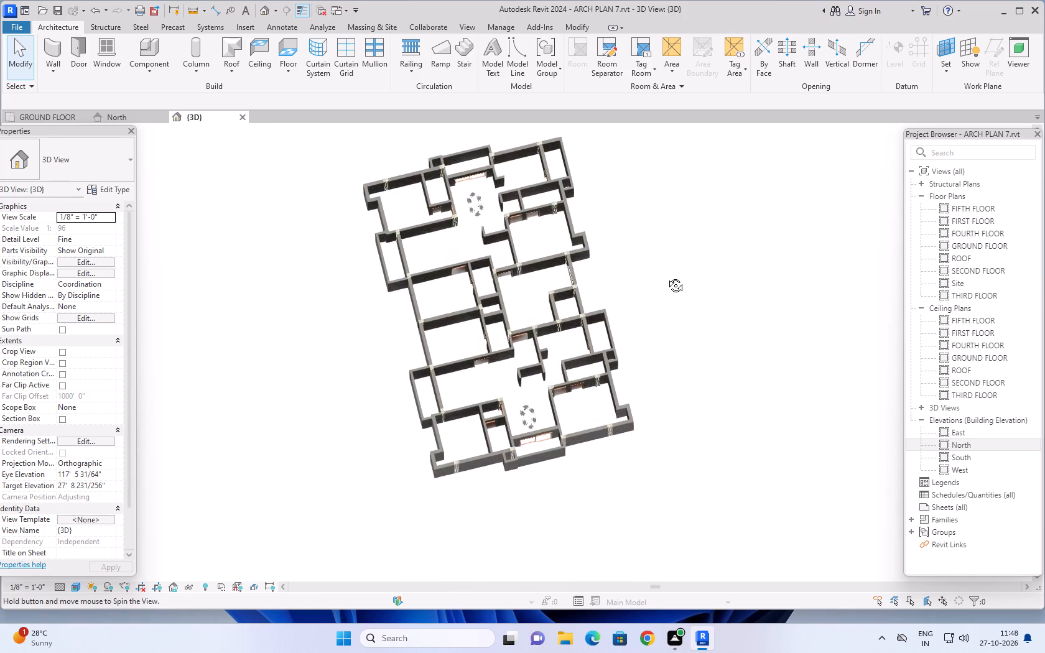
pyautogui.keyDown('shift'); pyautogui.moveTo(666, 276); pyautogui.dragTo(661, 275, button='middle'); pyautogui.keyUp('shift')
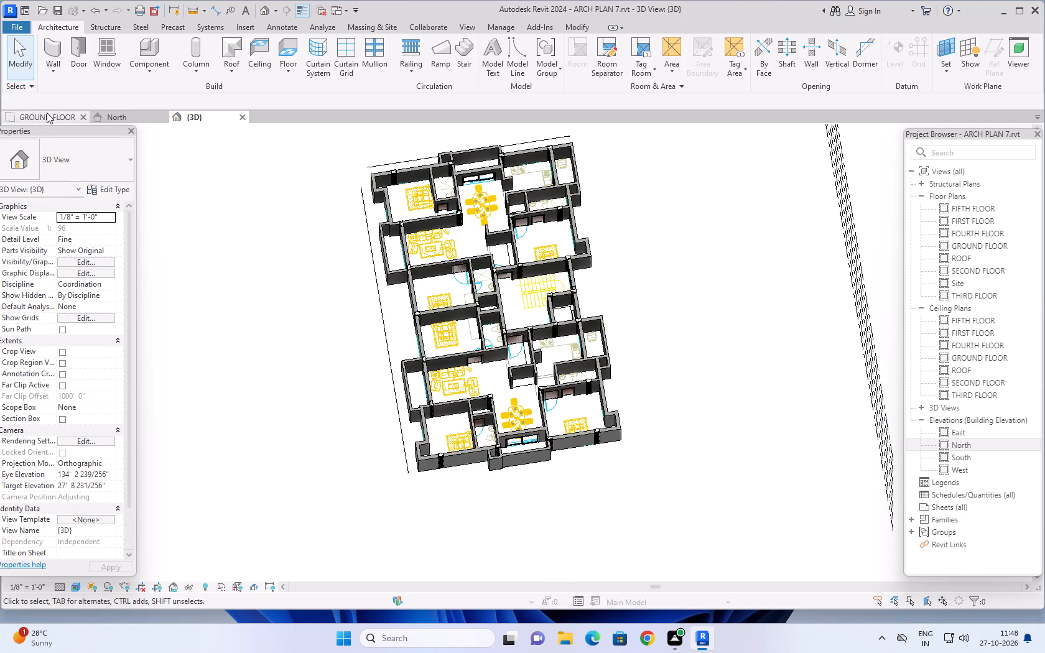
# Open the GROUND FLOOR plan and examine the area around the master bedroom, kitchen and staircase.
pyautogui.click(47, 113)
pyautogui.scroll(-10, 600, 399)
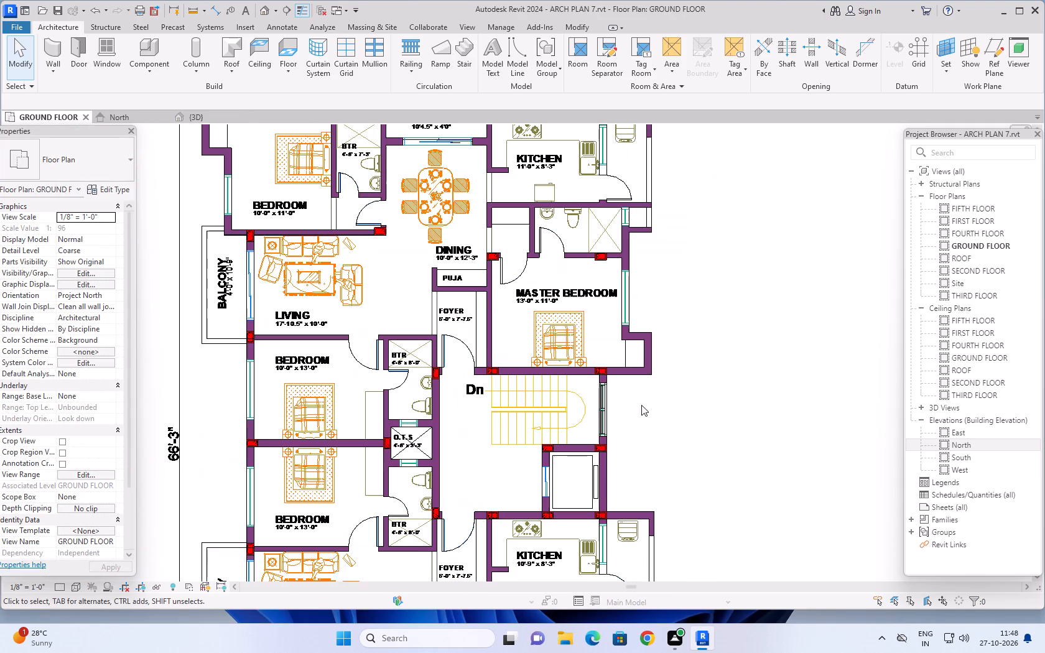
pyautogui.moveTo(698, 286); pyautogui.dragTo(631, 358, button='middle')
pyautogui.scroll(2, 616, 353)
pyautogui.moveTo(603, 366); pyautogui.dragTo(601, 359, button='middle')
pyautogui.press('Escape')
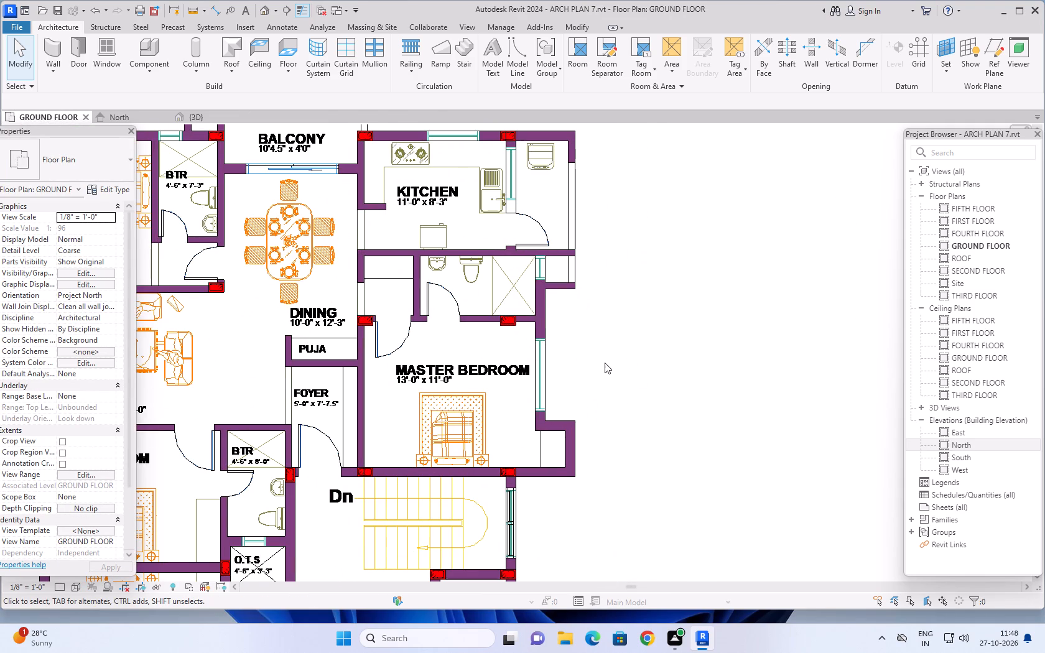
pyautogui.press('Escape')
pyautogui.moveTo(603, 372); pyautogui.dragTo(617, 338, button='middle')
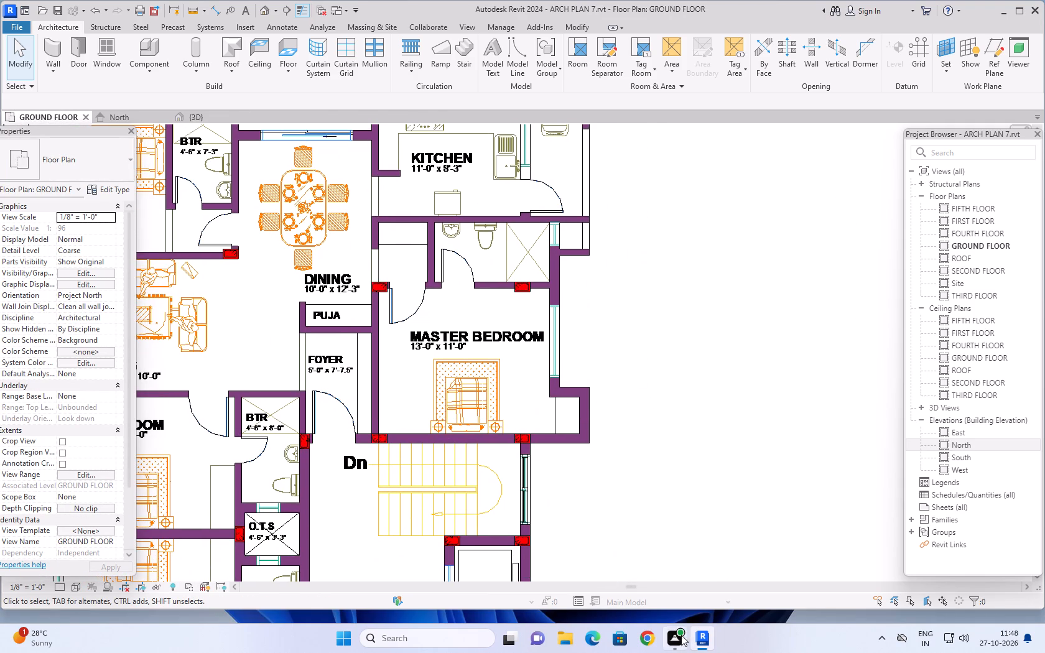
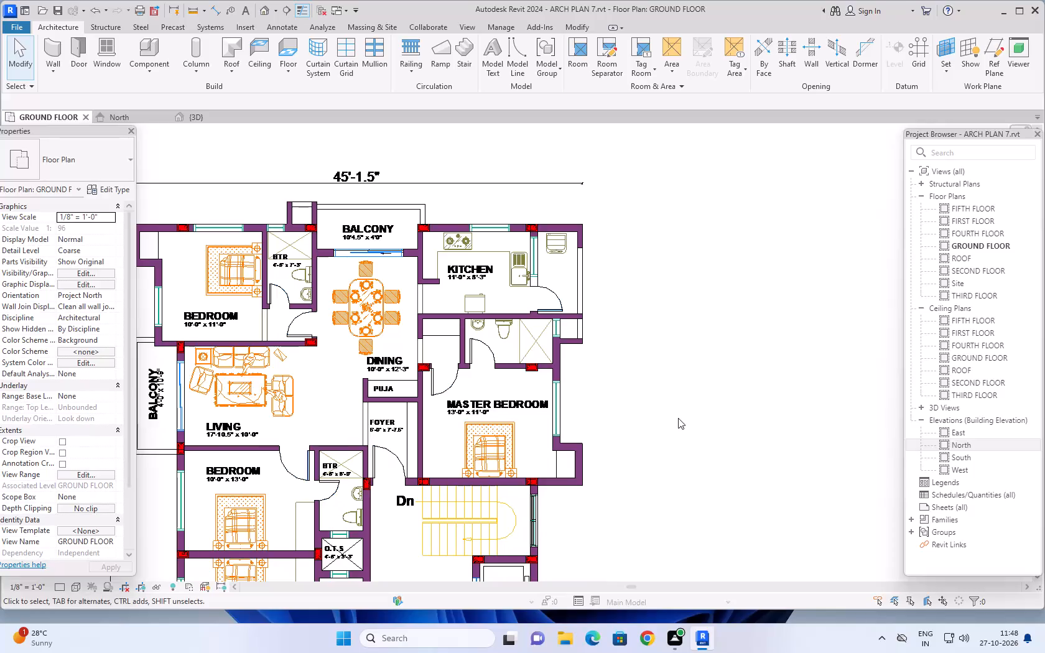
# Measure the width of the master bedroom's east window opening with an aligned dimension, without placing it.
pyautogui.moveTo(683, 418); pyautogui.dragTo(687, 405, button='middle')
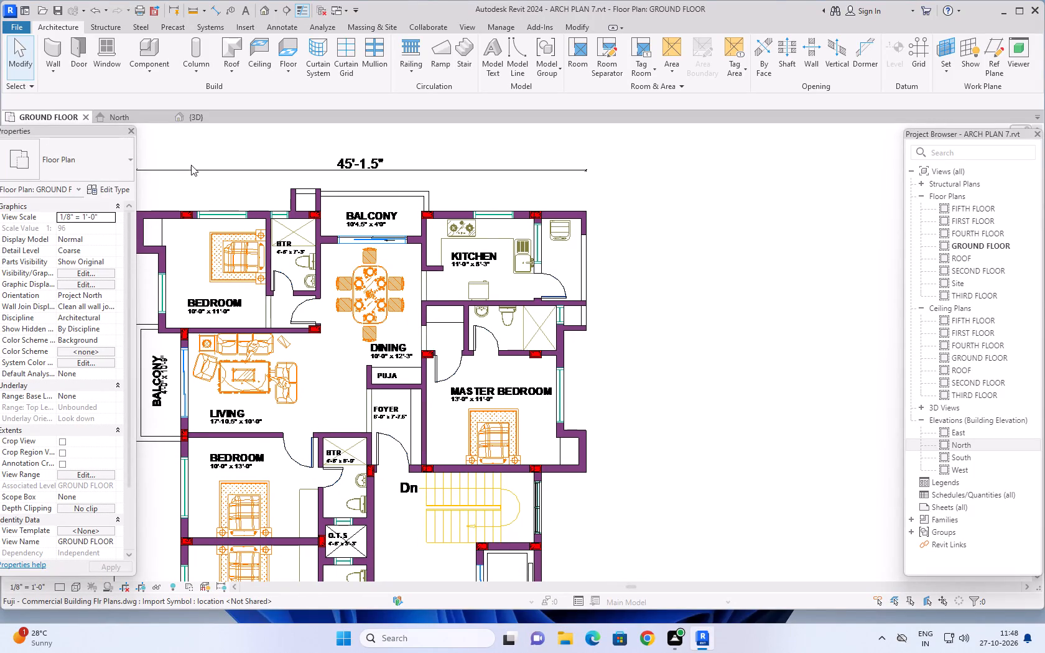
pyautogui.scroll(-1, 631, 381)
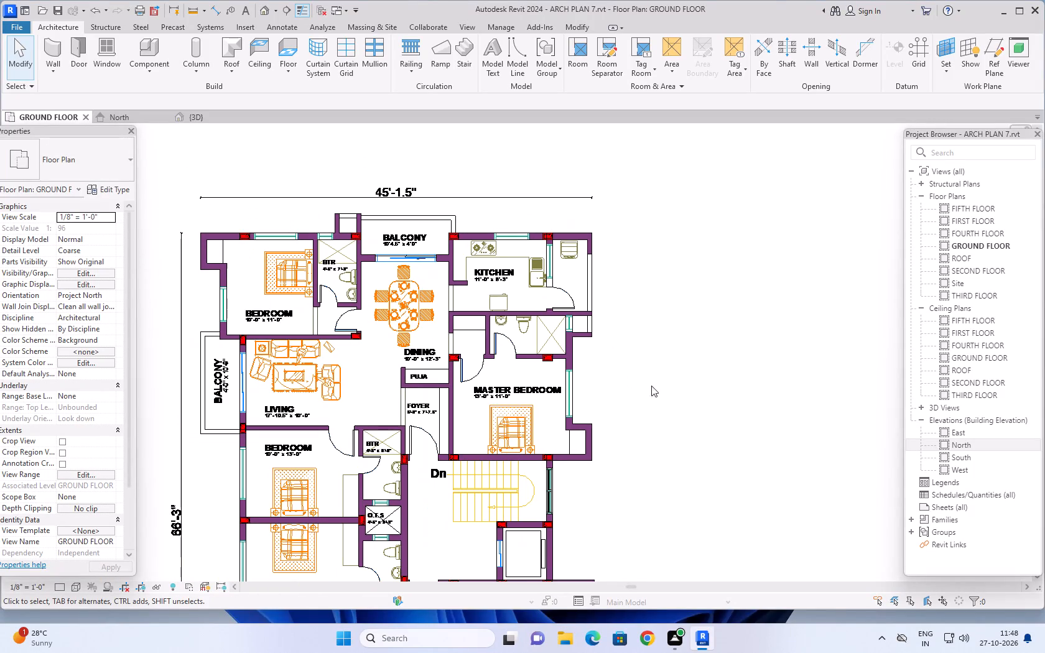
pyautogui.moveTo(663, 382); pyautogui.dragTo(641, 358, button='middle')
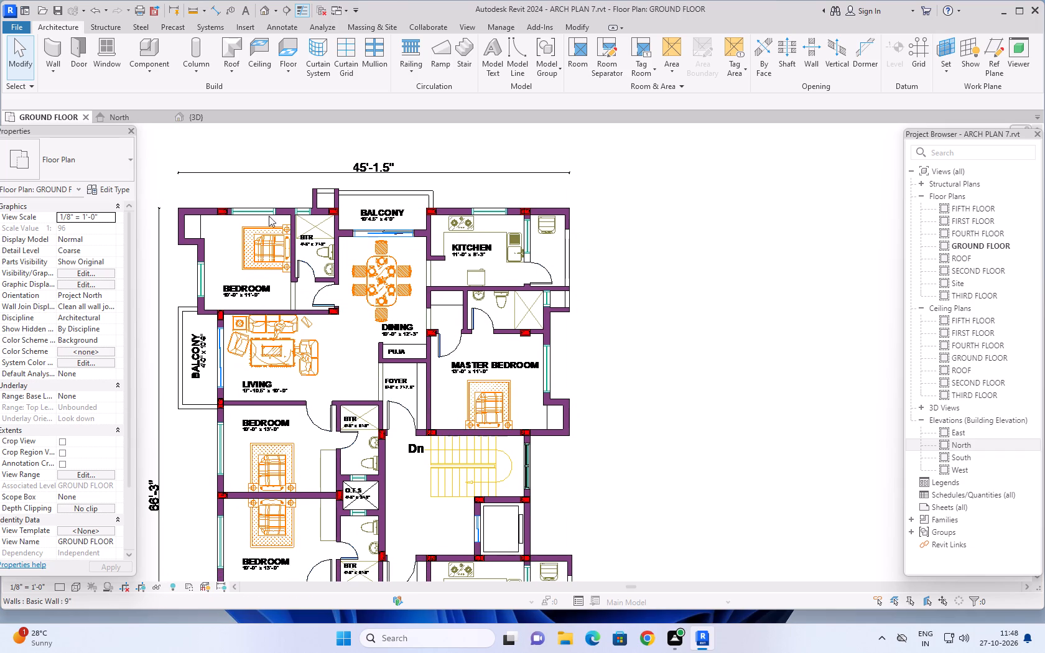
pyautogui.click(219, 10)
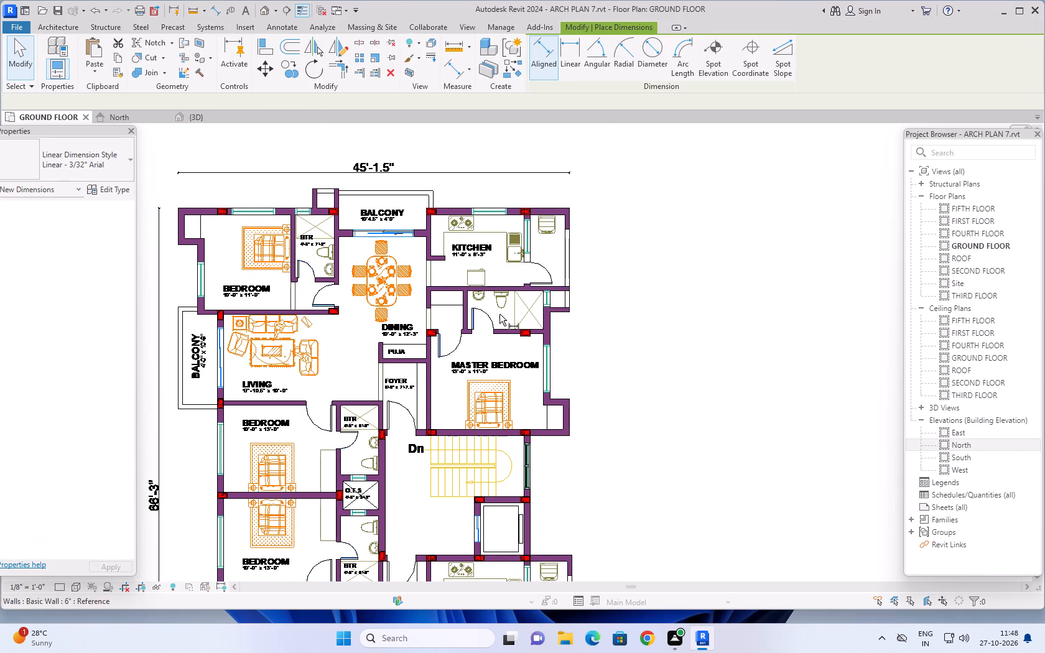
pyautogui.scroll(4, 518, 343)
pyautogui.scroll(8, 569, 376)
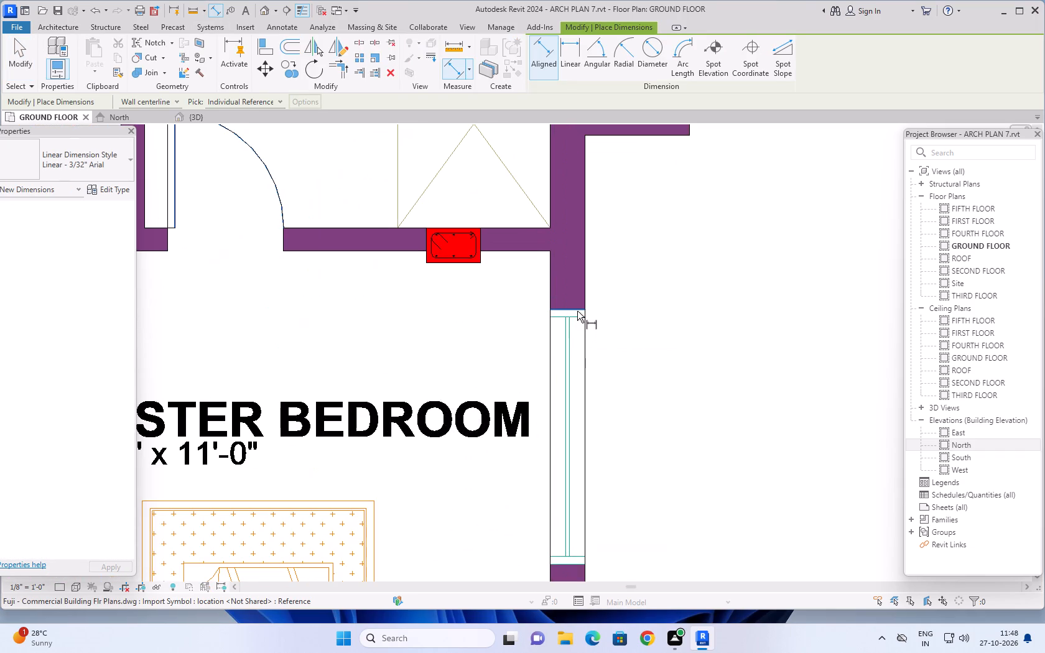
pyautogui.click(577, 311)
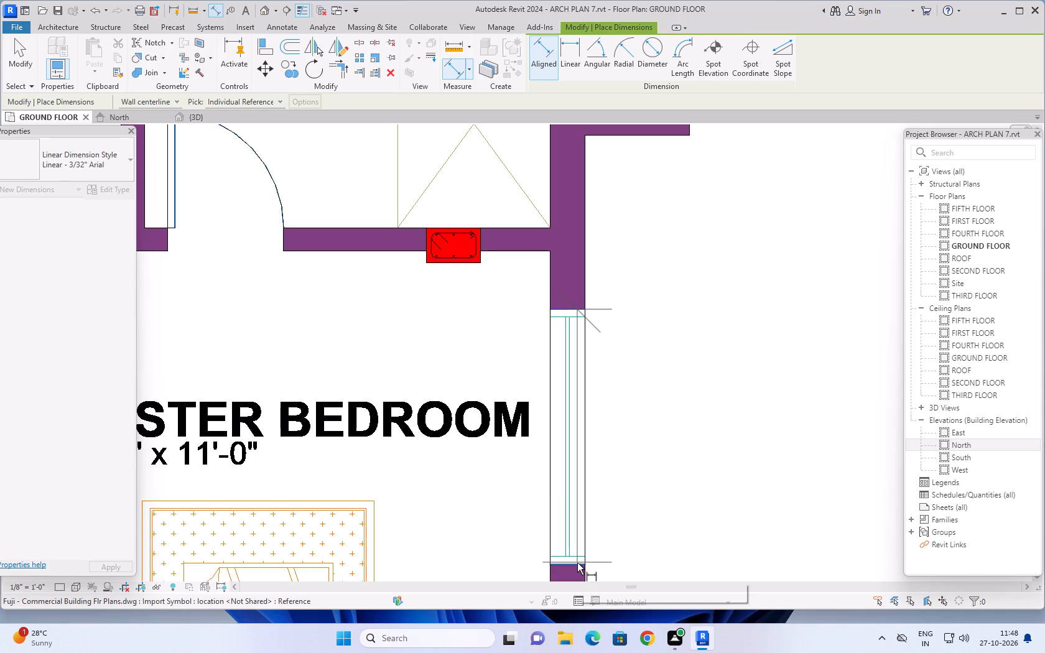
pyautogui.click(579, 563)
pyautogui.scroll(3, 612, 544)
pyautogui.moveTo(607, 526); pyautogui.dragTo(569, 498, button='middle')
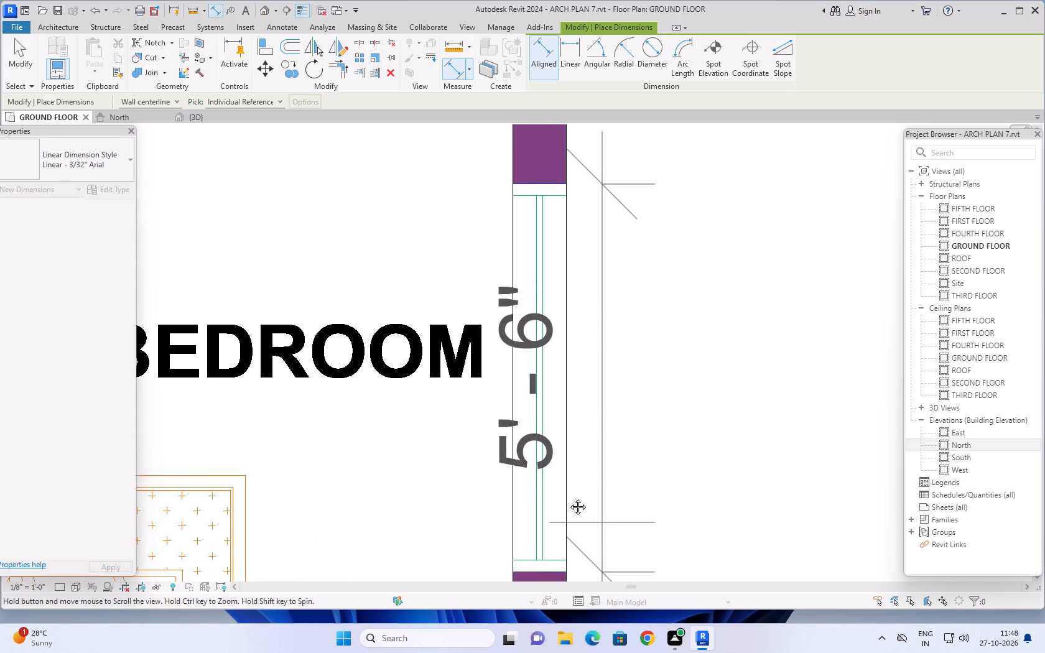
pyautogui.moveTo(569, 498); pyautogui.dragTo(557, 486, button='middle')
pyautogui.press('Escape')
# Measure the master bedroom's east window opening again between its two wall ends, discarding the aligned dimension.
pyautogui.scroll(-2, 567, 489)
pyautogui.moveTo(613, 450); pyautogui.dragTo(474, 398, button='middle')
pyautogui.scroll(-1, 478, 401)
pyautogui.scroll(4, 413, 302)
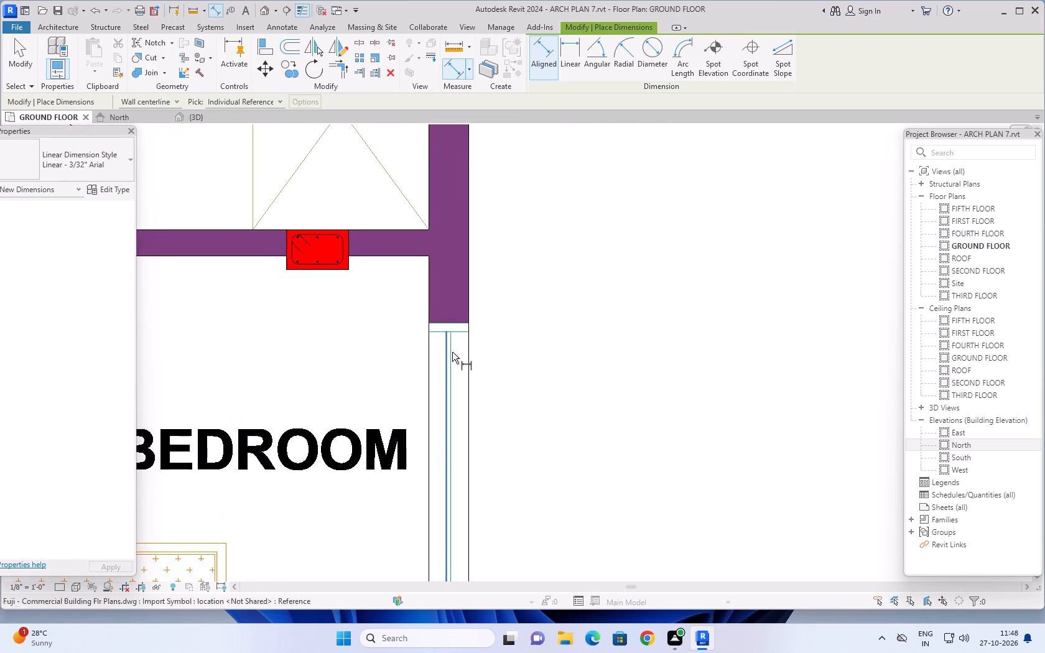
pyautogui.scroll(4, 453, 350)
pyautogui.click(425, 303)
pyautogui.scroll(-4, 490, 504)
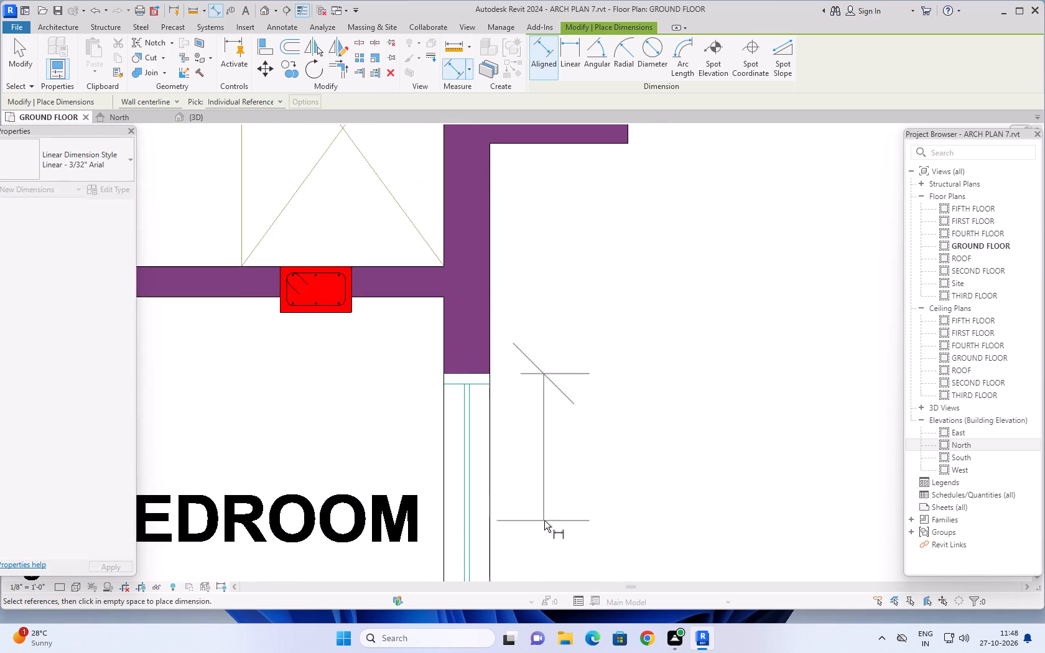
pyautogui.scroll(-2, 544, 521)
pyautogui.moveTo(549, 529); pyautogui.dragTo(499, 316, button='middle')
pyautogui.scroll(4, 484, 420)
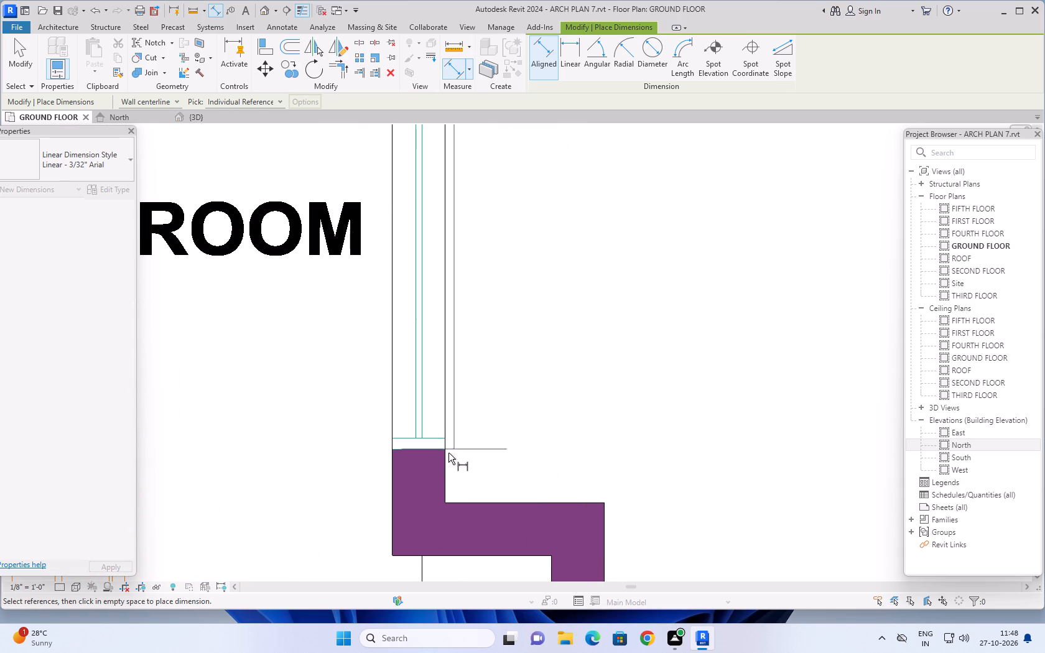
pyautogui.click(435, 449)
pyautogui.scroll(-1, 672, 437)
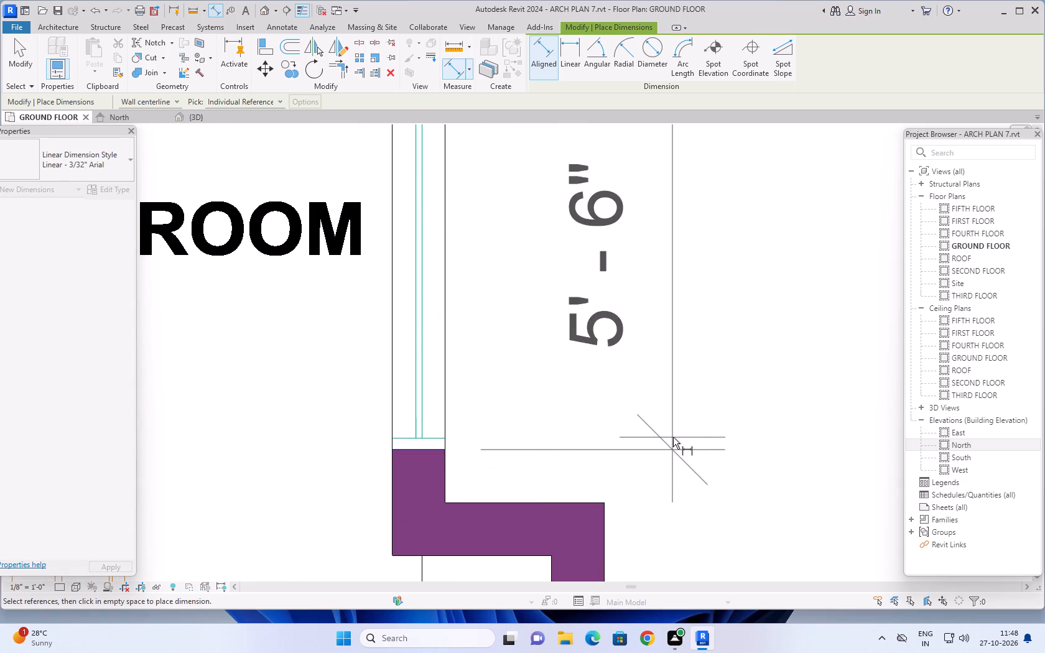
pyautogui.scroll(-9, 673, 437)
pyautogui.moveTo(708, 442); pyautogui.dragTo(623, 442, button='middle')
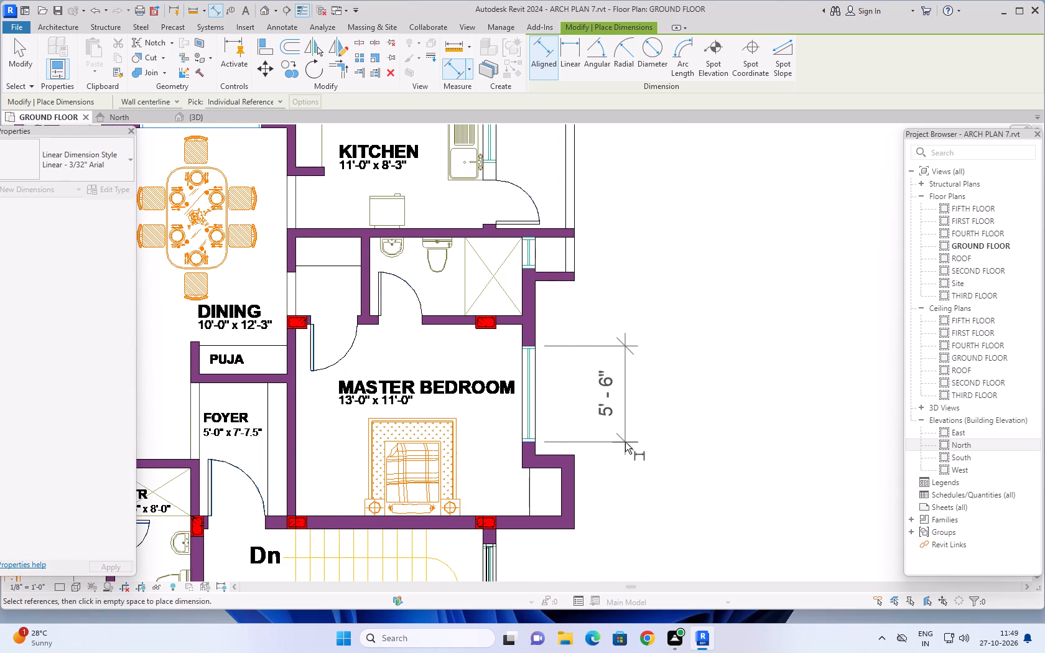
pyautogui.press('Escape')
# Start window placement and look through the loaded window types, keeping Fixed 36" x 48".
pyautogui.scroll(-7, 625, 442)
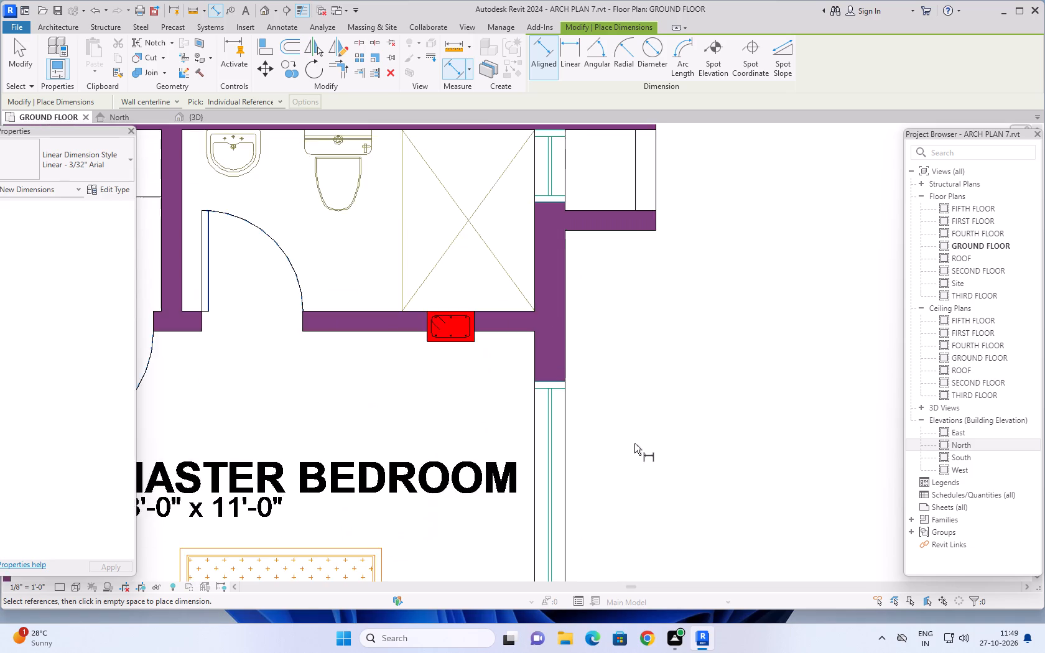
pyautogui.scroll(-6, 634, 443)
pyautogui.moveTo(664, 445); pyautogui.dragTo(641, 427, button='middle')
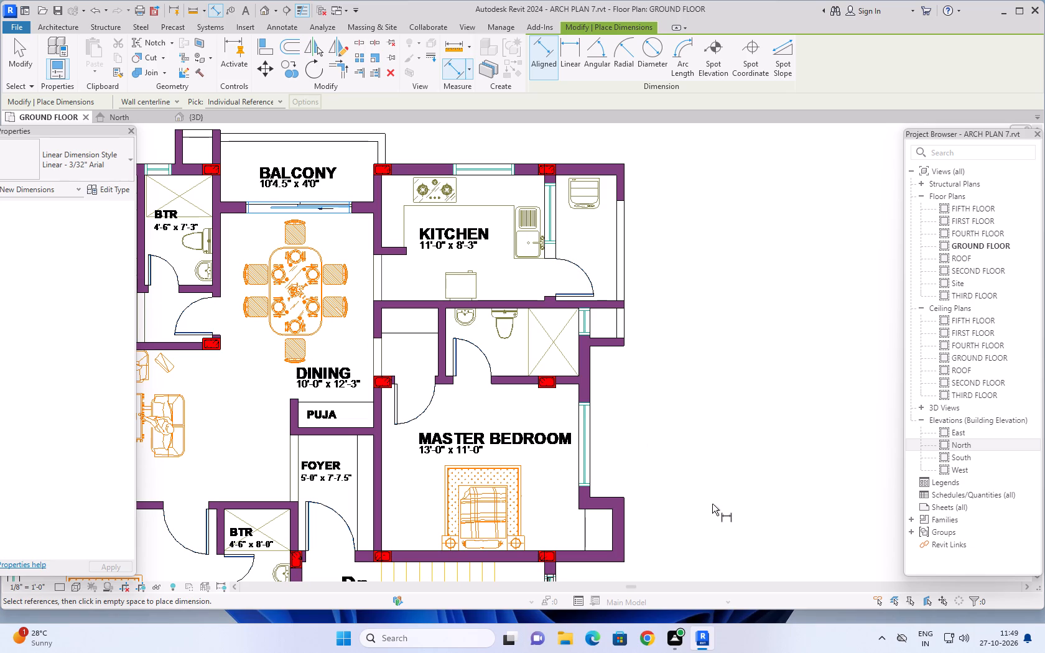
pyautogui.scroll(-3, 686, 461)
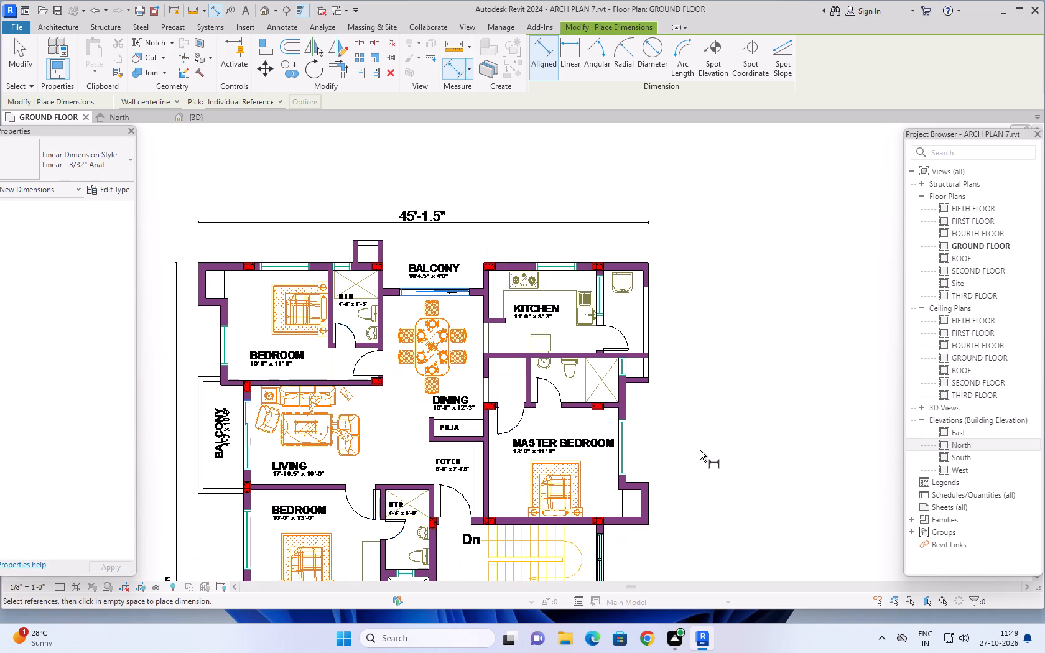
pyautogui.moveTo(712, 444); pyautogui.dragTo(712, 456, button='middle')
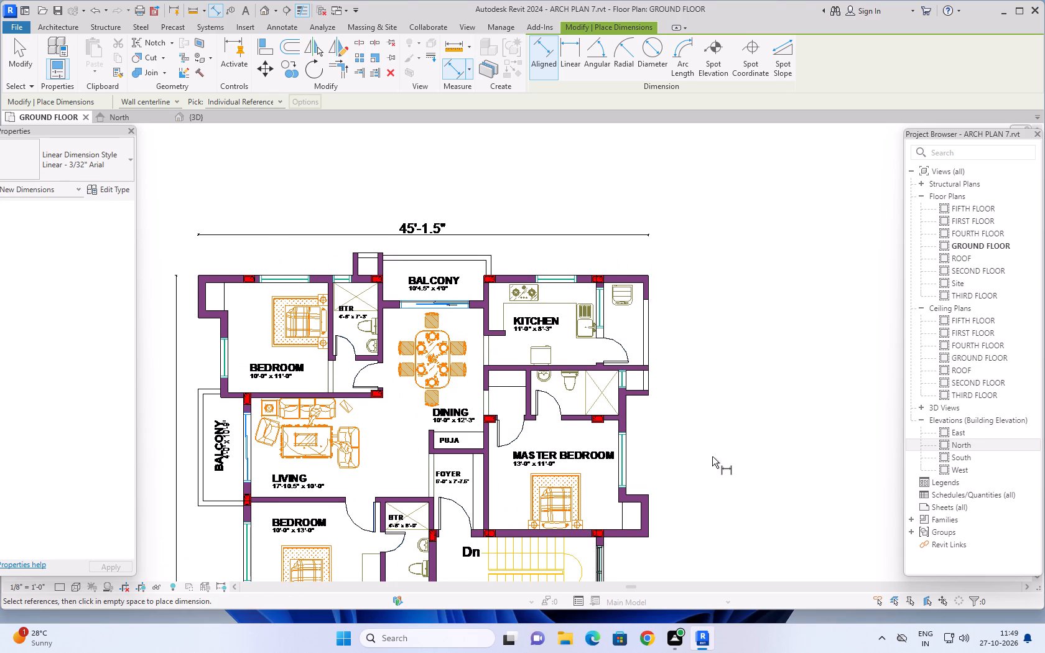
pyautogui.click(71, 27)
pyautogui.click(117, 50)
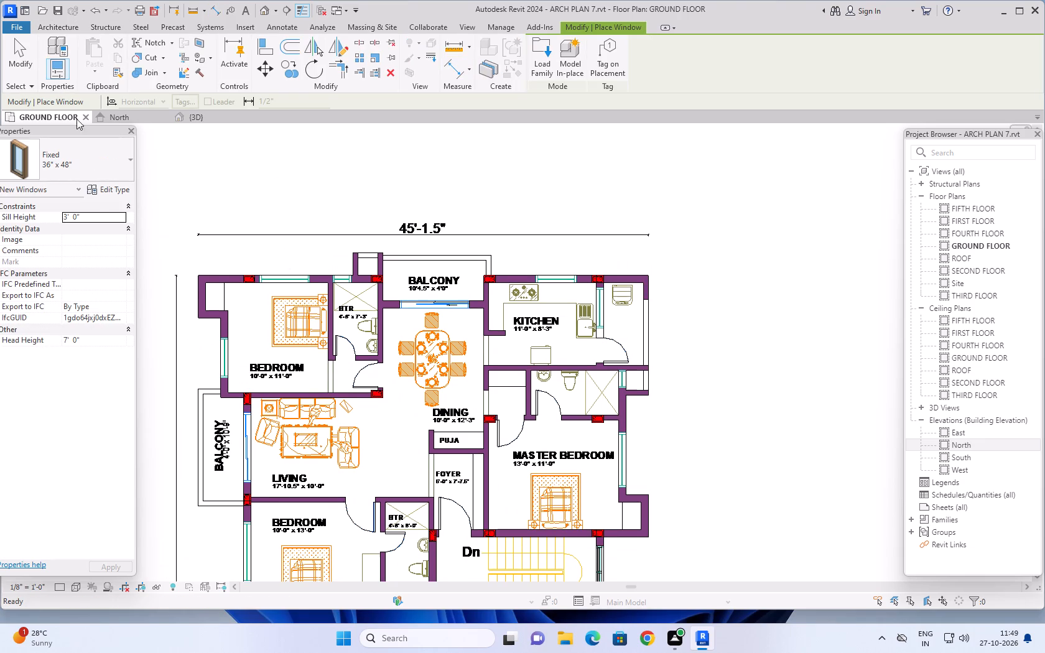
pyautogui.click(126, 159)
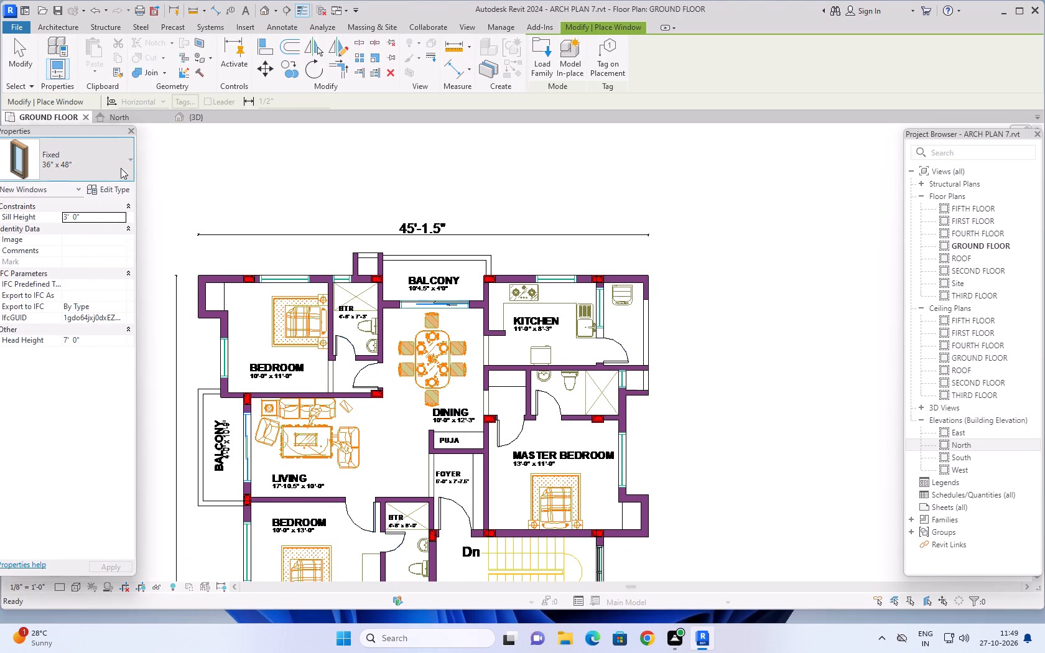
pyautogui.scroll(6, 67, 282)
pyautogui.scroll(-3, 67, 282)
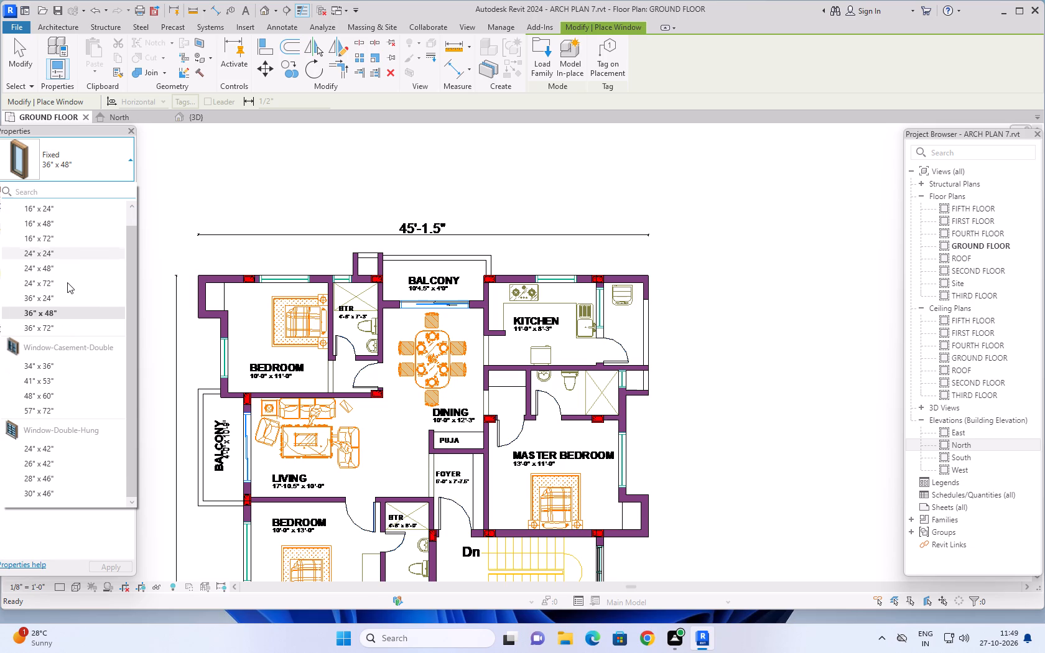
pyautogui.scroll(-4, 67, 282)
pyautogui.scroll(4, 55, 292)
pyautogui.click(104, 155)
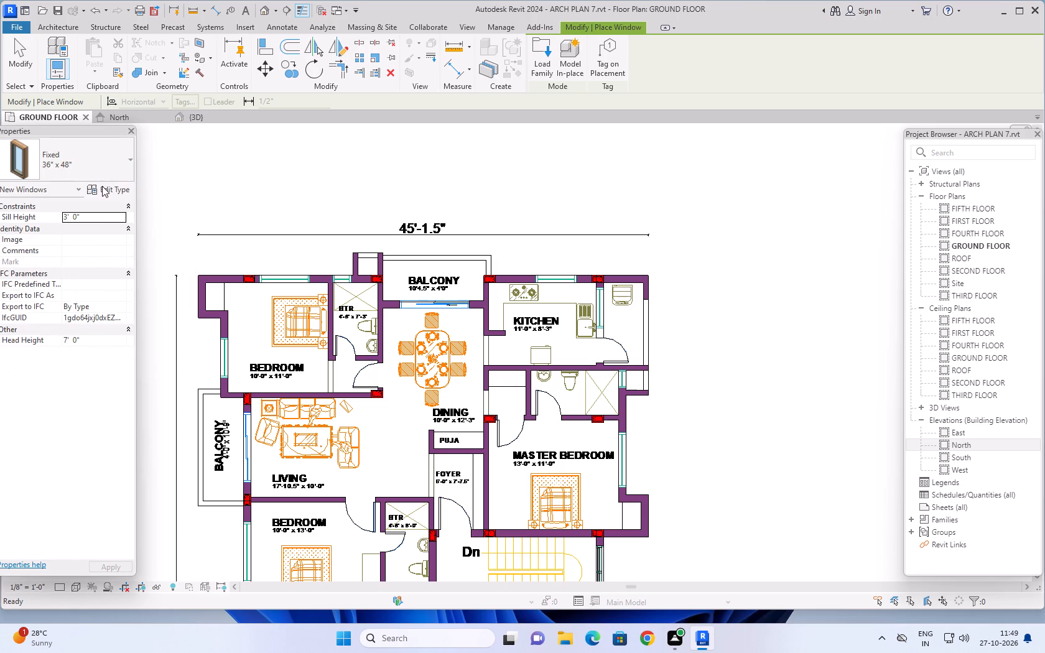
# From the Fixed window's type properties, start loading a family and browse to the Windows library folder.
pyautogui.click(103, 186)
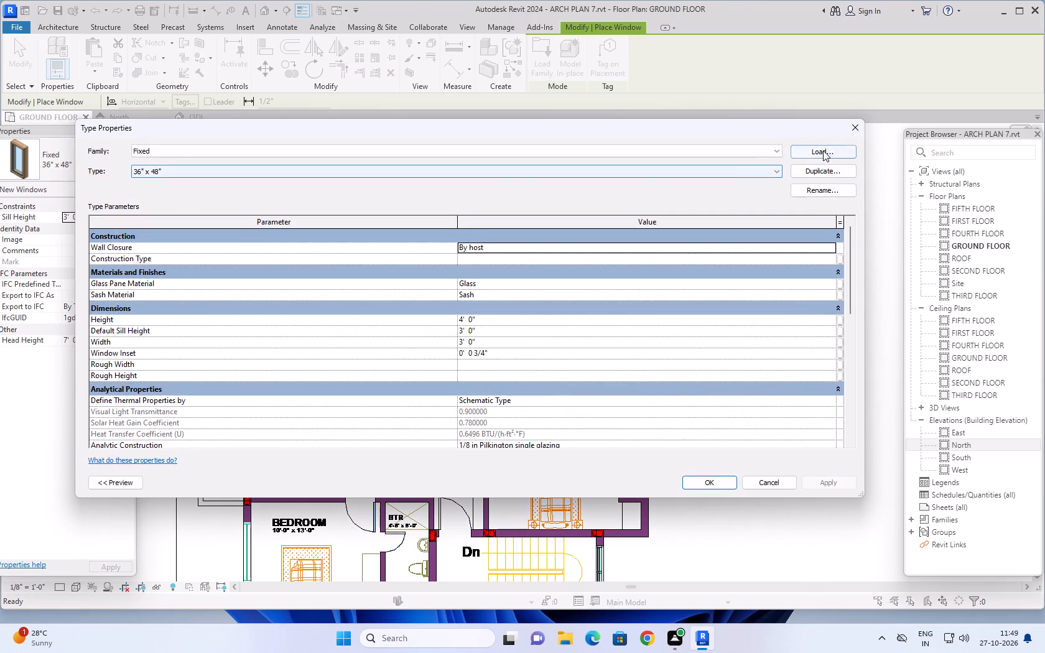
pyautogui.click(826, 152)
pyautogui.scroll(2, 557, 328)
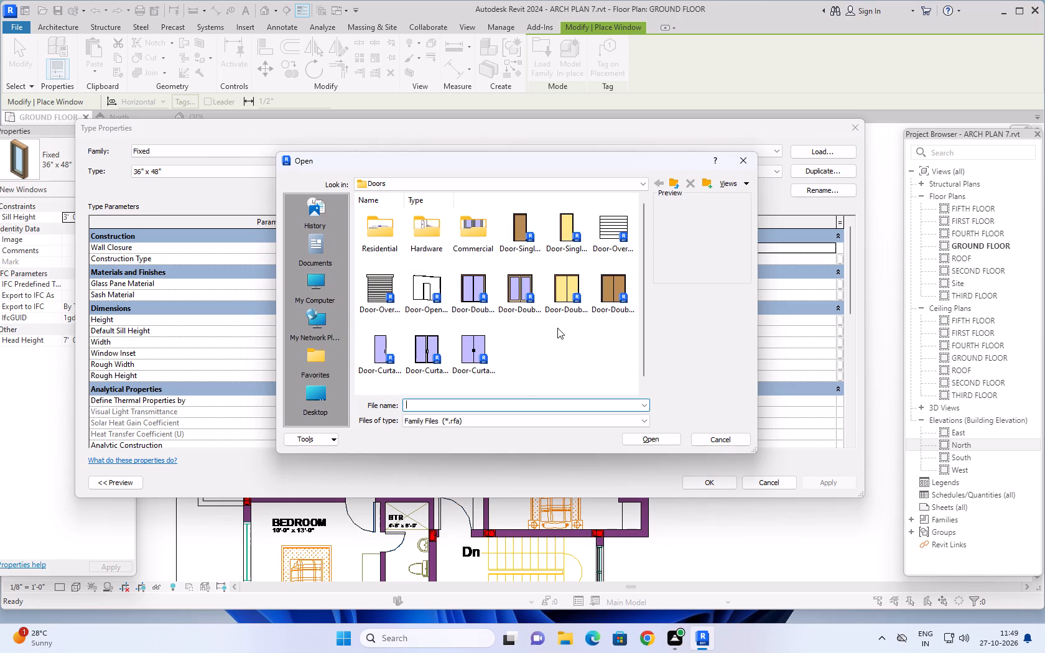
pyautogui.scroll(1, 557, 328)
pyautogui.click(673, 183)
pyautogui.doubleClick(389, 233)
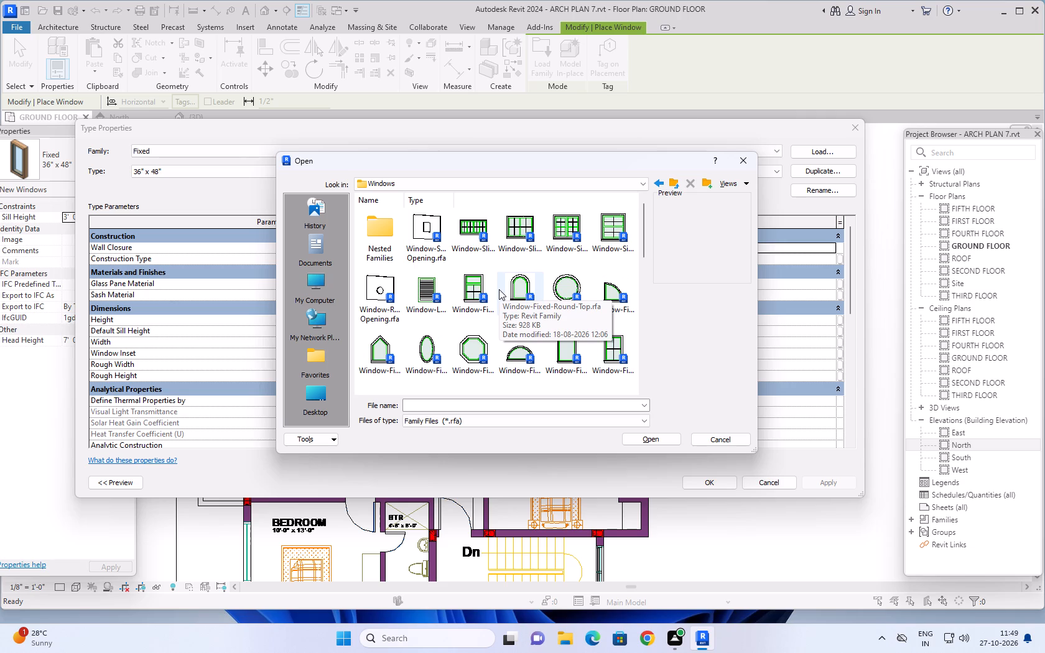
# Look through the whole Windows library folder for a family that suits the master bedroom's east opening.
pyautogui.scroll(3, 501, 284)
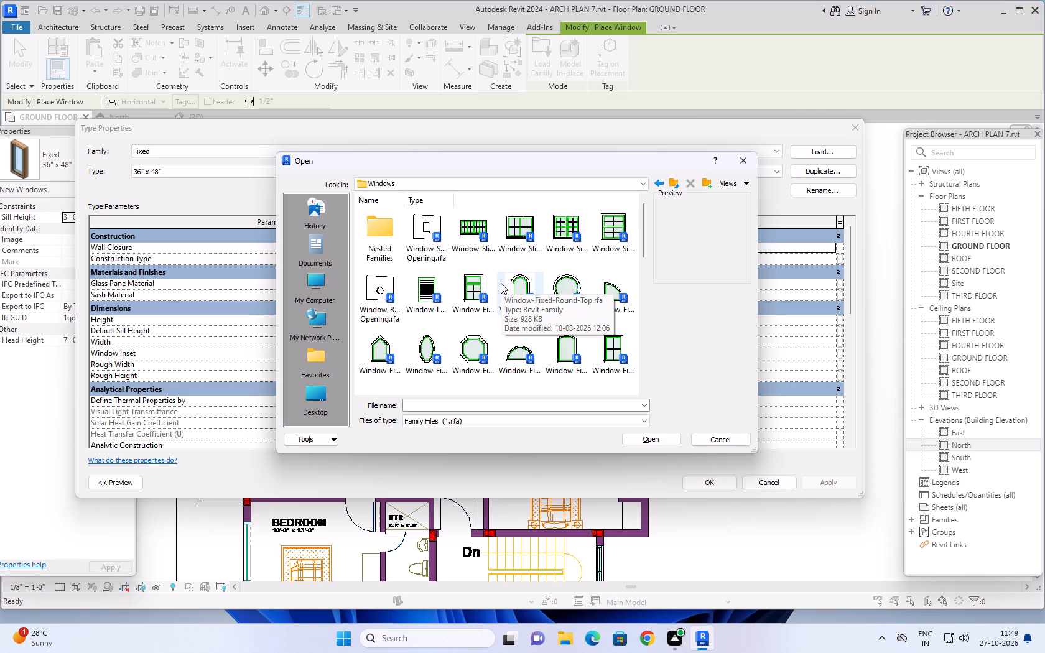
pyautogui.scroll(3, 437, 250)
pyautogui.scroll(-10, 486, 263)
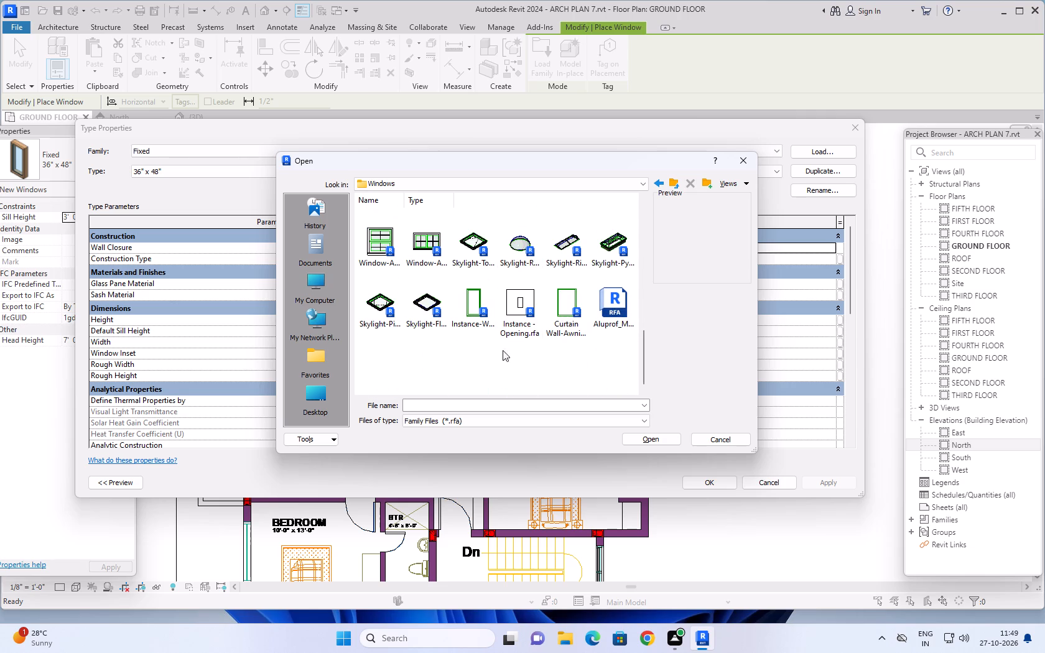
pyautogui.scroll(1, 415, 351)
pyautogui.scroll(-6, 443, 356)
pyautogui.scroll(1, 524, 359)
pyautogui.scroll(-2, 524, 359)
pyautogui.scroll(8, 522, 355)
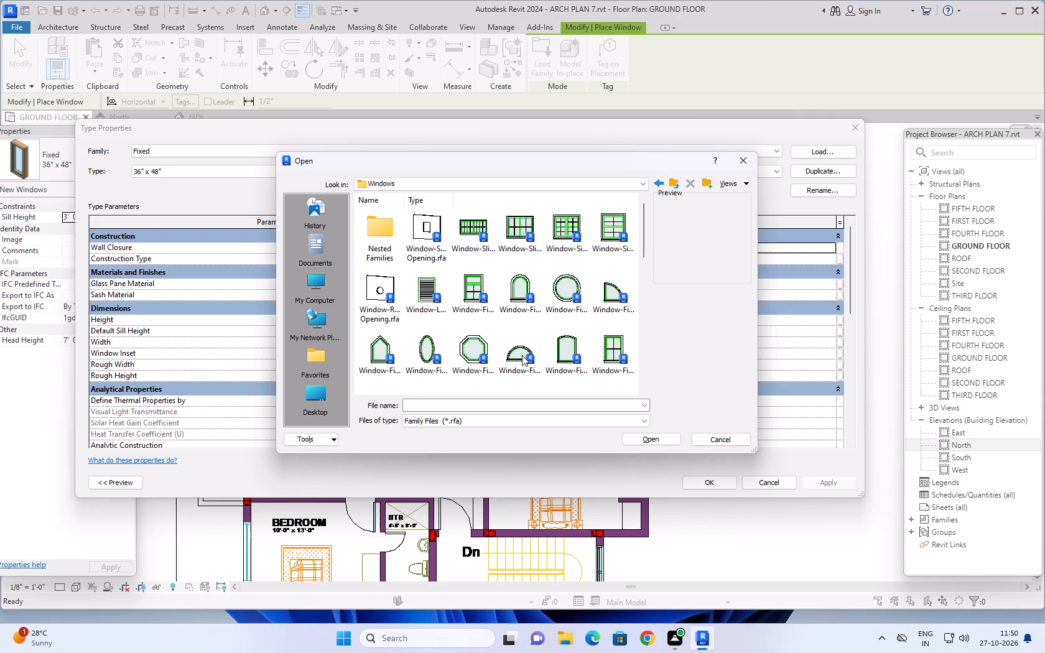
pyautogui.scroll(3, 522, 355)
# Preview candidate families in the Windows library, including Window-Single-Hung-Double, Window-Fixed-Half-Round, Window-Fixed-Pentagon and Window-Fixed-Arch-Top.
pyautogui.click(568, 229)
pyautogui.scroll(-1, 565, 241)
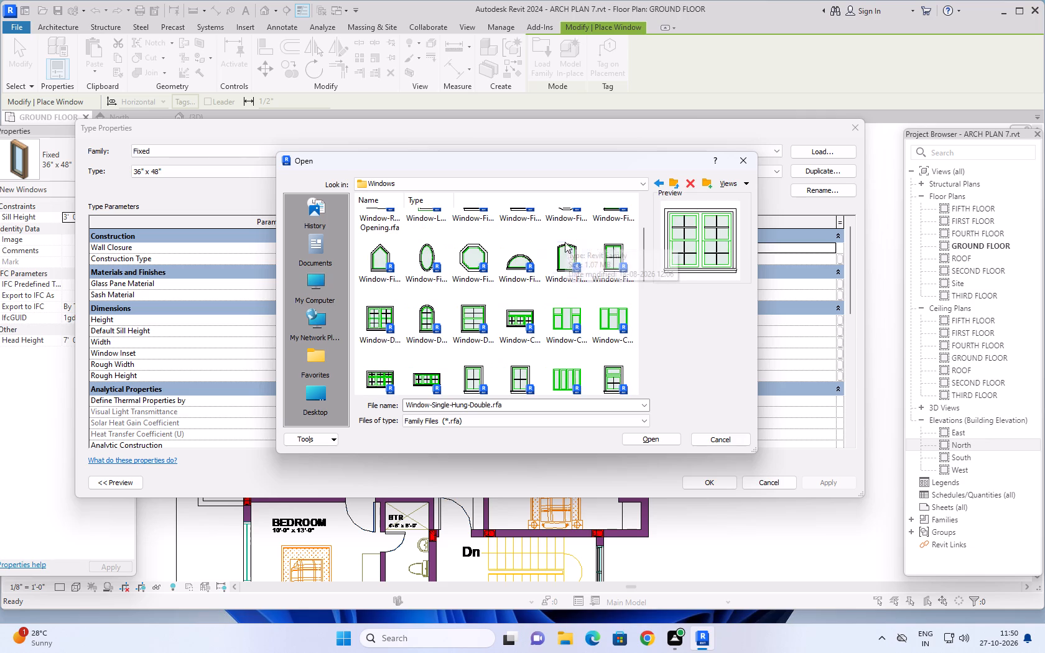
pyautogui.click(565, 256)
pyautogui.click(516, 271)
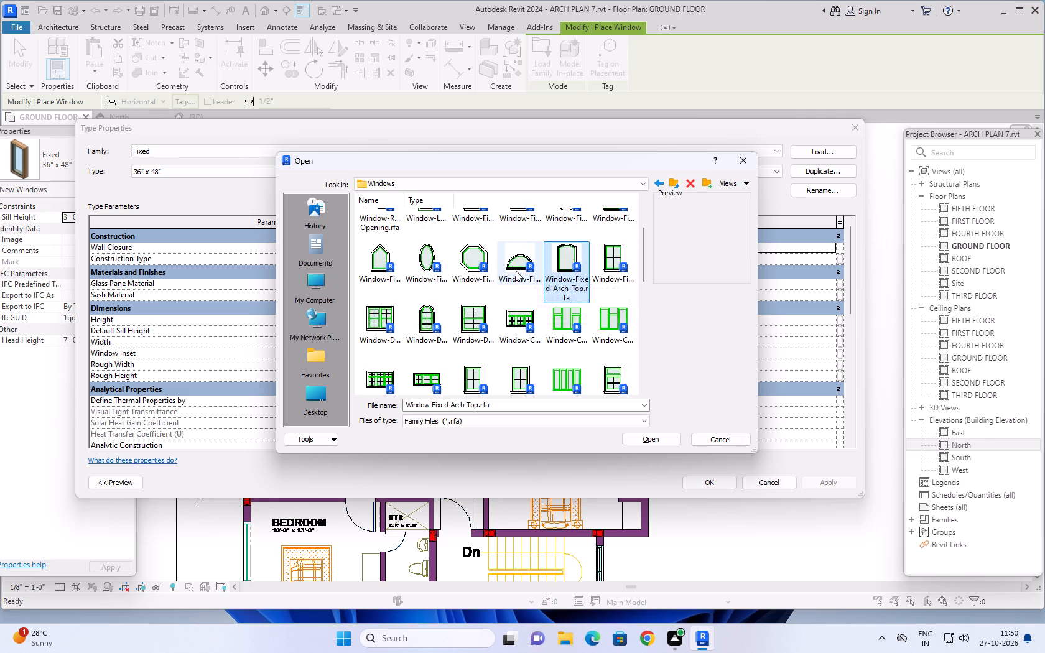
pyautogui.click(480, 272)
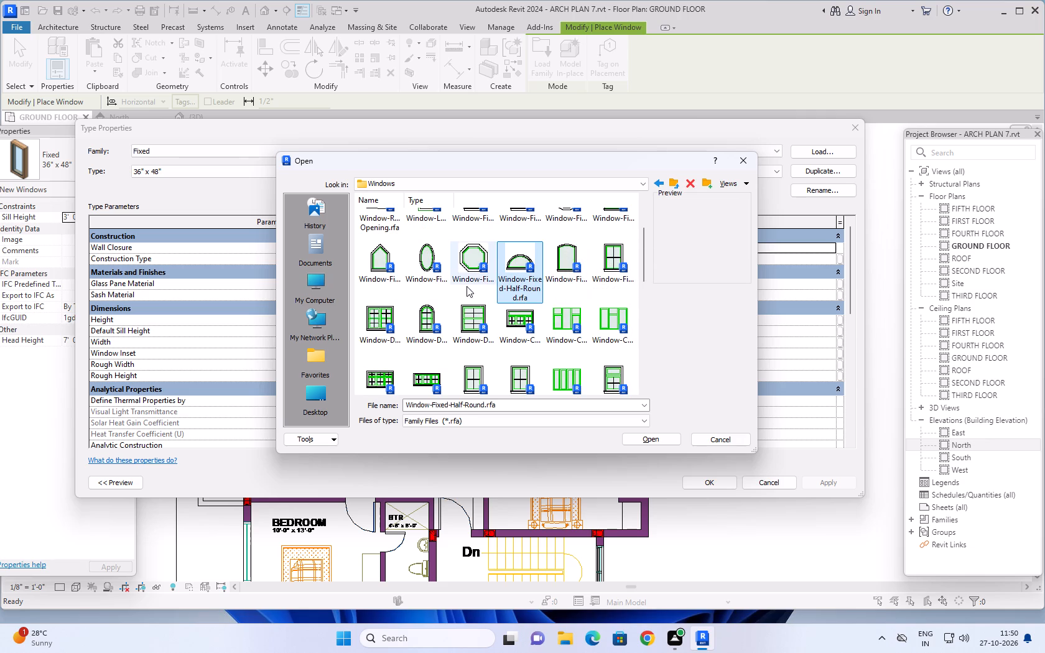
pyautogui.click(430, 269)
pyautogui.click(385, 264)
pyautogui.scroll(-1, 481, 300)
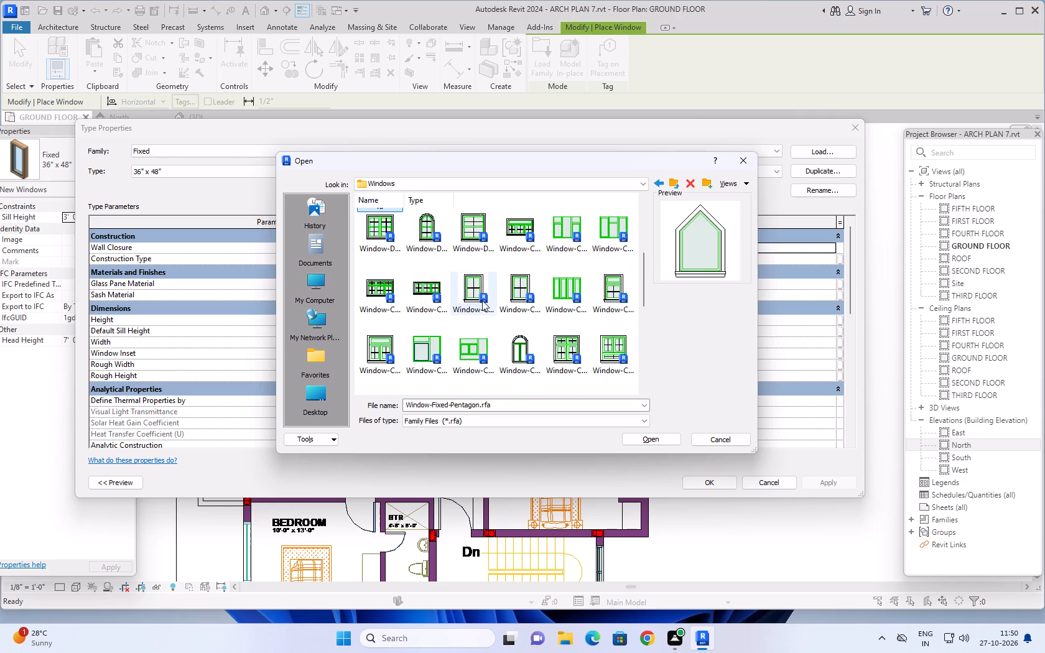
pyautogui.scroll(-1, 490, 303)
pyautogui.scroll(2, 499, 305)
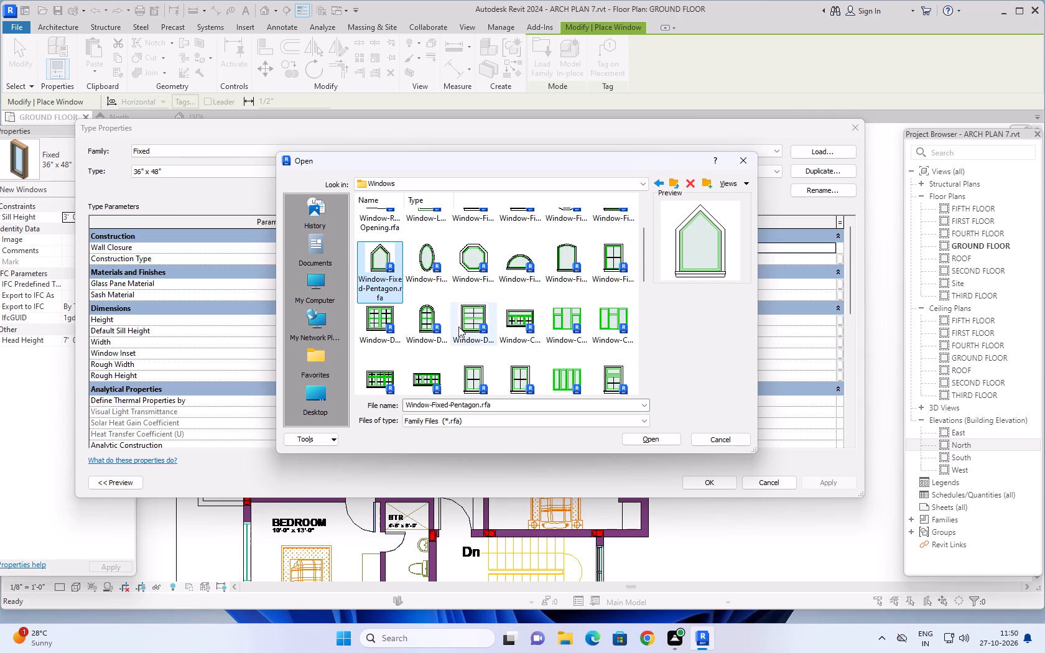
pyautogui.click(574, 259)
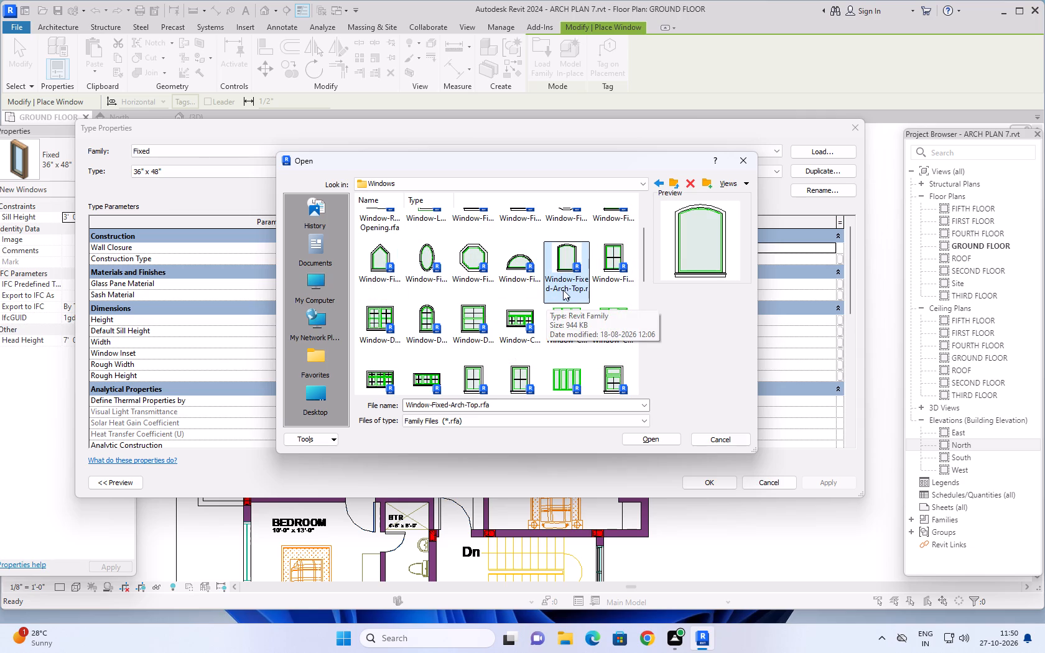
pyautogui.scroll(4, 563, 290)
pyautogui.scroll(-4, 563, 290)
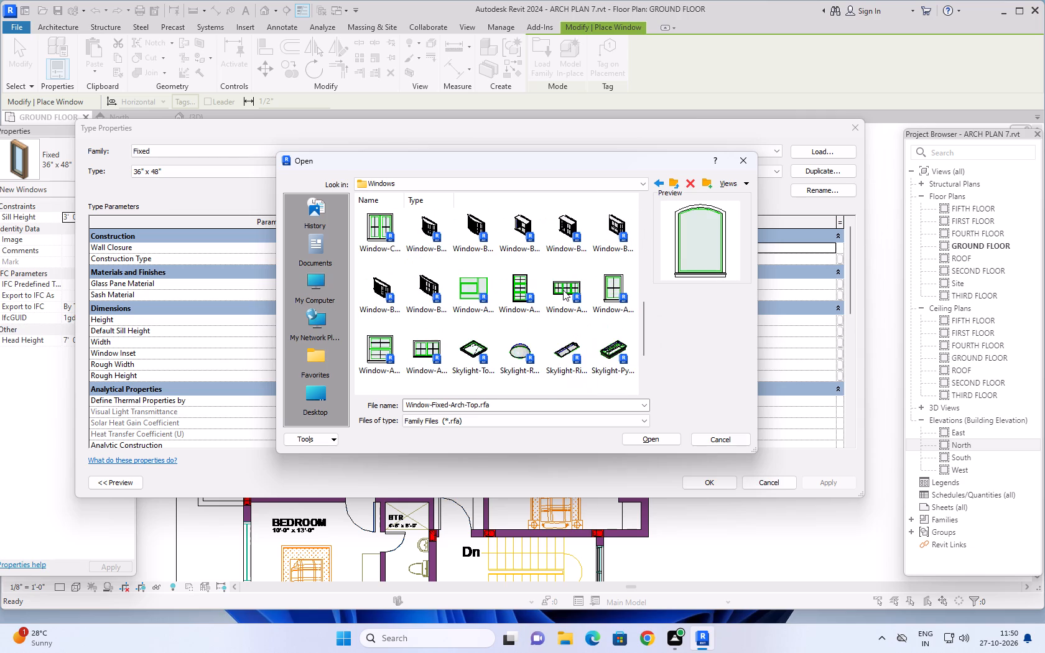
pyautogui.scroll(-2, 563, 290)
pyautogui.scroll(4, 563, 290)
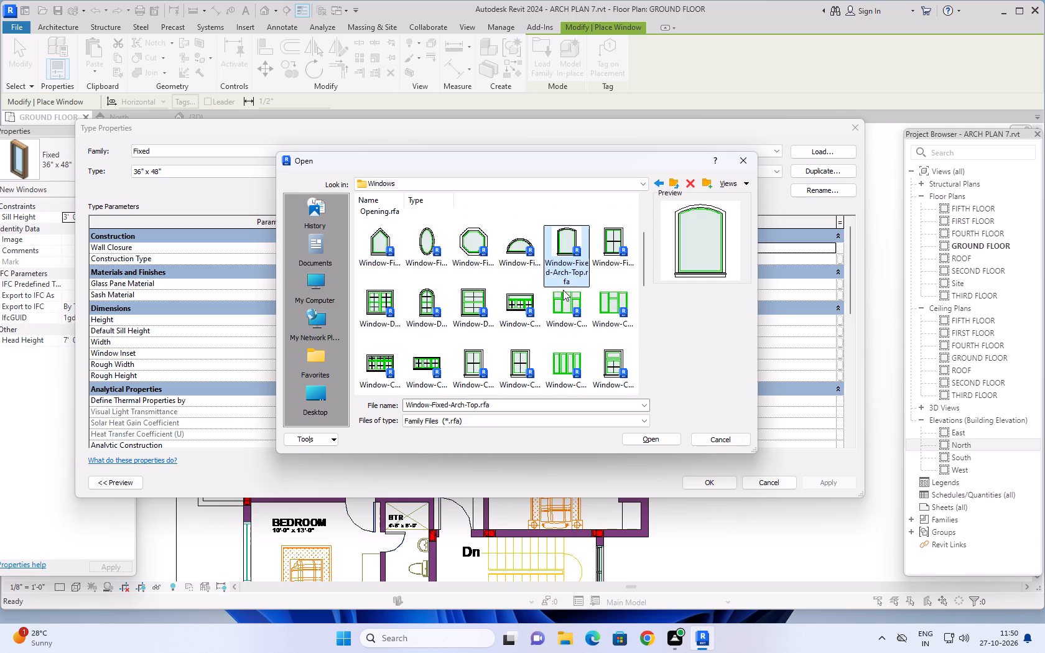
pyautogui.scroll(6, 563, 290)
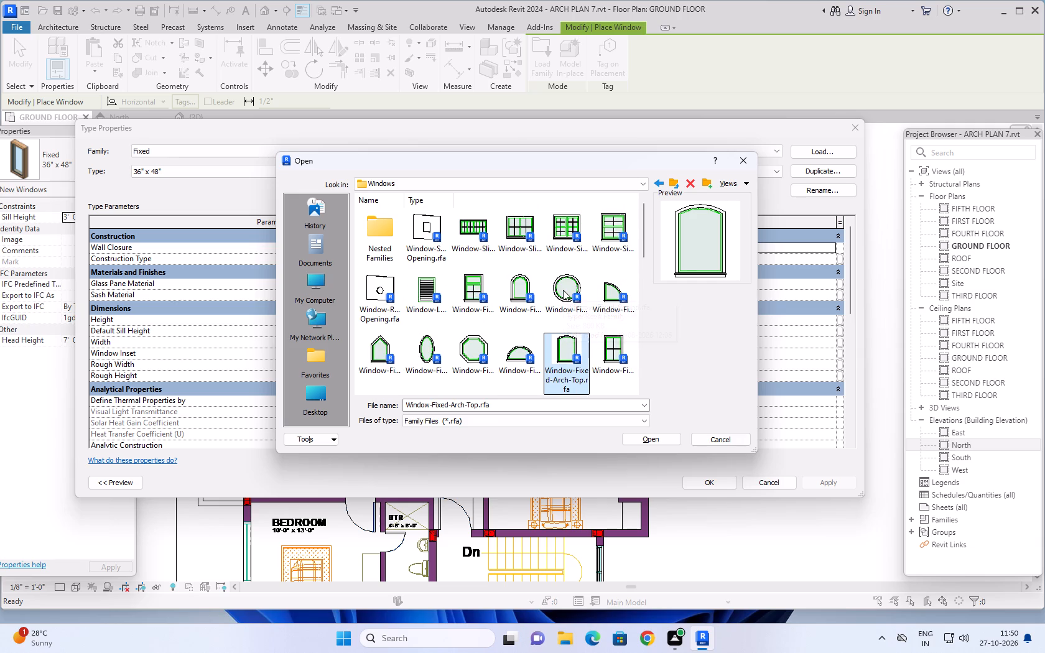
# Load the Window-Casement-Triple-Side-Transom family from the Windows library.
pyautogui.scroll(-1, 563, 290)
pyautogui.click(574, 315)
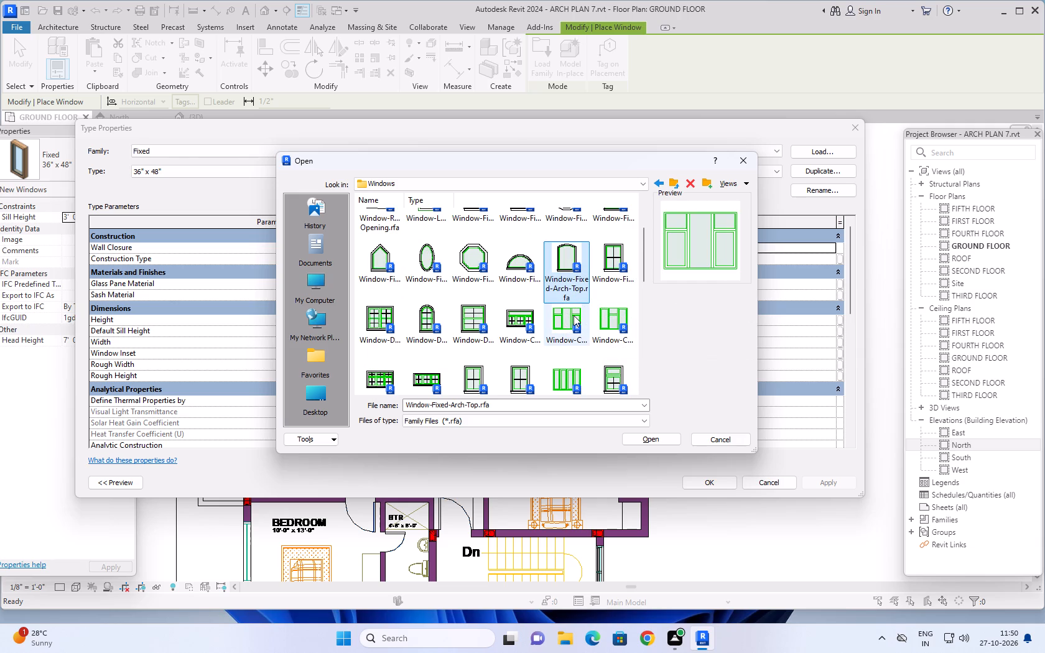
pyautogui.scroll(1, 580, 320)
pyautogui.scroll(-2, 580, 320)
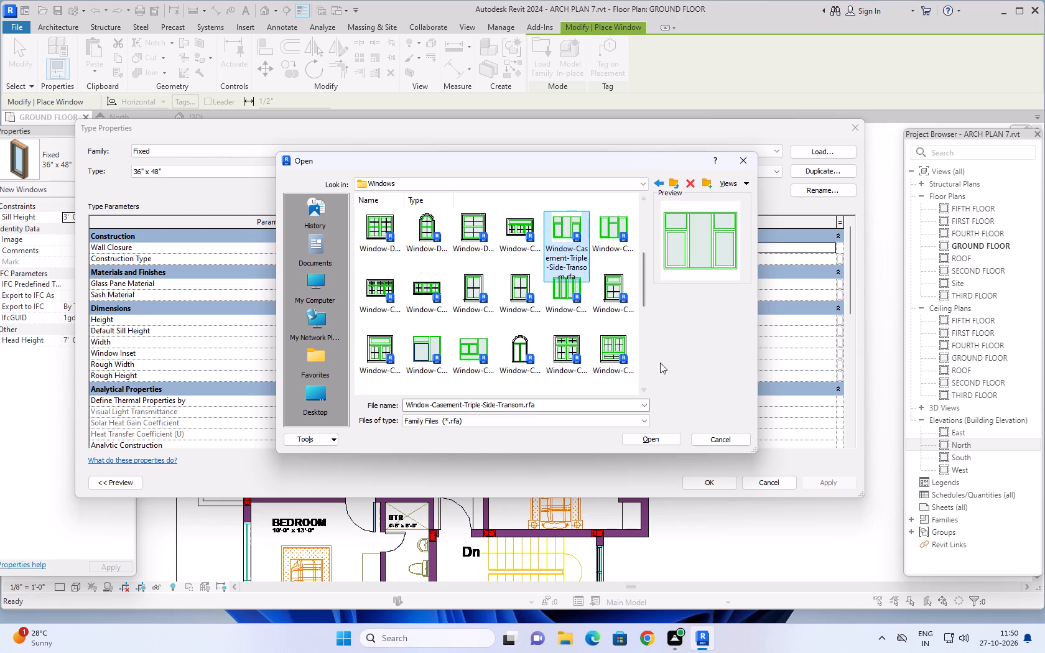
pyautogui.click(651, 438)
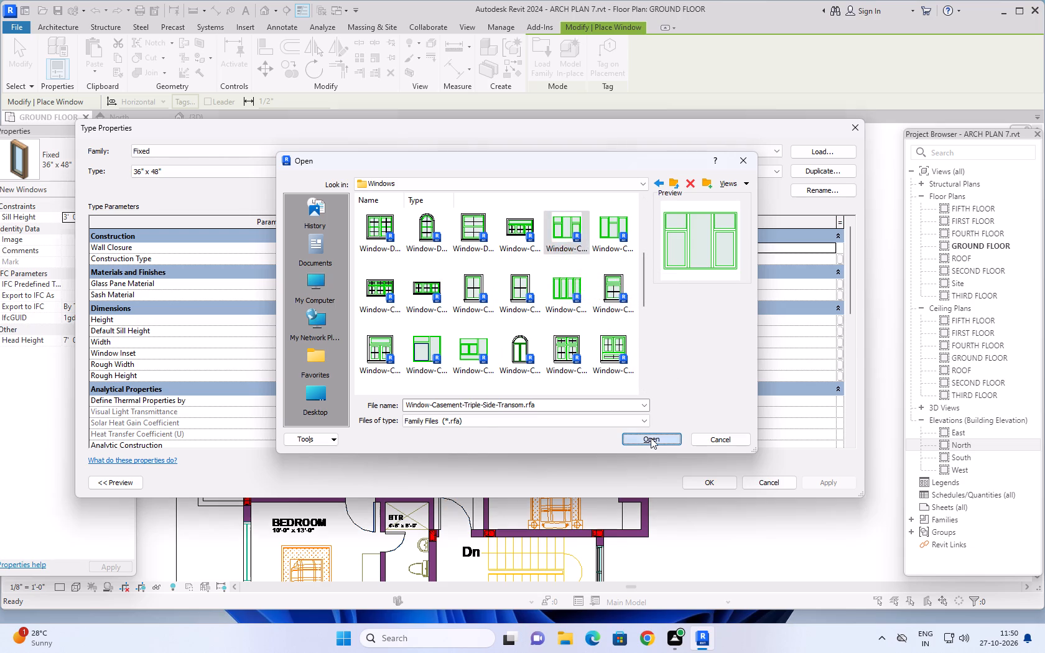
# Duplicate the casement family's 61" x 48" type under the name 5'6"X4'.
pyautogui.scroll(-1, 526, 328)
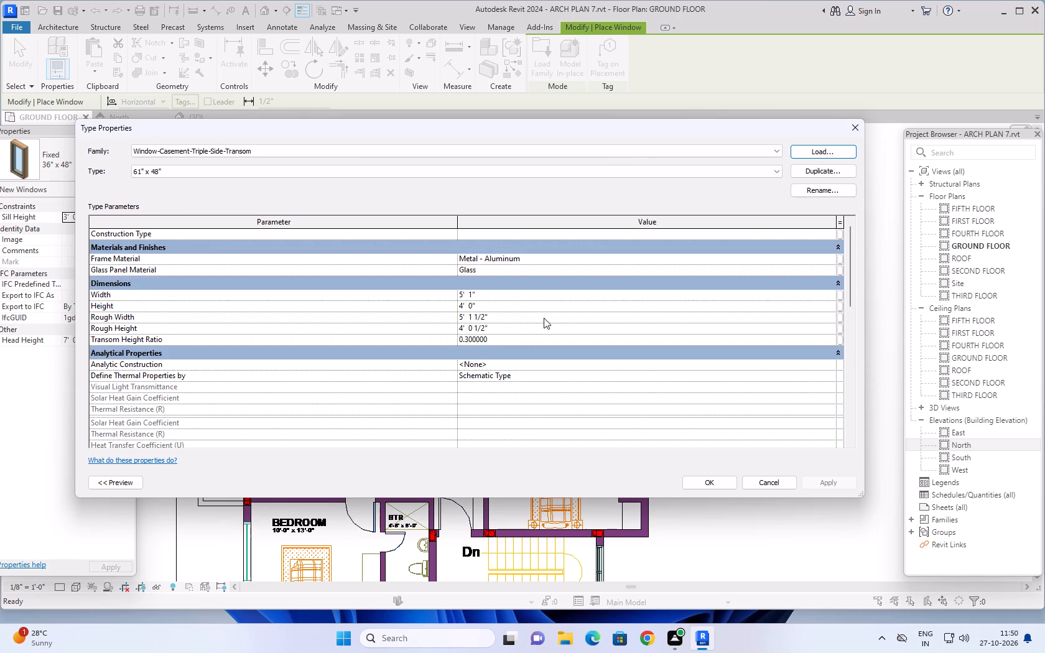
pyautogui.scroll(6, 546, 316)
pyautogui.click(842, 172)
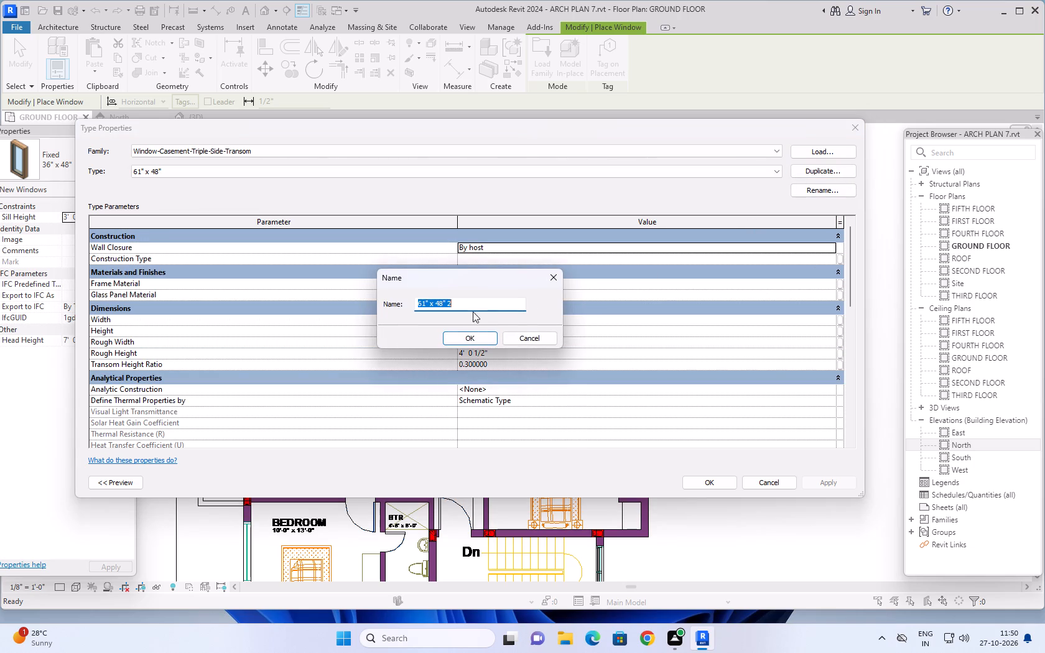
pyautogui.write('5\'6"')
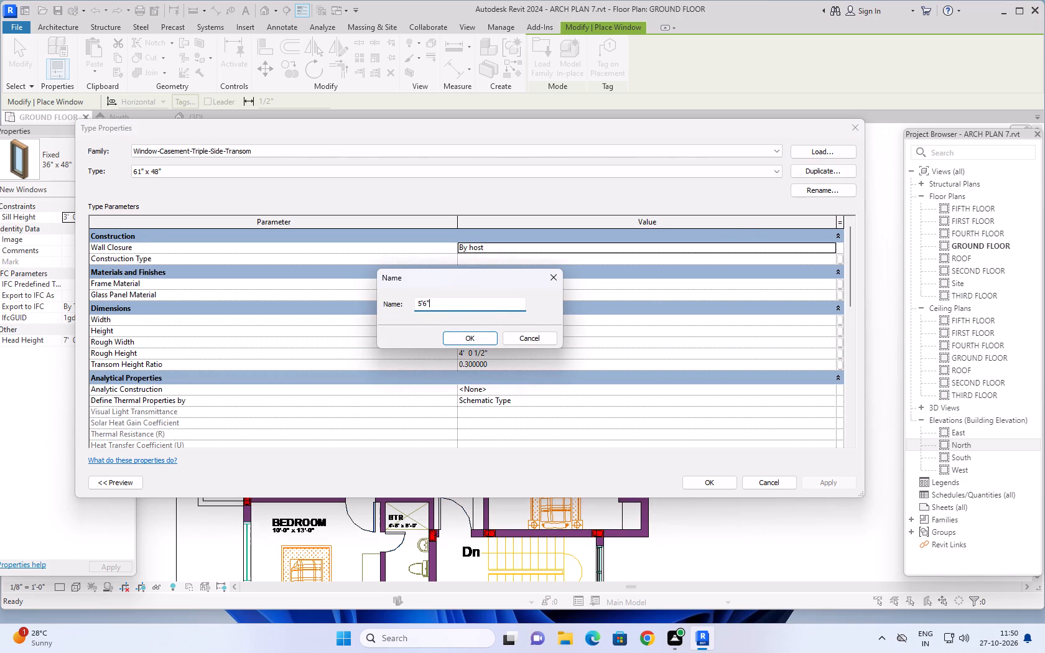
pyautogui.write("X4'")
pyautogui.press('Return')
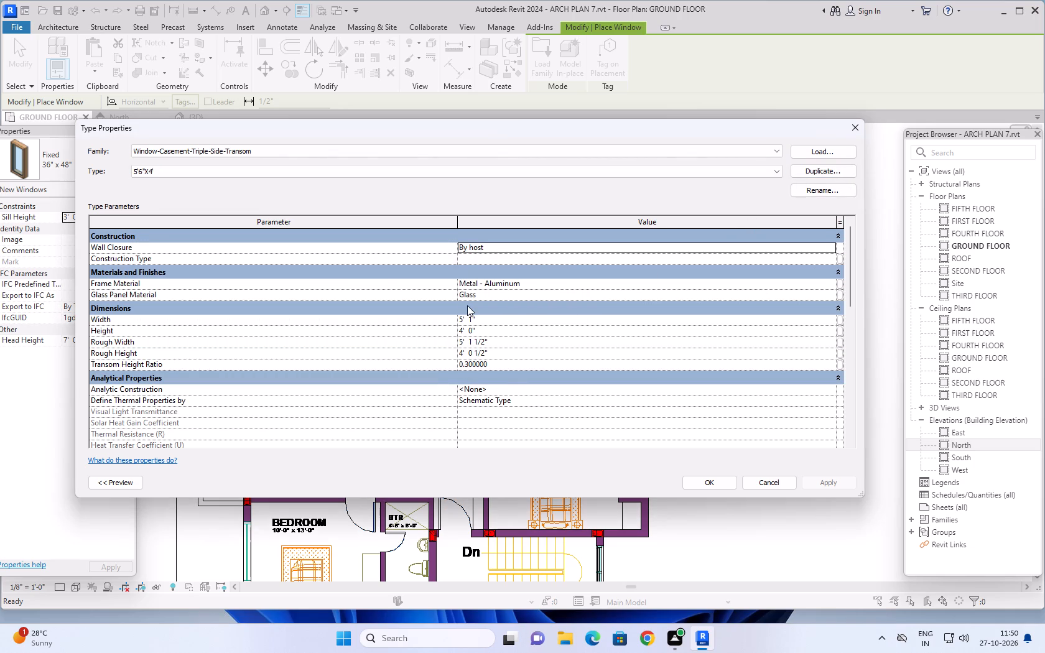
# Set the 5'6"X4' window type's width to 5'6" and apply the type properties.
pyautogui.scroll(-14, 555, 354)
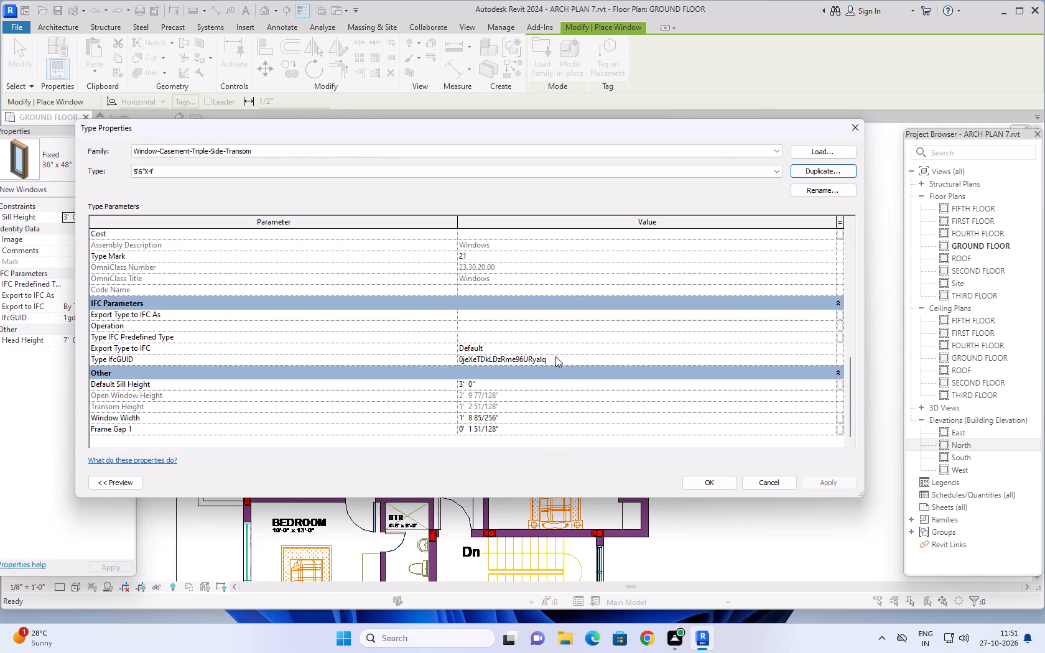
pyautogui.scroll(-5, 555, 356)
pyautogui.scroll(20, 554, 361)
pyautogui.scroll(2, 554, 361)
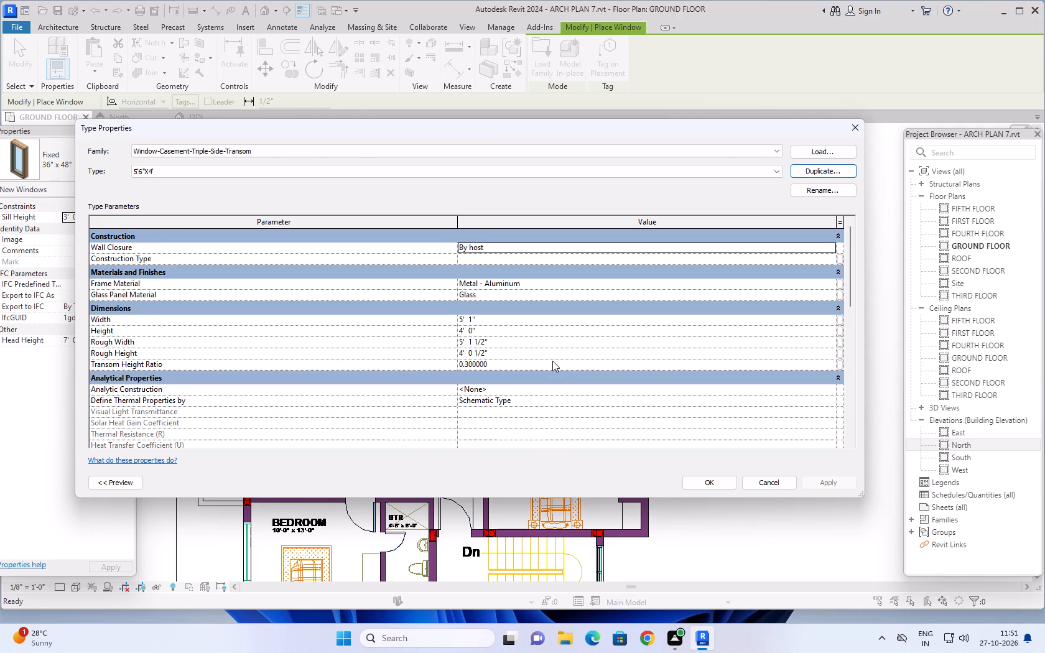
pyautogui.scroll(13, 552, 361)
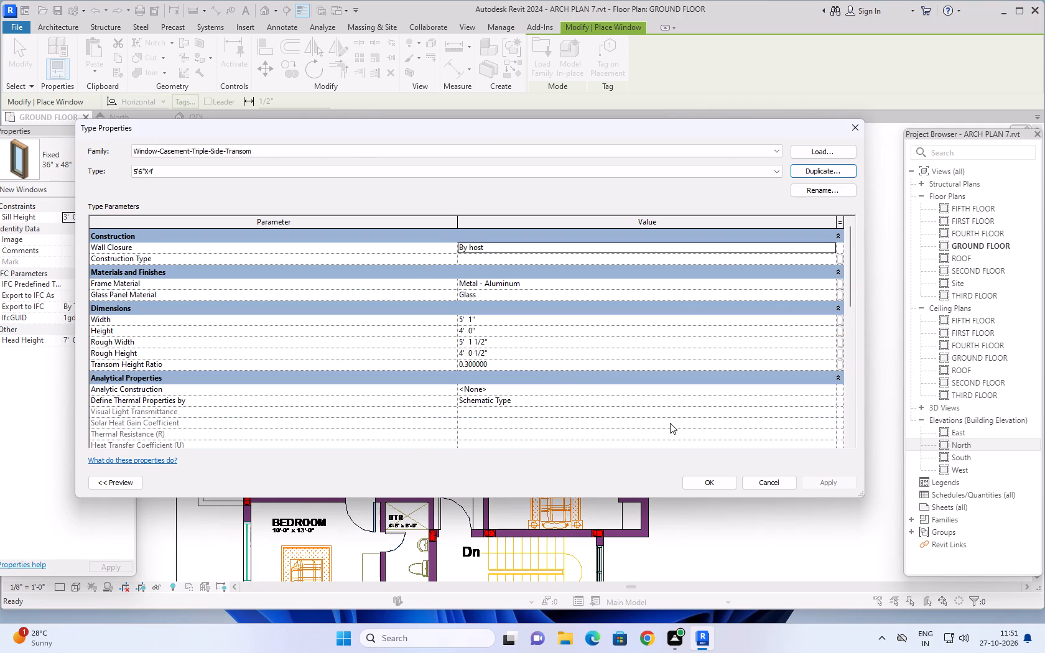
pyautogui.click(491, 322)
pyautogui.write('5\'6"')
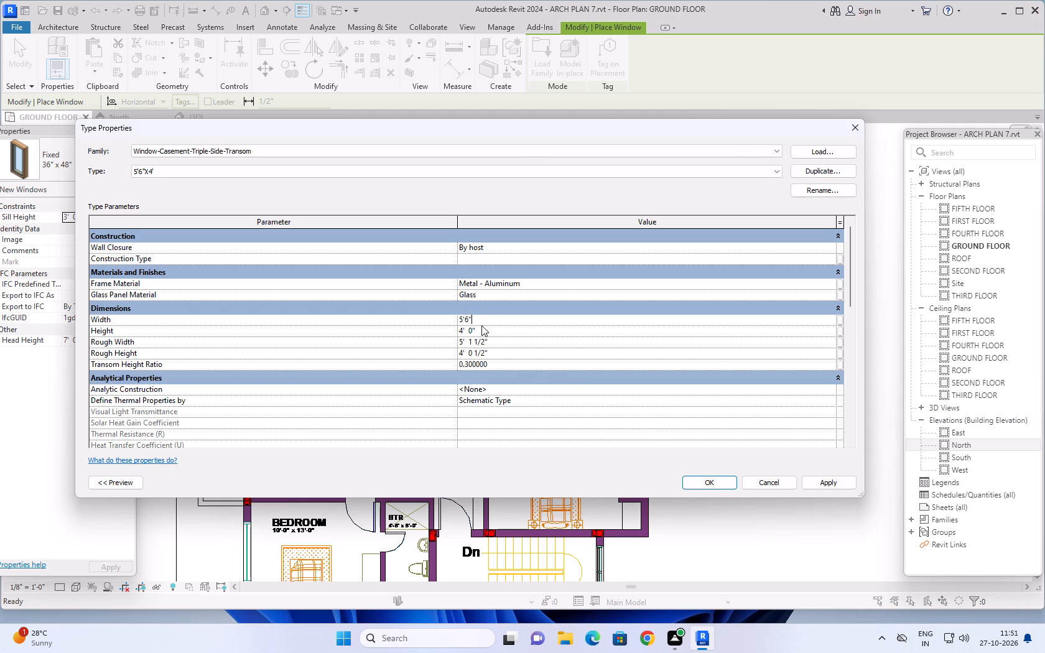
pyautogui.press('Return')
pyautogui.click(830, 479)
pyautogui.click(710, 483)
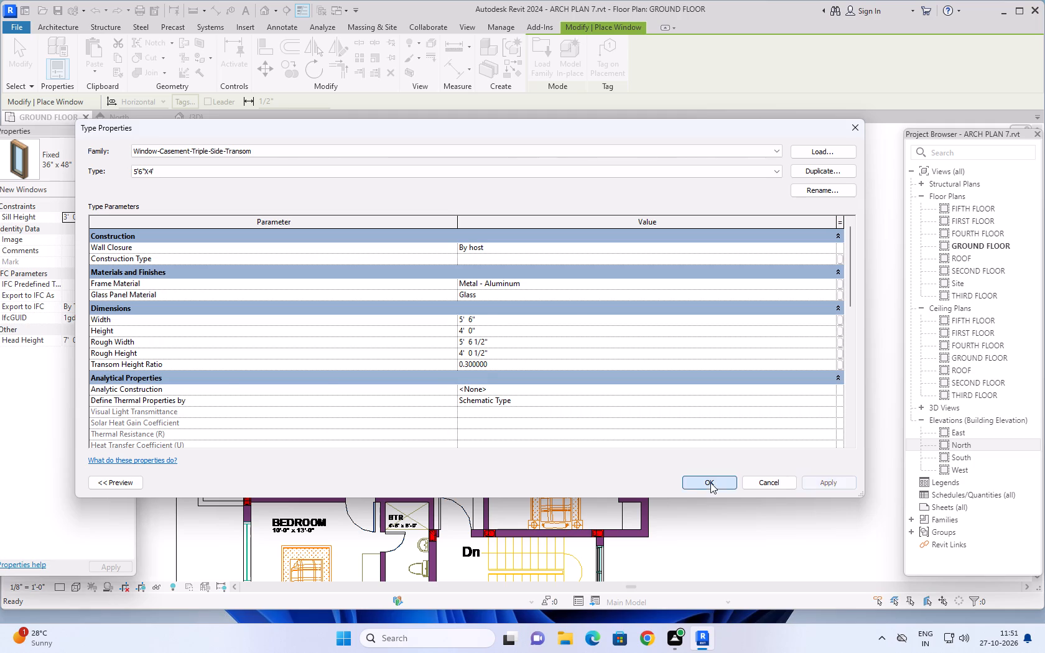
# Place the 5'6"X4' casement window in the master bedroom's east opening, swinging outward, its centre about 4' 8 1/2" from the bathroom wall.
pyautogui.scroll(9, 620, 463)
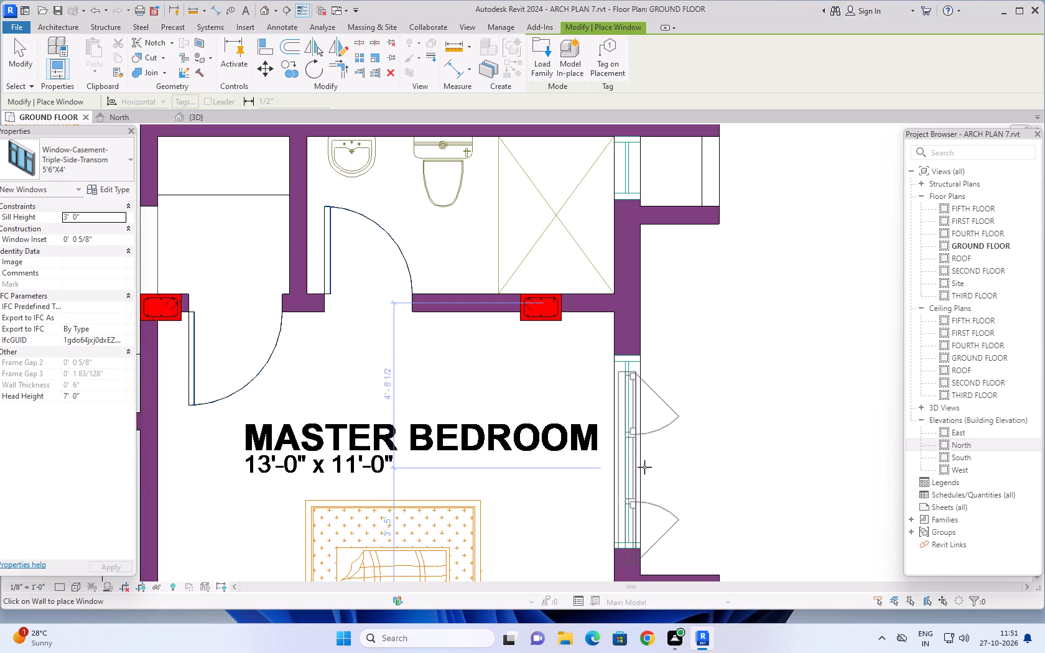
pyautogui.click(645, 470)
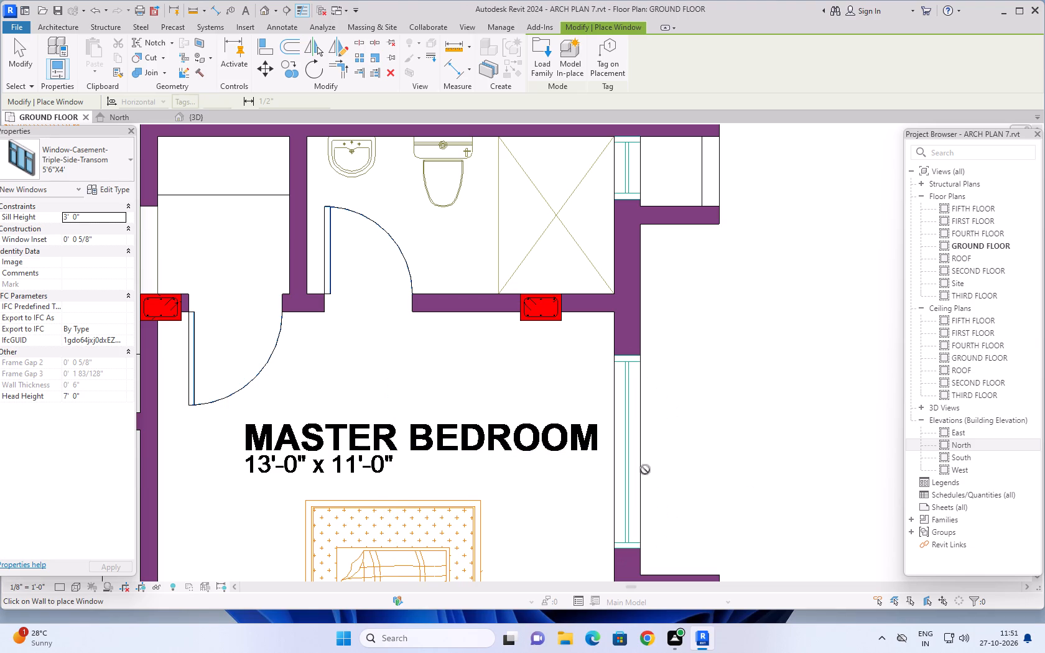
pyautogui.click(642, 467)
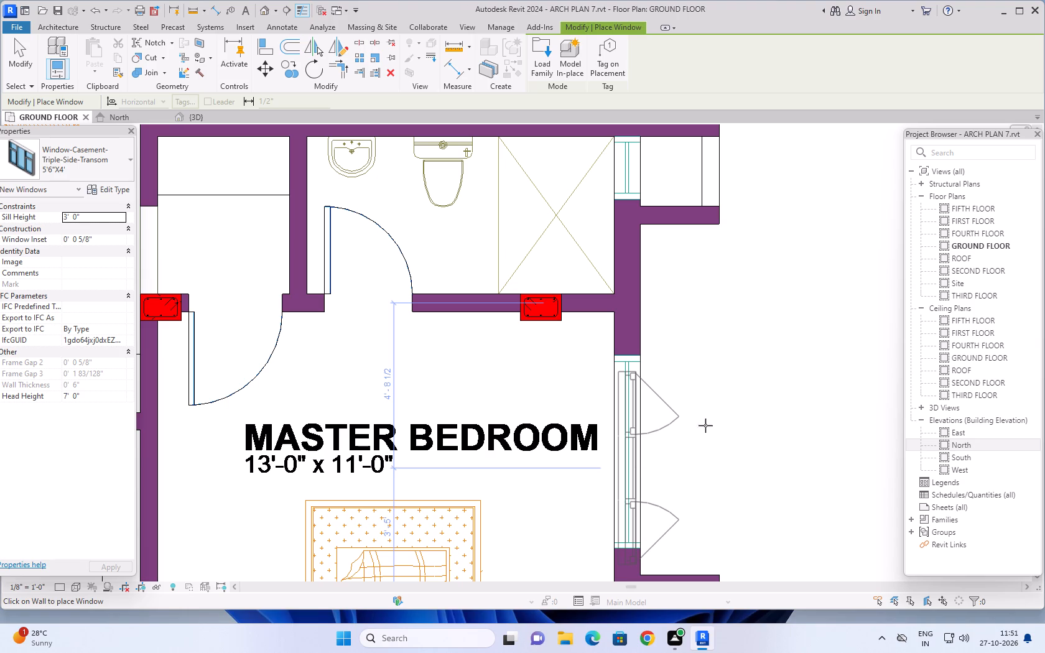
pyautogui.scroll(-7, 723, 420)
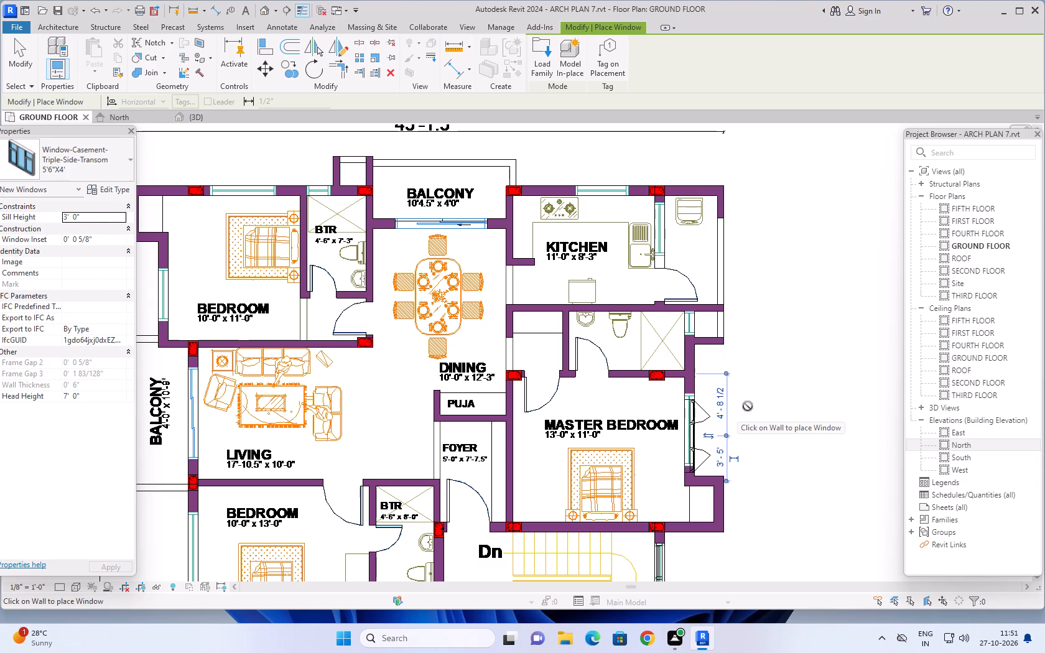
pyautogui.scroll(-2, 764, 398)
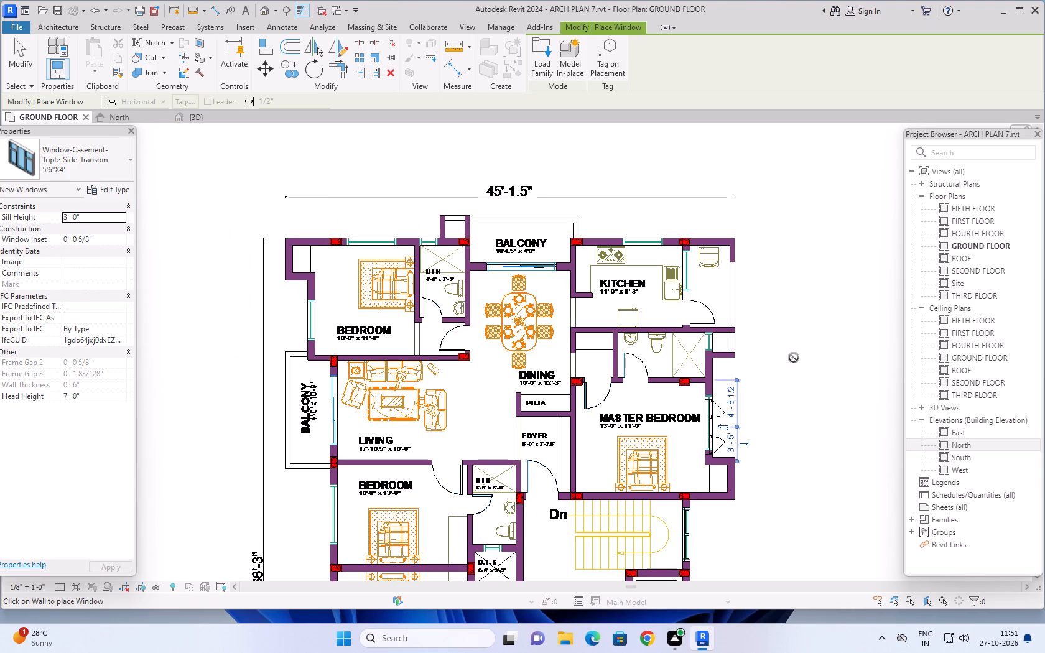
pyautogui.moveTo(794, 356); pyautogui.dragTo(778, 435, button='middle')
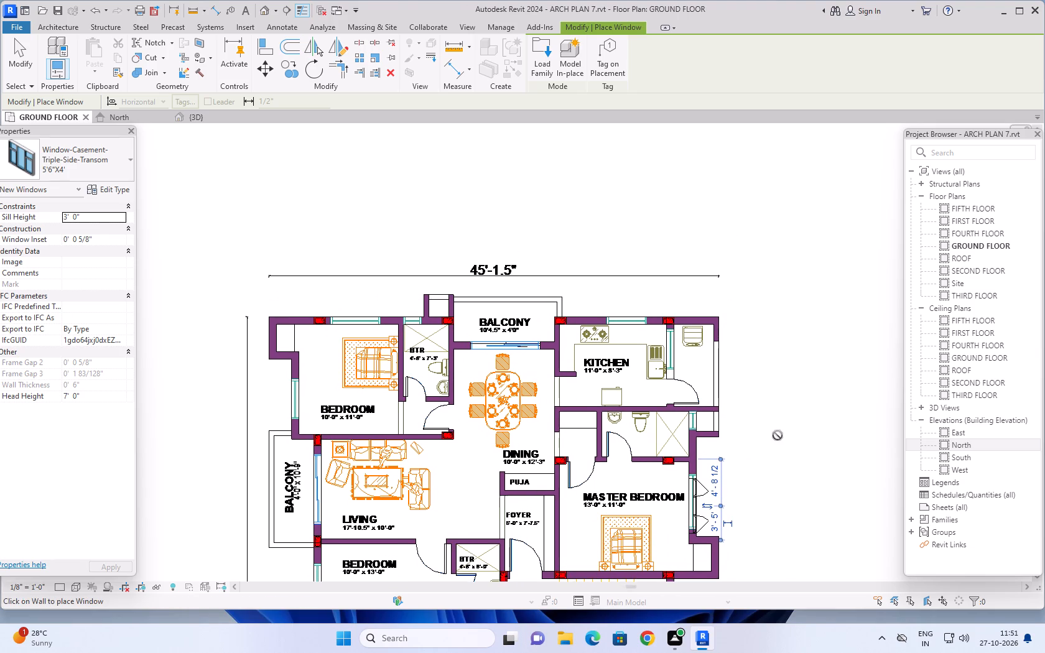
# Preview the 5'6"X4' casement against the kitchen's north opening and the northwest bedroom's north and west openings to compare widths.
pyautogui.scroll(9, 621, 318)
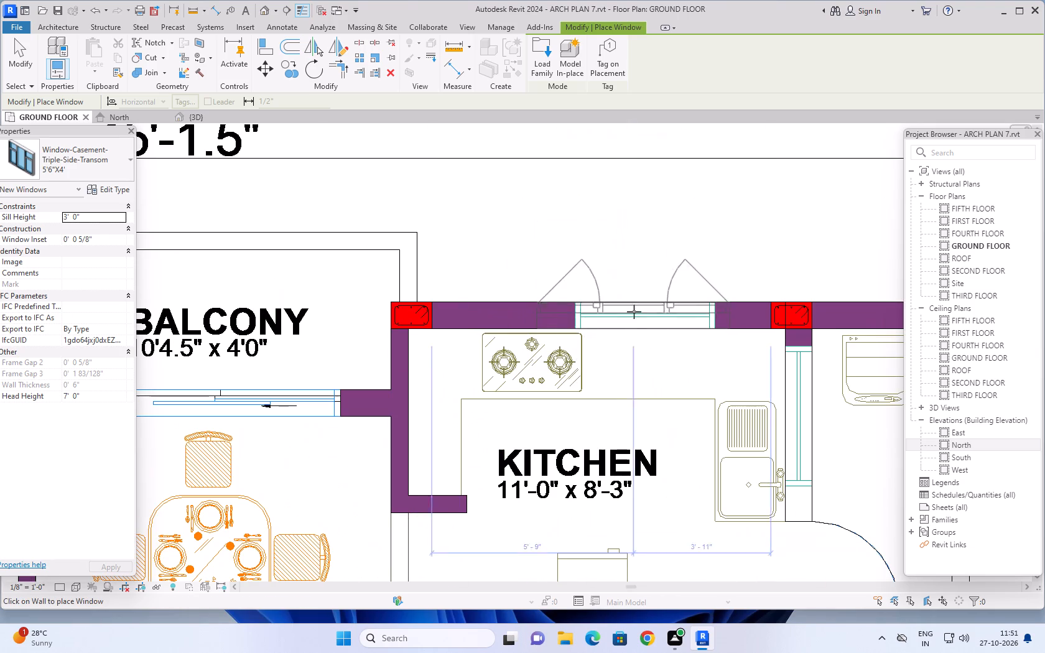
pyautogui.scroll(-2, 633, 302)
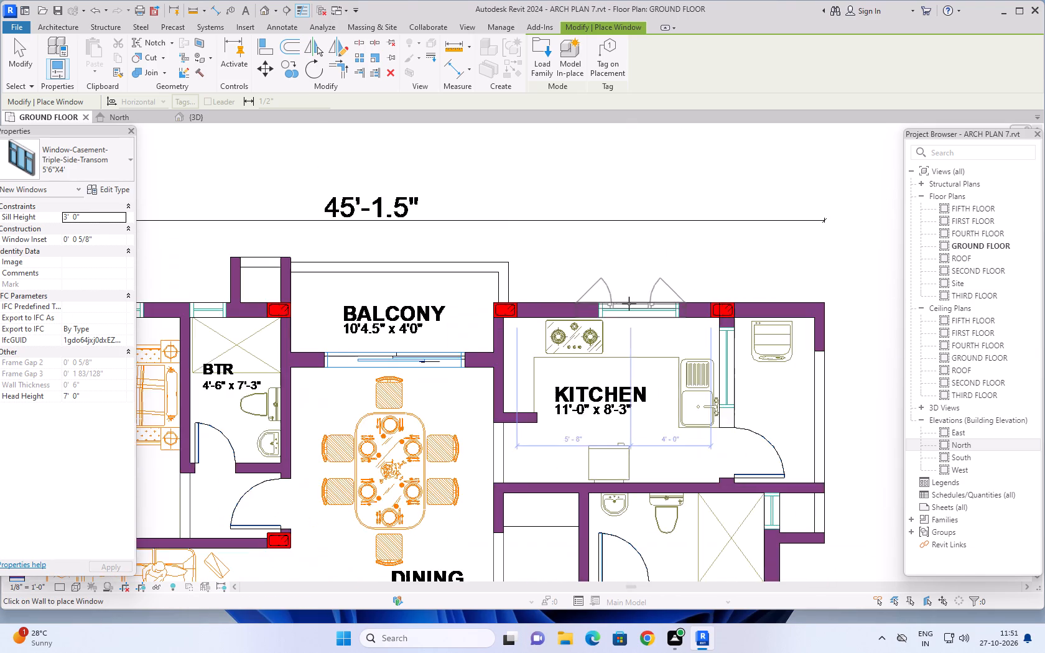
pyautogui.scroll(-6, 629, 303)
pyautogui.moveTo(606, 292); pyautogui.dragTo(791, 318, button='middle')
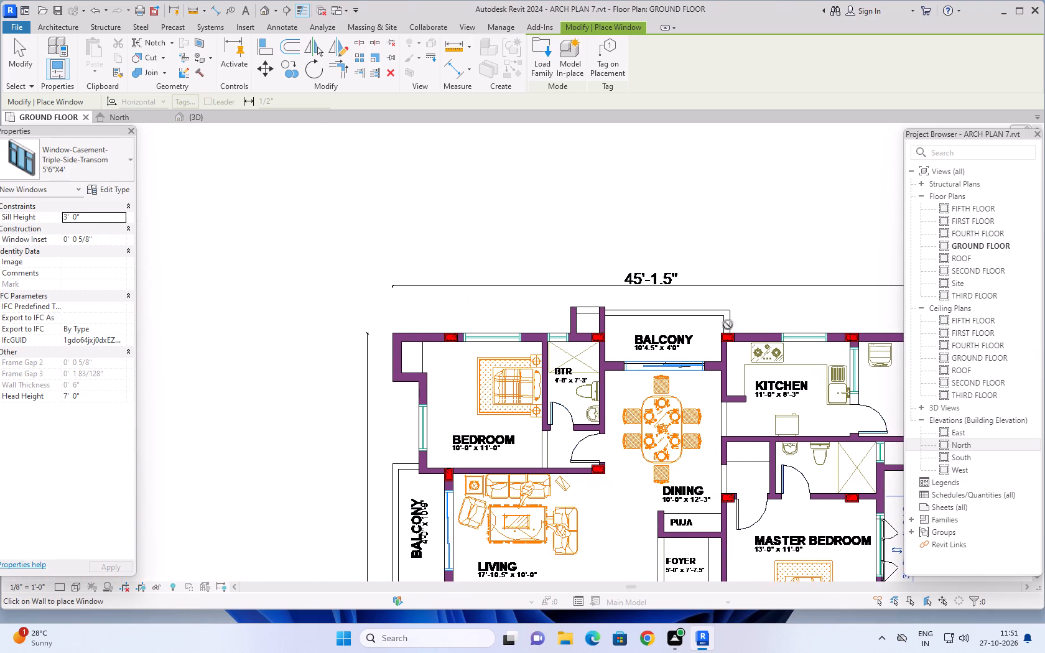
pyautogui.scroll(13, 489, 338)
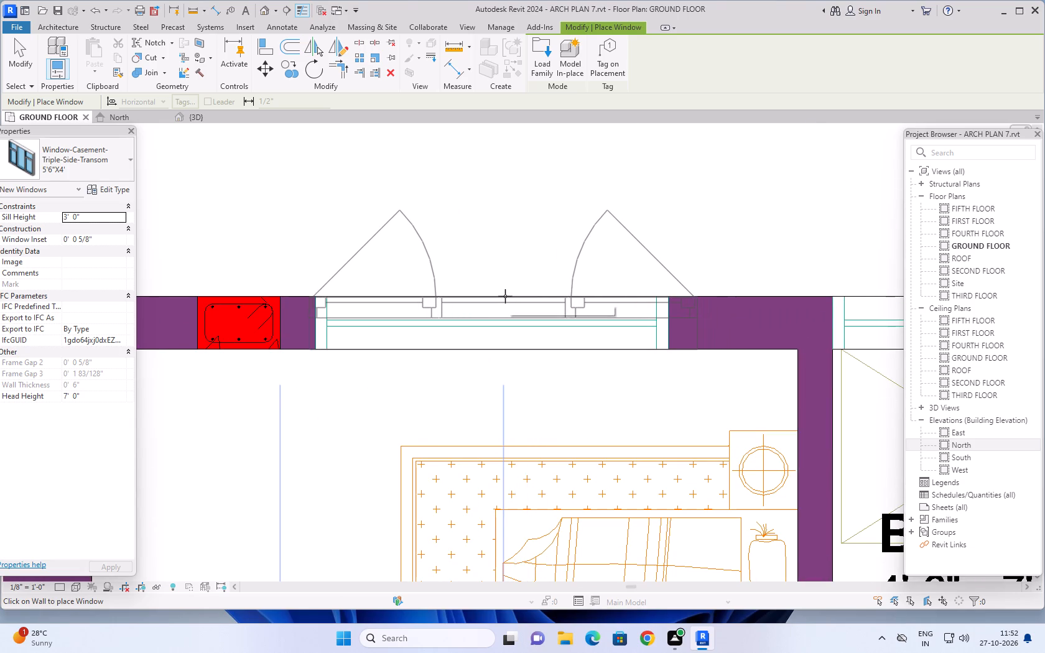
pyautogui.scroll(-7, 505, 295)
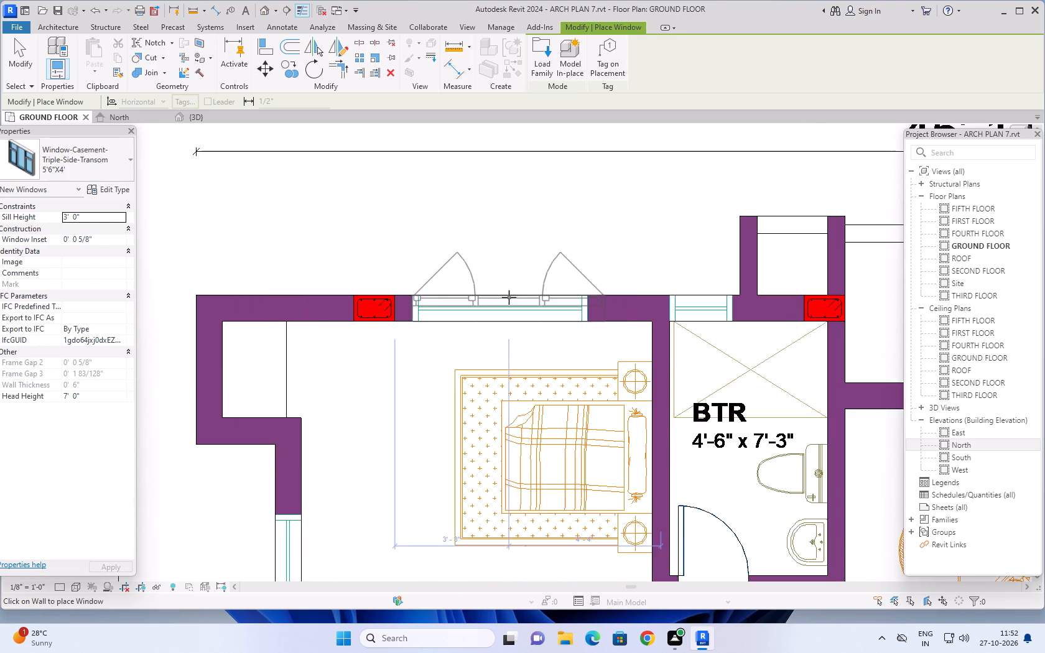
pyautogui.scroll(-6, 509, 297)
pyautogui.scroll(3, 419, 403)
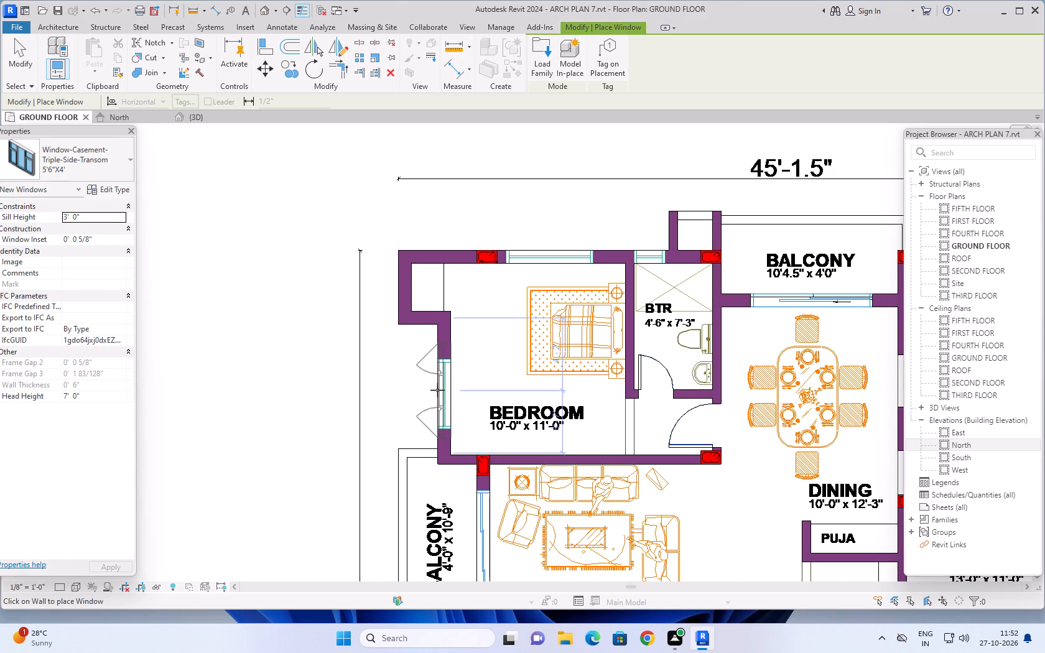
pyautogui.scroll(-9, 391, 404)
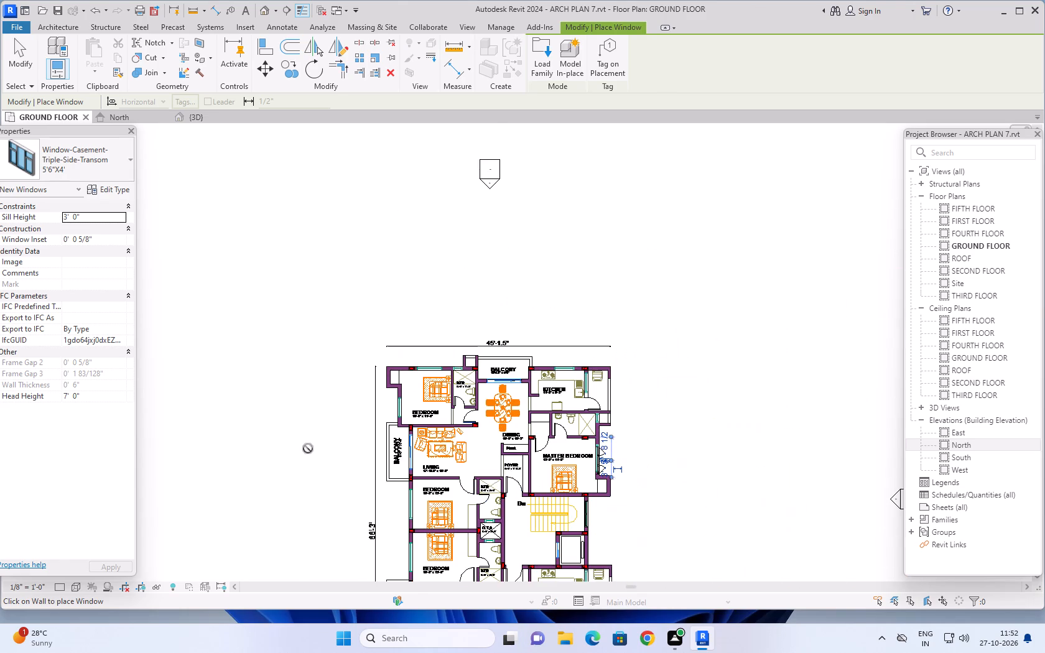
# Compare the 5'6"X4' casement with the two middle bedrooms' west openings and inspect the placed master bedroom window's fit.
pyautogui.moveTo(308, 448); pyautogui.dragTo(322, 350, button='middle')
pyautogui.scroll(4, 407, 413)
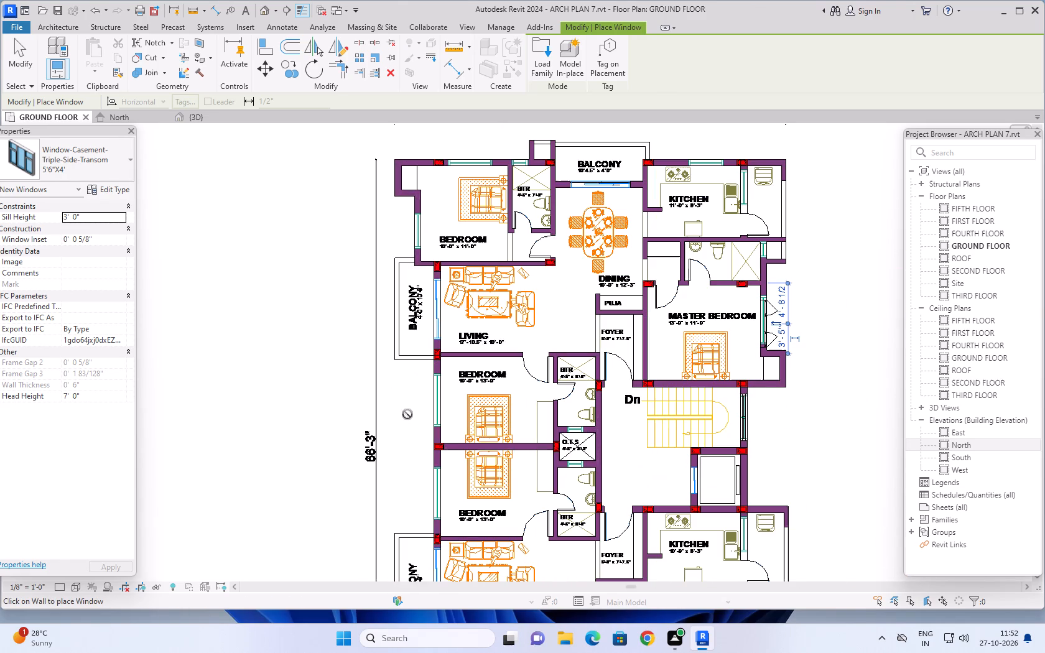
pyautogui.scroll(7, 409, 405)
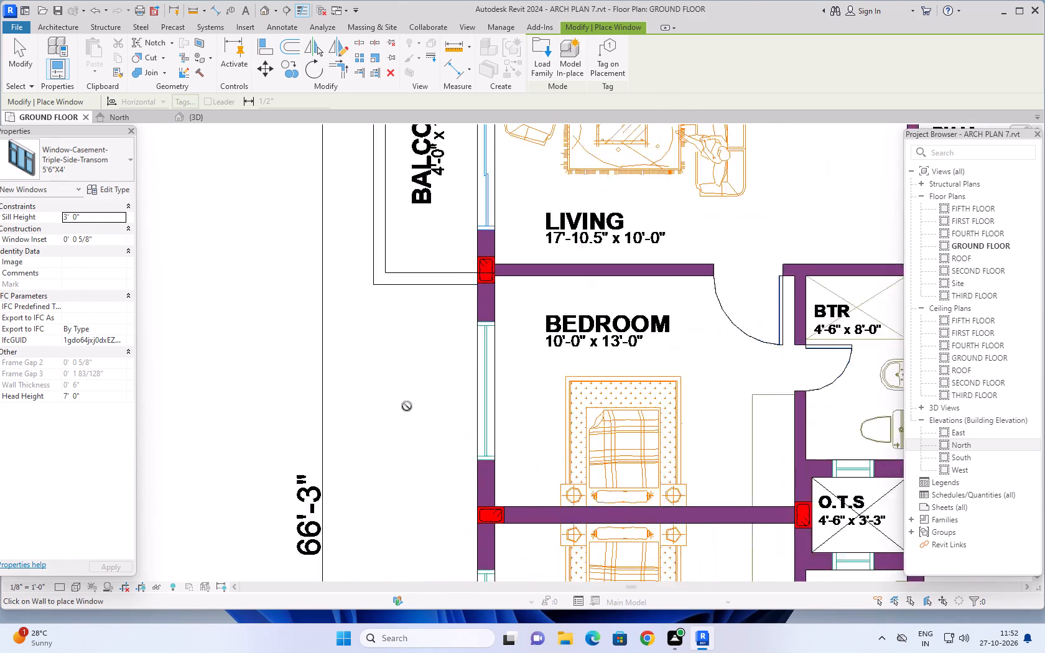
pyautogui.scroll(1, 407, 406)
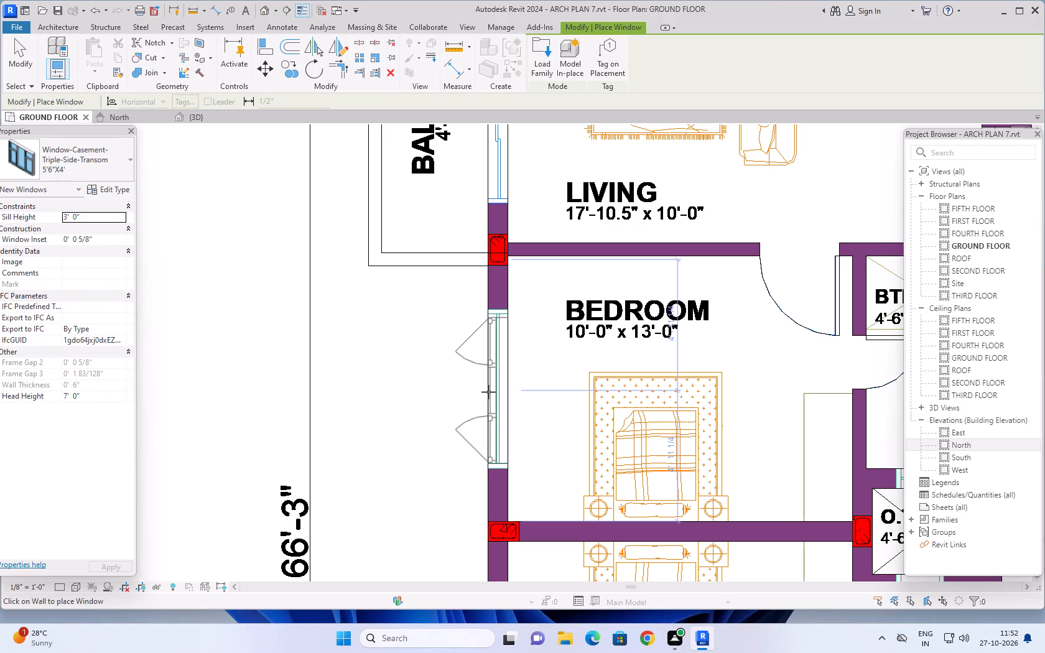
pyautogui.scroll(4, 488, 392)
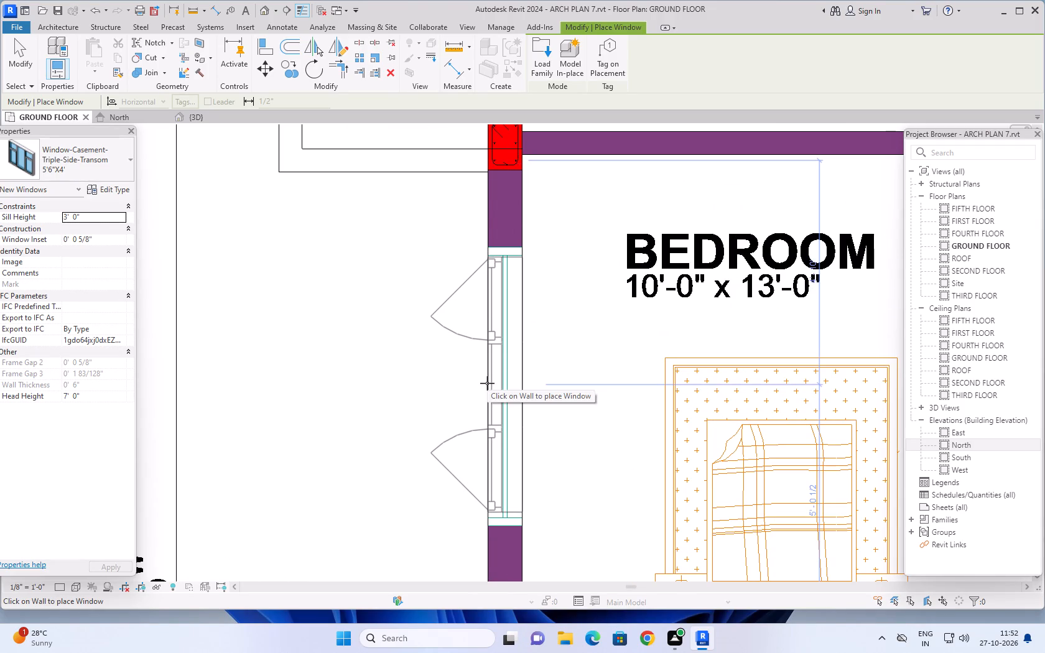
pyautogui.scroll(-4, 485, 386)
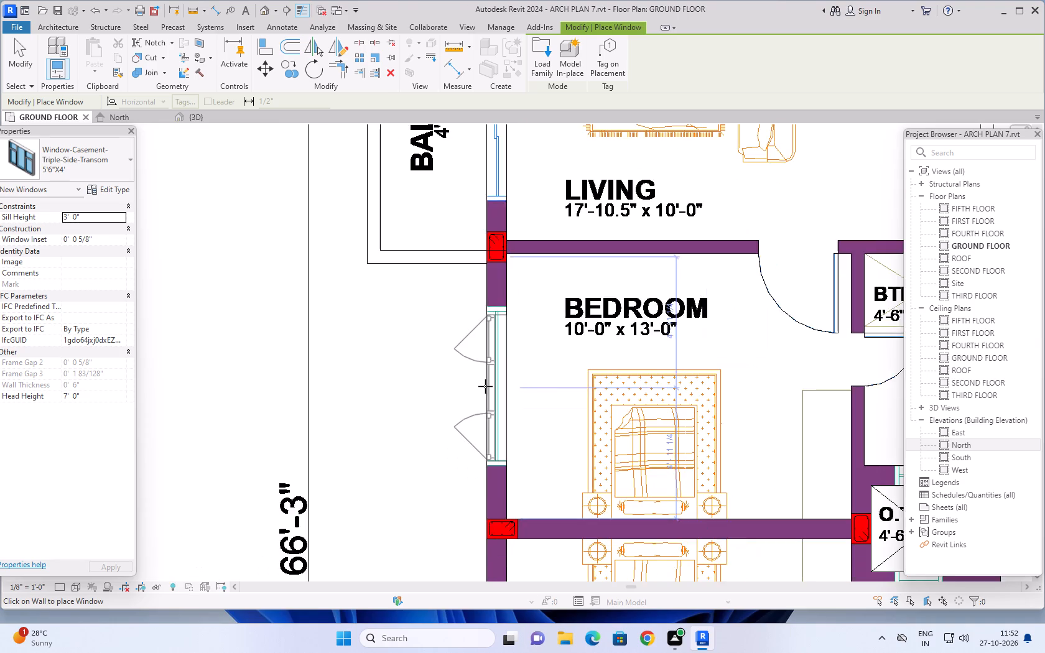
pyautogui.scroll(-13, 485, 386)
pyautogui.scroll(4, 743, 367)
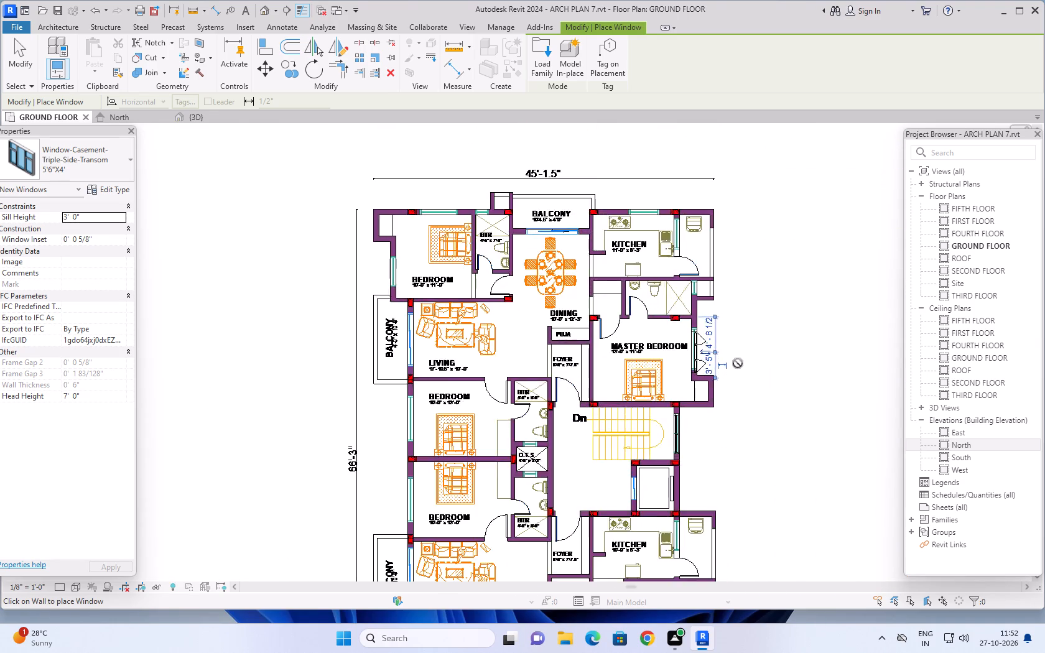
pyautogui.scroll(12, 728, 359)
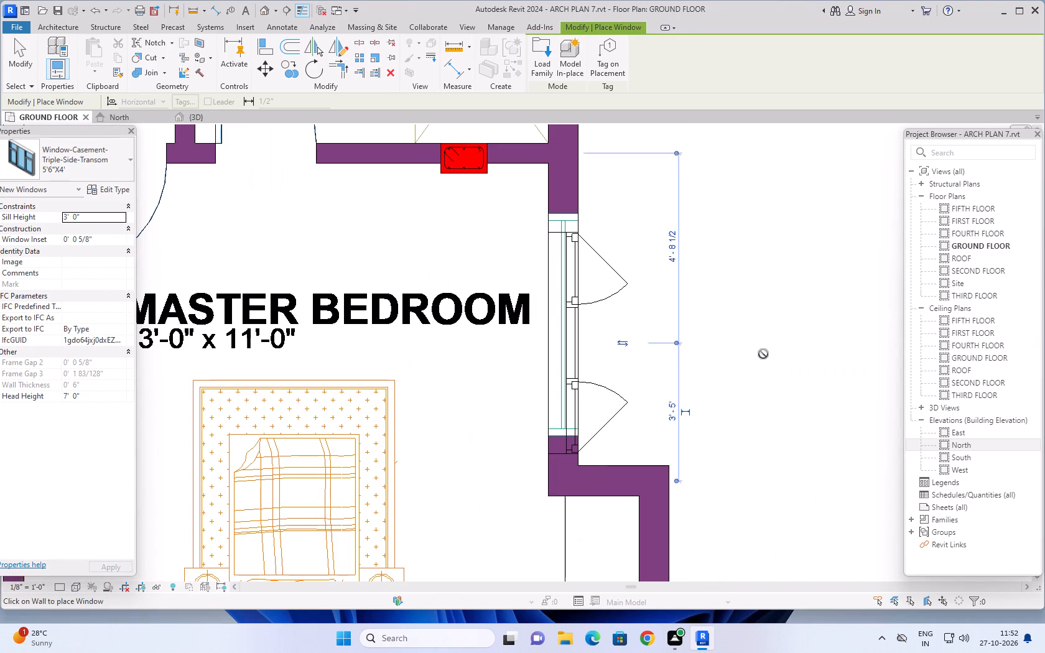
pyautogui.scroll(-16, 763, 354)
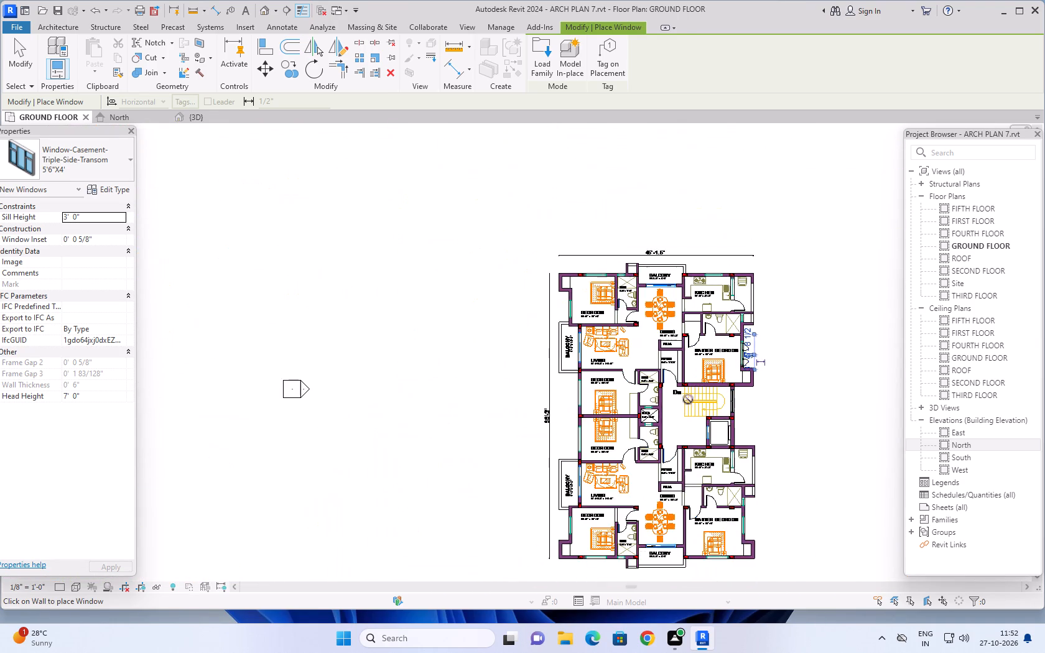
pyautogui.scroll(3, 497, 465)
pyautogui.moveTo(503, 450); pyautogui.dragTo(295, 374, button='middle')
pyautogui.scroll(4, 364, 356)
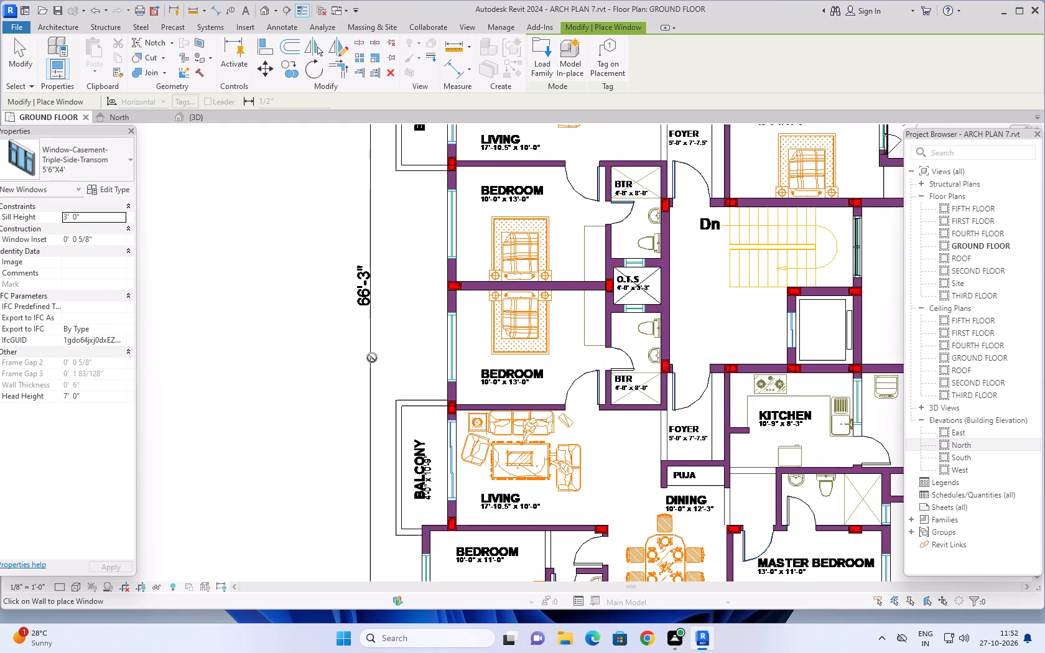
pyautogui.scroll(5, 406, 359)
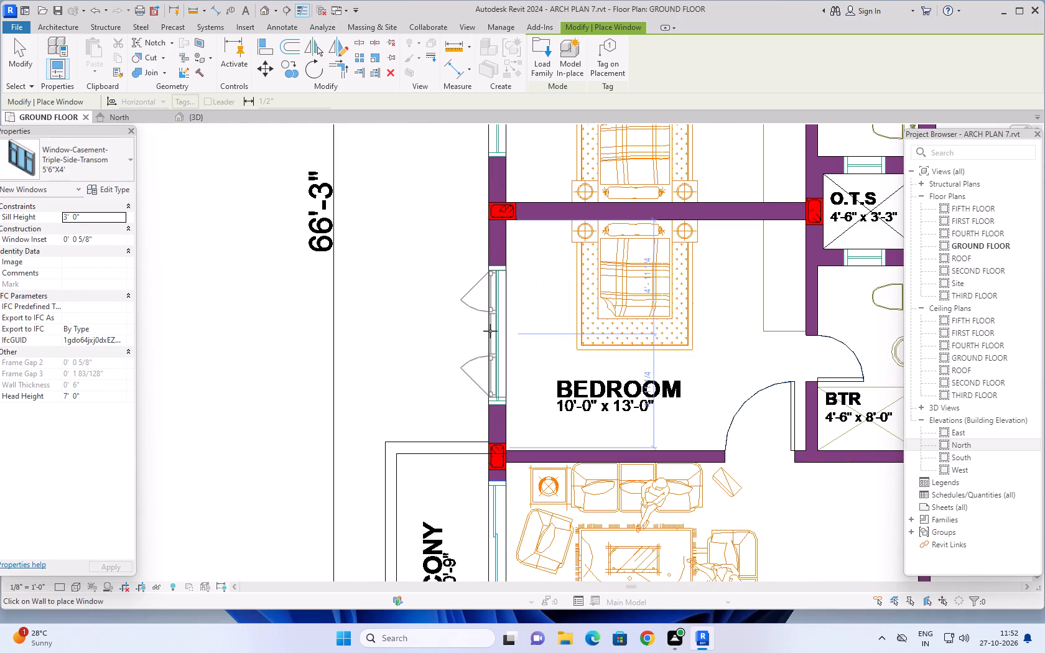
pyautogui.scroll(-1, 483, 347)
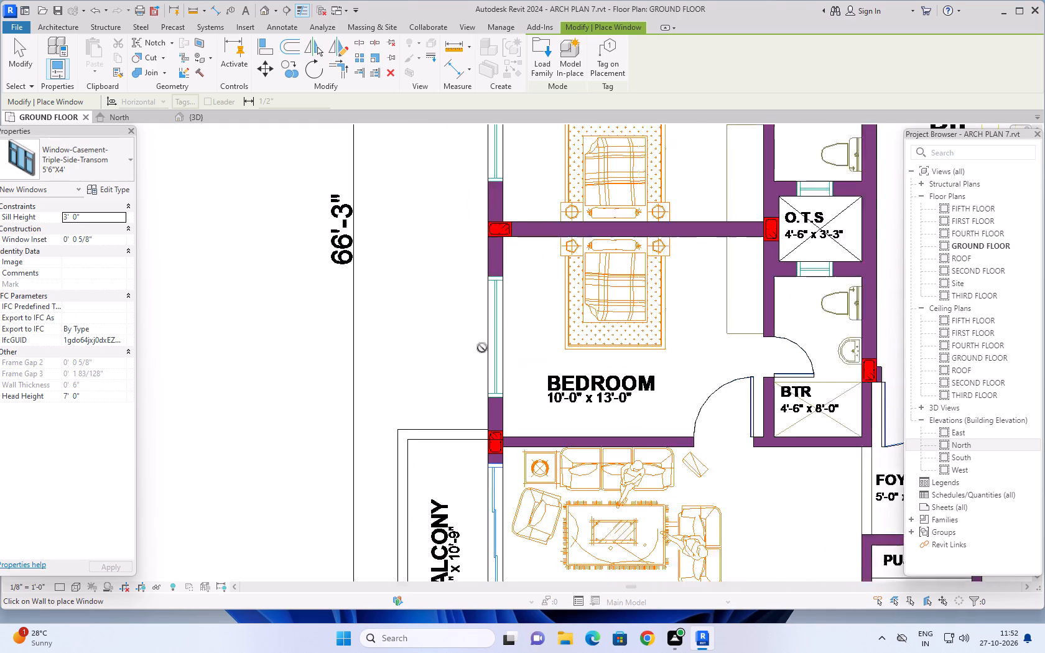
pyautogui.scroll(-6, 482, 348)
# Examine the whole ground-floor plan for the remaining window and balcony openings in both apartments.
pyautogui.moveTo(375, 435); pyautogui.dragTo(347, 377, button='middle')
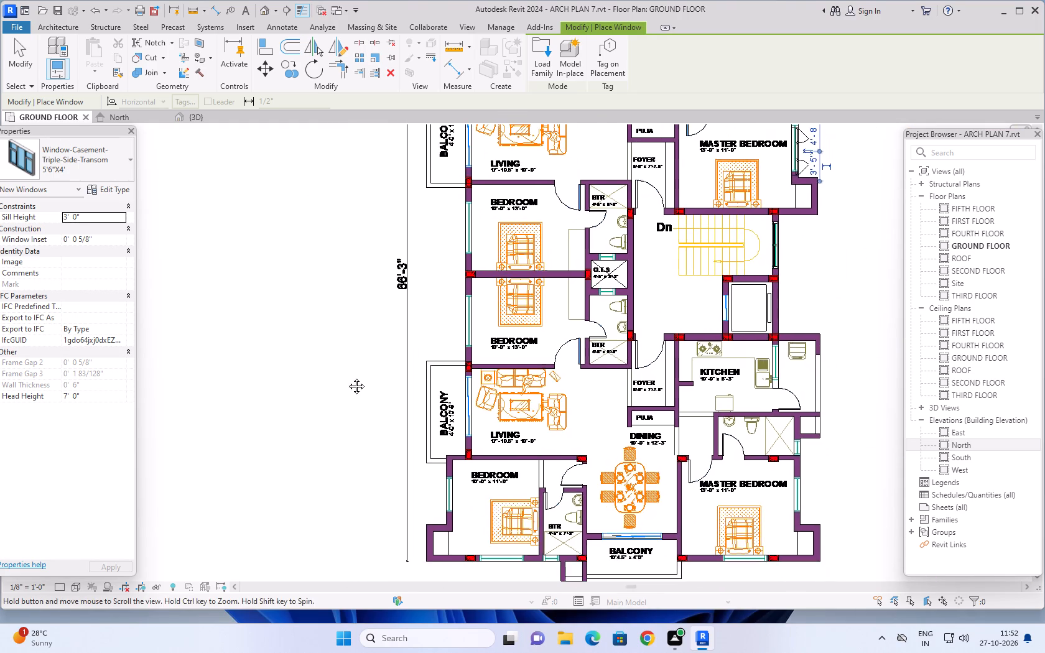
pyautogui.moveTo(347, 377); pyautogui.dragTo(327, 346, button='middle')
pyautogui.scroll(-3, 327, 346)
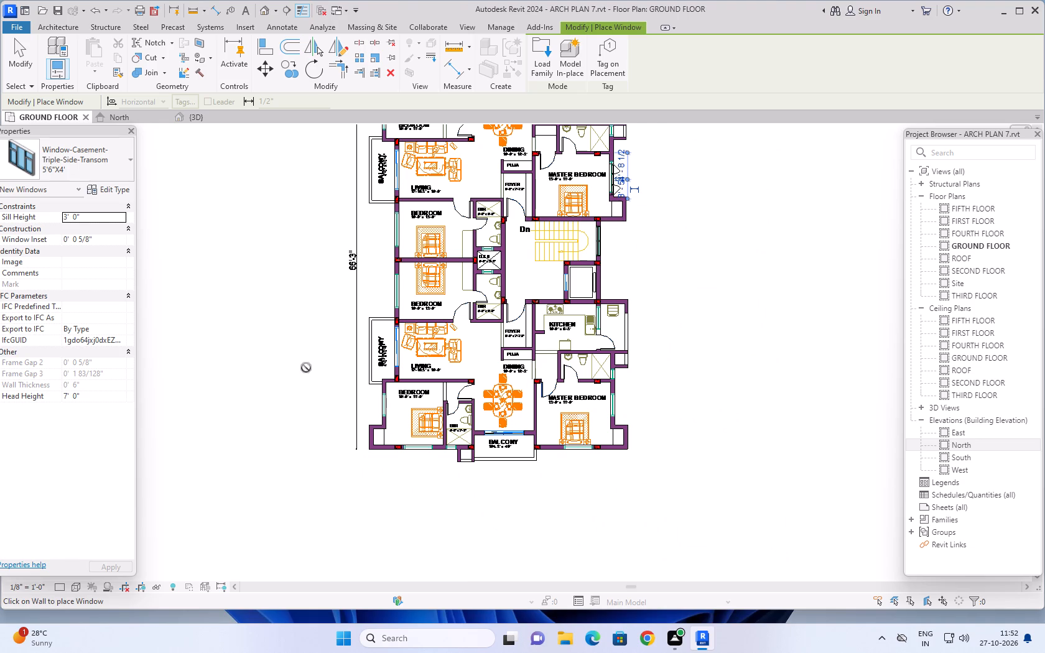
pyautogui.scroll(-2, 315, 361)
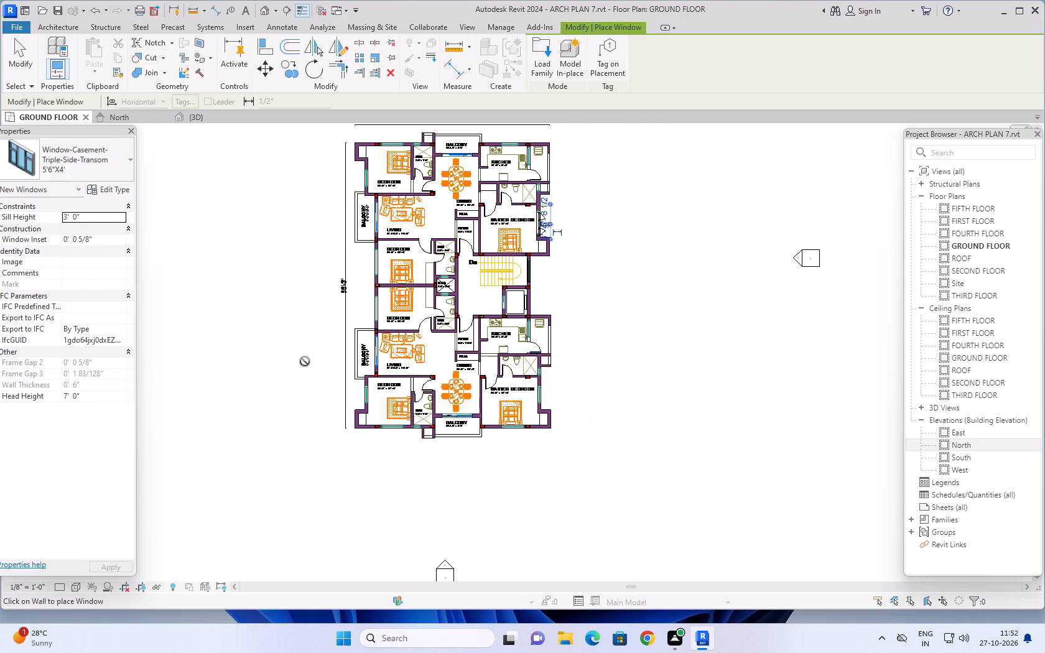
pyautogui.moveTo(312, 332); pyautogui.dragTo(307, 404, button='middle')
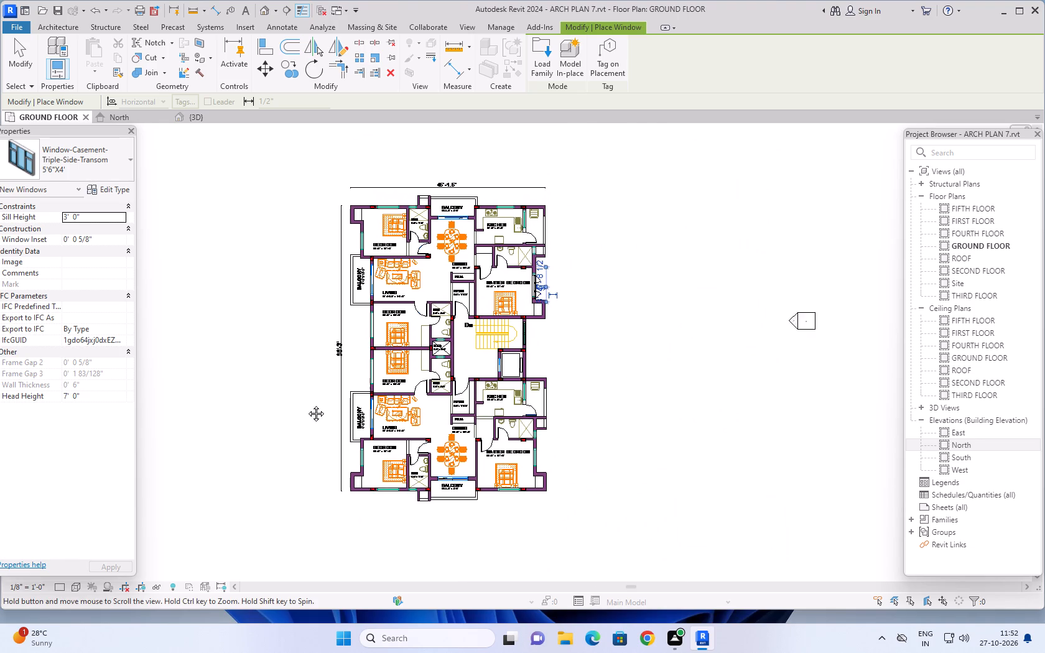
pyautogui.moveTo(307, 404); pyautogui.dragTo(307, 405, button='middle')
pyautogui.scroll(4, 407, 338)
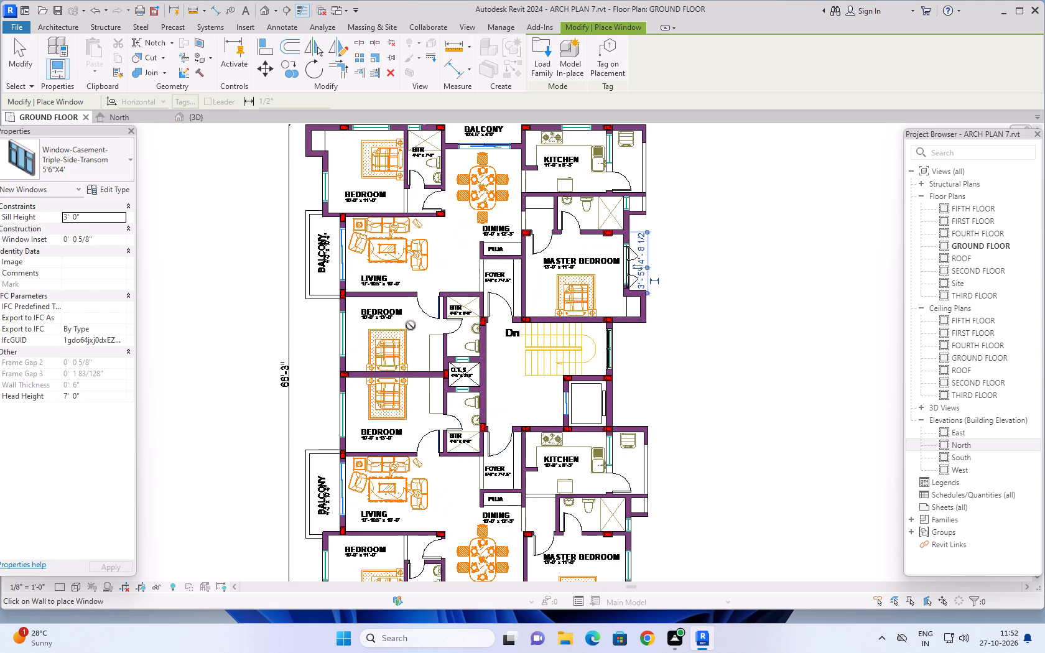
pyautogui.scroll(4, 411, 324)
pyautogui.scroll(-5, 409, 319)
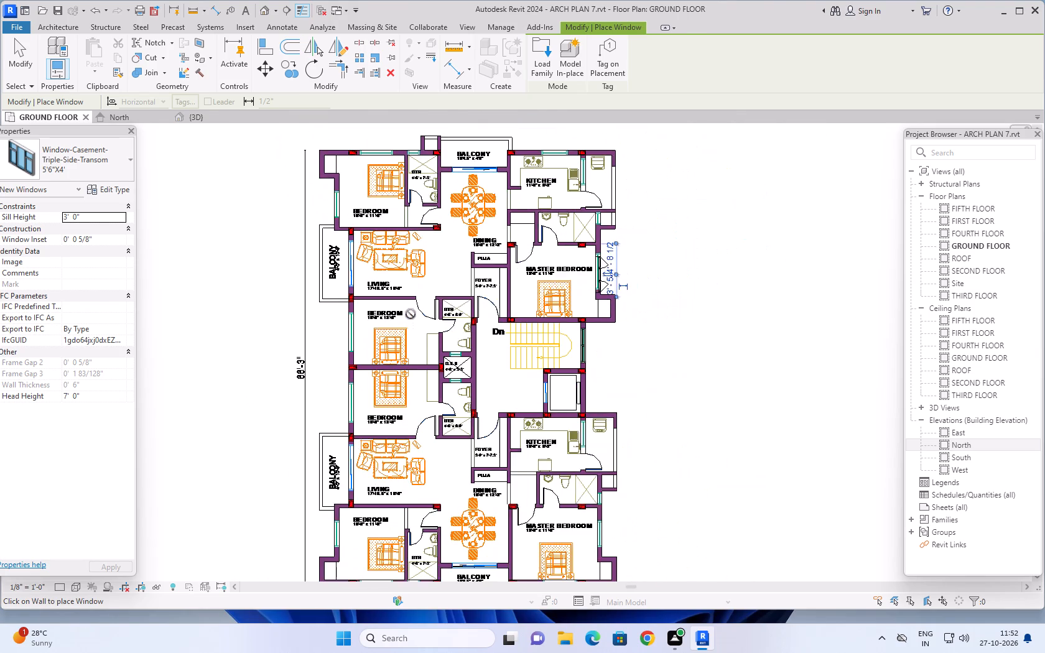
pyautogui.scroll(-2, 411, 313)
pyautogui.moveTo(429, 282); pyautogui.dragTo(420, 333, button='middle')
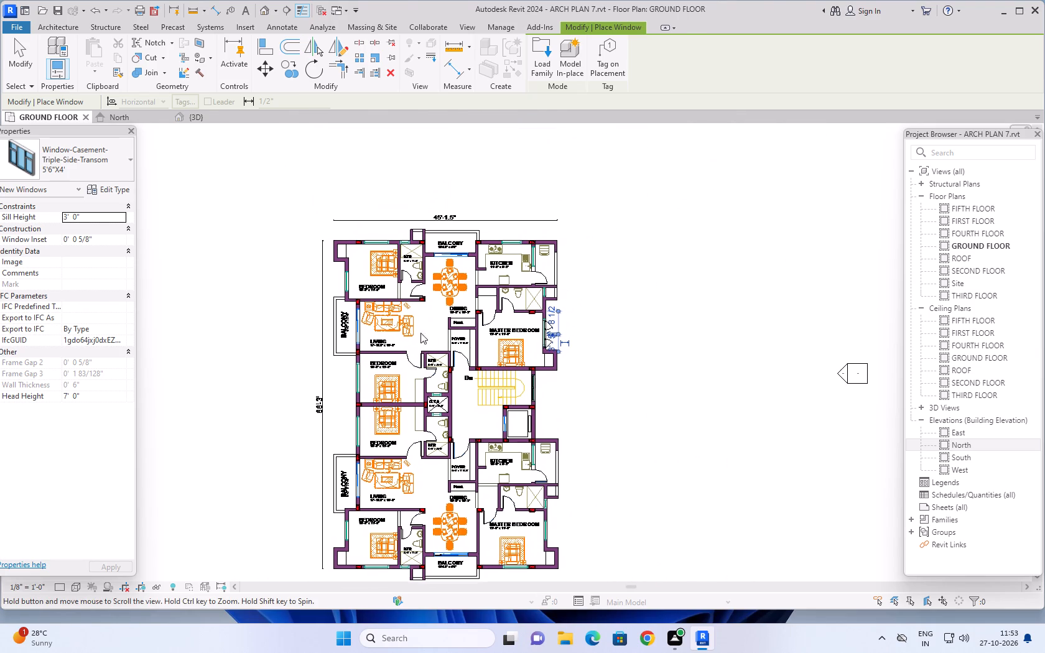
pyautogui.scroll(5, 429, 325)
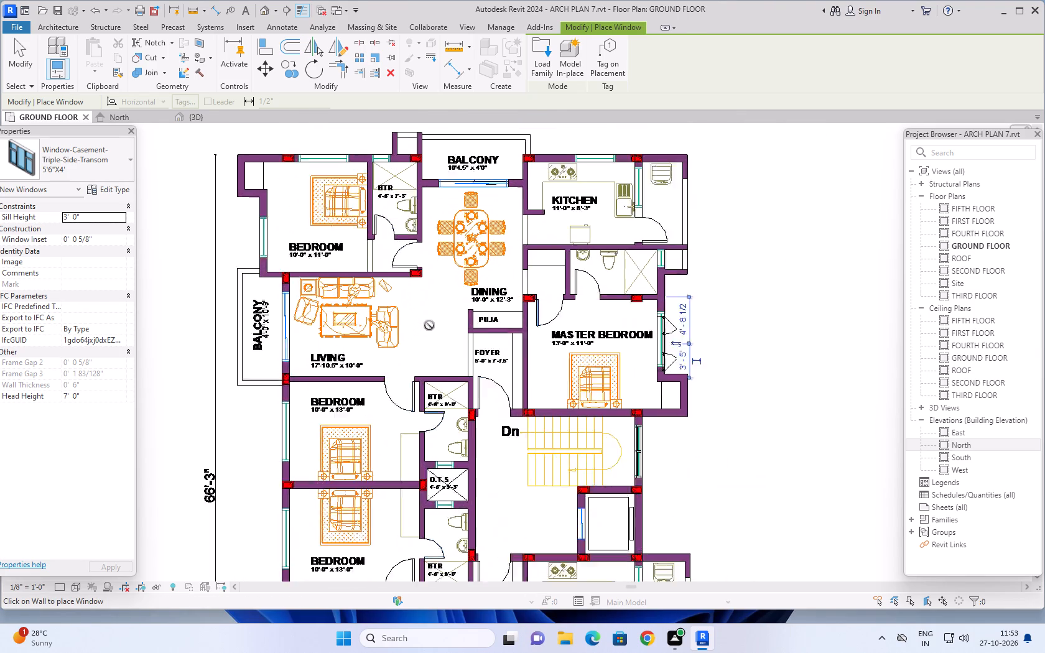
pyautogui.scroll(2, 429, 325)
pyautogui.scroll(-3, 430, 322)
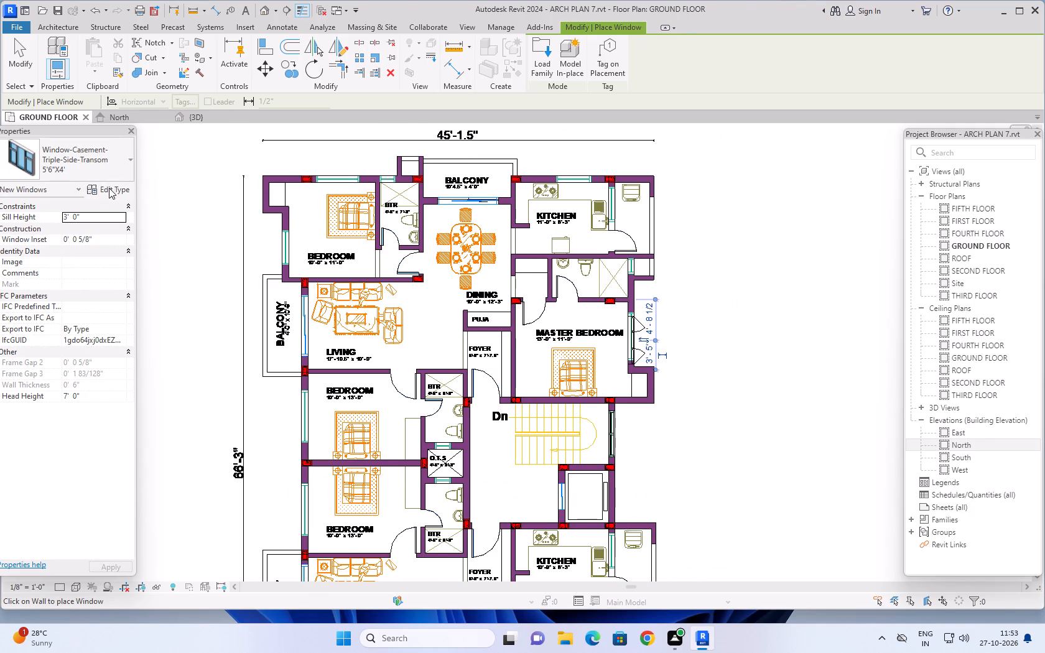
# Measure the width of the balcony opening in the upper living room's west wall with an Aligned dimension, without placing it.
pyautogui.click(213, 7)
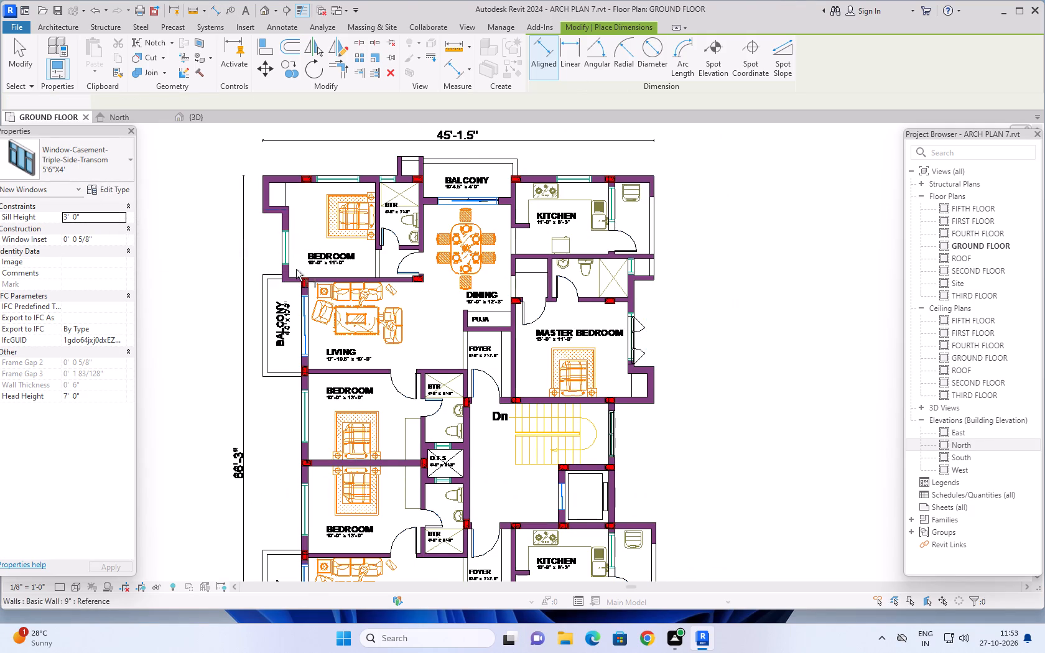
pyautogui.scroll(20, 299, 273)
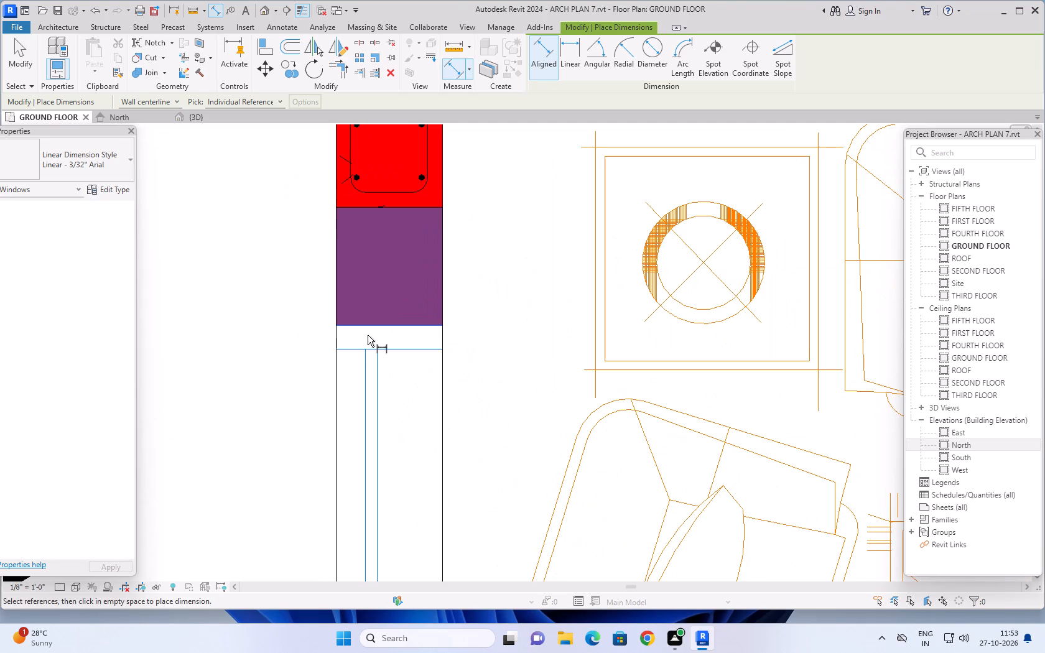
pyautogui.click(369, 327)
pyautogui.scroll(-10, 384, 437)
pyautogui.moveTo(405, 480); pyautogui.dragTo(395, 259, button='middle')
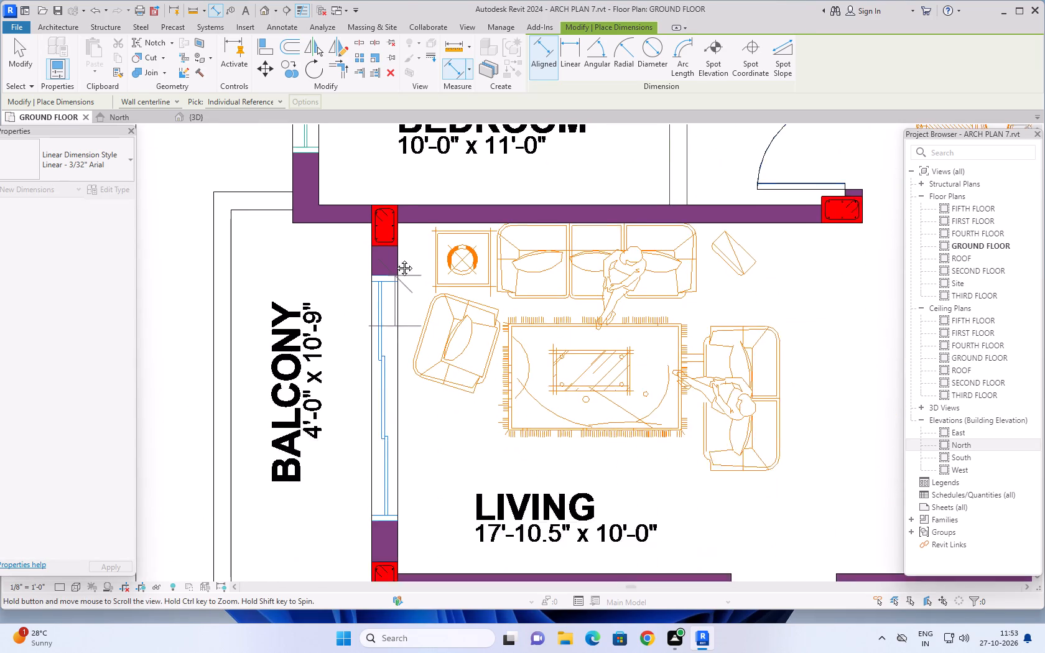
pyautogui.moveTo(395, 259); pyautogui.dragTo(397, 243, button='middle')
pyautogui.scroll(5, 405, 439)
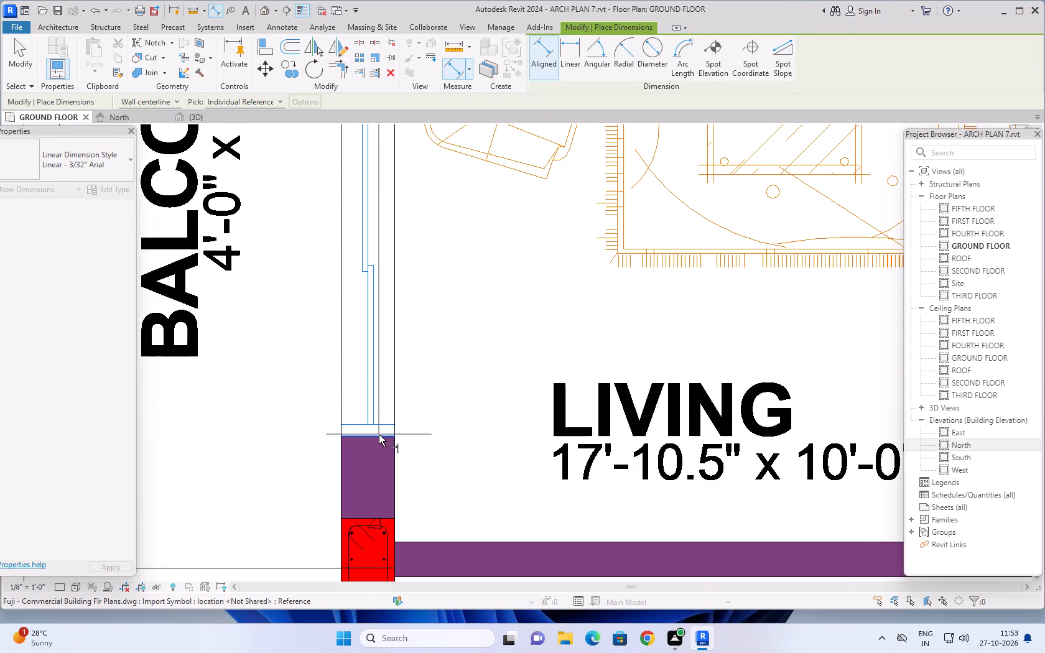
pyautogui.scroll(5, 376, 437)
pyautogui.click(370, 434)
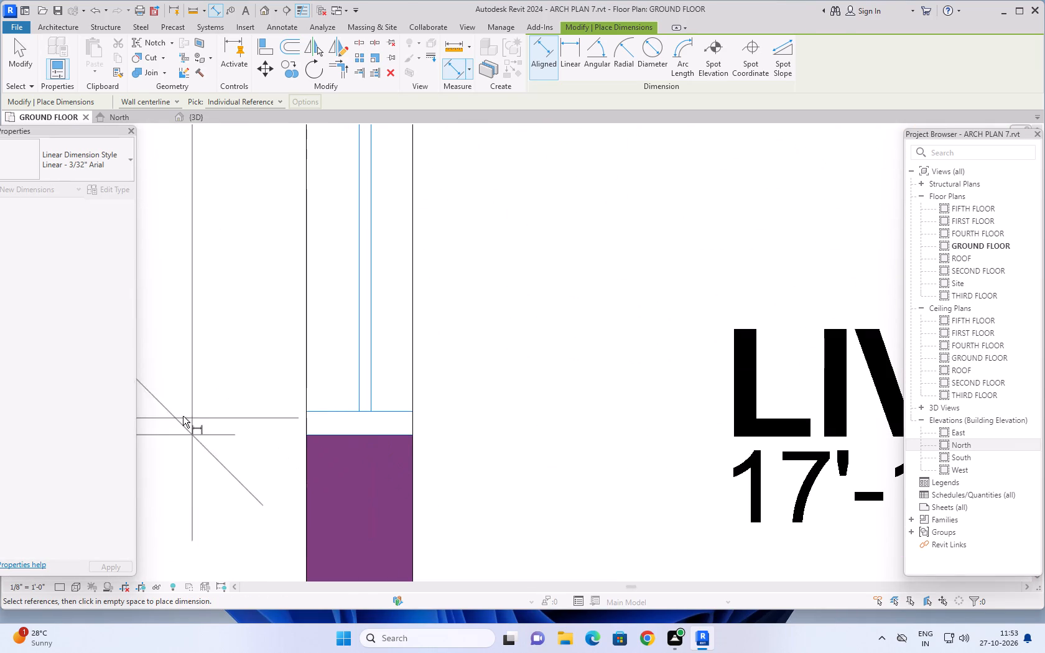
pyautogui.scroll(-7, 186, 417)
pyautogui.moveTo(203, 421); pyautogui.dragTo(412, 442, button='middle')
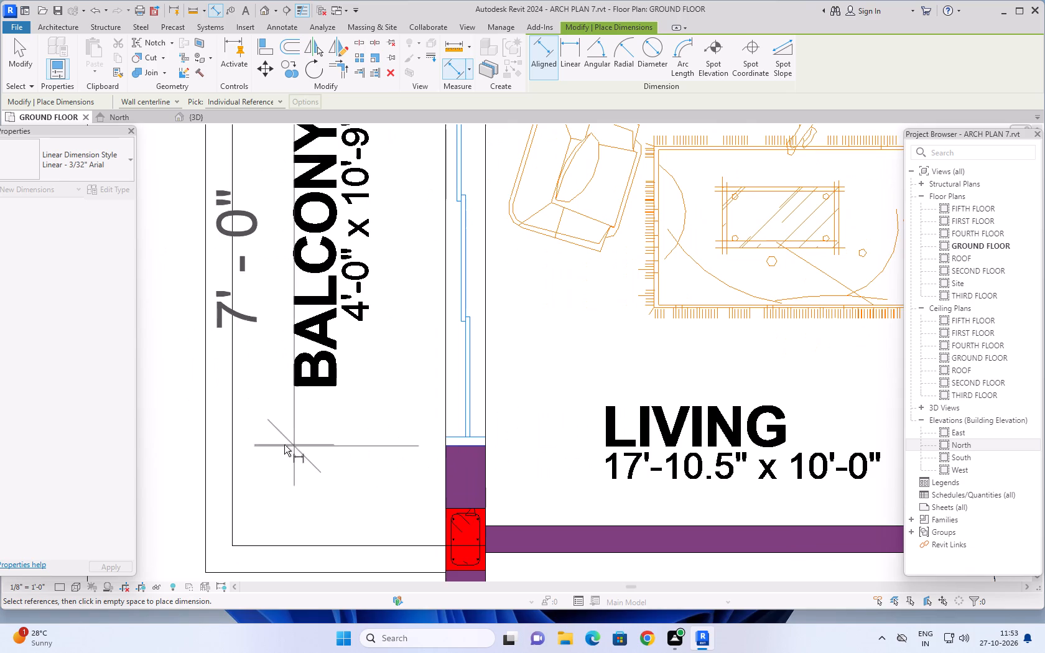
pyautogui.scroll(-7, 243, 445)
pyautogui.press('Escape')
pyautogui.scroll(-3, 208, 444)
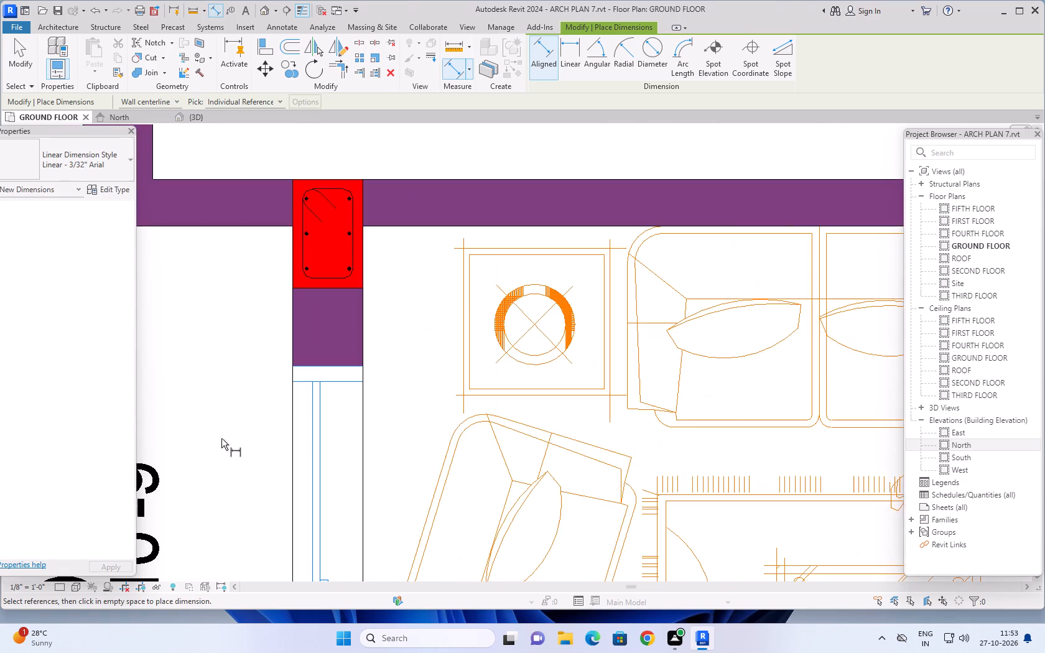
pyautogui.scroll(-7, 221, 438)
pyautogui.moveTo(233, 445); pyautogui.dragTo(293, 375, button='middle')
pyautogui.scroll(-6, 292, 380)
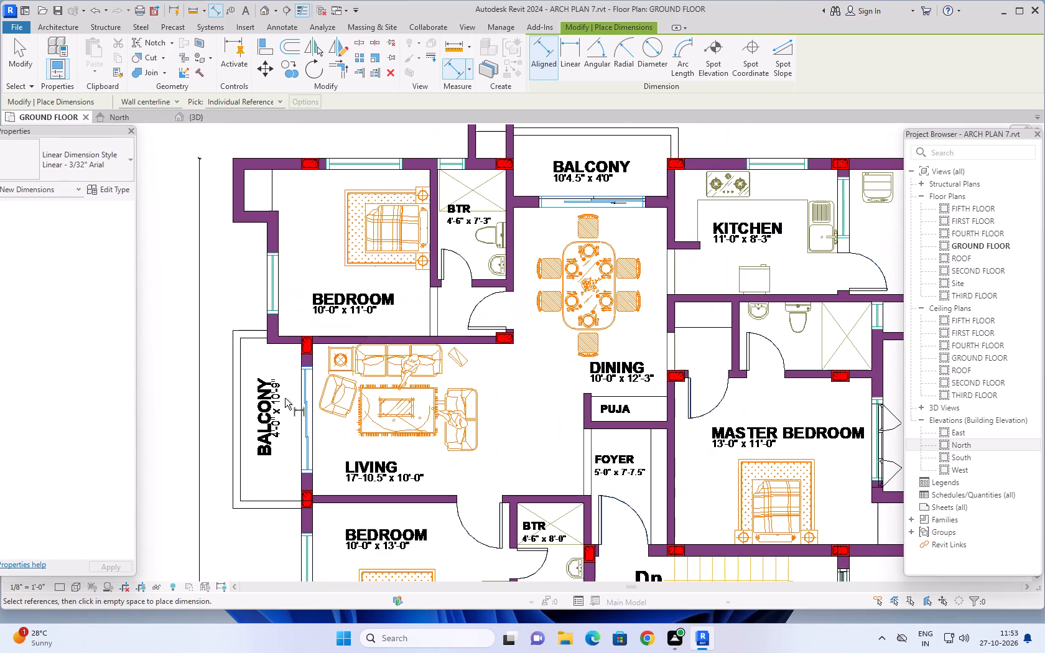
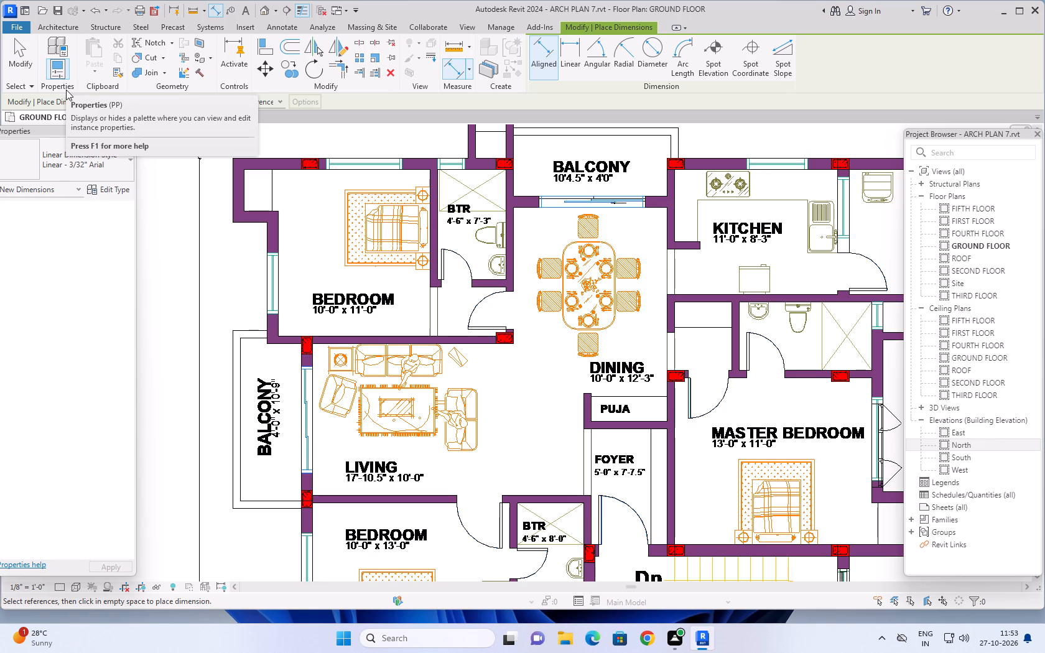
# Start the Door command for the west balcony openings and save the project.
pyautogui.scroll(-3, 66, 90)
pyautogui.scroll(-1, 183, 350)
pyautogui.moveTo(186, 333); pyautogui.dragTo(211, 220, button='middle')
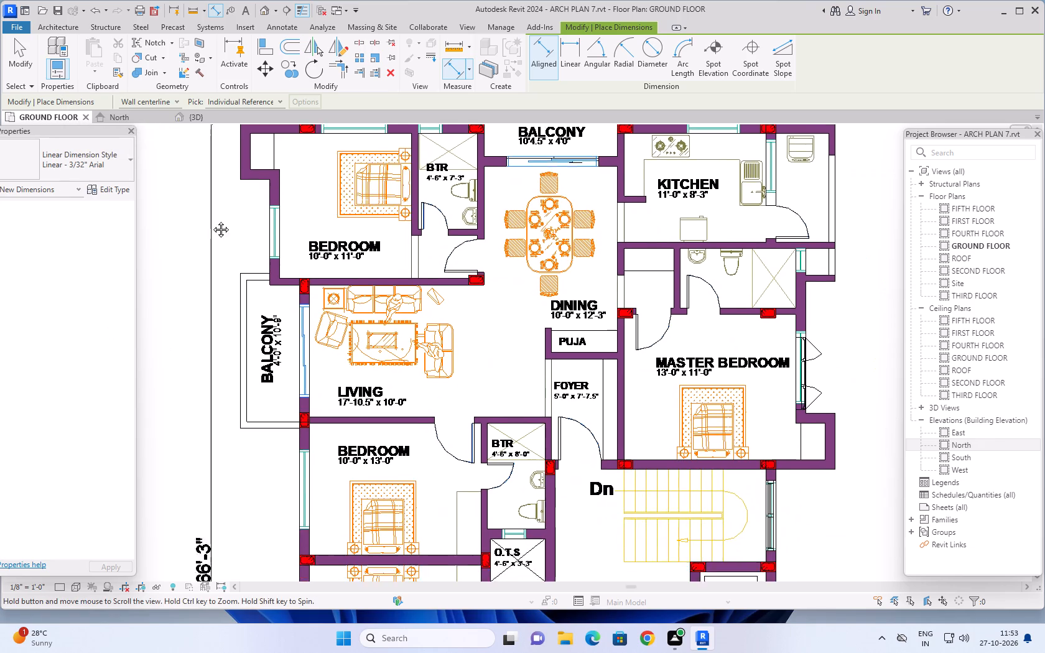
pyautogui.moveTo(211, 220); pyautogui.dragTo(230, 157, button='middle')
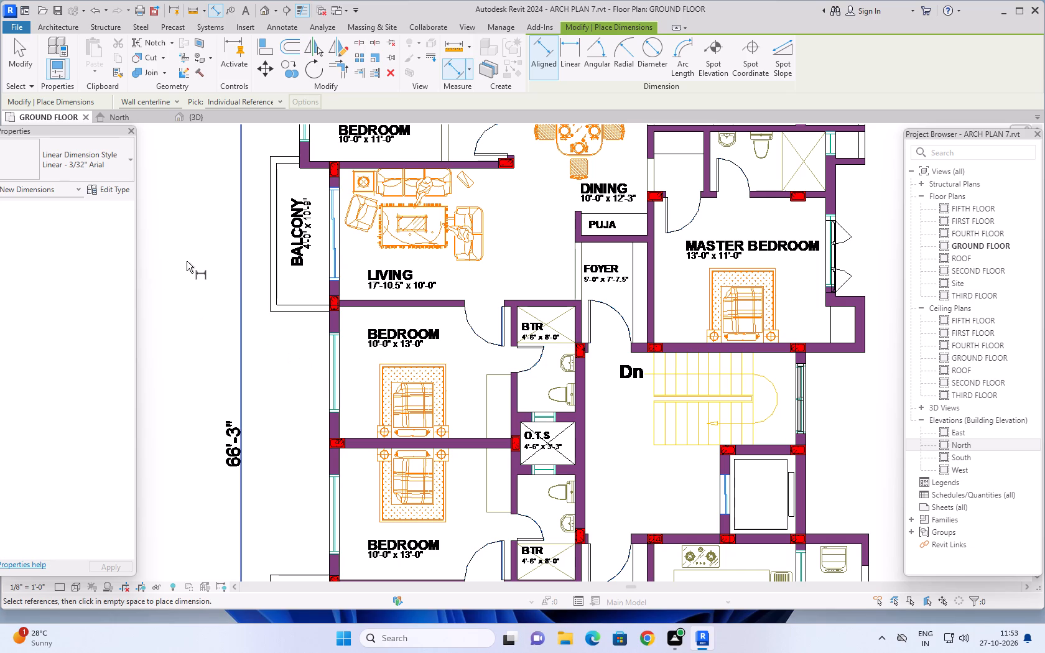
pyautogui.click(64, 27)
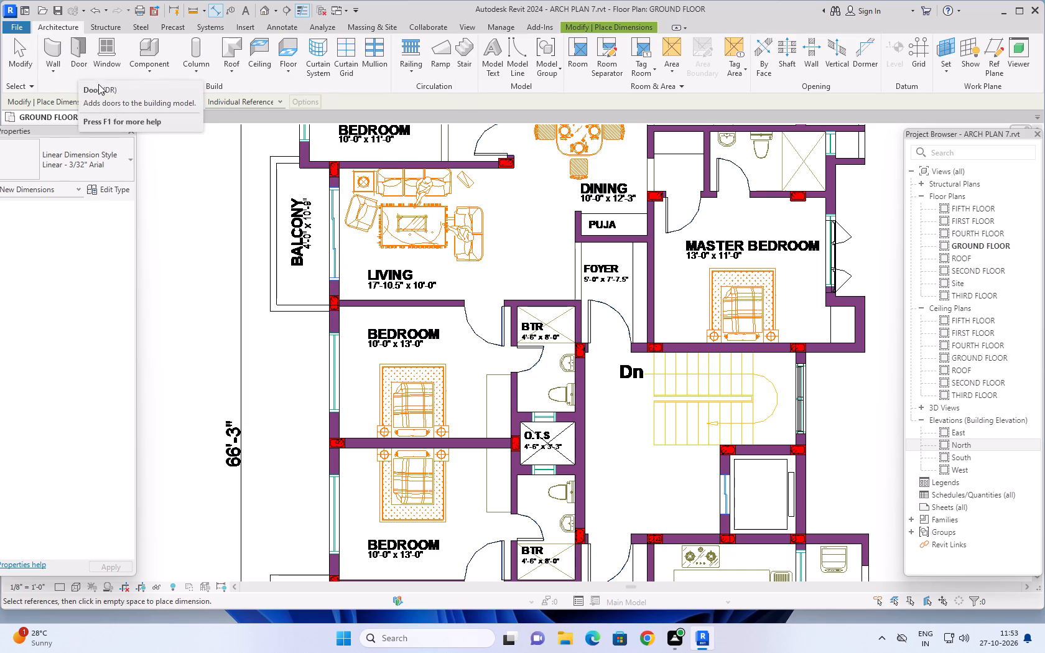
pyautogui.click(77, 50)
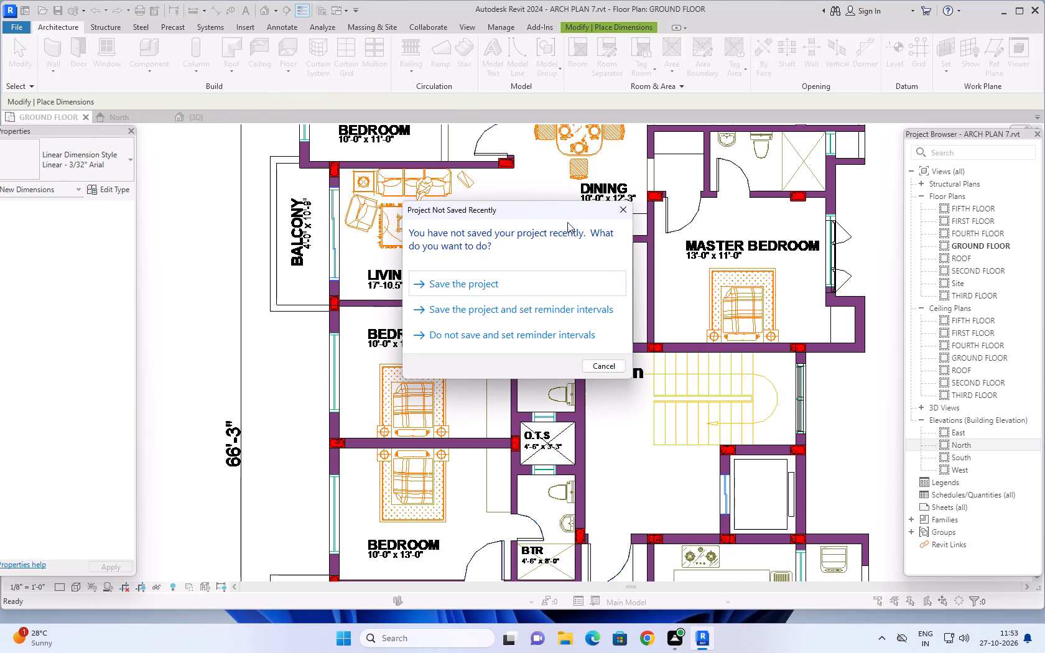
pyautogui.click(618, 208)
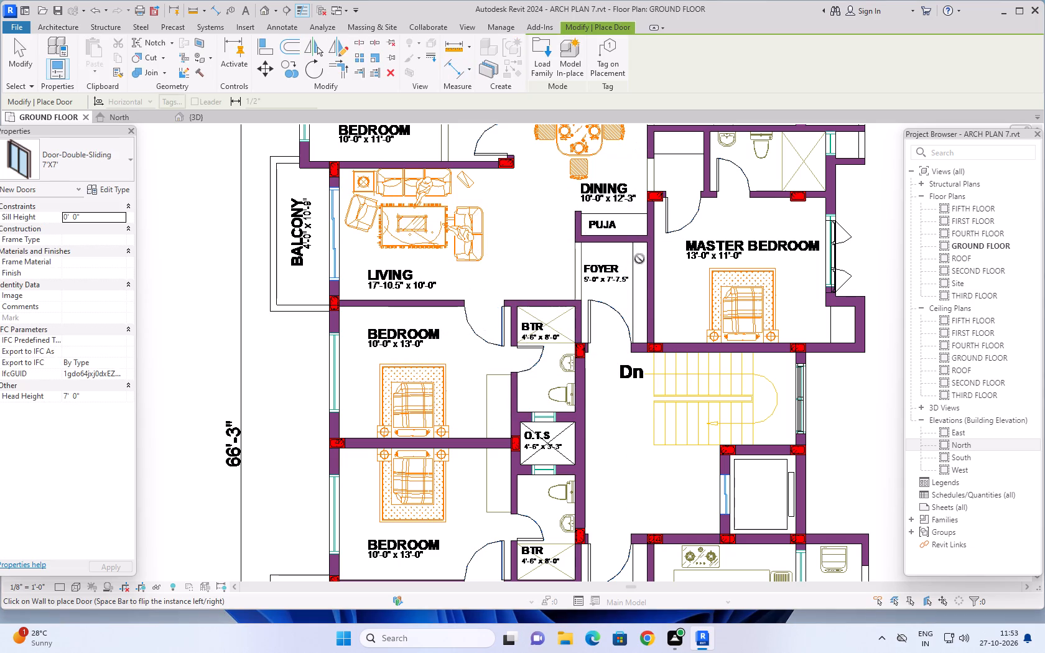
pyautogui.hotkey('ctrl', 's')
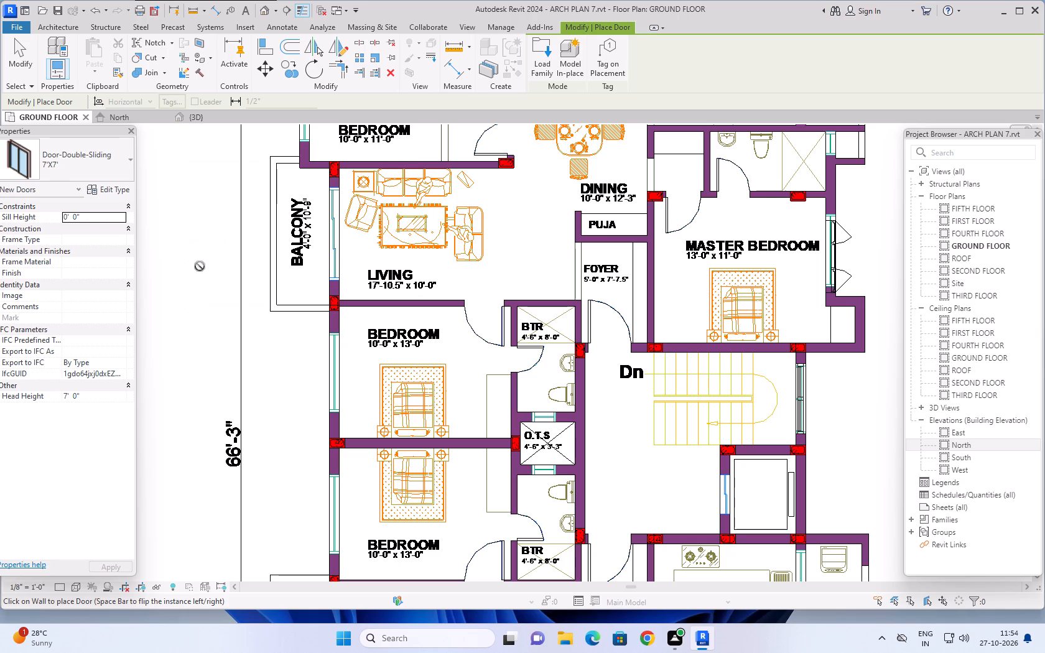
# Place a 7'X7' Door-Double-Sliding in the balcony opening of the upper living room's west wall.
pyautogui.click(69, 30)
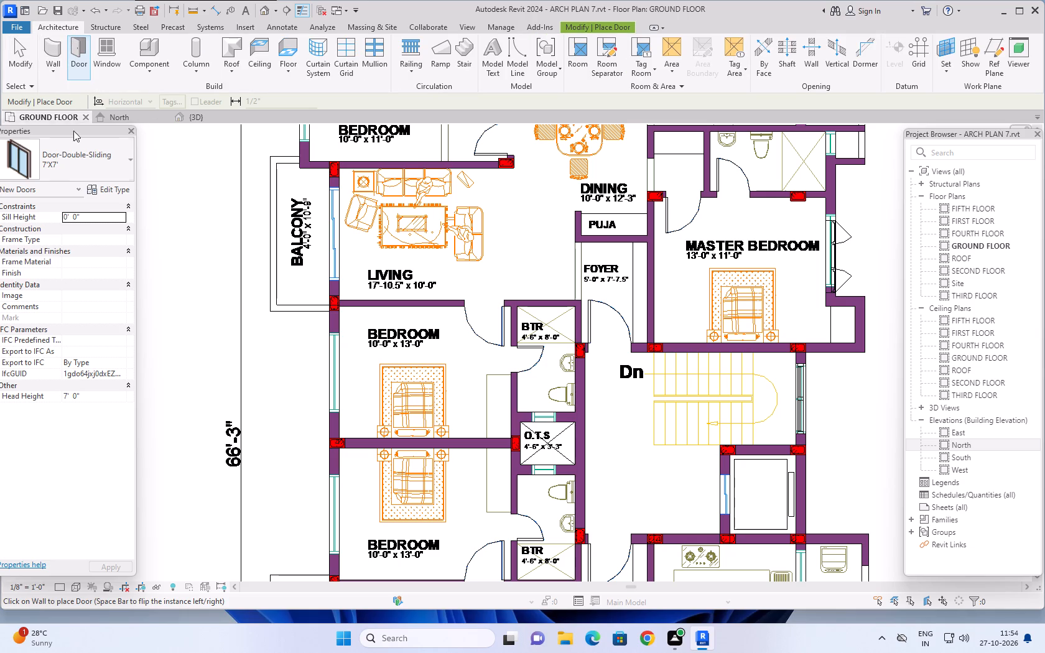
pyautogui.scroll(3, 341, 246)
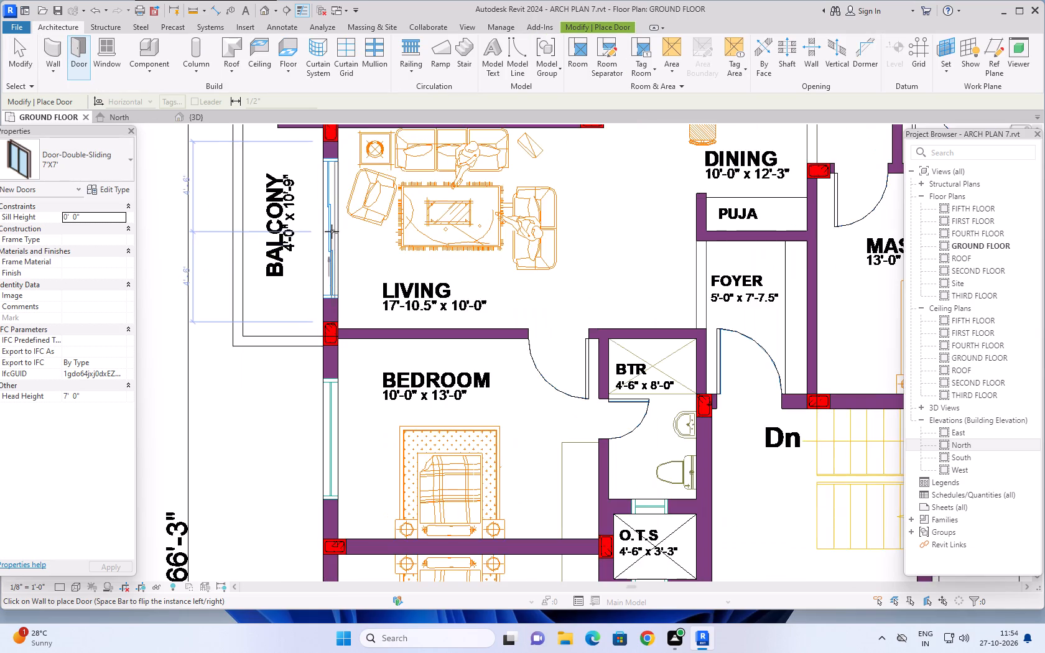
pyautogui.scroll(5, 332, 231)
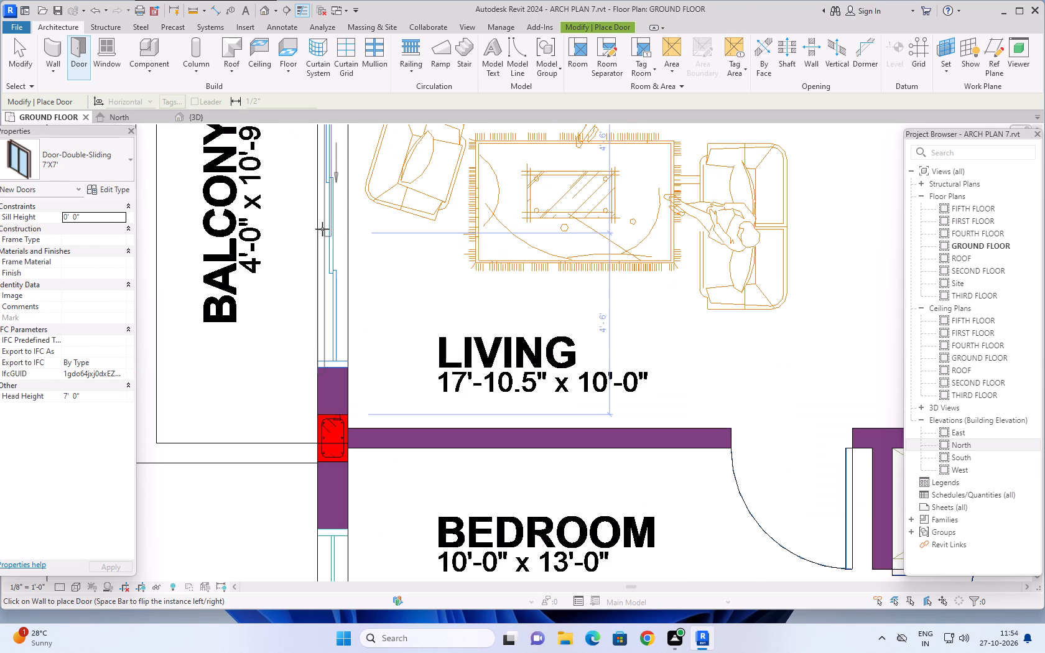
pyautogui.moveTo(322, 229); pyautogui.dragTo(307, 328, button='middle')
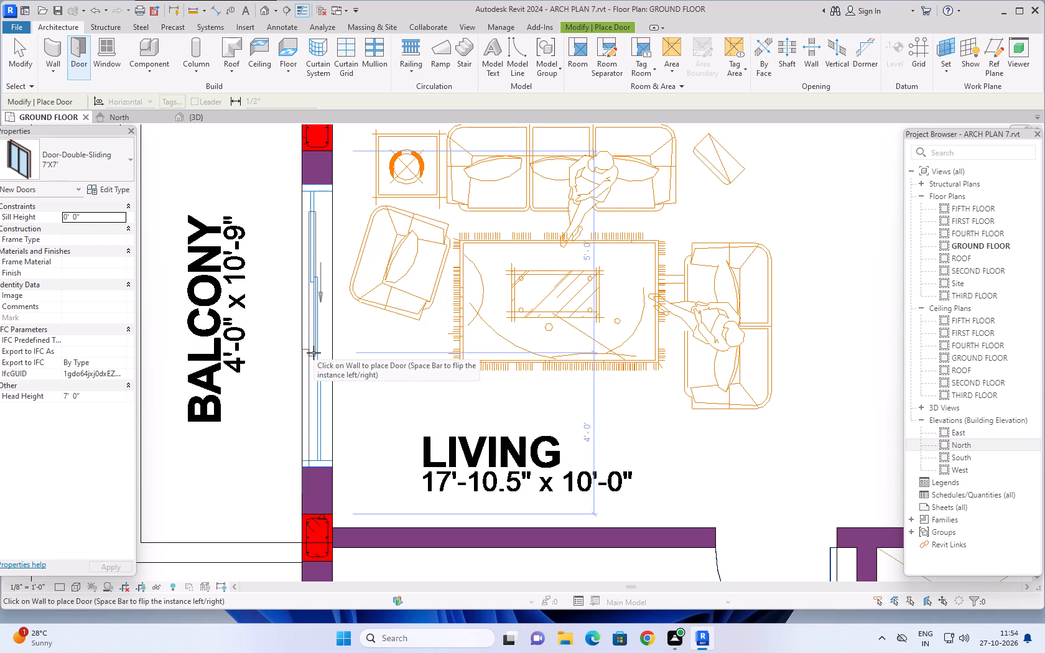
pyautogui.click(313, 353)
# Place a 7'X7' Door-Double-Sliding in the balcony opening of the lower living room's west wall.
pyautogui.scroll(-8, 296, 358)
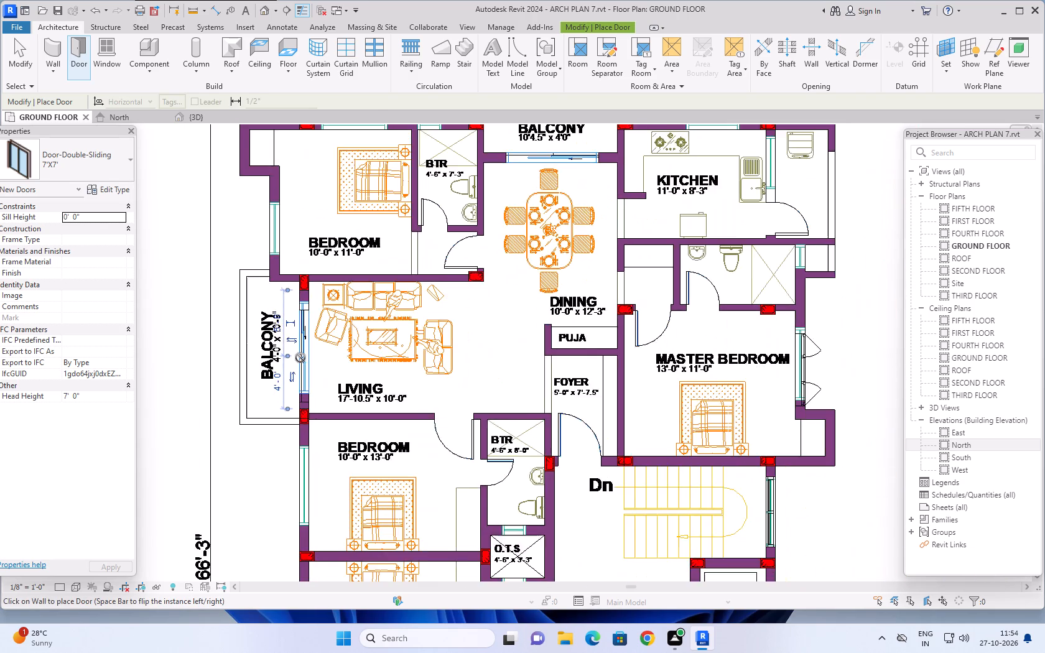
pyautogui.scroll(-5, 300, 358)
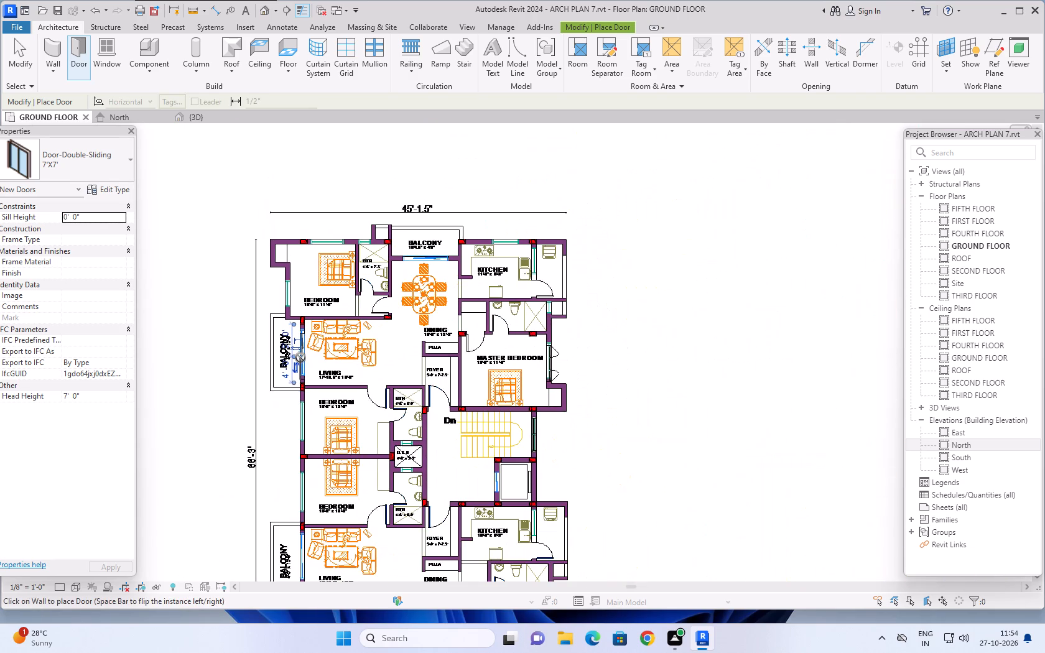
pyautogui.scroll(-3, 300, 358)
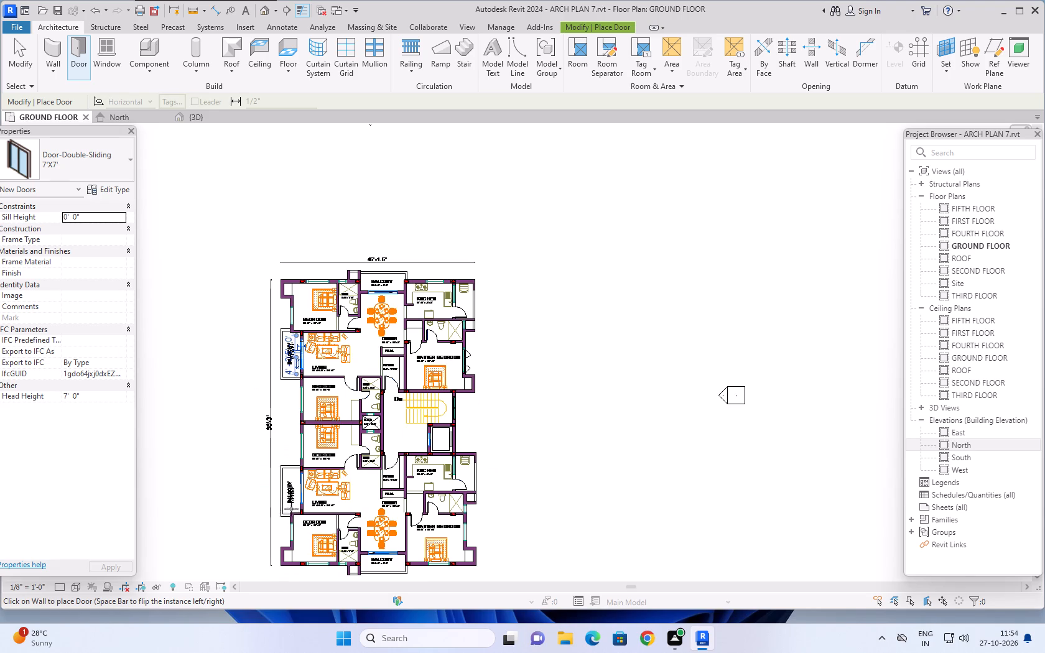
pyautogui.scroll(13, 302, 502)
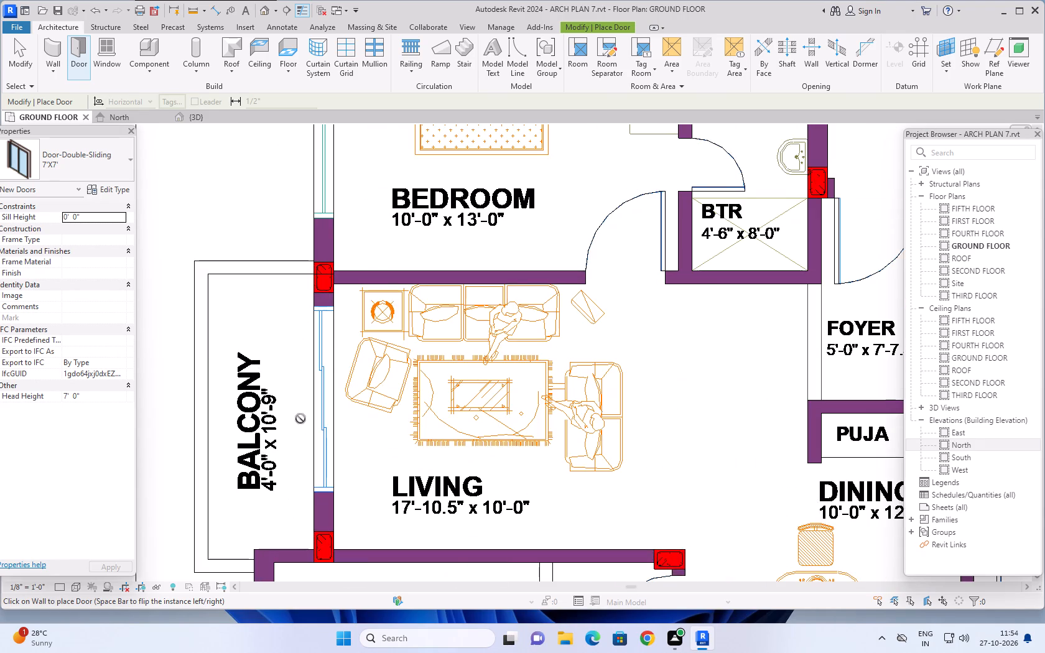
pyautogui.scroll(3, 301, 414)
pyautogui.scroll(1, 313, 356)
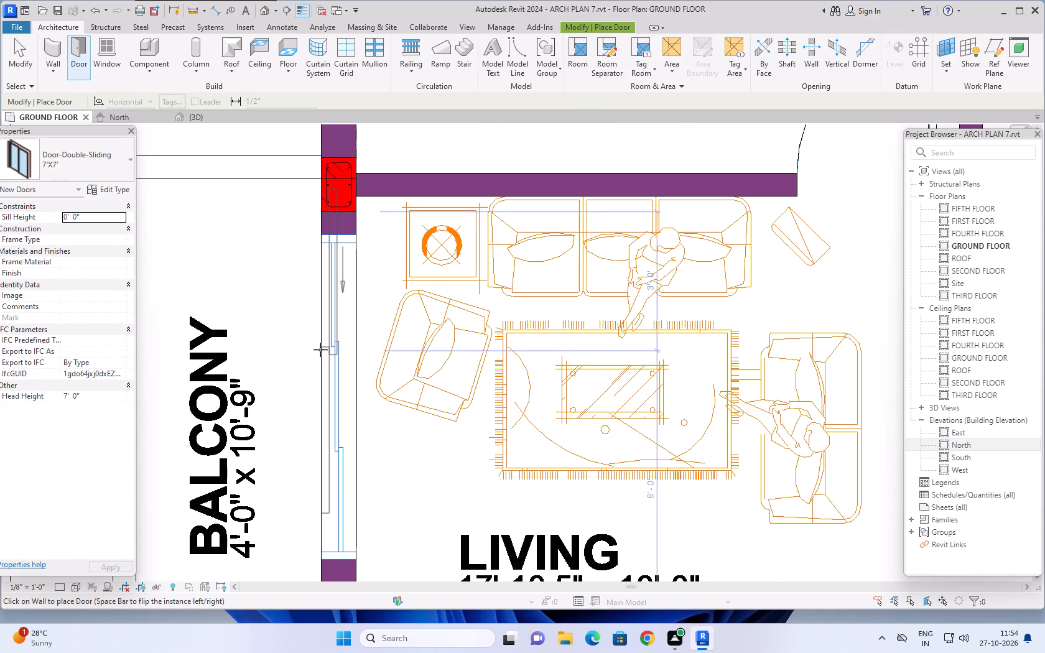
pyautogui.click(319, 416)
# Align the lower living room's sliding door with the north edge of its CAD balcony opening.
pyautogui.scroll(-6, 287, 368)
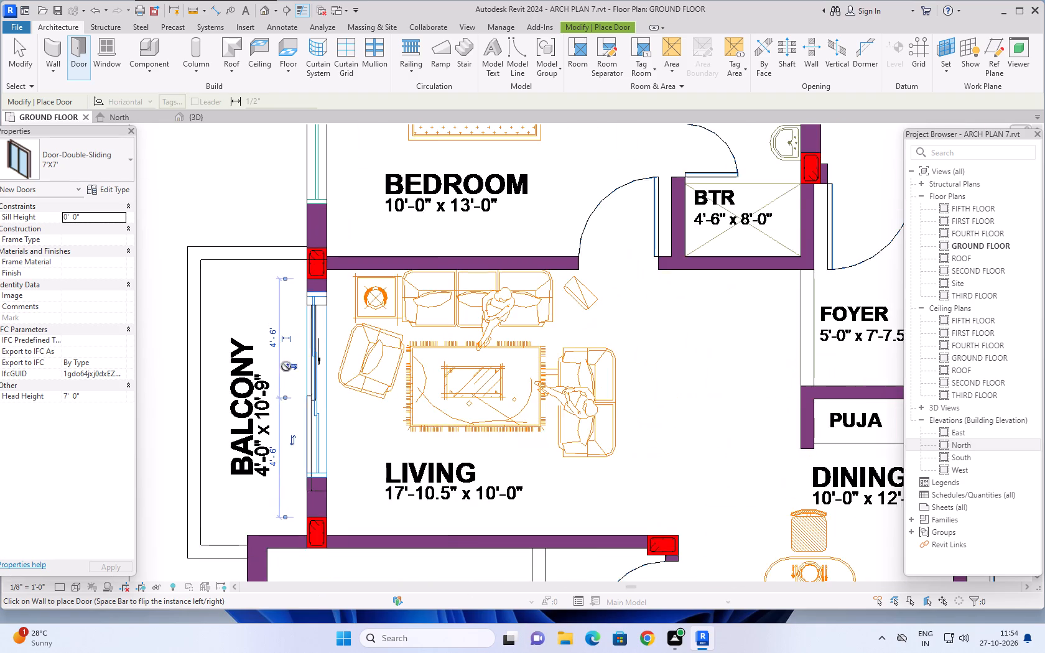
pyautogui.scroll(-1, 286, 366)
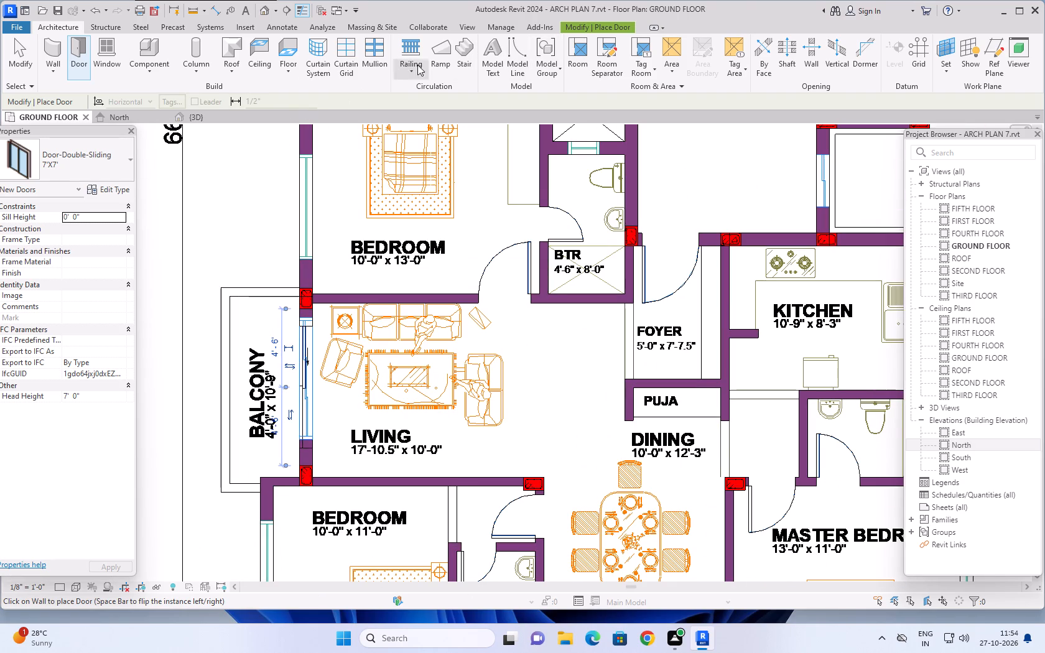
pyautogui.click(573, 28)
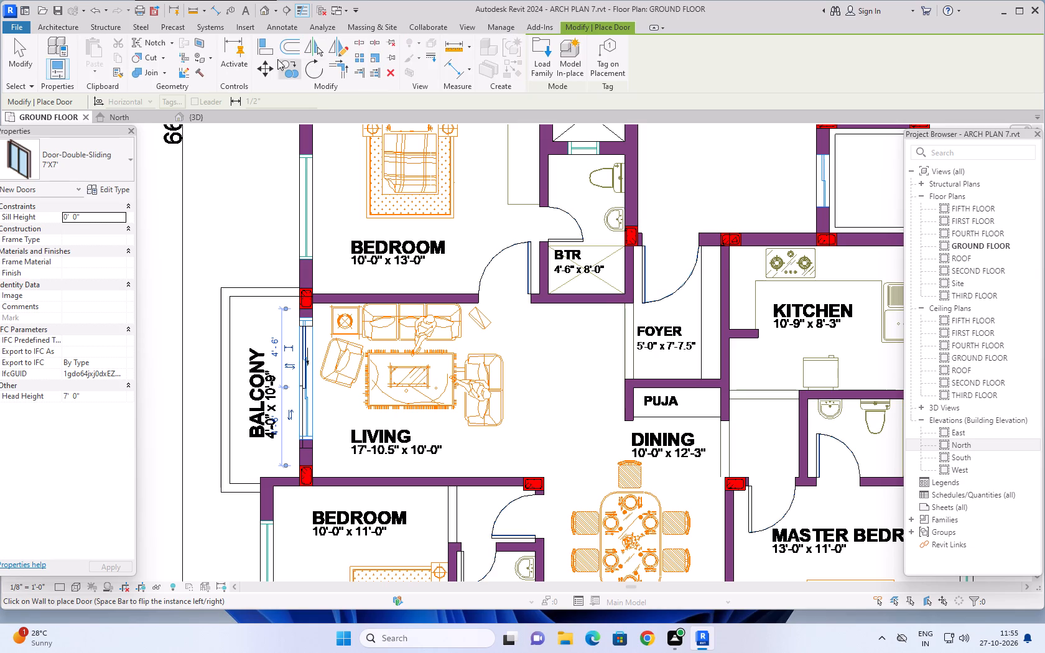
pyautogui.click(269, 50)
pyautogui.scroll(4, 273, 273)
pyautogui.scroll(4, 304, 346)
pyautogui.scroll(5, 362, 368)
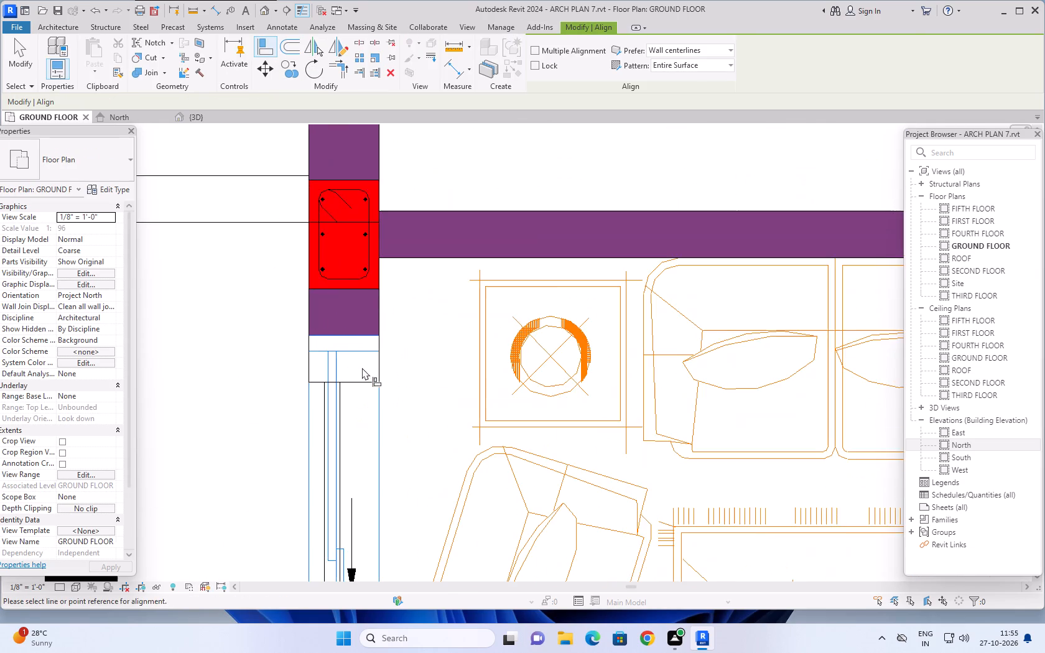
pyautogui.scroll(5, 377, 354)
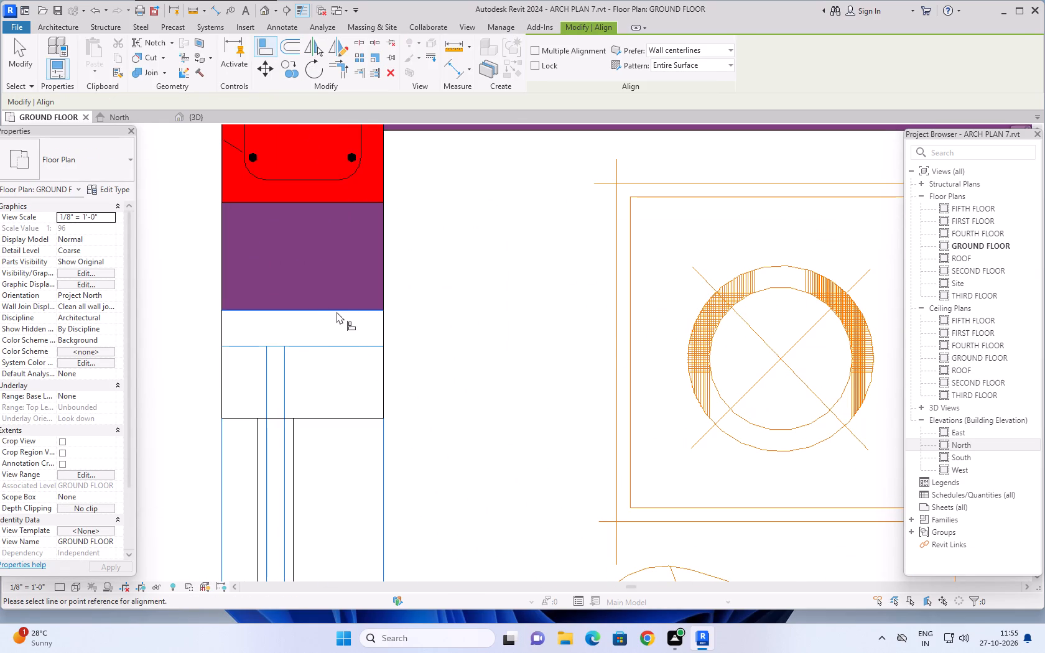
pyautogui.click(337, 310)
pyautogui.click(341, 418)
pyautogui.scroll(-1, 461, 366)
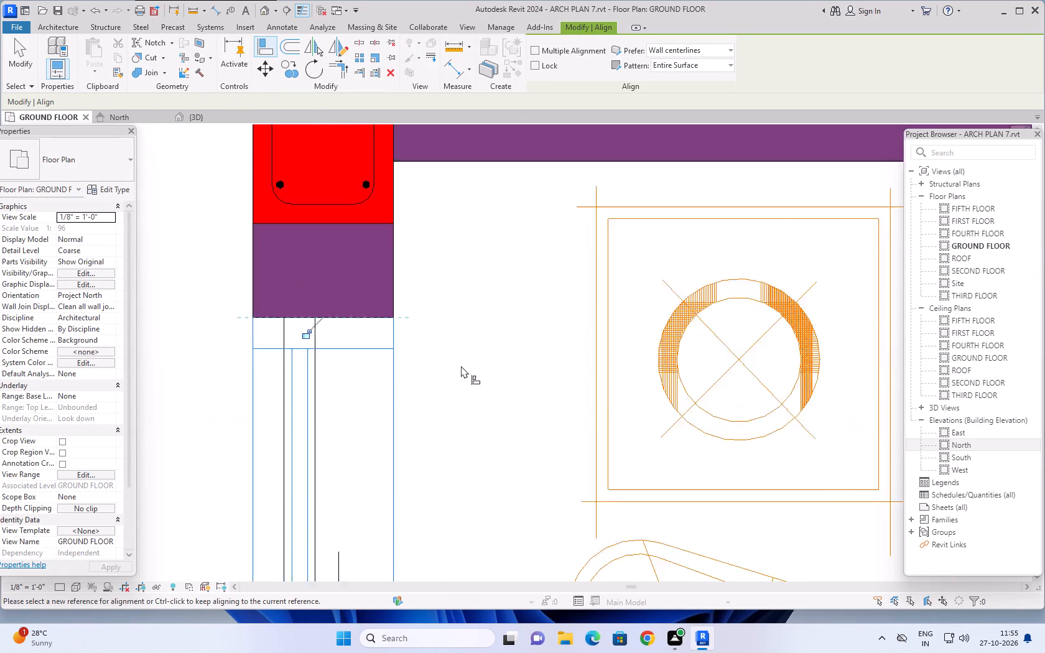
# Align the upper living room's sliding door with the south edge of its CAD balcony opening.
pyautogui.scroll(-12, 461, 366)
pyautogui.moveTo(463, 395); pyautogui.dragTo(418, 267, button='middle')
pyautogui.scroll(-6, 338, 303)
pyautogui.moveTo(315, 211); pyautogui.dragTo(299, 507, button='middle')
pyautogui.scroll(-1, 298, 377)
pyautogui.moveTo(302, 354); pyautogui.dragTo(291, 501, button='middle')
pyautogui.scroll(2, 303, 345)
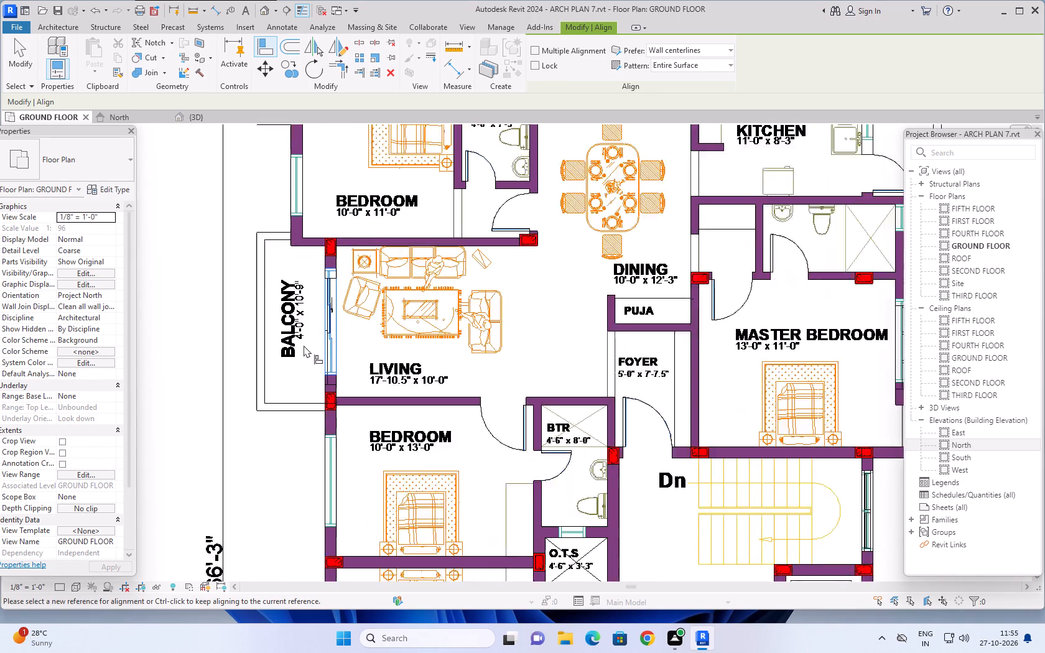
pyautogui.scroll(10, 304, 345)
pyautogui.moveTo(325, 364); pyautogui.dragTo(313, 369, button='middle')
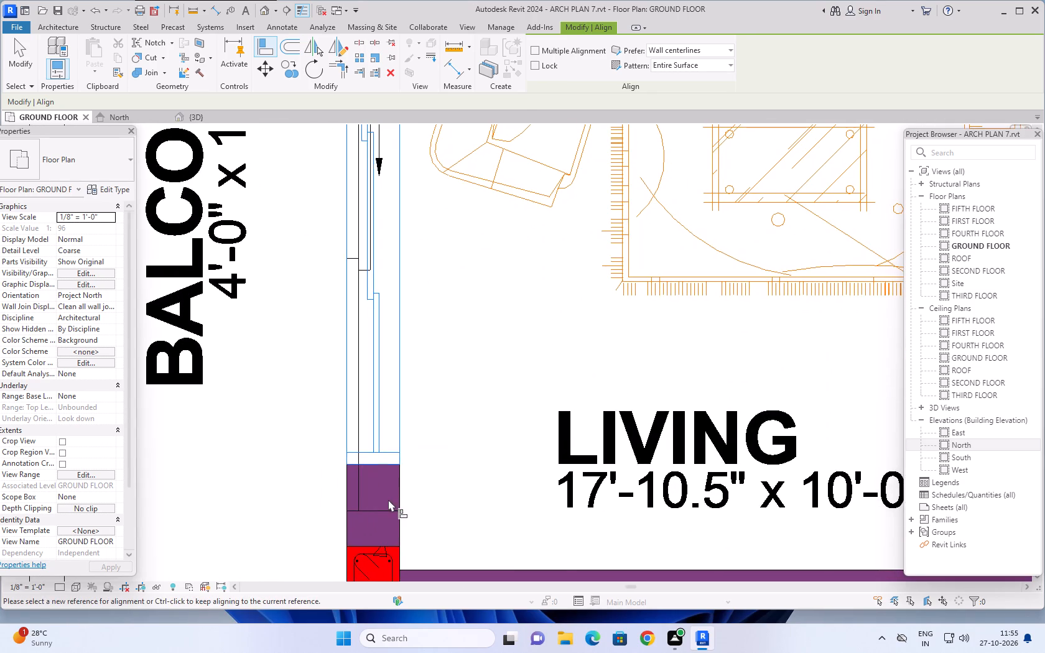
pyautogui.scroll(5, 394, 494)
pyautogui.click(386, 438)
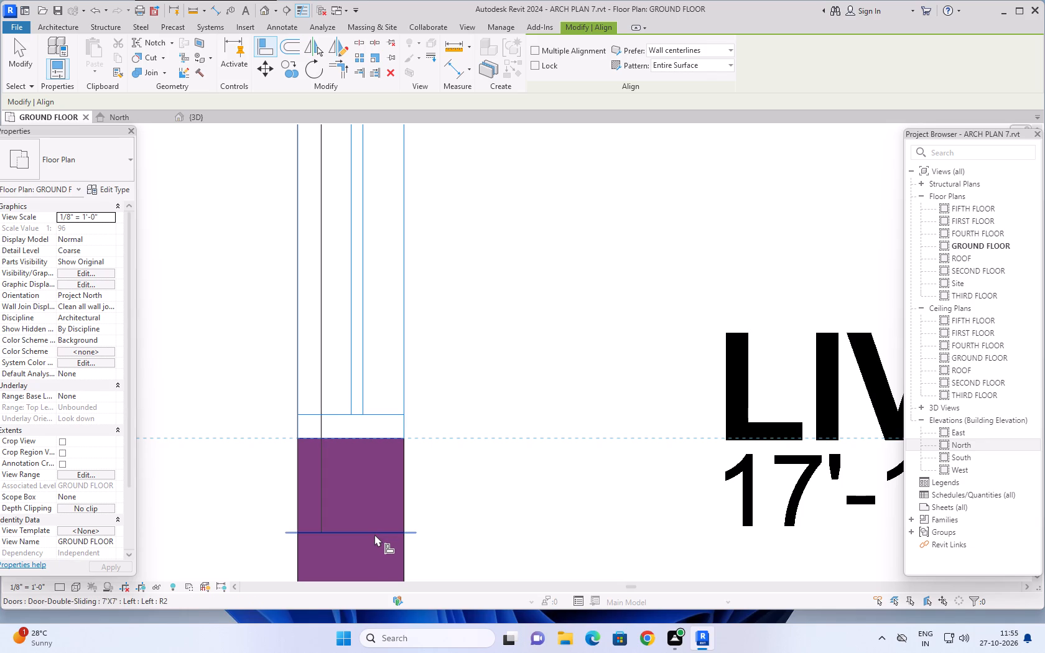
pyautogui.click(374, 534)
# Examine the whole ground-floor plan for the placed balcony doors and the remaining openings in both apartments.
pyautogui.scroll(-13, 490, 444)
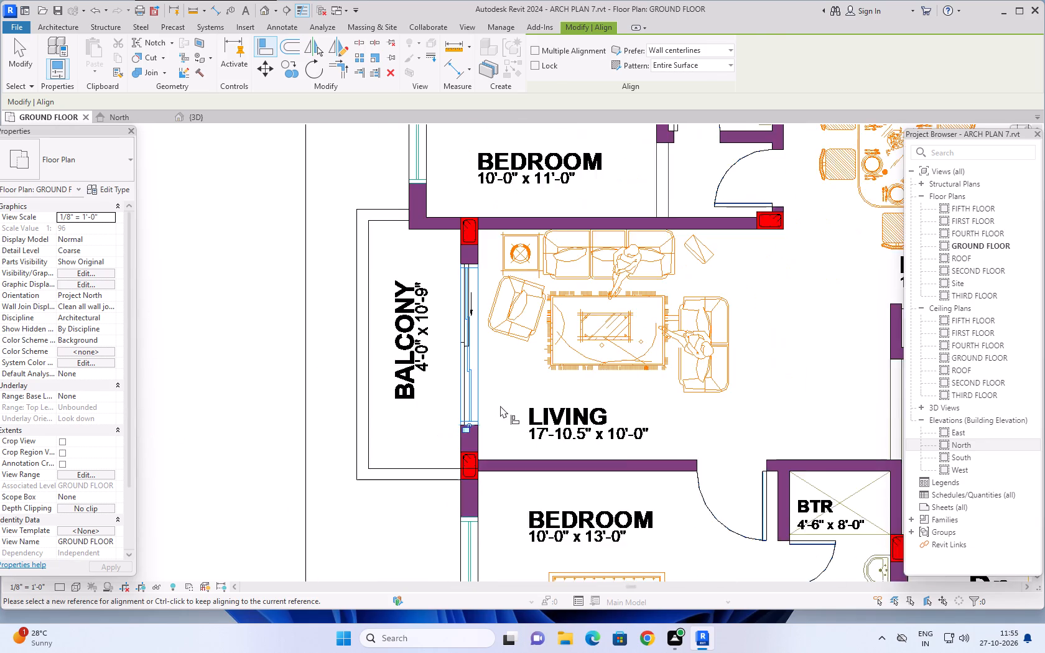
pyautogui.scroll(-3, 500, 405)
pyautogui.moveTo(509, 395); pyautogui.dragTo(460, 461, button='middle')
pyautogui.scroll(-2, 460, 461)
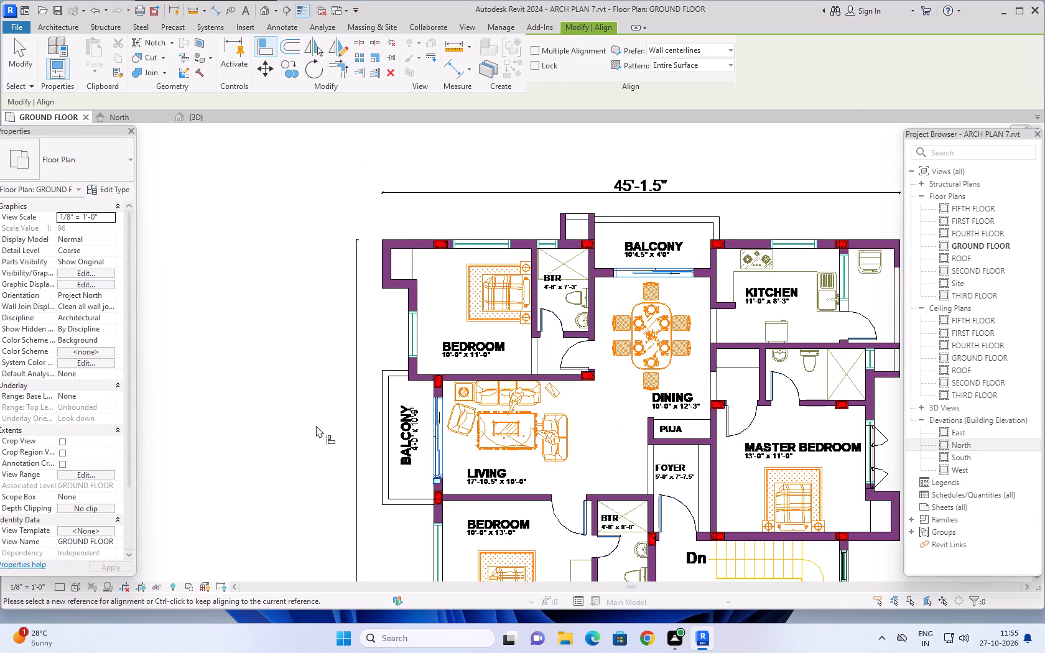
pyautogui.scroll(-1, 315, 425)
pyautogui.moveTo(315, 436); pyautogui.dragTo(269, 387, button='middle')
pyautogui.scroll(-2, 270, 386)
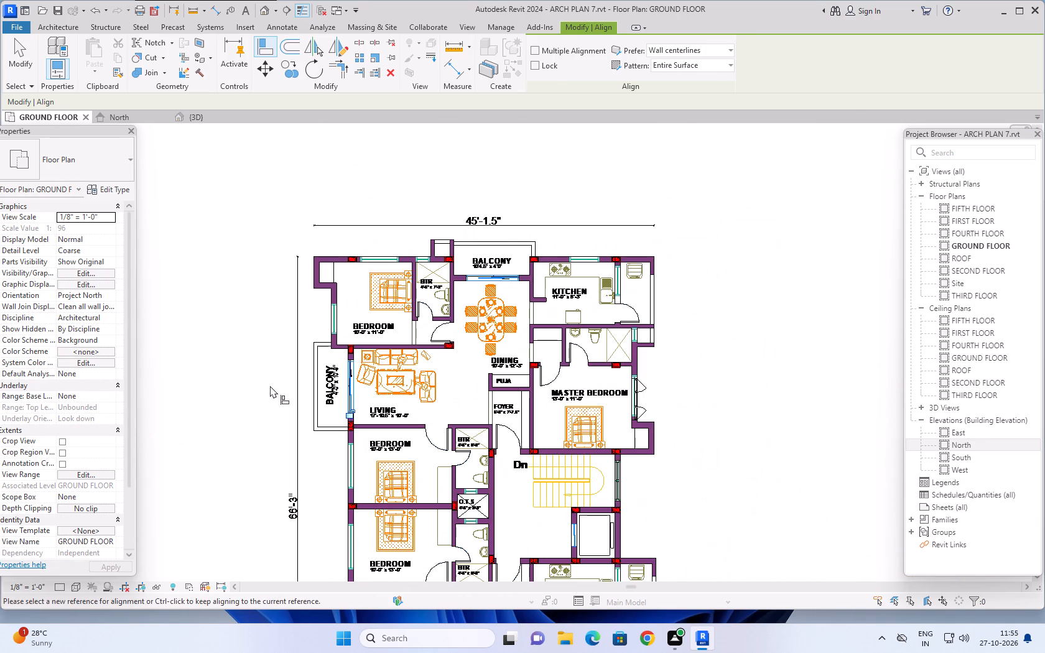
pyautogui.scroll(1, 268, 386)
pyautogui.scroll(-4, 266, 389)
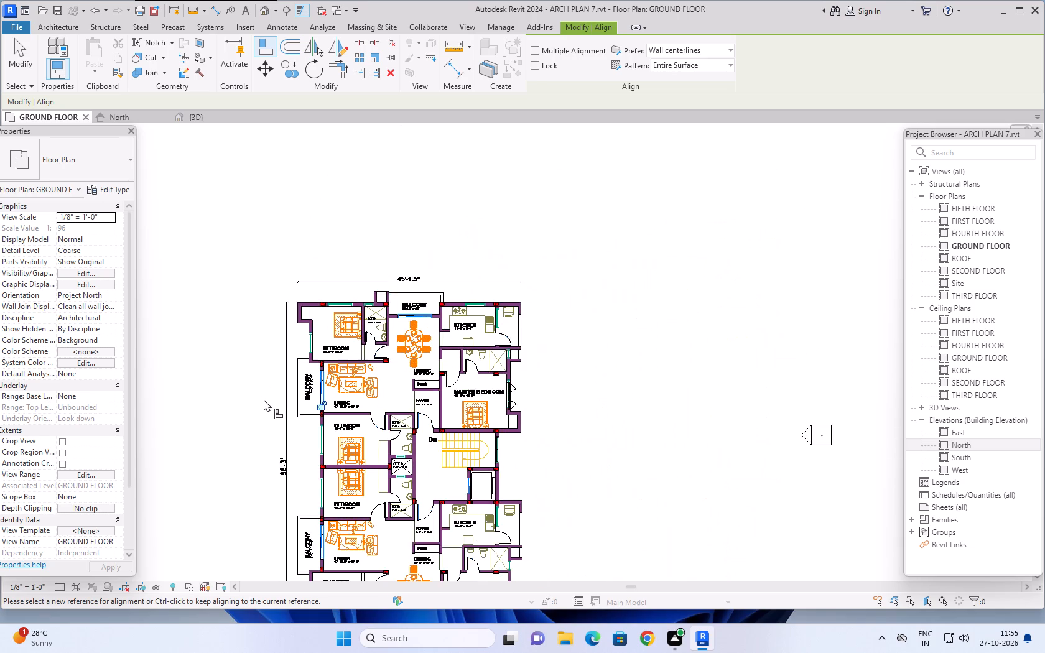
pyautogui.moveTo(264, 399); pyautogui.dragTo(246, 302, button='middle')
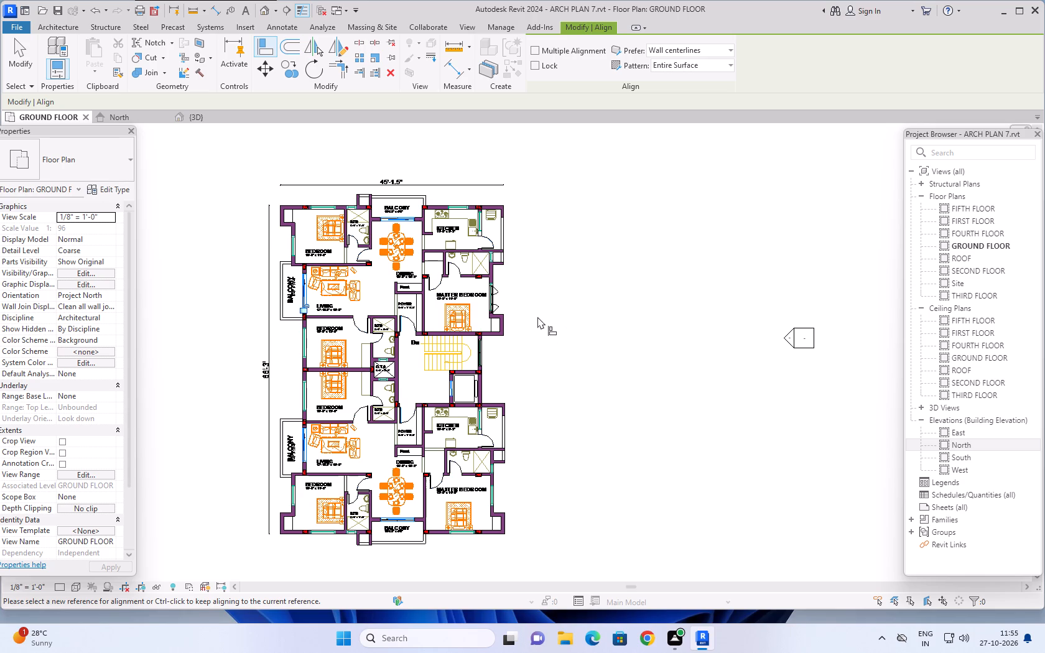
pyautogui.scroll(-1, 539, 314)
pyautogui.moveTo(562, 303); pyautogui.dragTo(579, 350, button='middle')
pyautogui.scroll(4, 384, 243)
pyautogui.scroll(1, 541, 231)
pyautogui.moveTo(542, 238); pyautogui.dragTo(537, 205, button='middle')
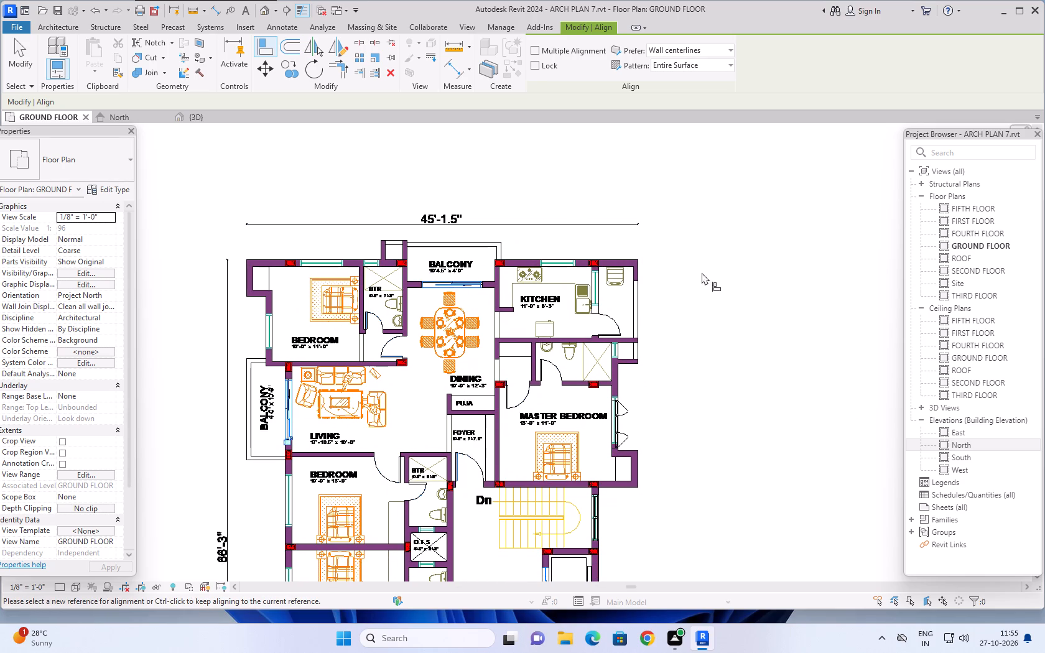
pyautogui.scroll(-1, 701, 333)
pyautogui.moveTo(701, 331); pyautogui.dragTo(707, 276, button='middle')
pyautogui.scroll(1, 710, 282)
pyautogui.scroll(-1, 711, 299)
pyautogui.moveTo(721, 378); pyautogui.dragTo(719, 372, button='middle')
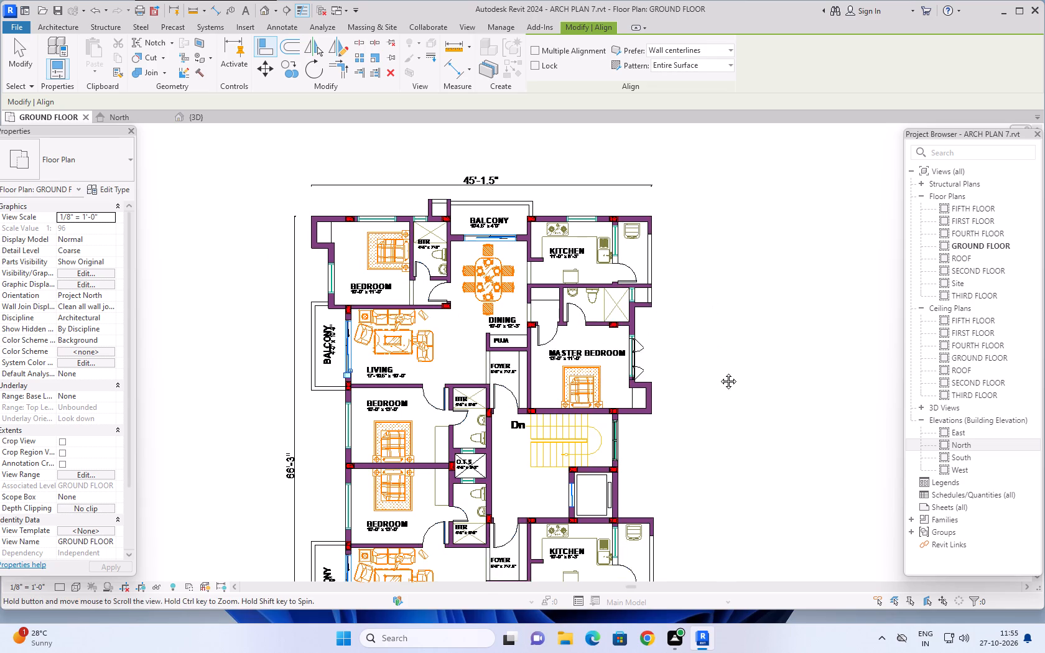
pyautogui.moveTo(719, 372); pyautogui.dragTo(717, 360, button='middle')
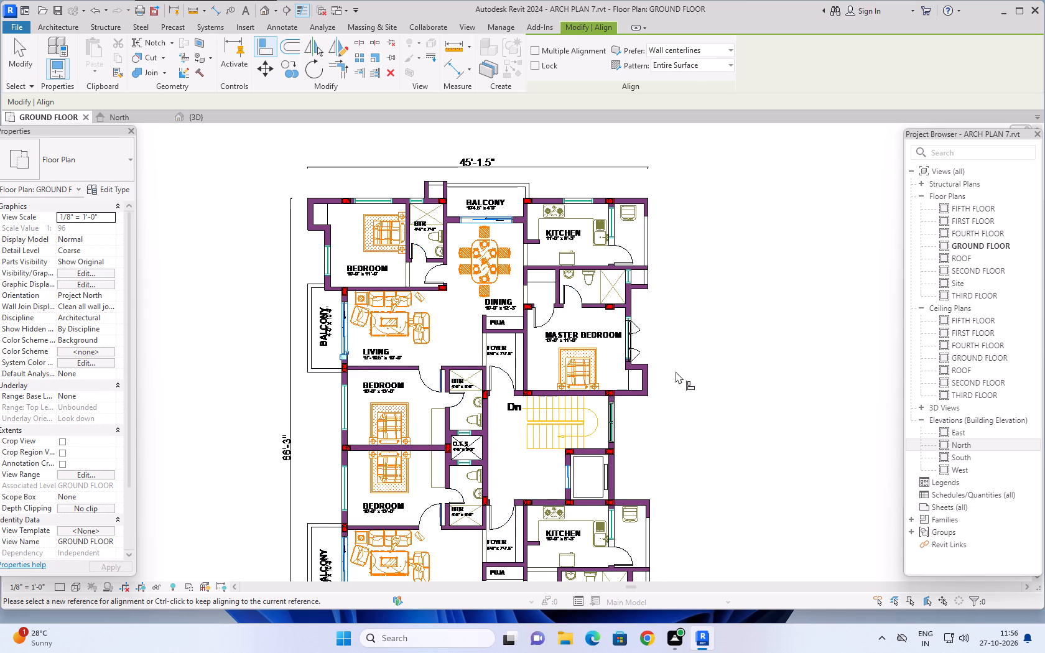
pyautogui.scroll(-2, 676, 371)
pyautogui.moveTo(692, 376); pyautogui.dragTo(681, 384, button='middle')
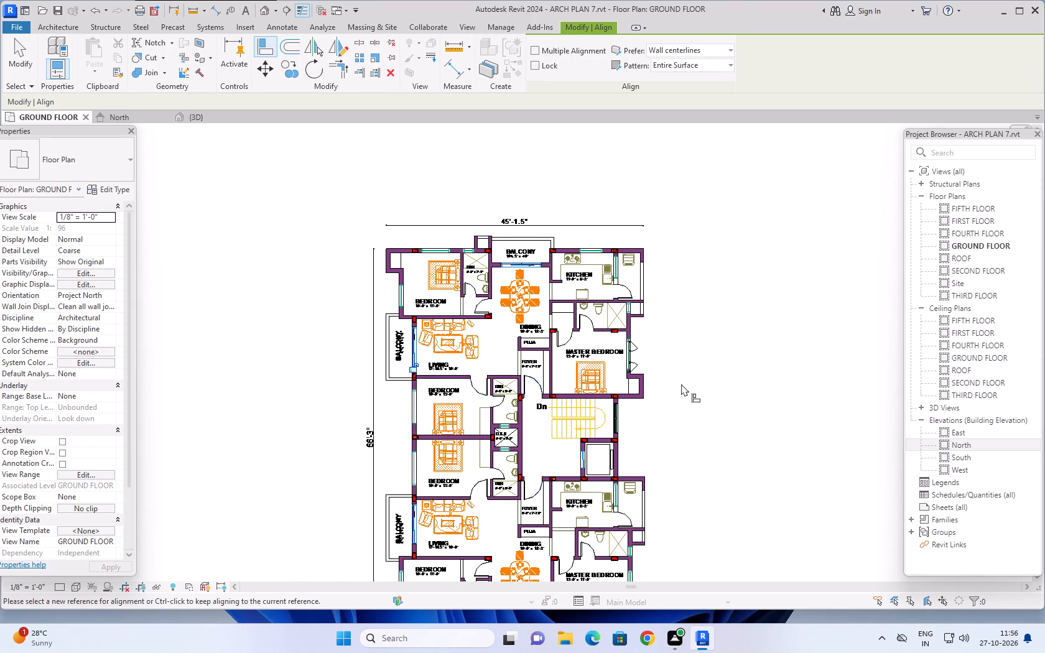
pyautogui.scroll(-2, 691, 397)
pyautogui.moveTo(697, 414); pyautogui.dragTo(681, 420, button='middle')
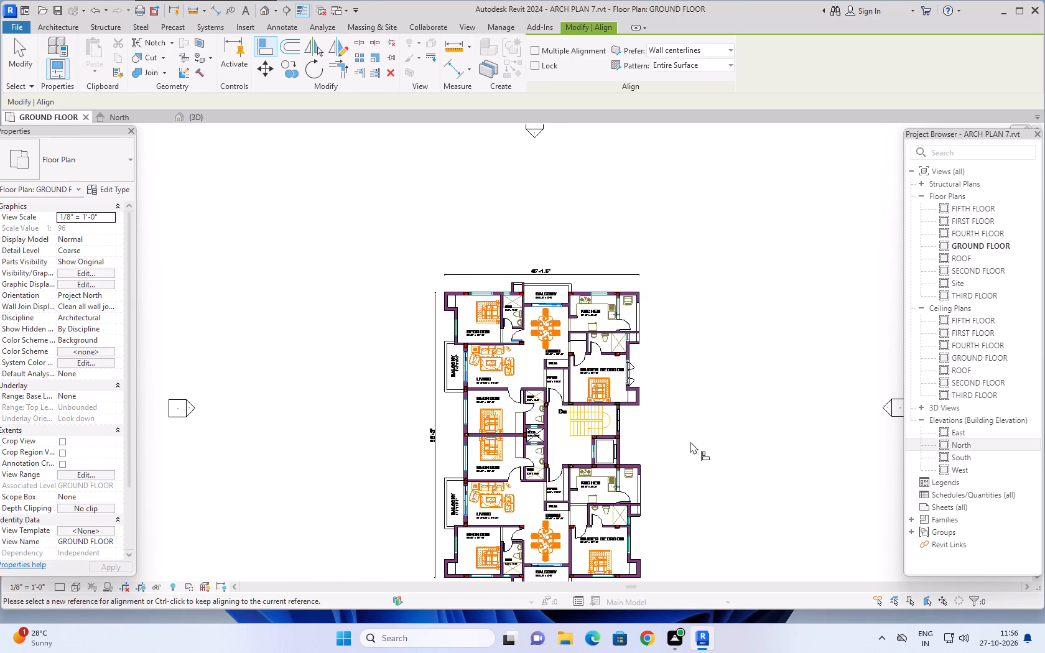
pyautogui.moveTo(689, 440); pyautogui.dragTo(644, 384, button='middle')
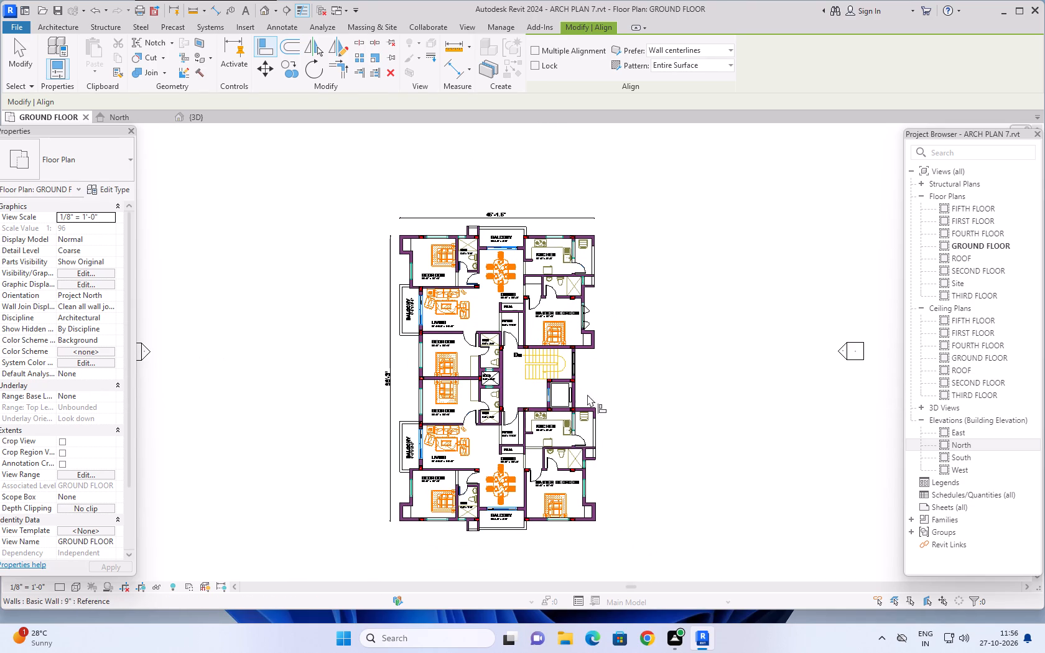
# Duplicate the 5'6"X4' Window-Casement-Triple-Side-Transom type as 7'X4' and set its width to 7'.
pyautogui.moveTo(630, 382); pyautogui.dragTo(616, 382, button='middle')
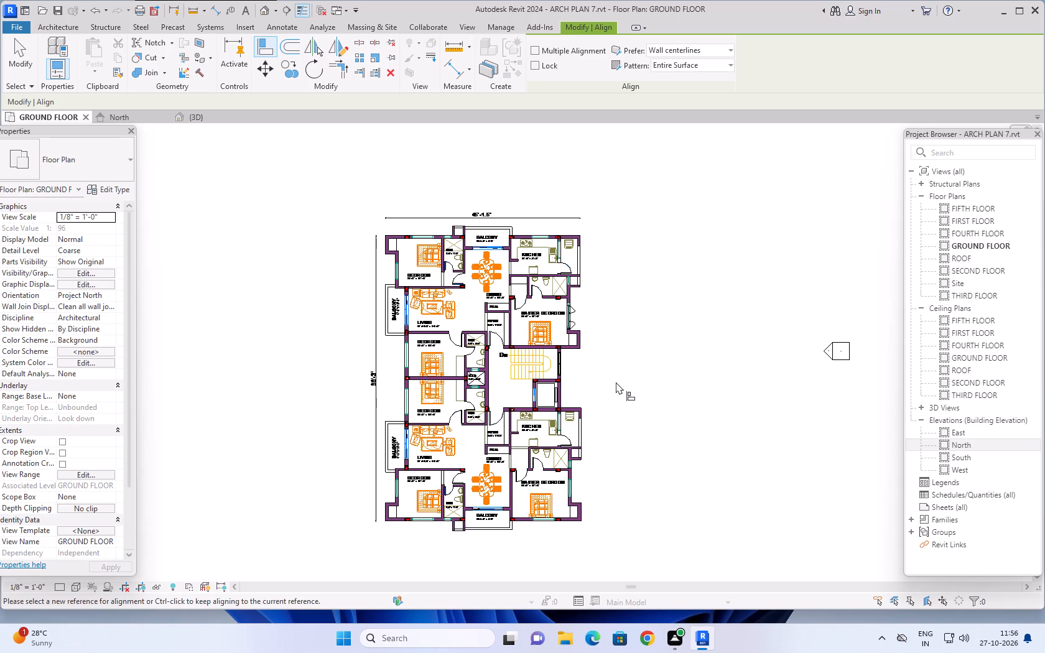
pyautogui.moveTo(617, 382); pyautogui.dragTo(605, 394, button='middle')
pyautogui.scroll(2, 360, 268)
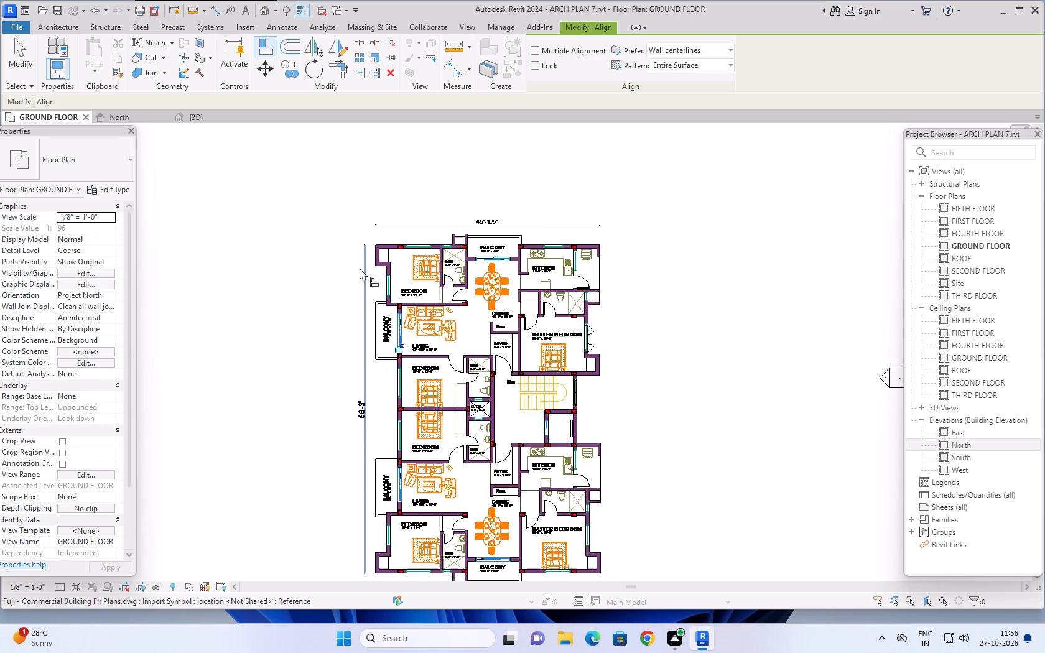
pyautogui.scroll(1, 360, 268)
pyautogui.scroll(1, 307, 231)
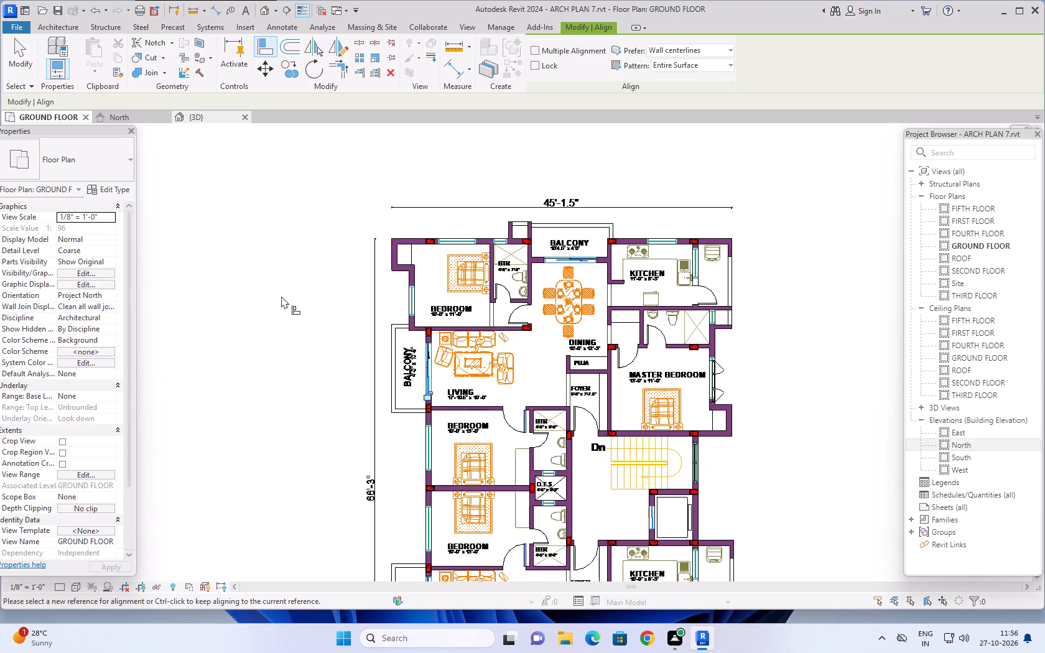
pyautogui.scroll(-1, 281, 297)
pyautogui.moveTo(260, 285); pyautogui.dragTo(227, 233, button='middle')
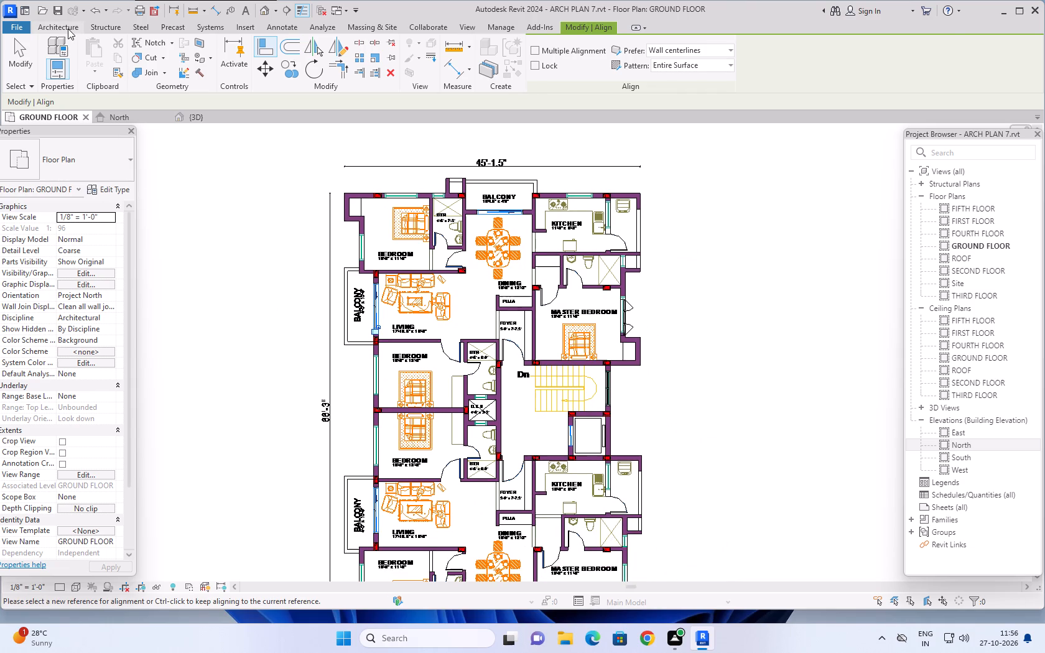
pyautogui.click(67, 28)
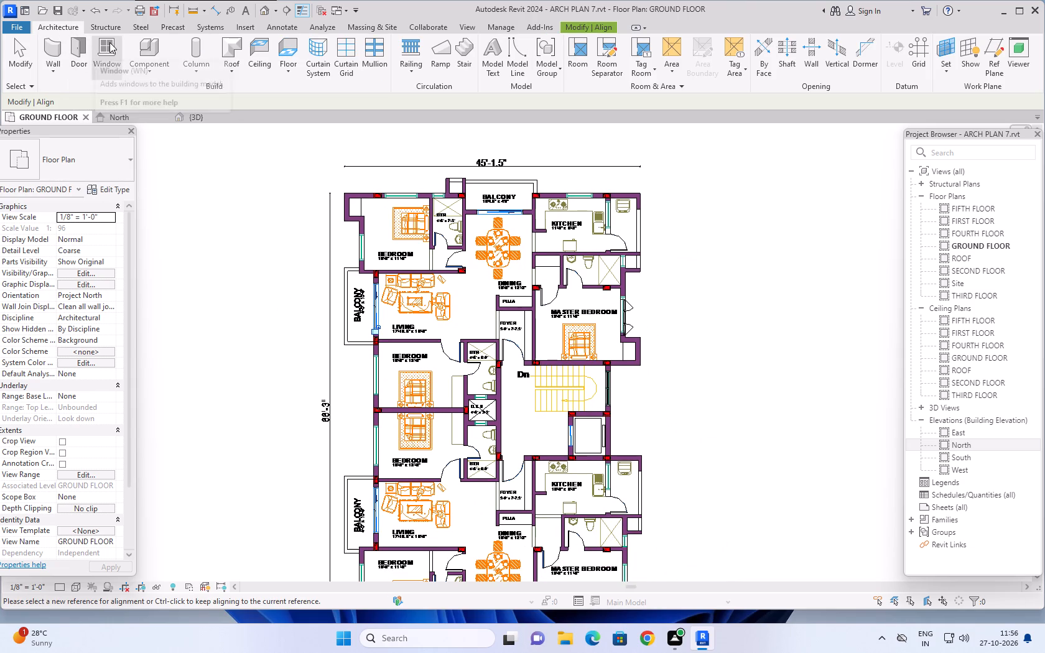
pyautogui.click(109, 42)
pyautogui.click(102, 188)
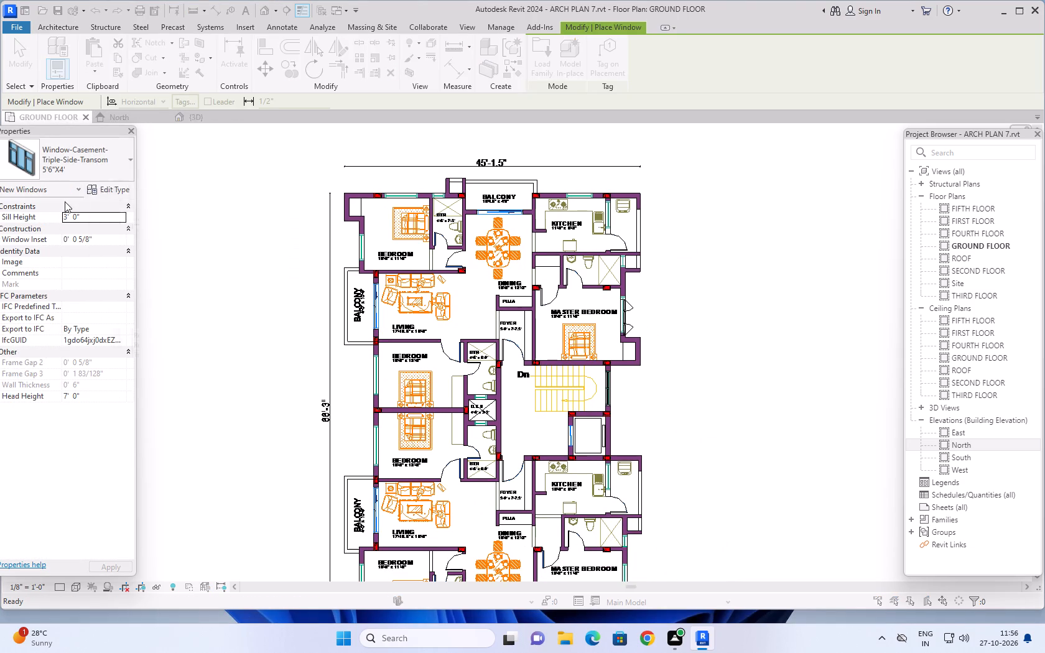
pyautogui.click(815, 172)
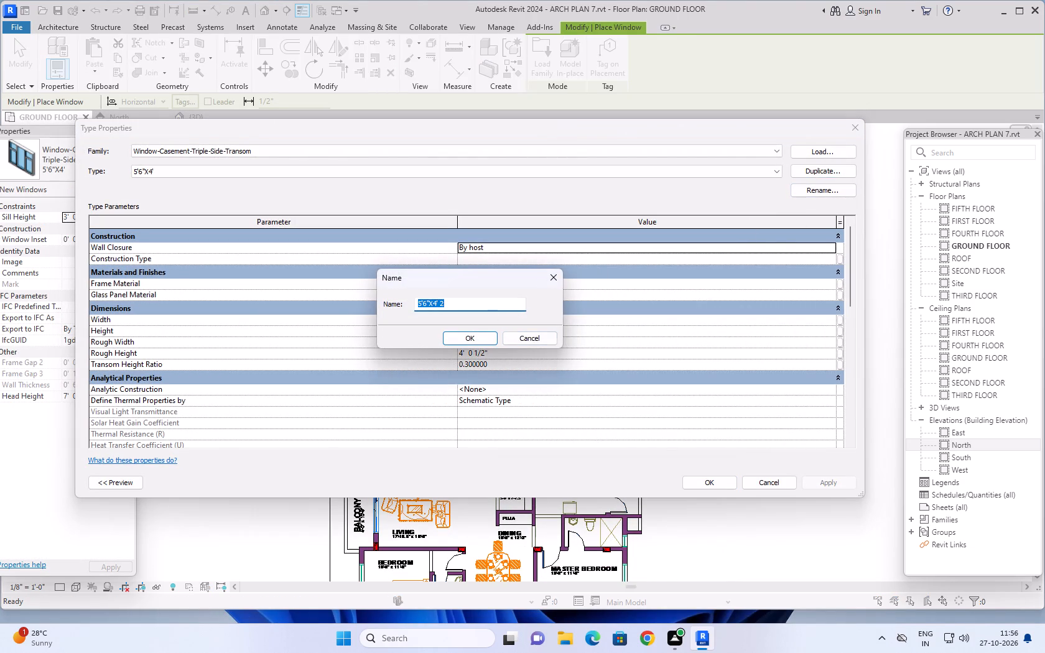
pyautogui.write("7'X4'")
pyautogui.press('Return')
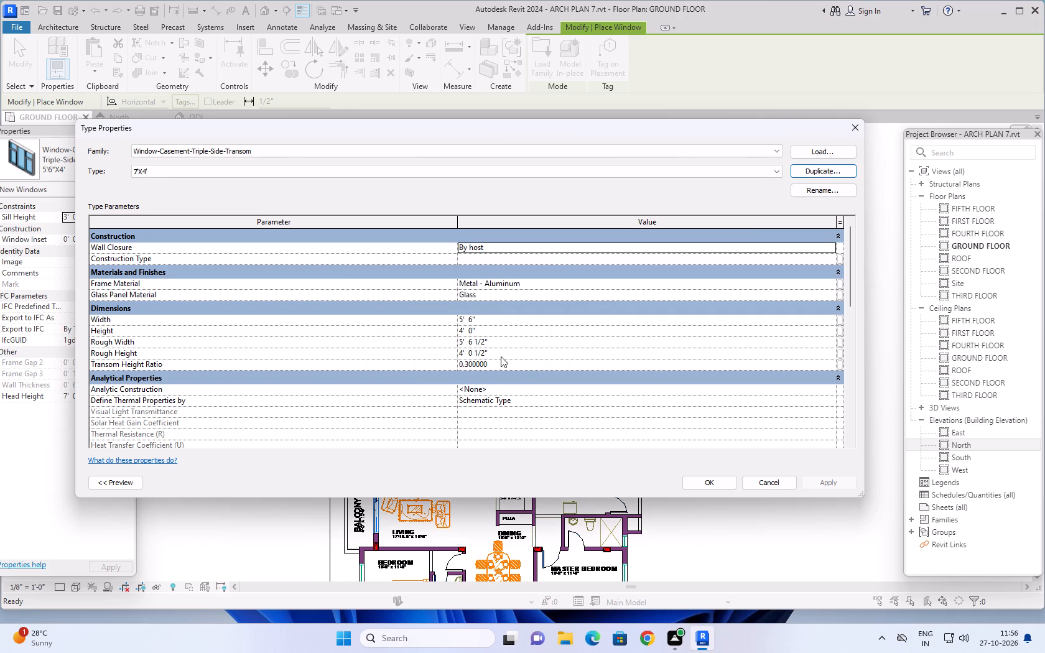
pyautogui.click(499, 322)
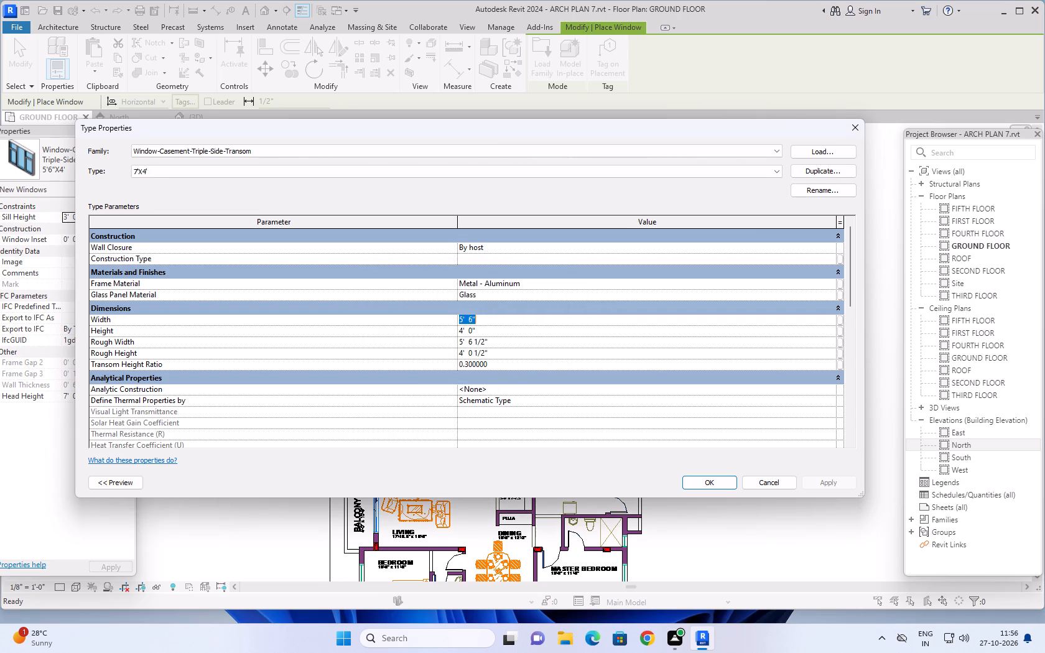
pyautogui.write("7'")
pyautogui.press('Return')
pyautogui.click(825, 479)
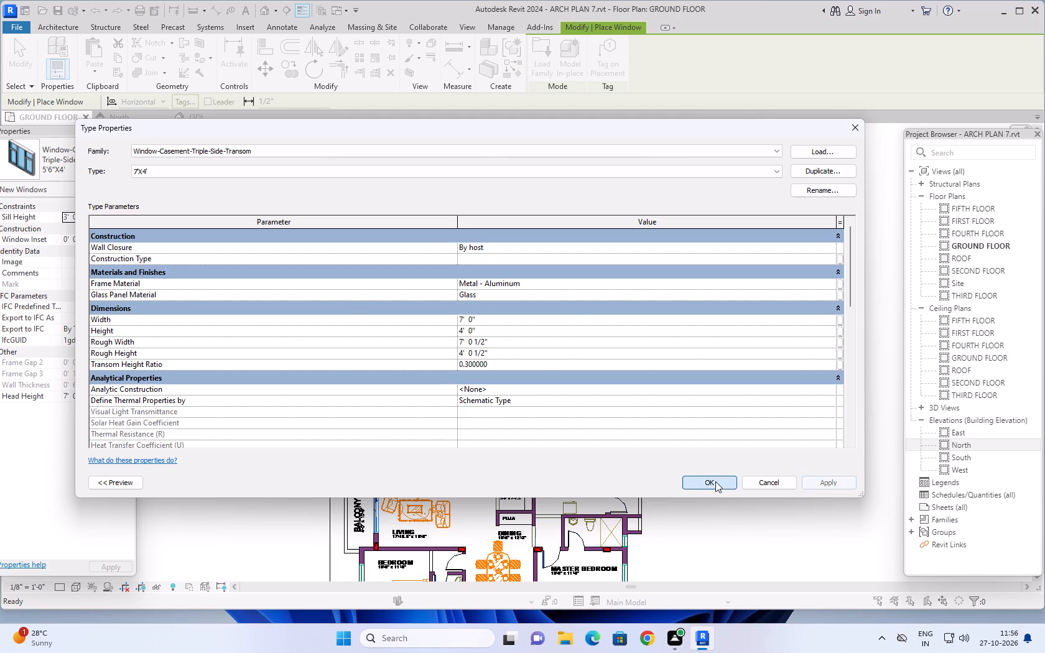
pyautogui.click(715, 481)
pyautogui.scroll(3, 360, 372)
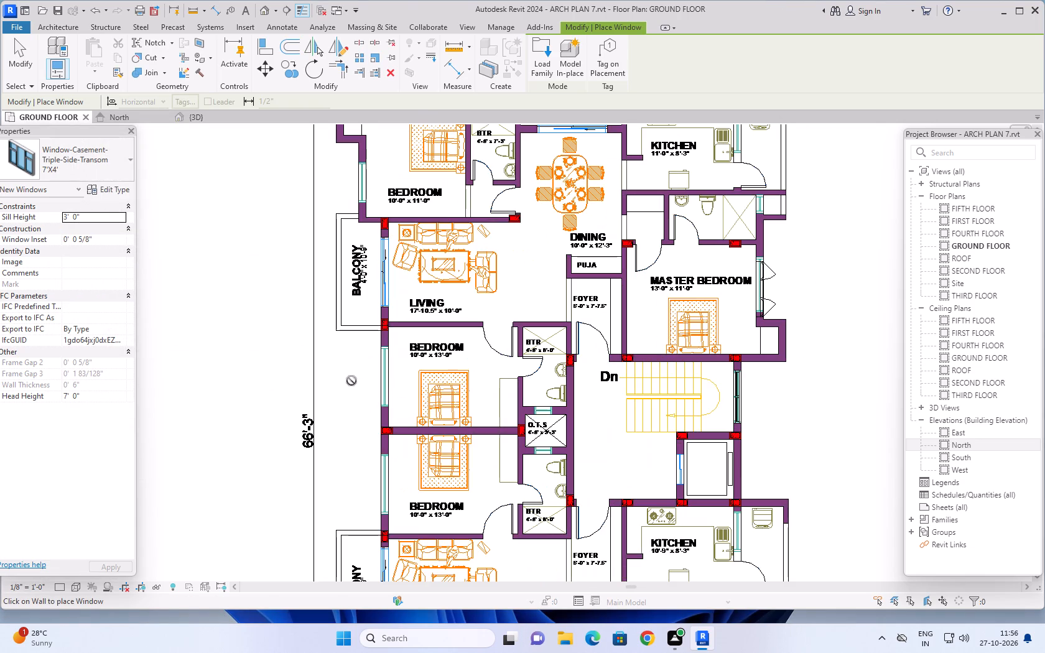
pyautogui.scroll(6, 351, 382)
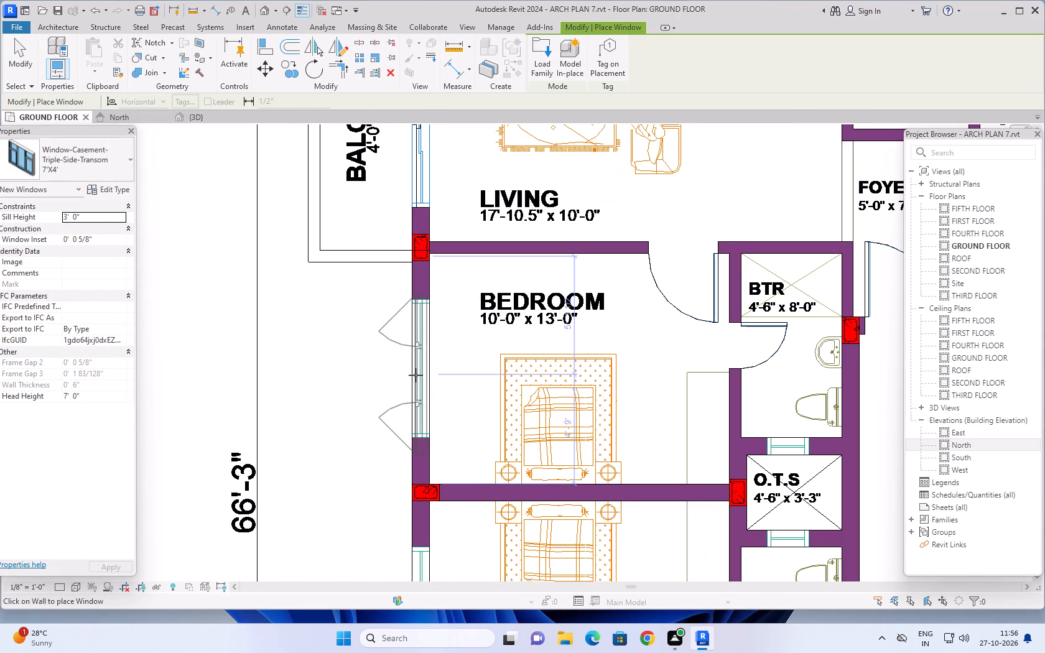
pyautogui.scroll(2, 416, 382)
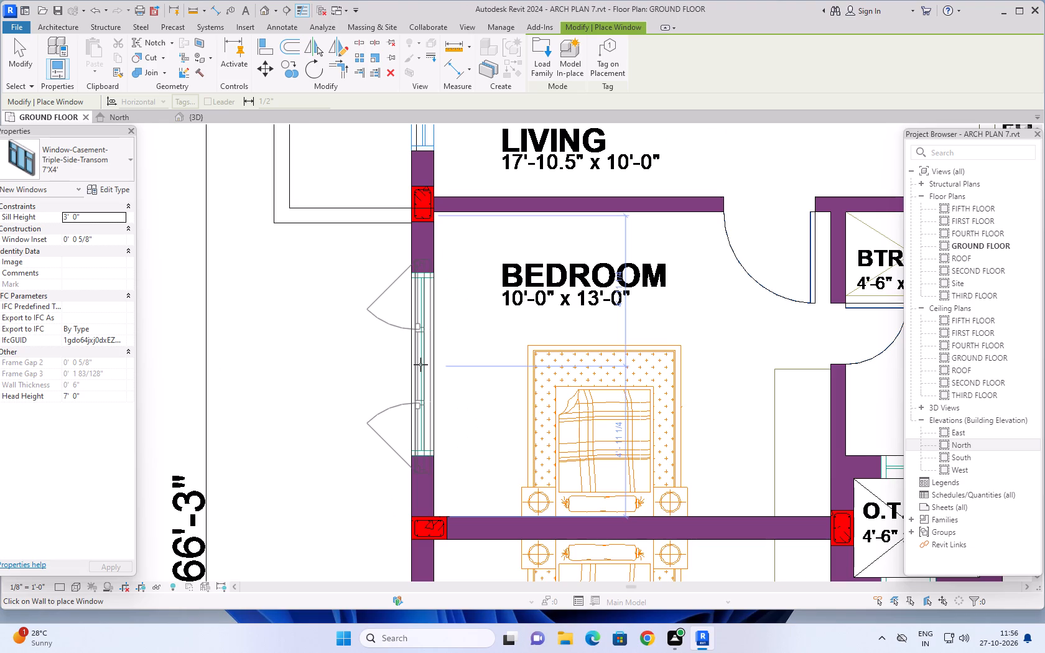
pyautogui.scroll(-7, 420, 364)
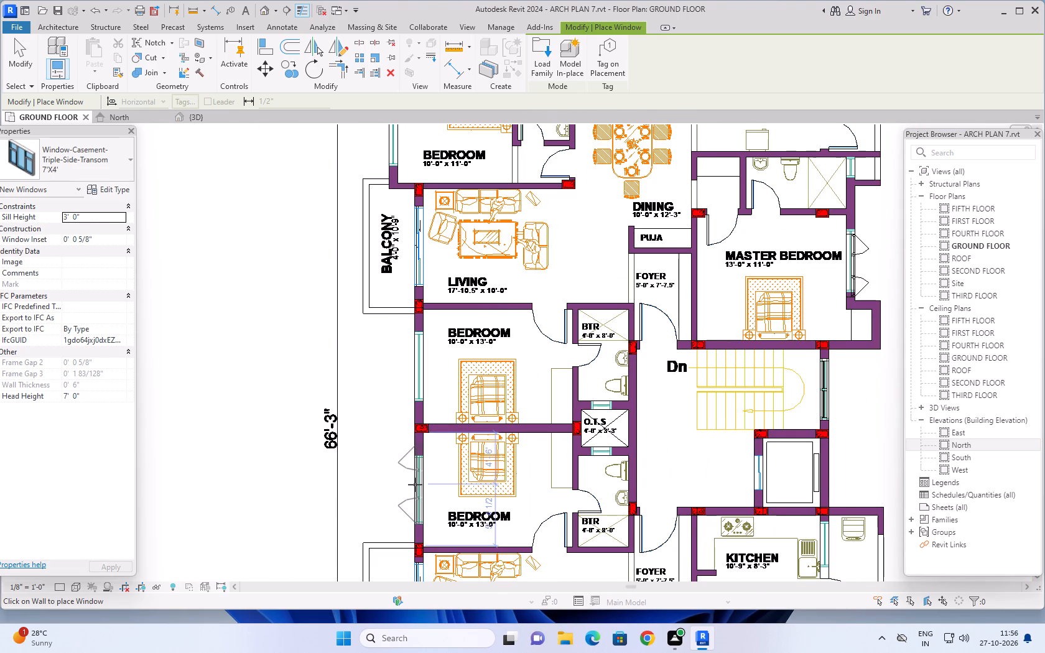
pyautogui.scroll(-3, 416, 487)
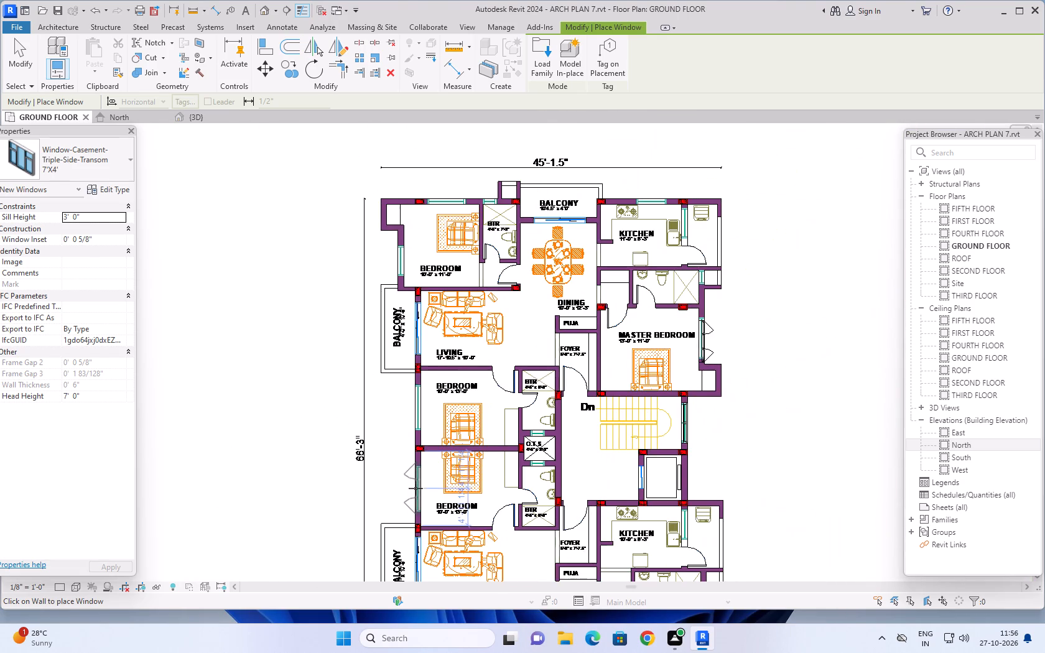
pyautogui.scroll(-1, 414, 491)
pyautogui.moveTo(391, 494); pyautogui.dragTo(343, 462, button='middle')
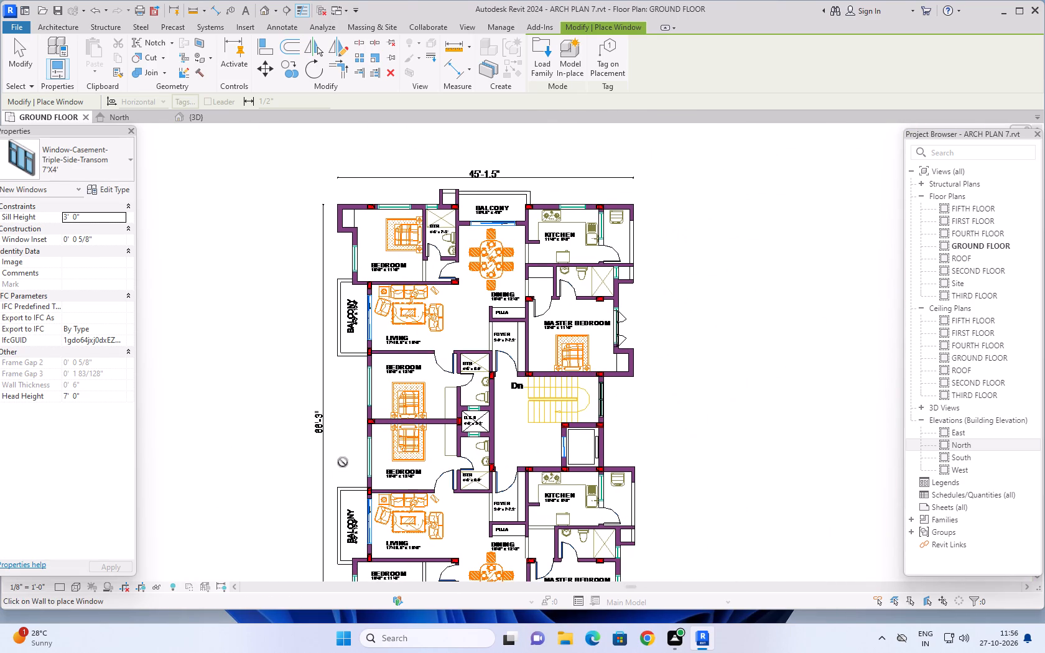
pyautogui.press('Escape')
# Measure the CAD window opening in the west wall of the bedroom just south of the upper living room.
pyautogui.scroll(1, 333, 308)
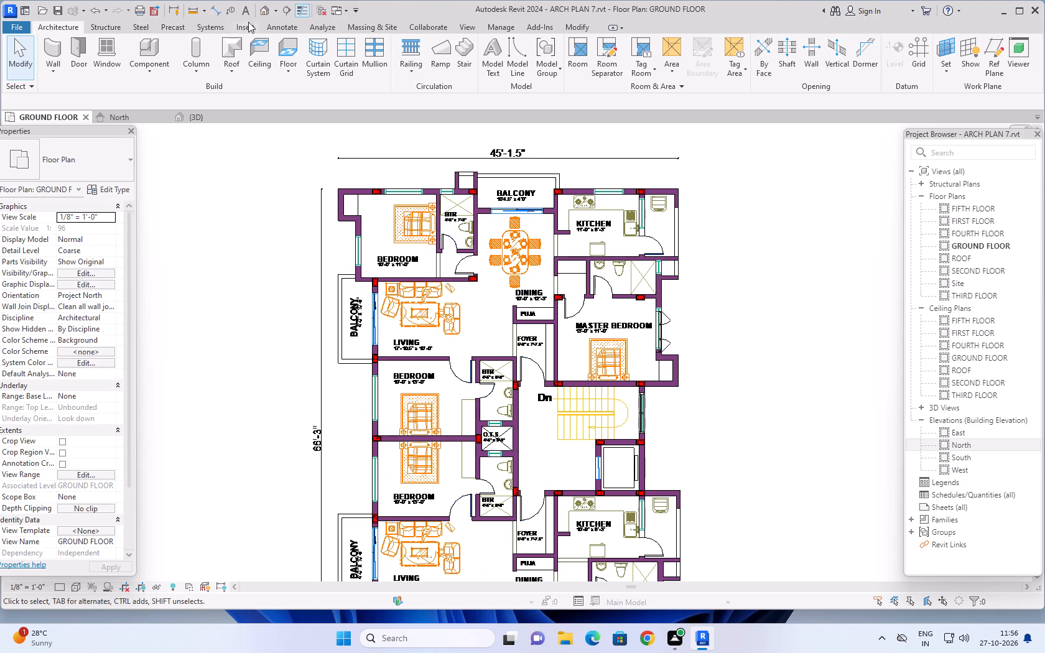
pyautogui.click(211, 6)
pyautogui.scroll(12, 343, 359)
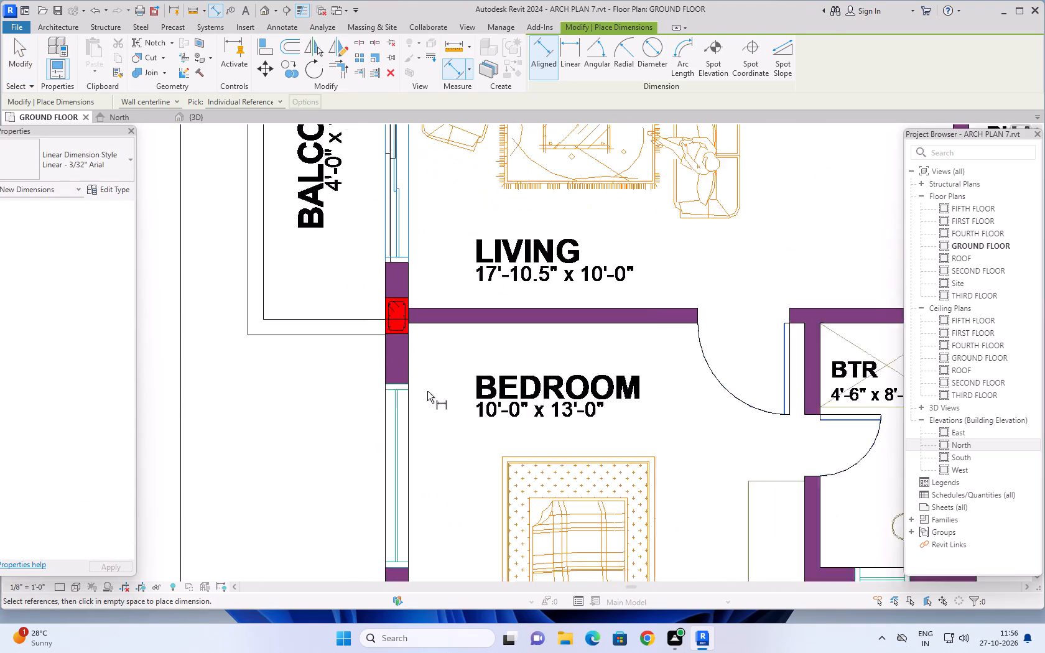
pyautogui.scroll(6, 427, 391)
pyautogui.click(348, 371)
pyautogui.scroll(-1, 419, 469)
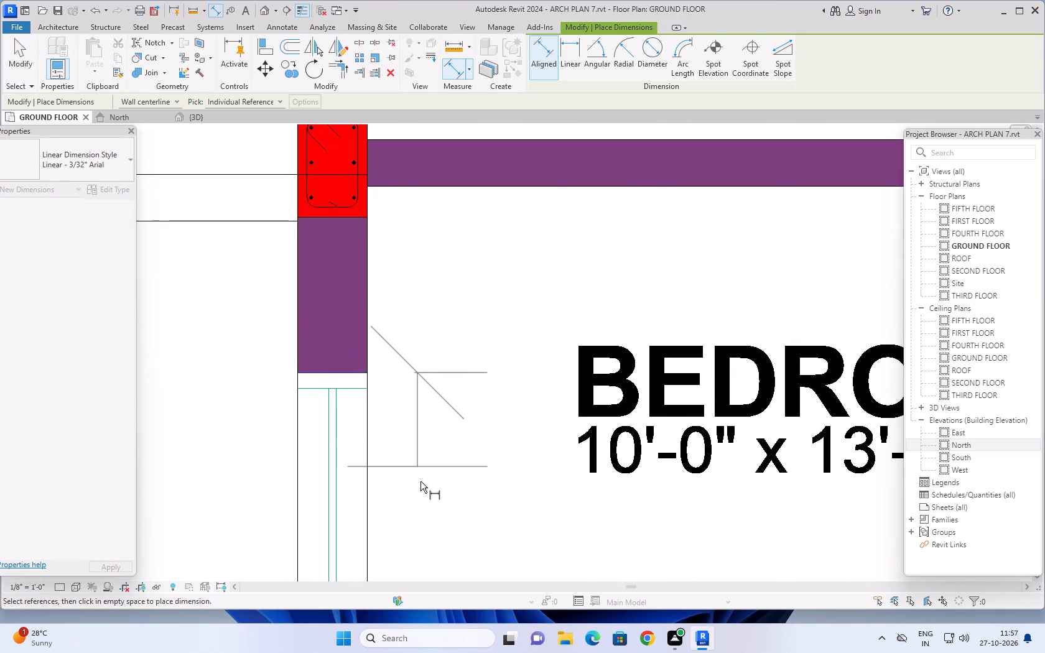
pyautogui.scroll(-6, 420, 481)
pyautogui.moveTo(435, 525); pyautogui.dragTo(426, 316, button='middle')
pyautogui.scroll(4, 389, 417)
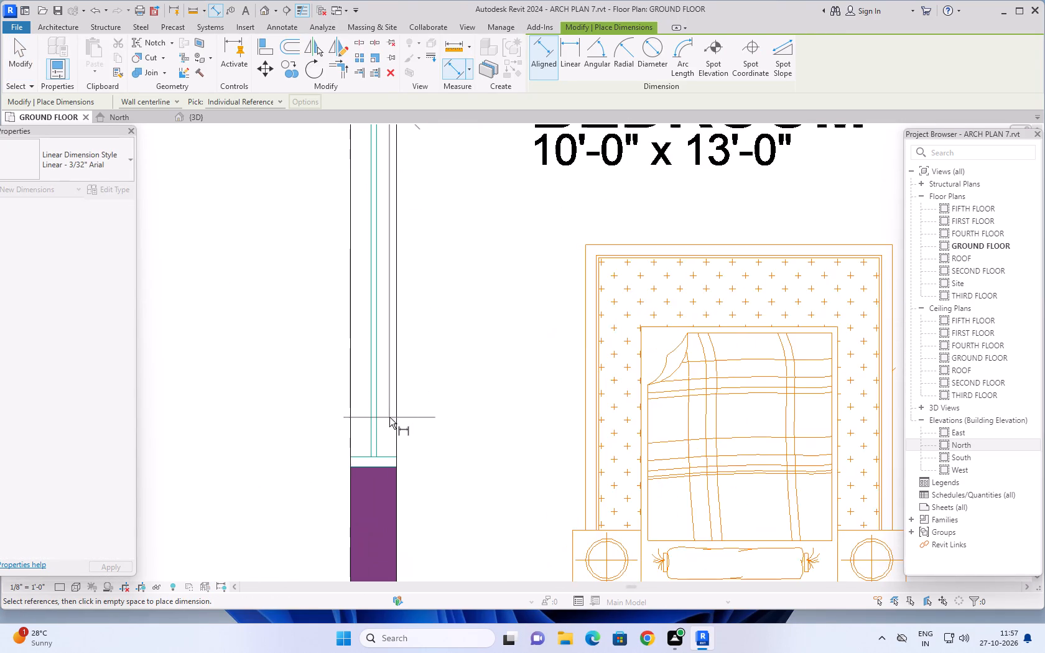
pyautogui.scroll(4, 389, 418)
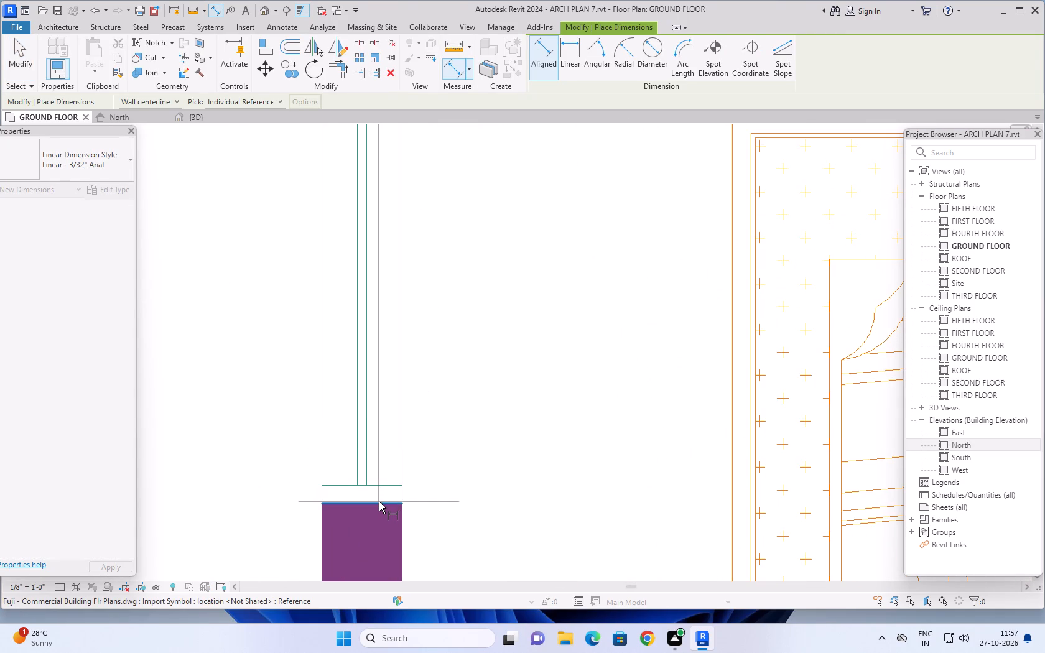
pyautogui.scroll(4, 379, 502)
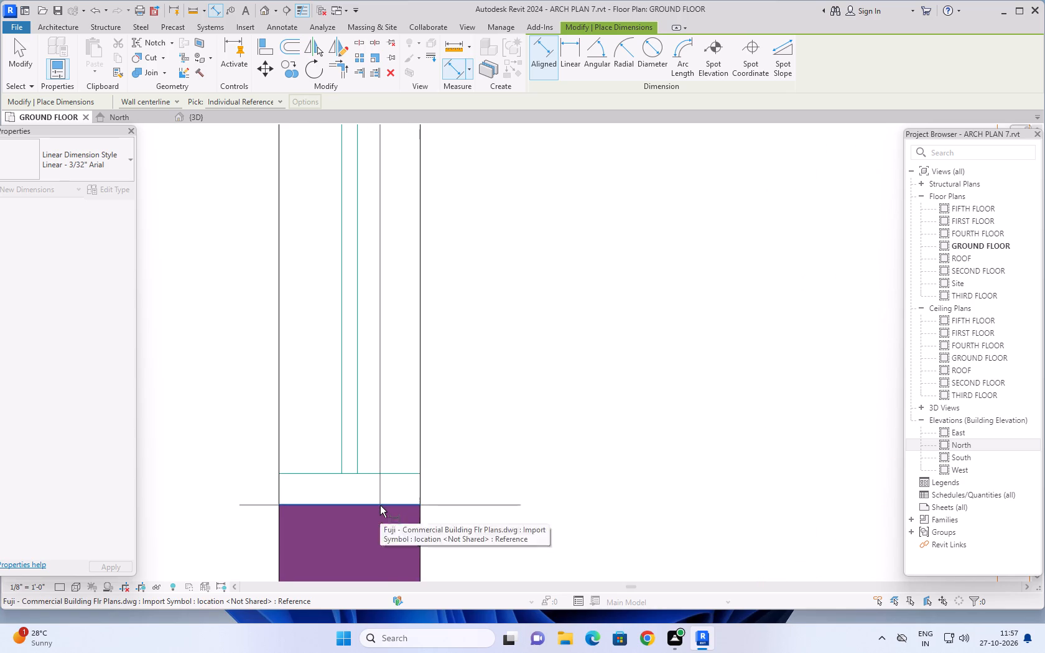
pyautogui.click(380, 506)
pyautogui.scroll(-4, 215, 482)
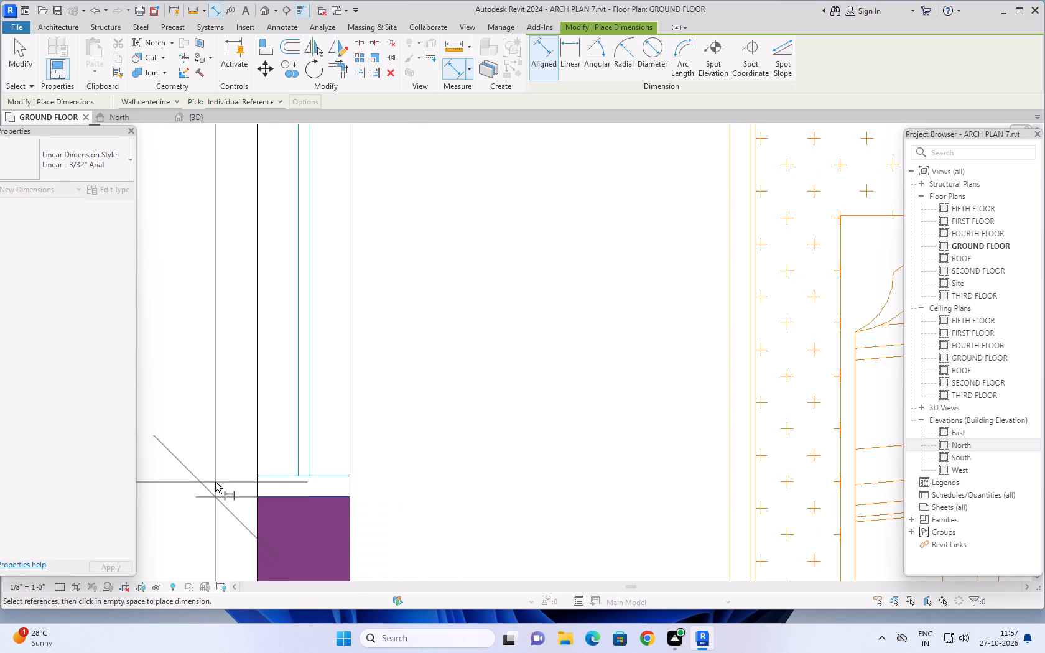
pyautogui.scroll(-3, 215, 482)
pyautogui.moveTo(229, 484); pyautogui.dragTo(442, 488, button='middle')
pyautogui.scroll(-6, 366, 481)
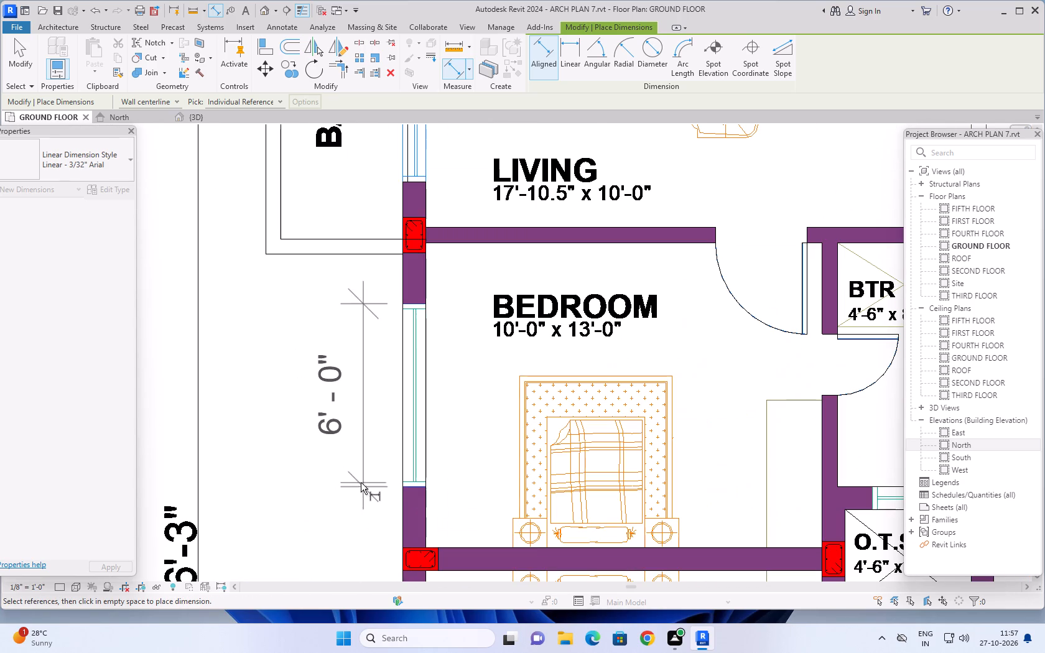
pyautogui.press('Escape')
# Duplicate the 7'X4' Window-Casement-Triple-Side-Transom type as 6'X4' and set its width to 6'.
pyautogui.scroll(-10, 320, 491)
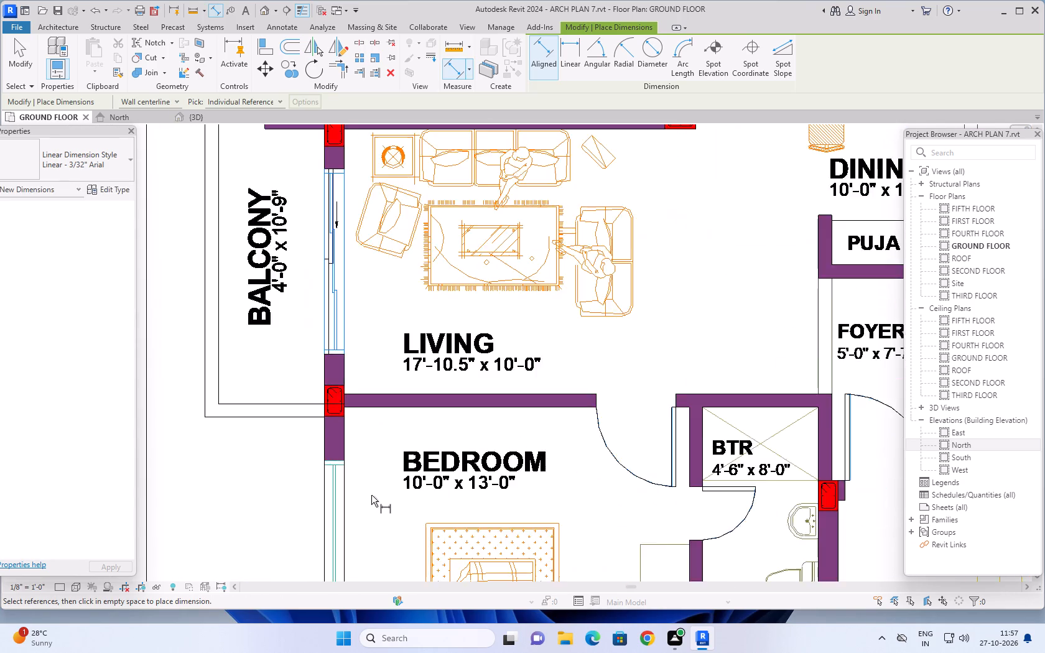
pyautogui.scroll(-6, 371, 495)
pyautogui.moveTo(384, 522); pyautogui.dragTo(384, 374, button='middle')
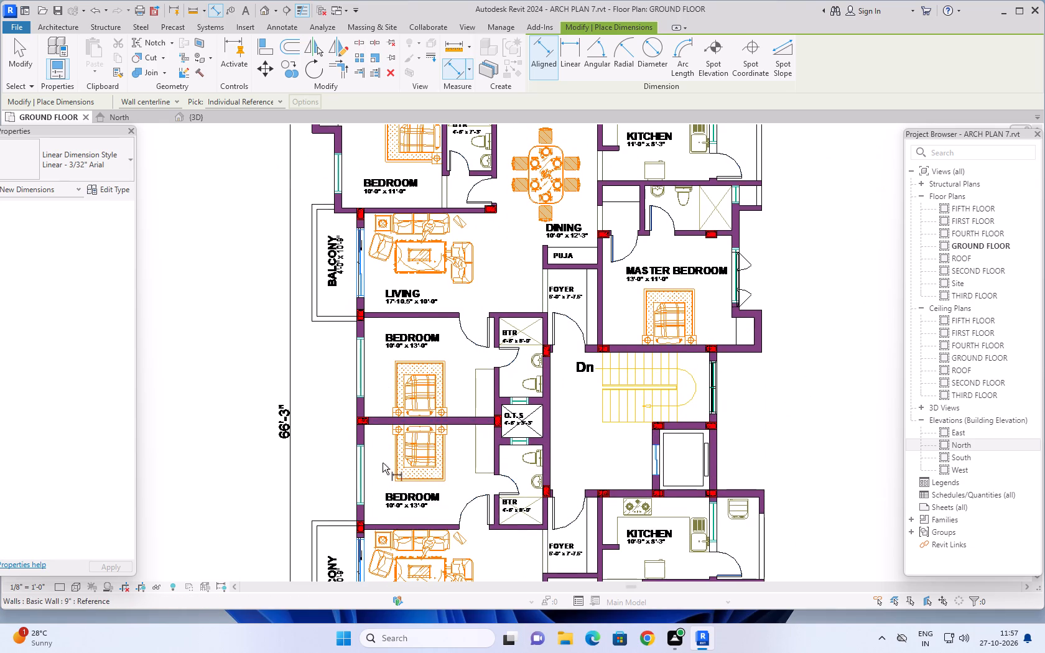
pyautogui.scroll(-3, 383, 466)
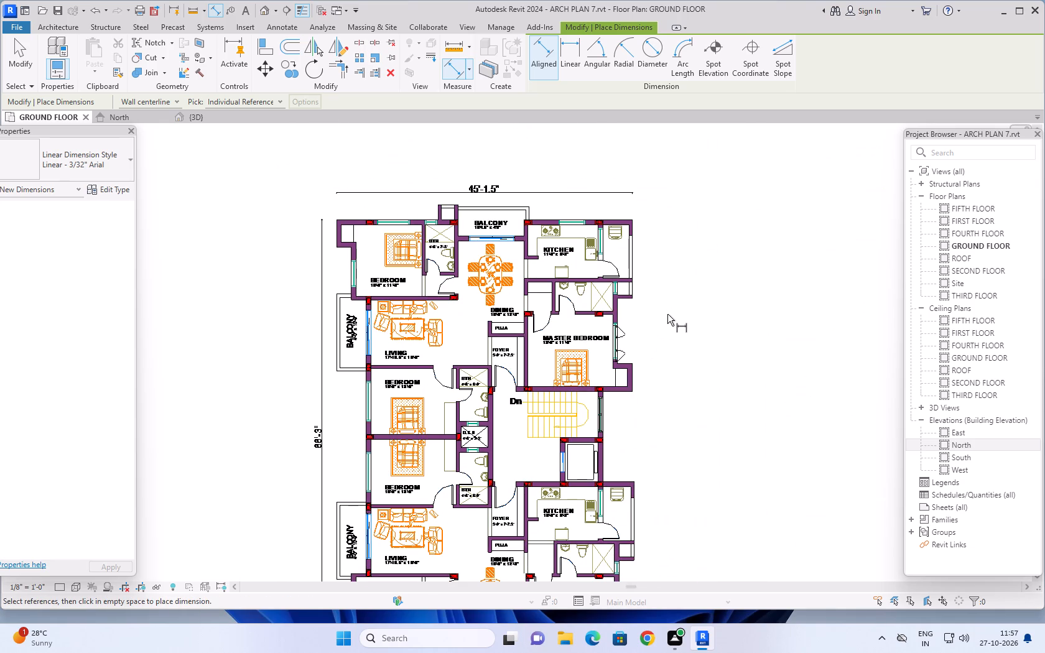
pyautogui.moveTo(667, 314); pyautogui.dragTo(657, 319, button='middle')
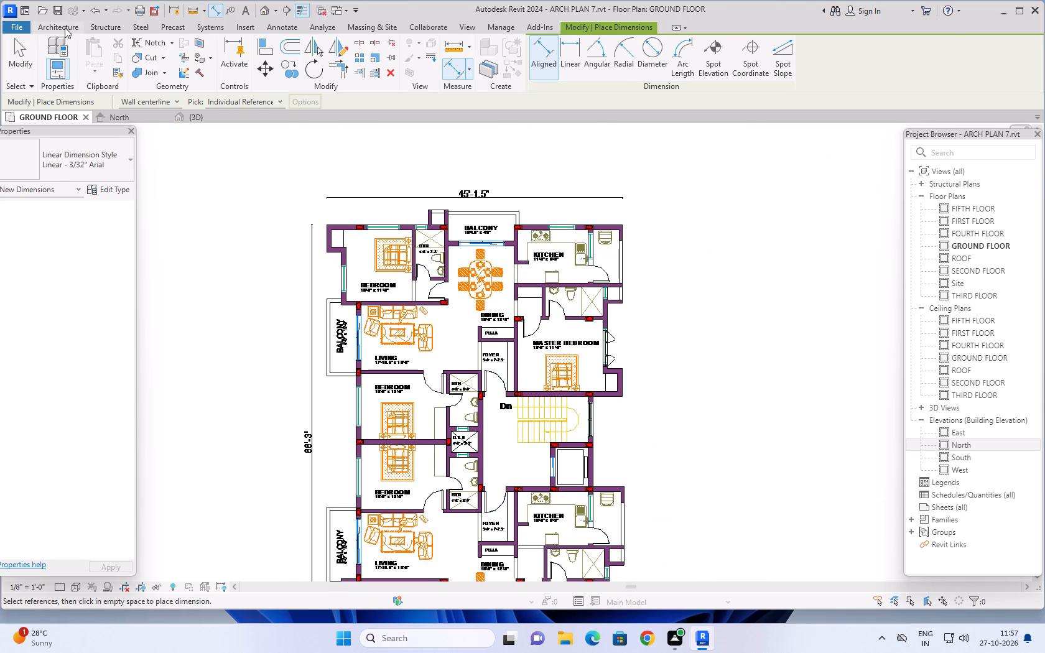
pyautogui.click(65, 27)
pyautogui.click(106, 42)
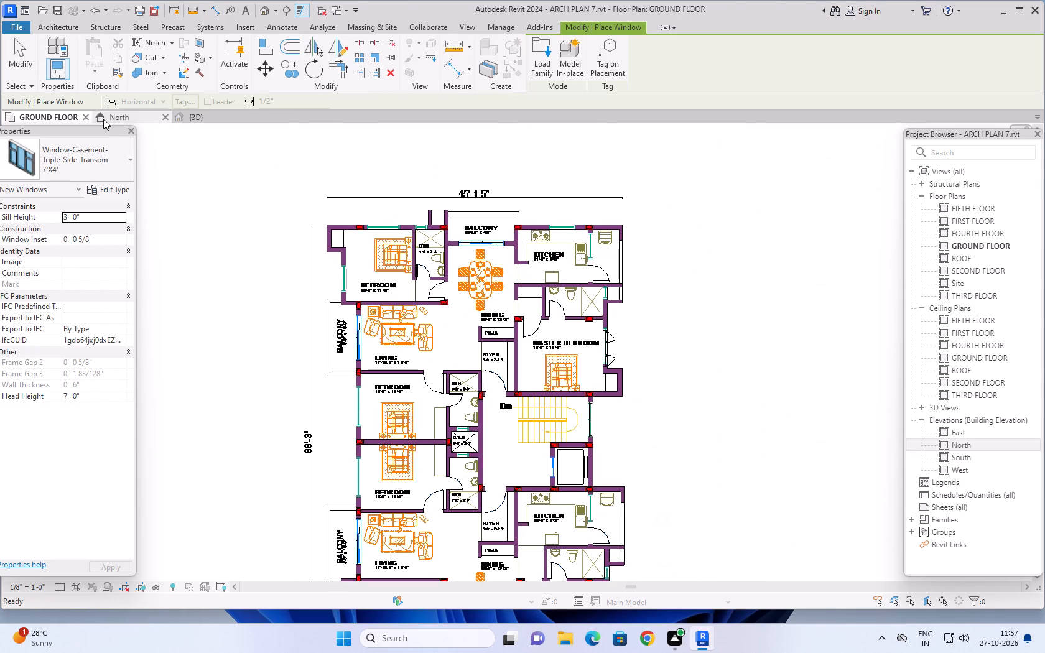
pyautogui.click(111, 189)
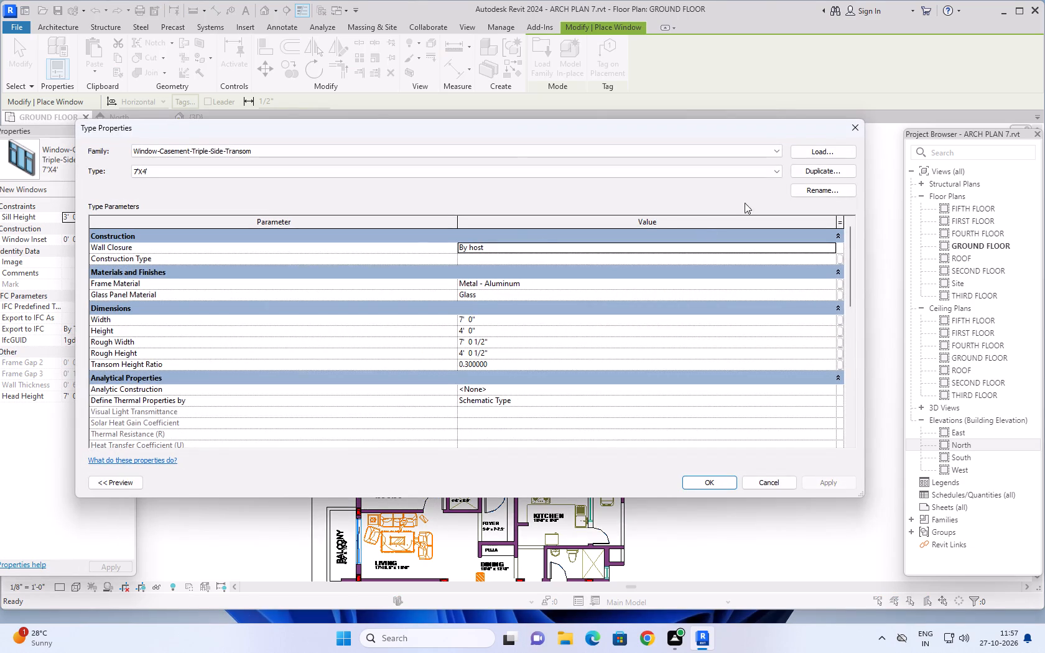
pyautogui.click(814, 170)
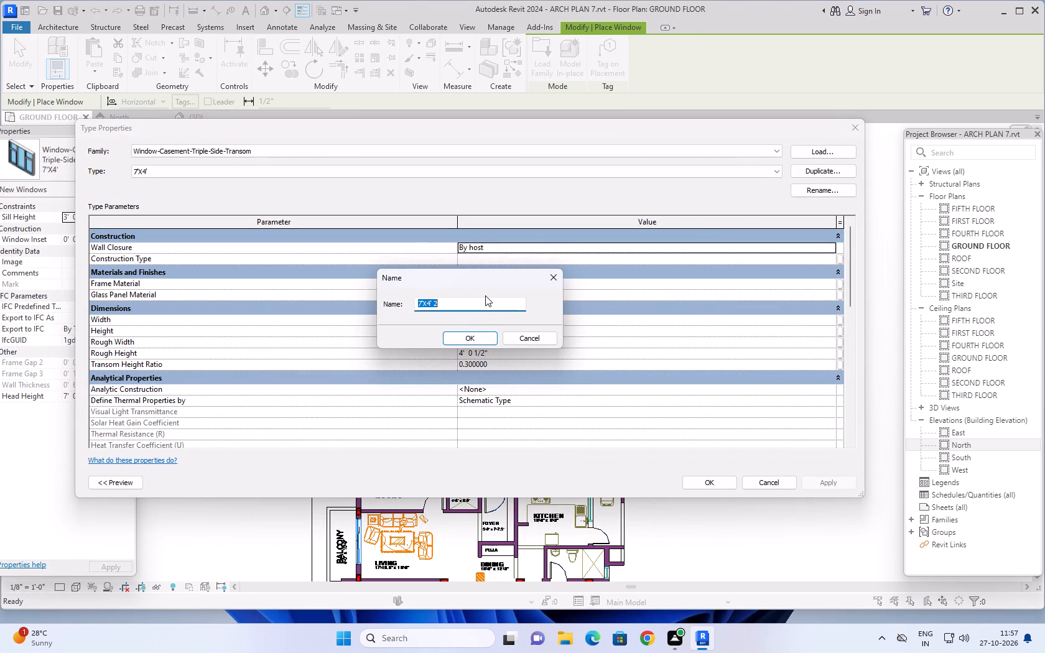
pyautogui.write("6'X4'")
pyautogui.press('Return')
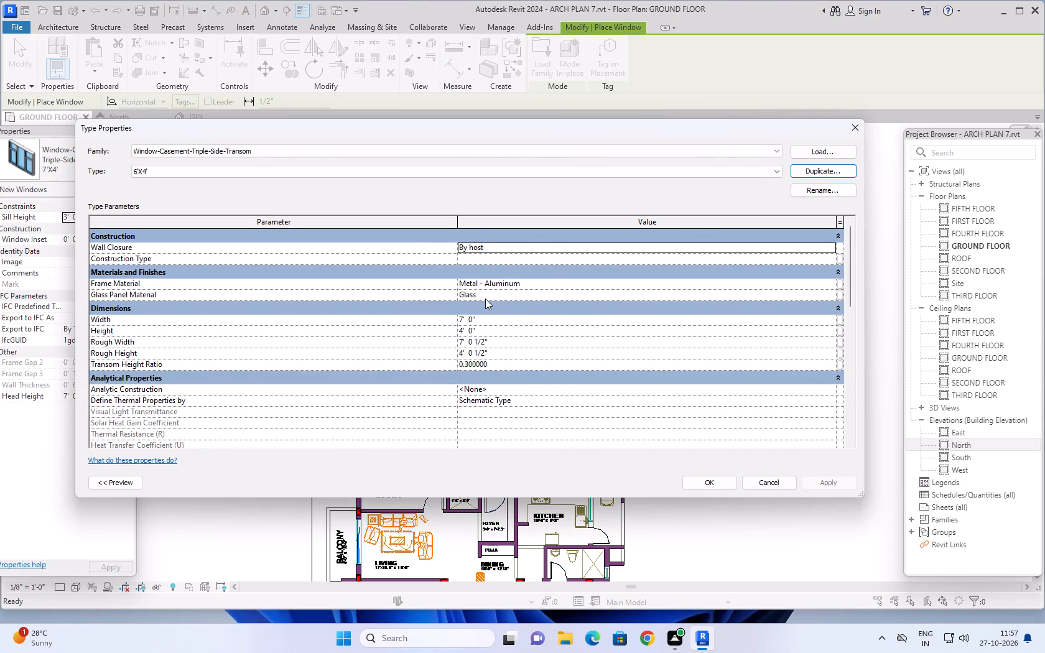
pyautogui.click(491, 323)
pyautogui.write("6'")
pyautogui.press('Return')
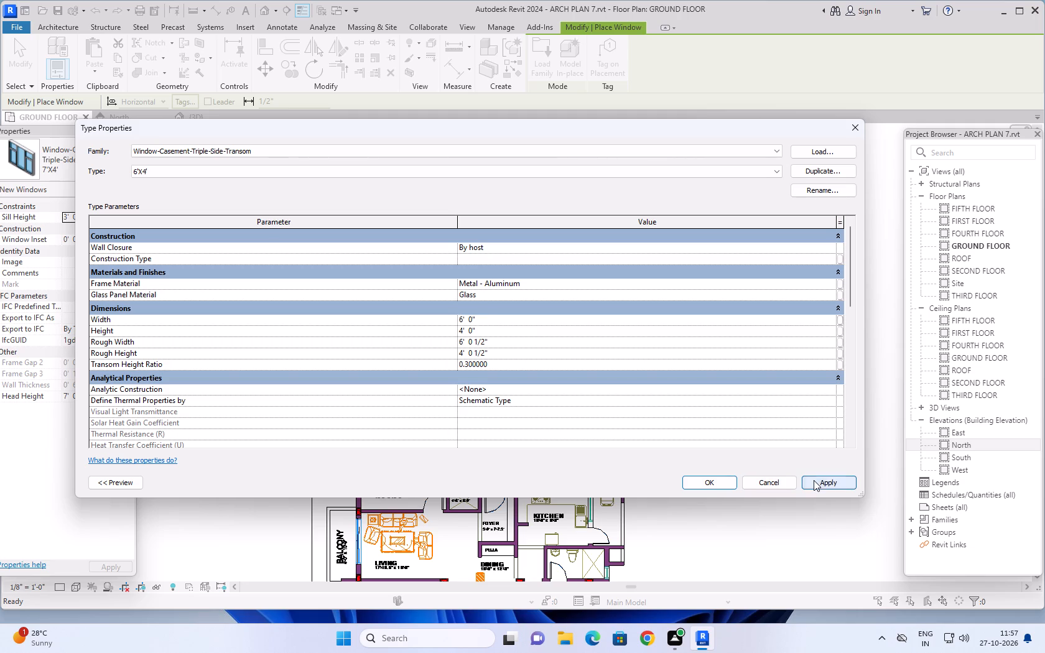
pyautogui.click(814, 480)
pyautogui.click(717, 485)
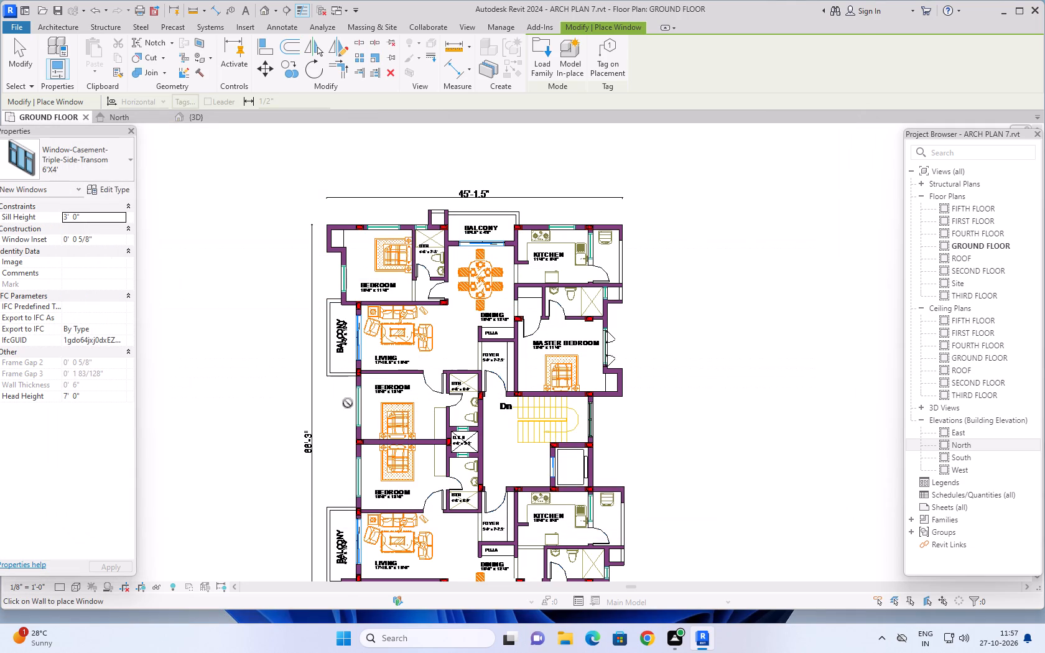
# Place a 6'X4' triple casement window in the CAD opening in the west wall of the bedroom south of the upper living room.
pyautogui.scroll(12, 348, 403)
pyautogui.scroll(1, 333, 453)
pyautogui.scroll(-2, 350, 494)
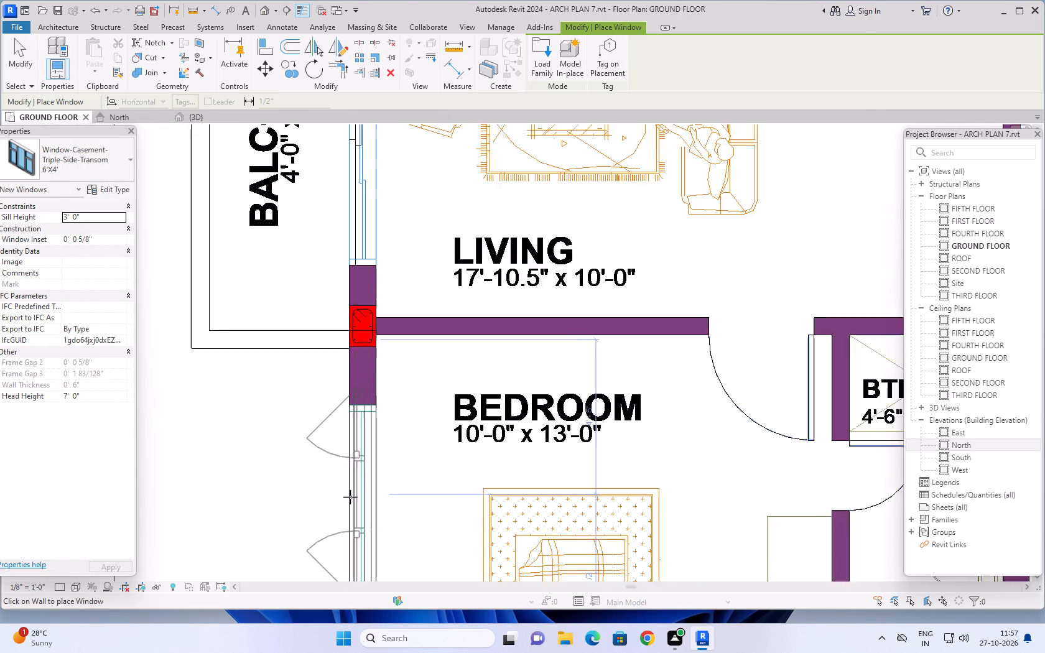
pyautogui.scroll(-3, 350, 497)
pyautogui.moveTo(347, 507); pyautogui.dragTo(360, 412, button='middle')
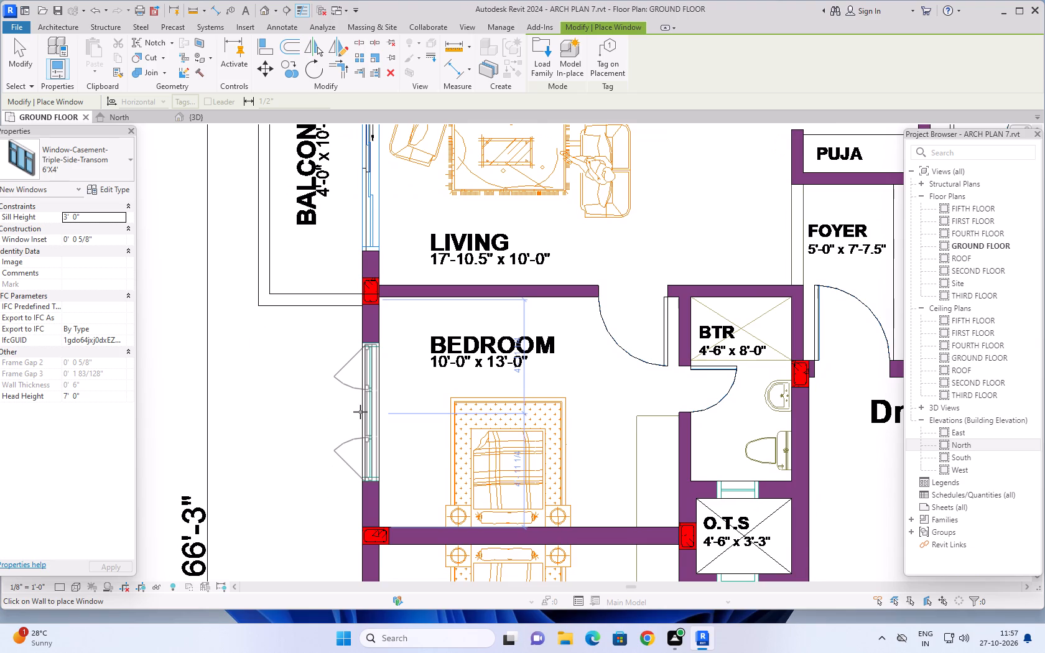
pyautogui.scroll(4, 360, 412)
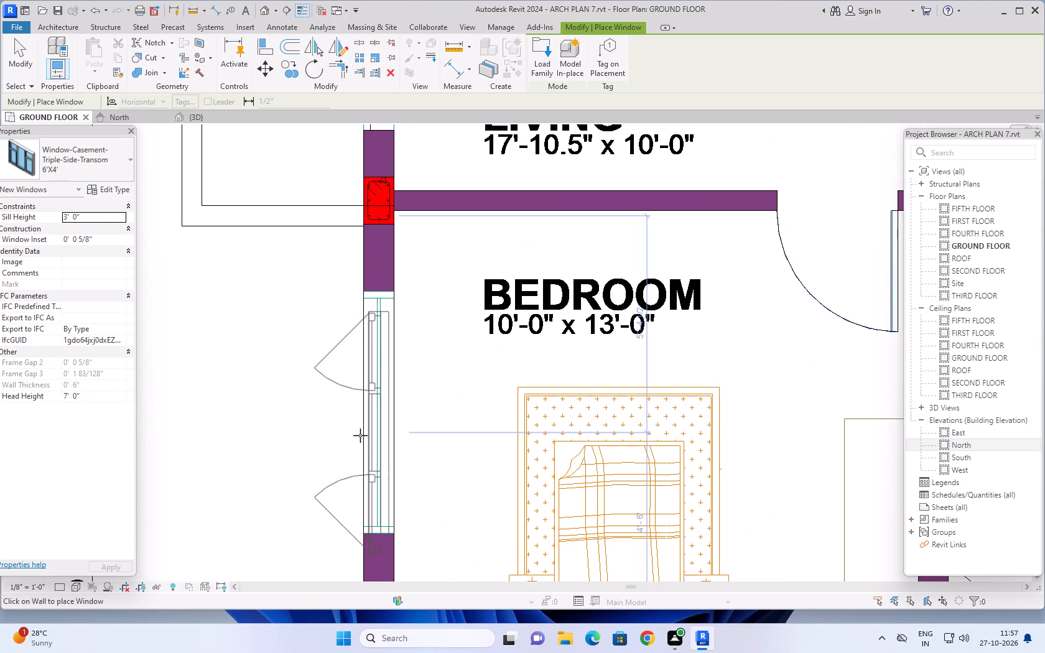
pyautogui.click(360, 435)
# Place a 6'X4' triple casement window in the west-wall opening of the bedroom just north of the lower living room.
pyautogui.scroll(-3, 306, 438)
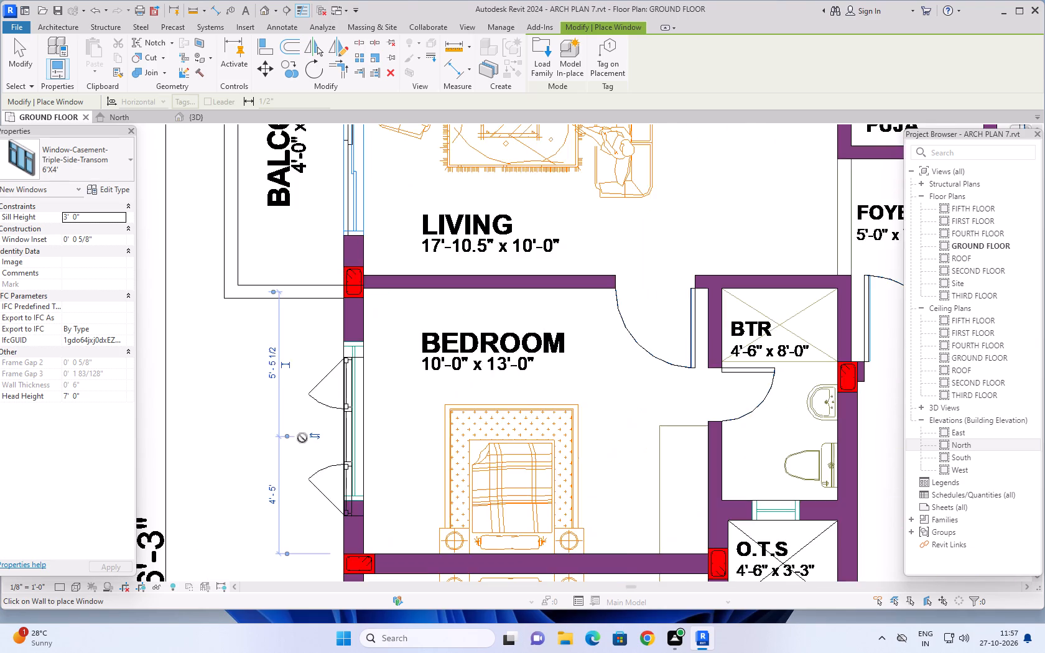
pyautogui.scroll(-9, 302, 438)
pyautogui.moveTo(269, 452); pyautogui.dragTo(271, 363, button='middle')
pyautogui.scroll(6, 279, 420)
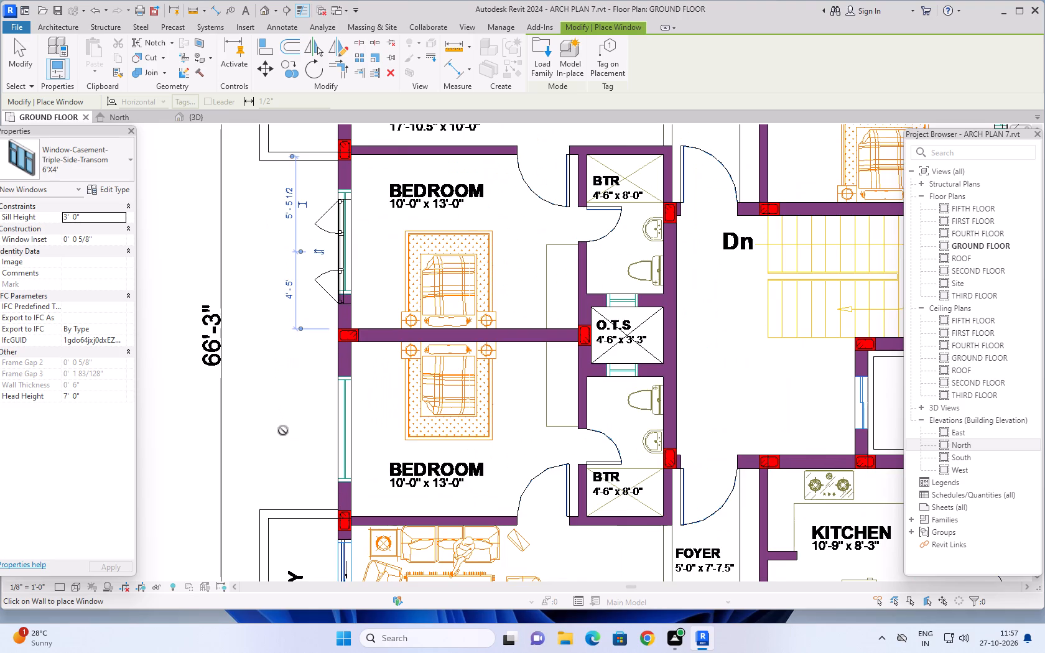
pyautogui.scroll(2, 283, 431)
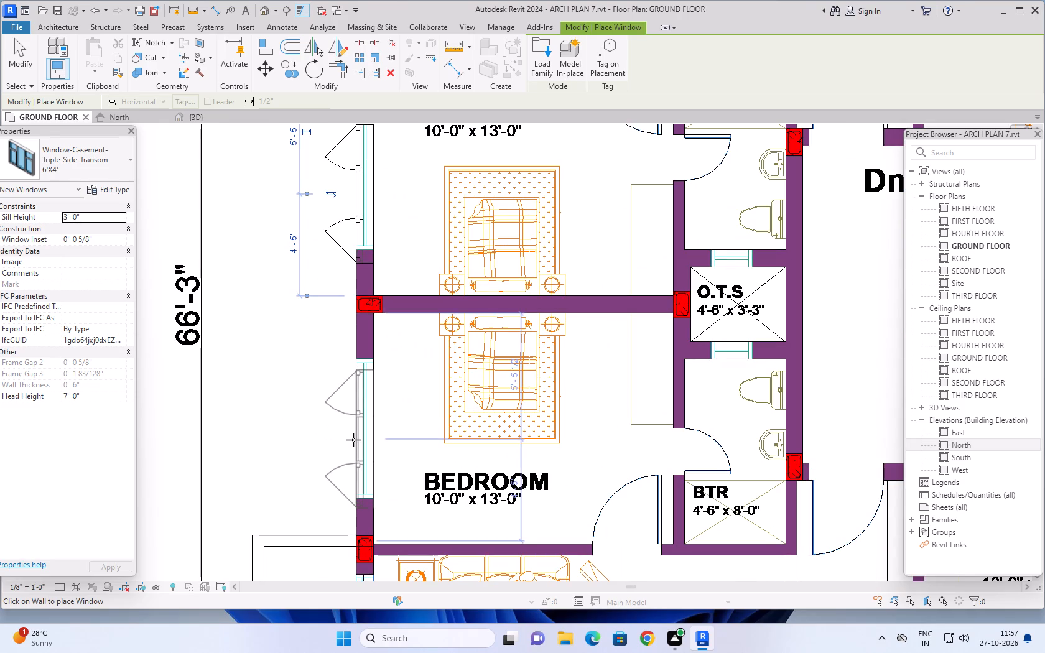
pyautogui.click(353, 440)
# Examine the lower apartment's unfilled window openings, especially those in the master bedroom's east and south walls.
pyautogui.scroll(-7, 275, 432)
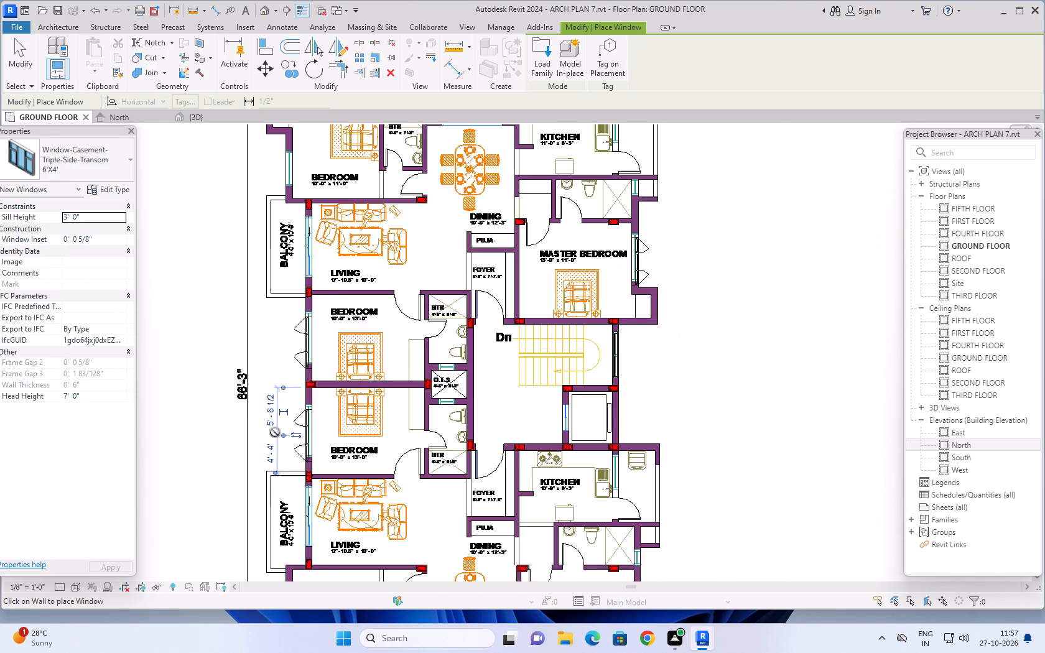
pyautogui.scroll(-3, 275, 432)
pyautogui.moveTo(274, 432); pyautogui.dragTo(252, 338, button='middle')
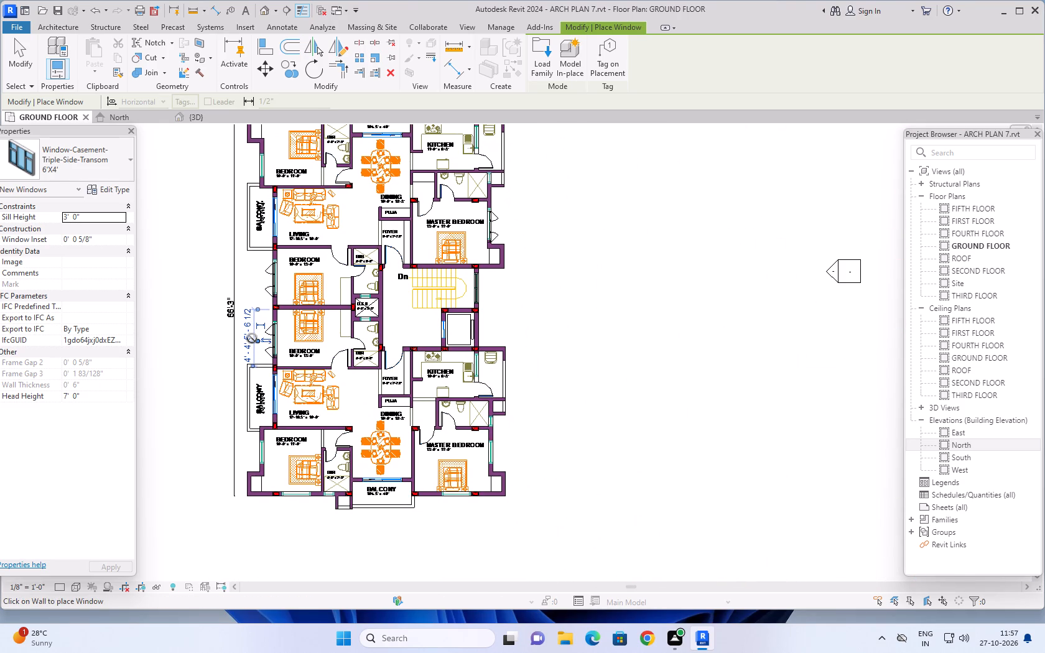
pyautogui.scroll(8, 487, 450)
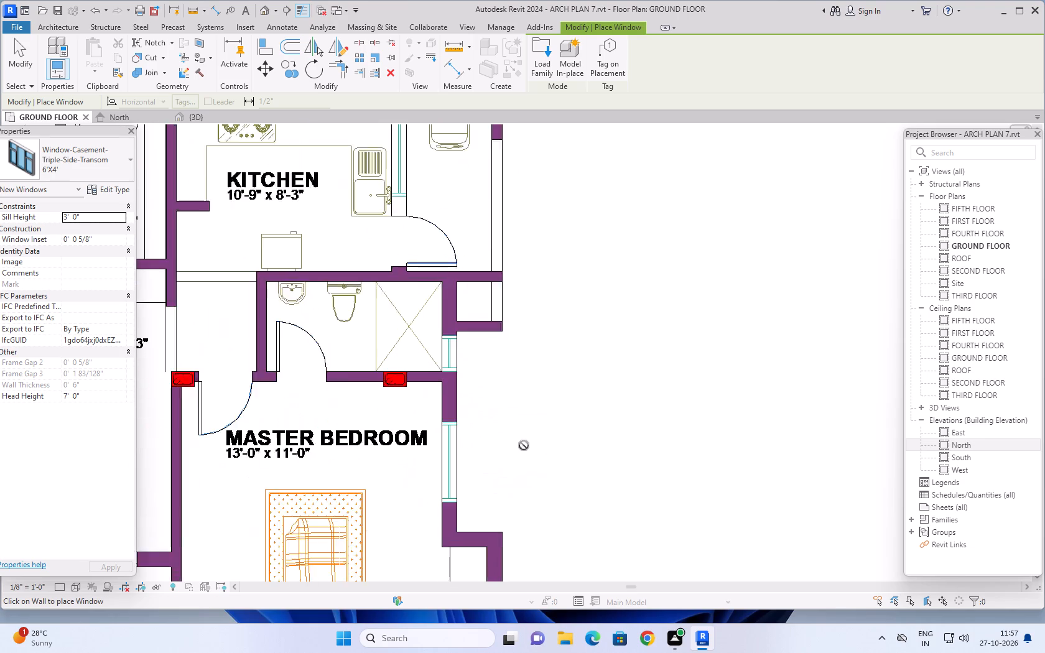
pyautogui.scroll(5, 524, 445)
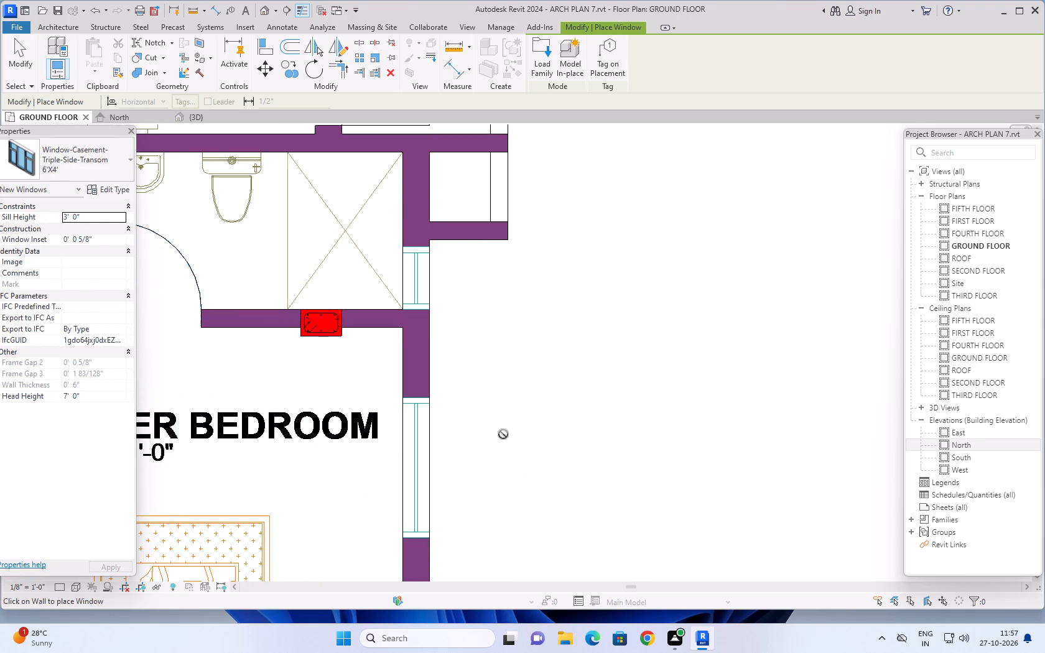
pyautogui.scroll(-10, 504, 434)
pyautogui.scroll(-1, 569, 435)
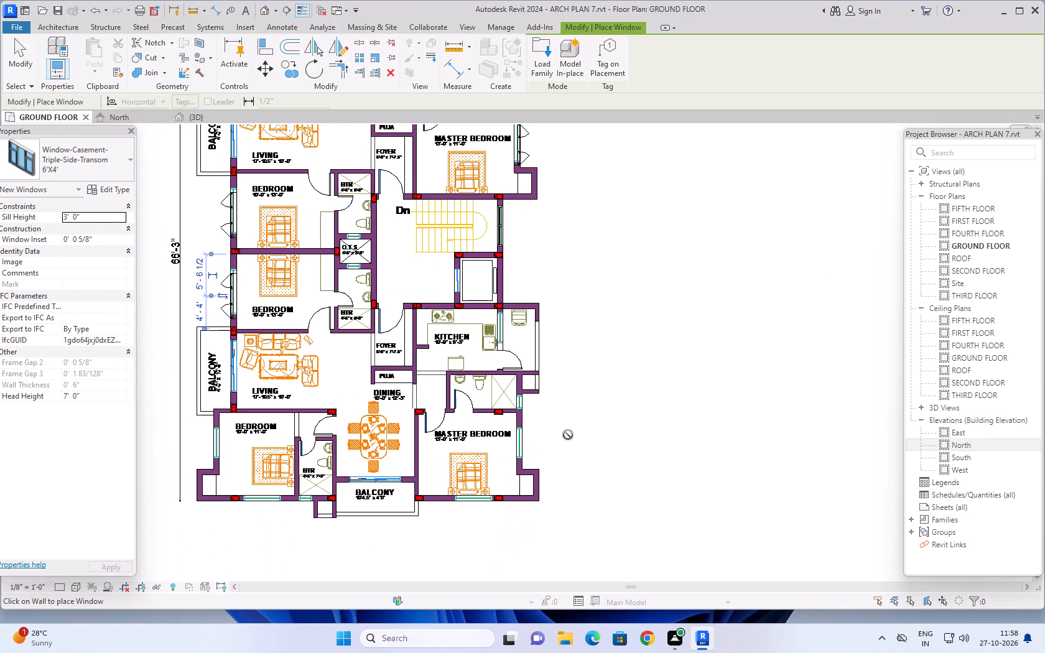
pyautogui.scroll(5, 467, 516)
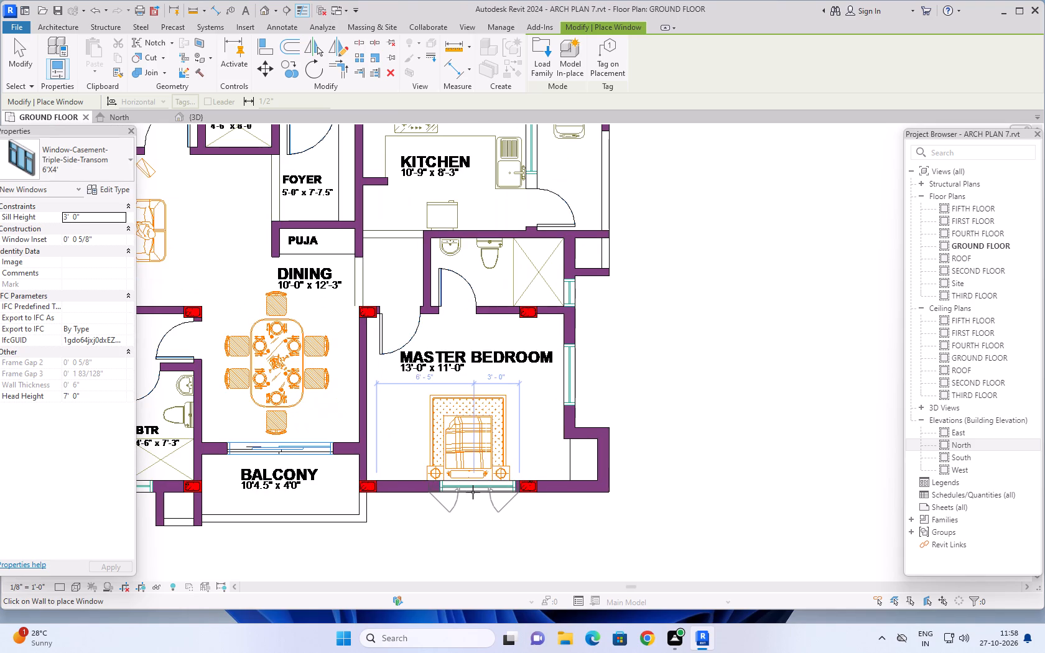
pyautogui.scroll(-8, 476, 494)
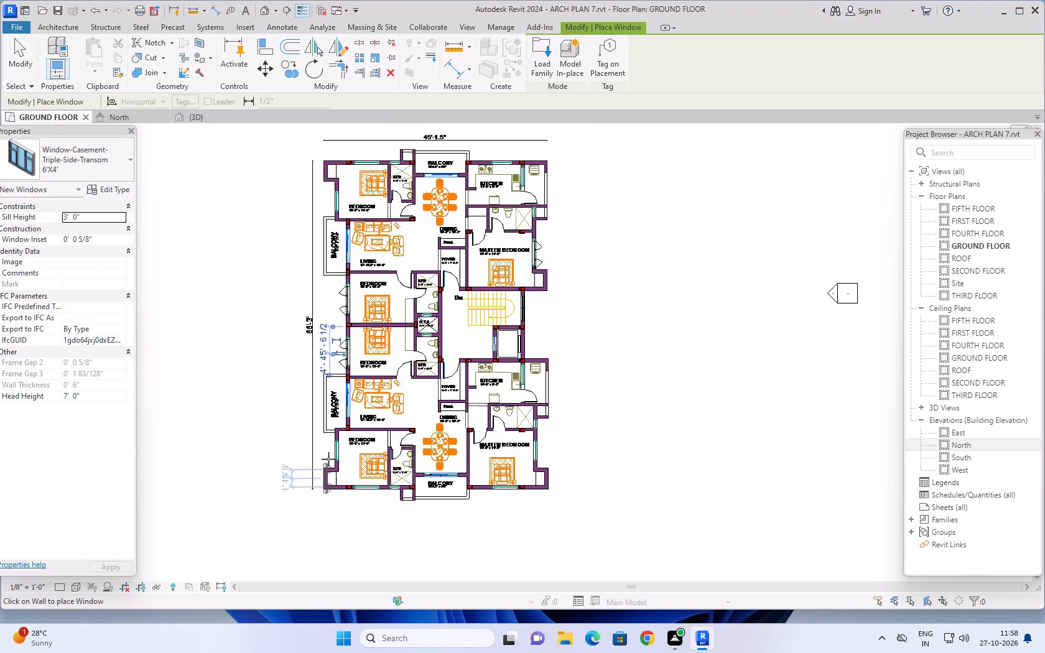
pyautogui.scroll(3, 327, 448)
pyautogui.scroll(-3, 664, 375)
# Examine the upper apartment's remaining window openings around the master bedroom, northwest bedroom, bathroom and kitchen.
pyautogui.moveTo(728, 299); pyautogui.dragTo(624, 420, button='middle')
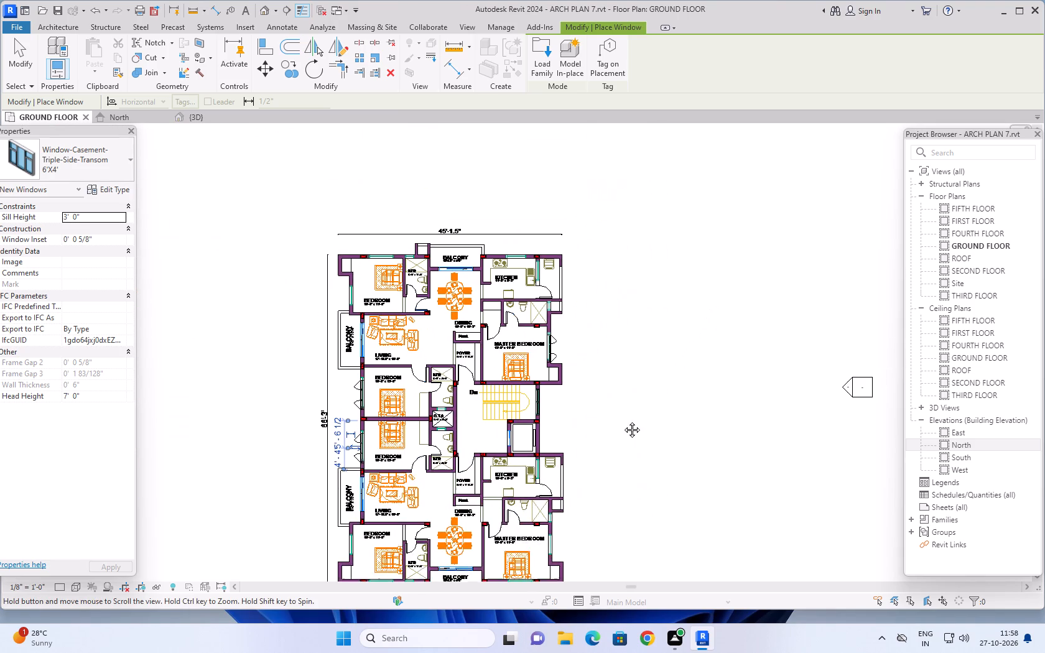
pyautogui.scroll(6, 601, 362)
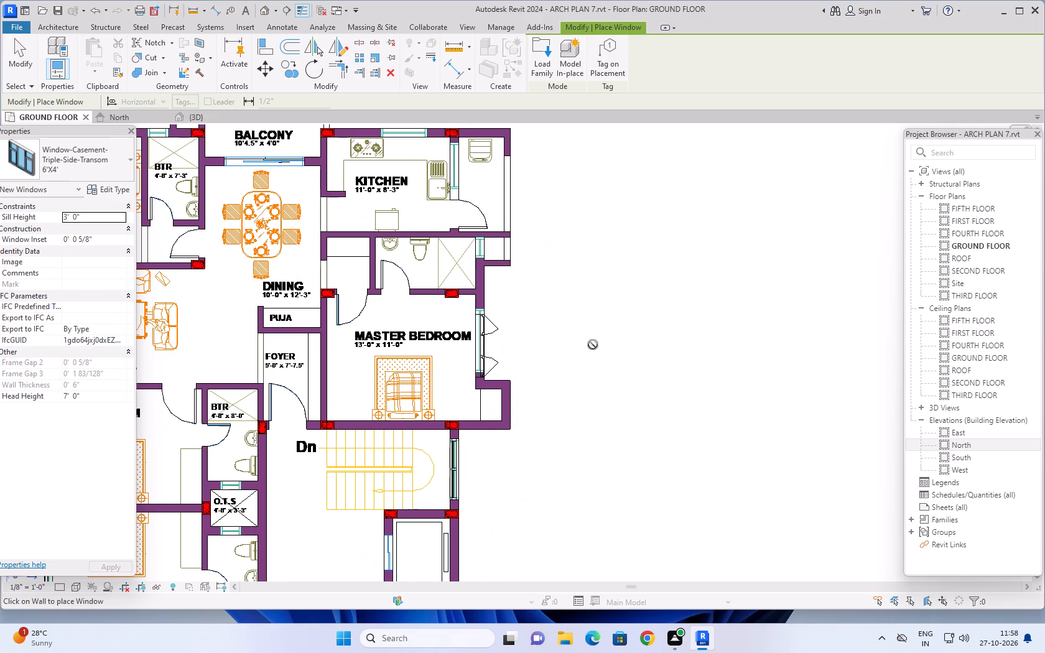
pyautogui.scroll(-3, 606, 338)
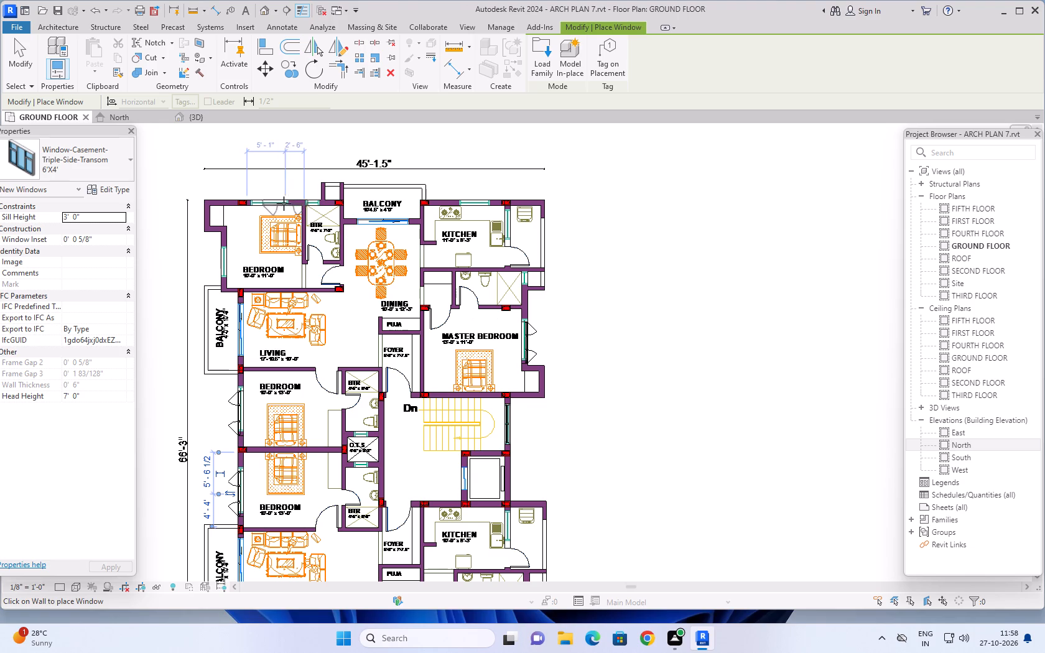
pyautogui.scroll(8, 281, 203)
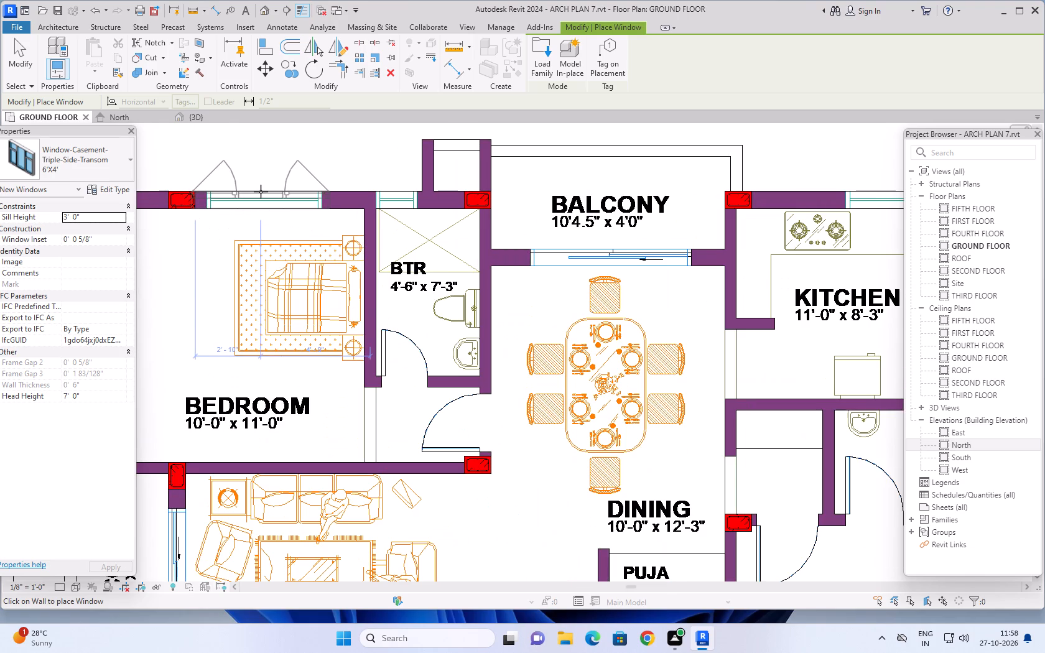
pyautogui.scroll(-2, 261, 192)
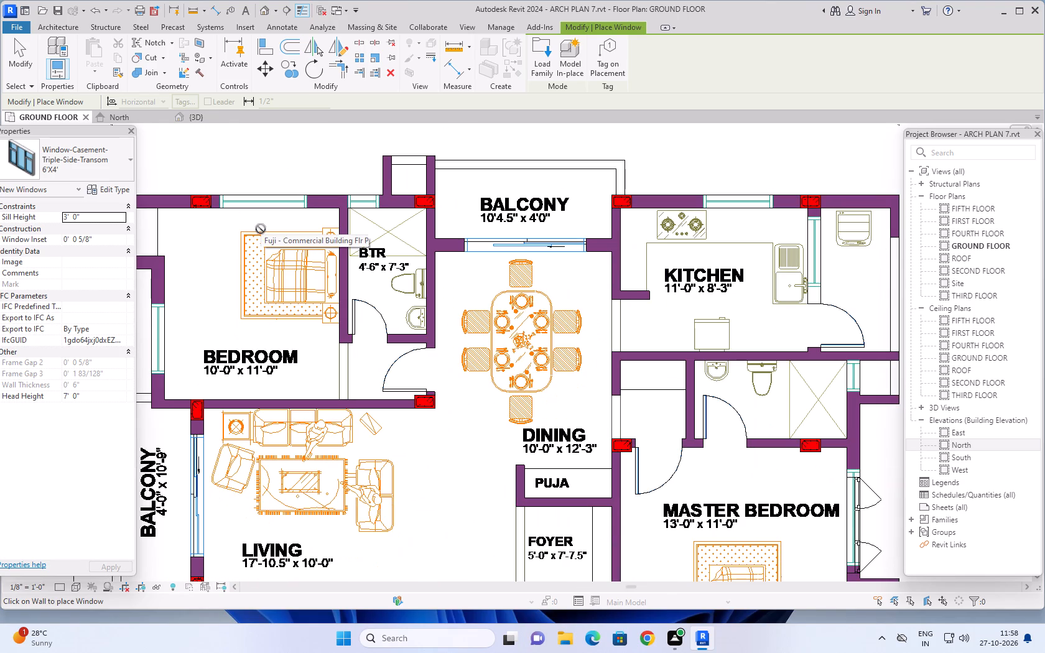
pyautogui.scroll(-2, 319, 264)
pyautogui.scroll(-1, 374, 289)
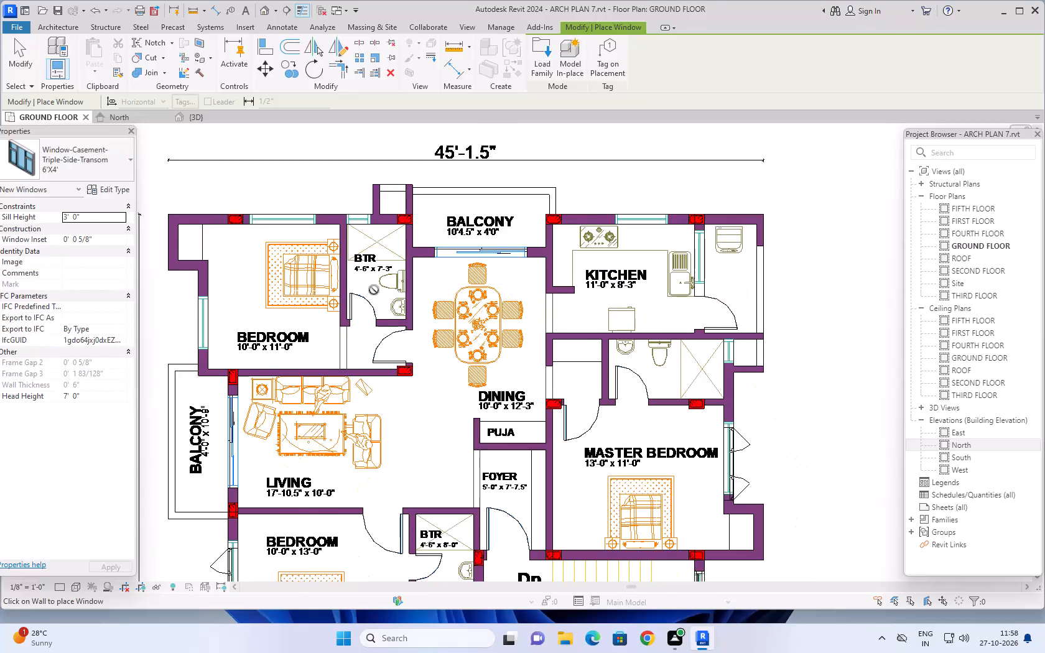
pyautogui.scroll(-2, 378, 295)
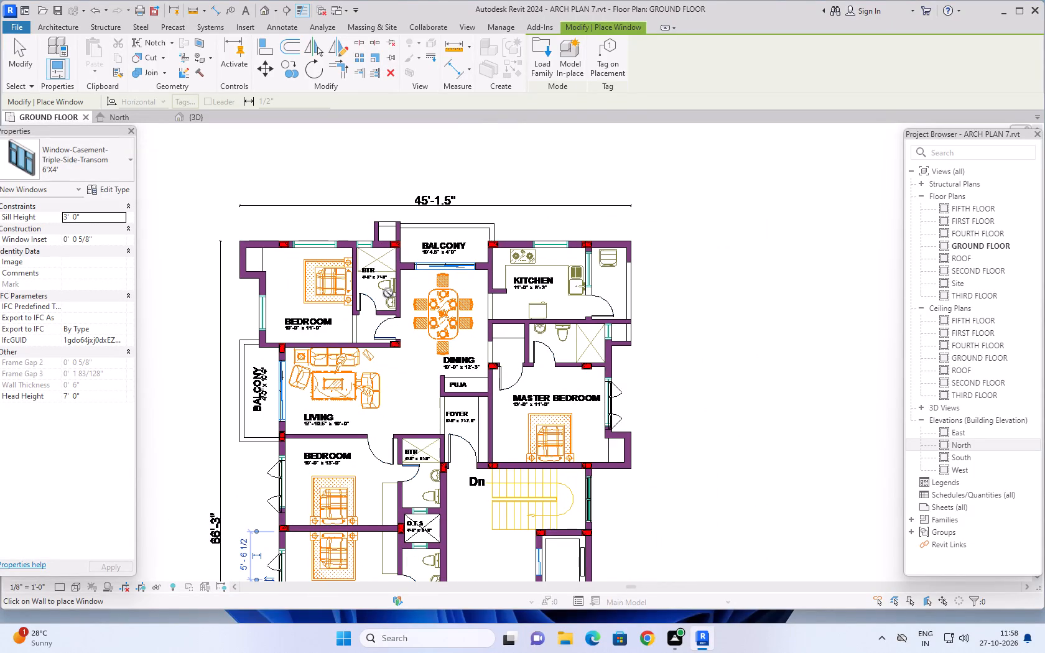
pyautogui.scroll(-2, 704, 328)
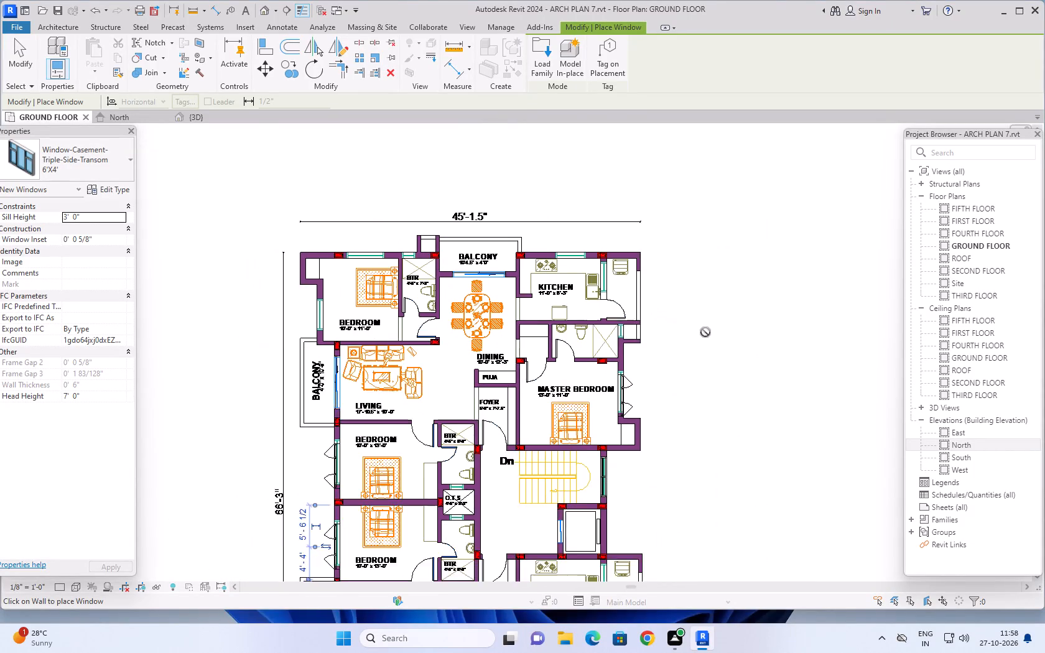
pyautogui.scroll(-2, 713, 333)
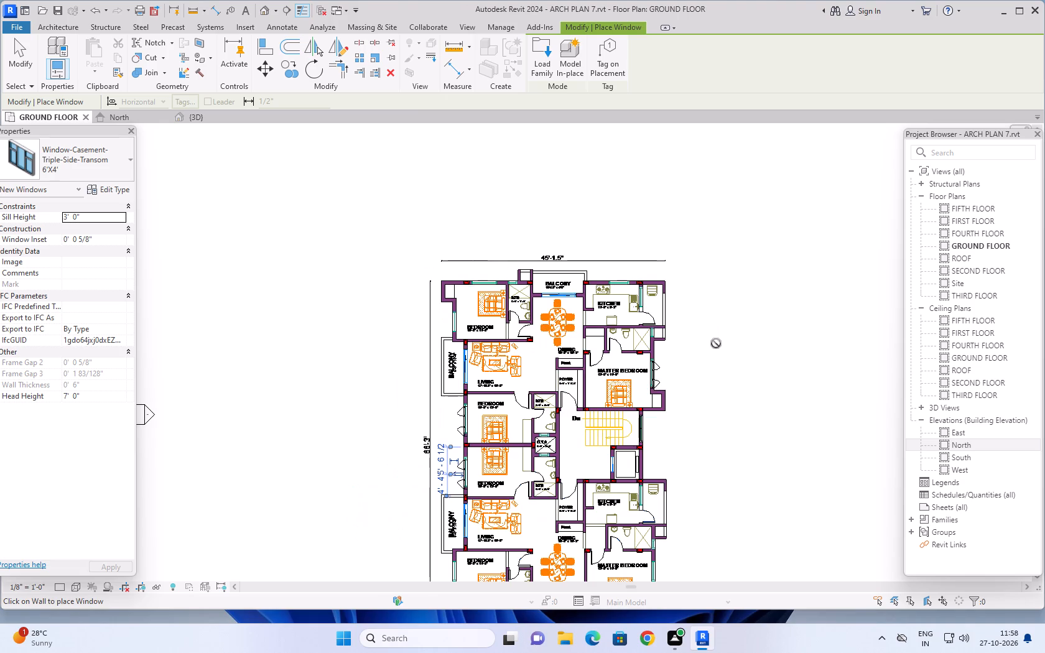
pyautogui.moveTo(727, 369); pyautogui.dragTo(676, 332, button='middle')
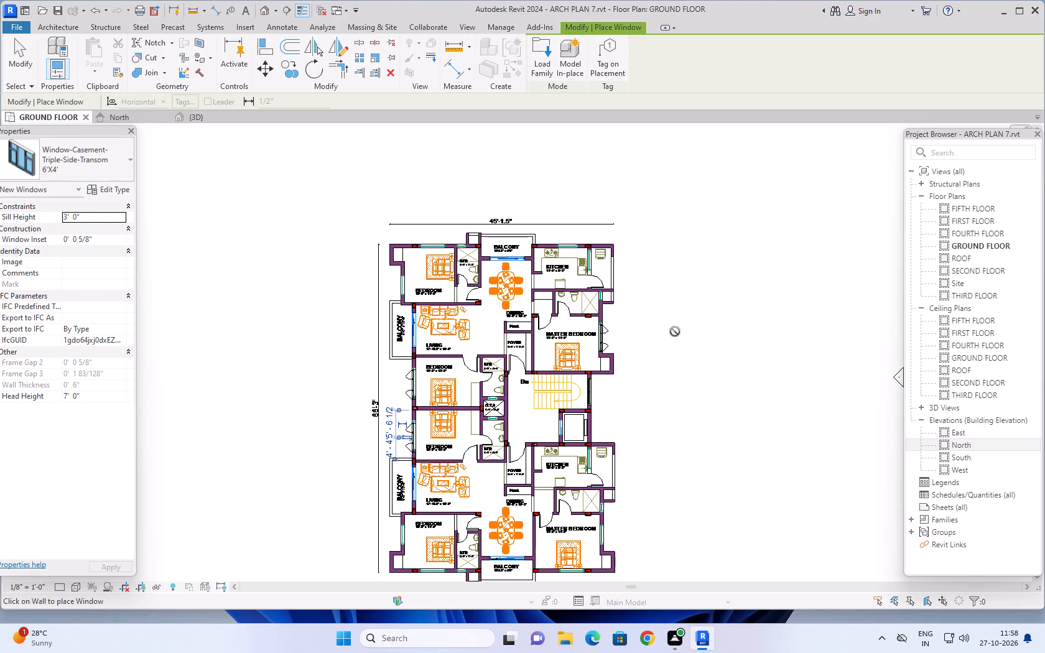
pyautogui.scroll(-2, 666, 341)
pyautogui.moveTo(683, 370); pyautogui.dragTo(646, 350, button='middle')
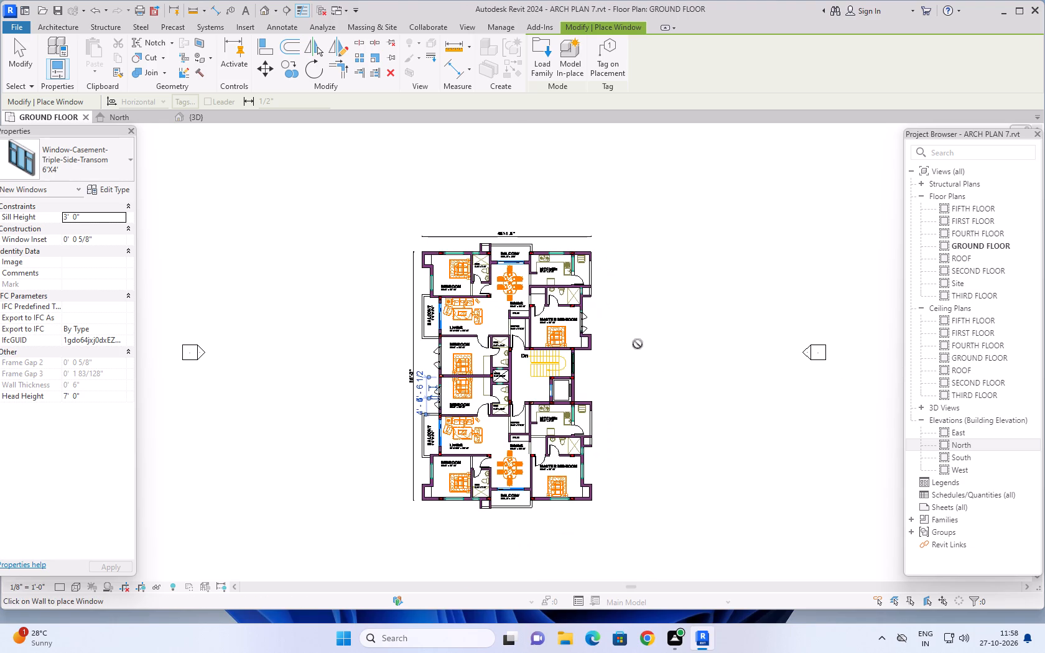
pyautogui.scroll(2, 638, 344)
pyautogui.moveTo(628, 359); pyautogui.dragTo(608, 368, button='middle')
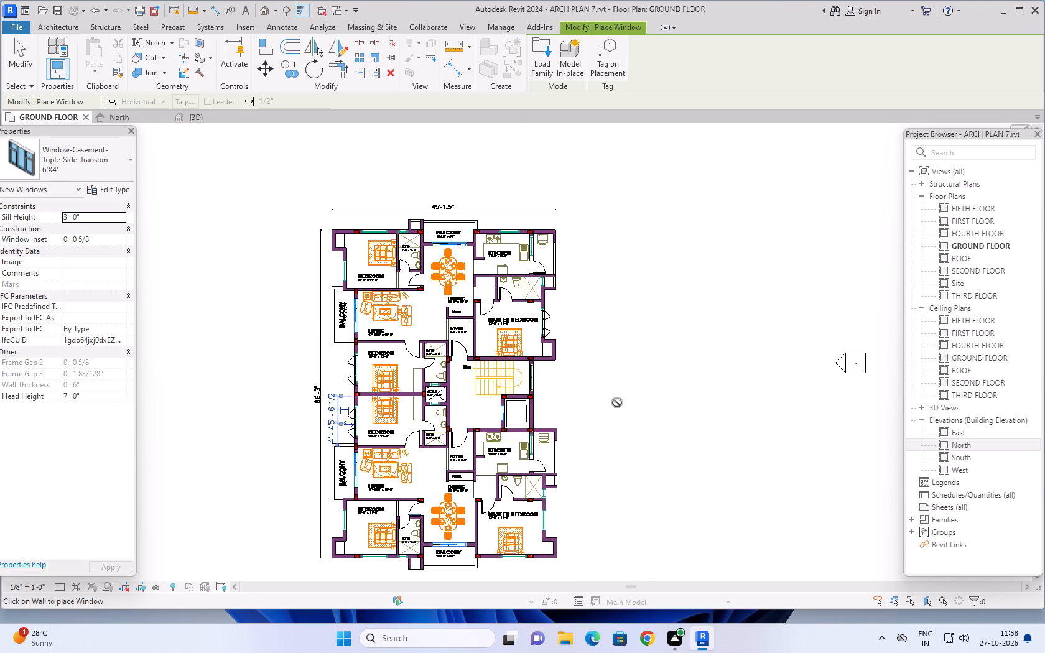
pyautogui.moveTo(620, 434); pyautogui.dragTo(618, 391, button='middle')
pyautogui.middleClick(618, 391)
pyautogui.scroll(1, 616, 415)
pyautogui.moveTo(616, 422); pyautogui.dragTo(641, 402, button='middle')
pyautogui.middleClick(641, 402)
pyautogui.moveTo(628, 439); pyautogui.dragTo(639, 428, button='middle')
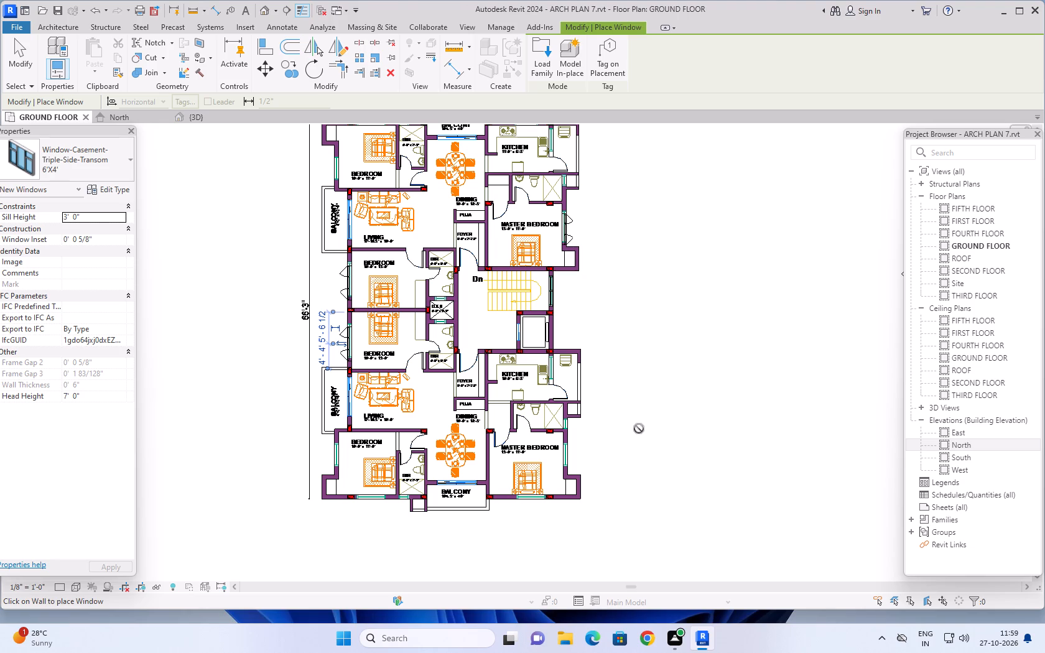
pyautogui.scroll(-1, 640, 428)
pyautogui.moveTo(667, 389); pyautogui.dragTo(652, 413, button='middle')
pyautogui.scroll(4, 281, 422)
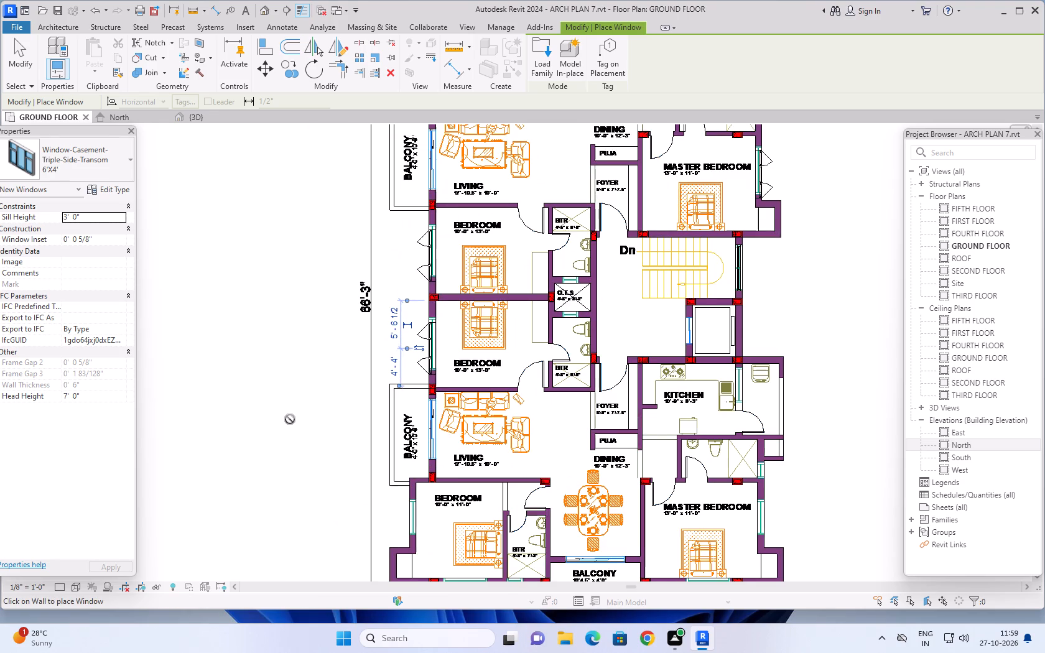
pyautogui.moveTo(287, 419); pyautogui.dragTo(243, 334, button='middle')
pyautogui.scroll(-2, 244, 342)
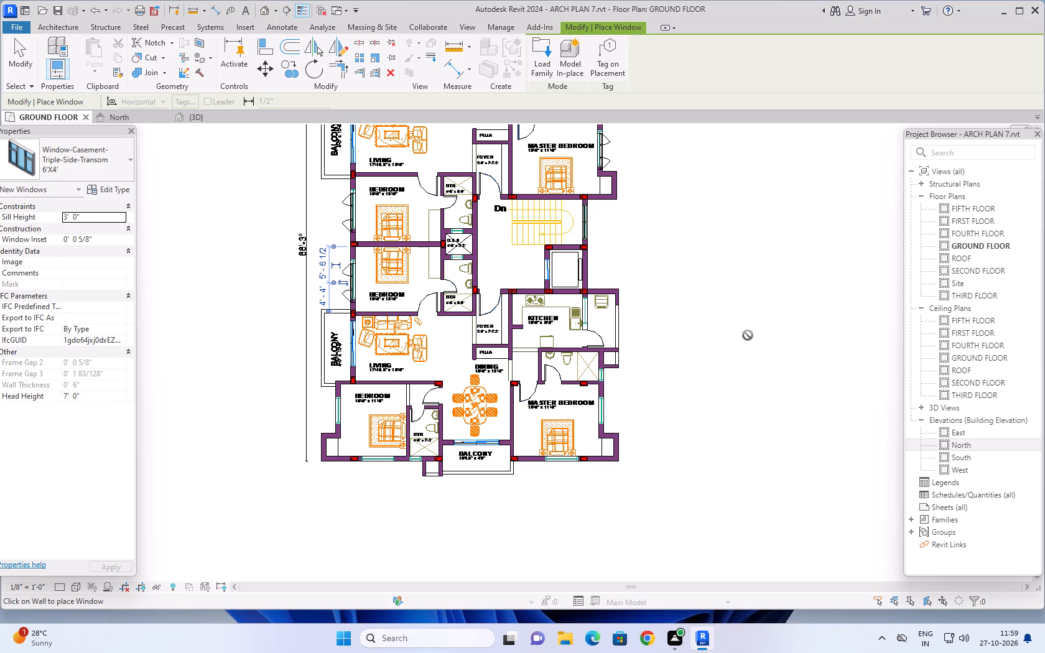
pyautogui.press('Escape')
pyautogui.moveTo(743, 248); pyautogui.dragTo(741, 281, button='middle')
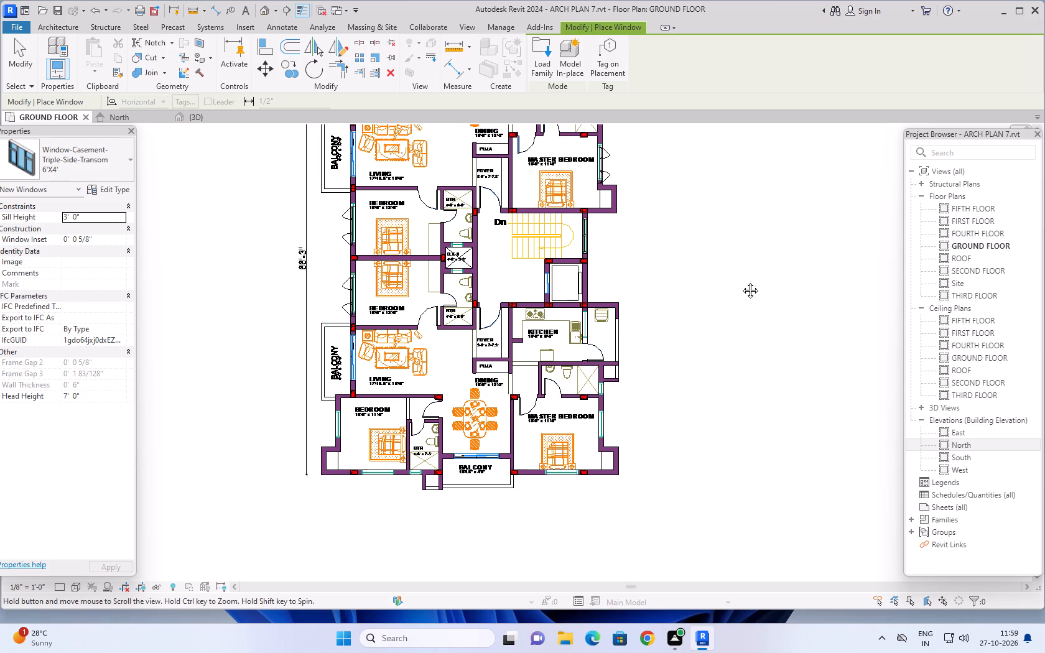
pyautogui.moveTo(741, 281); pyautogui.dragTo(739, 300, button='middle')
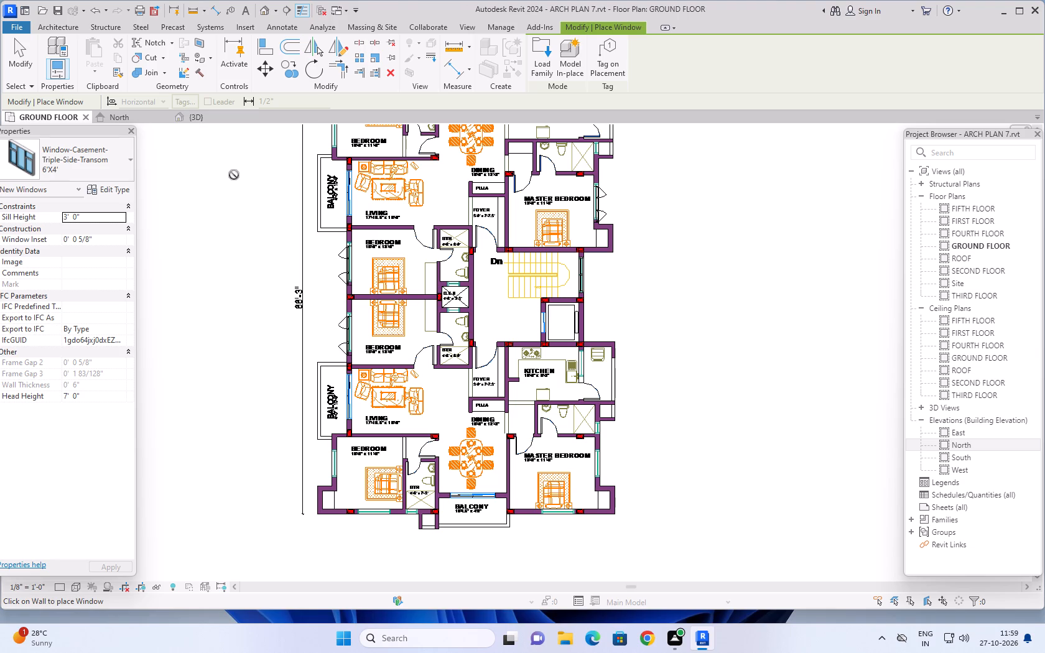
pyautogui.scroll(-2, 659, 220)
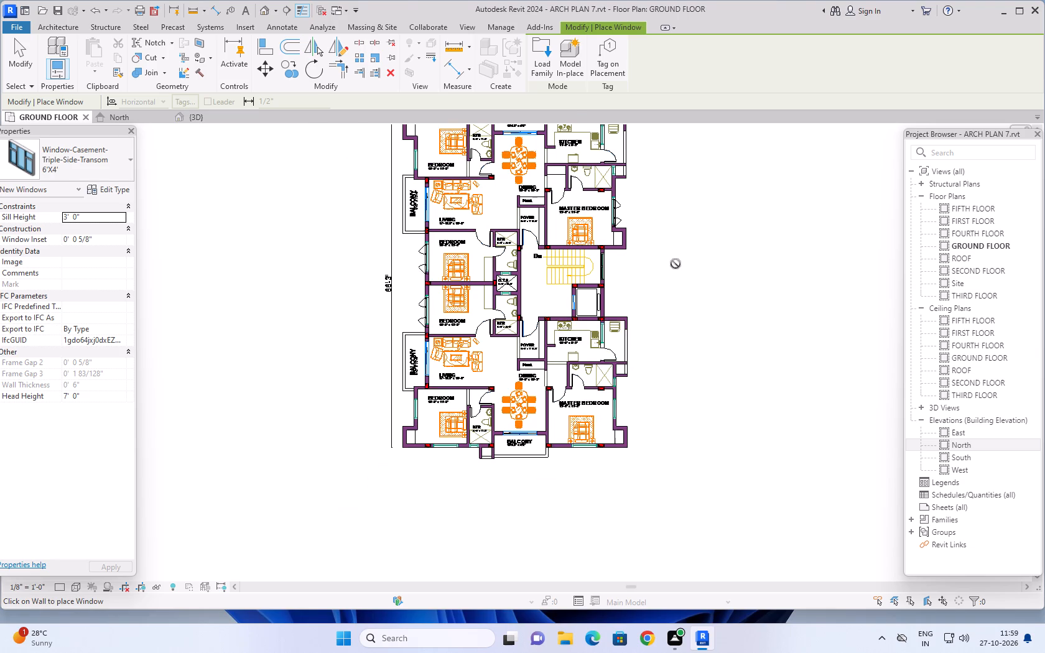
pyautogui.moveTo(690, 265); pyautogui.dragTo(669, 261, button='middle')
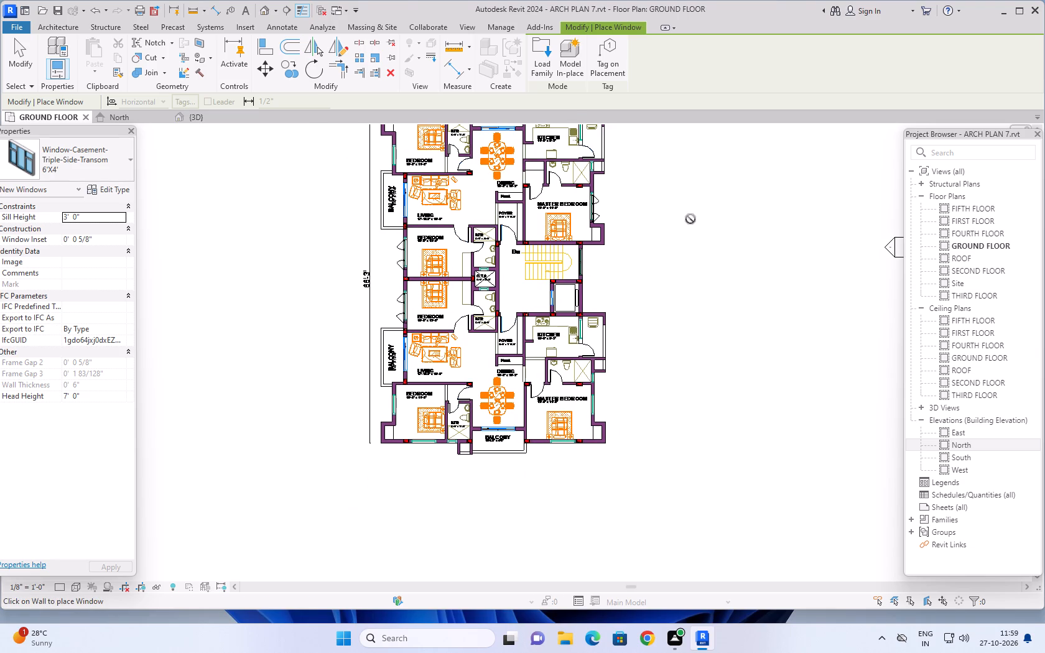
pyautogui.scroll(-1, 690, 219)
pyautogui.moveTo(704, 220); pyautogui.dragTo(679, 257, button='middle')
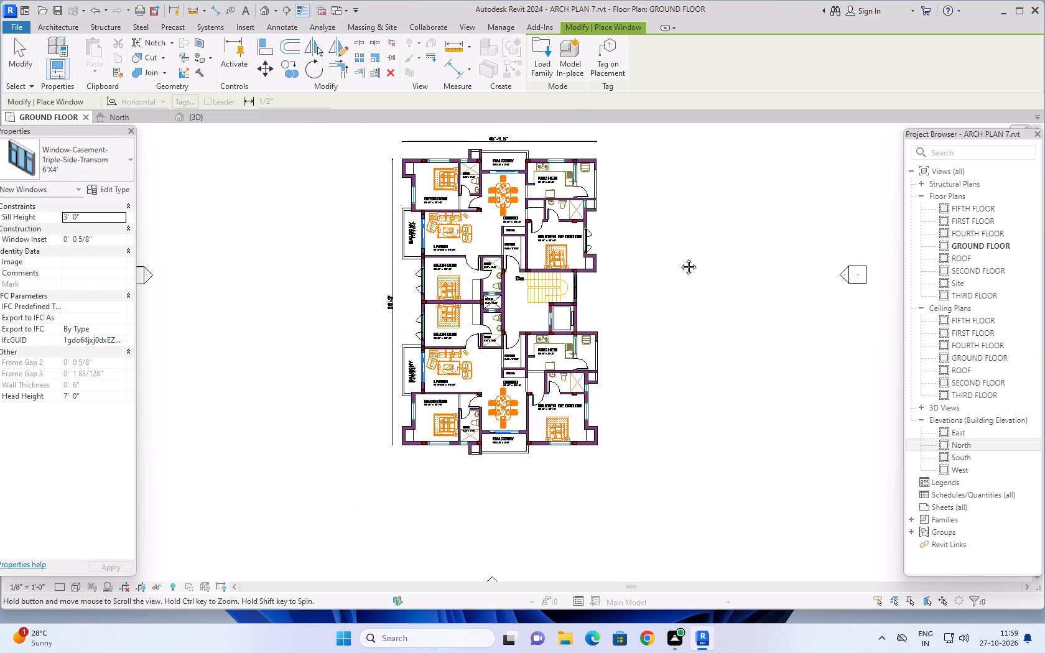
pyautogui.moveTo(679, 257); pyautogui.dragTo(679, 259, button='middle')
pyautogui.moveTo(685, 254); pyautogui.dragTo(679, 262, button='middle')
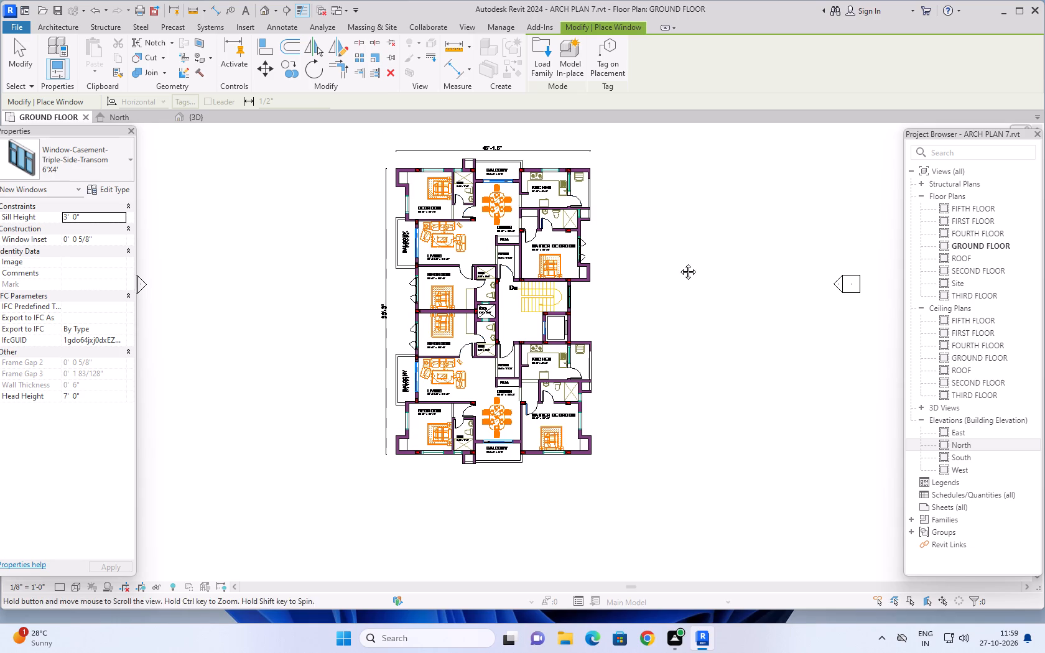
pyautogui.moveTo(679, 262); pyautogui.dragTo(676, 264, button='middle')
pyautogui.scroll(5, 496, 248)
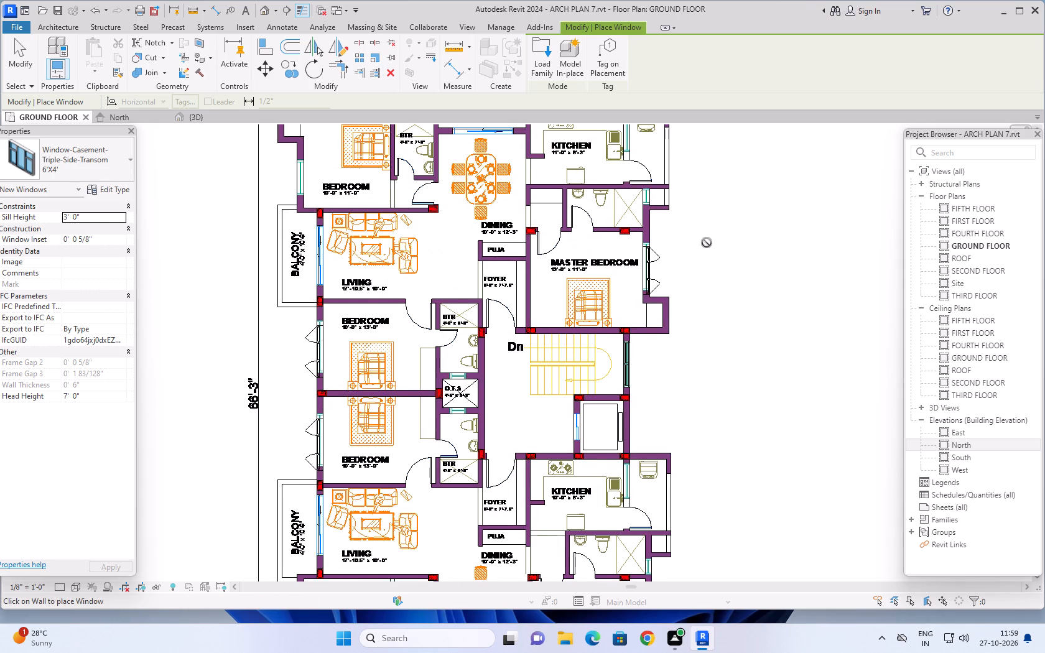
# Leave window placement and examine both apartments' unfilled window openings, from the lower apartment's outer walls up to the whole floor plan.
pyautogui.moveTo(707, 243); pyautogui.dragTo(699, 175, button='middle')
pyautogui.moveTo(710, 297); pyautogui.dragTo(705, 256, button='middle')
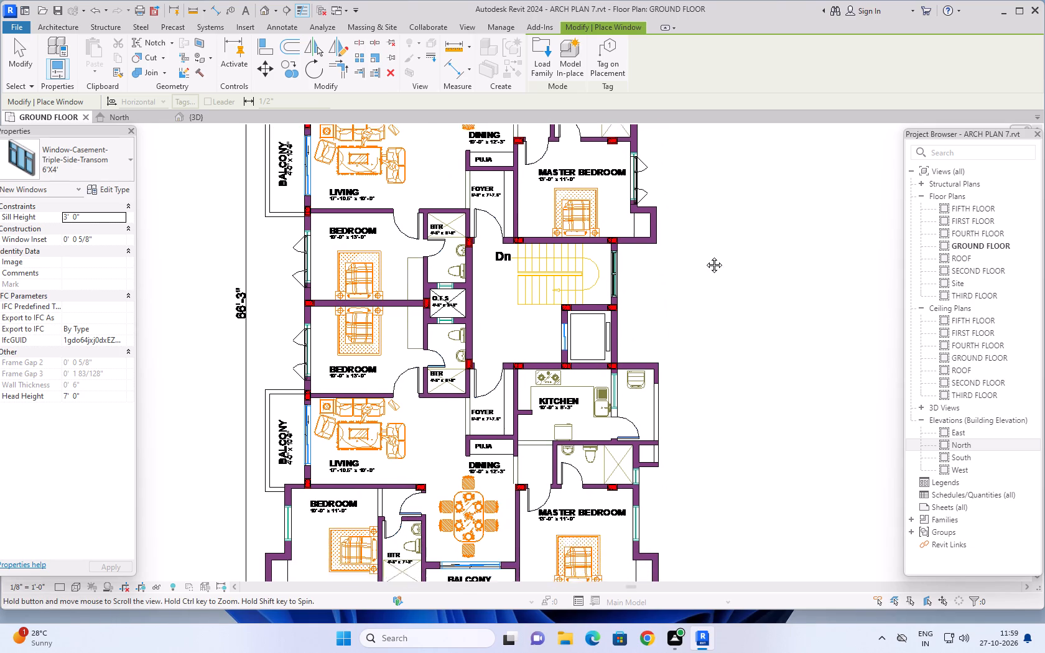
pyautogui.moveTo(705, 256); pyautogui.dragTo(705, 202, button='middle')
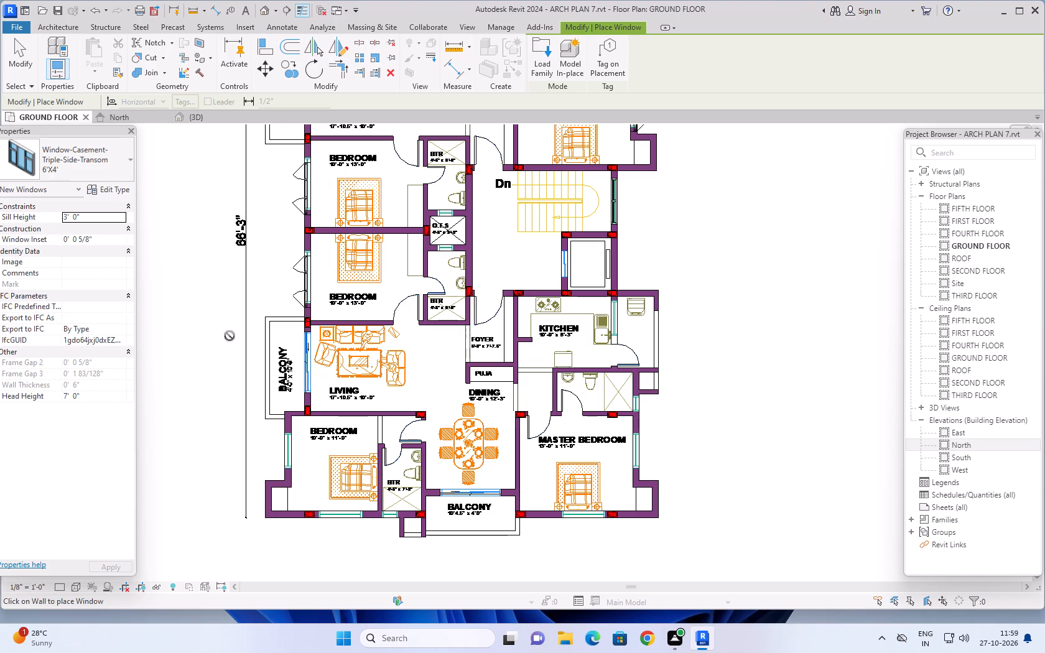
pyautogui.press('Escape')
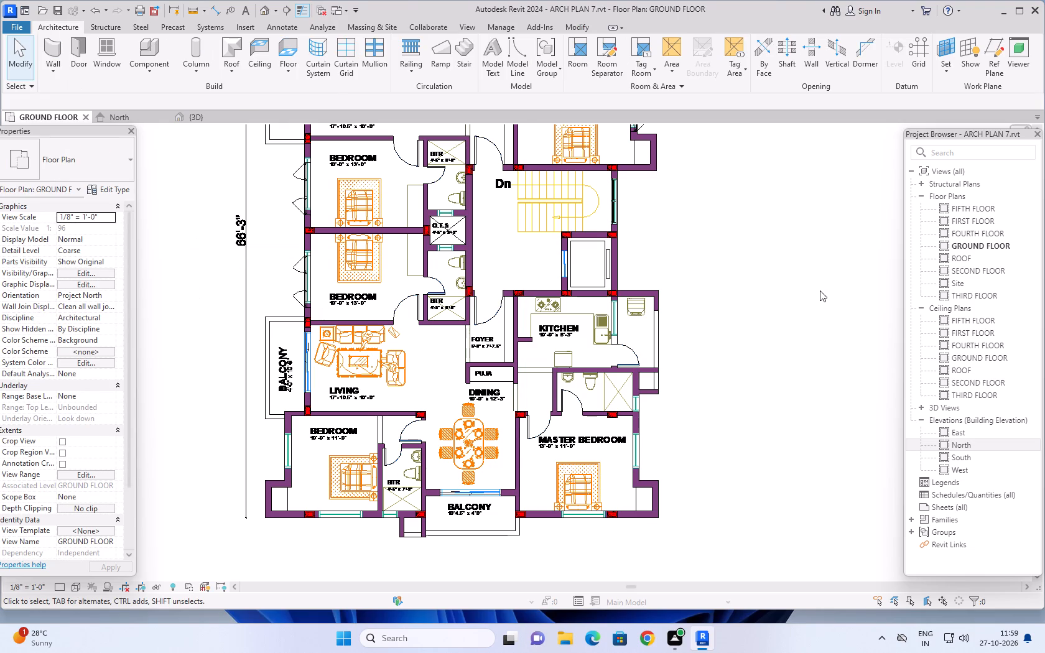
pyautogui.scroll(-1, 817, 292)
pyautogui.moveTo(794, 229); pyautogui.dragTo(789, 285, button='middle')
pyautogui.middleClick(789, 285)
pyautogui.scroll(-1, 789, 285)
pyautogui.moveTo(797, 271); pyautogui.dragTo(796, 271, button='middle')
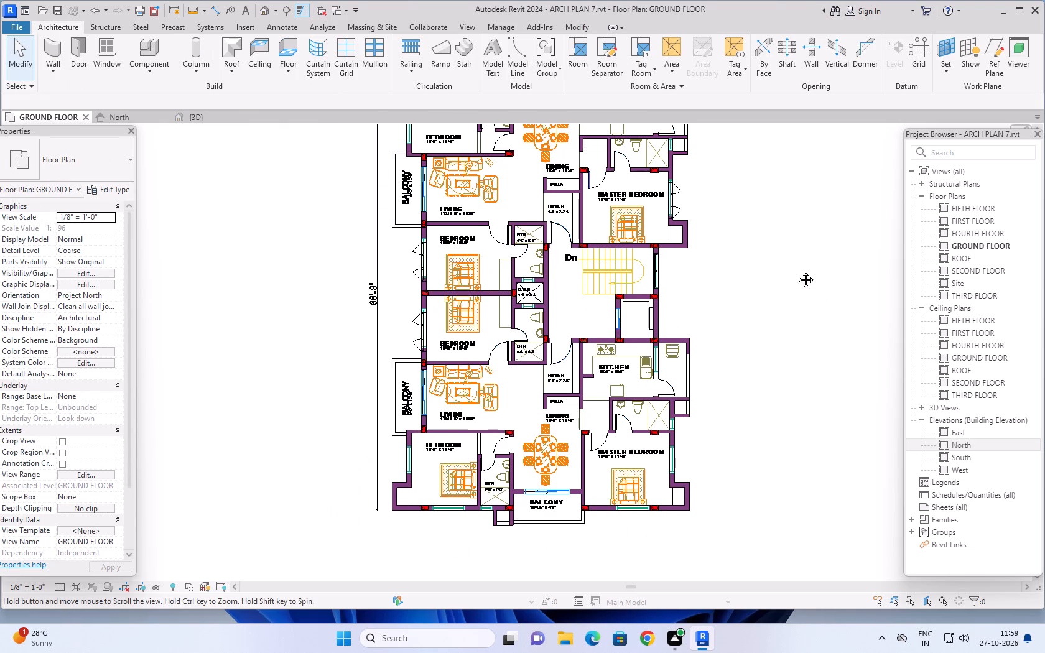
pyautogui.moveTo(796, 271); pyautogui.dragTo(779, 283, button='middle')
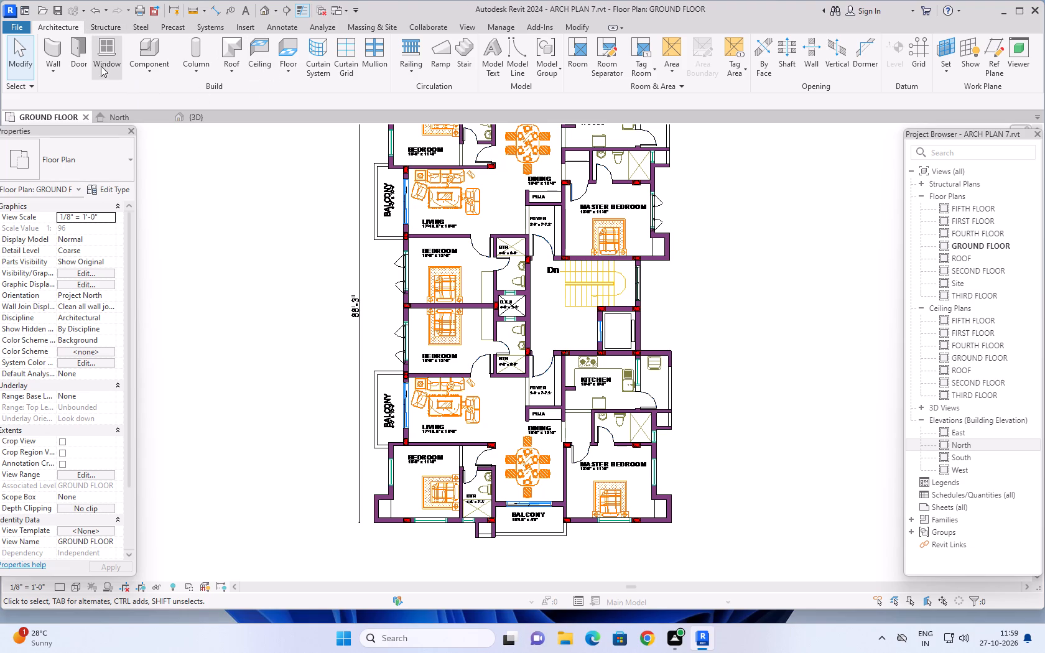
pyautogui.scroll(-2, 295, 272)
pyautogui.moveTo(685, 252); pyautogui.dragTo(681, 271, button='middle')
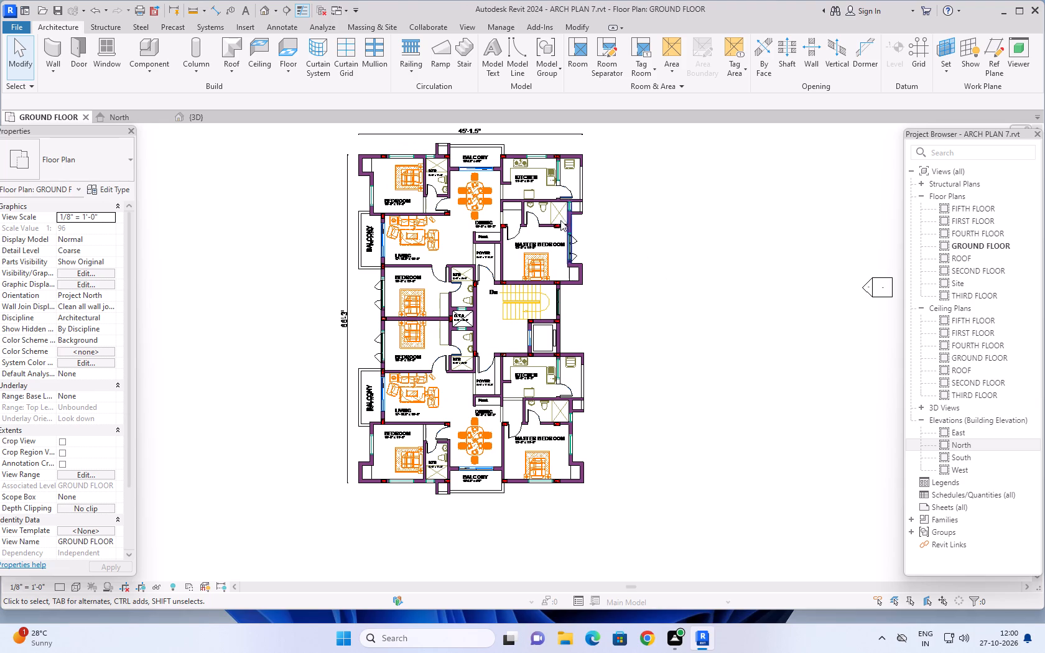
# Measure the width of the CAD window opening in the north wall of the upper apartment's northwest bedroom with a temporary aligned dimension.
pyautogui.click(216, 9)
pyautogui.scroll(3, 434, 153)
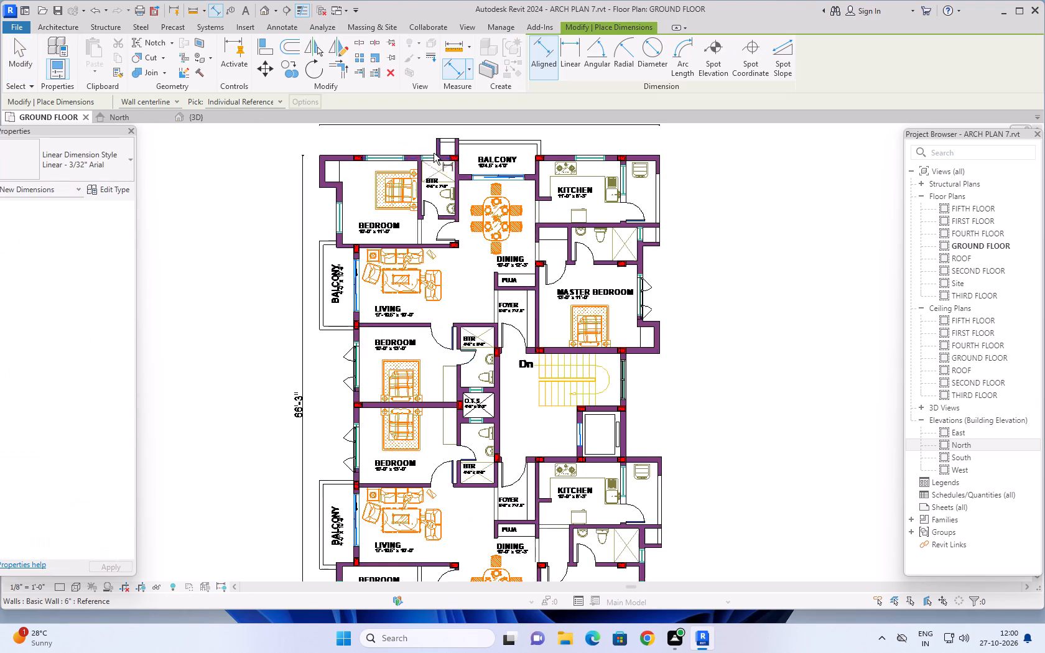
pyautogui.scroll(9, 390, 160)
pyautogui.moveTo(374, 134); pyautogui.dragTo(369, 180, button='middle')
pyautogui.scroll(5, 308, 175)
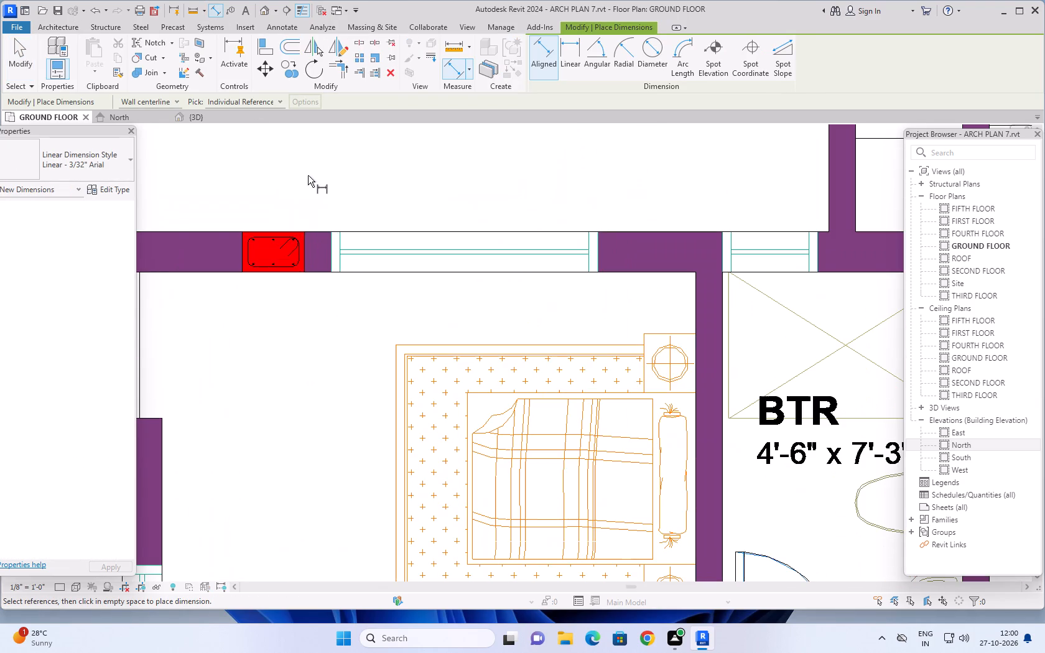
pyautogui.click(331, 240)
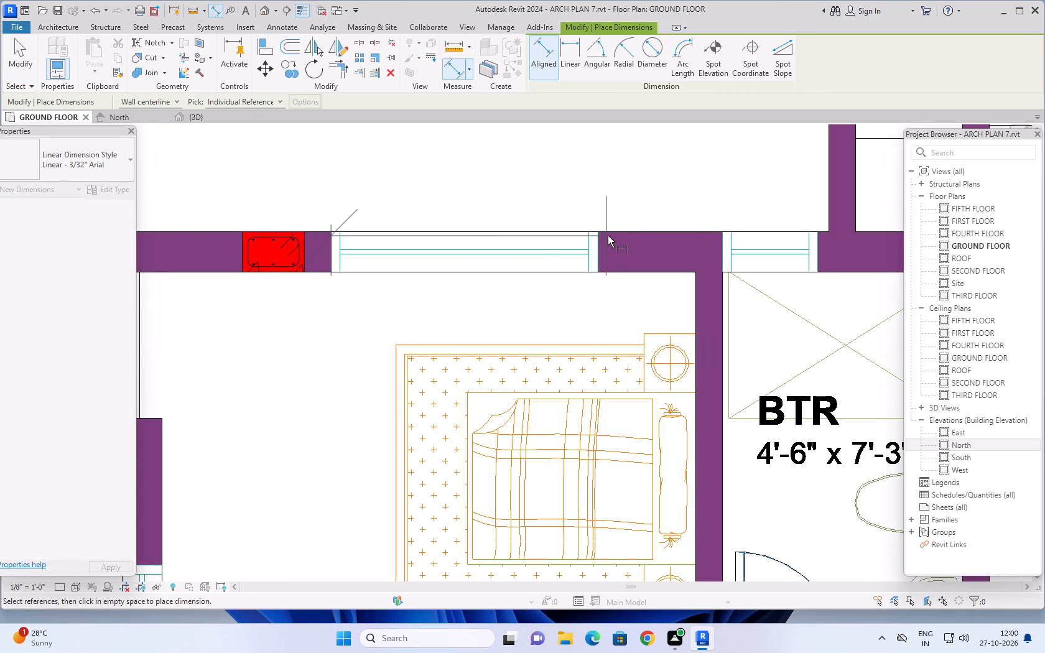
pyautogui.scroll(7, 594, 254)
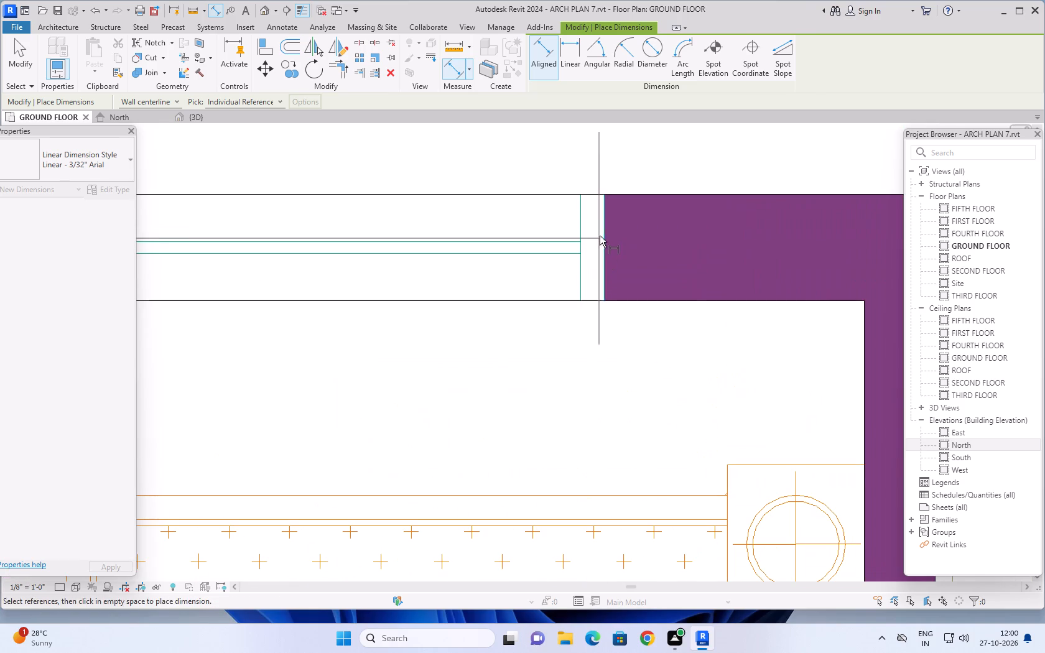
pyautogui.click(605, 229)
pyautogui.scroll(-9, 599, 181)
pyautogui.moveTo(600, 180); pyautogui.dragTo(600, 205, button='middle')
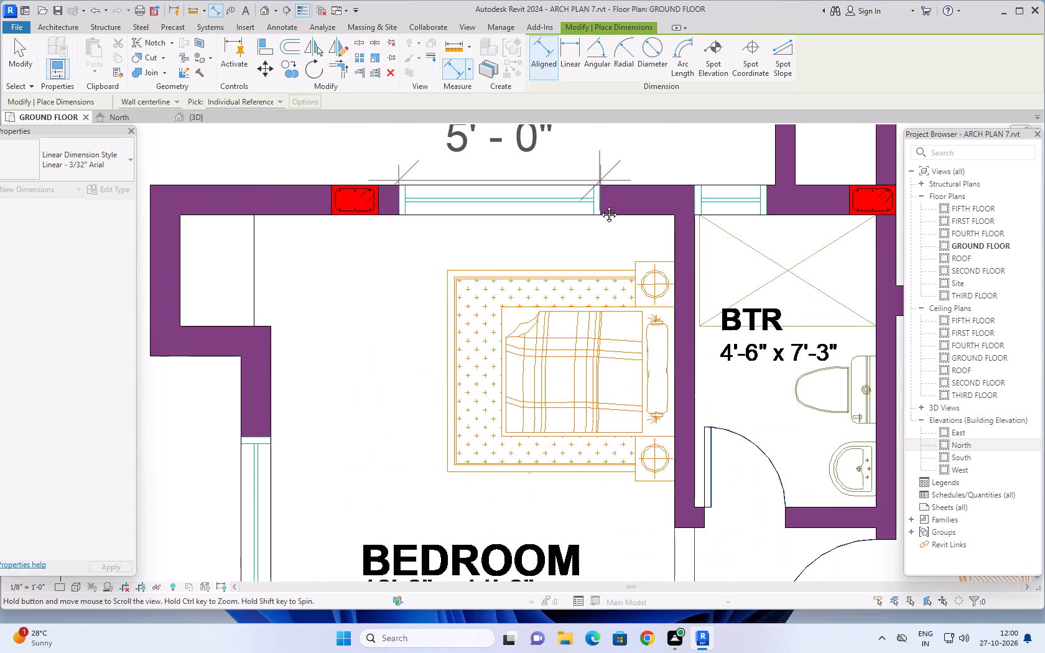
pyautogui.moveTo(600, 205); pyautogui.dragTo(600, 305, button='middle')
pyautogui.press('Escape')
# Examine the remaining window openings along the upper apartment's north wall and across the full ground-floor plan.
pyautogui.scroll(-9, 601, 266)
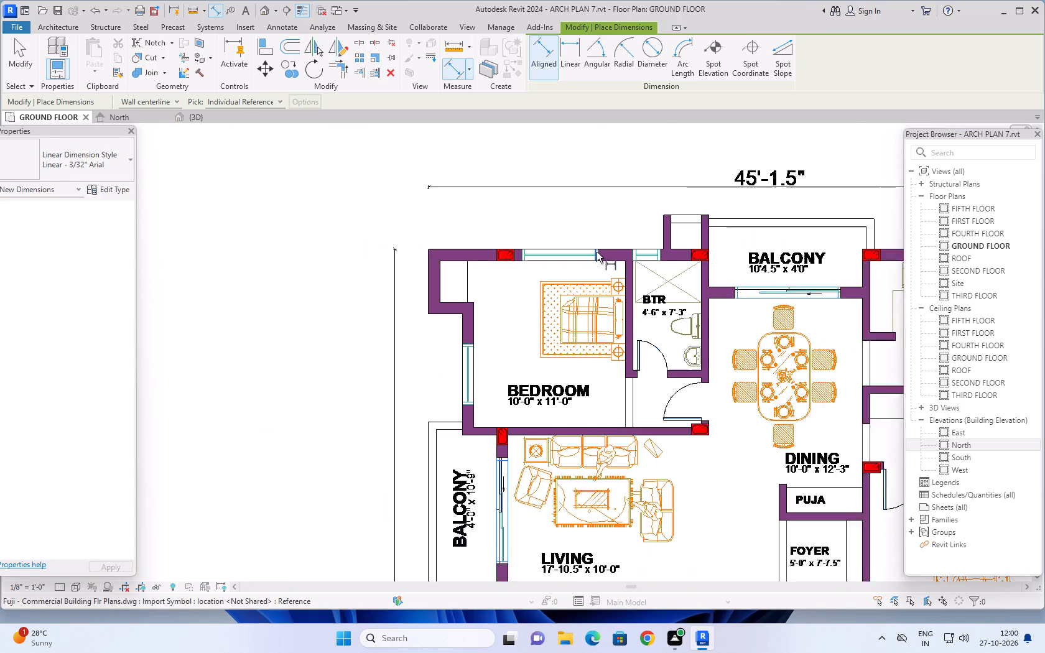
pyautogui.scroll(-1, 597, 252)
pyautogui.moveTo(546, 218); pyautogui.dragTo(452, 225, button='middle')
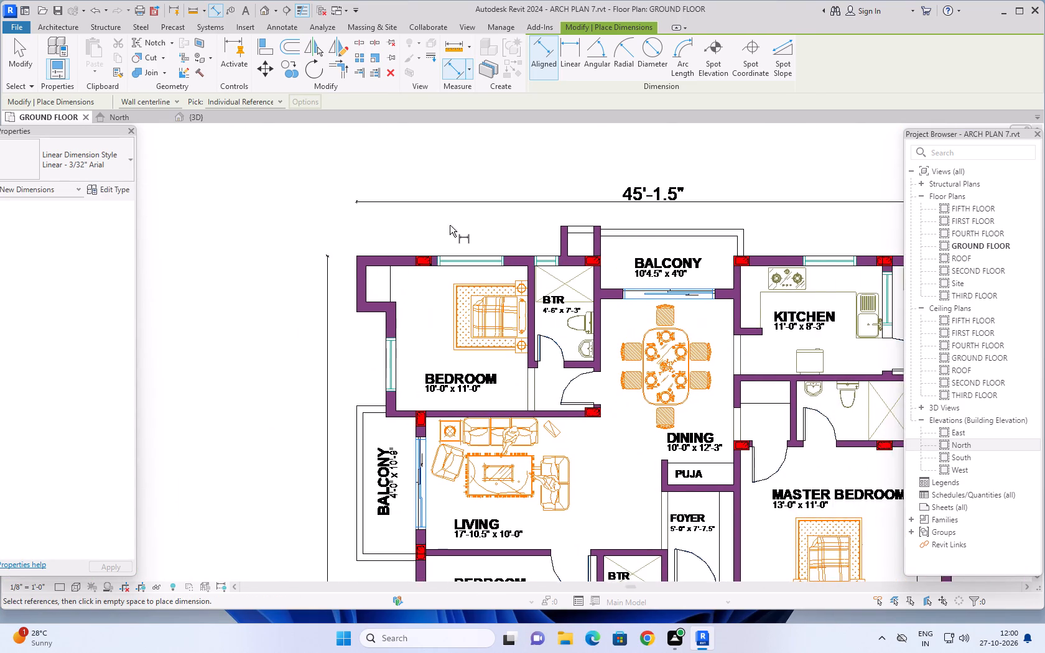
pyautogui.scroll(-1, 450, 225)
pyautogui.moveTo(479, 174); pyautogui.dragTo(405, 176, button='middle')
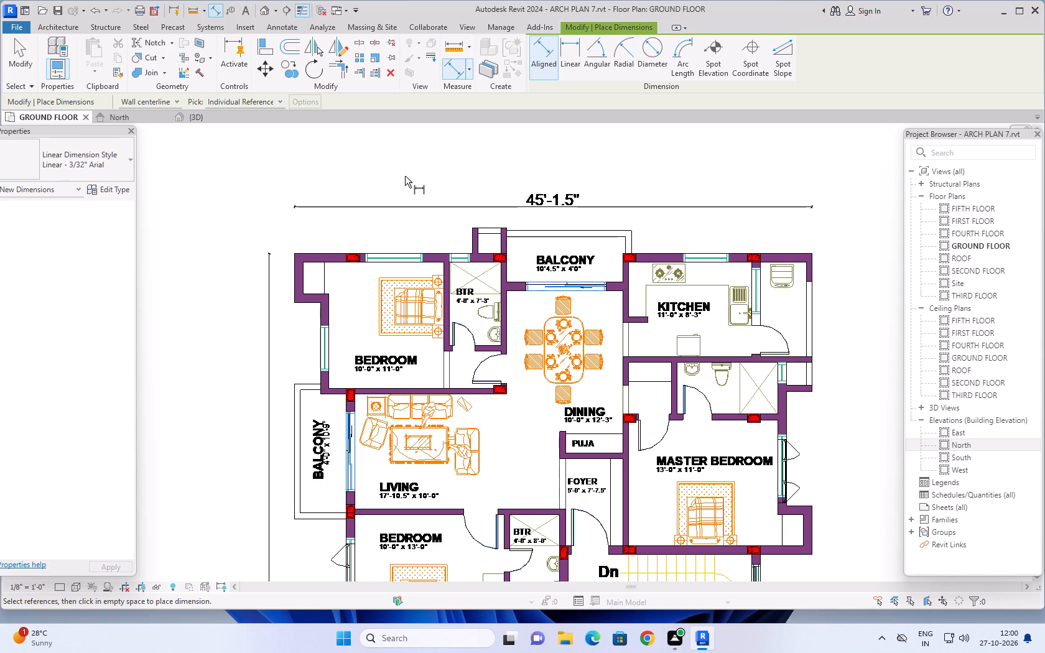
pyautogui.scroll(-1, 405, 176)
pyautogui.scroll(-1, 555, 159)
pyautogui.moveTo(671, 166); pyautogui.dragTo(666, 169, button='middle')
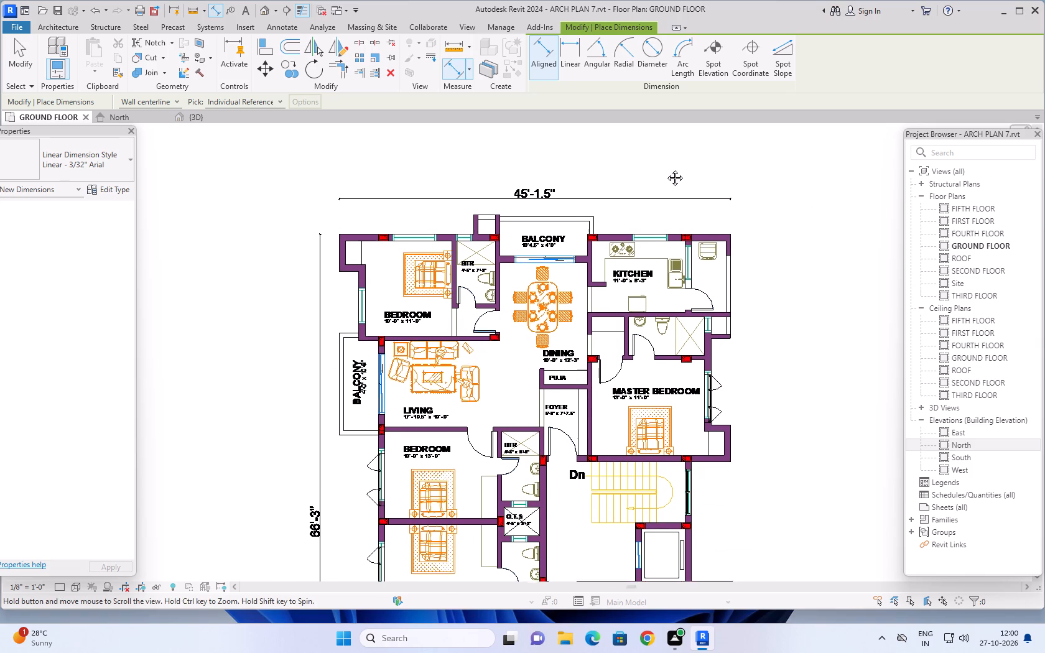
pyautogui.moveTo(666, 169); pyautogui.dragTo(654, 158, button='middle')
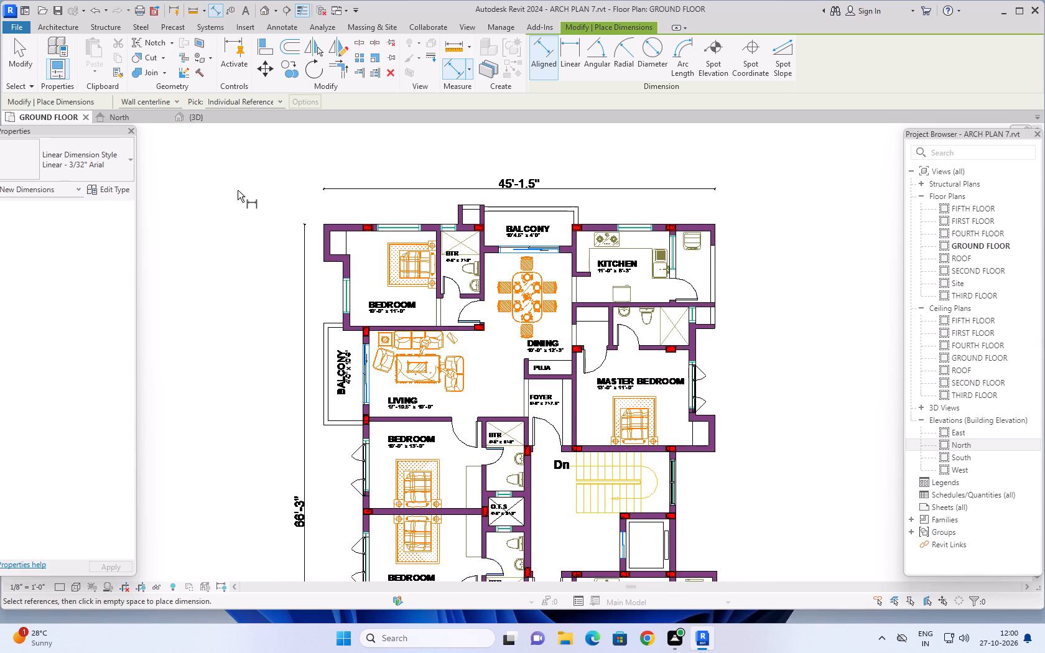
pyautogui.scroll(-2, 238, 190)
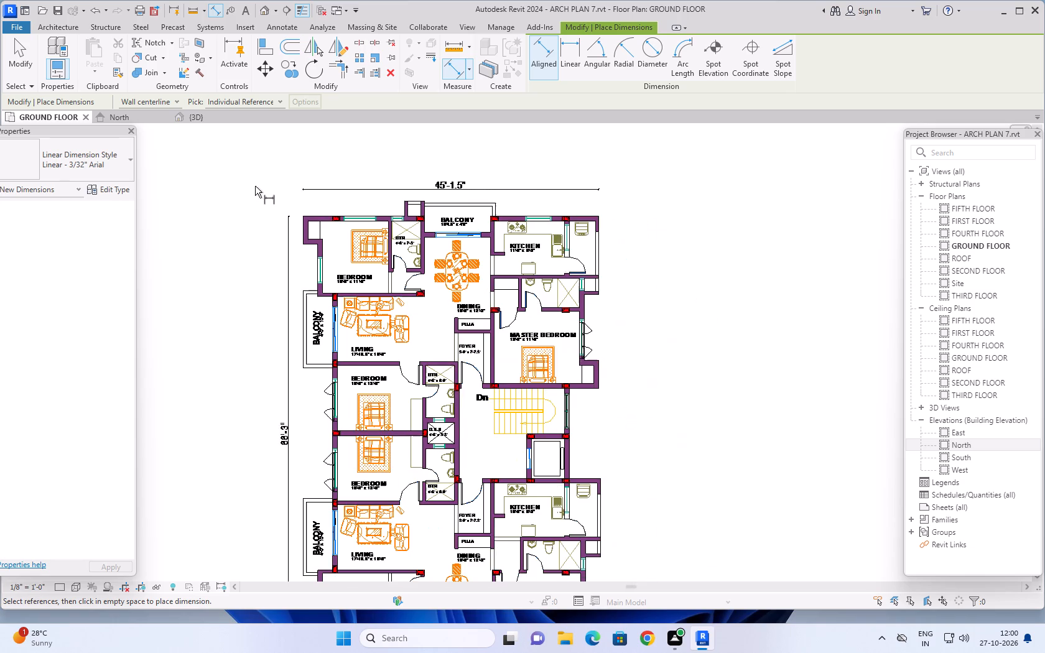
pyautogui.scroll(-1, 265, 185)
pyautogui.moveTo(230, 259); pyautogui.dragTo(256, 230, button='middle')
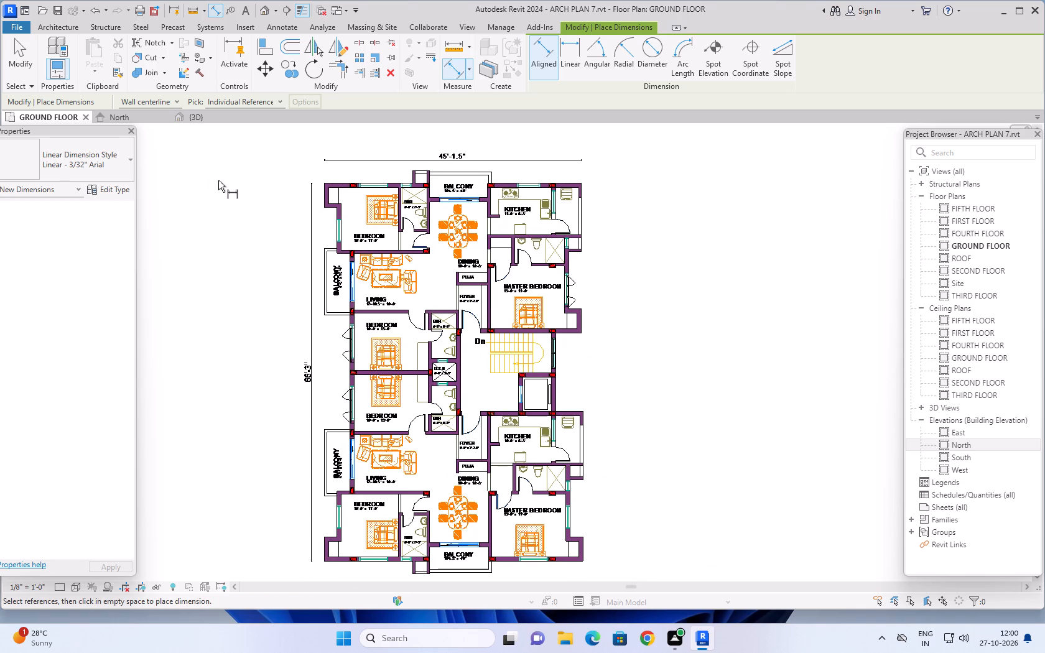
pyautogui.scroll(1, 282, 156)
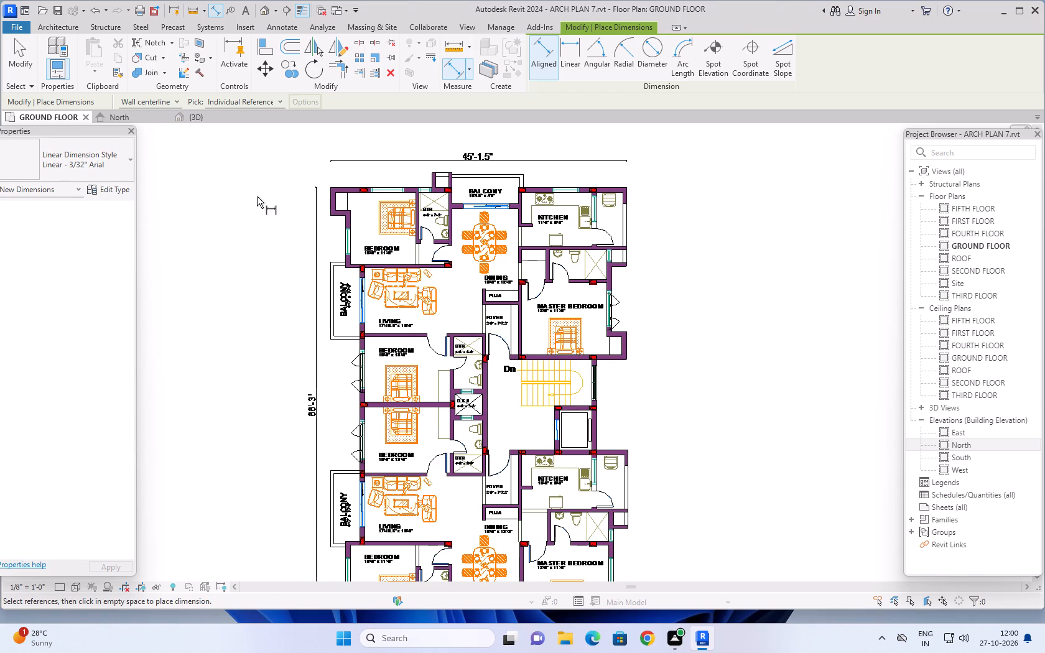
pyautogui.scroll(-1, 257, 197)
pyautogui.moveTo(257, 188); pyautogui.dragTo(250, 198, button='middle')
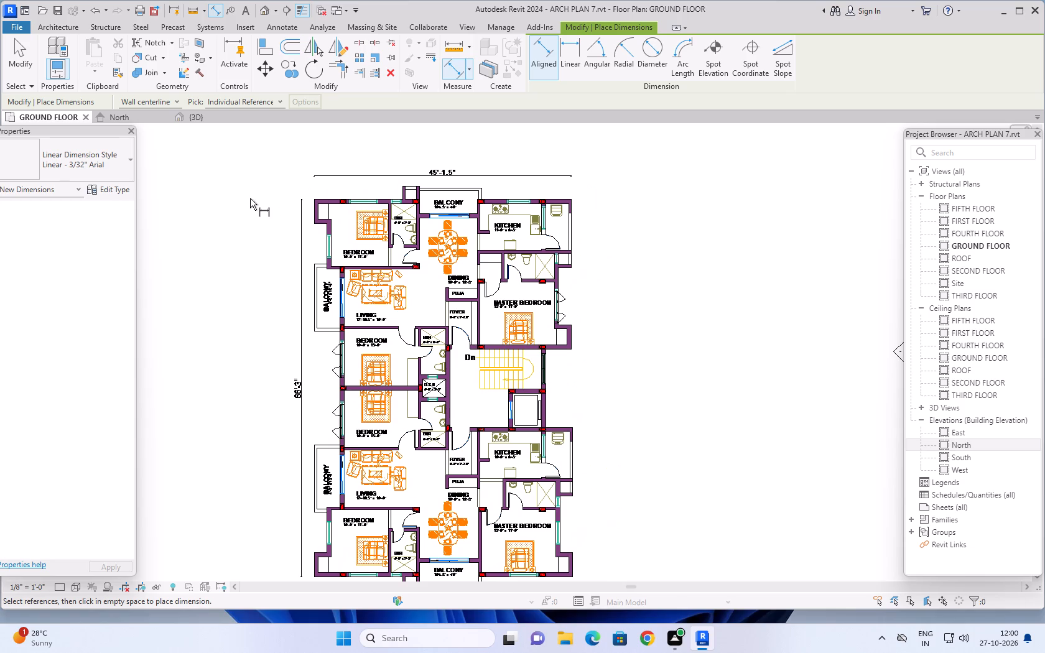
# Duplicate the triple casement window type as 5'X4' and set its width to 5'.
pyautogui.click(70, 24)
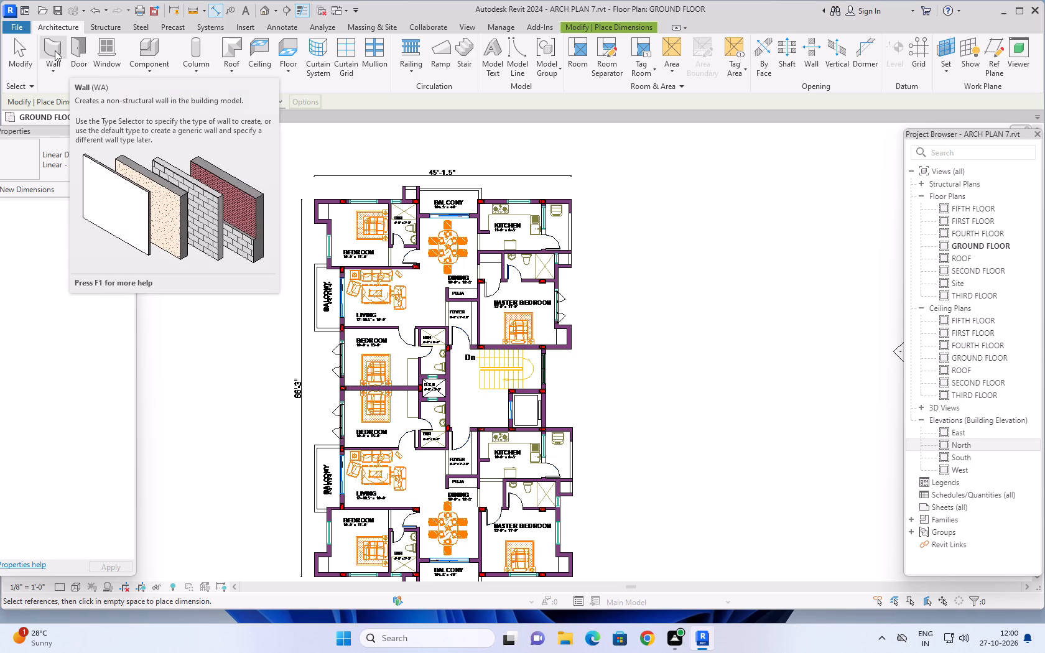
pyautogui.click(113, 42)
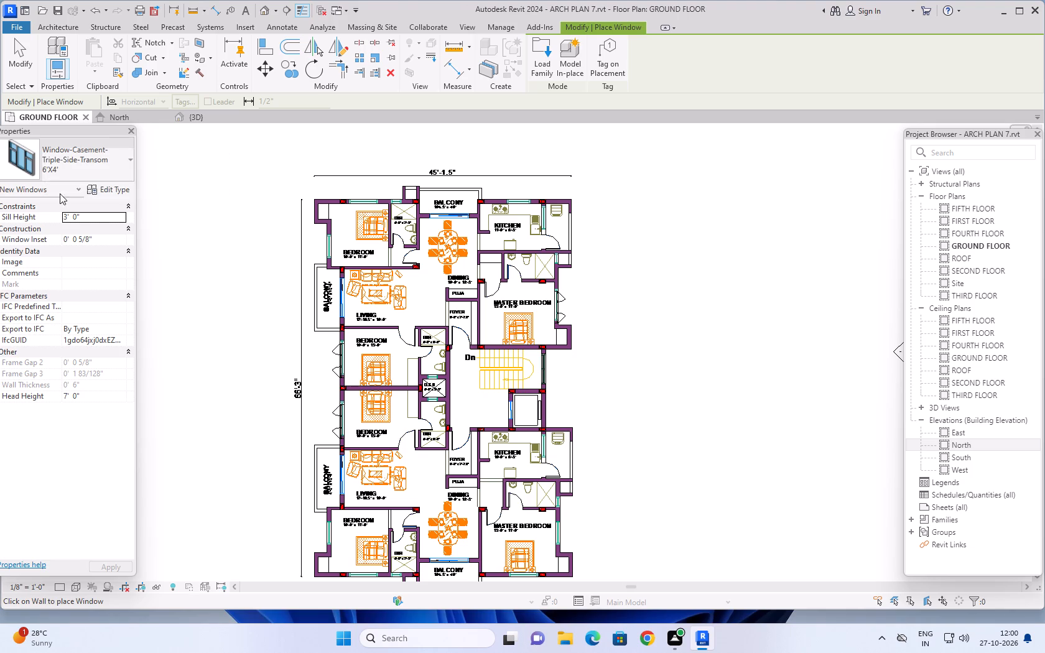
pyautogui.click(108, 185)
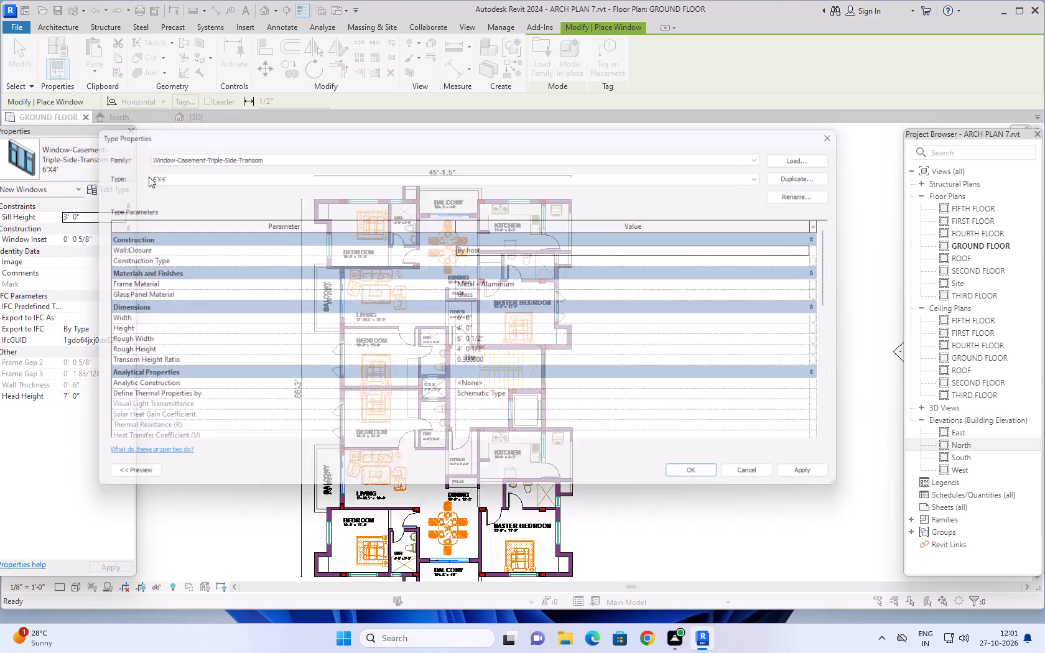
pyautogui.click(811, 169)
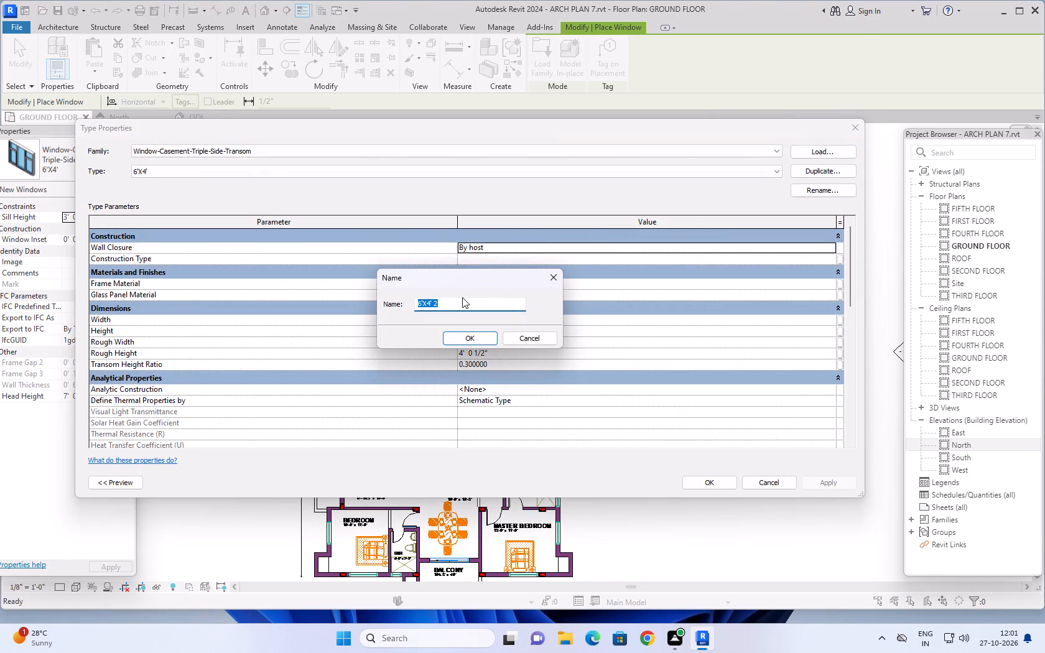
pyautogui.write("5'X4'")
pyautogui.press('Return')
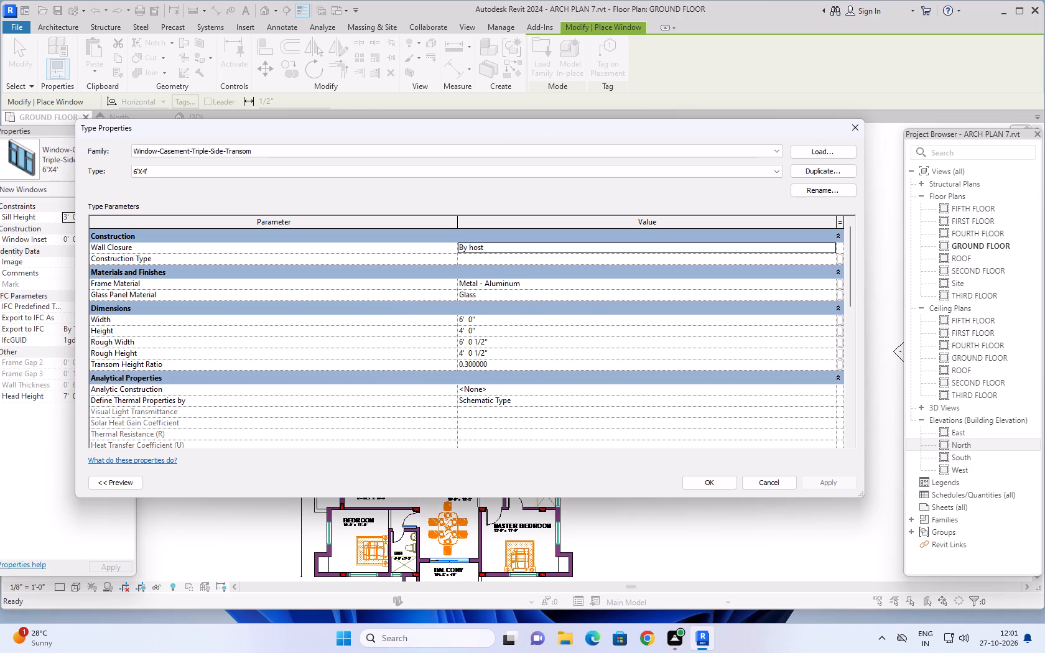
pyautogui.click(483, 317)
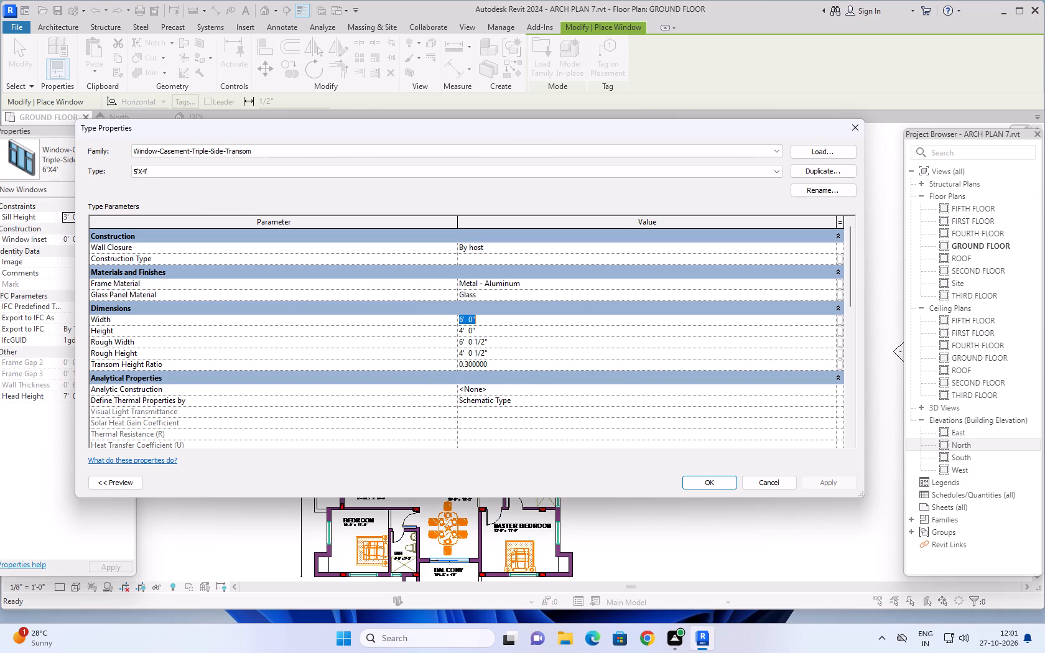
pyautogui.write("5'")
pyautogui.press('Return')
pyautogui.click(829, 479)
pyautogui.click(722, 482)
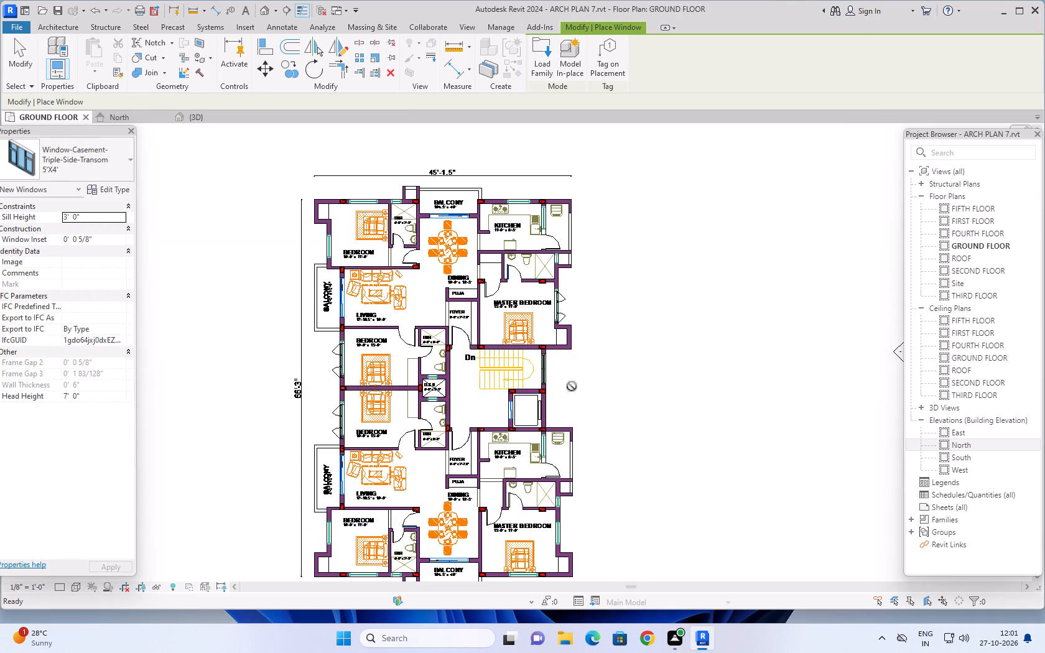
# Place a 5'X4' triple casement window in the north-wall CAD opening of the upper apartment's northwest bedroom.
pyautogui.scroll(1, 429, 305)
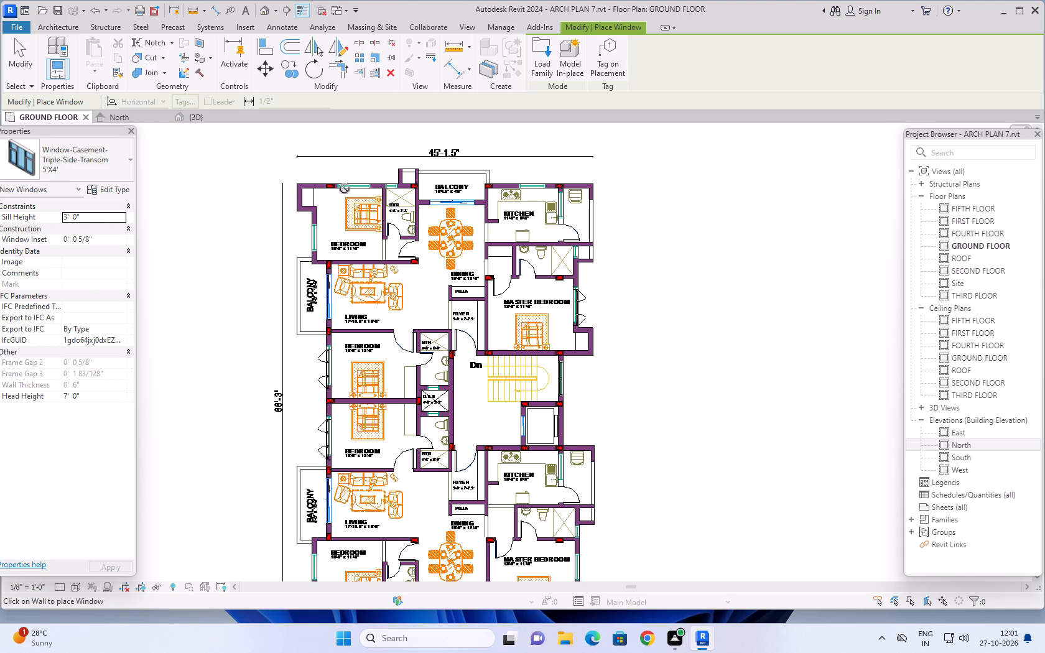
pyautogui.scroll(9, 344, 186)
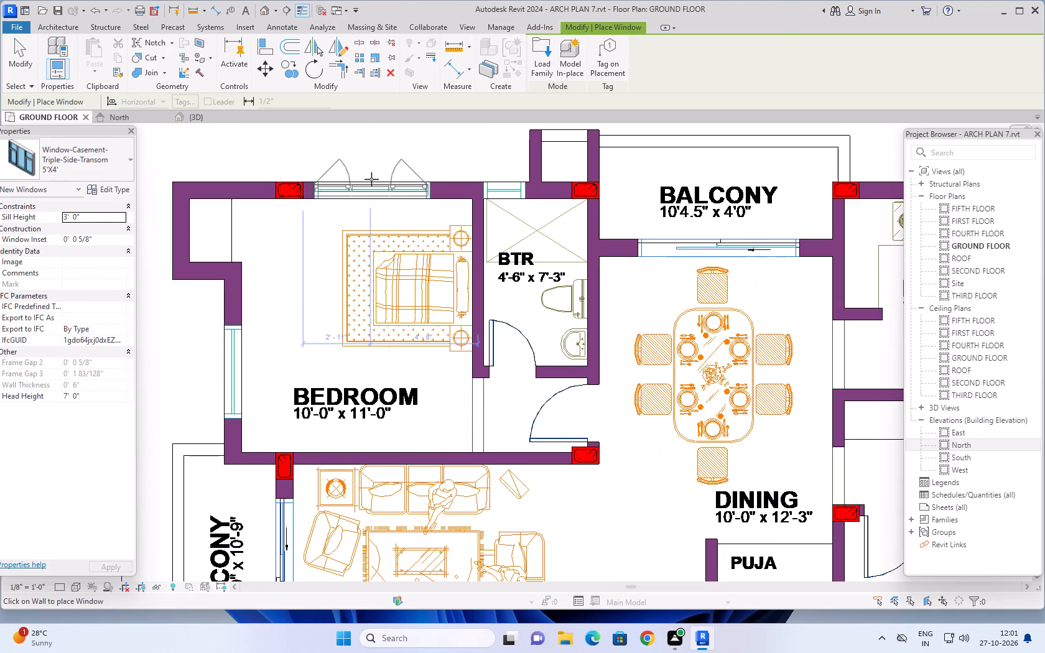
pyautogui.scroll(1, 381, 178)
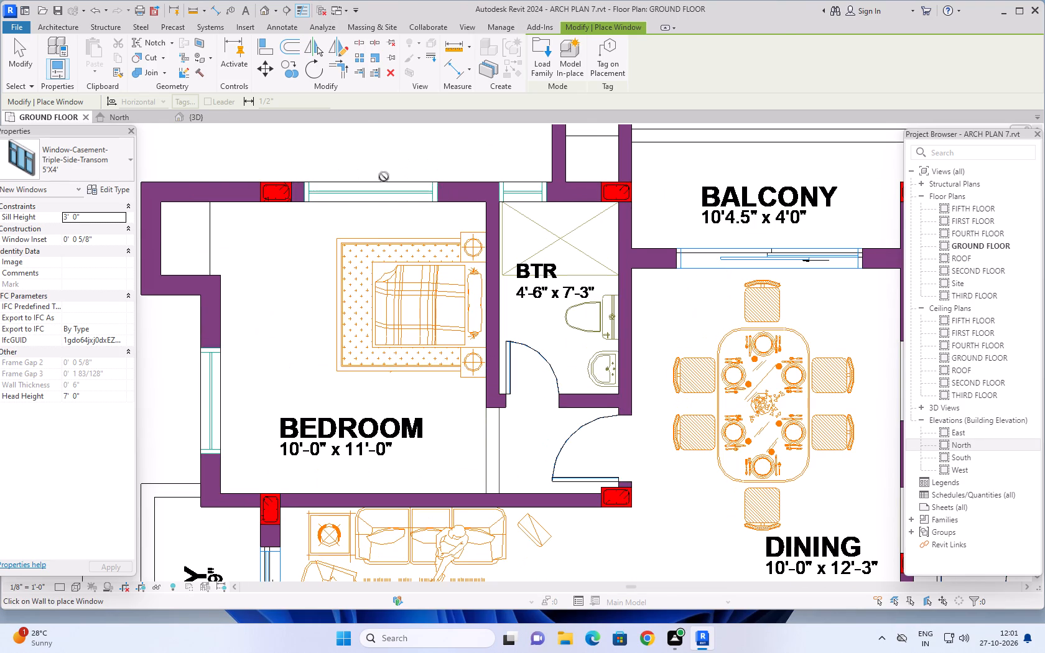
pyautogui.click(381, 180)
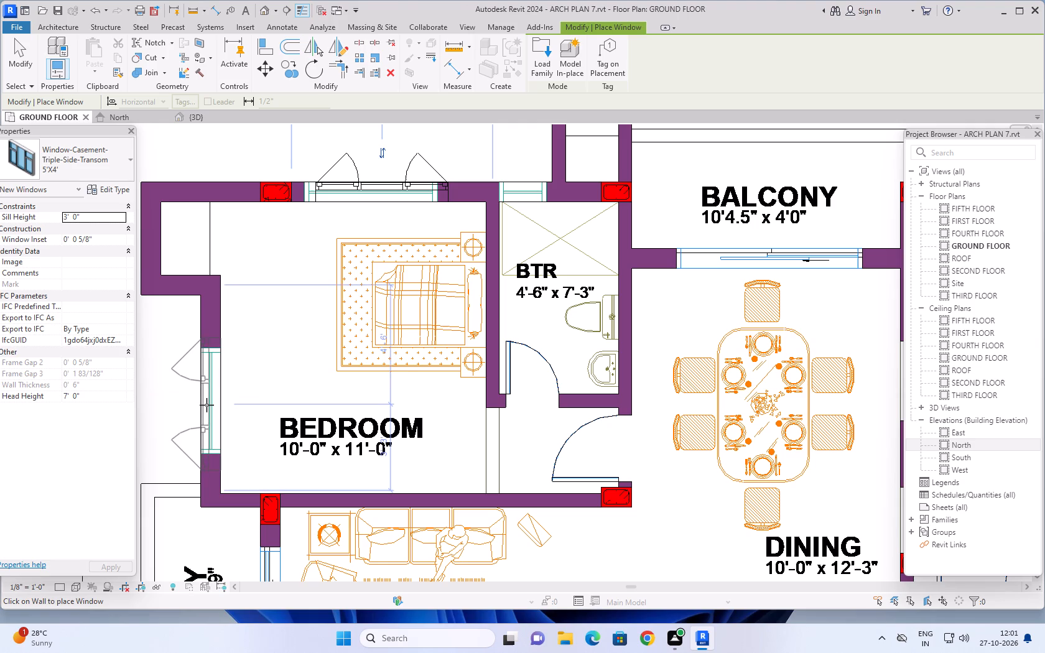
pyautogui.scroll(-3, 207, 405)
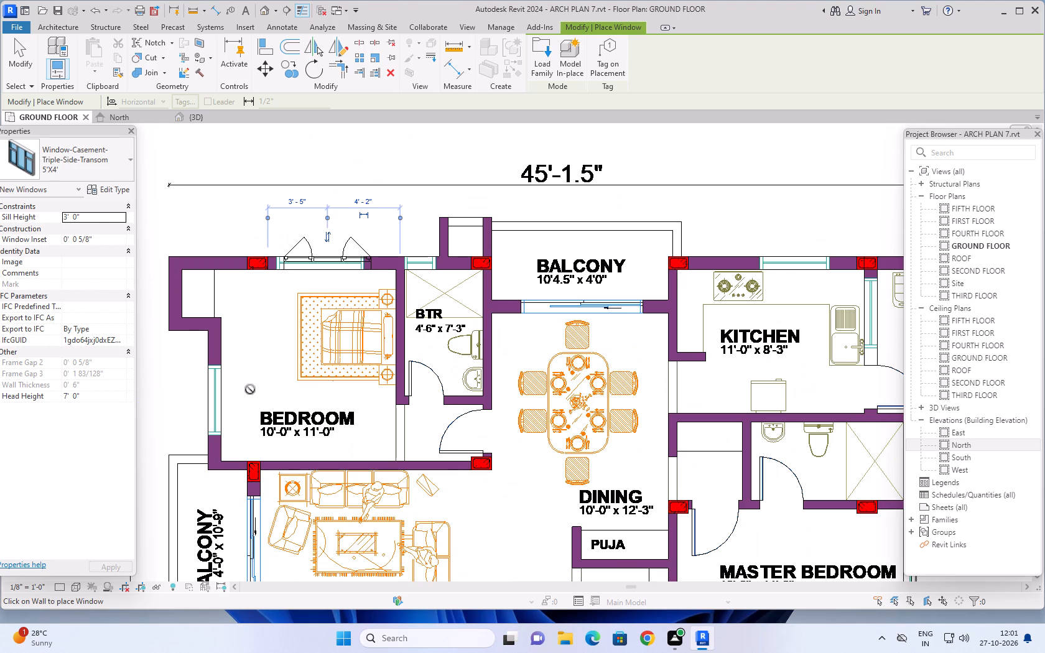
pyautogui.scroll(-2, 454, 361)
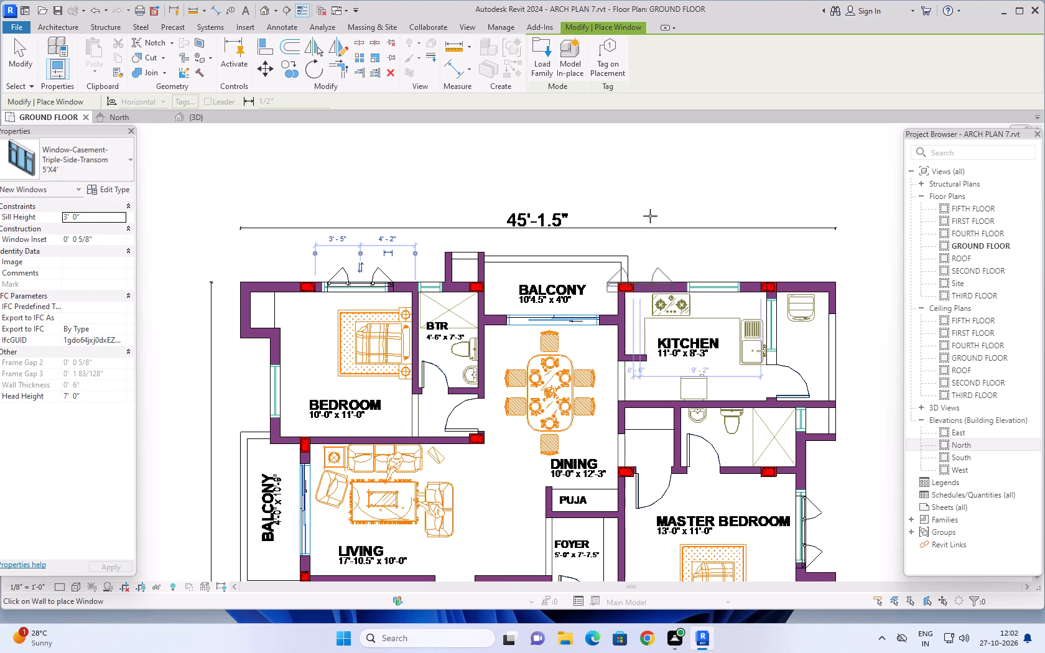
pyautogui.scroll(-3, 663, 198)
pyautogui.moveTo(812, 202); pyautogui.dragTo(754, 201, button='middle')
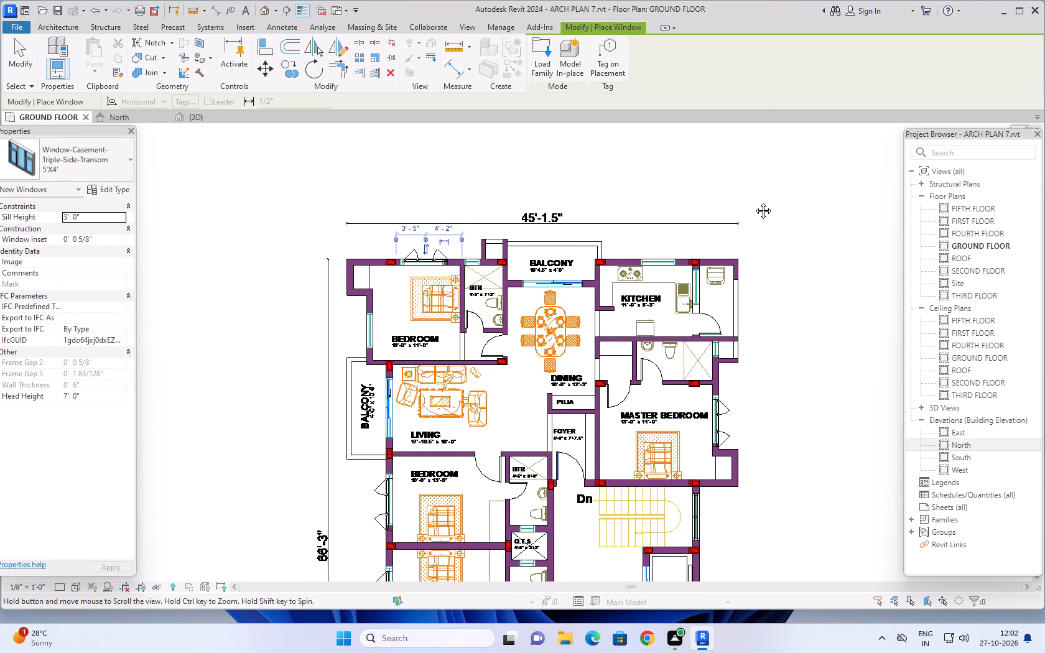
# Measure the width of the CAD window opening in the west wall of the upper apartment's northwest bedroom with a temporary aligned dimension.
pyautogui.moveTo(754, 201); pyautogui.dragTo(741, 167, button='middle')
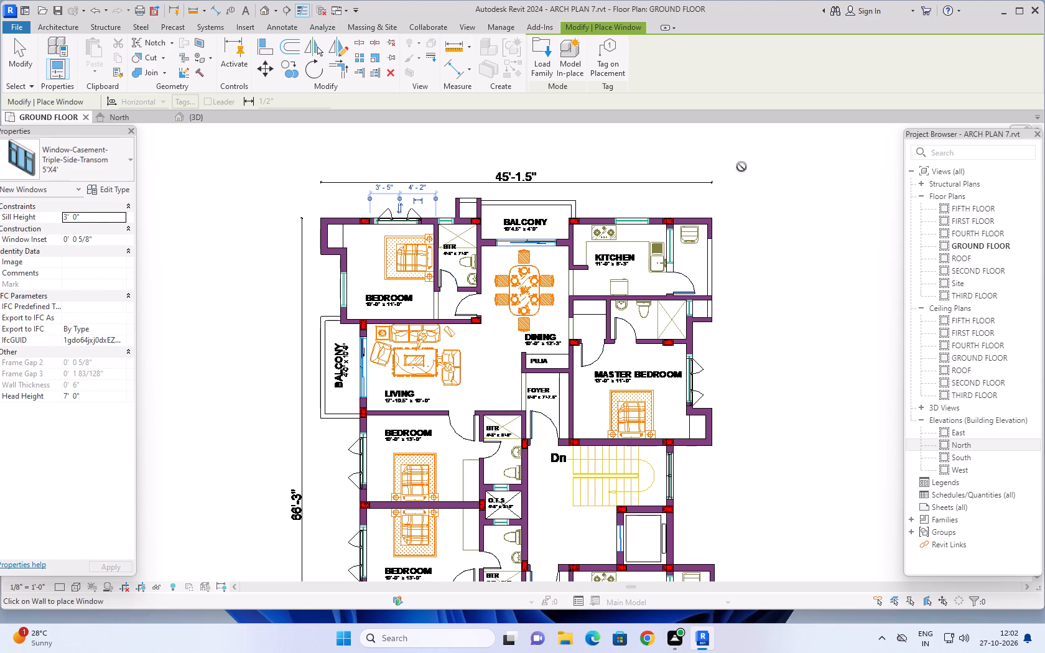
pyautogui.scroll(-1, 638, 185)
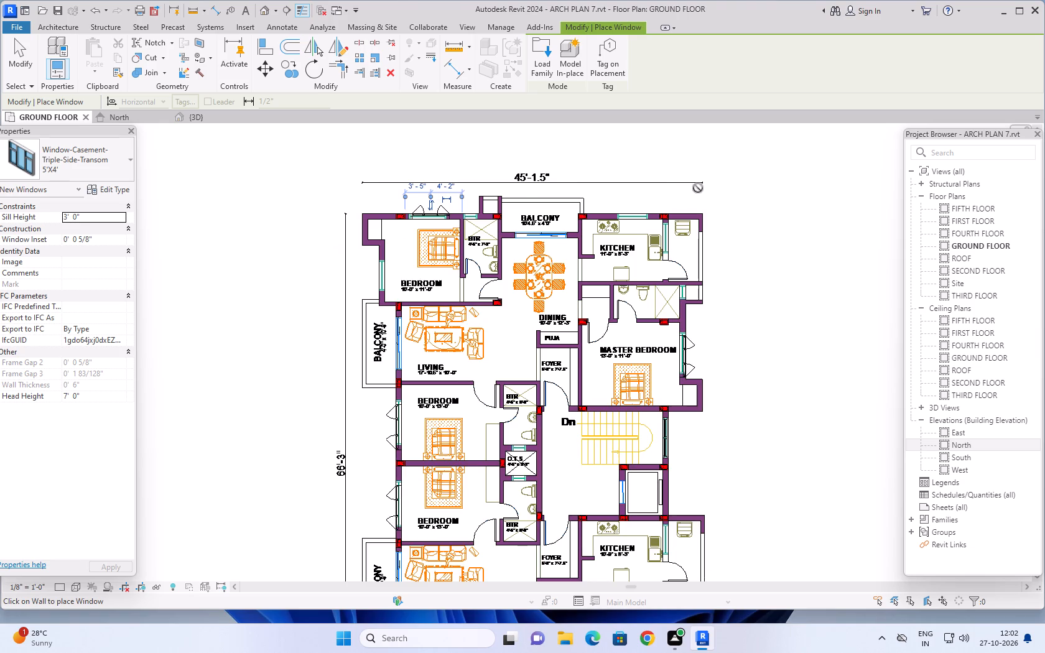
pyautogui.scroll(-2, 702, 190)
pyautogui.moveTo(756, 226); pyautogui.dragTo(725, 246, button='middle')
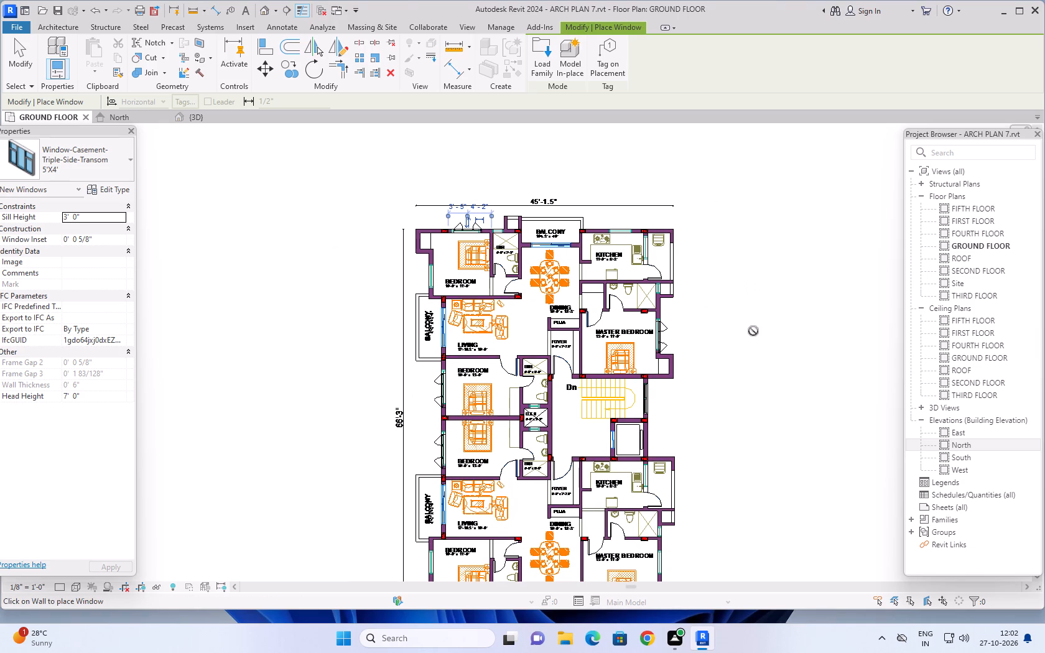
pyautogui.moveTo(768, 344); pyautogui.dragTo(738, 295, button='middle')
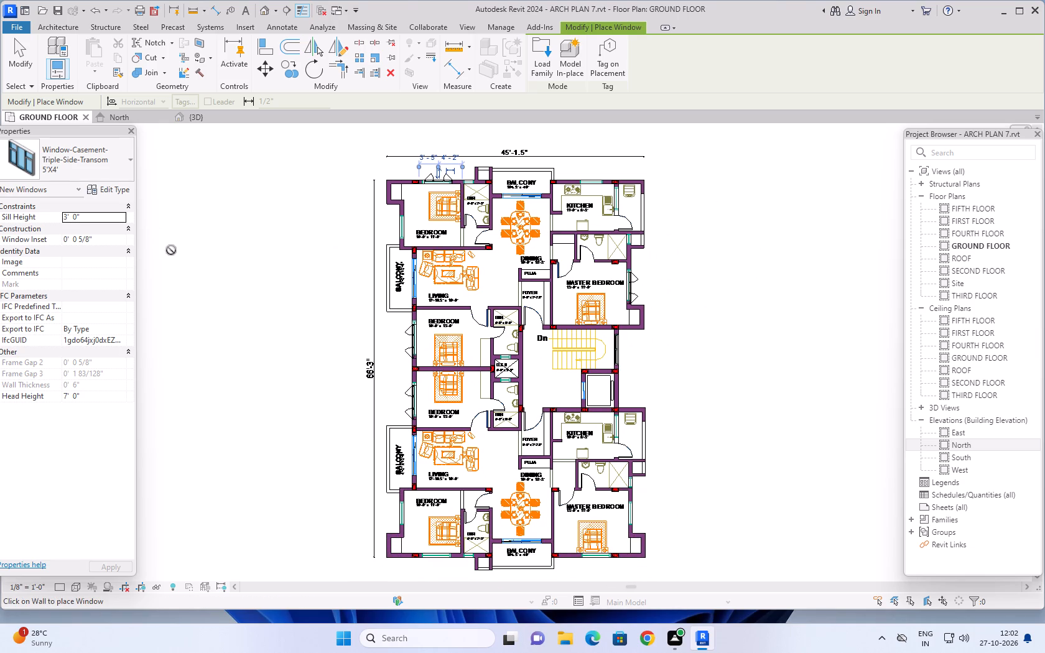
pyautogui.click(217, 11)
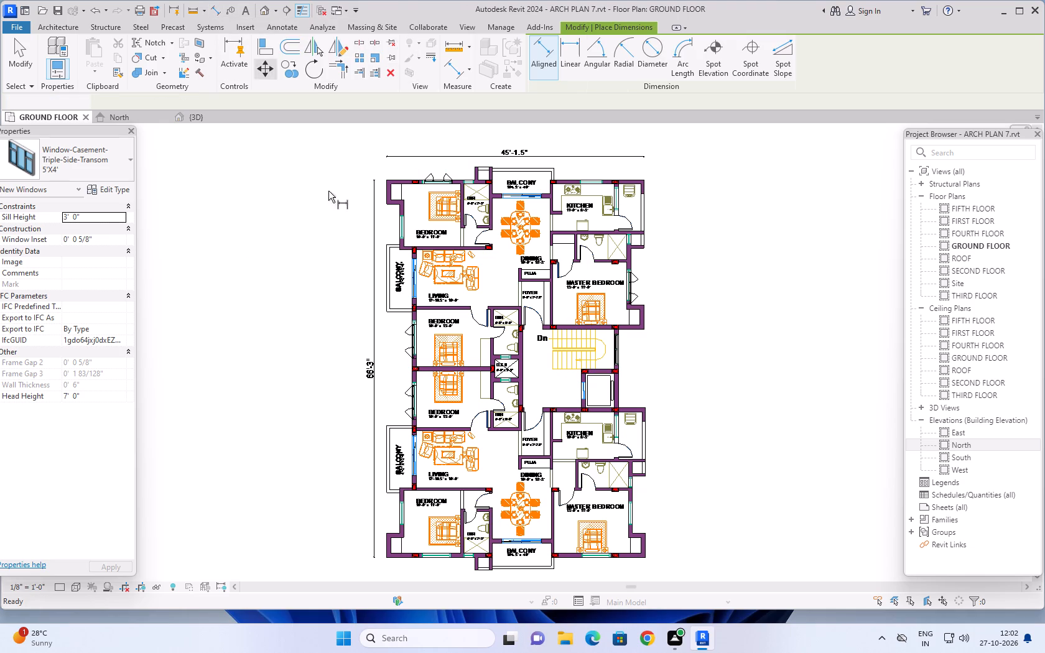
pyautogui.scroll(4, 350, 234)
pyautogui.moveTo(330, 274); pyautogui.dragTo(260, 208, button='middle')
pyautogui.middleClick(256, 201)
pyautogui.scroll(4, 439, 313)
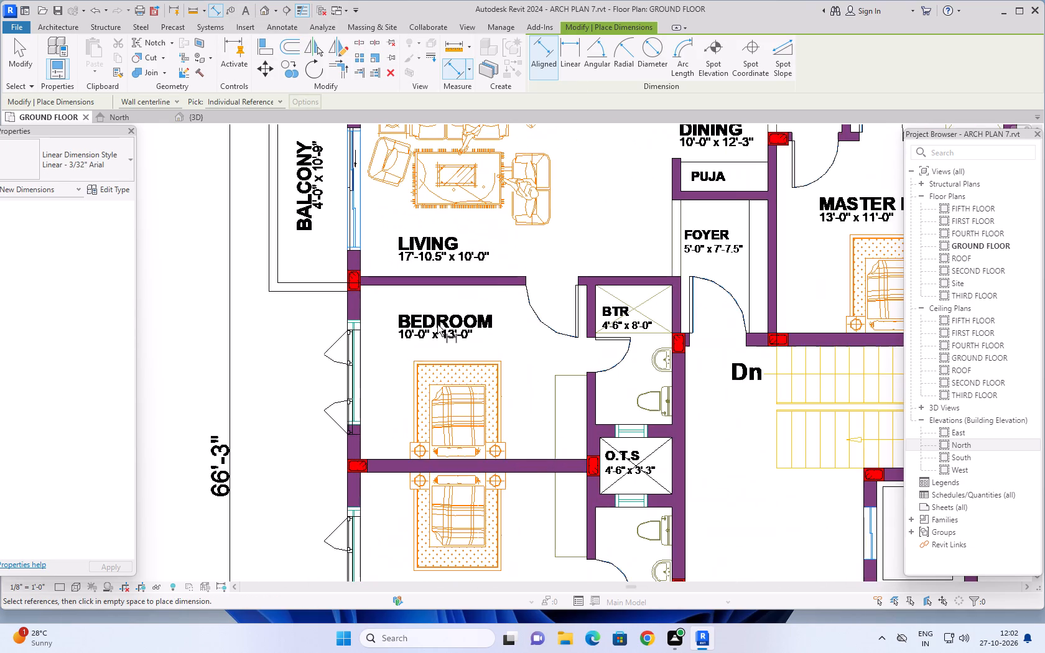
pyautogui.moveTo(381, 363); pyautogui.dragTo(393, 374, button='middle')
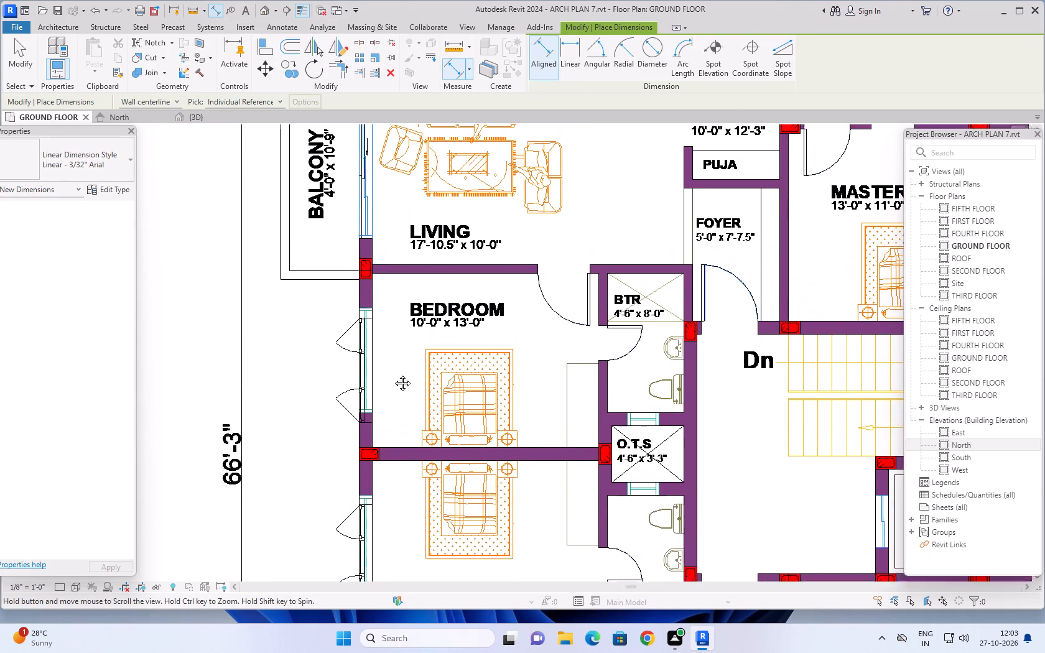
pyautogui.moveTo(393, 374); pyautogui.dragTo(387, 406, button='middle')
pyautogui.scroll(-3, 386, 404)
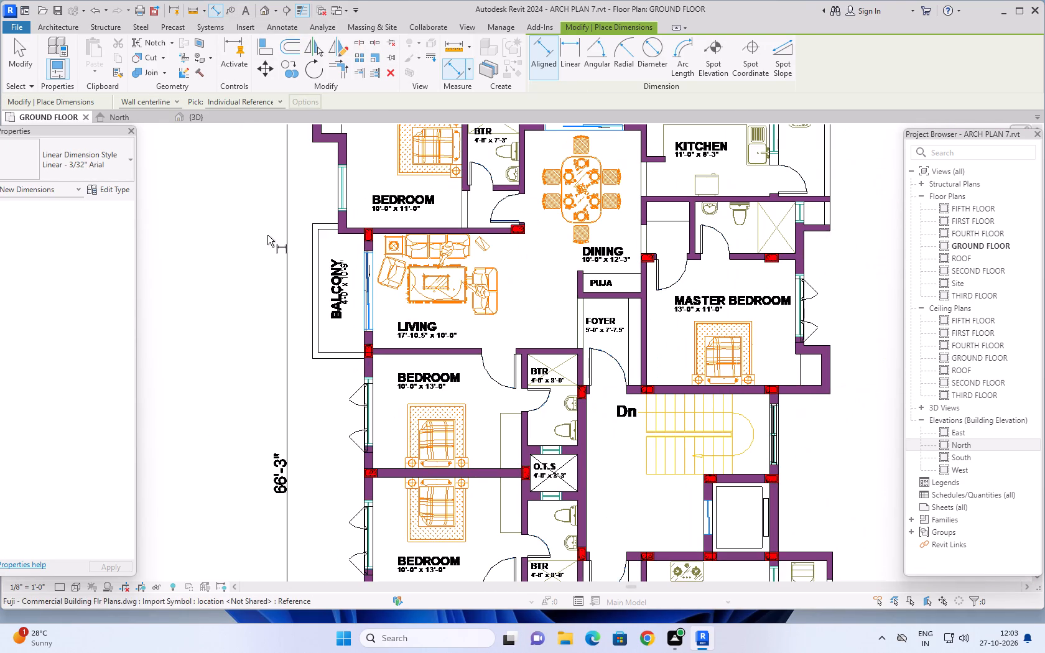
pyautogui.moveTo(267, 236); pyautogui.dragTo(248, 387, button='middle')
pyautogui.scroll(12, 294, 342)
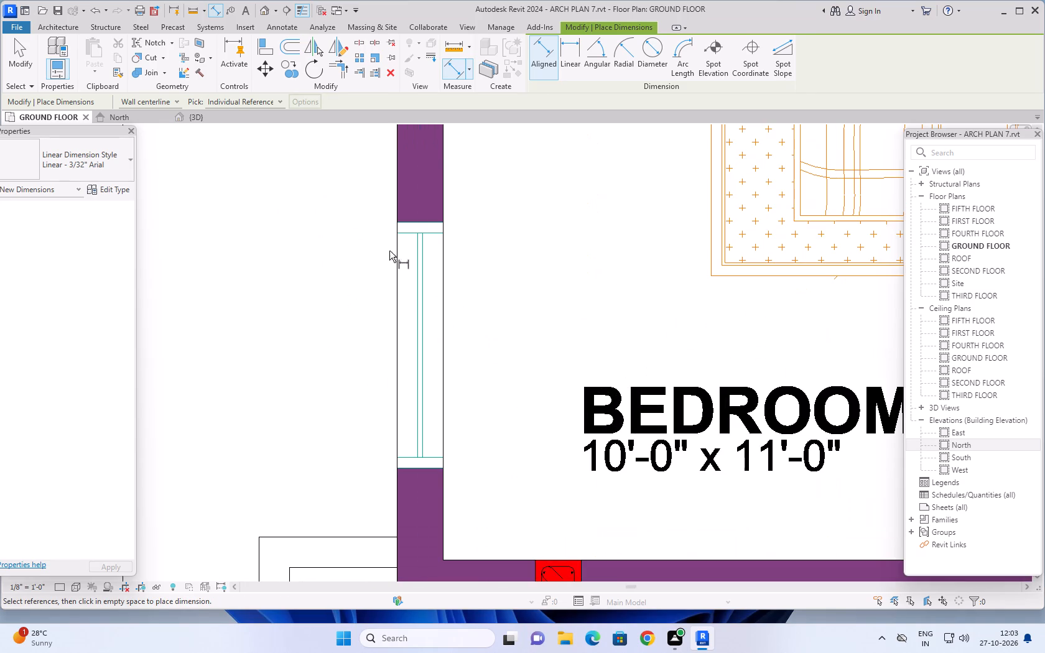
pyautogui.click(412, 223)
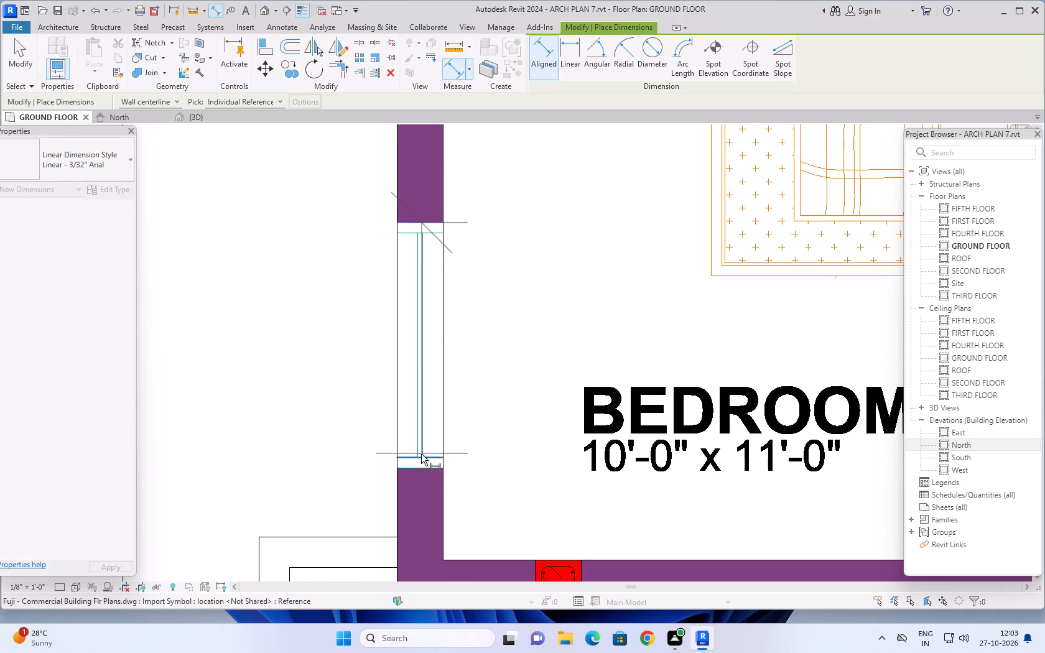
pyautogui.scroll(3, 420, 456)
pyautogui.click(417, 472)
pyautogui.scroll(-2, 329, 460)
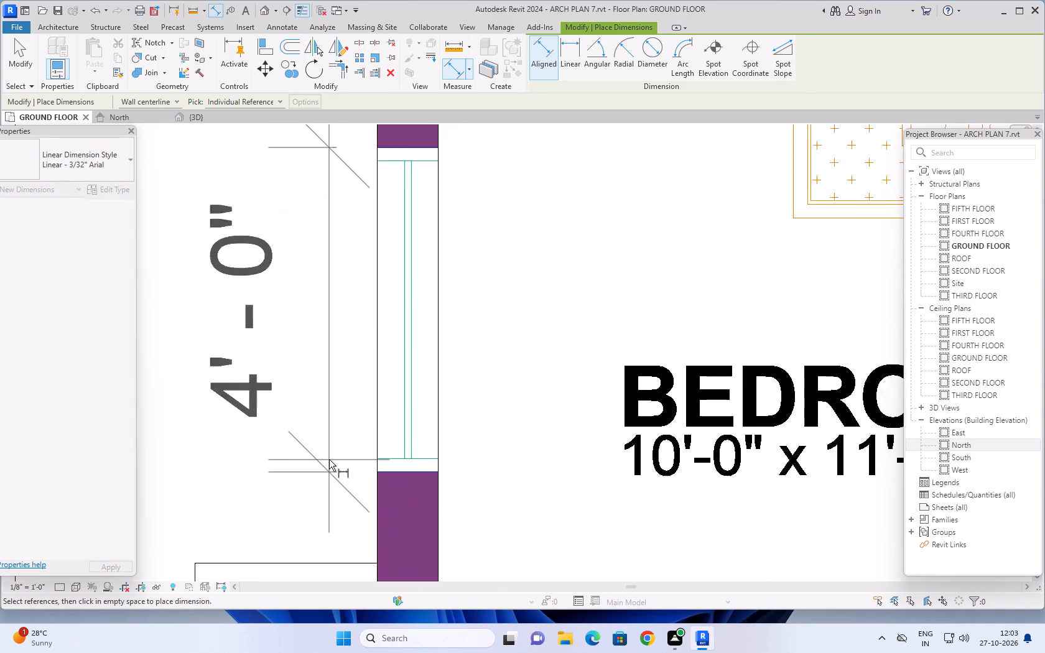
pyautogui.scroll(-2, 329, 460)
pyautogui.press('Escape')
# Duplicate the 5'X4' triple casement window type under the name 4'X4'.
pyautogui.scroll(-14, 480, 414)
pyautogui.moveTo(355, 461); pyautogui.dragTo(346, 438, button='middle')
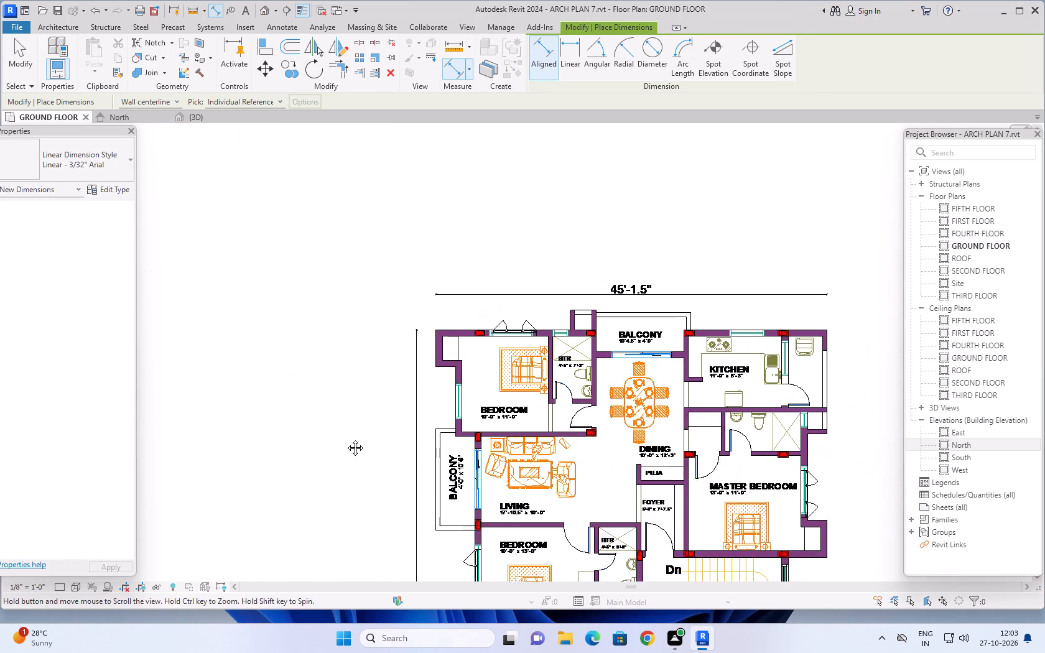
pyautogui.moveTo(346, 438); pyautogui.dragTo(312, 336, button='middle')
pyautogui.scroll(-3, 320, 402)
pyautogui.moveTo(322, 453); pyautogui.dragTo(280, 321, button='middle')
pyautogui.moveTo(281, 403); pyautogui.dragTo(279, 402, button='middle')
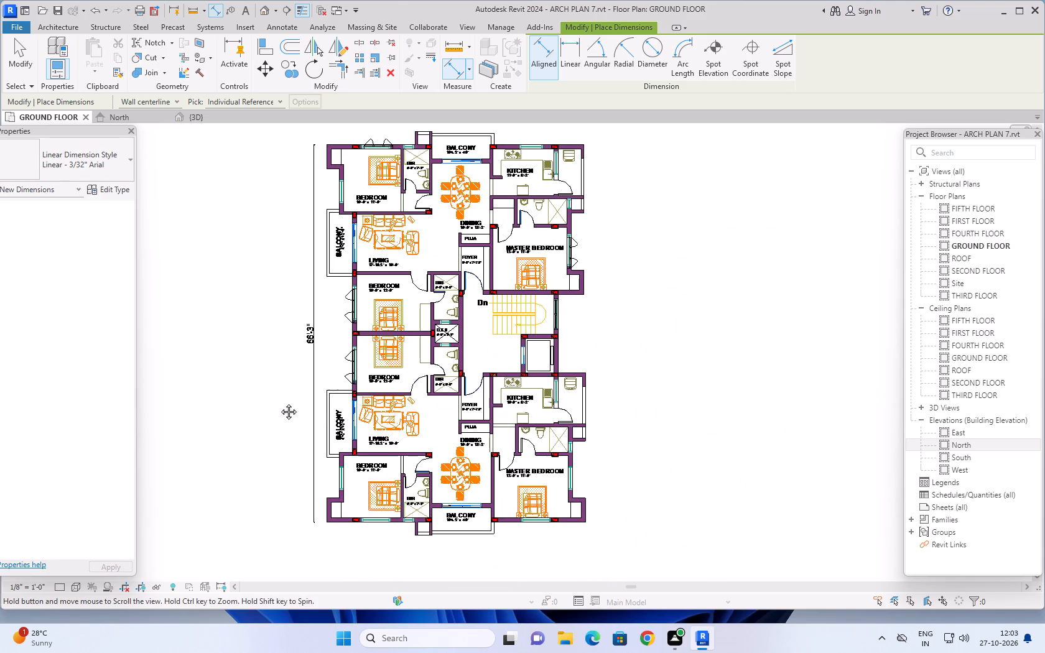
pyautogui.moveTo(279, 402); pyautogui.dragTo(276, 379, button='middle')
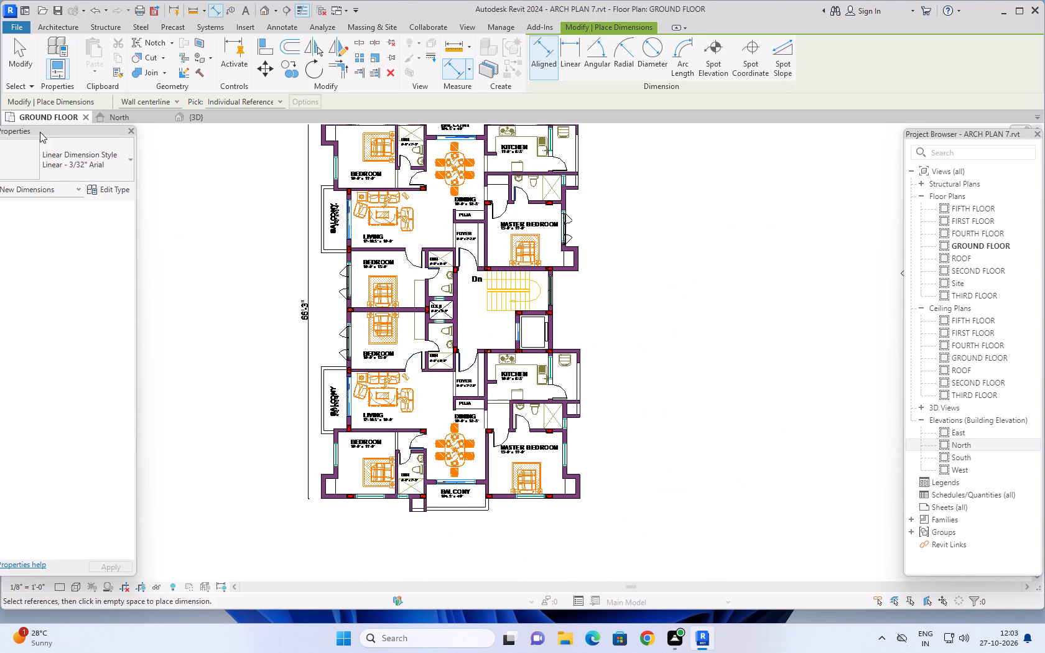
pyautogui.click(56, 25)
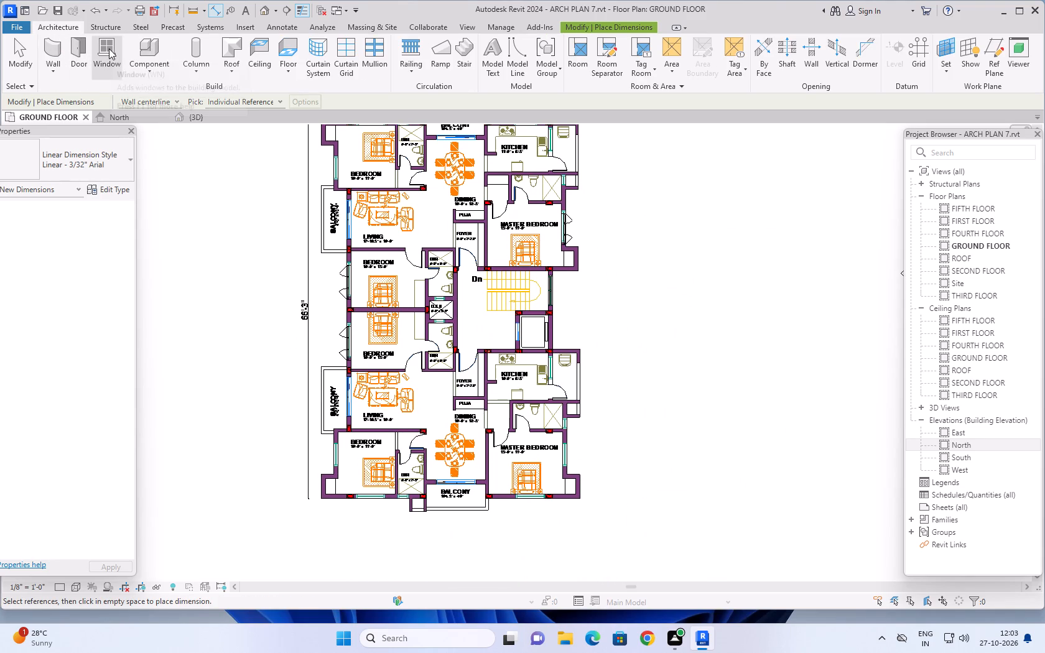
pyautogui.click(109, 49)
pyautogui.click(116, 188)
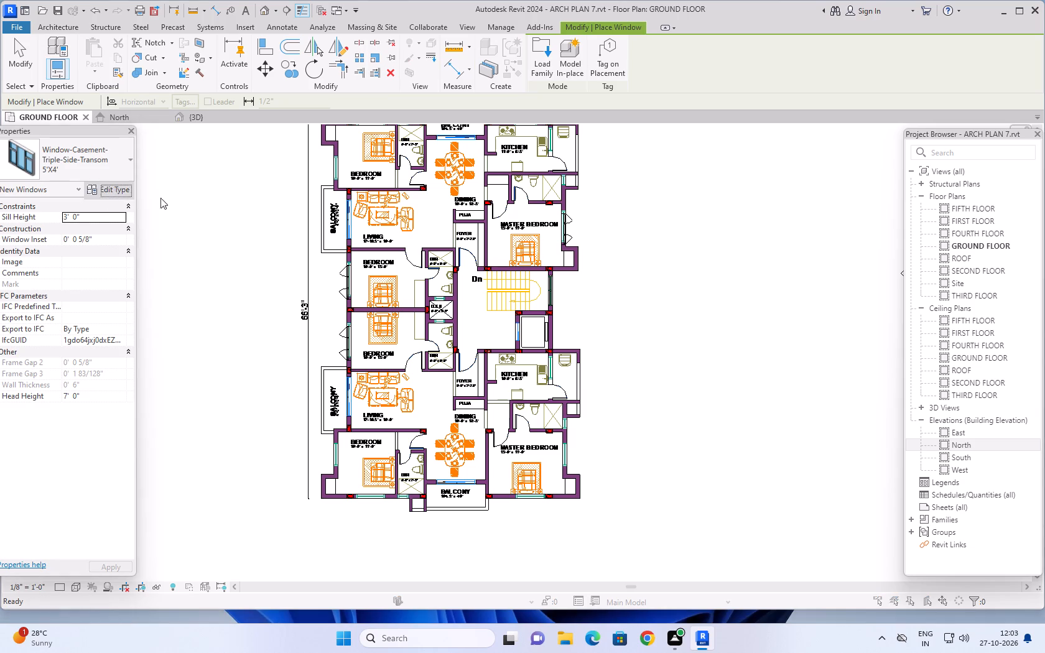
pyautogui.click(819, 171)
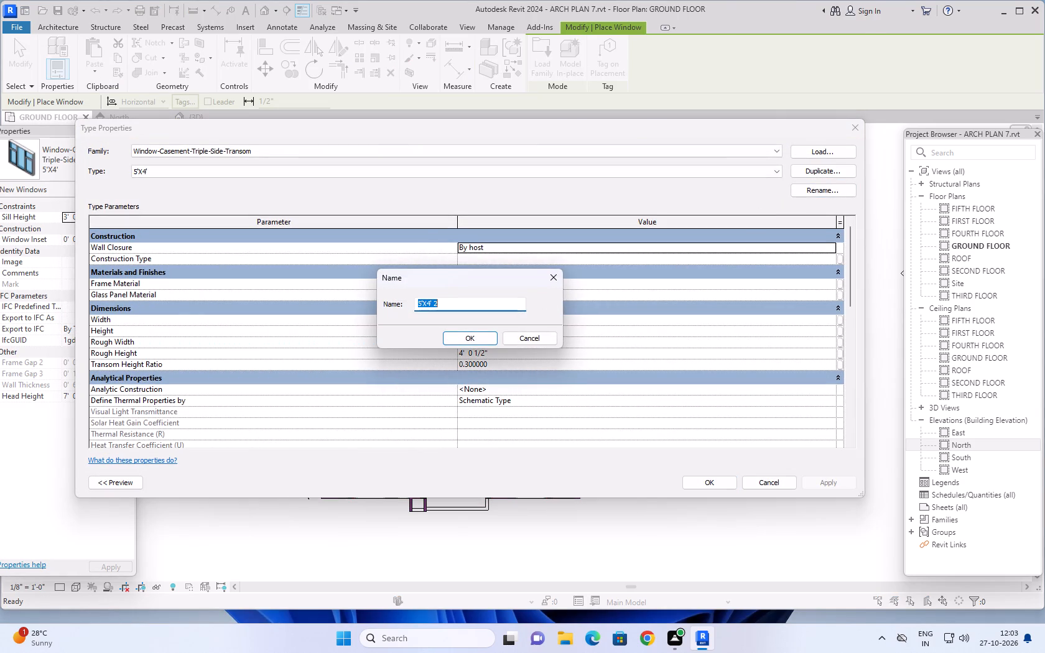
pyautogui.press('4')
pyautogui.press('x')
pyautogui.press('BackSpace')
pyautogui.write("'X4'")
pyautogui.press('Return')
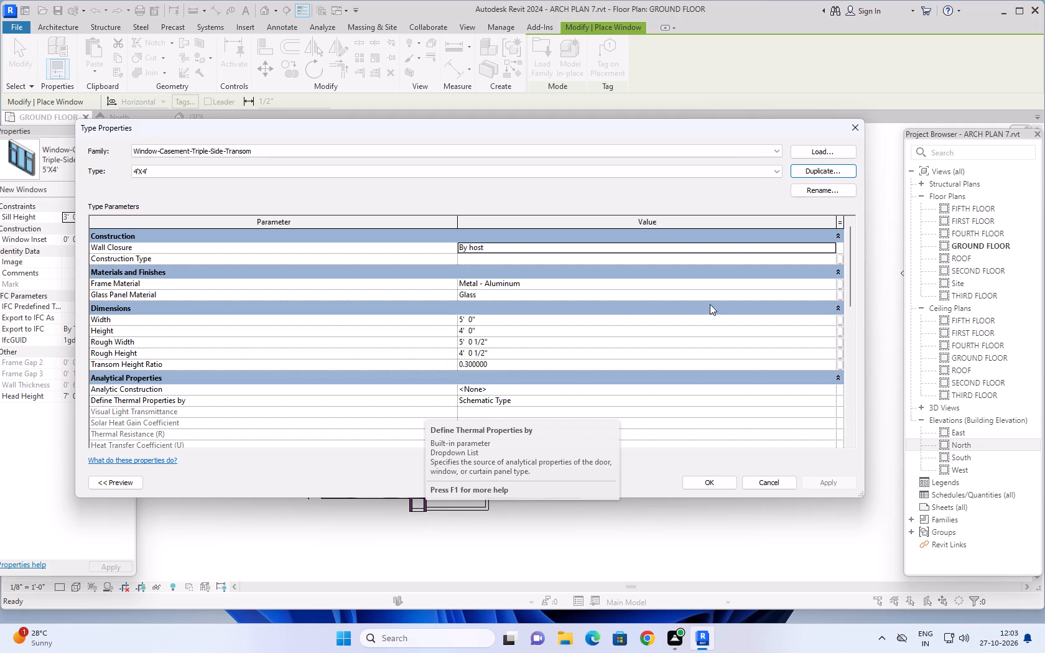
# Duplicate the 4'X4' window type again as 4'X4' 2 and set its width to 4'.
pyautogui.click(813, 172)
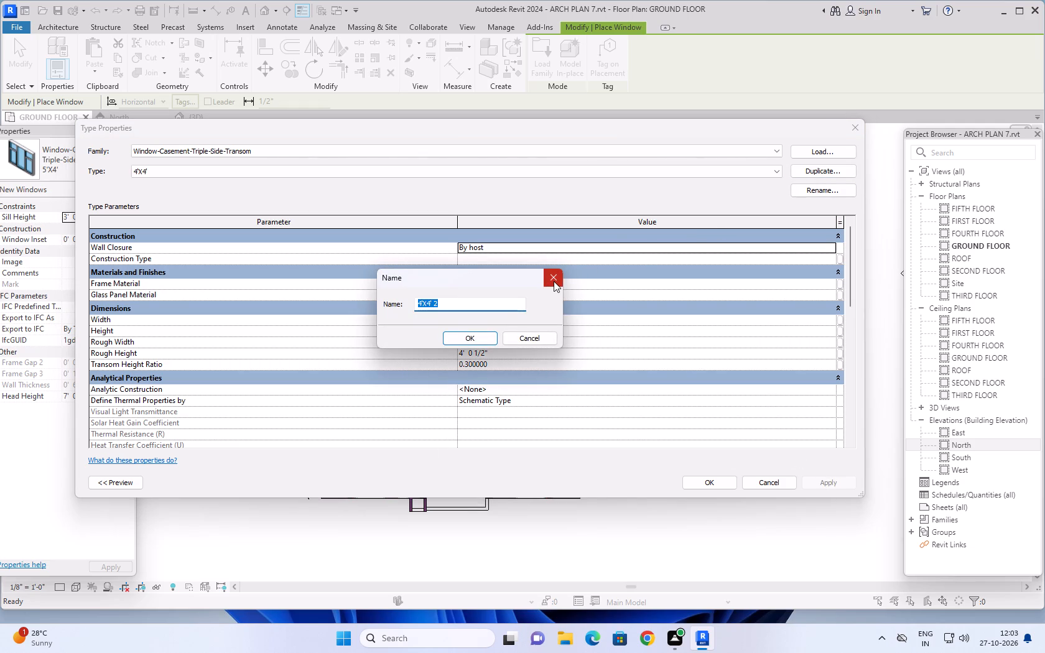
pyautogui.click(480, 343)
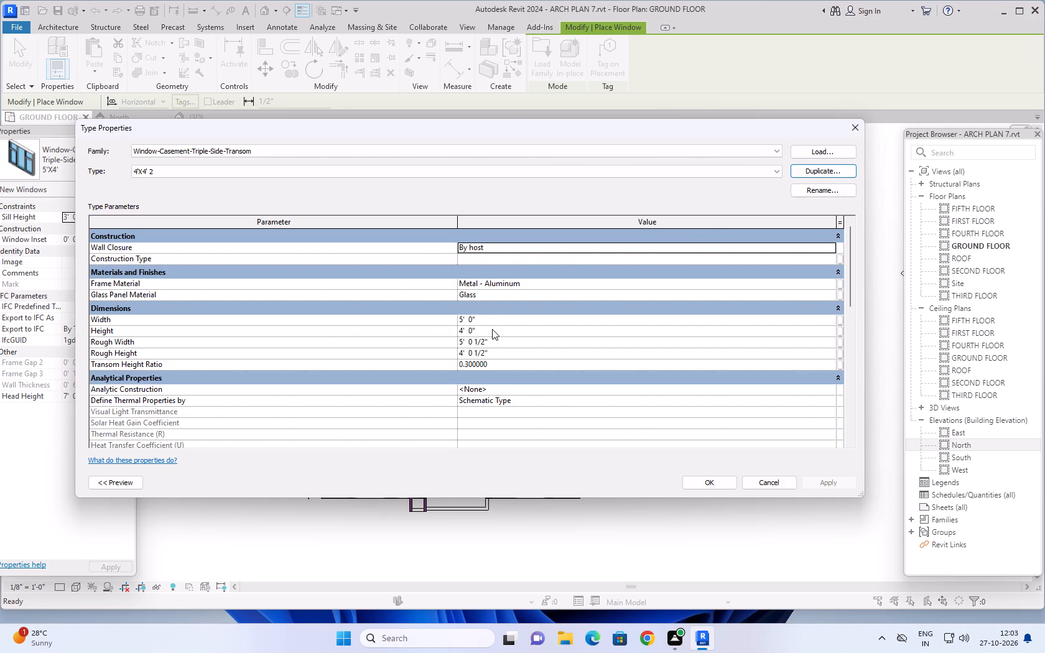
pyautogui.click(491, 318)
pyautogui.write("4'")
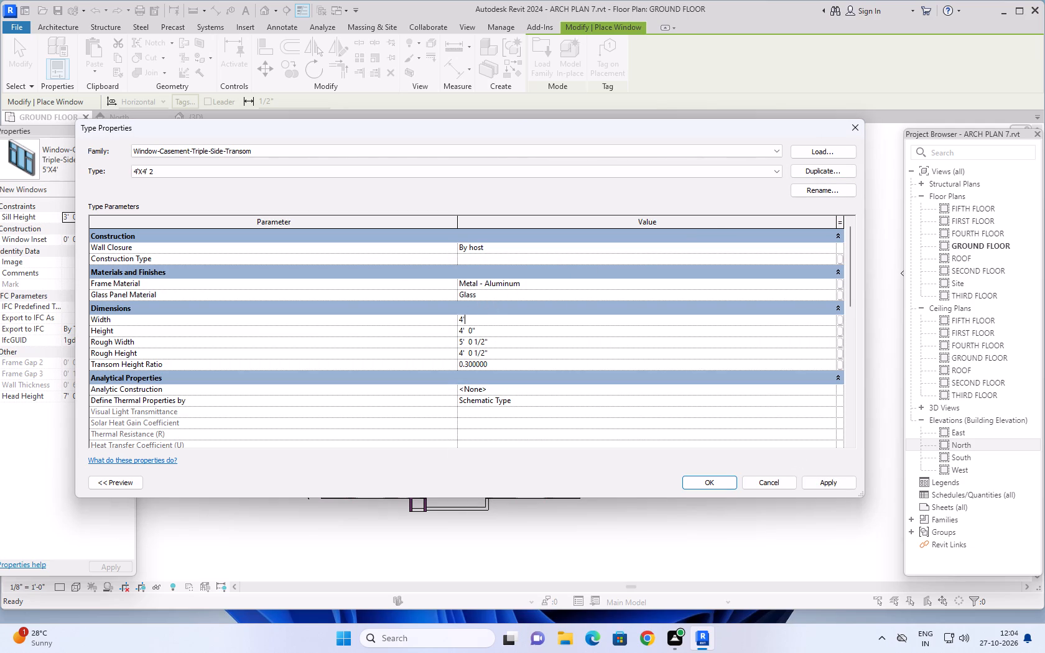
pyautogui.press('Return')
pyautogui.click(850, 485)
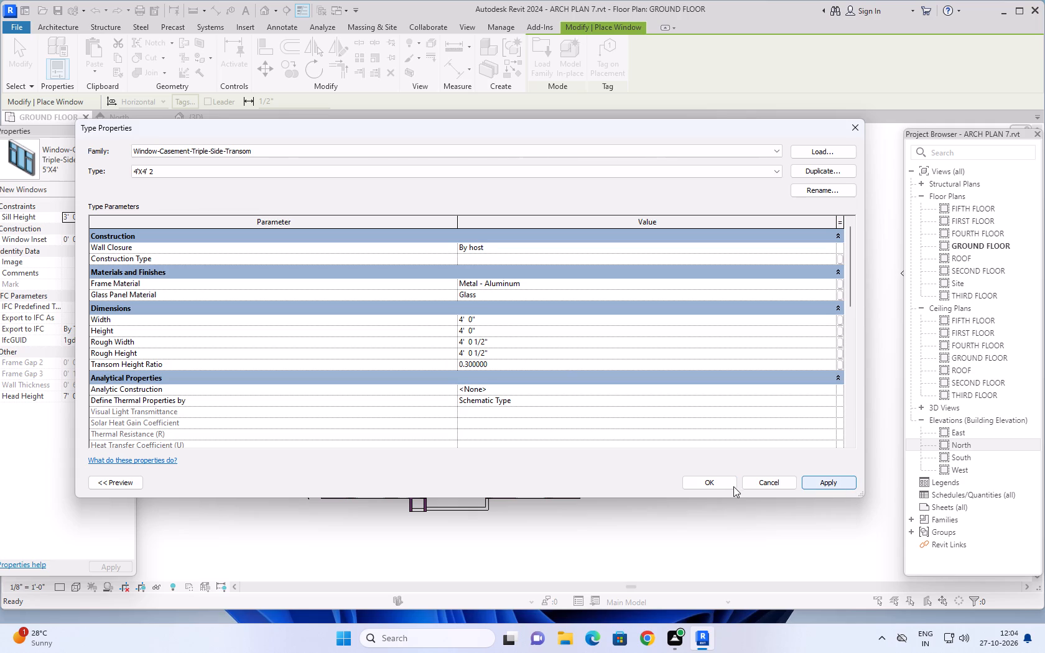
pyautogui.click(728, 484)
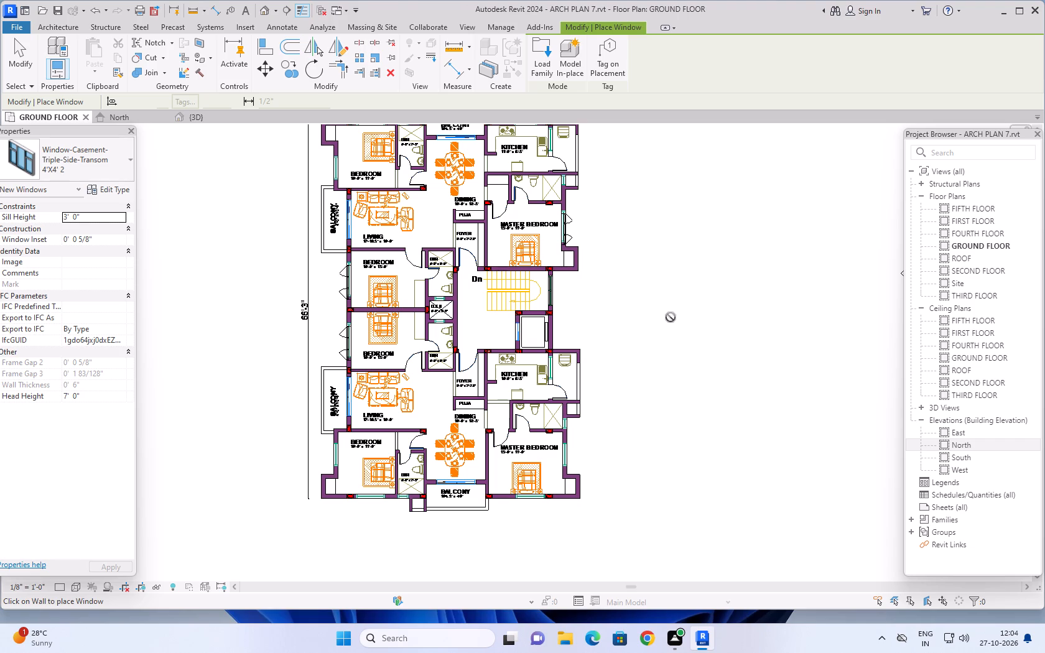
# Place a 4'X4' 2 triple casement window in the west-wall CAD opening of the upper apartment's northwest bedroom.
pyautogui.scroll(8, 532, 355)
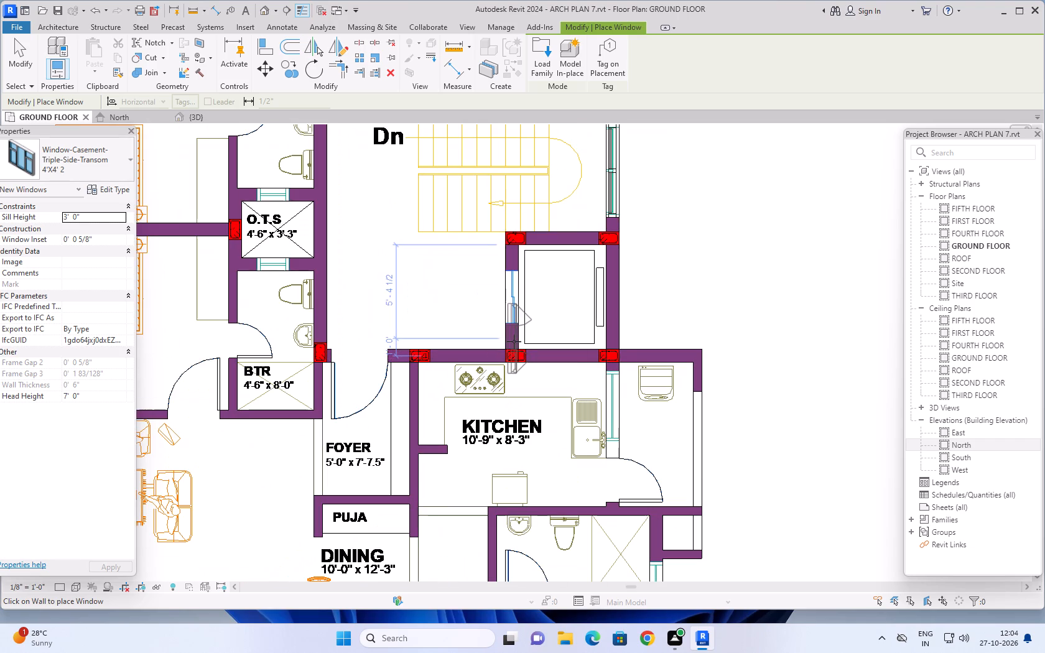
pyautogui.scroll(-8, 620, 306)
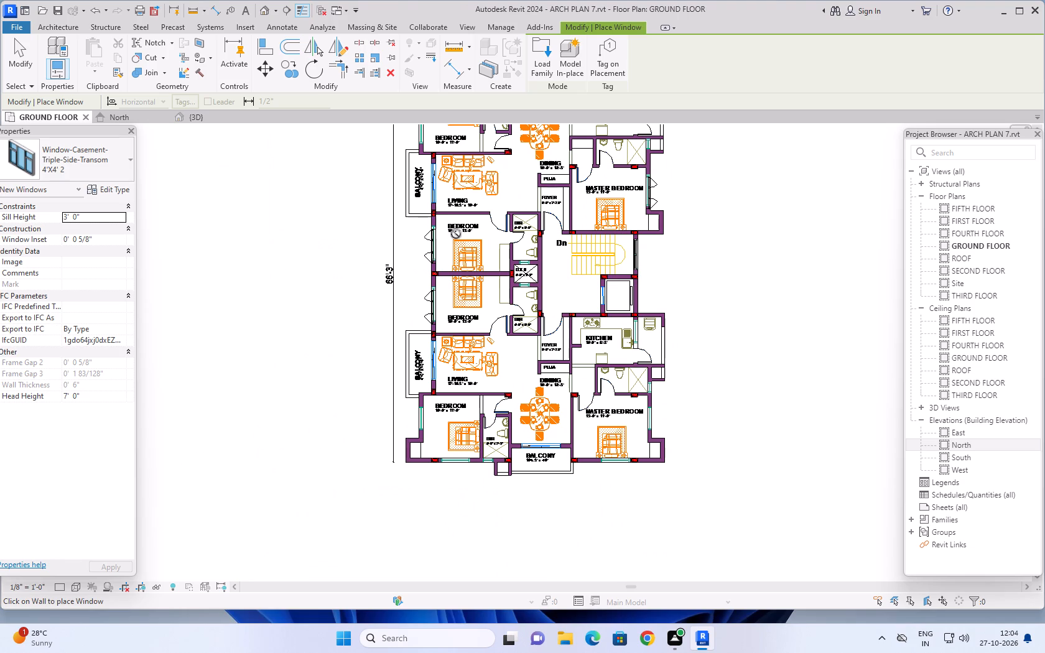
pyautogui.scroll(-1, 303, 215)
pyautogui.moveTo(303, 220); pyautogui.dragTo(284, 370, button='middle')
pyautogui.scroll(6, 337, 303)
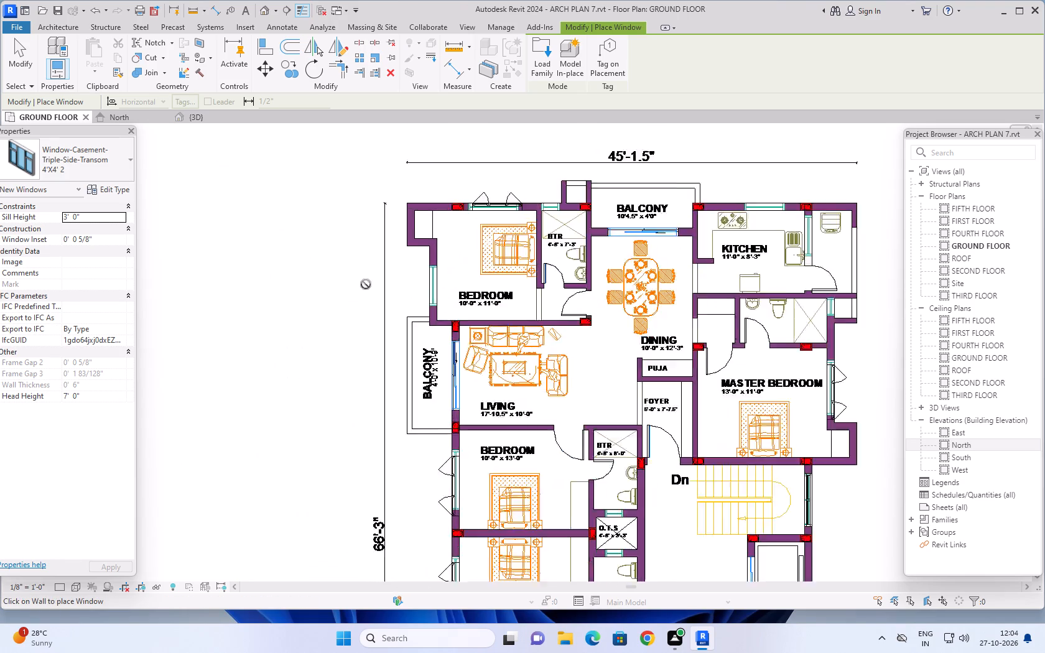
pyautogui.scroll(3, 366, 284)
pyautogui.scroll(4, 464, 287)
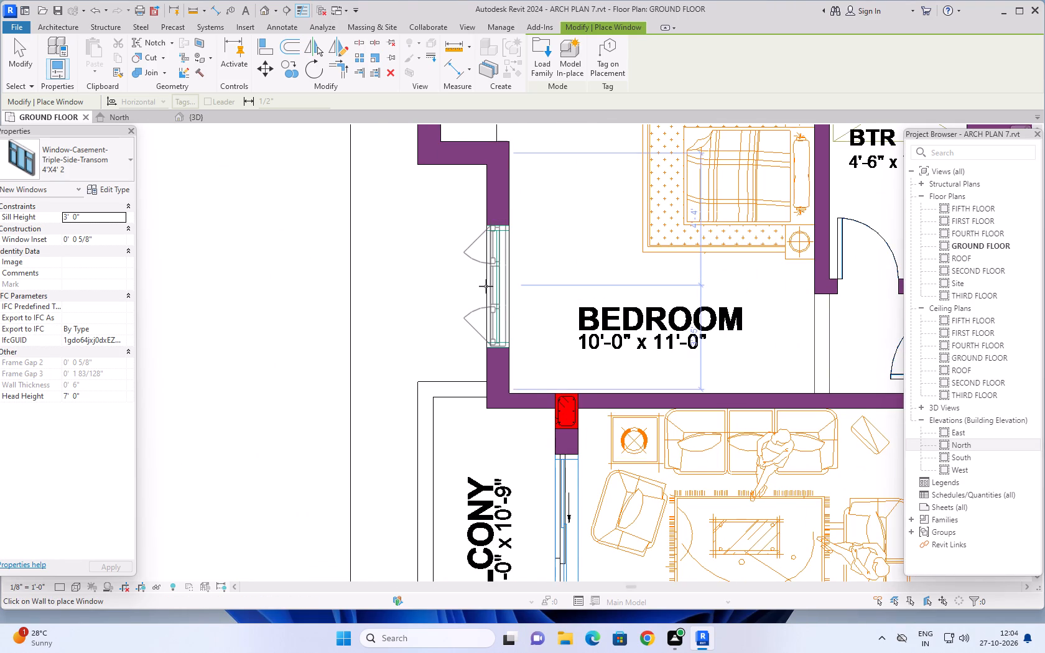
pyautogui.scroll(2, 486, 286)
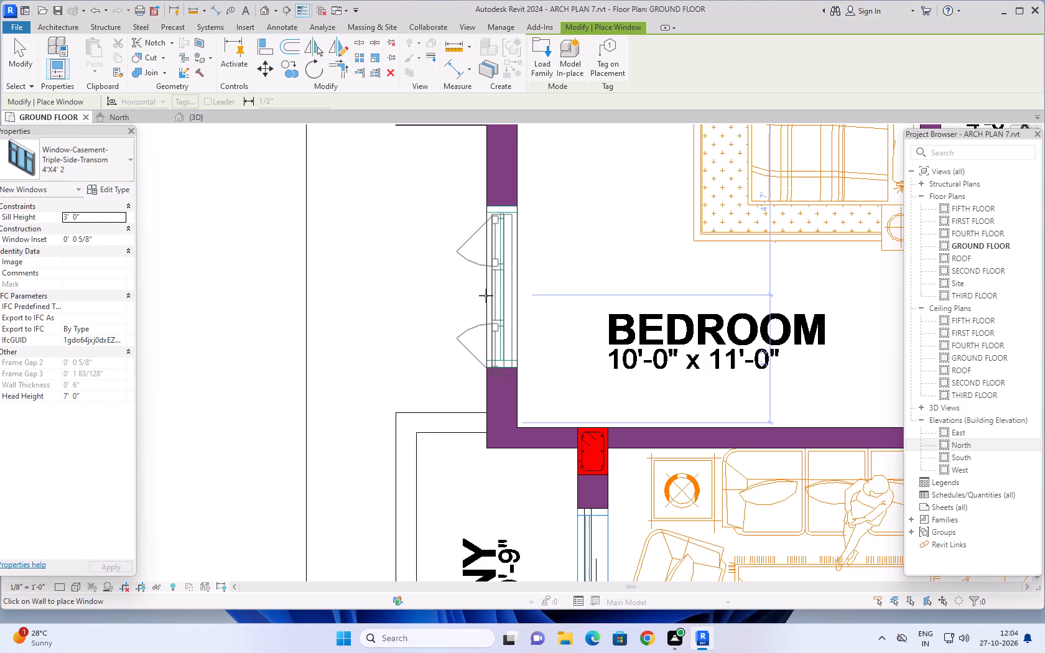
pyautogui.click(485, 303)
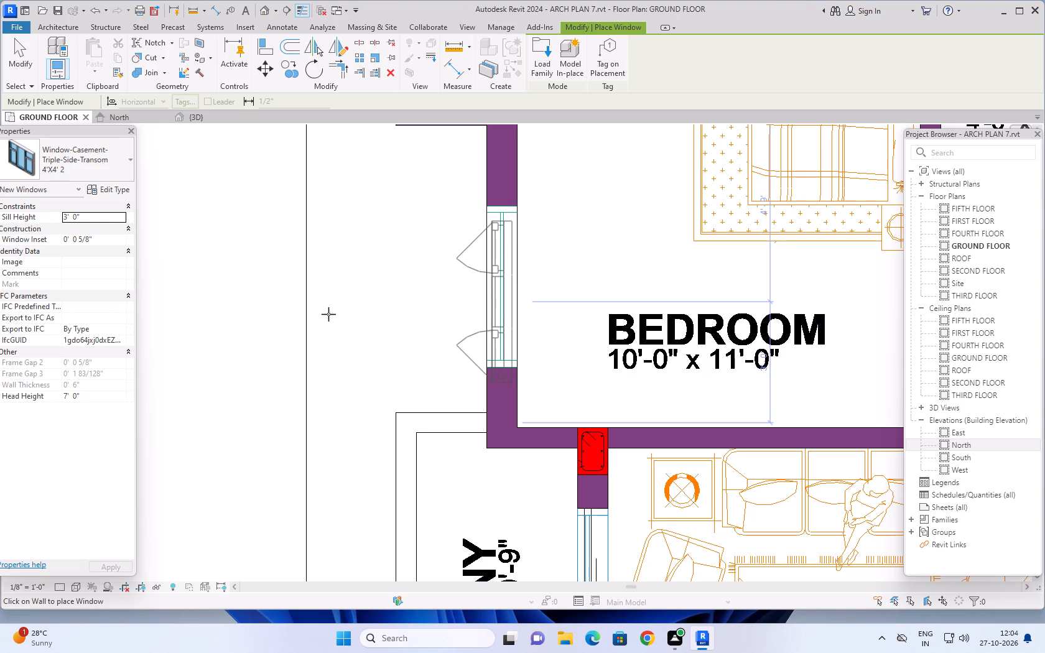
# Place a 4'X4' 2 triple casement window in the west-wall CAD opening of the lower apartment's southwest bedroom.
pyautogui.scroll(-14, 327, 314)
pyautogui.moveTo(279, 377); pyautogui.dragTo(271, 328, button='middle')
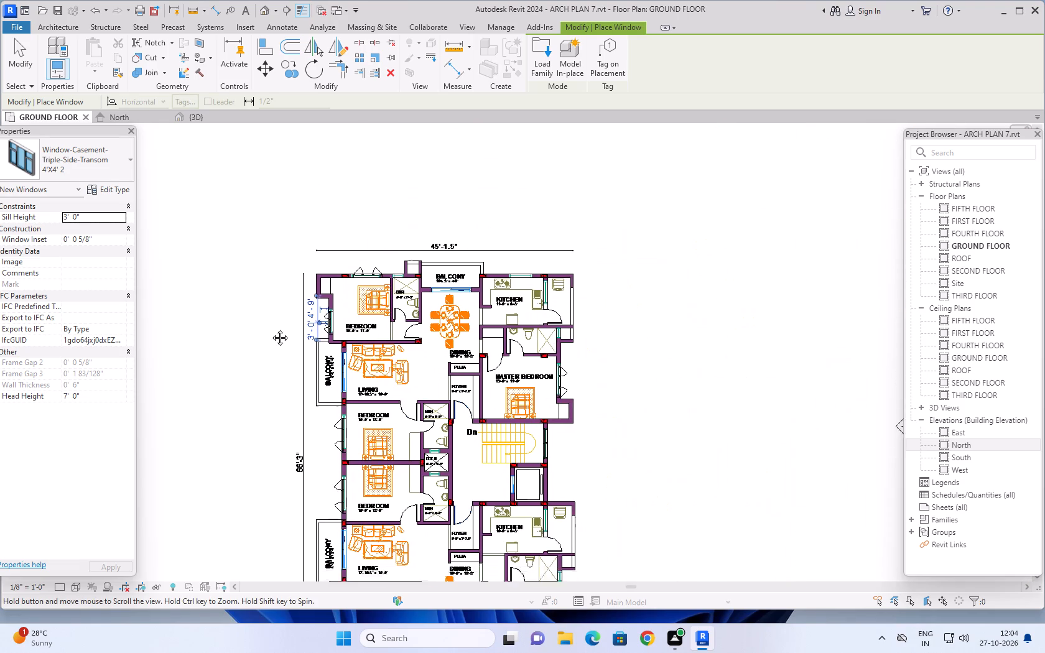
pyautogui.moveTo(271, 328); pyautogui.dragTo(269, 251, button='middle')
pyautogui.moveTo(258, 355); pyautogui.dragTo(251, 261, button='middle')
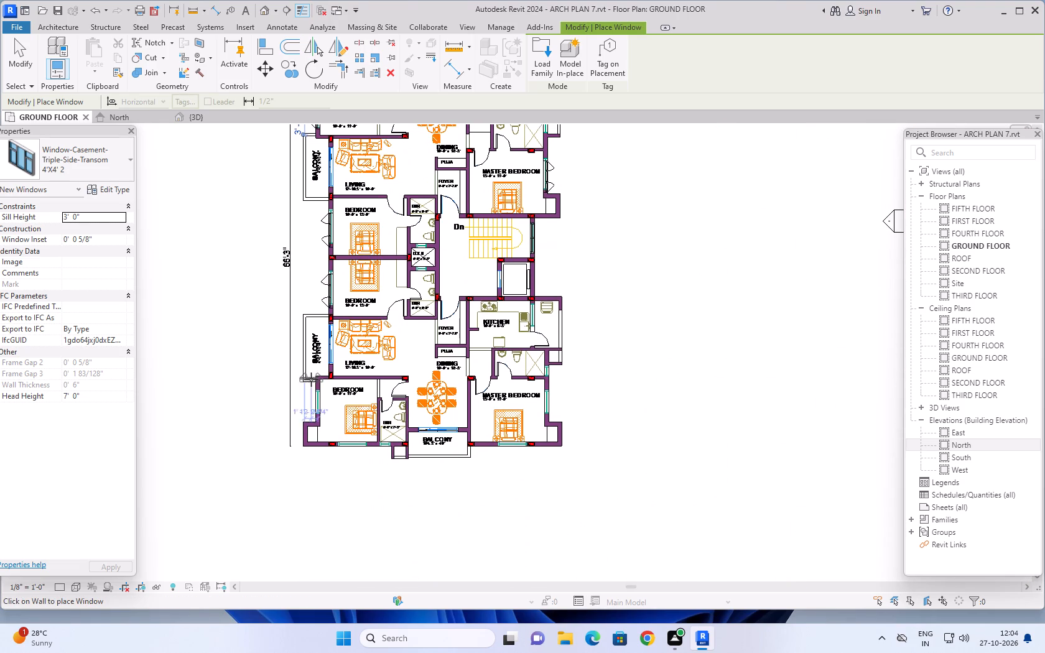
pyautogui.scroll(12, 311, 380)
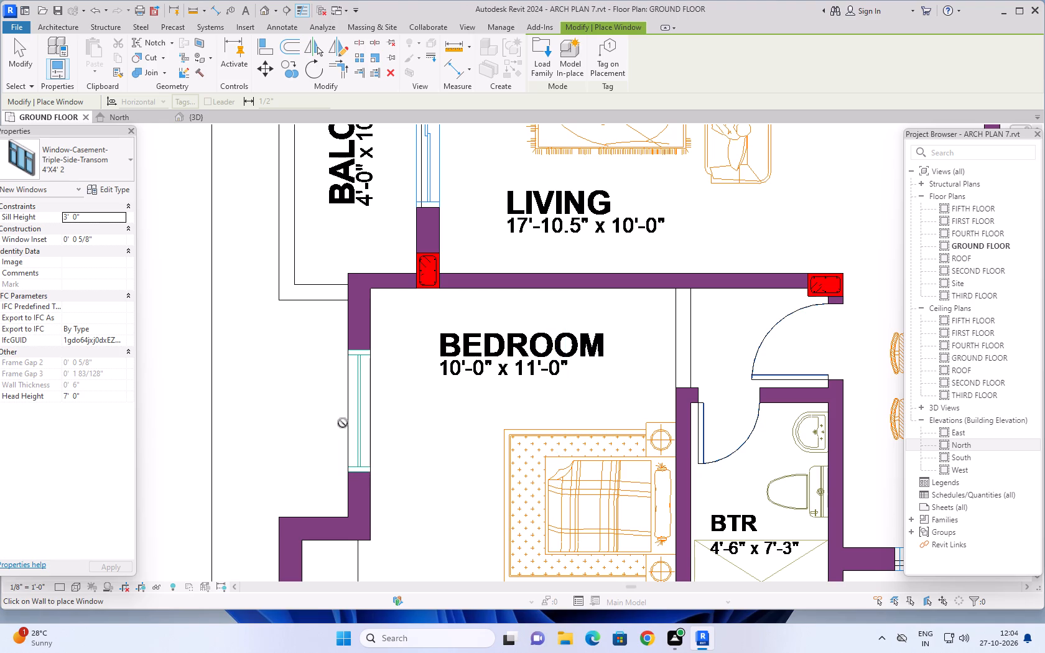
pyautogui.click(345, 423)
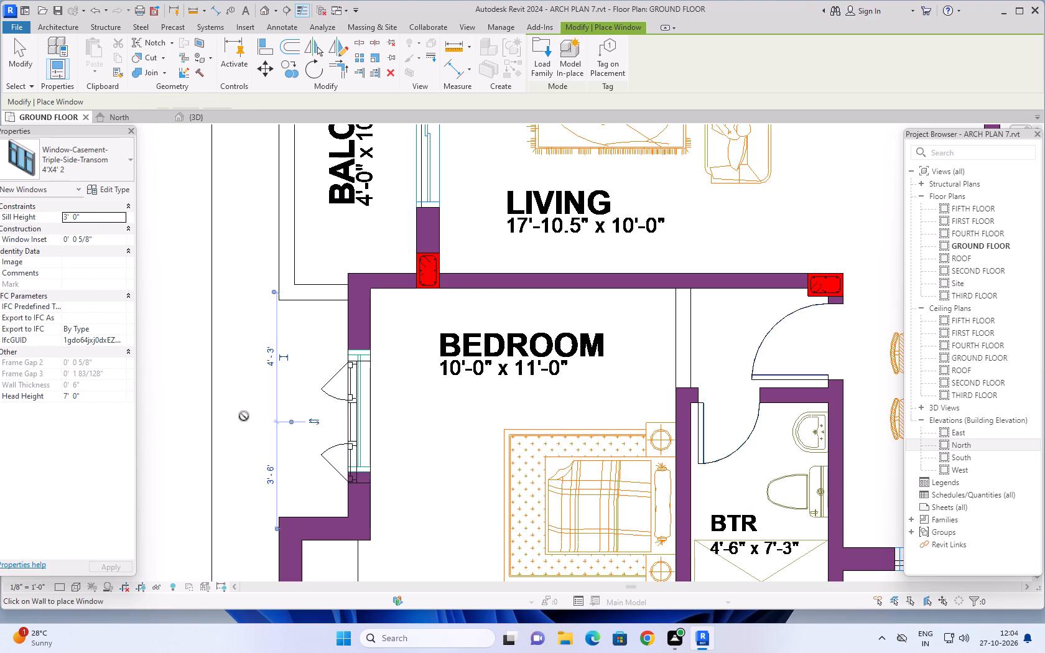
# Place a 4'X4' 2 triple casement window in the east-wall CAD opening of the lower apartment's master bedroom.
pyautogui.scroll(-8, 244, 416)
pyautogui.scroll(9, 332, 512)
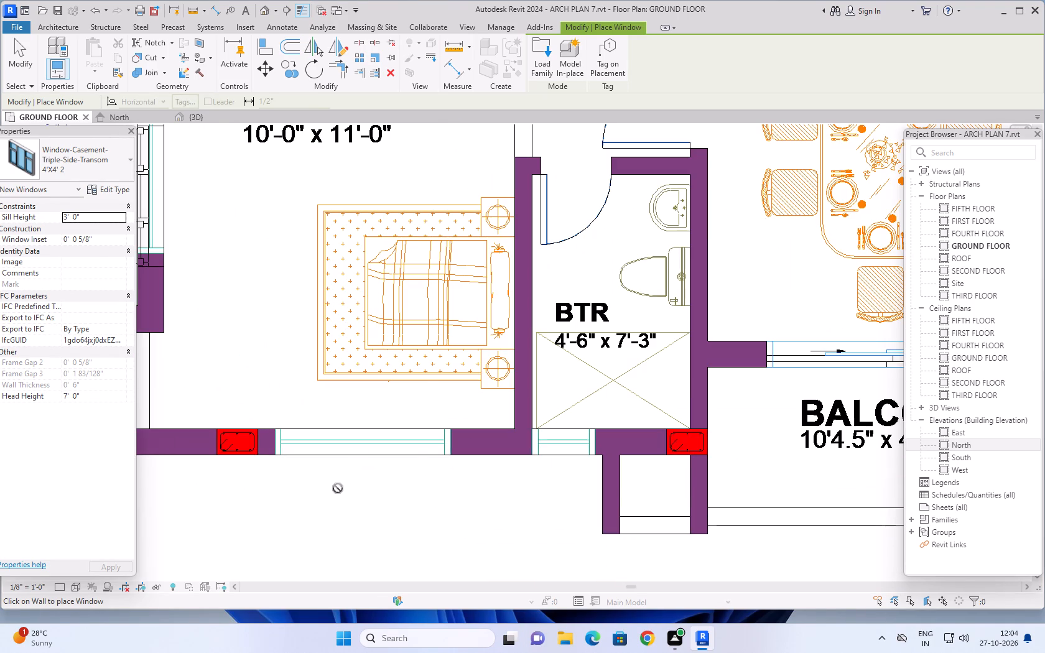
pyautogui.scroll(-4, 360, 484)
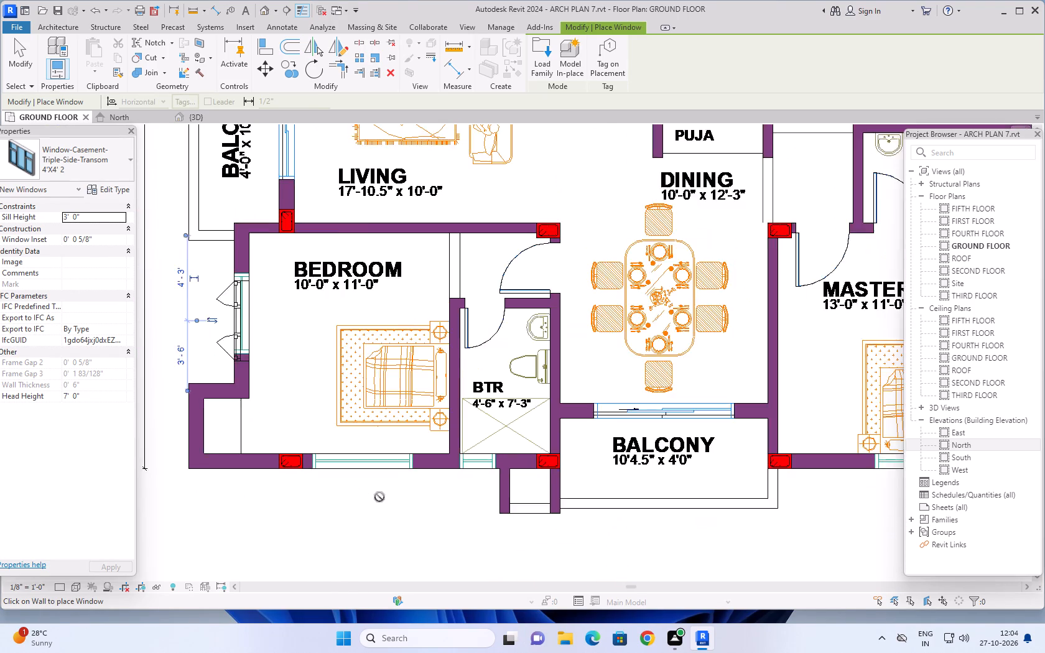
pyautogui.scroll(-3, 382, 500)
pyautogui.moveTo(392, 522); pyautogui.dragTo(208, 513, button='middle')
pyautogui.scroll(4, 577, 483)
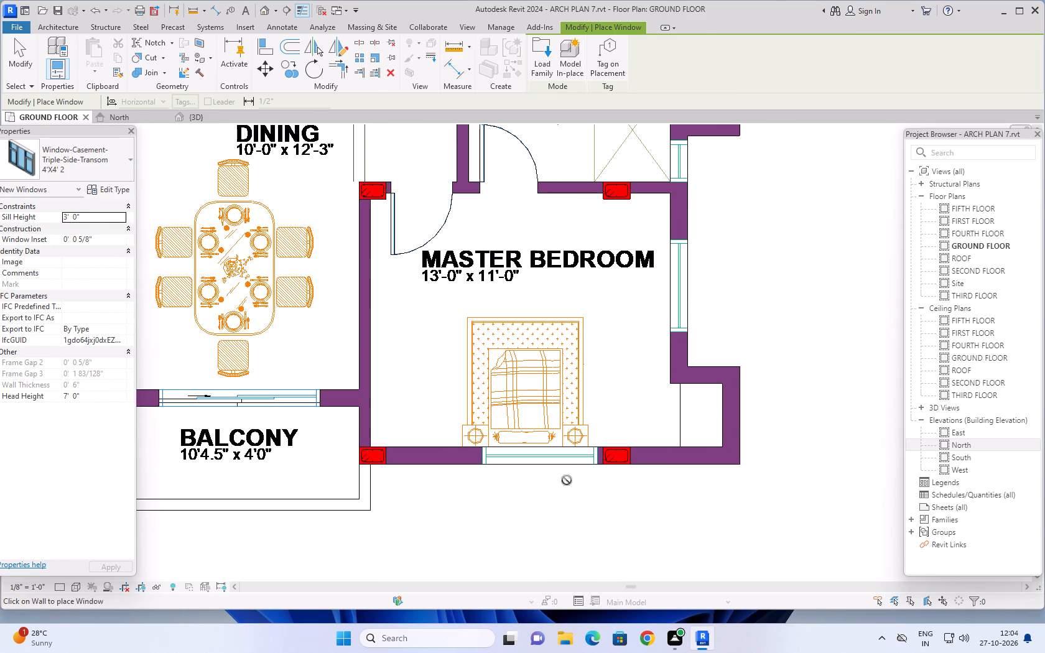
pyautogui.scroll(-4, 674, 469)
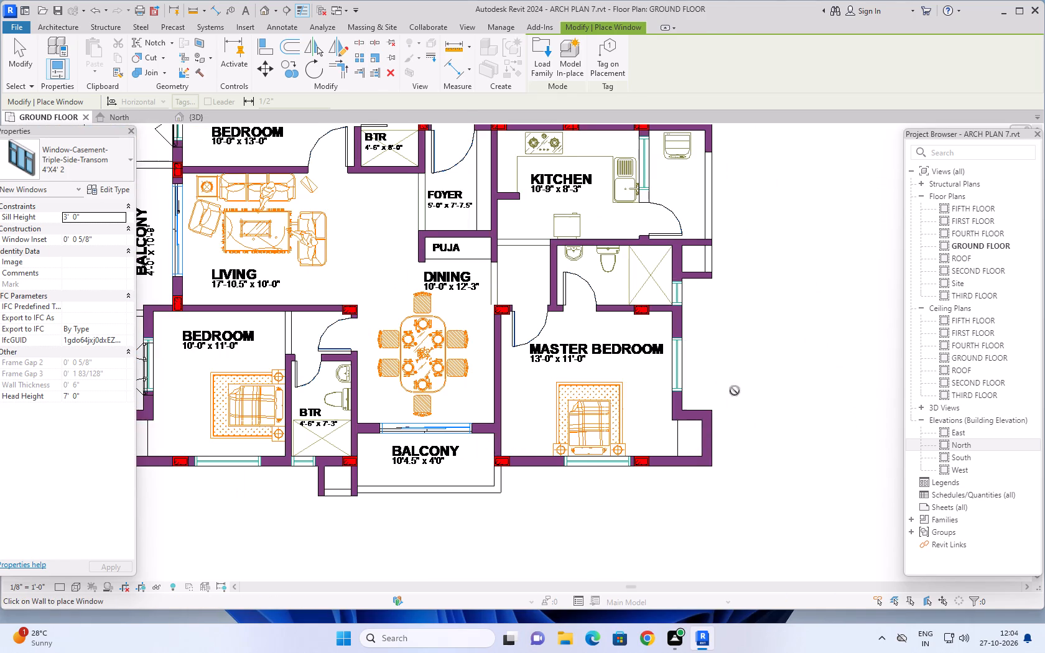
pyautogui.moveTo(741, 382); pyautogui.dragTo(581, 472, button='middle')
pyautogui.scroll(6, 545, 474)
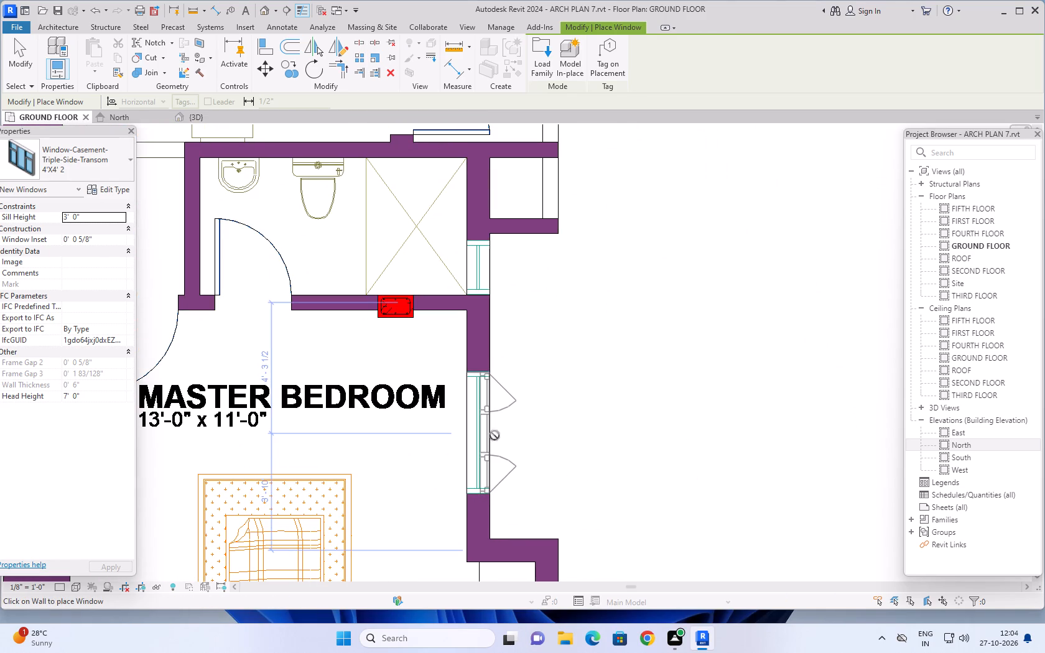
pyautogui.click(492, 462)
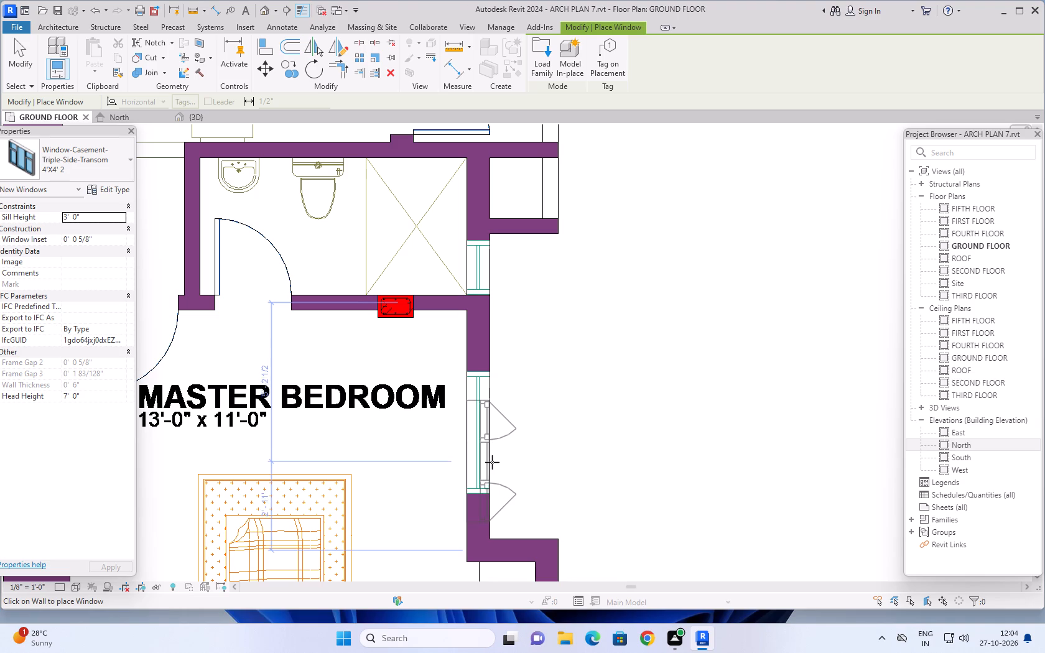
# Place a 4'X4' 2 triple casement window in the upper apartment kitchen's east-wall CAD opening, beside the sink.
pyautogui.scroll(-7, 597, 415)
pyautogui.moveTo(651, 351); pyautogui.dragTo(554, 486, button='middle')
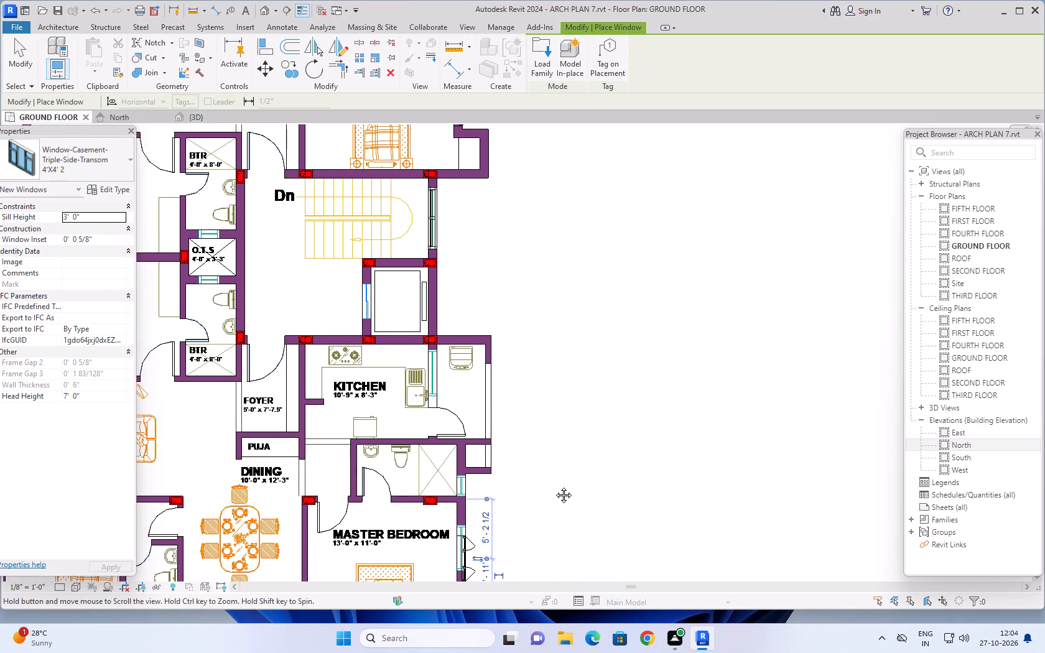
pyautogui.moveTo(554, 486); pyautogui.dragTo(571, 508, button='middle')
pyautogui.moveTo(618, 314); pyautogui.dragTo(623, 482, button='middle')
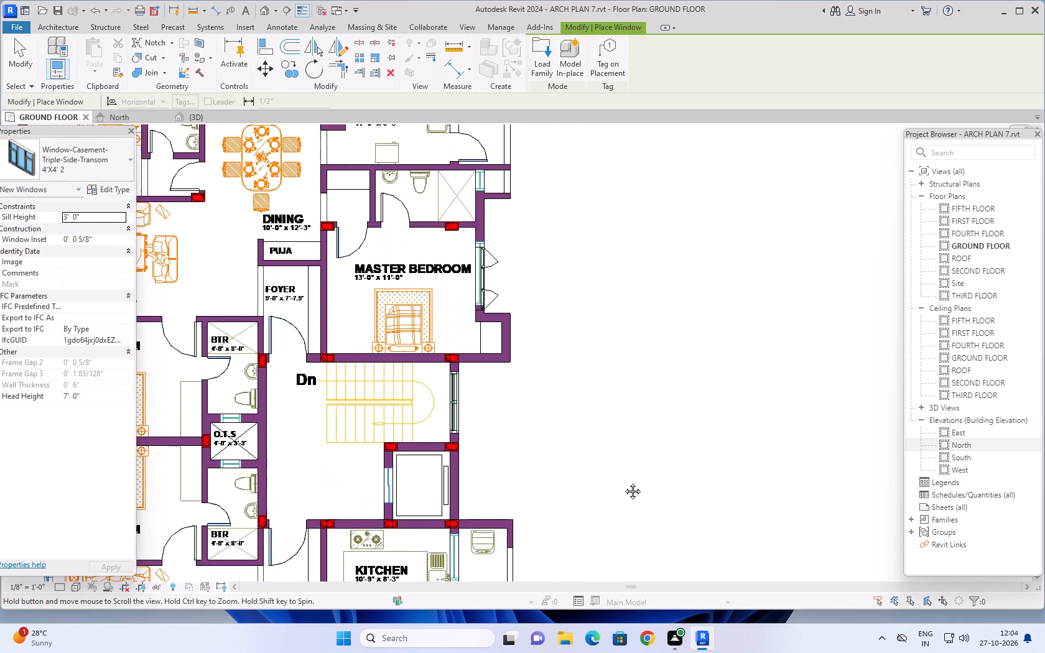
pyautogui.moveTo(623, 482); pyautogui.dragTo(630, 510, button='middle')
pyautogui.scroll(-1, 638, 491)
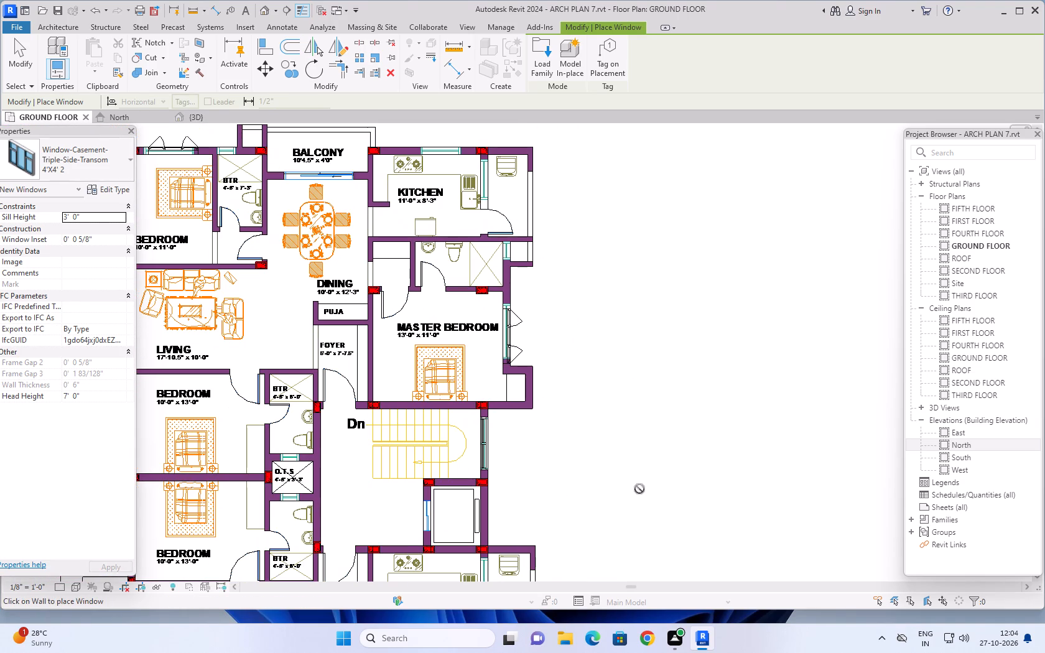
pyautogui.moveTo(669, 327); pyautogui.dragTo(669, 548, button='middle')
pyautogui.scroll(11, 498, 414)
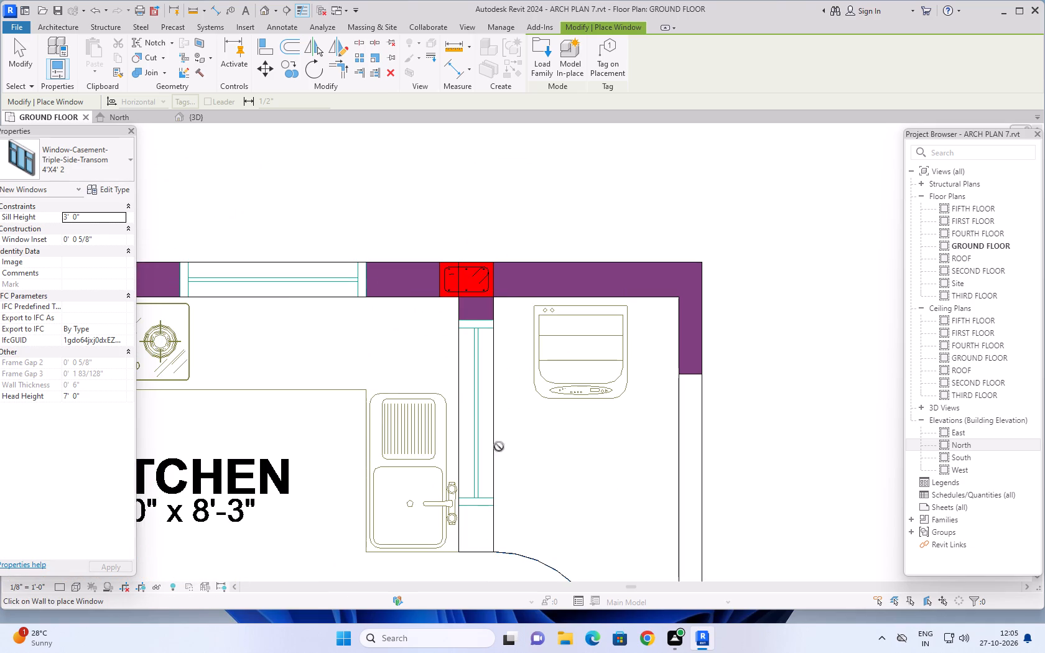
pyautogui.click(496, 448)
# Place a 4'X4' 2 triple casement window in the north-wall CAD opening of the upper apartment's kitchen.
pyautogui.scroll(-6, 511, 437)
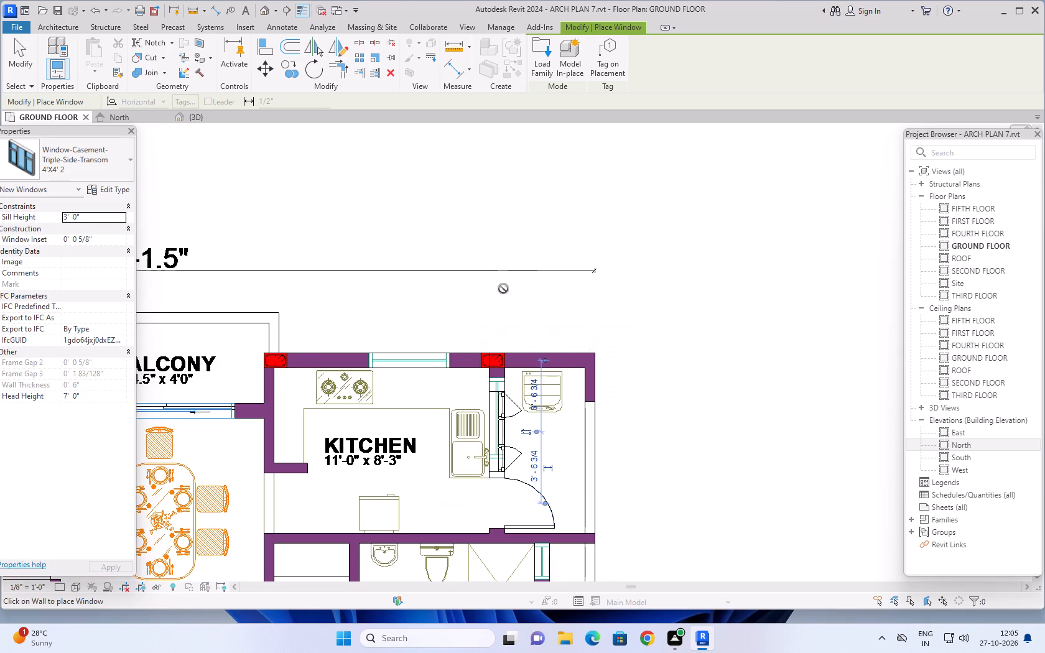
pyautogui.scroll(5, 406, 341)
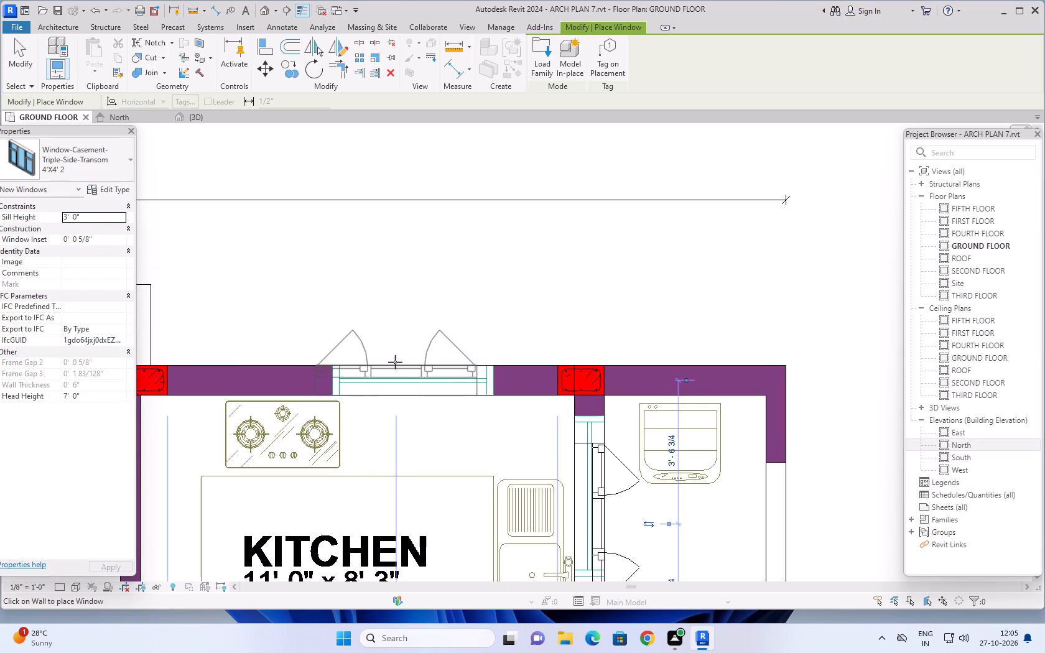
pyautogui.click(393, 361)
pyautogui.scroll(-12, 432, 310)
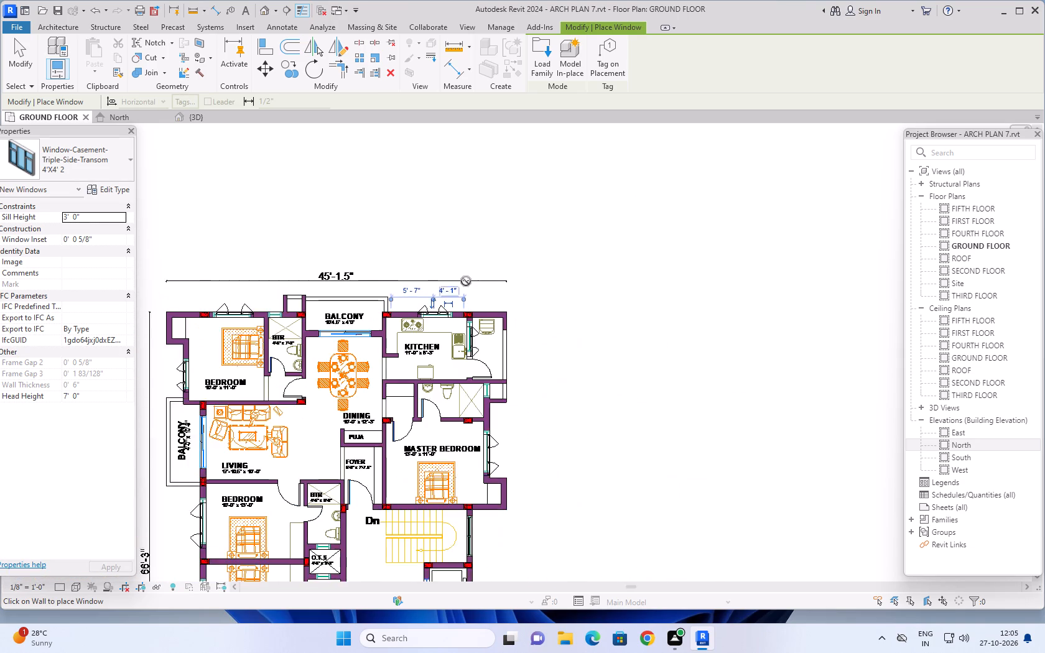
pyautogui.scroll(-3, 466, 281)
pyautogui.moveTo(483, 257); pyautogui.dragTo(516, 238, button='middle')
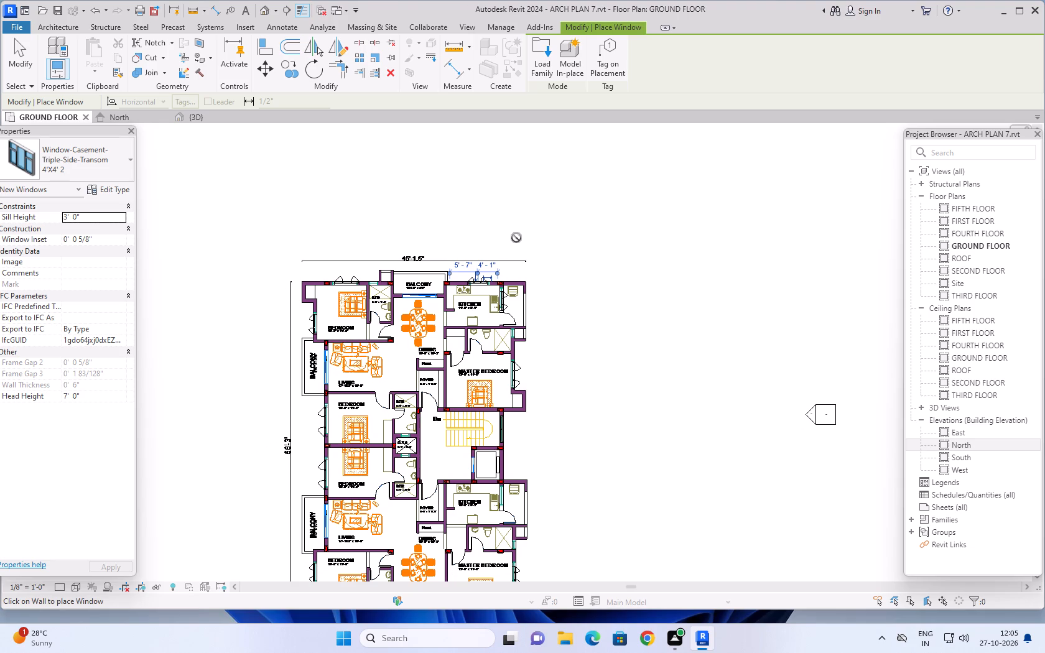
pyautogui.scroll(-2, 516, 238)
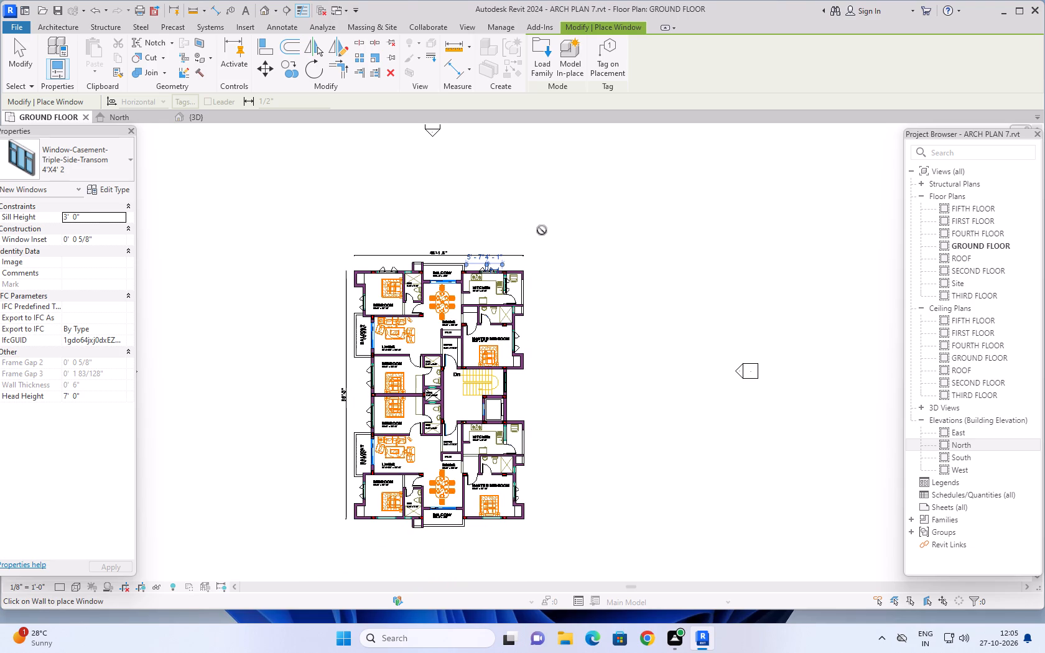
pyautogui.press('Escape')
pyautogui.press('Escape')
pyautogui.moveTo(554, 228); pyautogui.dragTo(542, 240, button='middle')
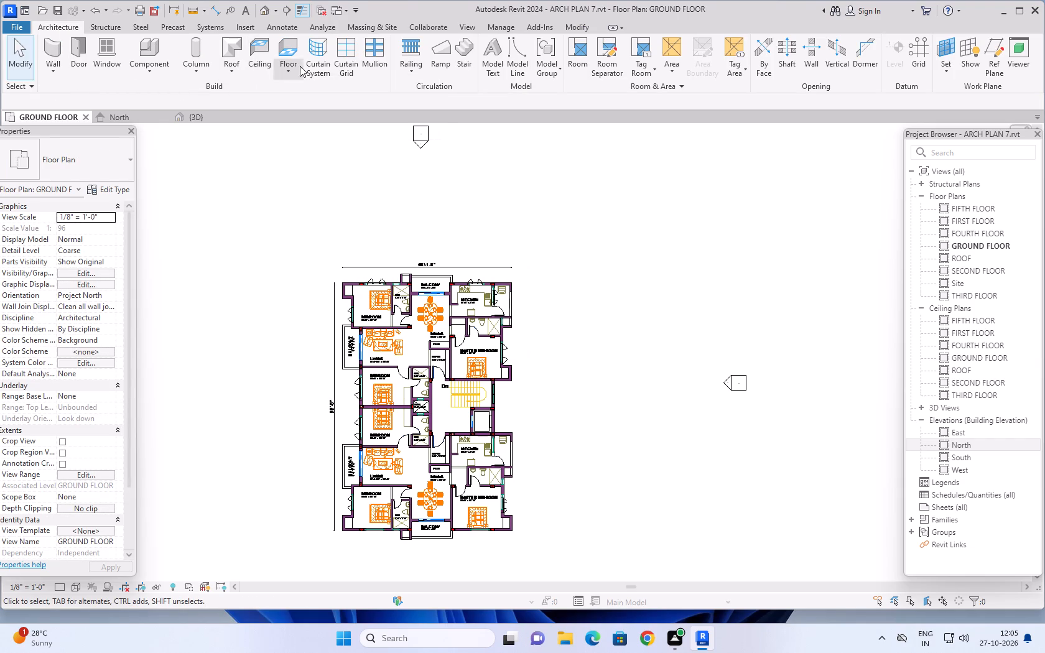
# Align the west edge of the northwest bedroom's north-wall window with the west edge of its CAD opening.
pyautogui.click(566, 27)
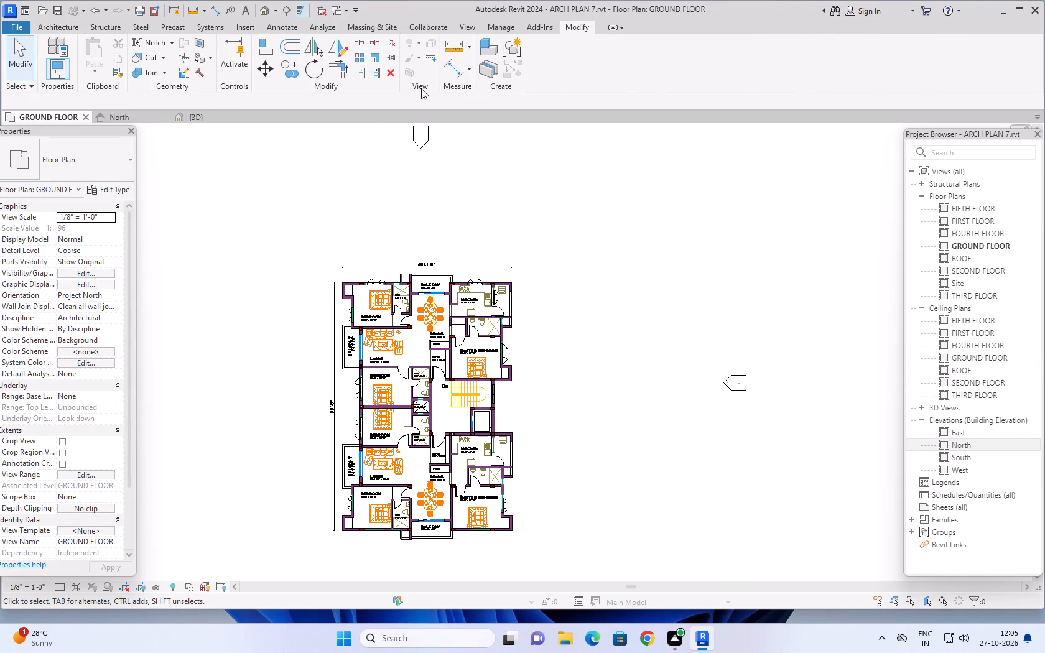
pyautogui.click(259, 50)
pyautogui.scroll(2, 363, 251)
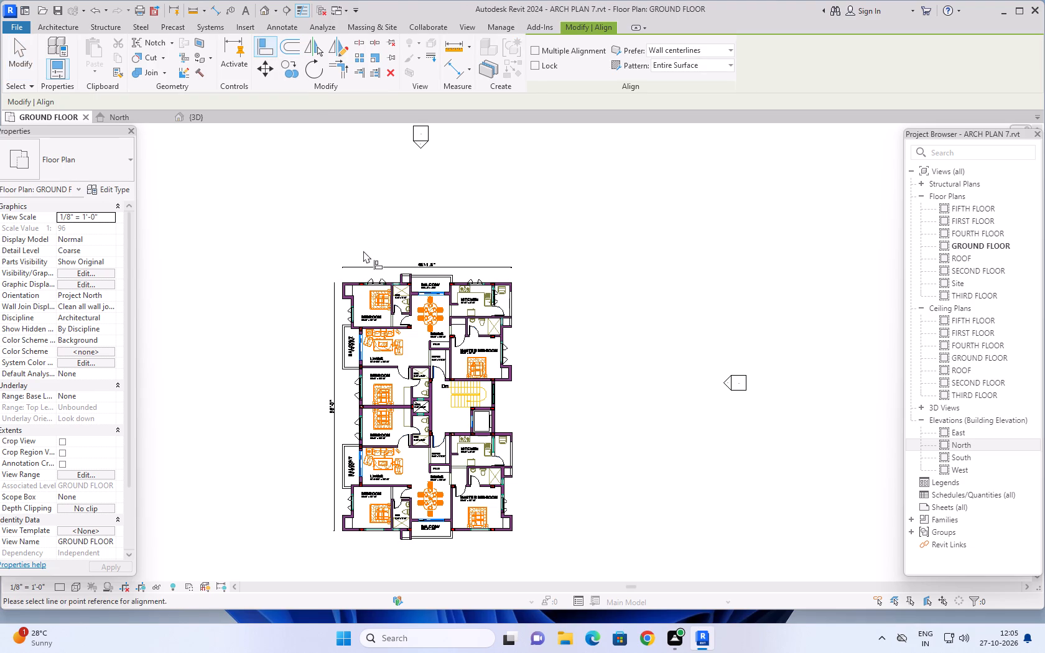
pyautogui.scroll(2, 363, 251)
pyautogui.scroll(13, 378, 313)
pyautogui.moveTo(360, 313); pyautogui.dragTo(345, 395, button='middle')
pyautogui.scroll(1, 345, 395)
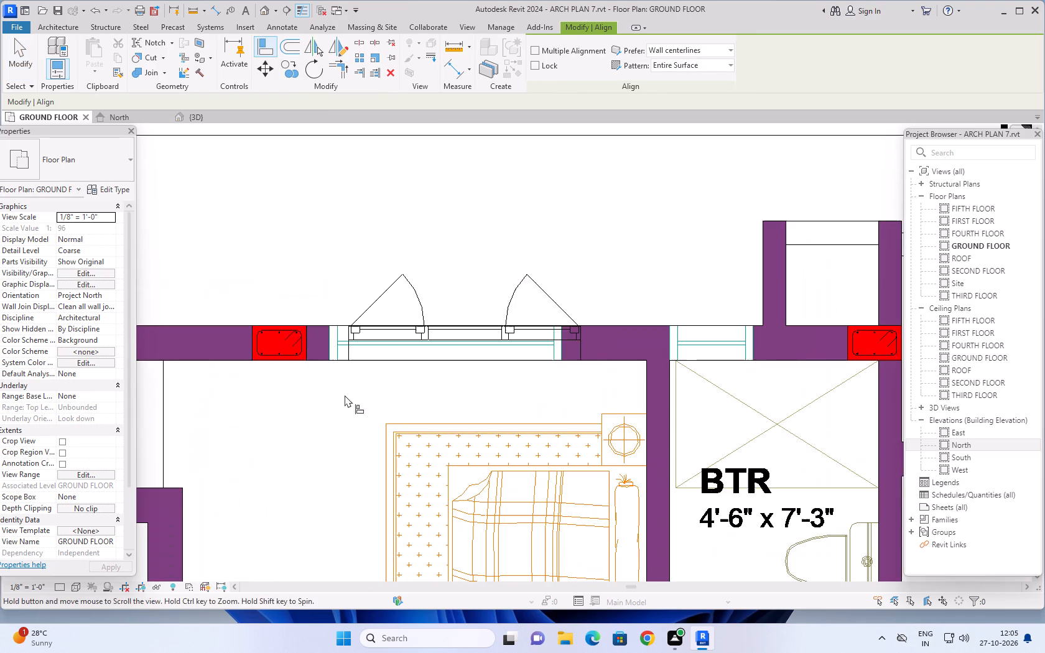
pyautogui.scroll(4, 333, 370)
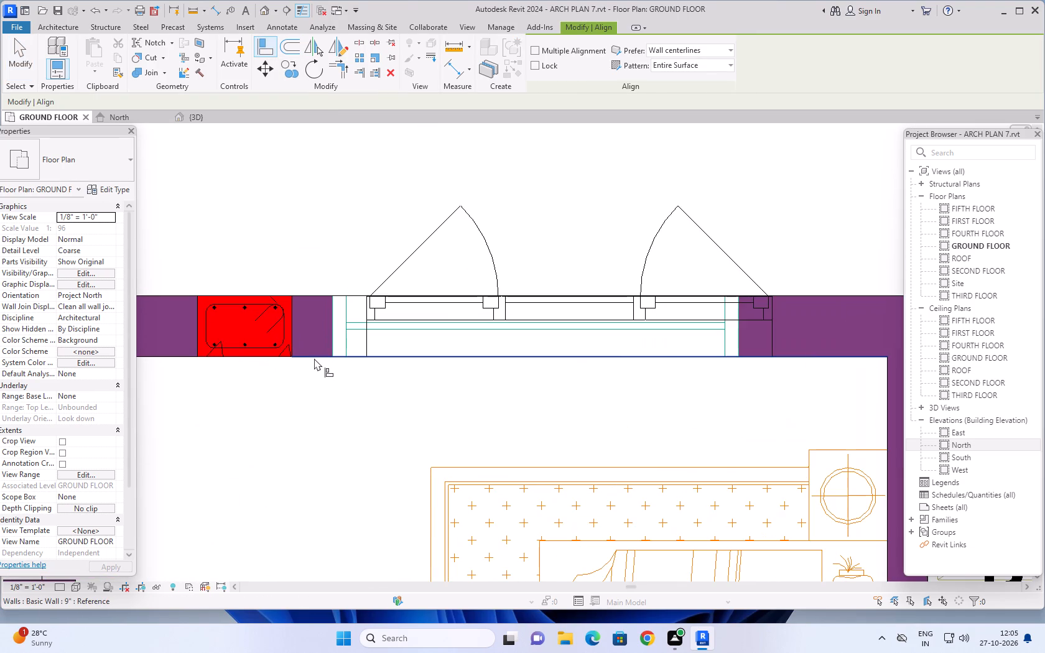
pyautogui.scroll(3, 310, 330)
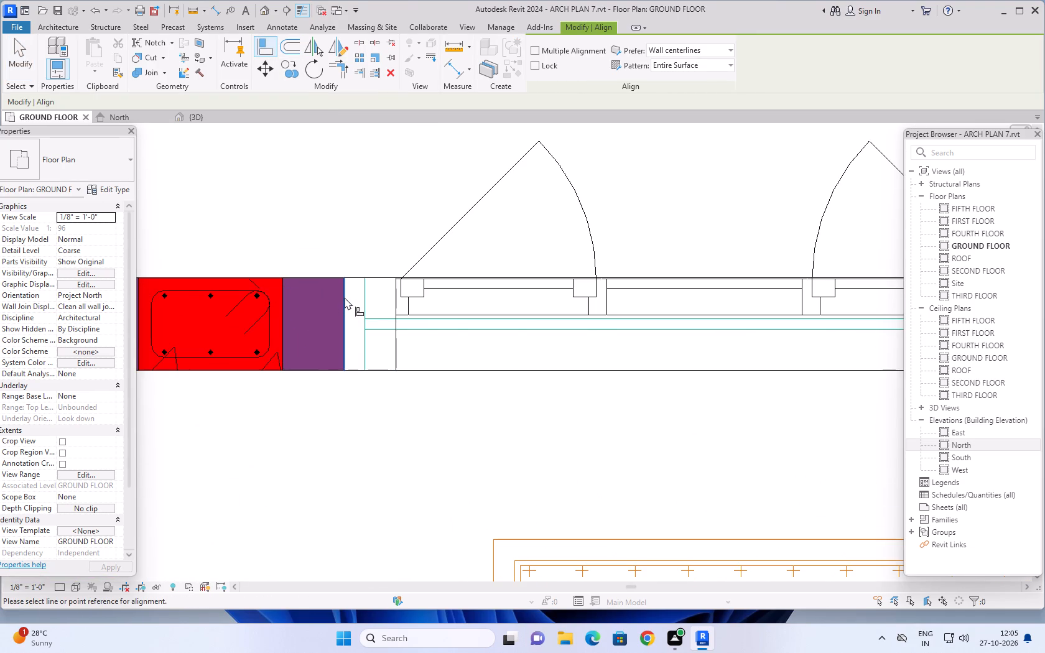
pyautogui.click(345, 297)
pyautogui.click(396, 330)
pyautogui.scroll(-4, 385, 394)
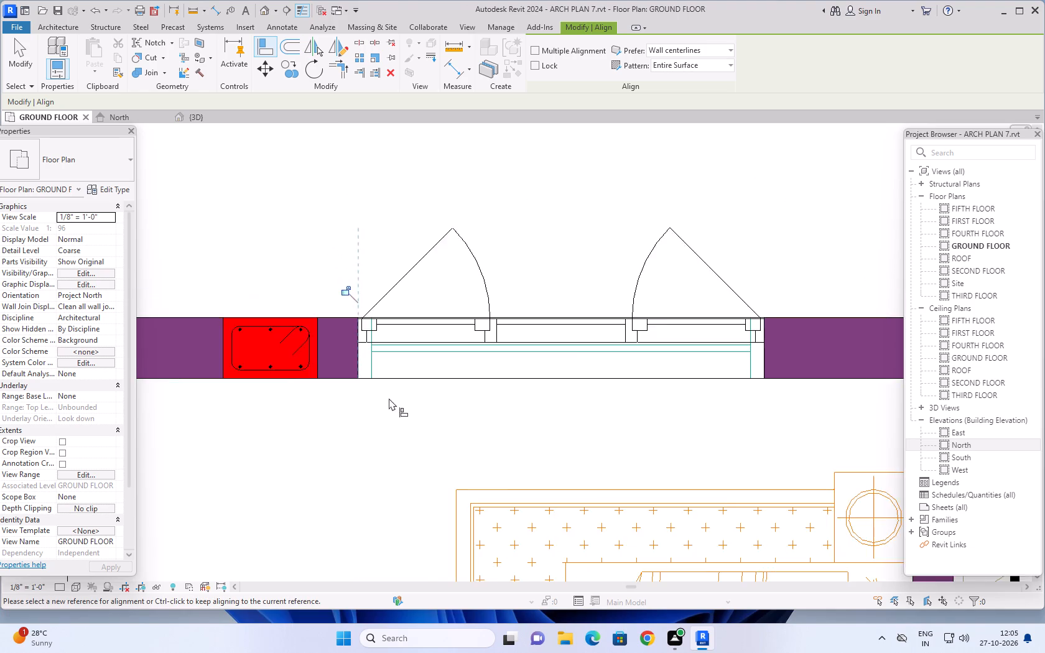
pyautogui.scroll(-2, 389, 398)
pyautogui.scroll(9, 658, 363)
pyautogui.scroll(2, 587, 380)
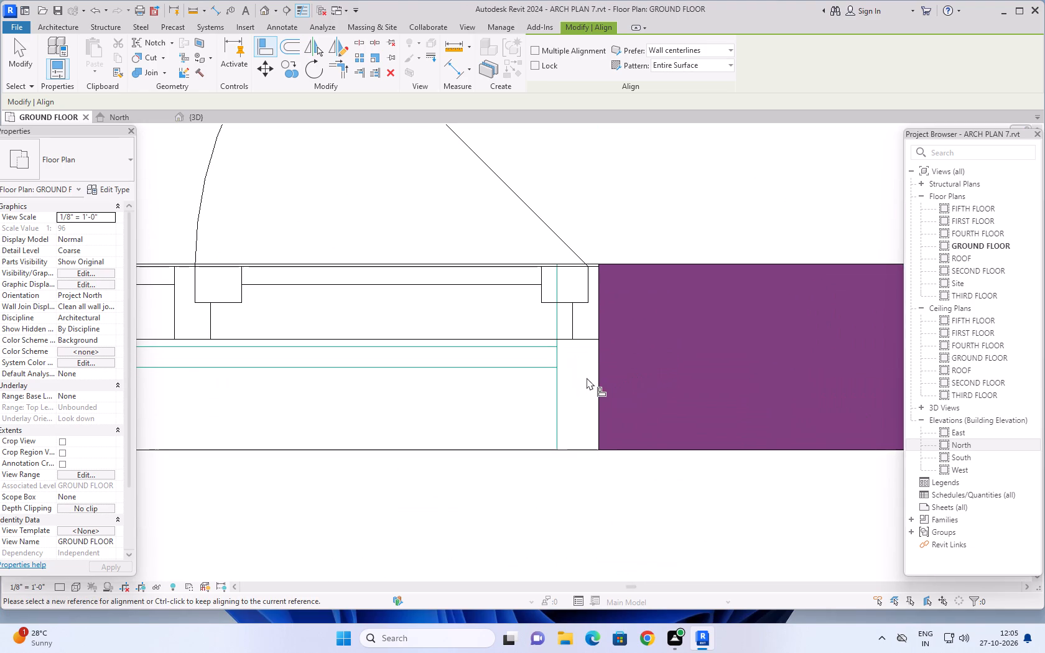
pyautogui.scroll(-4, 569, 480)
pyautogui.moveTo(569, 488); pyautogui.dragTo(588, 447, button='middle')
pyautogui.press('Escape')
pyautogui.press('Escape')
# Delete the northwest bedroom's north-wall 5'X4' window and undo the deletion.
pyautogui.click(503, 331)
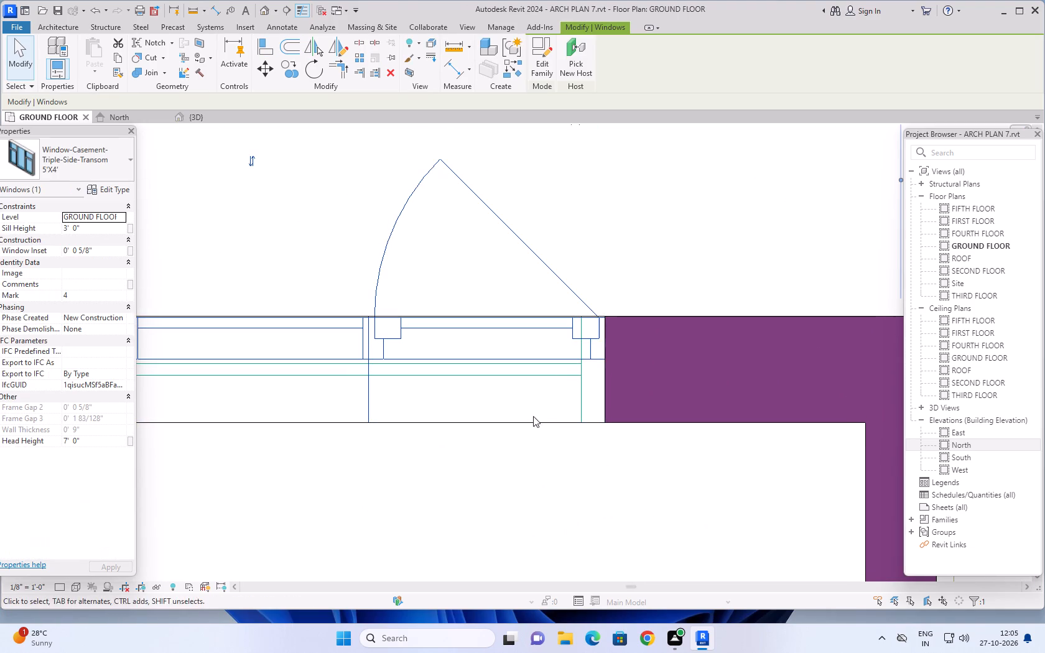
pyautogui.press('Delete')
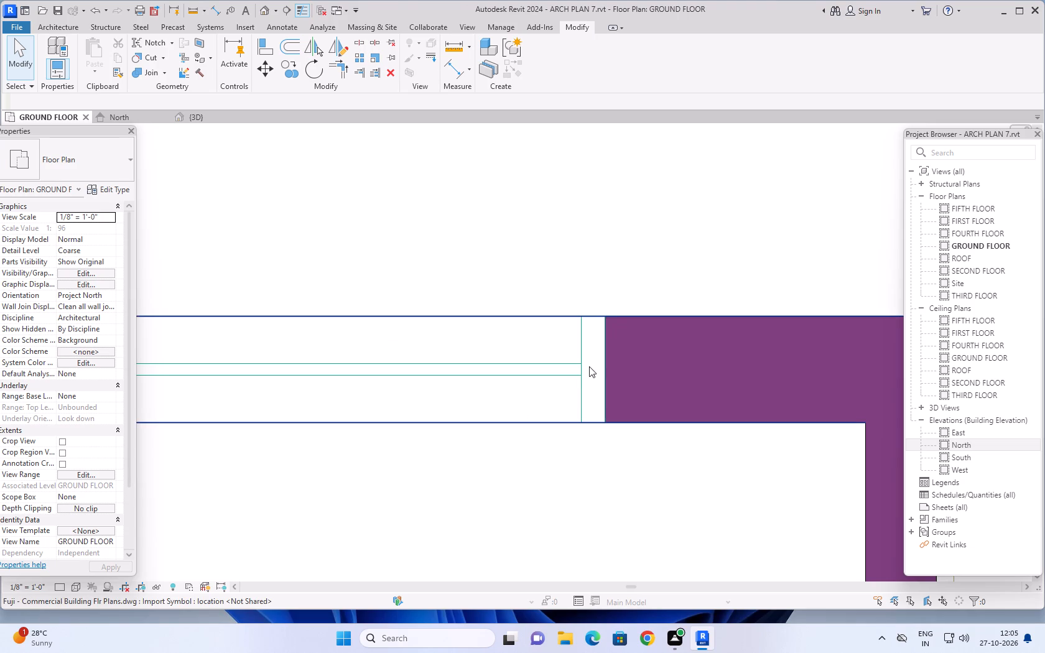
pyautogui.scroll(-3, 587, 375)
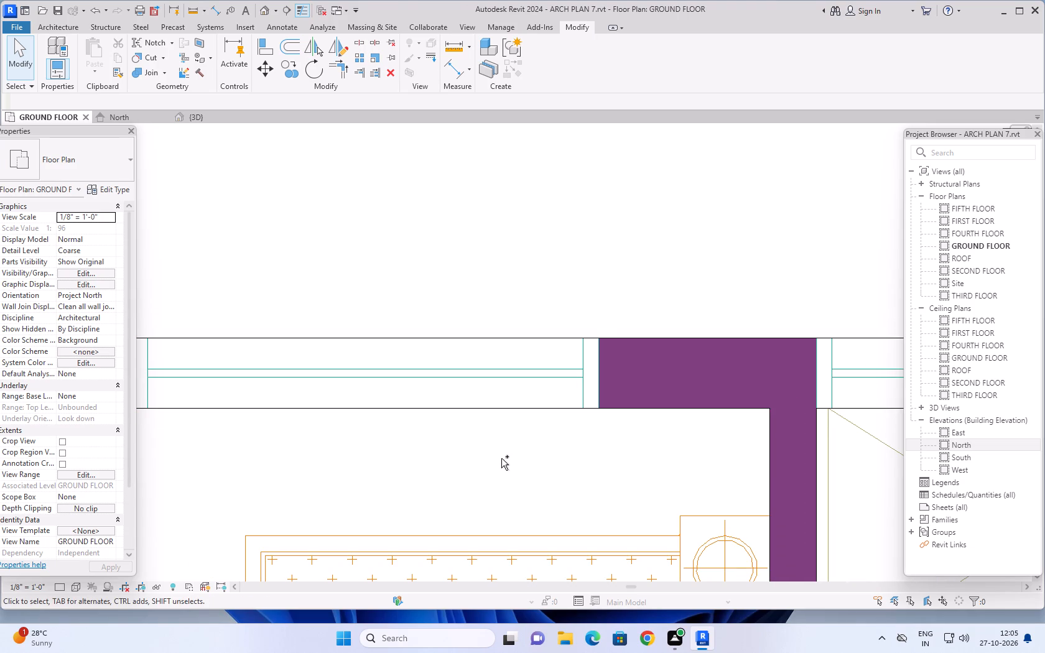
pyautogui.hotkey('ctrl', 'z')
# Measure the inner width of the CAD opening at the northwest bedroom's north-wall window with an aligned dimension.
pyautogui.scroll(-5, 501, 458)
pyautogui.moveTo(507, 461); pyautogui.dragTo(560, 439, button='middle')
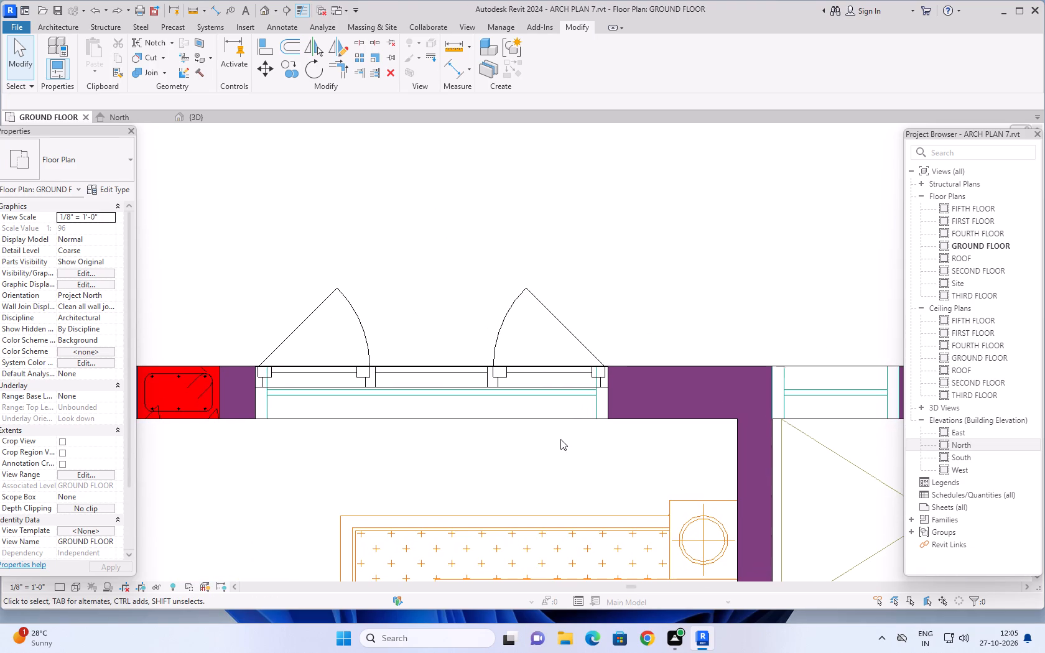
pyautogui.scroll(-1, 380, 442)
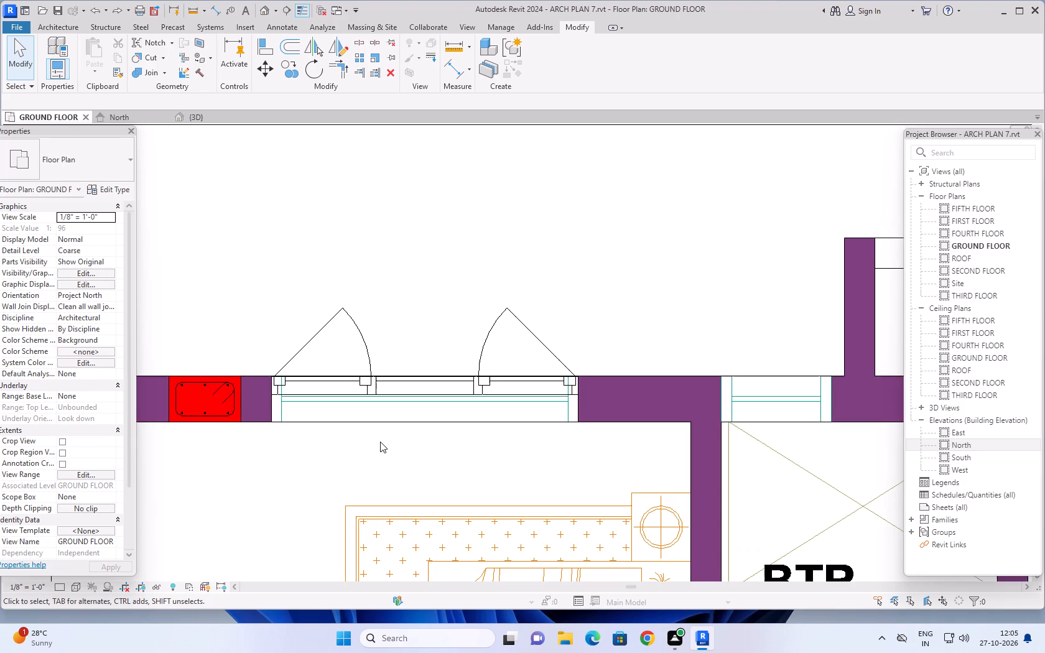
pyautogui.click(219, 10)
pyautogui.scroll(3, 278, 415)
pyautogui.click(281, 405)
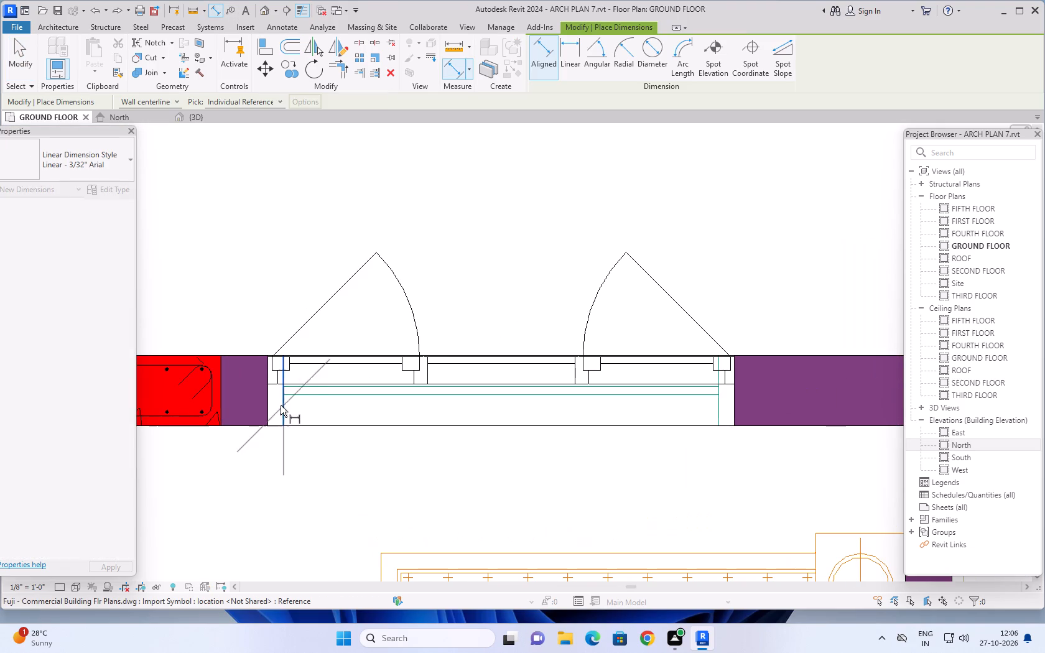
pyautogui.click(717, 410)
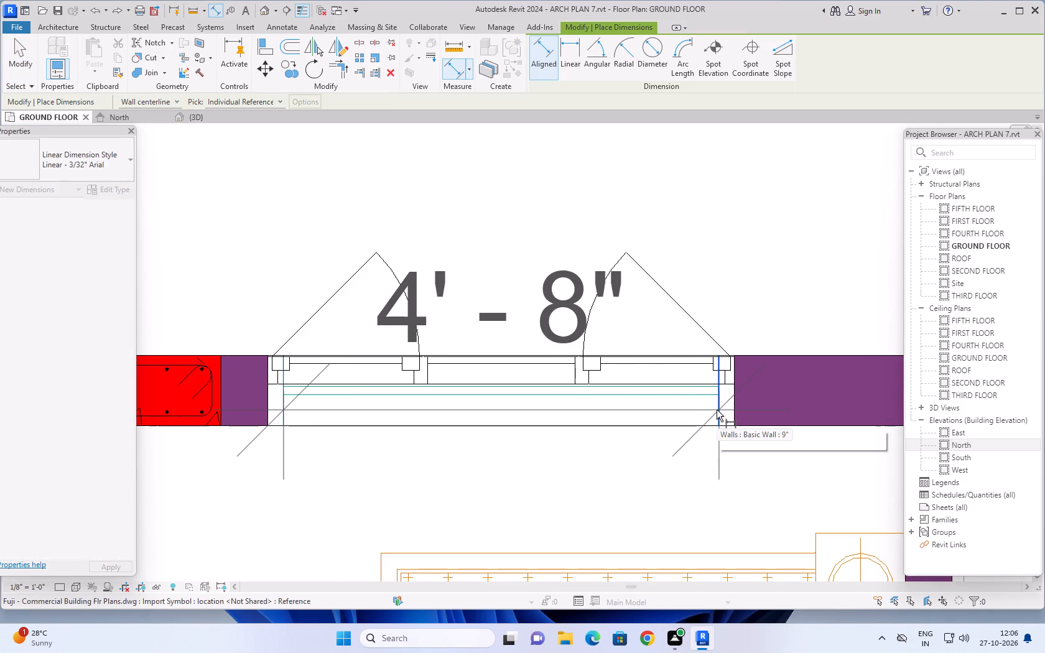
pyautogui.press('Escape')
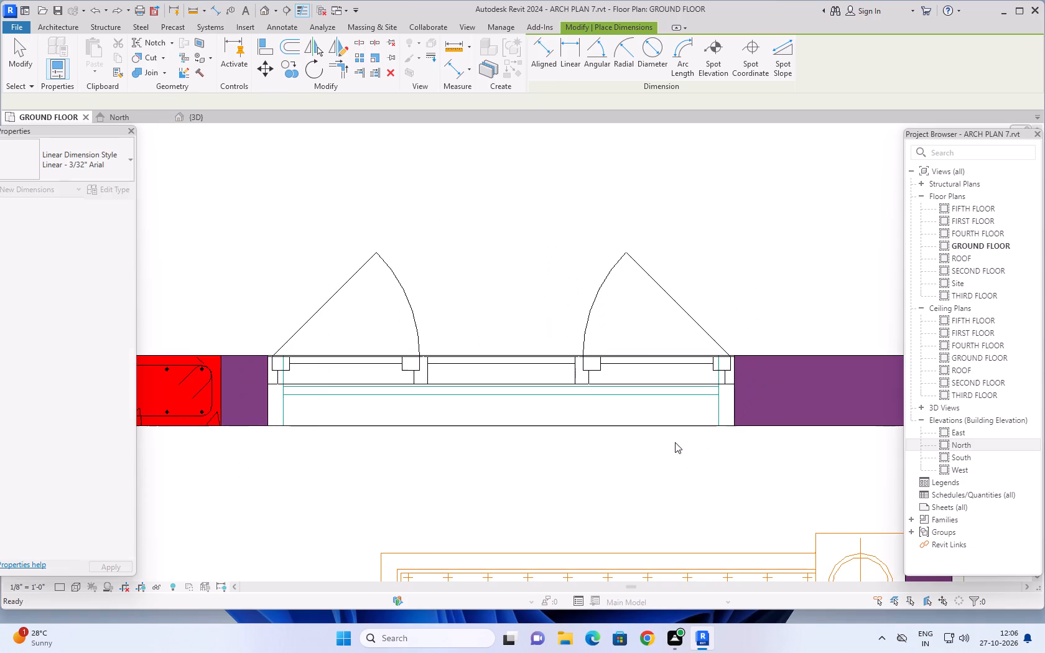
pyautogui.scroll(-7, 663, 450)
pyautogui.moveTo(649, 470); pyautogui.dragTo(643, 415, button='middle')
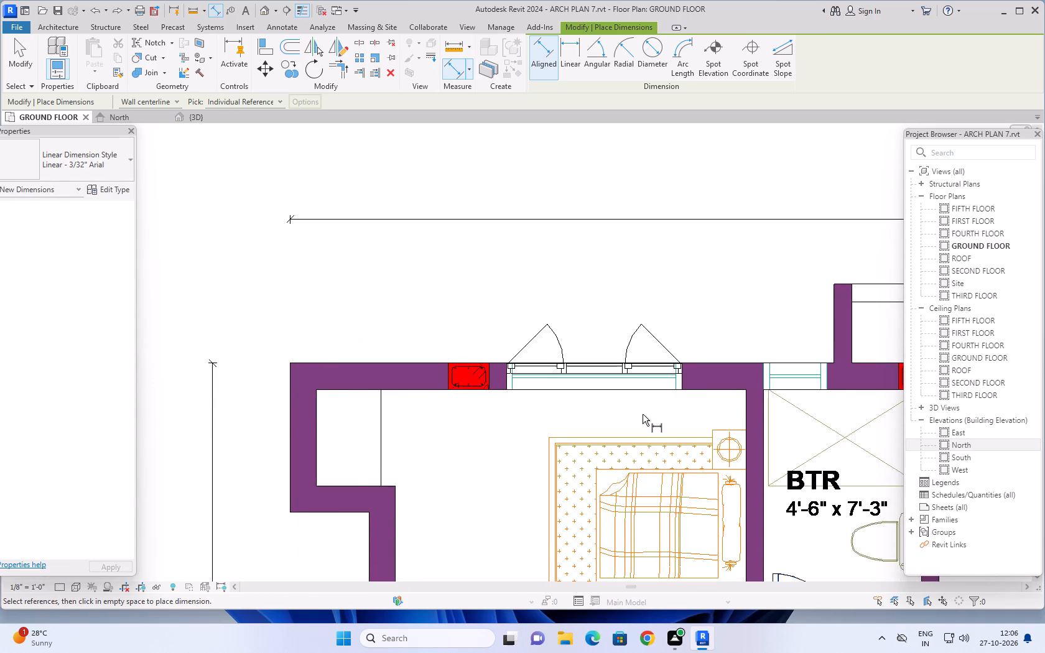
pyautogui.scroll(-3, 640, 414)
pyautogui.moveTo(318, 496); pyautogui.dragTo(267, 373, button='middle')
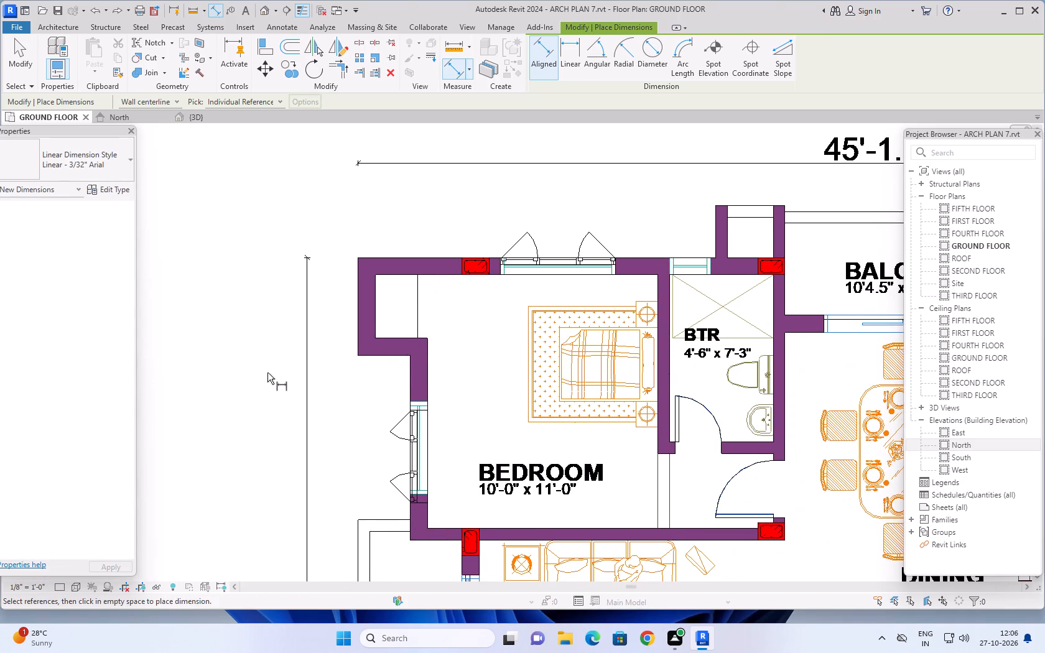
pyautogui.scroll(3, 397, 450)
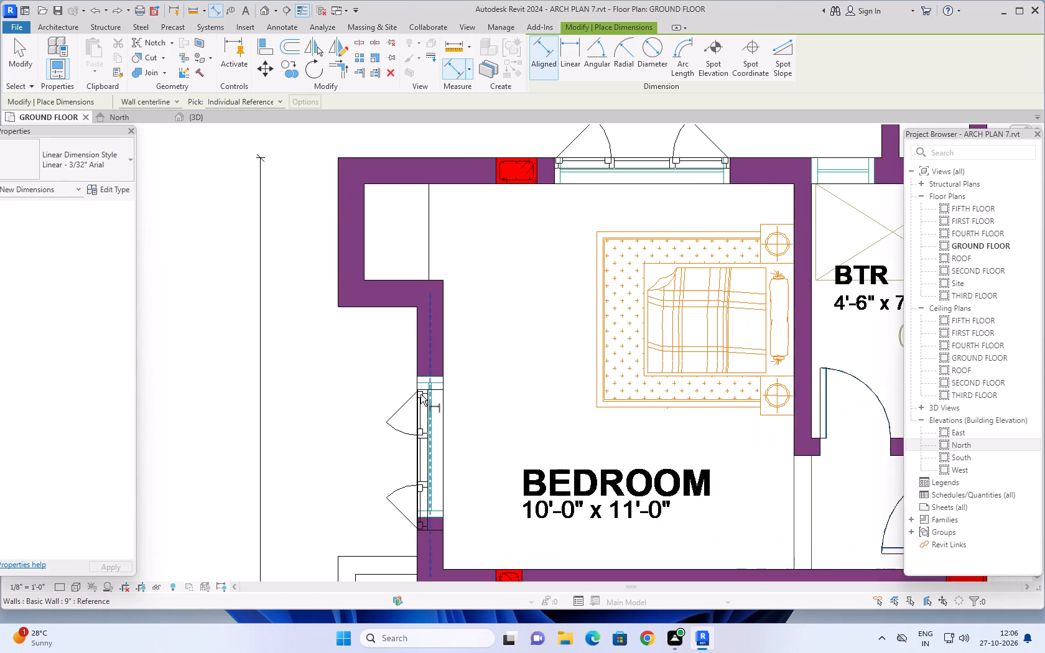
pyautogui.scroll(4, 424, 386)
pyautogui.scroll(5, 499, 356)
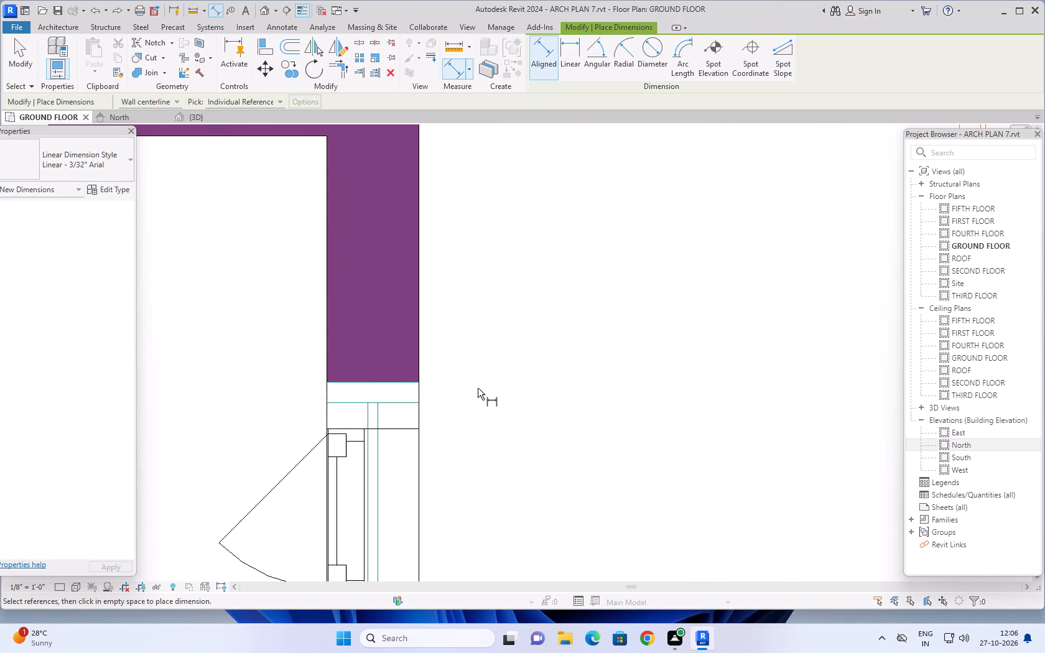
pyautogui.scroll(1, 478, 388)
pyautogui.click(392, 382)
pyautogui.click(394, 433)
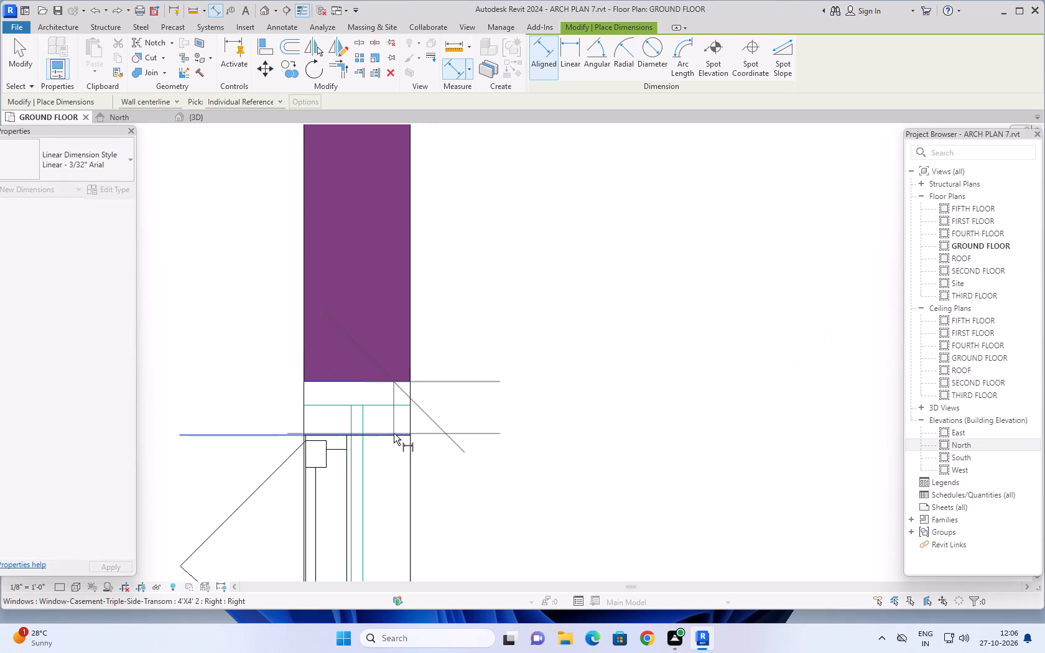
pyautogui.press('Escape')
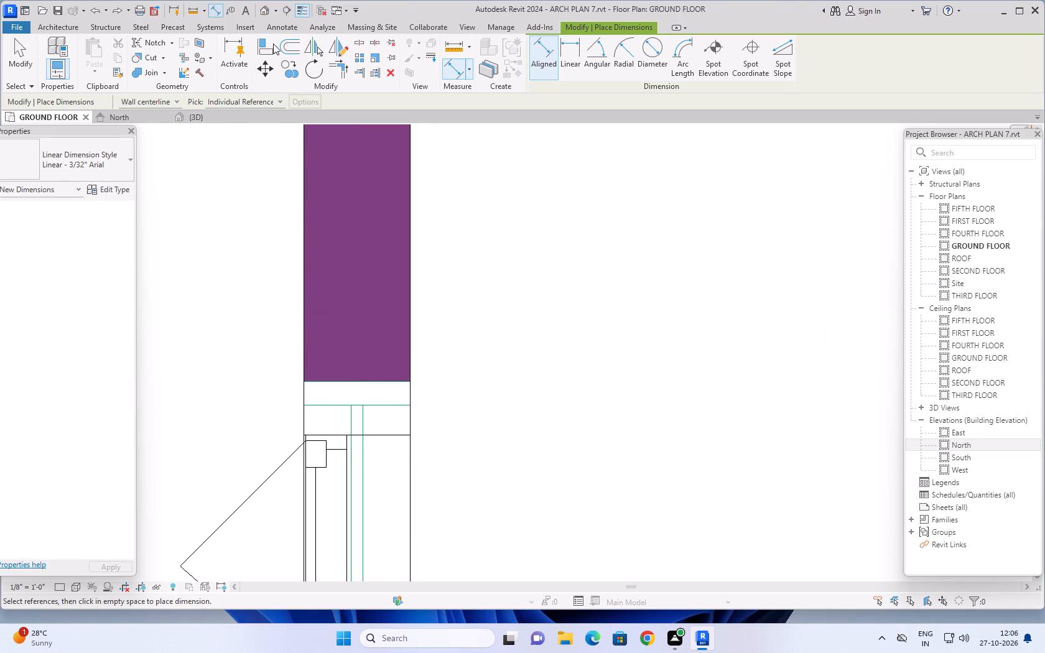
# Align the north edge of the northwest bedroom's west-wall window with the north edge of its CAD opening.
pyautogui.click(272, 44)
pyautogui.click(371, 379)
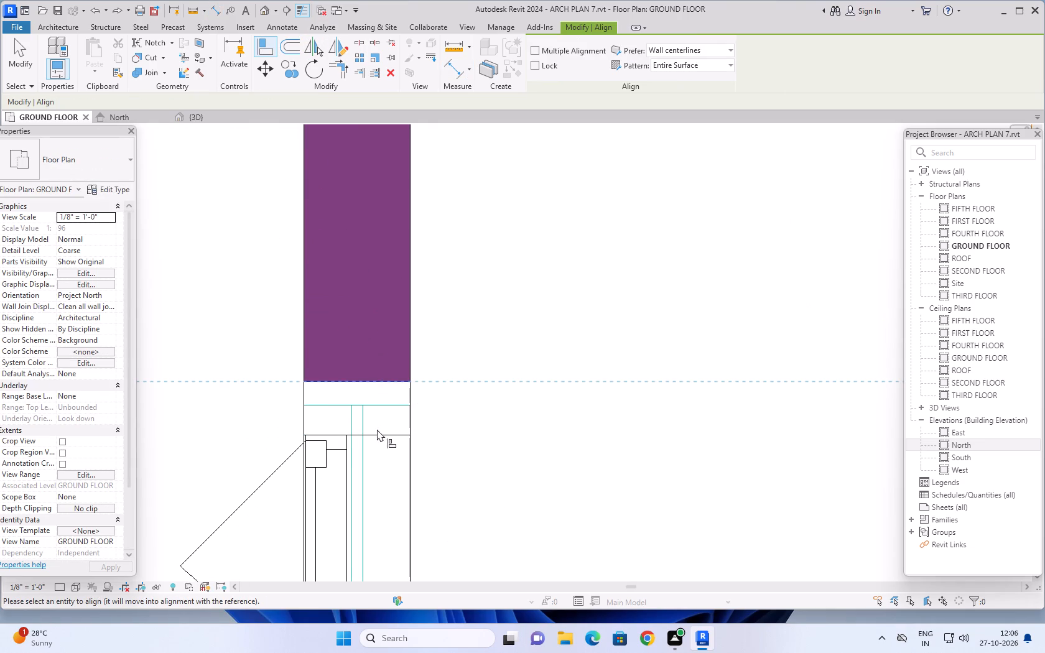
pyautogui.click(377, 432)
# Align the north edge of the west-wall window in the upper apartment's 10'-0" x 13'-0" bedroom with its CAD opening's north edge.
pyautogui.scroll(-12, 462, 407)
pyautogui.moveTo(485, 429); pyautogui.dragTo(465, 387, button='middle')
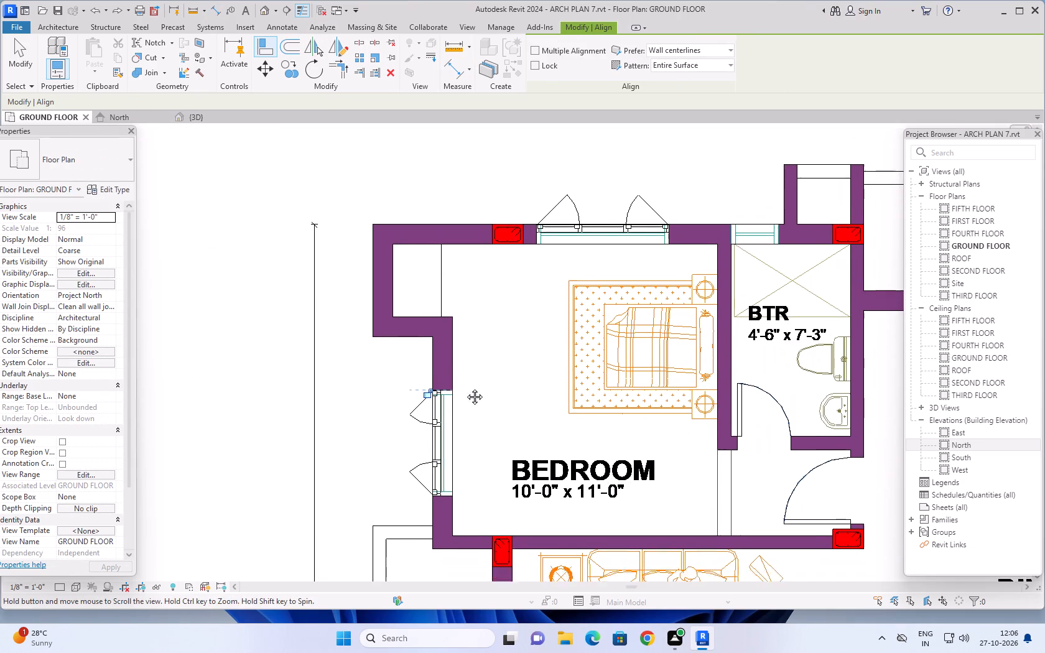
pyautogui.moveTo(465, 387); pyautogui.dragTo(392, 262, button='middle')
pyautogui.middleClick(381, 240)
pyautogui.scroll(-2, 330, 461)
pyautogui.moveTo(254, 502); pyautogui.dragTo(231, 287, button='middle')
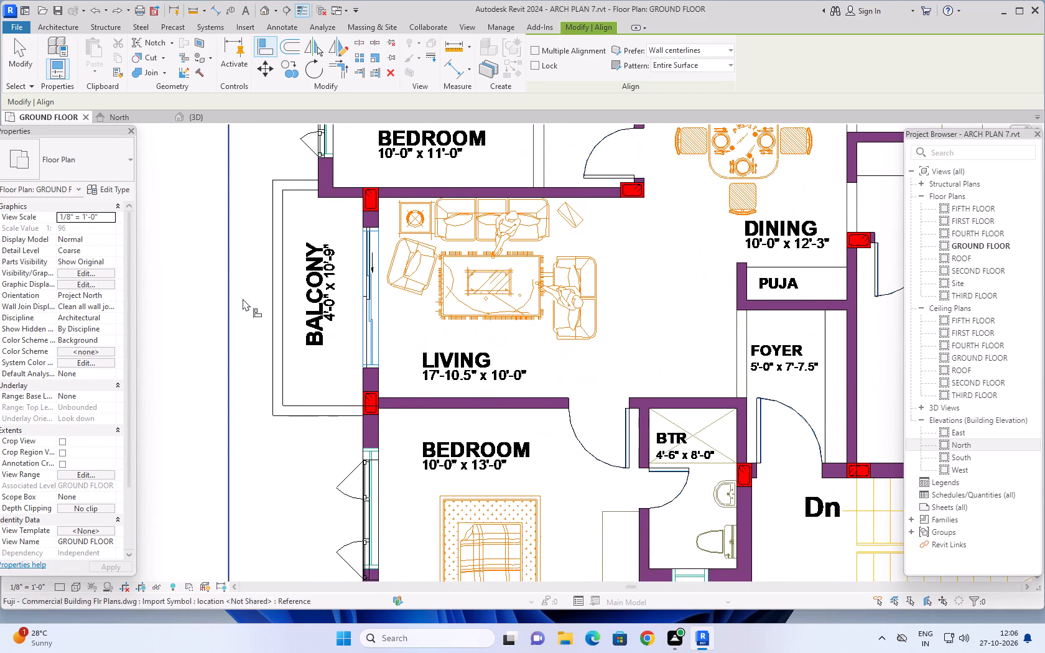
pyautogui.moveTo(268, 459); pyautogui.dragTo(226, 374, button='middle')
pyautogui.middleClick(225, 373)
pyautogui.scroll(4, 318, 338)
pyautogui.scroll(4, 348, 394)
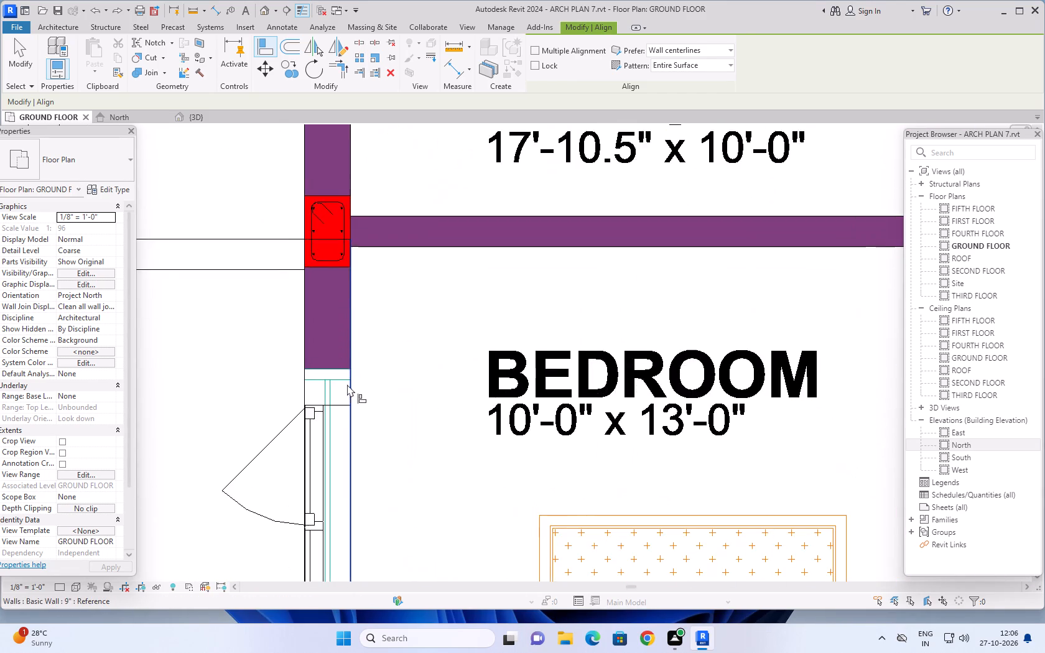
pyautogui.scroll(4, 346, 379)
pyautogui.click(329, 362)
pyautogui.click(340, 422)
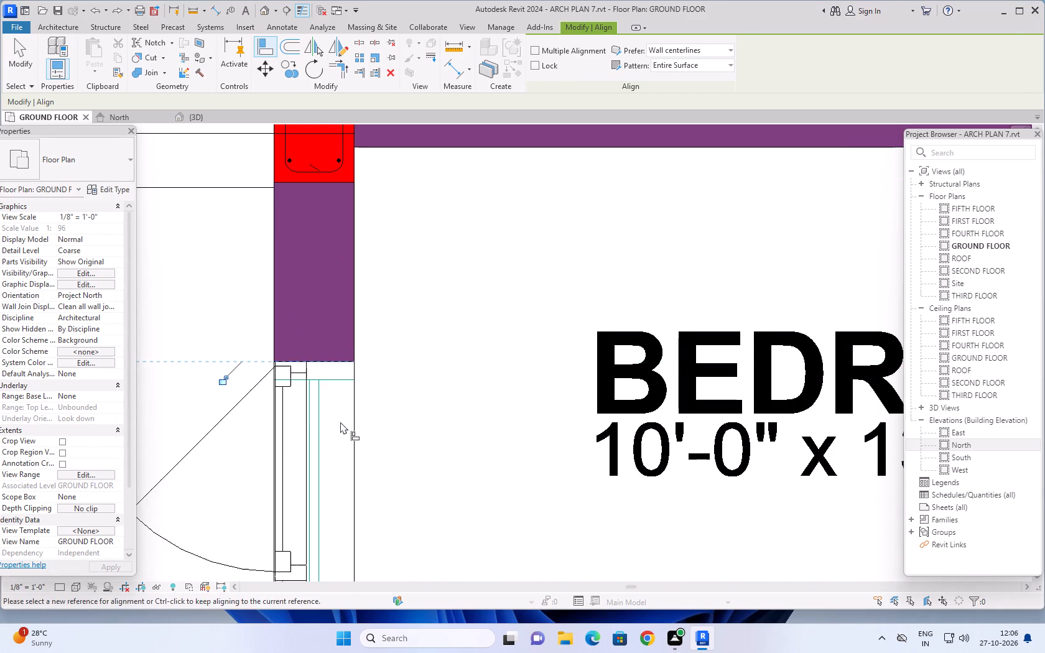
# Align the north edge of the west-wall window in the lower apartment's 10'-0" x 13'-0" bedroom with its CAD opening's north edge.
pyautogui.scroll(-12, 417, 420)
pyautogui.moveTo(422, 442); pyautogui.dragTo(383, 230, button='middle')
pyautogui.scroll(13, 372, 454)
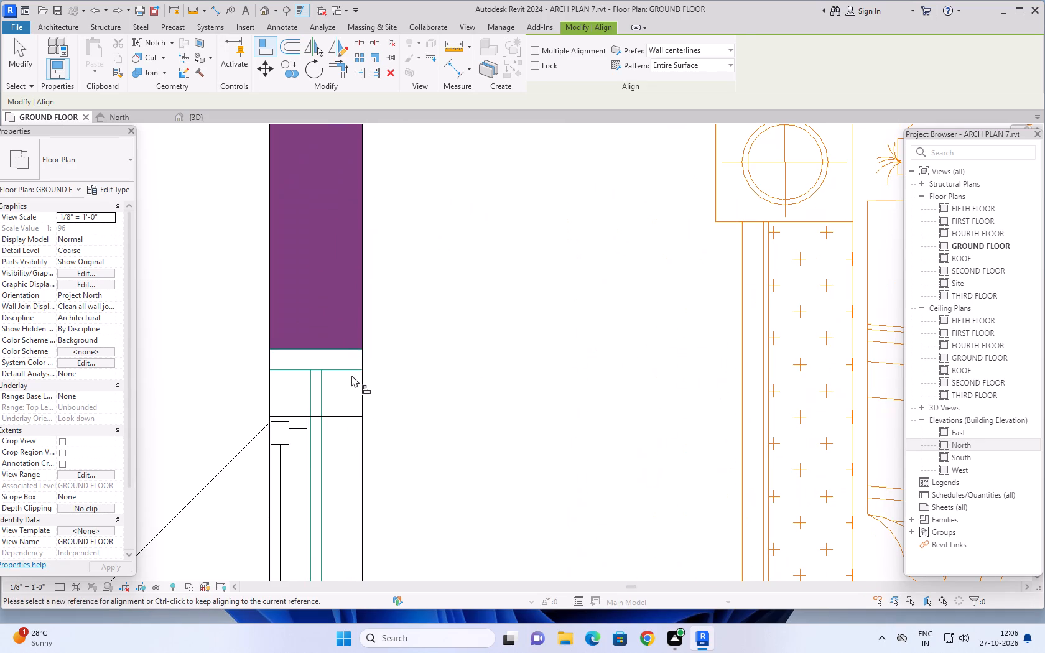
pyautogui.click(346, 351)
pyautogui.click(352, 415)
# Align the north edge of the southwest bedroom's west-wall window with the north edge of its CAD opening.
pyautogui.scroll(-3, 388, 425)
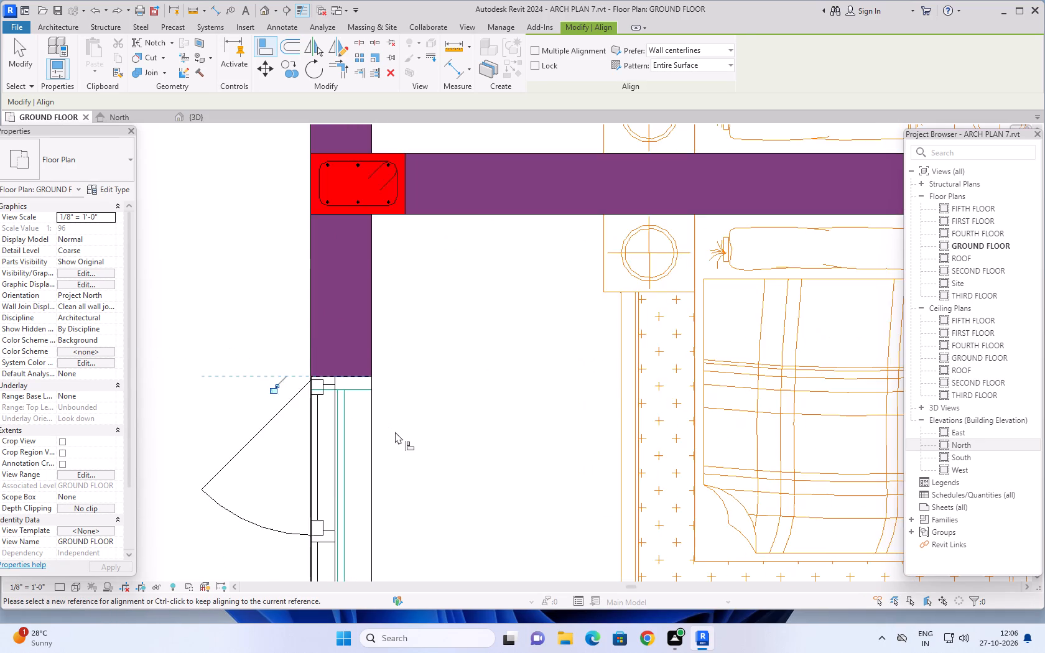
pyautogui.scroll(-12, 395, 432)
pyautogui.moveTo(408, 449); pyautogui.dragTo(328, 234, button='middle')
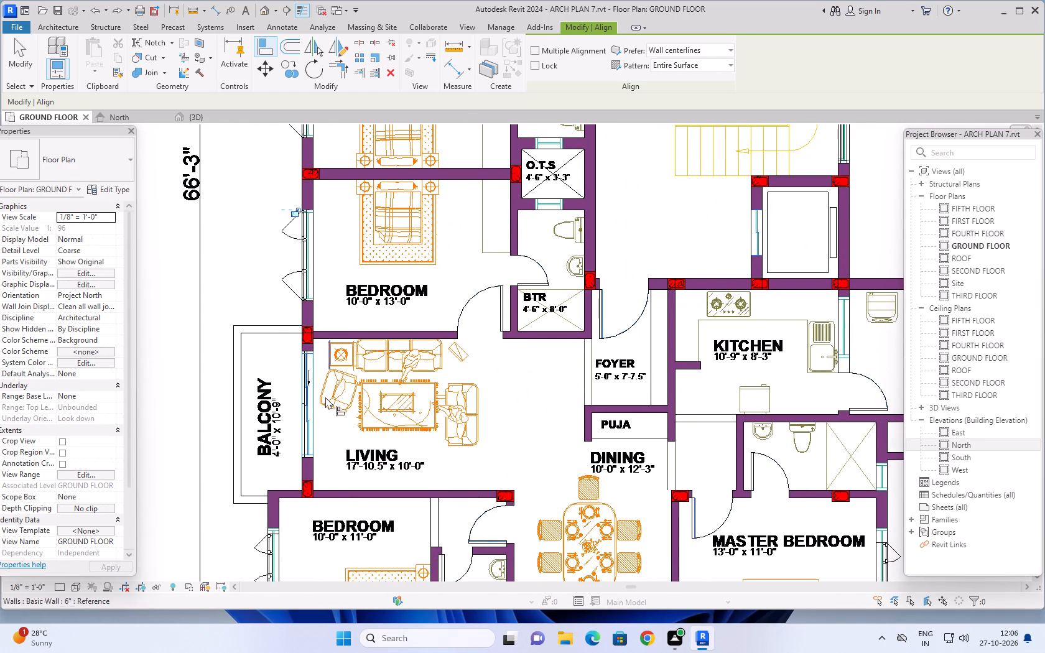
pyautogui.moveTo(341, 452); pyautogui.dragTo(356, 333, button='middle')
pyautogui.scroll(13, 270, 422)
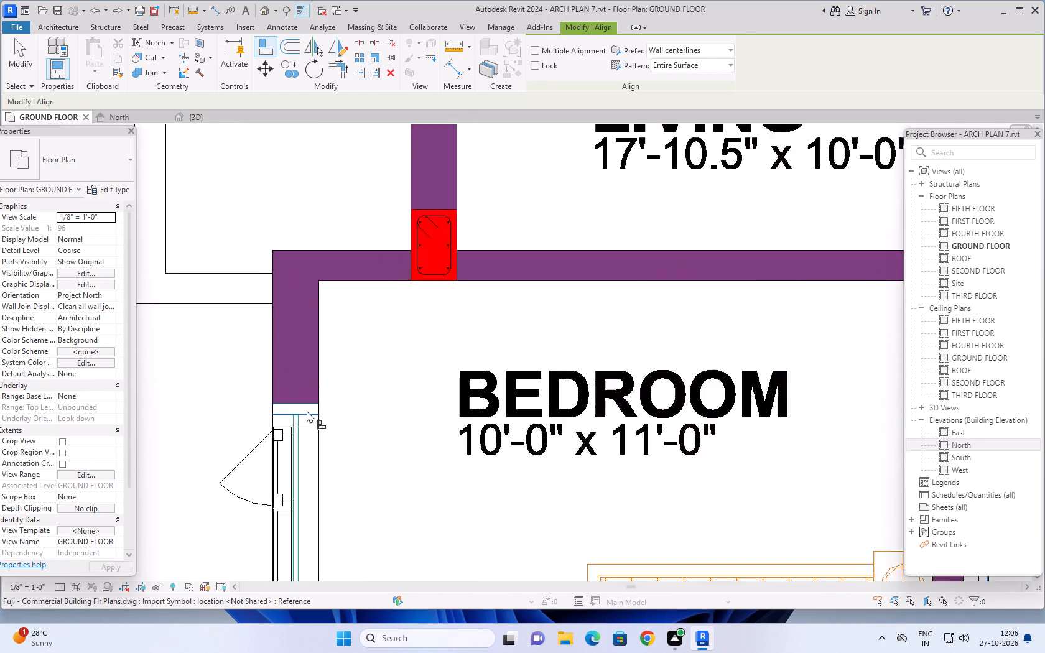
pyautogui.scroll(3, 307, 410)
pyautogui.click(304, 395)
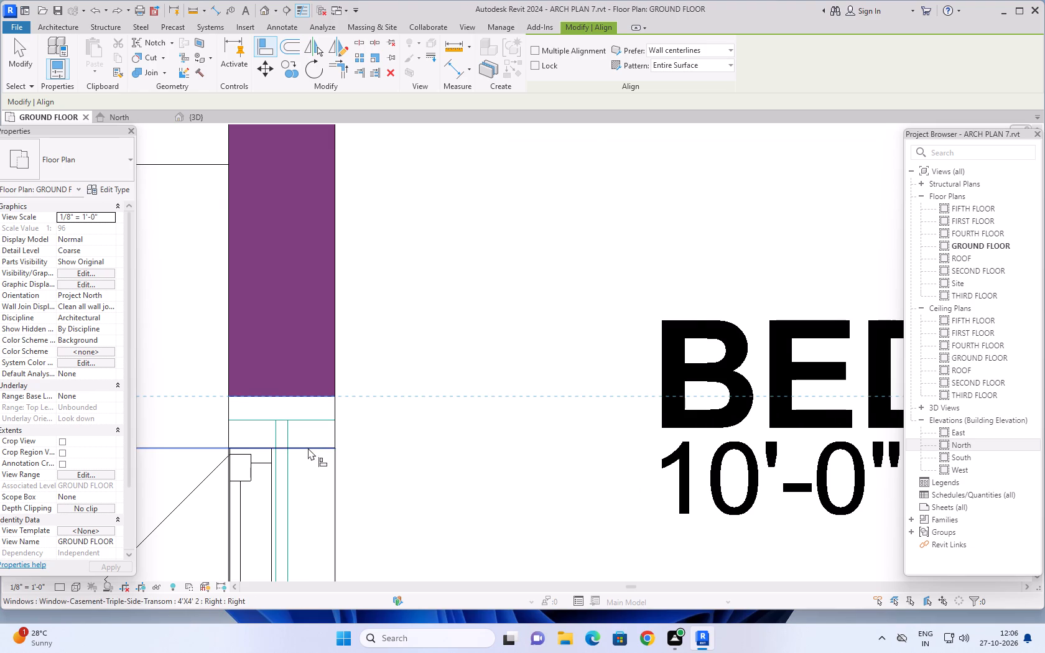
pyautogui.click(308, 448)
# Align the north edge of the lower apartment's master bedroom east-wall window with the north edge of its CAD opening.
pyautogui.scroll(-10, 356, 447)
pyautogui.moveTo(383, 437); pyautogui.dragTo(369, 311, button='middle')
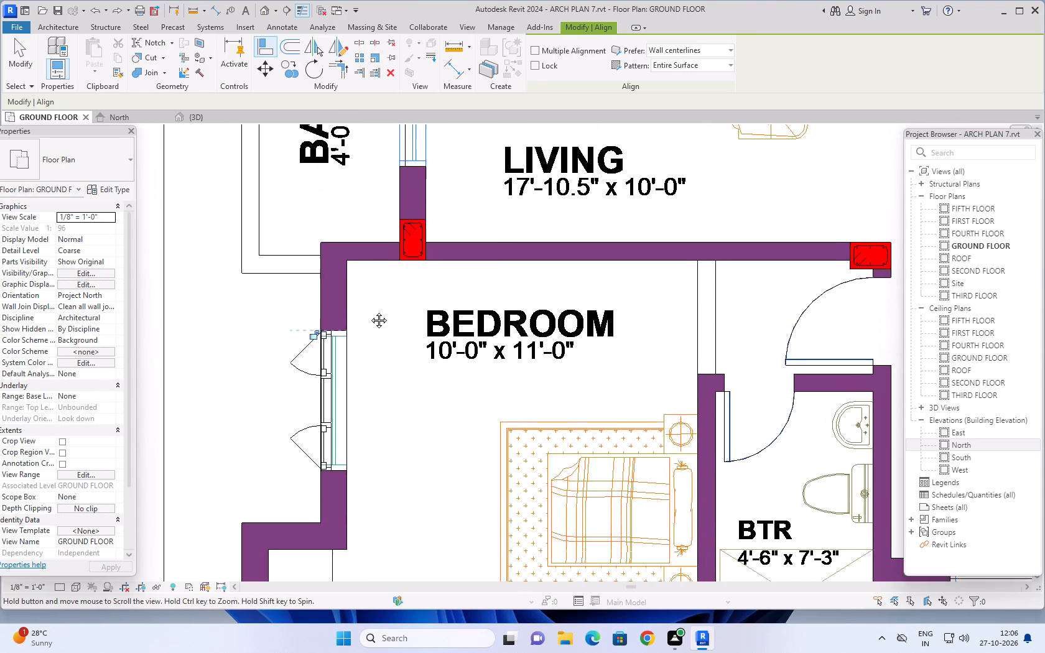
pyautogui.moveTo(369, 311); pyautogui.dragTo(368, 305, button='middle')
pyautogui.moveTo(370, 432); pyautogui.dragTo(327, 290, button='middle')
pyautogui.scroll(-2, 336, 310)
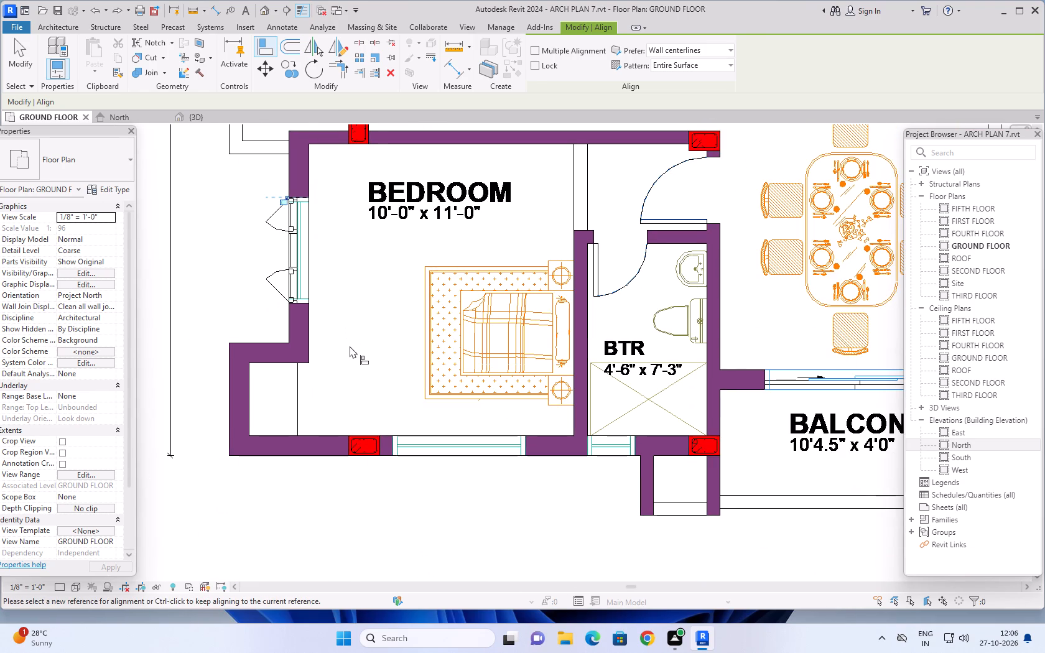
pyautogui.moveTo(350, 346); pyautogui.dragTo(160, 328, button='middle')
pyautogui.scroll(-3, 498, 450)
pyautogui.scroll(-2, 573, 471)
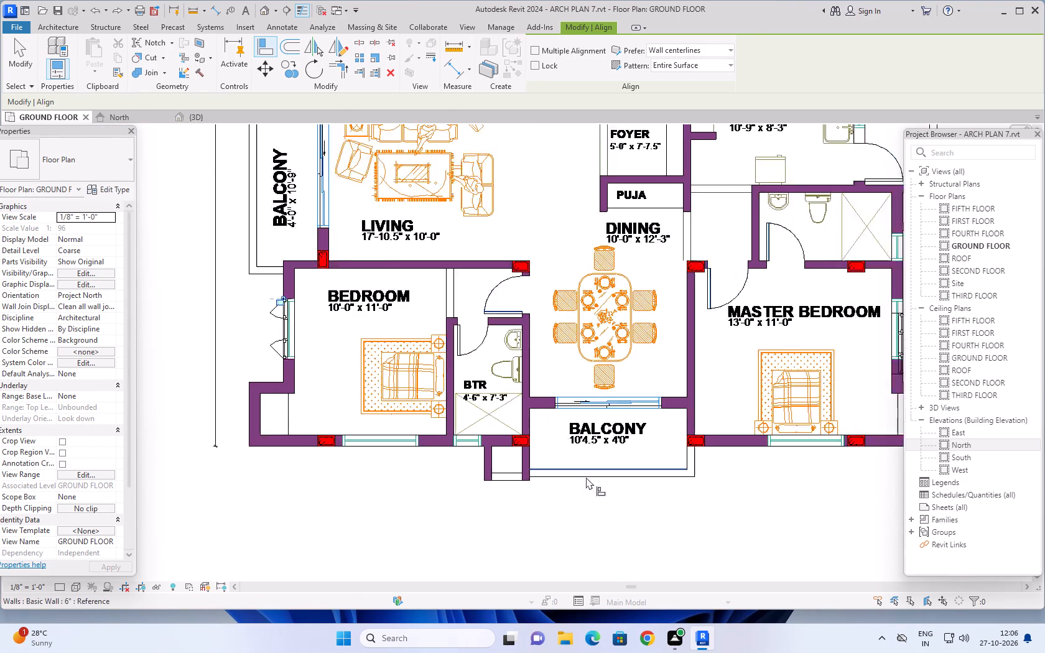
pyautogui.scroll(-1, 586, 477)
pyautogui.moveTo(692, 499); pyautogui.dragTo(357, 562, button='middle')
pyautogui.scroll(4, 498, 380)
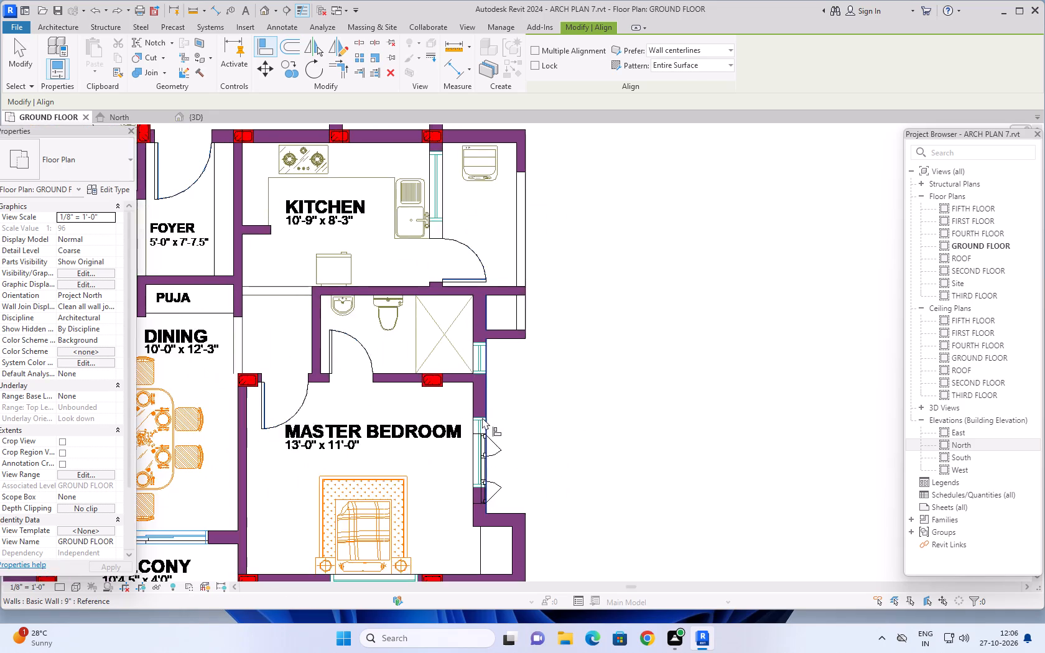
pyautogui.scroll(13, 482, 417)
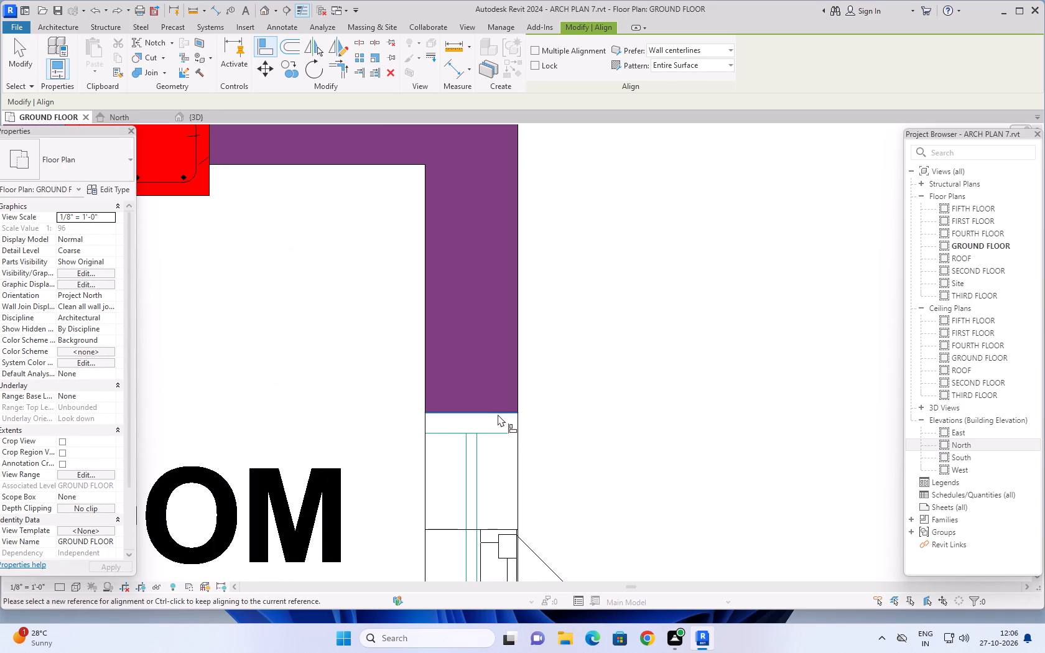
pyautogui.click(498, 413)
pyautogui.click(463, 528)
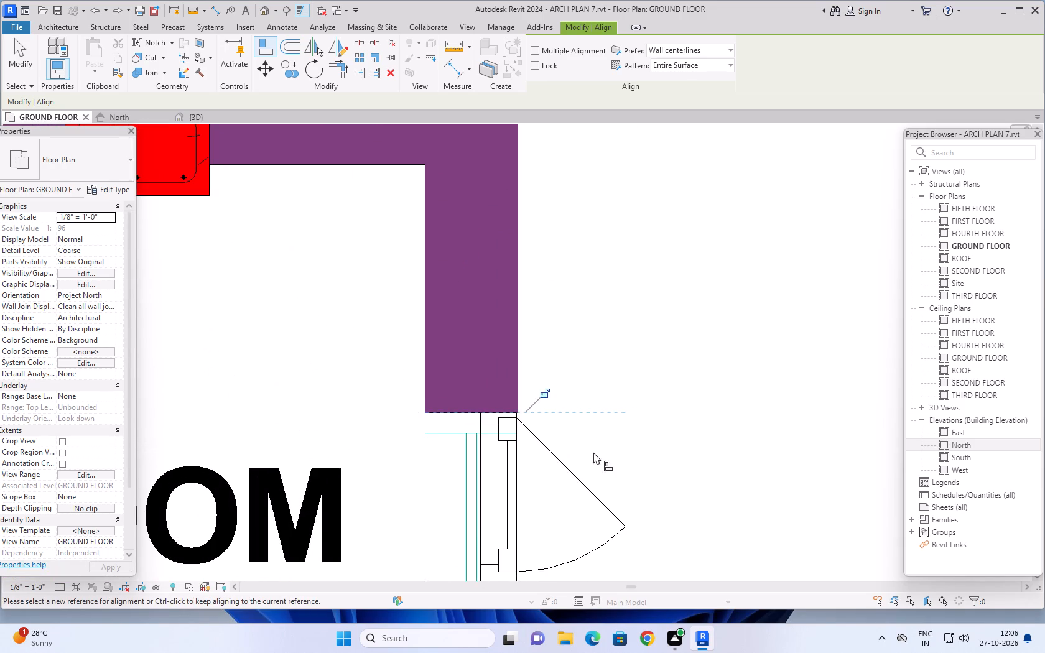
# Align the north edge of the upper apartment's master bedroom east-wall window with the north edge of its CAD opening.
pyautogui.scroll(-16, 593, 452)
pyautogui.scroll(-1, 641, 410)
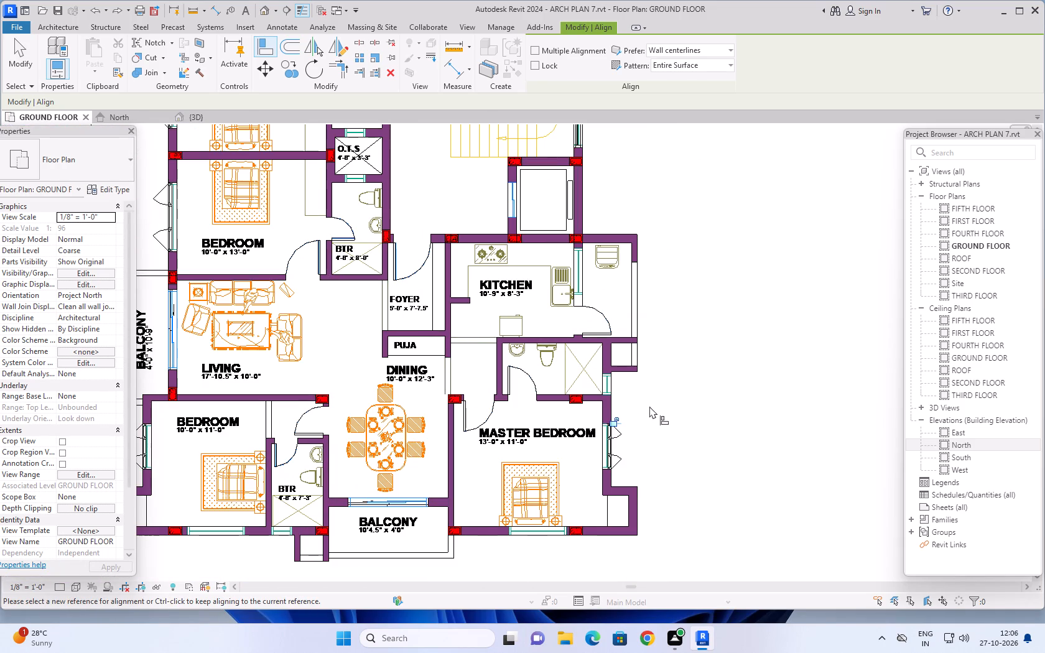
pyautogui.moveTo(705, 323); pyautogui.dragTo(619, 476, button='middle')
pyautogui.moveTo(629, 323); pyautogui.dragTo(601, 449, button='middle')
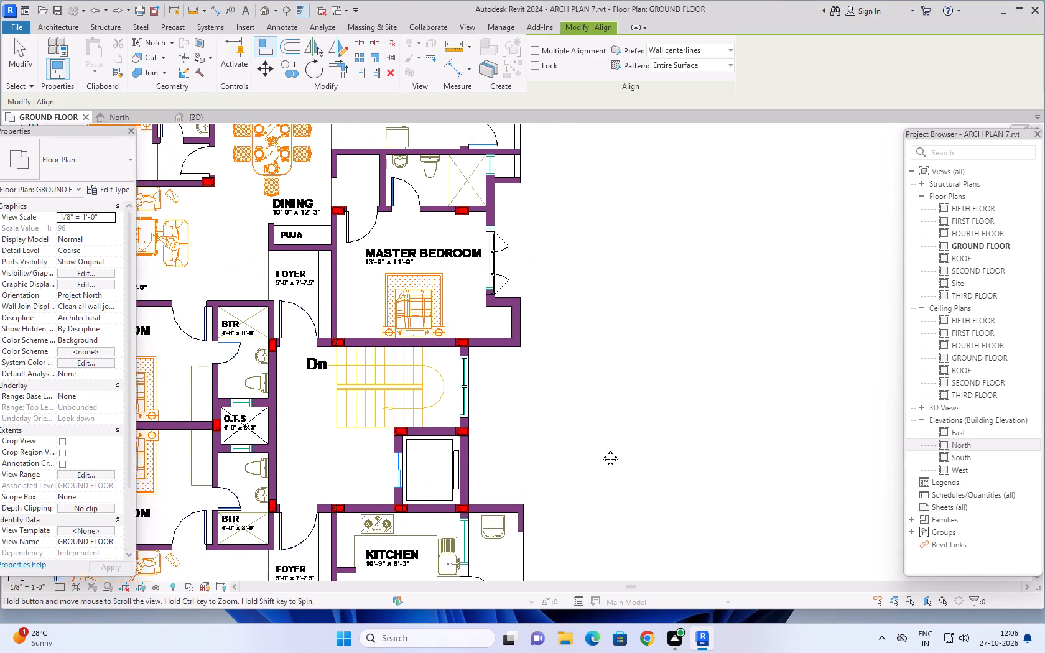
pyautogui.moveTo(601, 449); pyautogui.dragTo(594, 483, button='middle')
pyautogui.moveTo(600, 331); pyautogui.dragTo(581, 512, button='middle')
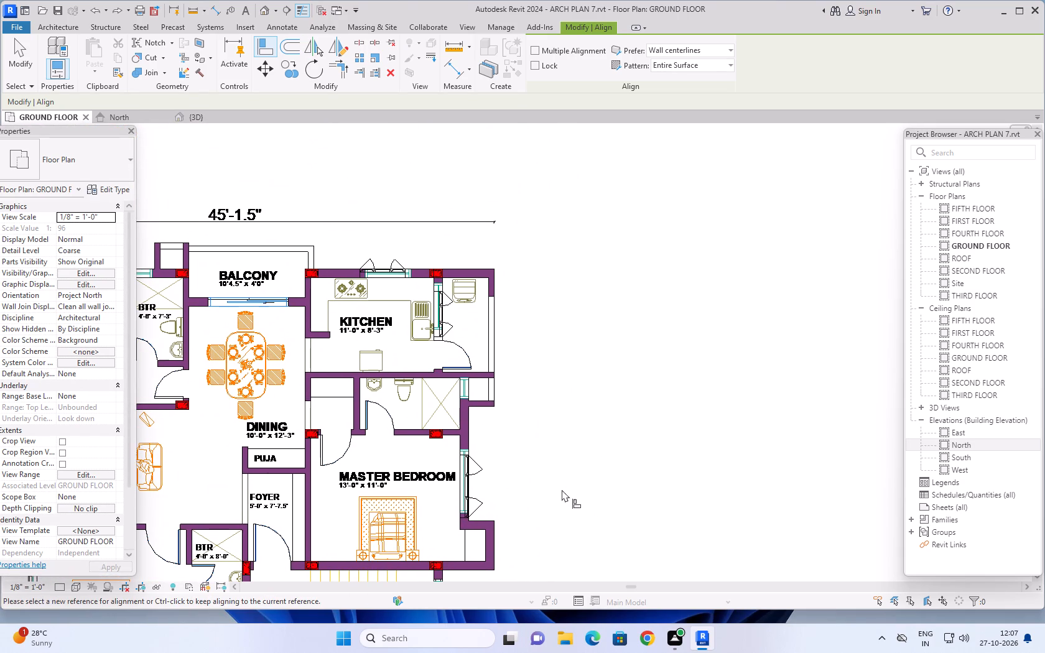
pyautogui.scroll(4, 444, 447)
pyautogui.scroll(9, 514, 444)
pyautogui.scroll(4, 446, 458)
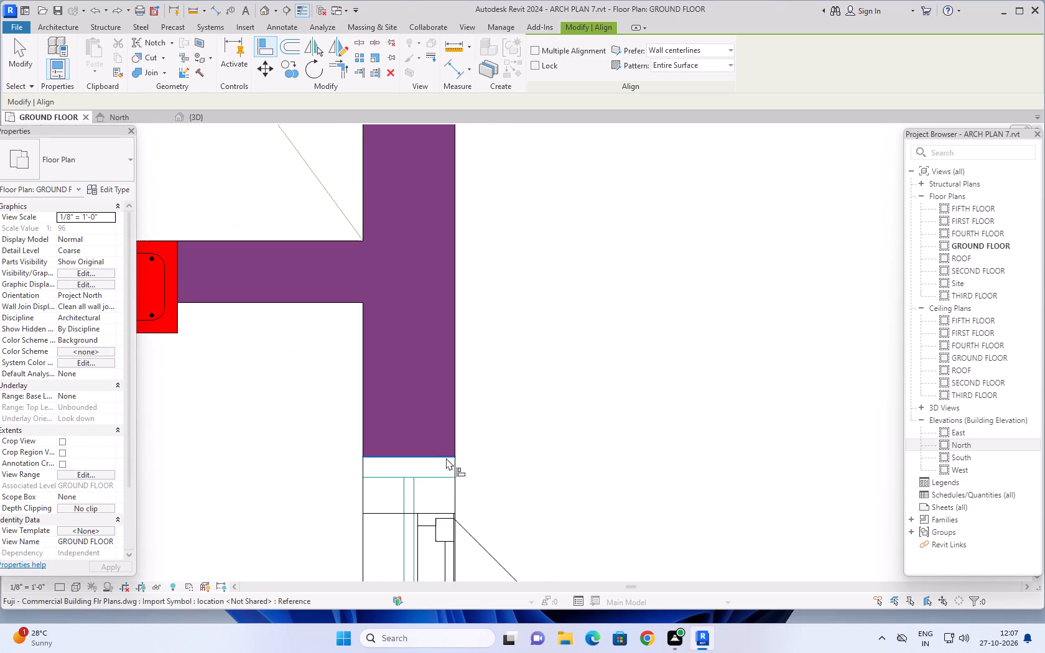
pyautogui.click(427, 458)
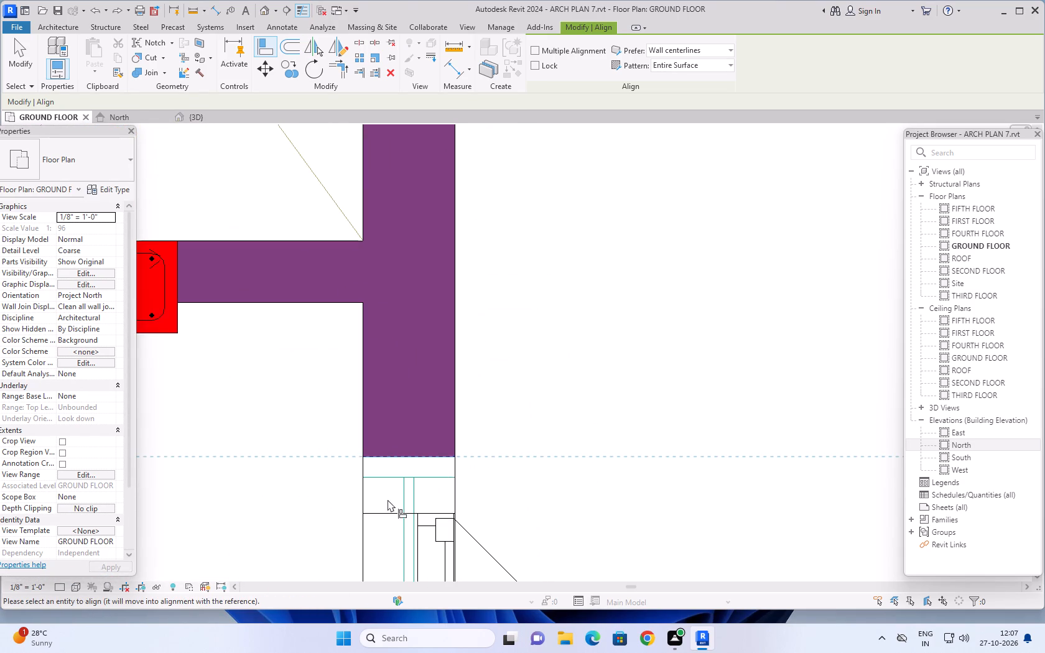
pyautogui.click(388, 511)
# Align the north edge of the upper apartment's kitchen east-wall window with the north edge of its CAD opening.
pyautogui.scroll(-13, 554, 412)
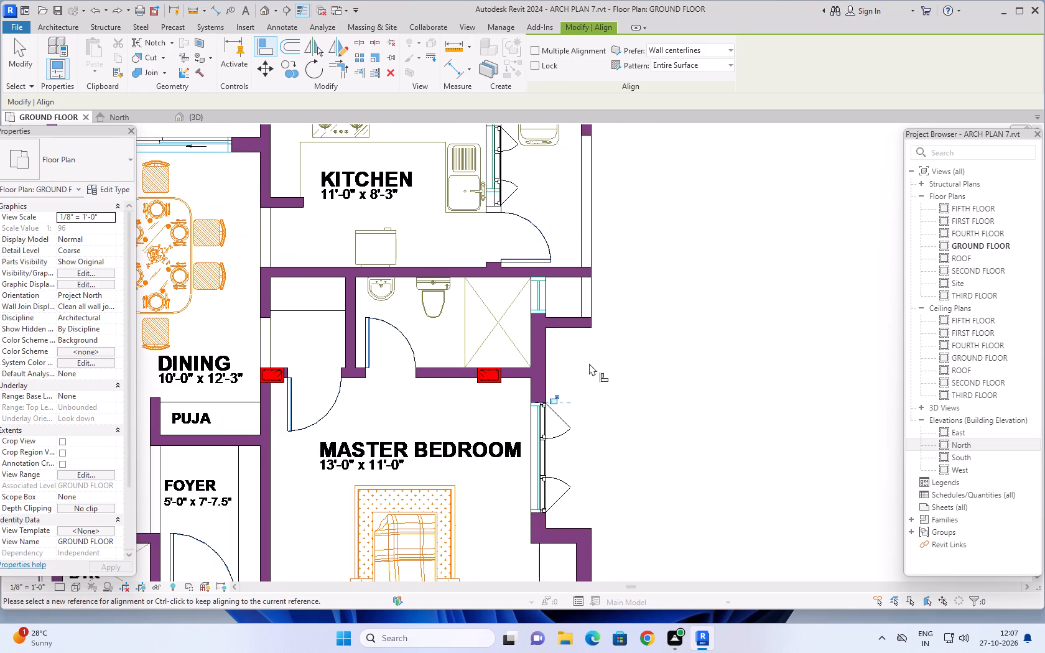
pyautogui.moveTo(589, 363); pyautogui.dragTo(597, 534, button='middle')
pyautogui.moveTo(558, 356); pyautogui.dragTo(560, 482, button='middle')
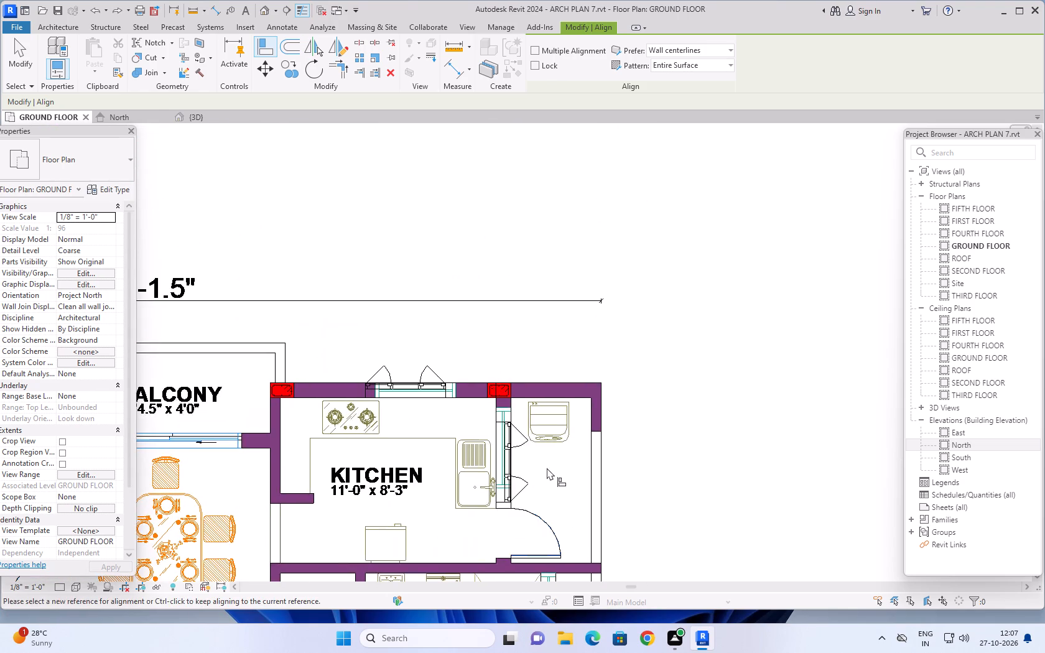
pyautogui.scroll(13, 496, 411)
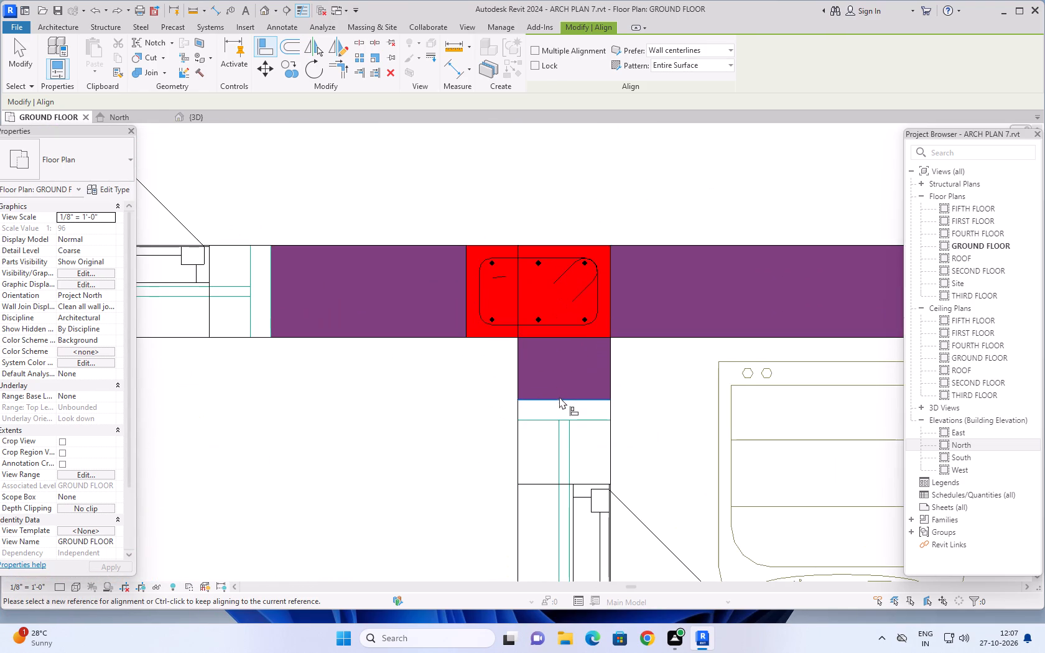
pyautogui.click(559, 398)
pyautogui.click(541, 483)
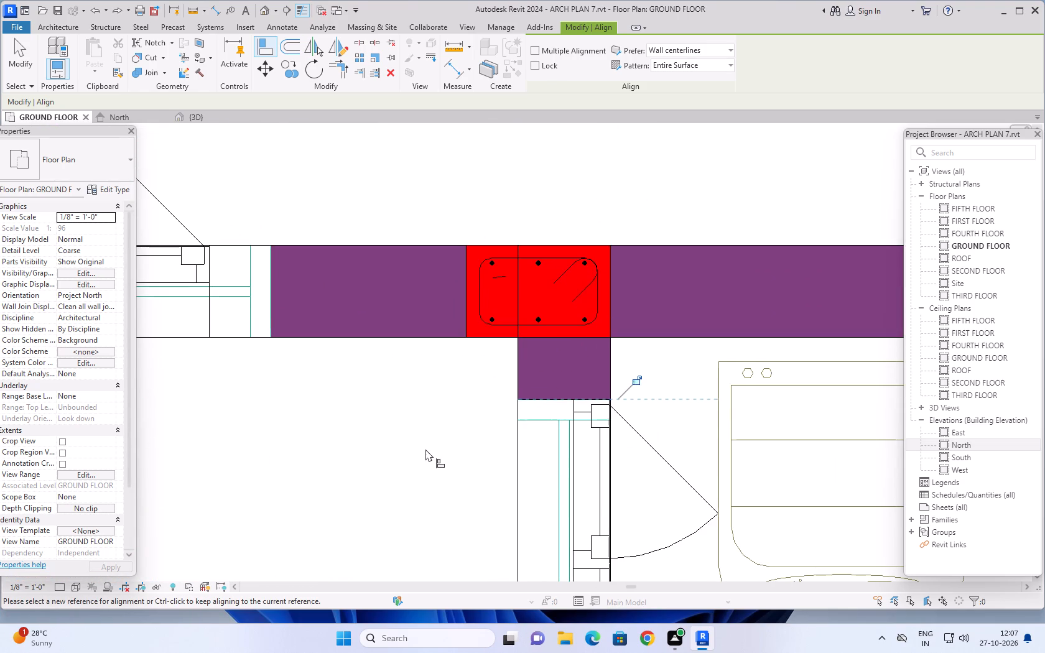
# Align the east edge of the upper apartment's kitchen north-wall window with the east edge of its CAD opening.
pyautogui.scroll(-8, 425, 449)
pyautogui.moveTo(413, 447); pyautogui.dragTo(514, 463, button='middle')
pyautogui.scroll(7, 427, 429)
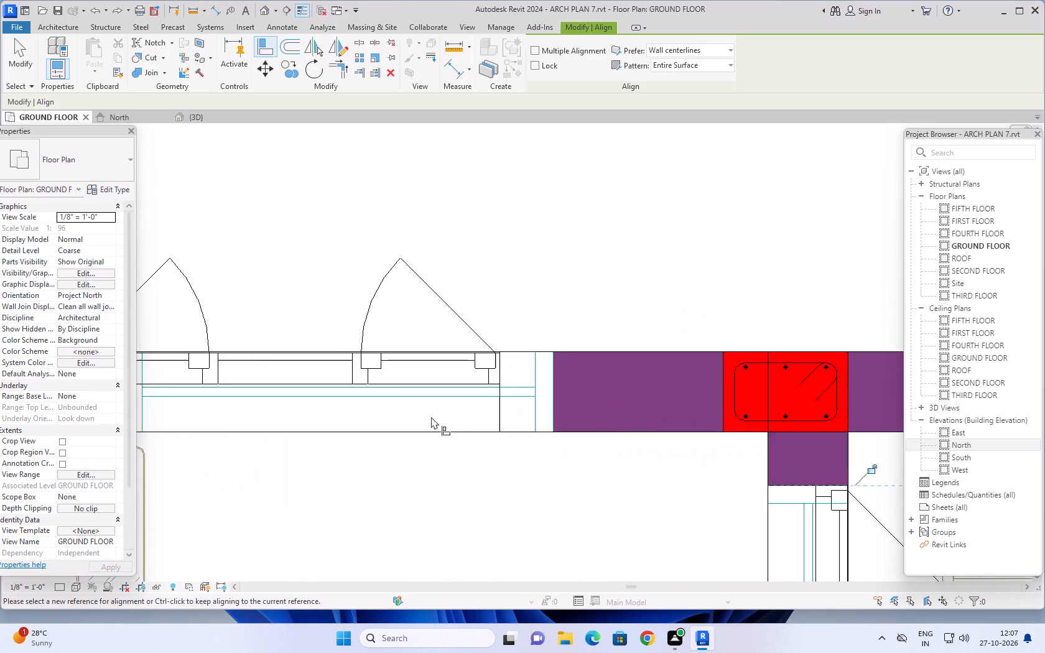
pyautogui.scroll(1, 431, 417)
pyautogui.click(574, 375)
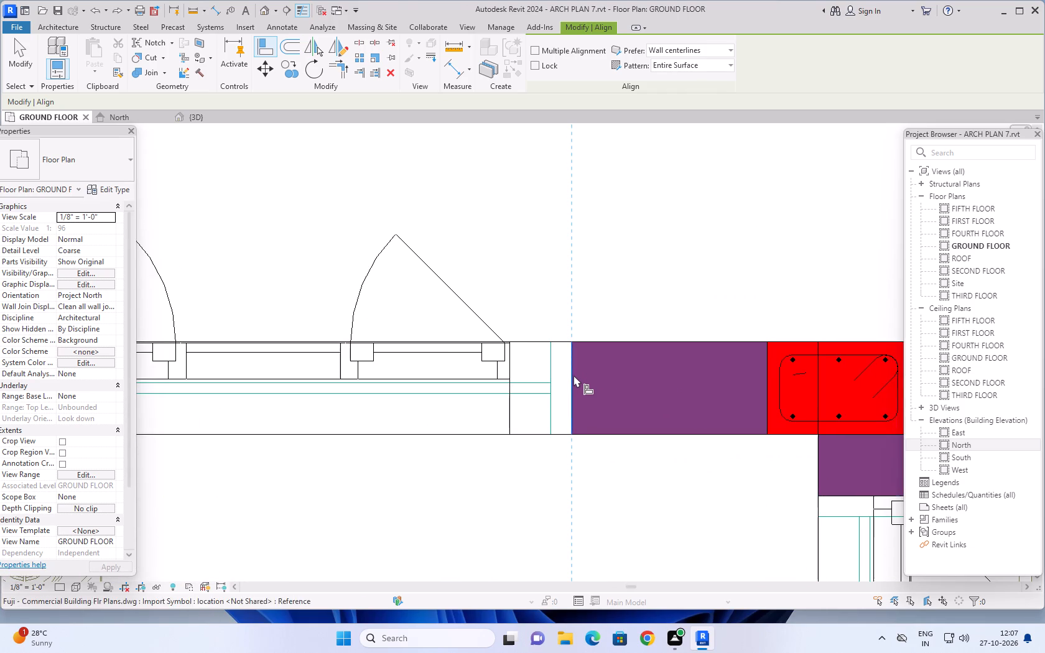
pyautogui.click(513, 406)
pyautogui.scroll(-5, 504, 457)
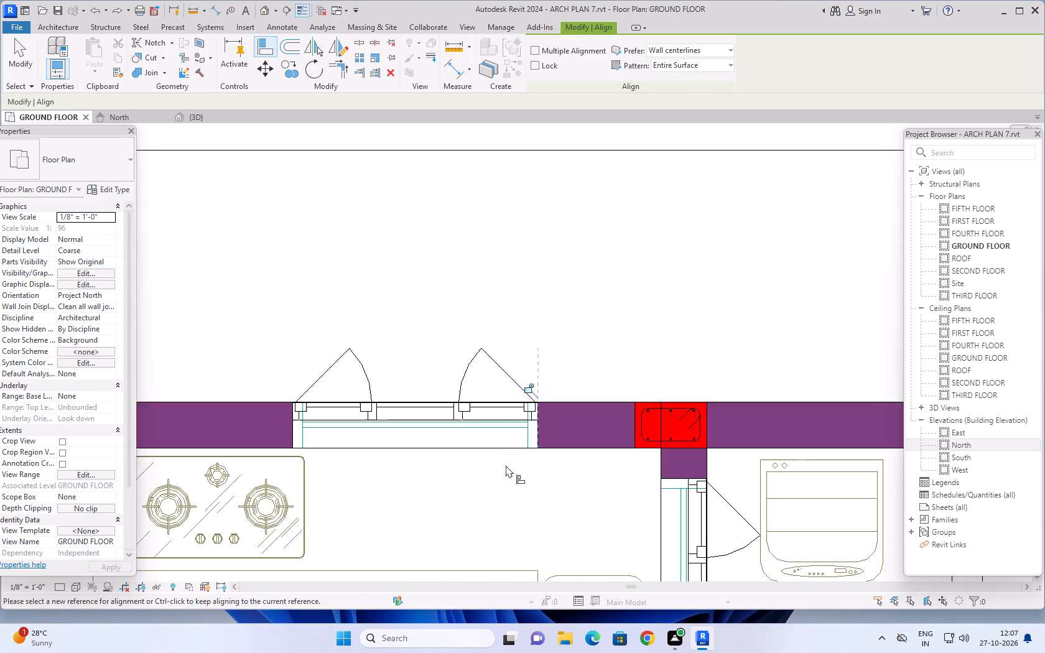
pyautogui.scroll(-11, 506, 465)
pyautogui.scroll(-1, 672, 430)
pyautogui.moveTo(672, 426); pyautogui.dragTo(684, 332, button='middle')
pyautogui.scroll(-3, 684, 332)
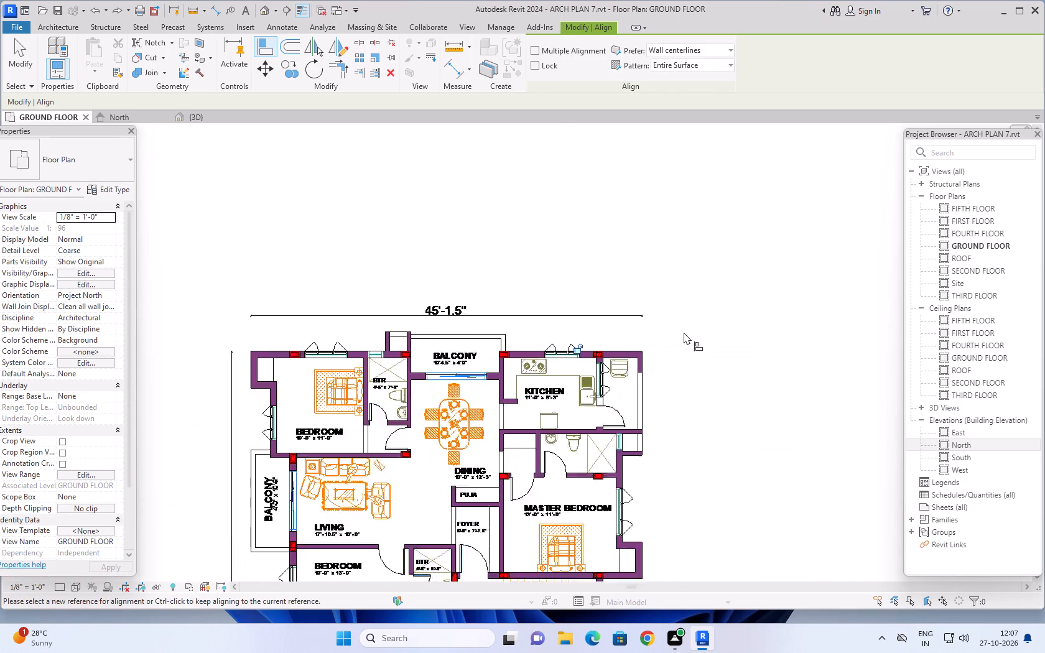
# Place a 4'X4' 2 triple-side-transom casement window in the CAD opening in the lower apartment's kitchen east wall.
pyautogui.scroll(-1, 684, 332)
pyautogui.moveTo(693, 348); pyautogui.dragTo(689, 248, button='middle')
pyautogui.moveTo(692, 389); pyautogui.dragTo(690, 312, button='middle')
pyautogui.scroll(2, 690, 394)
pyautogui.moveTo(690, 397); pyautogui.dragTo(688, 340, button='middle')
pyautogui.scroll(-2, 690, 368)
pyautogui.moveTo(692, 396); pyautogui.dragTo(695, 350, button='middle')
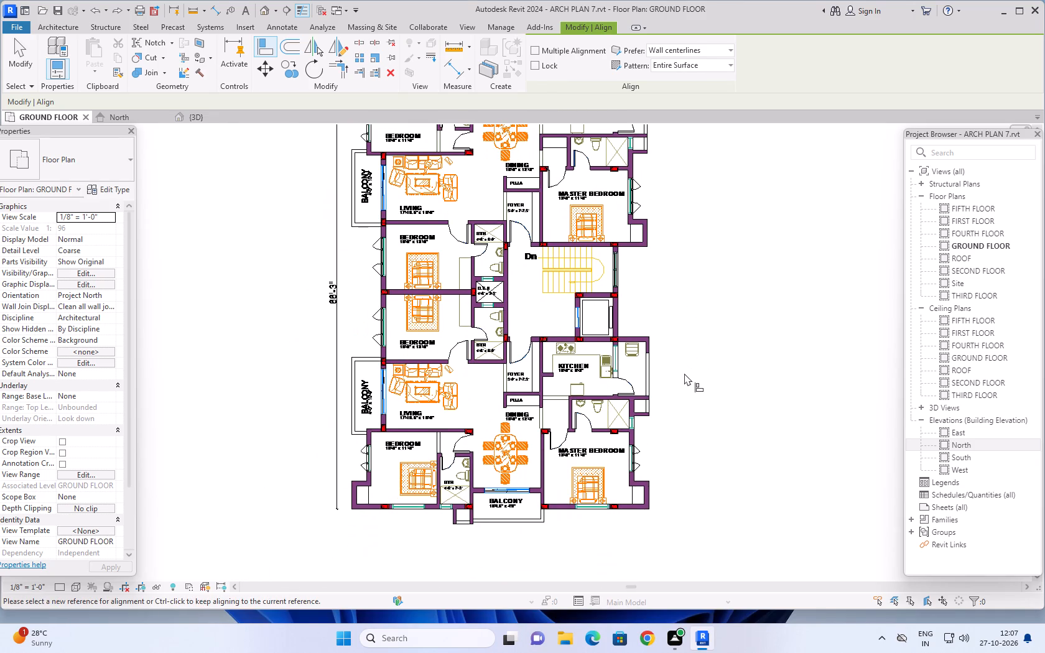
pyautogui.scroll(2, 678, 379)
pyautogui.moveTo(739, 375); pyautogui.dragTo(737, 345, button='middle')
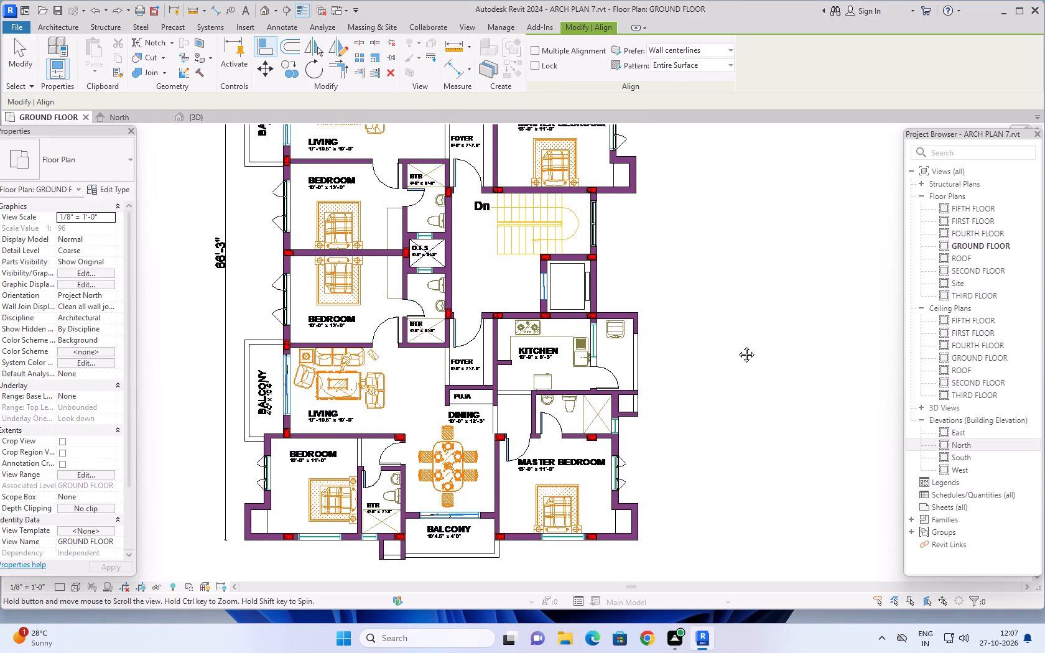
pyautogui.moveTo(737, 345); pyautogui.dragTo(737, 343, button='middle')
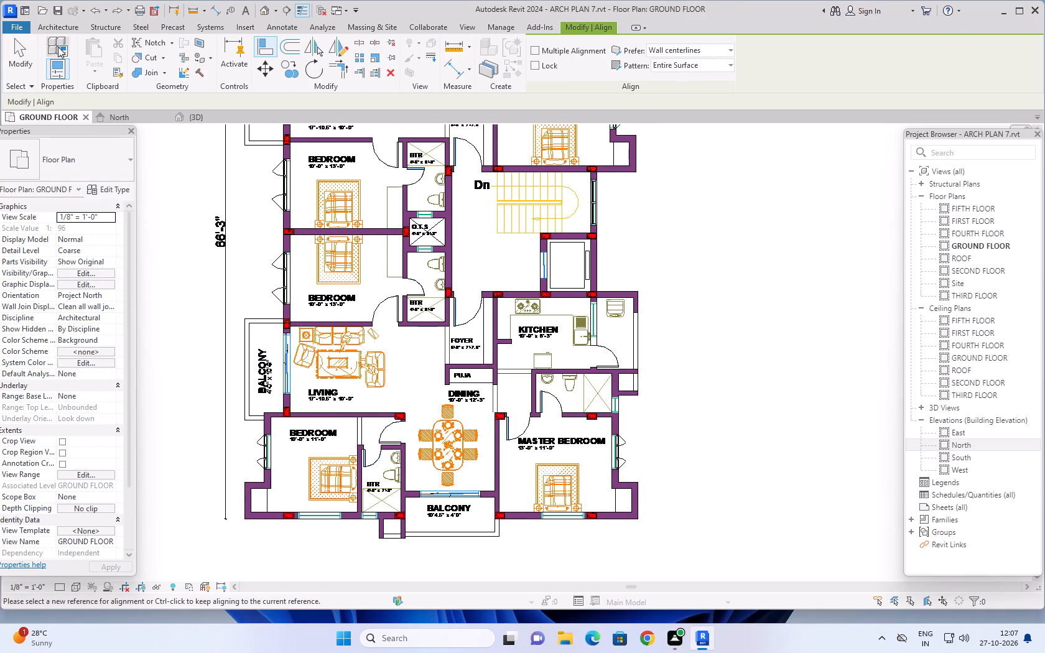
pyautogui.click(62, 24)
pyautogui.click(113, 45)
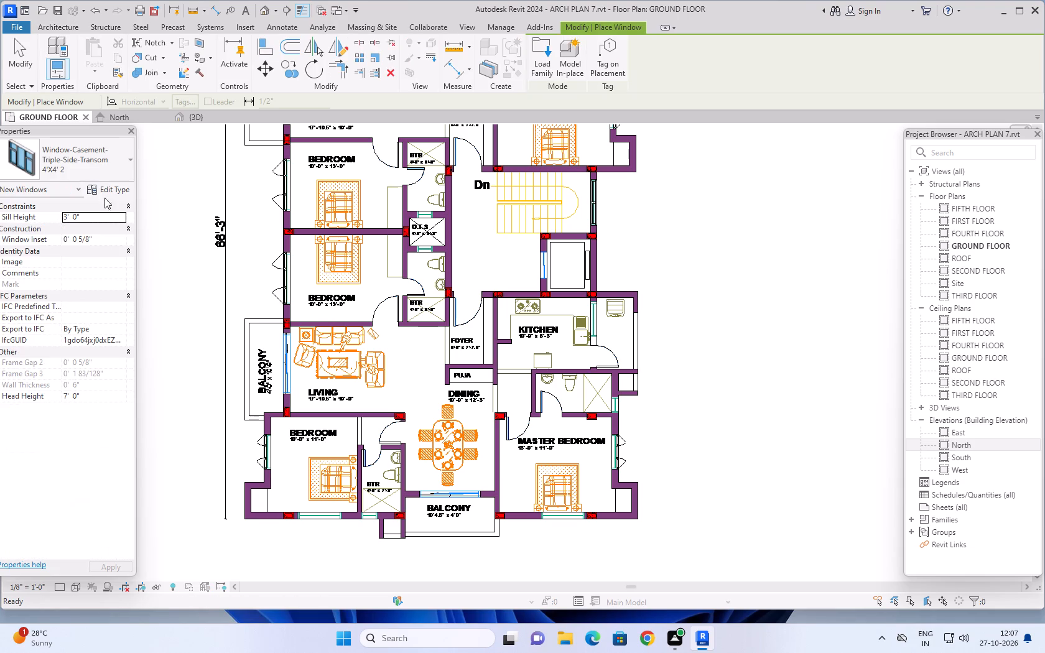
pyautogui.scroll(8, 587, 323)
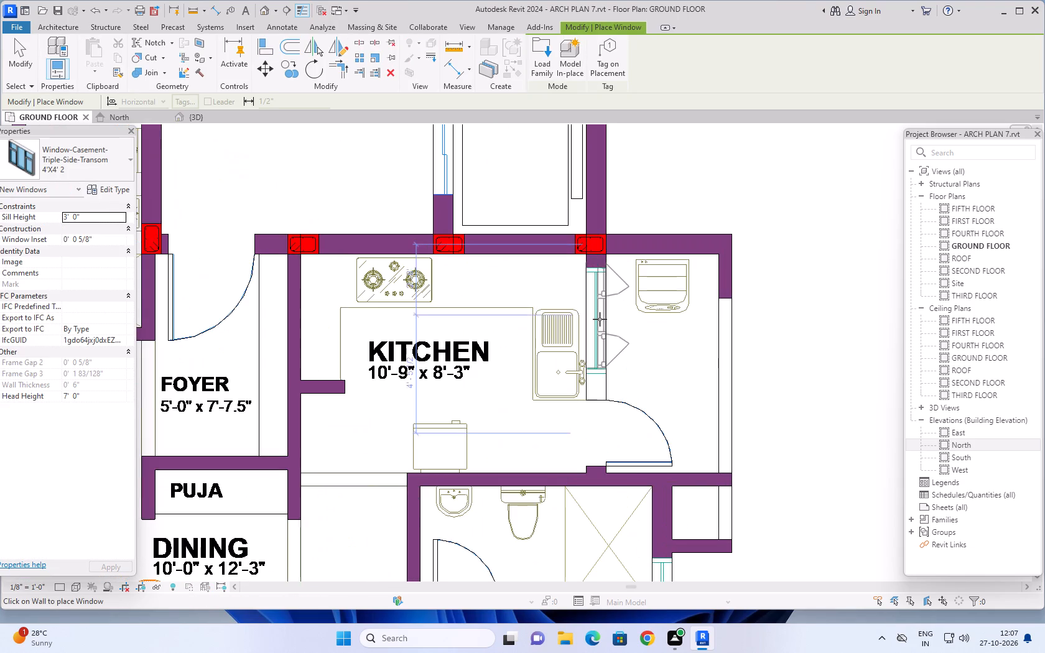
pyautogui.scroll(5, 601, 325)
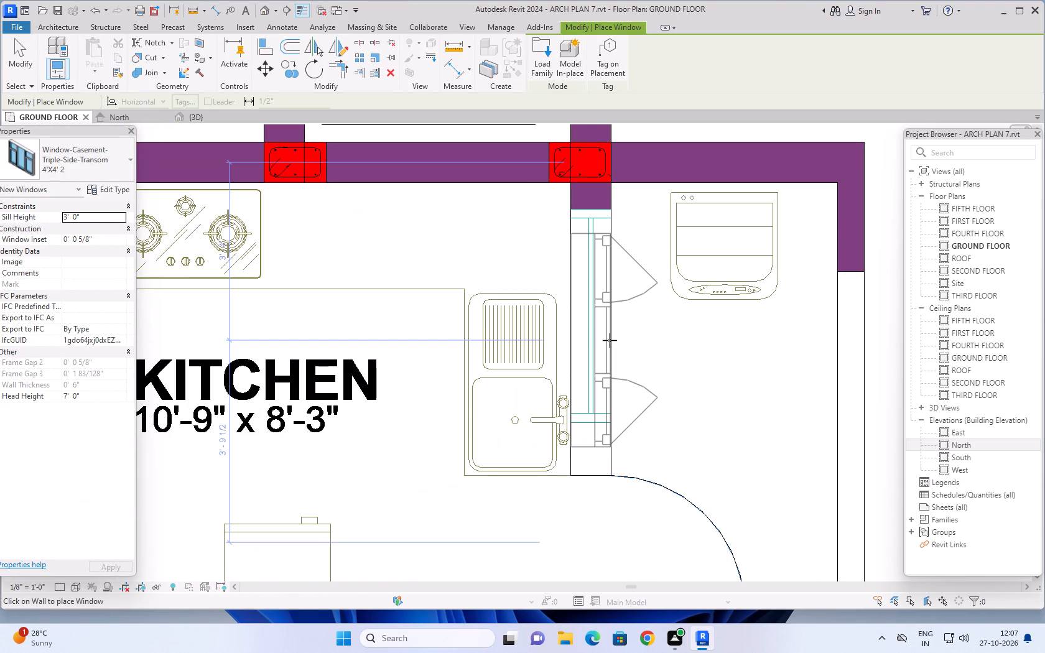
pyautogui.click(610, 342)
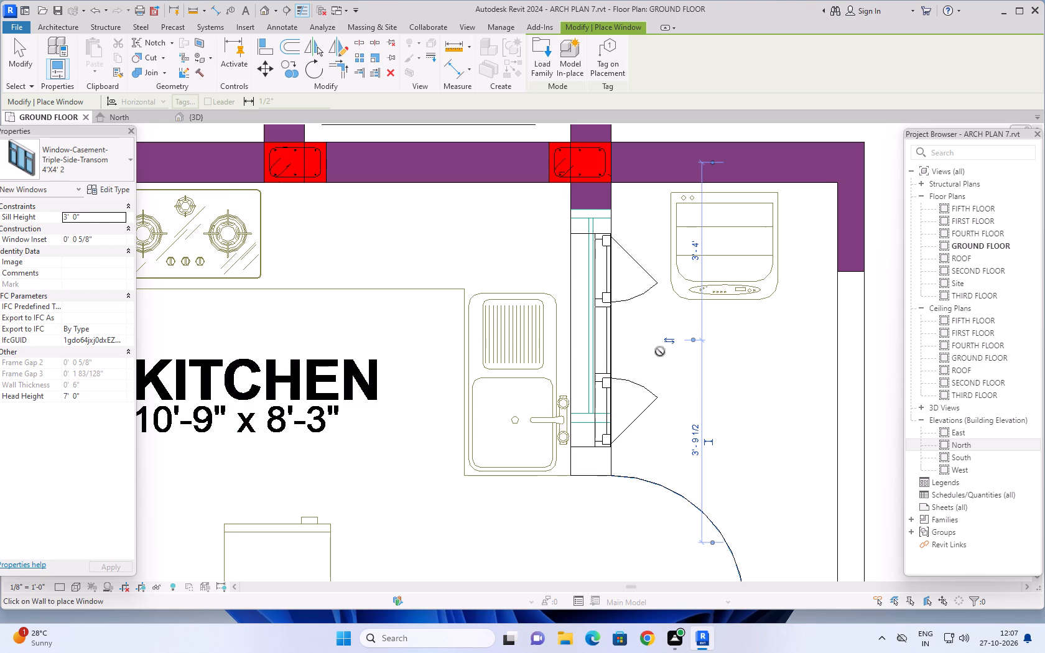
# Place a 5'X4' triple-side-transom casement window in the south wall opening of the lower apartment's 10'-0" x 11'-0" bedroom.
pyautogui.scroll(-6, 503, 274)
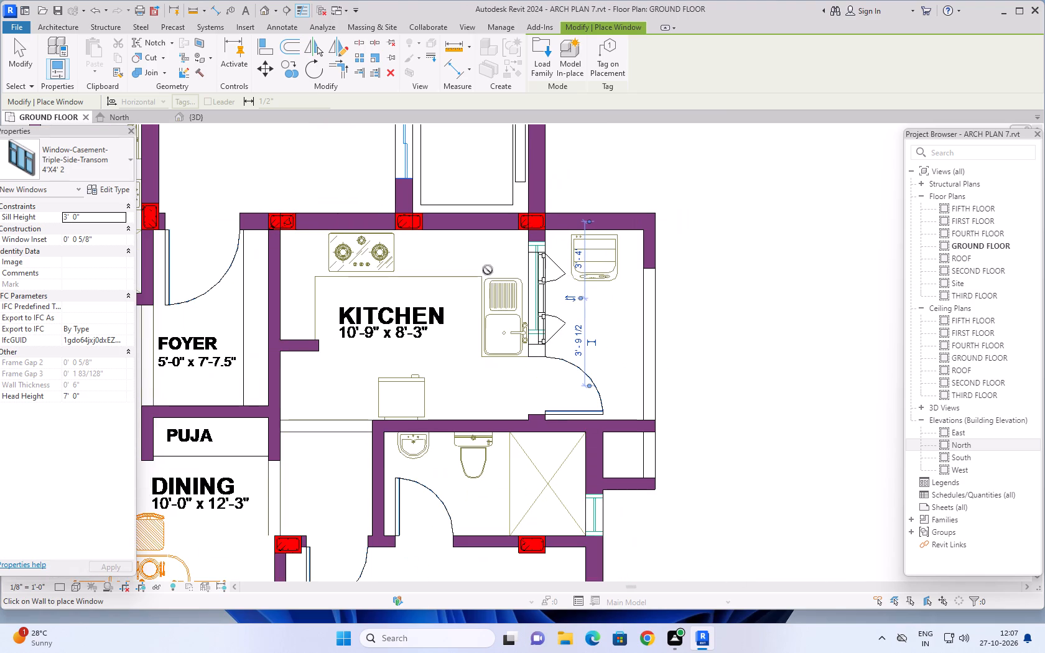
pyautogui.click(127, 159)
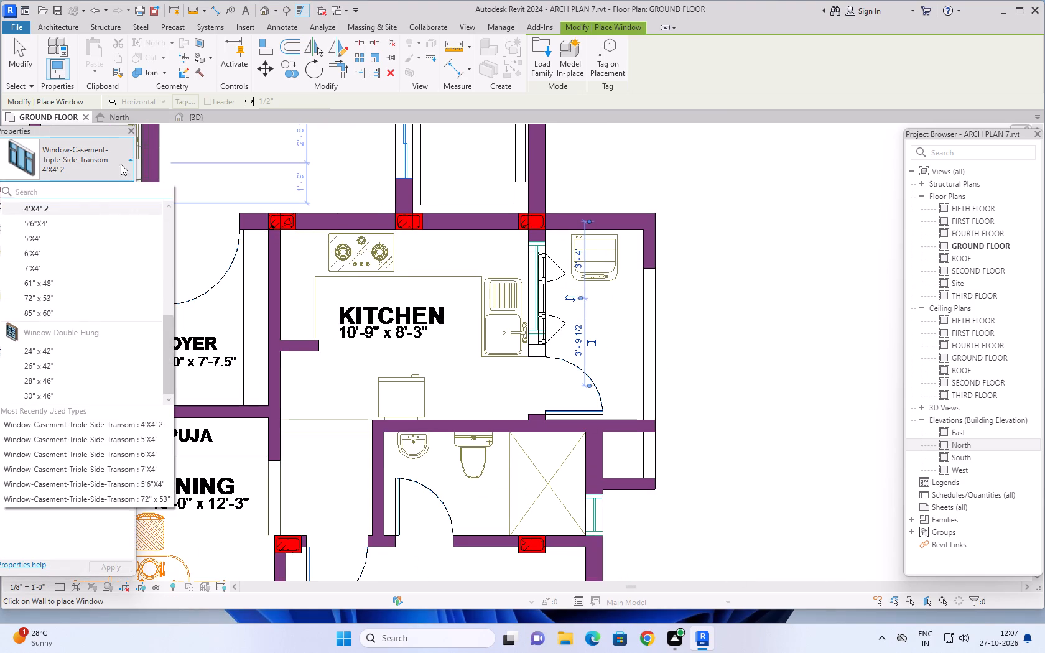
pyautogui.click(66, 242)
pyautogui.scroll(-2, 226, 328)
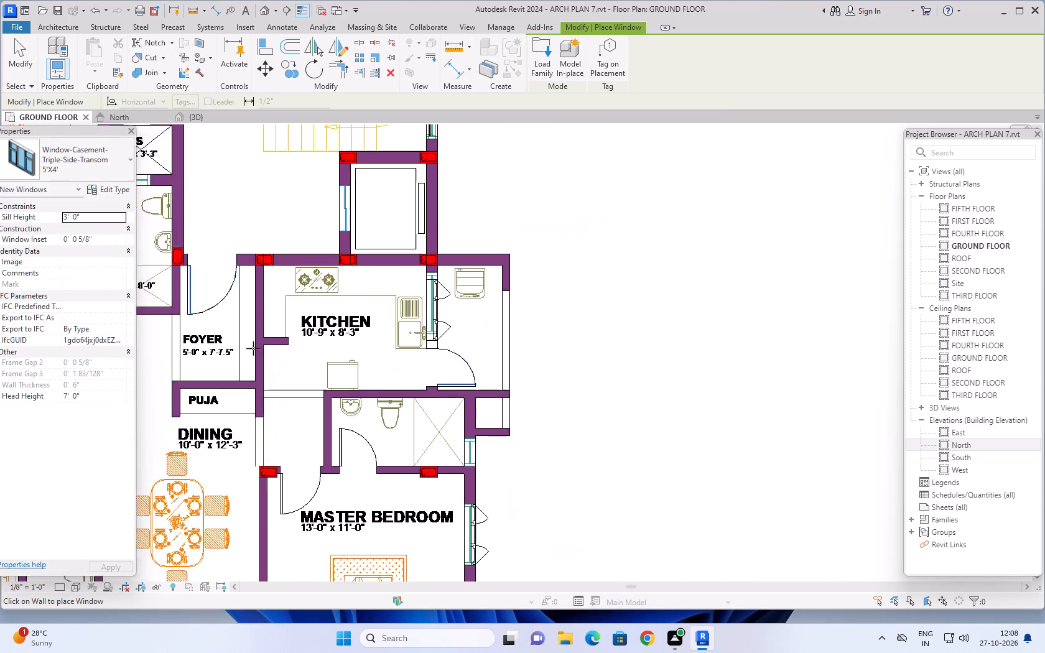
pyautogui.scroll(-5, 253, 348)
pyautogui.moveTo(562, 474); pyautogui.dragTo(762, 377, button='middle')
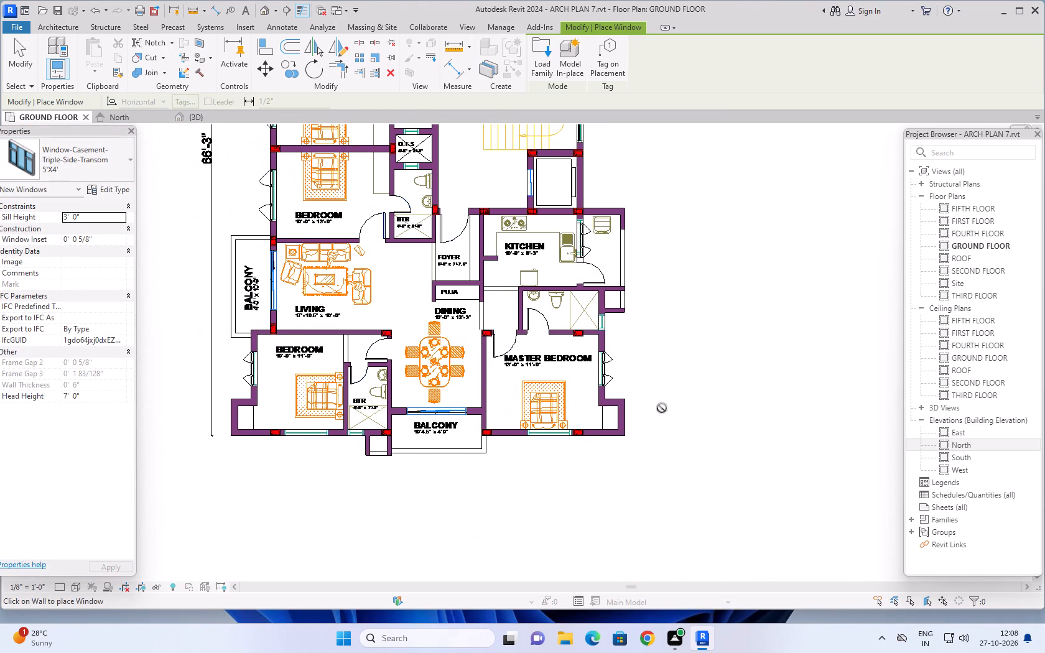
pyautogui.scroll(15, 275, 437)
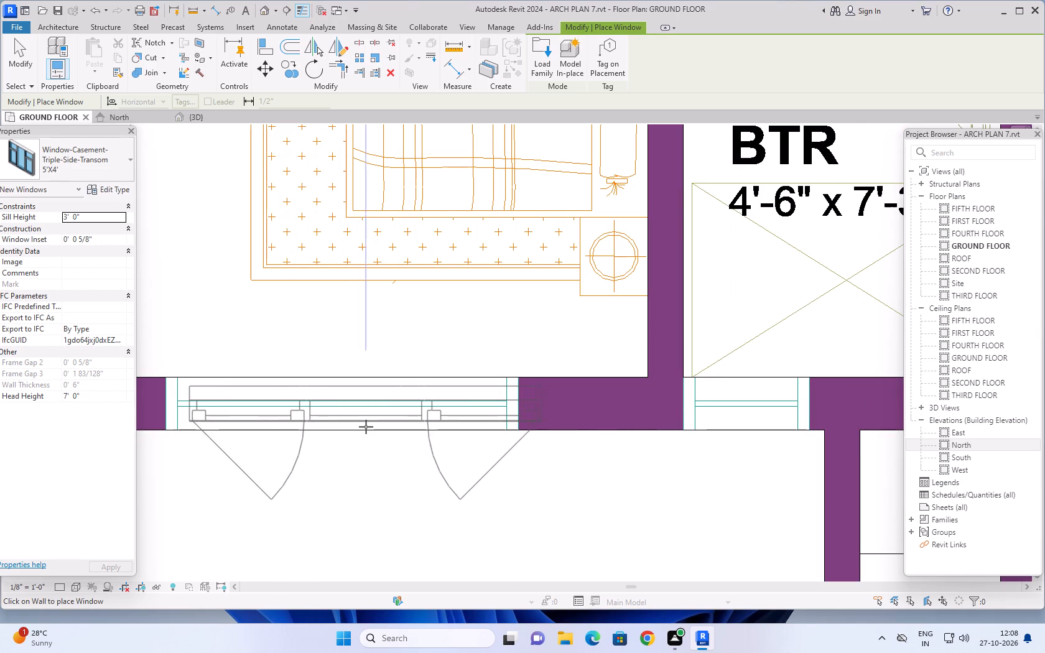
pyautogui.click(373, 426)
# Place another 5'X4' casement window in the south wall opening of the lower apartment's master bedroom.
pyautogui.scroll(-7, 446, 460)
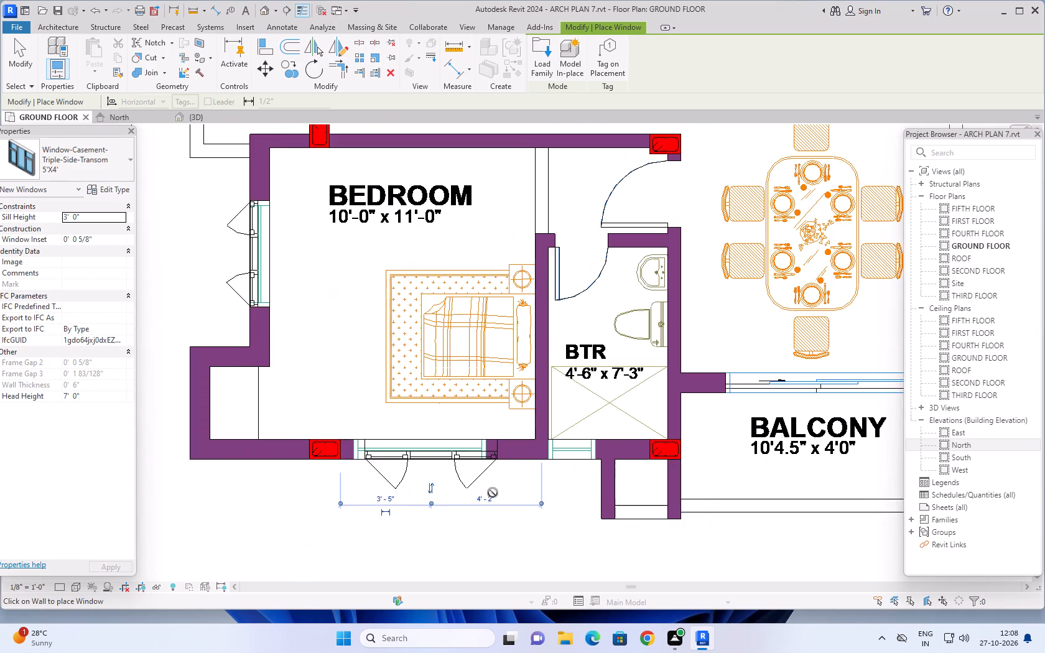
pyautogui.moveTo(491, 488); pyautogui.dragTo(213, 471, button='middle')
pyautogui.scroll(-2, 753, 474)
pyautogui.moveTo(769, 490); pyautogui.dragTo(732, 486, button='middle')
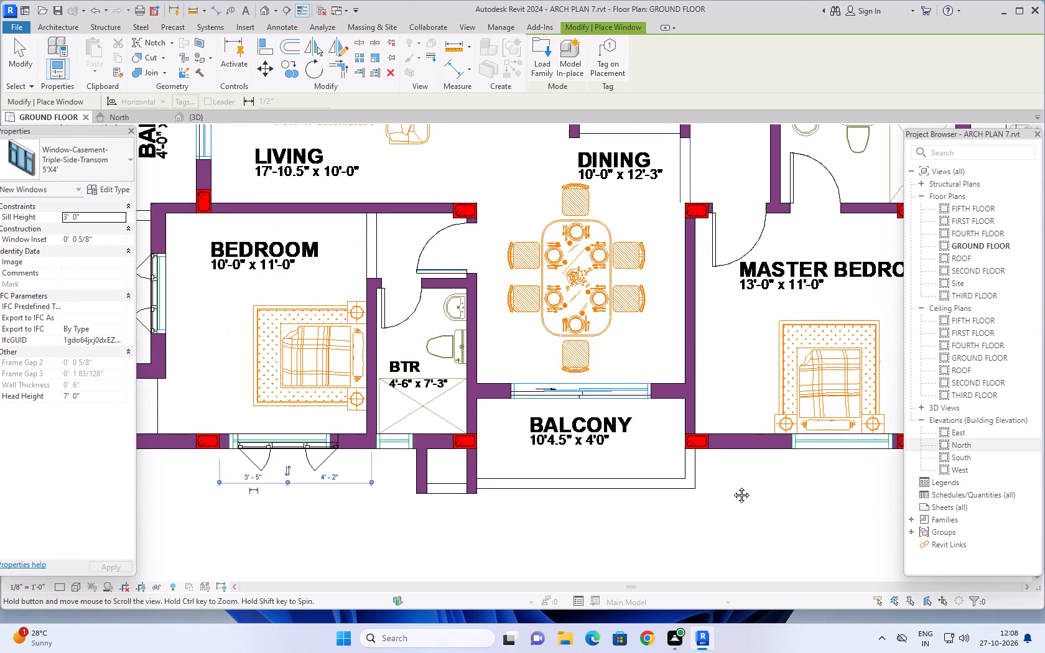
pyautogui.moveTo(732, 486); pyautogui.dragTo(389, 485, button='middle')
pyautogui.scroll(5, 457, 483)
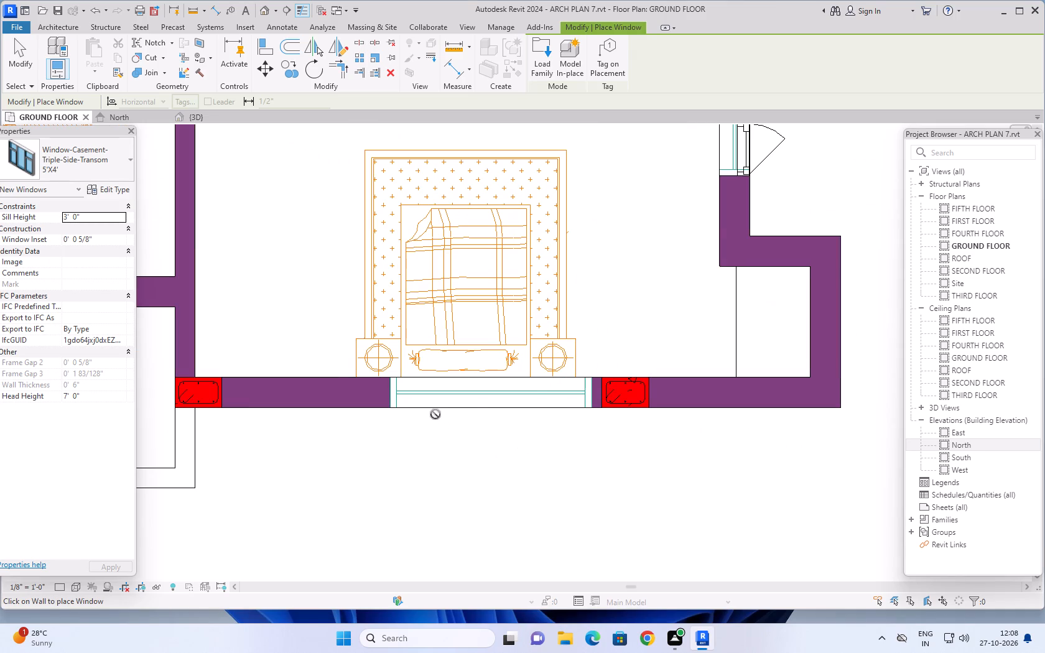
pyautogui.click(435, 409)
# Align the north edge of the lower apartment's kitchen east-wall window with the north edge of its CAD opening.
pyautogui.scroll(-8, 541, 459)
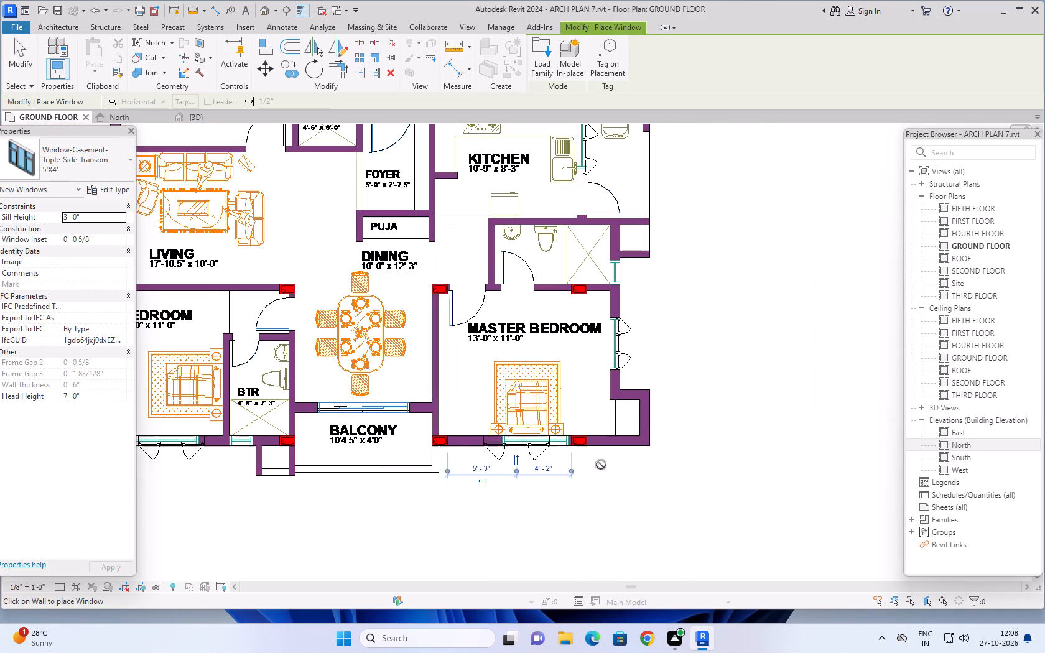
pyautogui.scroll(-6, 716, 382)
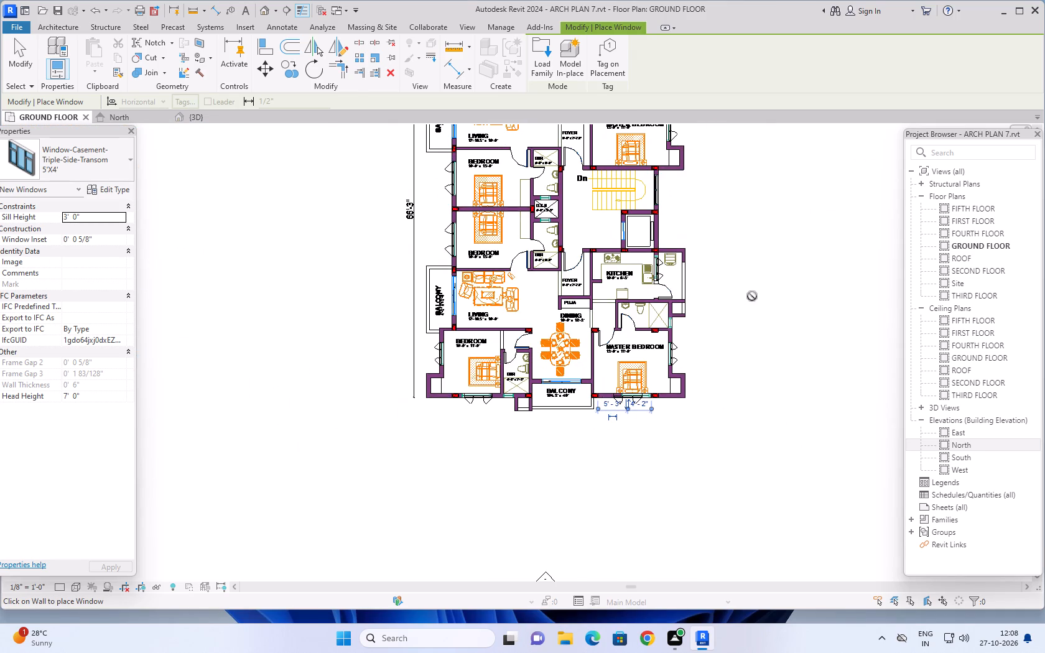
pyautogui.moveTo(768, 253); pyautogui.dragTo(727, 356, button='middle')
pyautogui.scroll(-2, 738, 321)
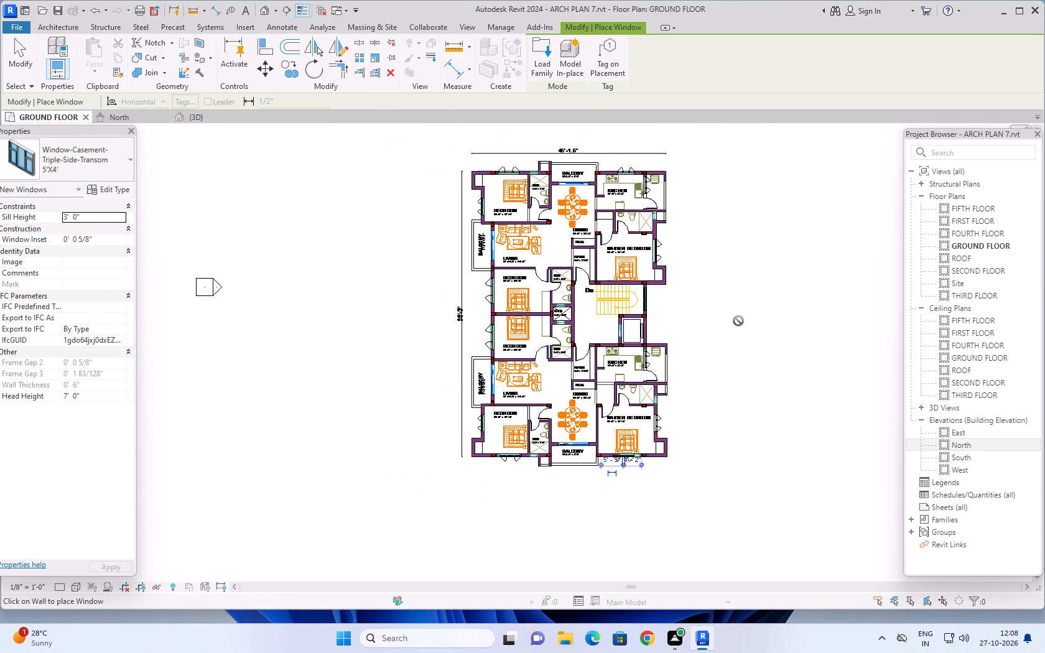
pyautogui.moveTo(756, 309); pyautogui.dragTo(748, 322, button='middle')
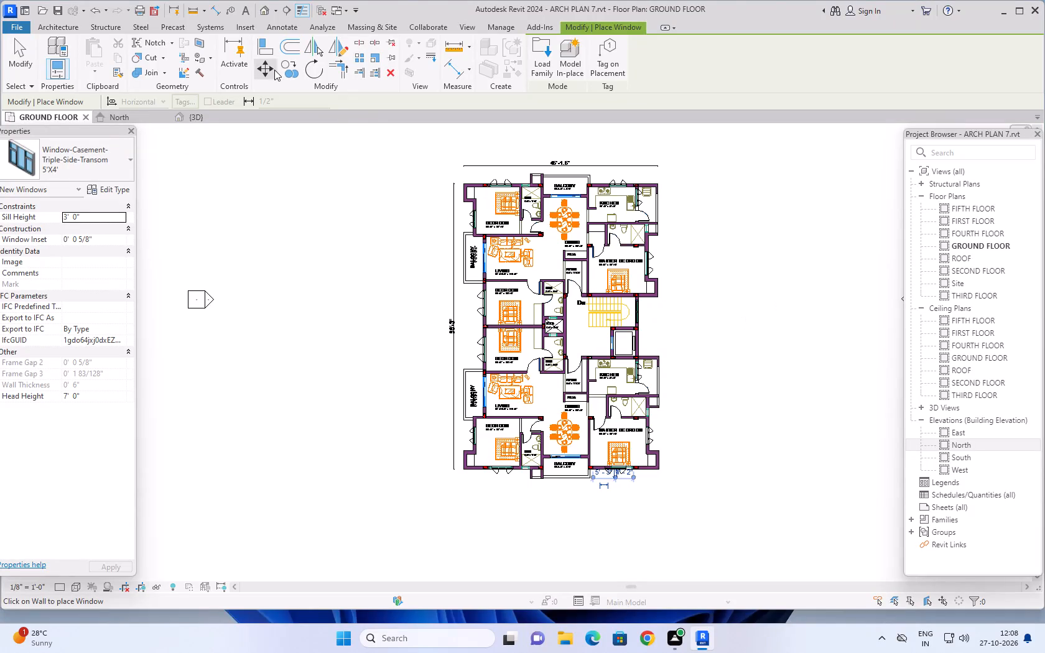
pyautogui.click(269, 47)
pyautogui.scroll(4, 653, 350)
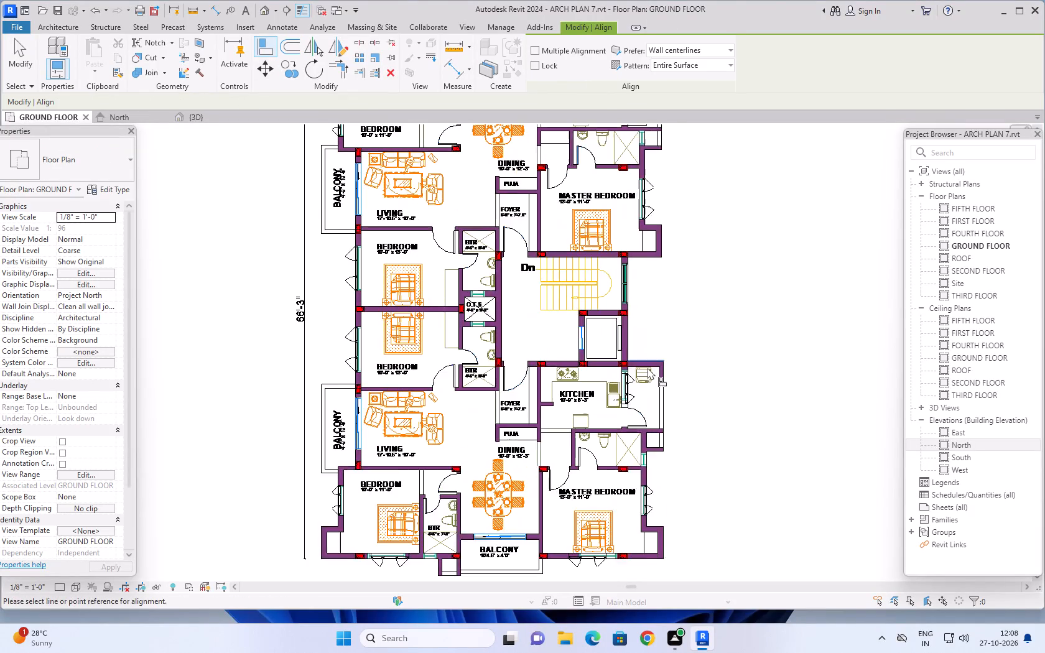
pyautogui.scroll(9, 646, 371)
pyautogui.scroll(10, 582, 369)
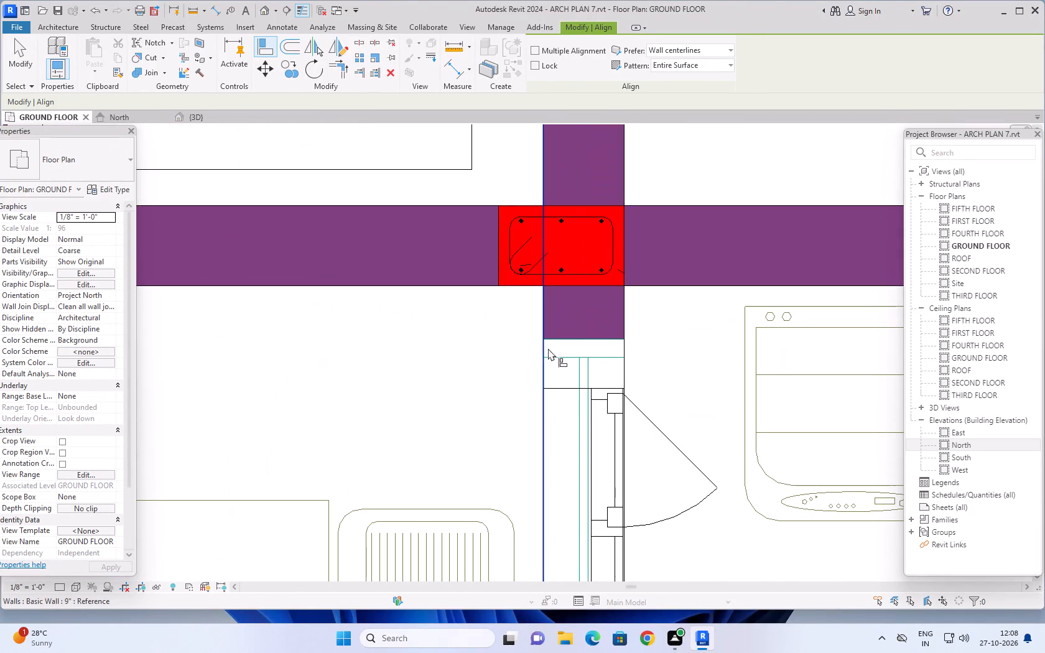
pyautogui.click(563, 339)
pyautogui.click(567, 386)
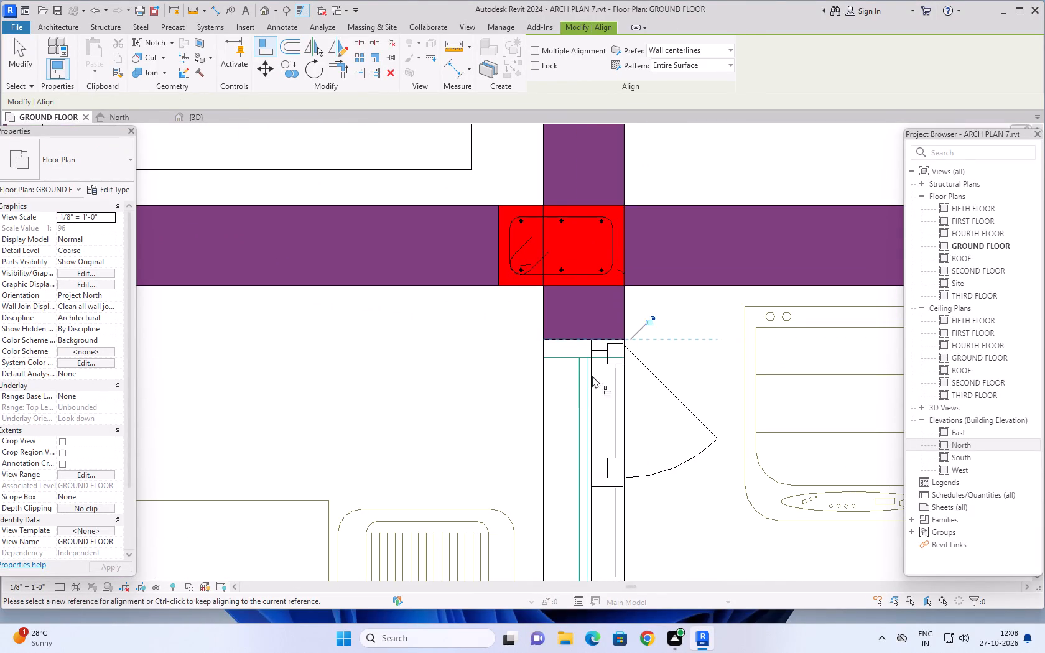
# Align the east edge of the lower apartment's master bedroom south-wall window with the east edge of its CAD opening.
pyautogui.scroll(-19, 651, 357)
pyautogui.moveTo(715, 407); pyautogui.dragTo(717, 346, button='middle')
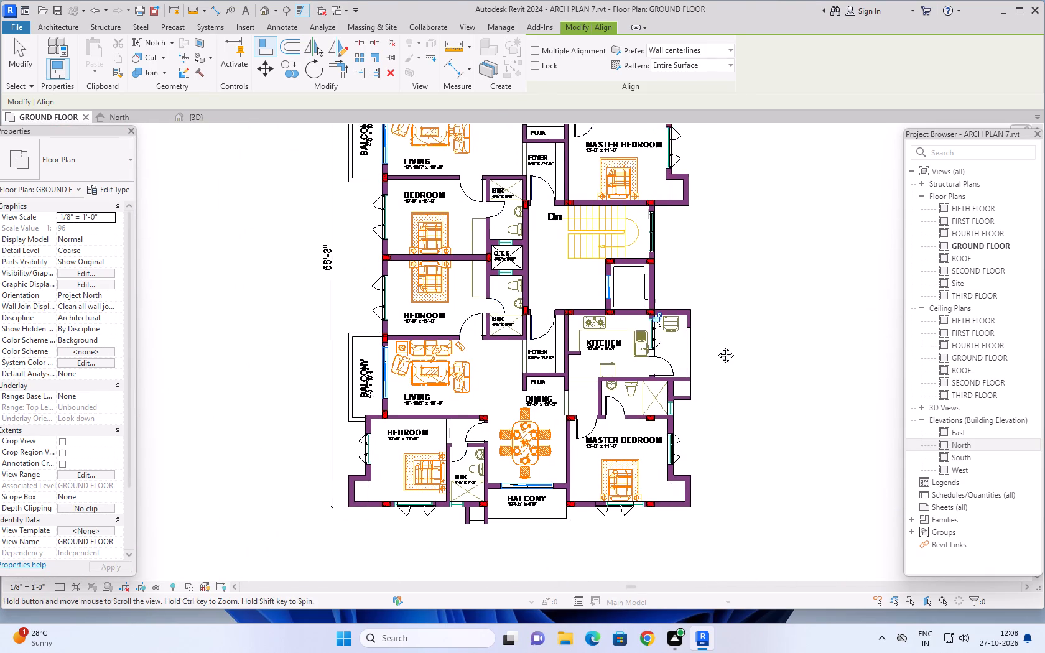
pyautogui.moveTo(717, 346); pyautogui.dragTo(717, 317, button='middle')
pyautogui.scroll(7, 685, 379)
pyautogui.moveTo(690, 417); pyautogui.dragTo(716, 305, button='middle')
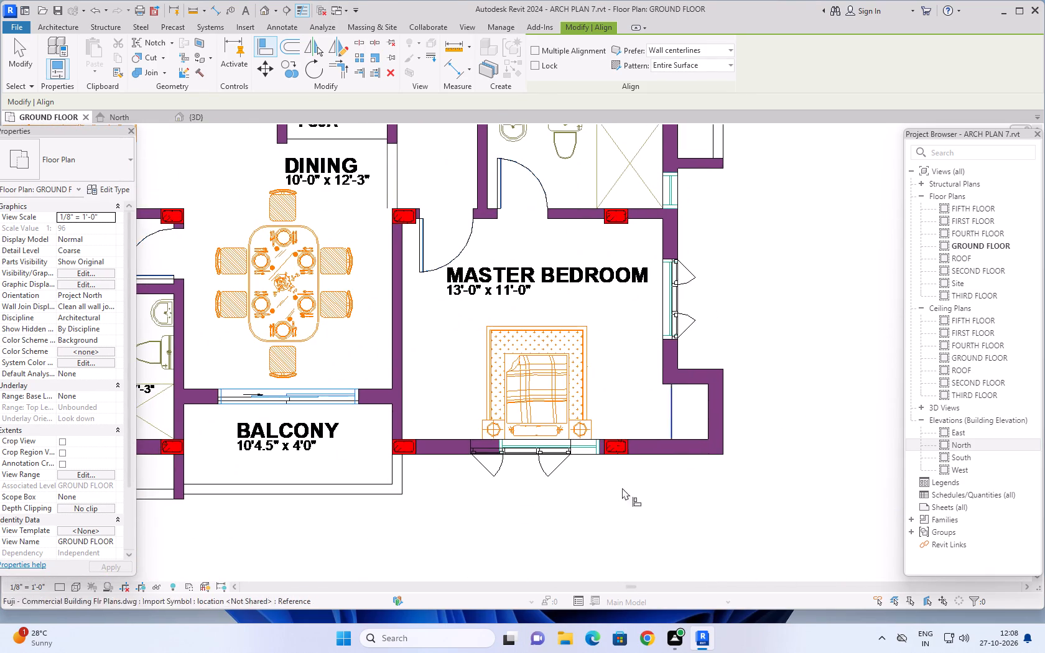
pyautogui.scroll(8, 549, 505)
pyautogui.moveTo(631, 433); pyautogui.dragTo(596, 514, button='middle')
pyautogui.scroll(5, 596, 514)
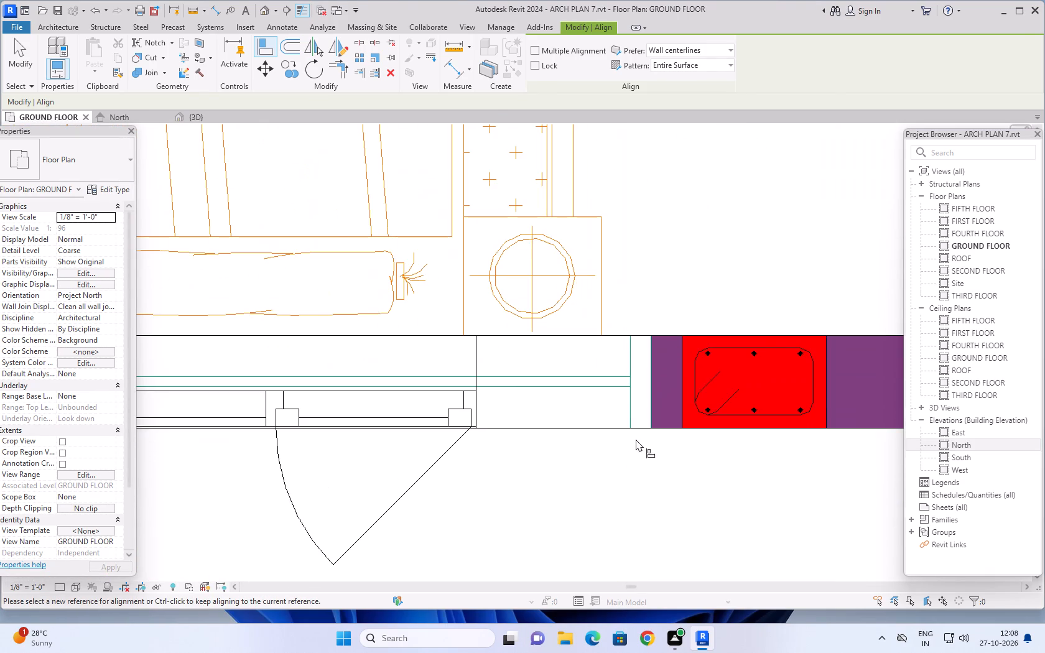
pyautogui.scroll(2, 640, 422)
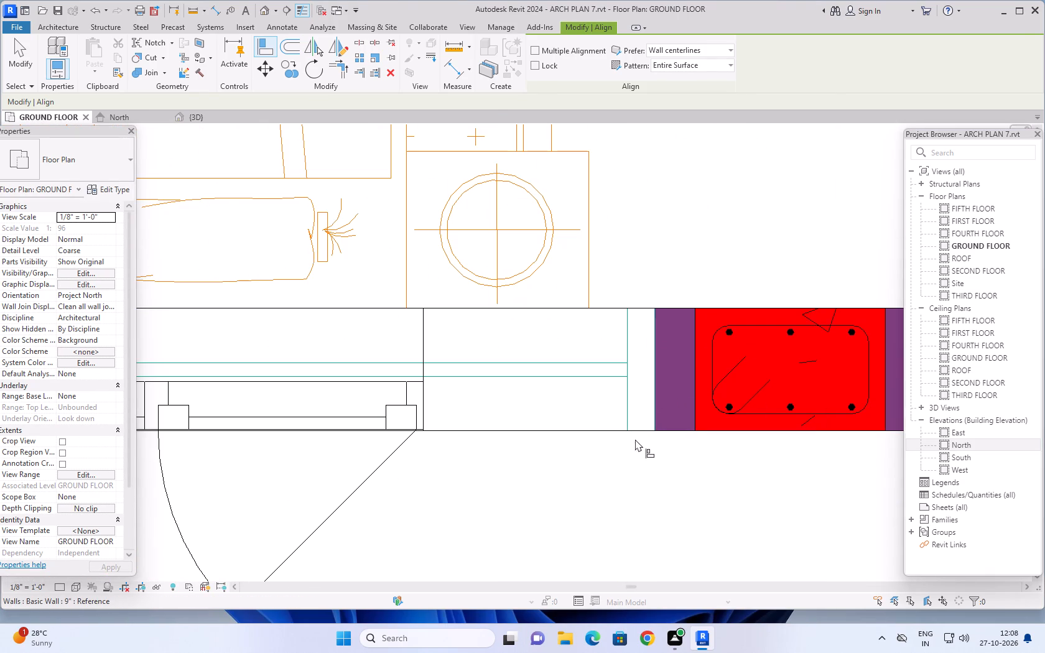
pyautogui.click(652, 394)
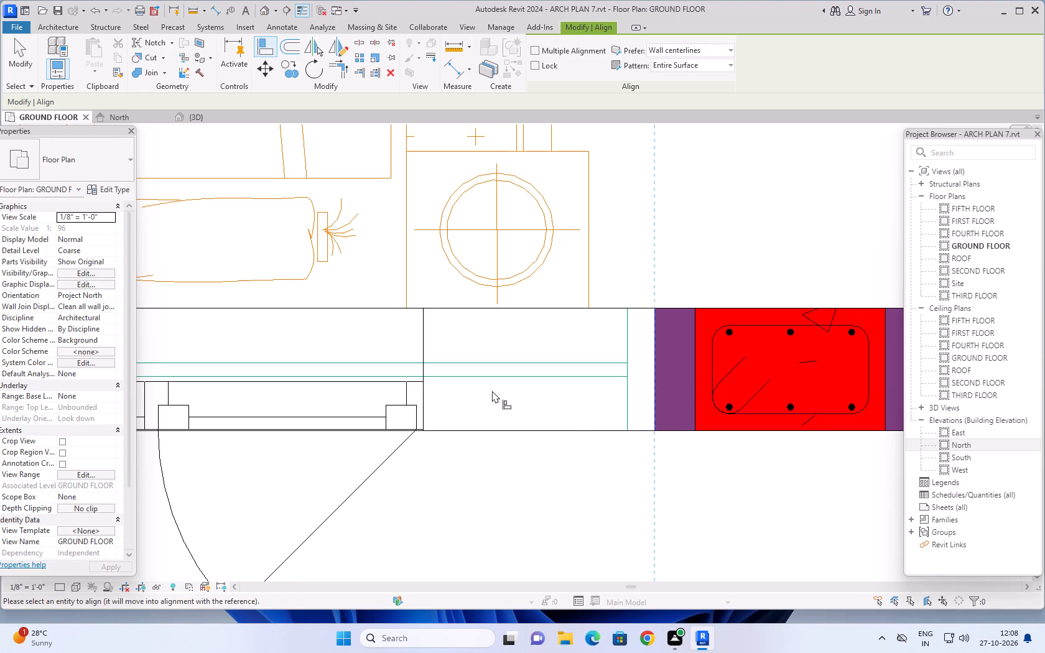
pyautogui.click(426, 340)
# Align the west edge of the lower apartment's bedroom south-wall window with the west edge of its CAD opening.
pyautogui.scroll(-6, 516, 470)
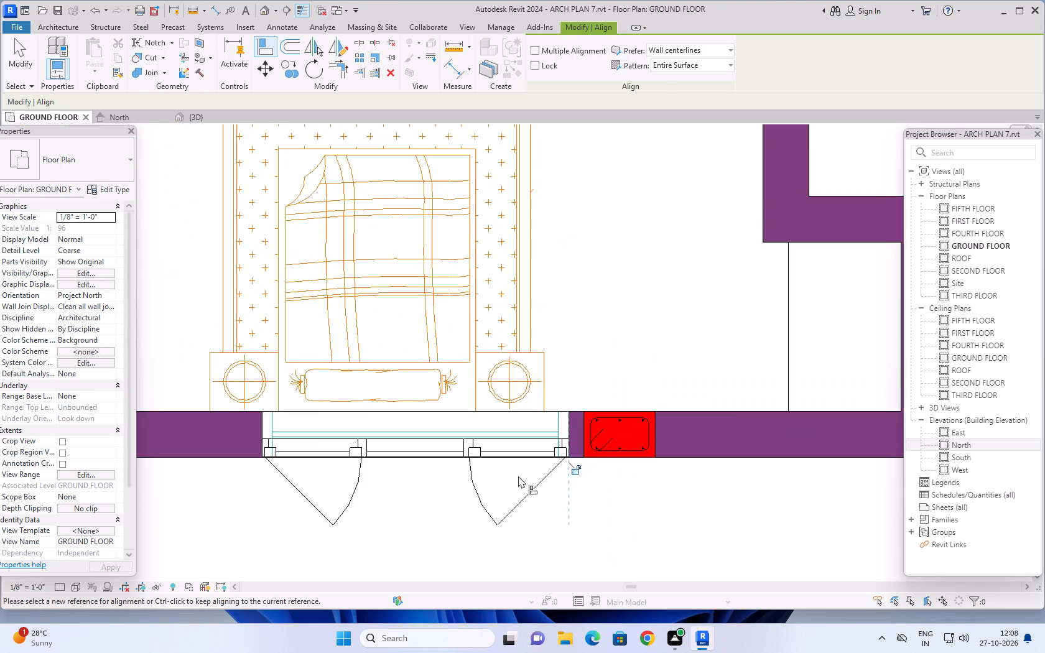
pyautogui.scroll(-6, 518, 476)
pyautogui.moveTo(547, 519); pyautogui.dragTo(621, 491, button='middle')
pyautogui.scroll(-1, 550, 519)
pyautogui.scroll(-4, 504, 493)
pyautogui.moveTo(482, 495); pyautogui.dragTo(557, 483, button='middle')
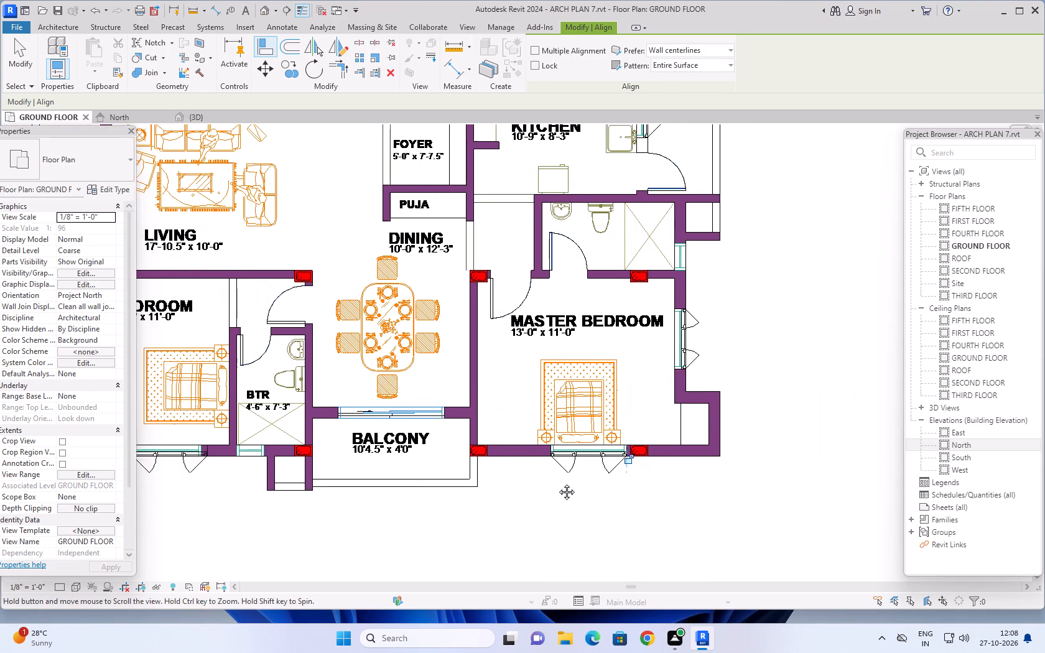
pyautogui.moveTo(557, 483); pyautogui.dragTo(558, 483, button='middle')
pyautogui.scroll(-1, 549, 484)
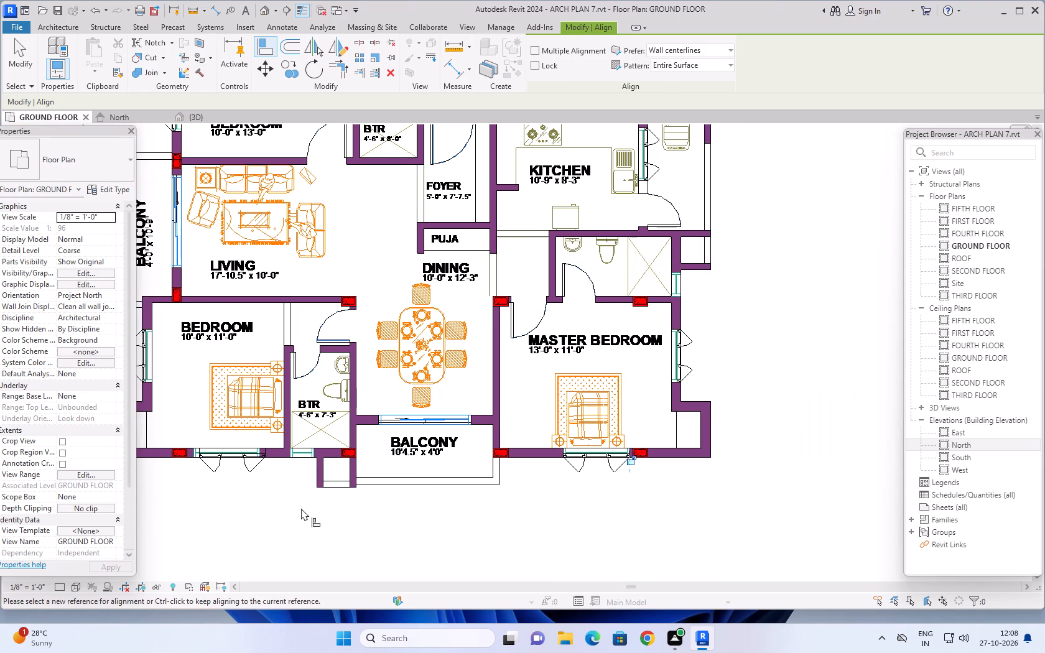
pyautogui.moveTo(286, 501); pyautogui.dragTo(443, 509, button='middle')
pyautogui.scroll(11, 339, 466)
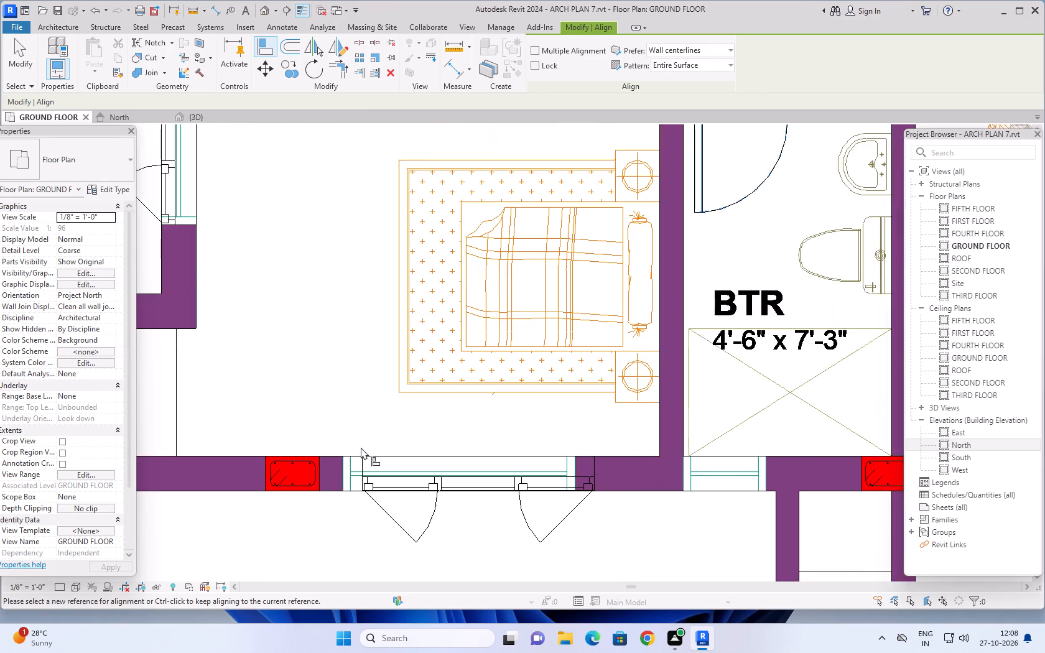
pyautogui.scroll(7, 361, 447)
pyautogui.click(304, 486)
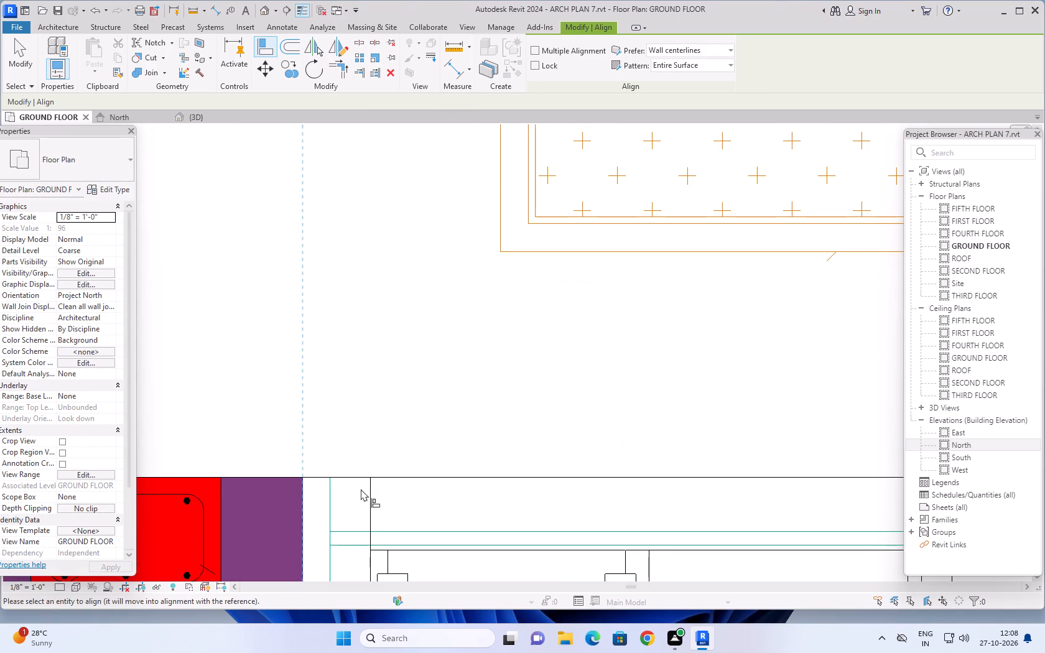
pyautogui.click(369, 488)
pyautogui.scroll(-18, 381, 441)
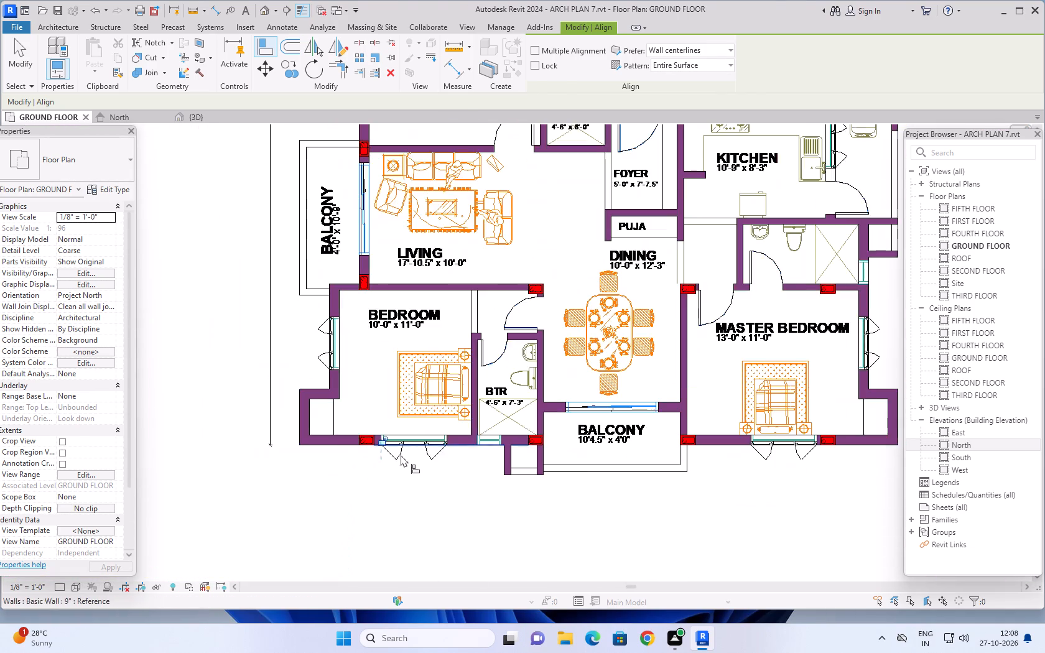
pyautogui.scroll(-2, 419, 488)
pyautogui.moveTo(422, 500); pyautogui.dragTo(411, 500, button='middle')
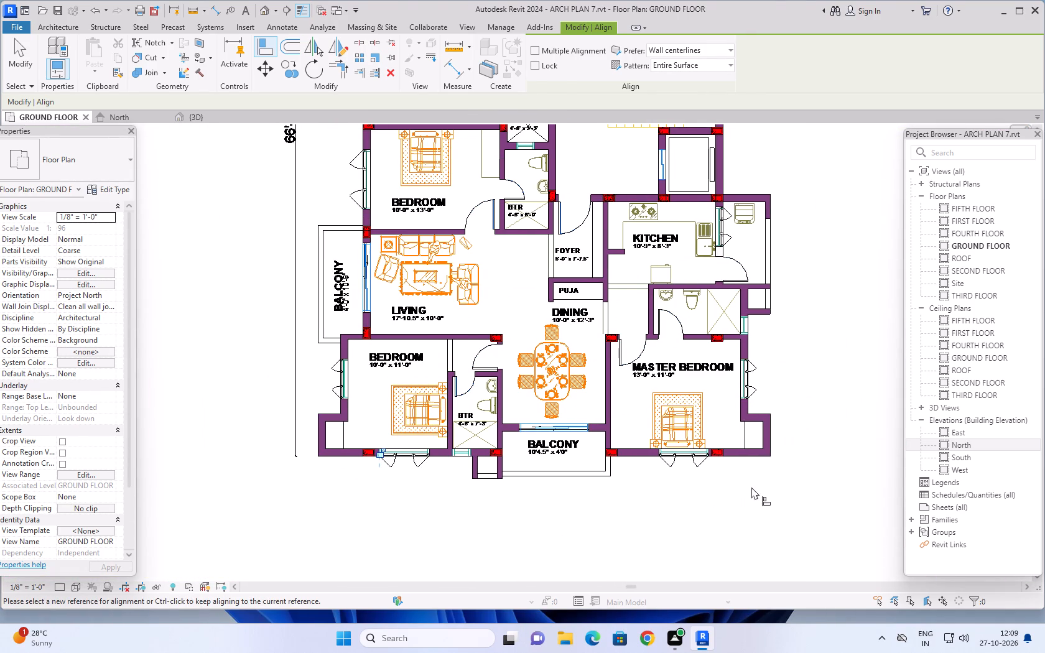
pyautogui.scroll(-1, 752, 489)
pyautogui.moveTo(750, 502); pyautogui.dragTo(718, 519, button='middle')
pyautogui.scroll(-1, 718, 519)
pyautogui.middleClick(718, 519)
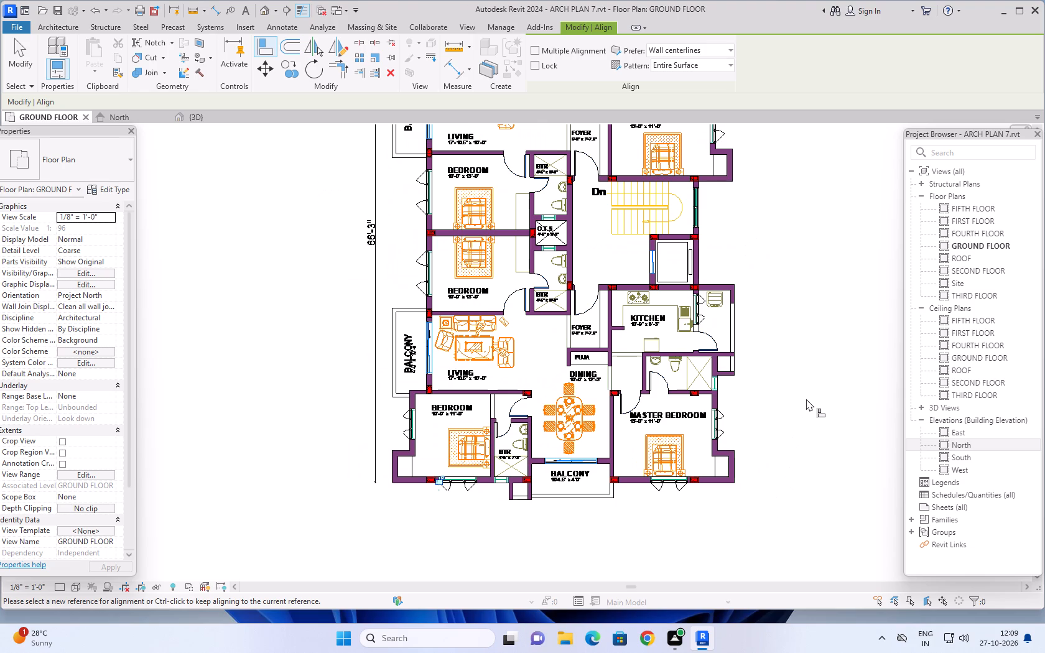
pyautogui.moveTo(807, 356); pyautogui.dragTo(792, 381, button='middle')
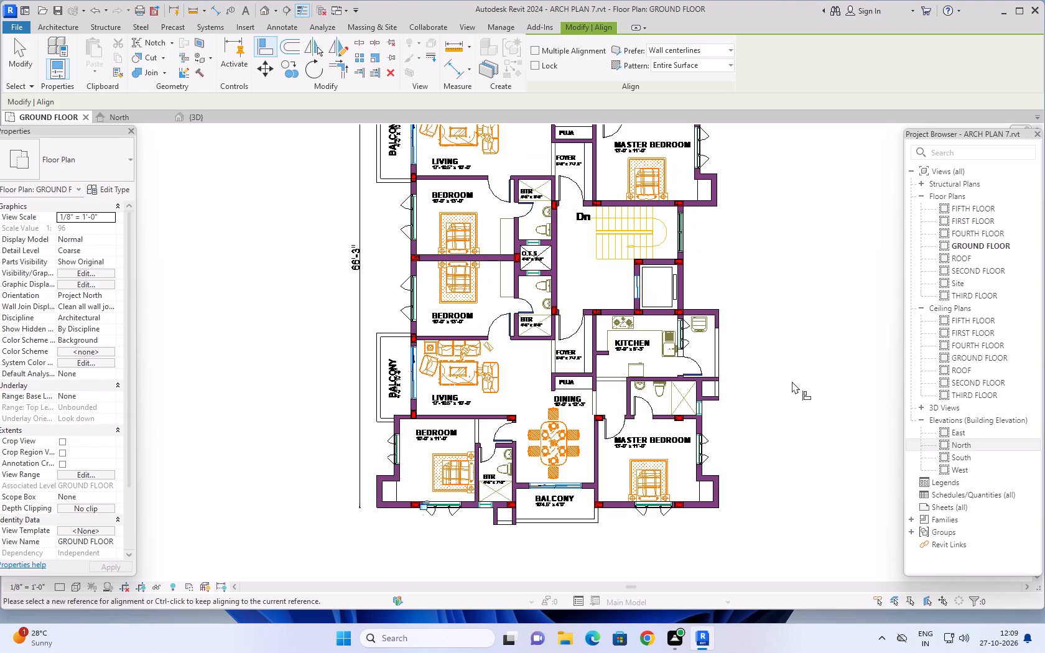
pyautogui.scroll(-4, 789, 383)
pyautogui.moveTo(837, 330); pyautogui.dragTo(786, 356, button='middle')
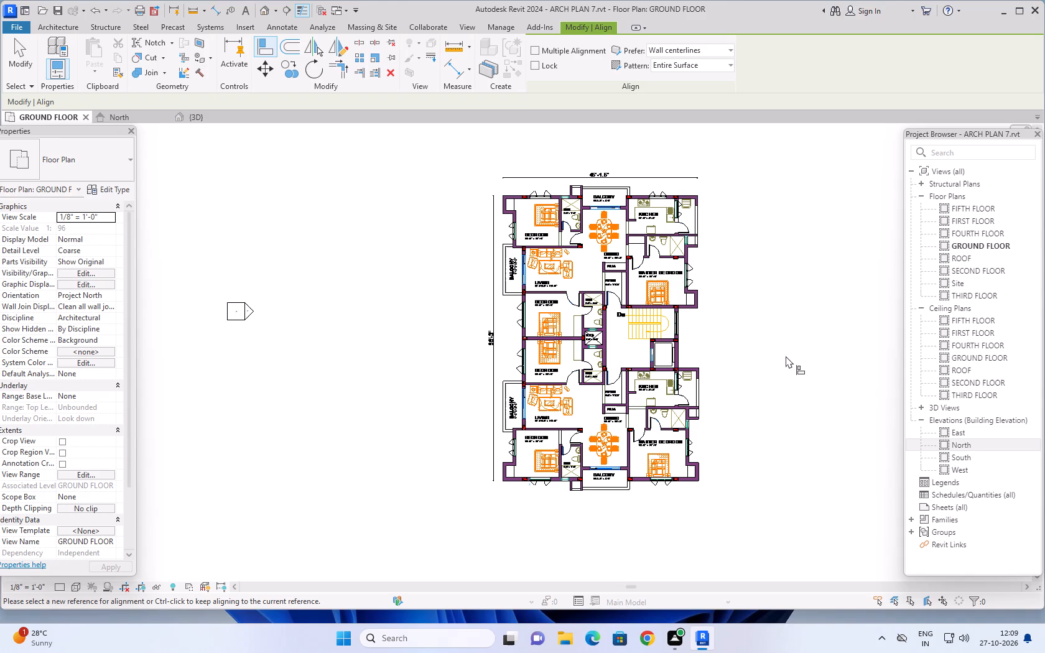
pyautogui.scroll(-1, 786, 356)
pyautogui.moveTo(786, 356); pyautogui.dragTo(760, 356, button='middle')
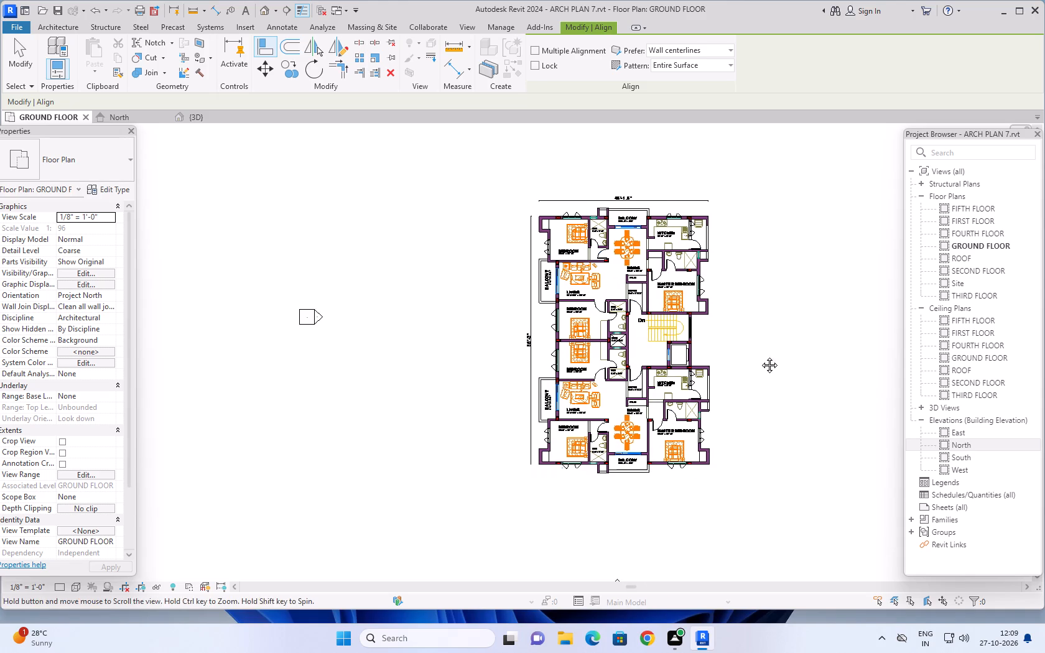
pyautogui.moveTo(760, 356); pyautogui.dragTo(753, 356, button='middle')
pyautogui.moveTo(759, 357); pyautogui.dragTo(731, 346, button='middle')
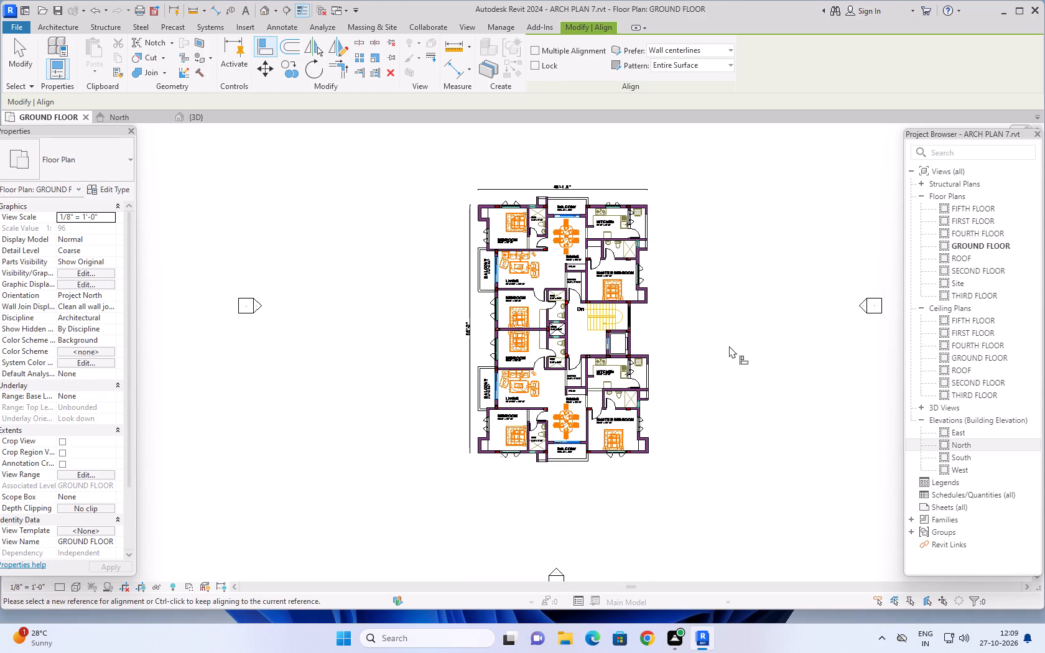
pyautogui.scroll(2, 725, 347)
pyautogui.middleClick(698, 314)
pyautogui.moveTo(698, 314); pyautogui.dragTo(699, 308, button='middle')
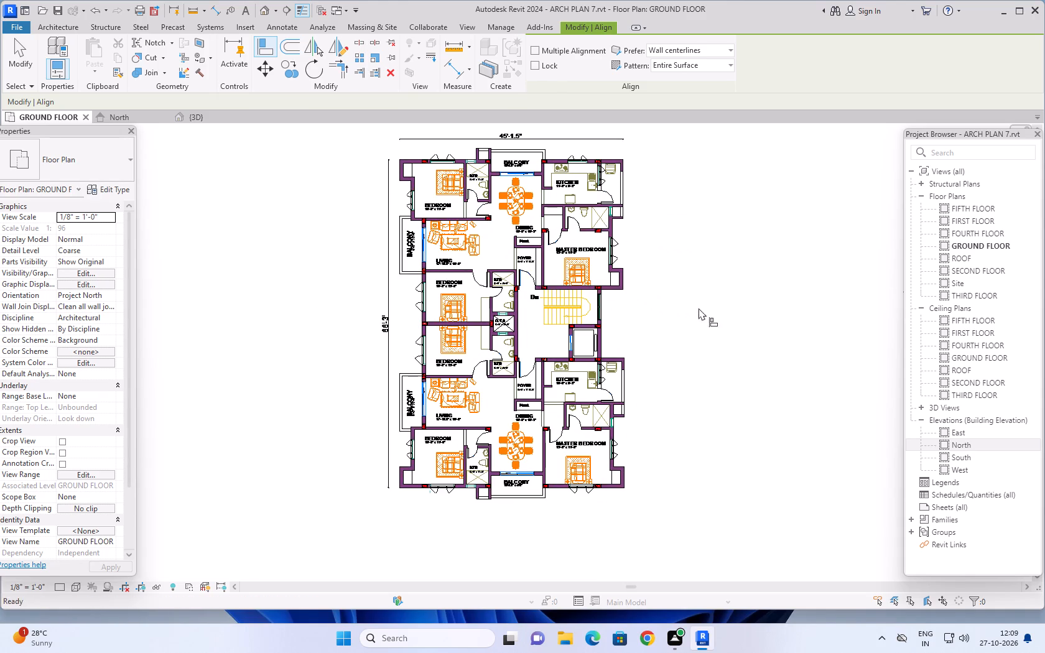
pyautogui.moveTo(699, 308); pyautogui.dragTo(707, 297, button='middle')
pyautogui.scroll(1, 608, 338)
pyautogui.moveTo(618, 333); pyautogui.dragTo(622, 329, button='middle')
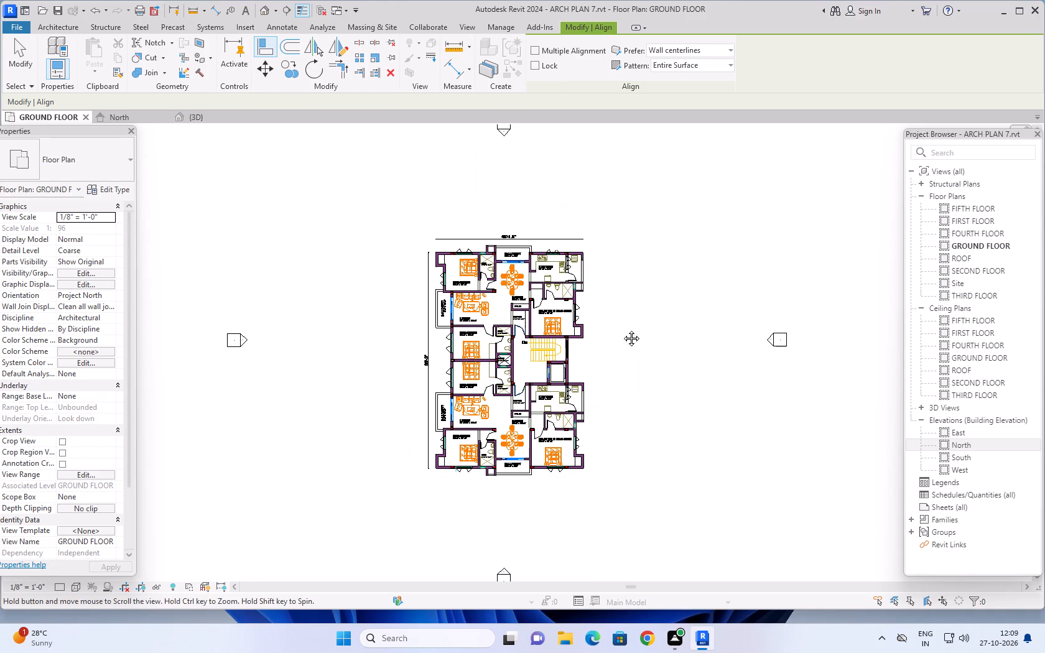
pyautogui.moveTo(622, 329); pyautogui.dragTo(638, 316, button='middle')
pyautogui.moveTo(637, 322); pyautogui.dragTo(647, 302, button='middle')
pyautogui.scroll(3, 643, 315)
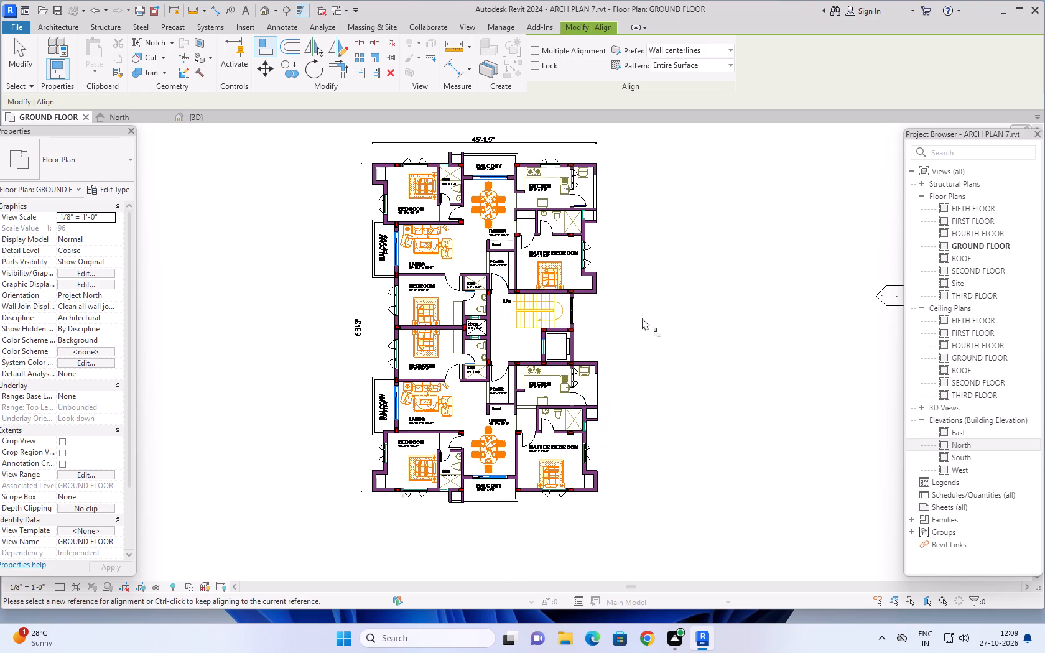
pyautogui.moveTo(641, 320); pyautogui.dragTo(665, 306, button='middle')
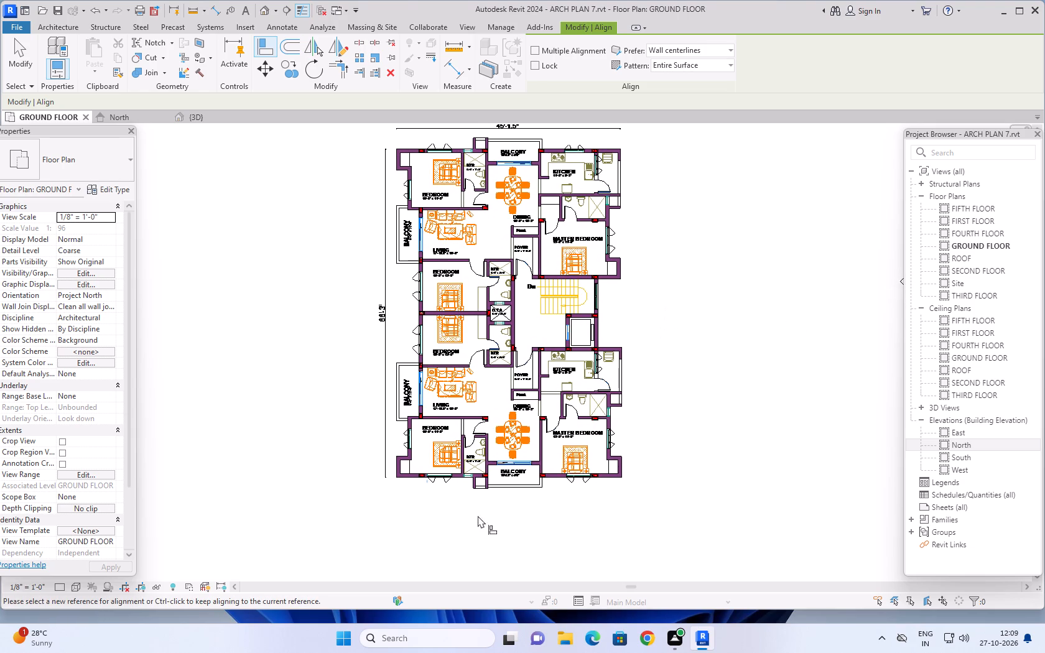
# Examine the fit of the lower apartment's south-wall bedroom windows and the master bedroom's east-wall window in their CAD openings.
pyautogui.scroll(14, 429, 501)
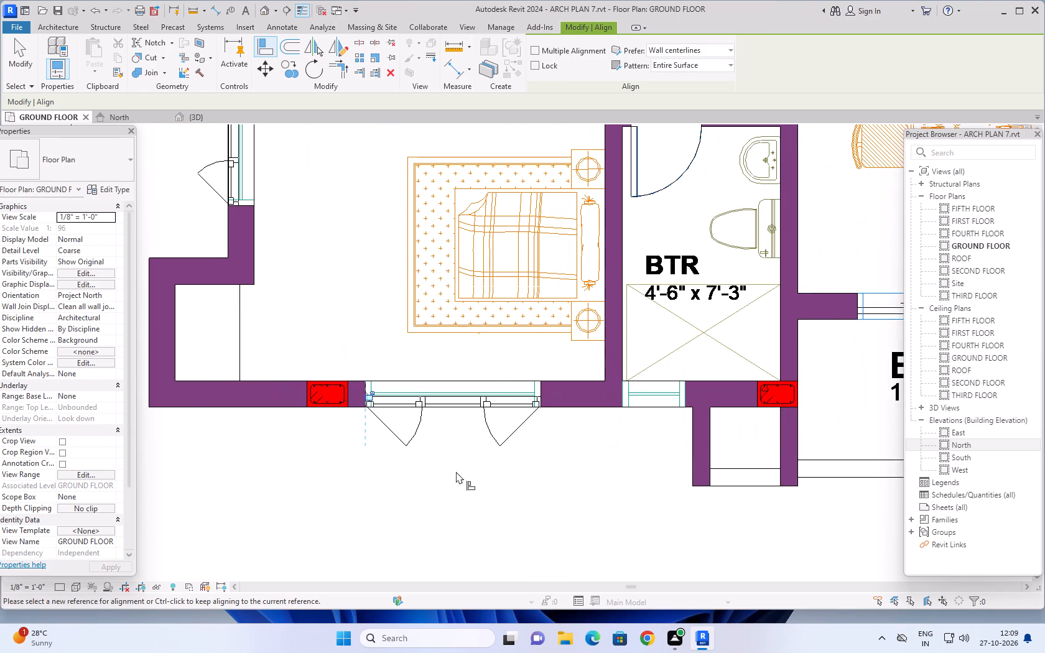
pyautogui.scroll(-13, 527, 466)
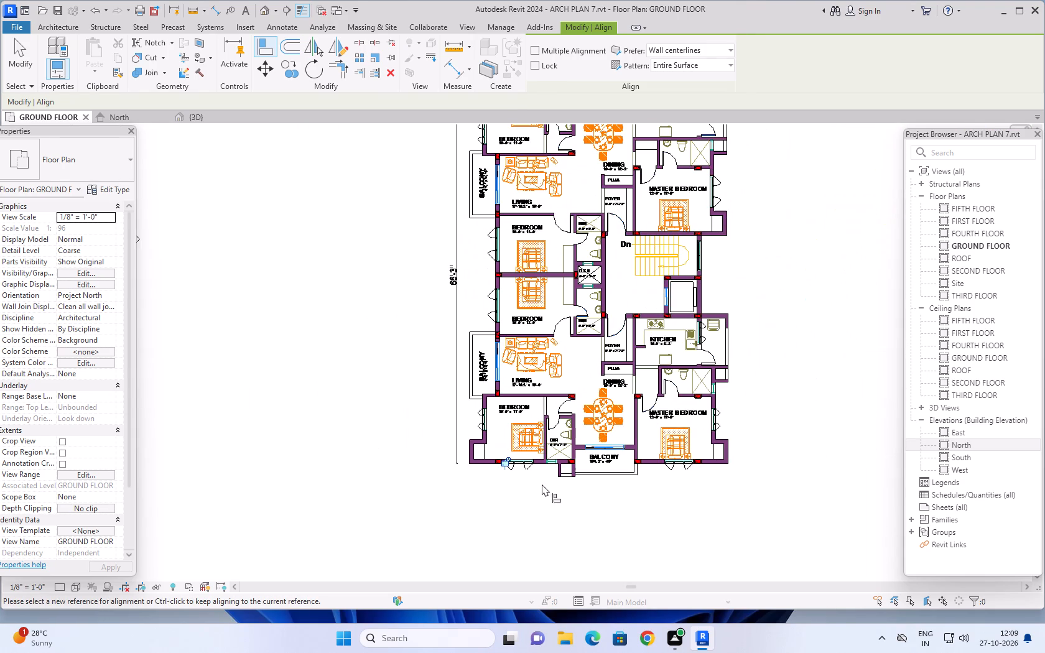
pyautogui.scroll(7, 690, 492)
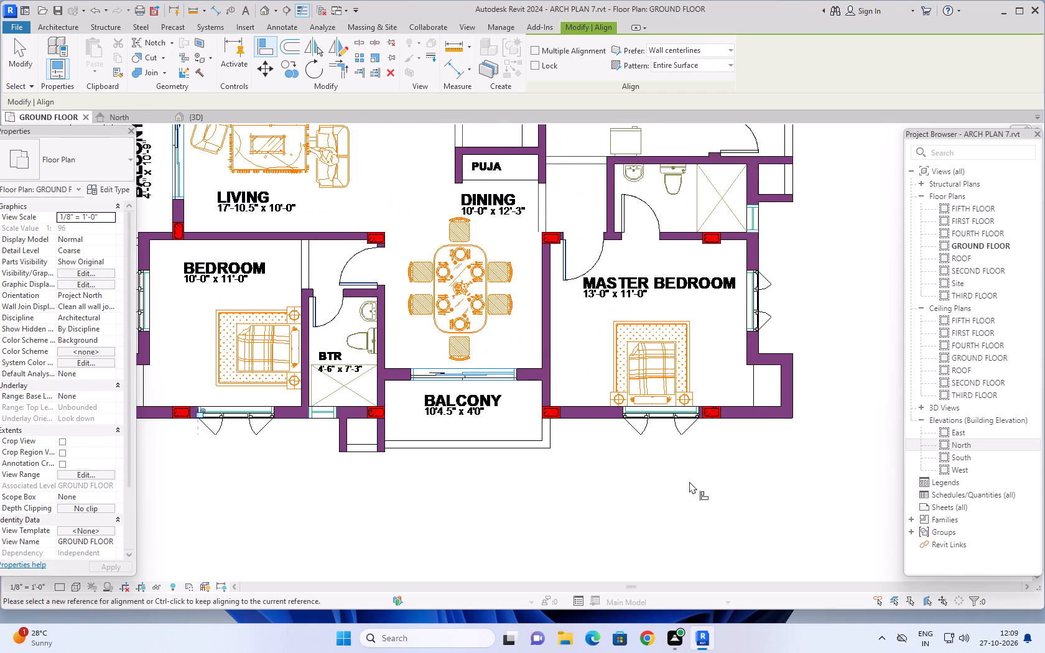
pyautogui.scroll(5, 689, 479)
pyautogui.scroll(6, 712, 402)
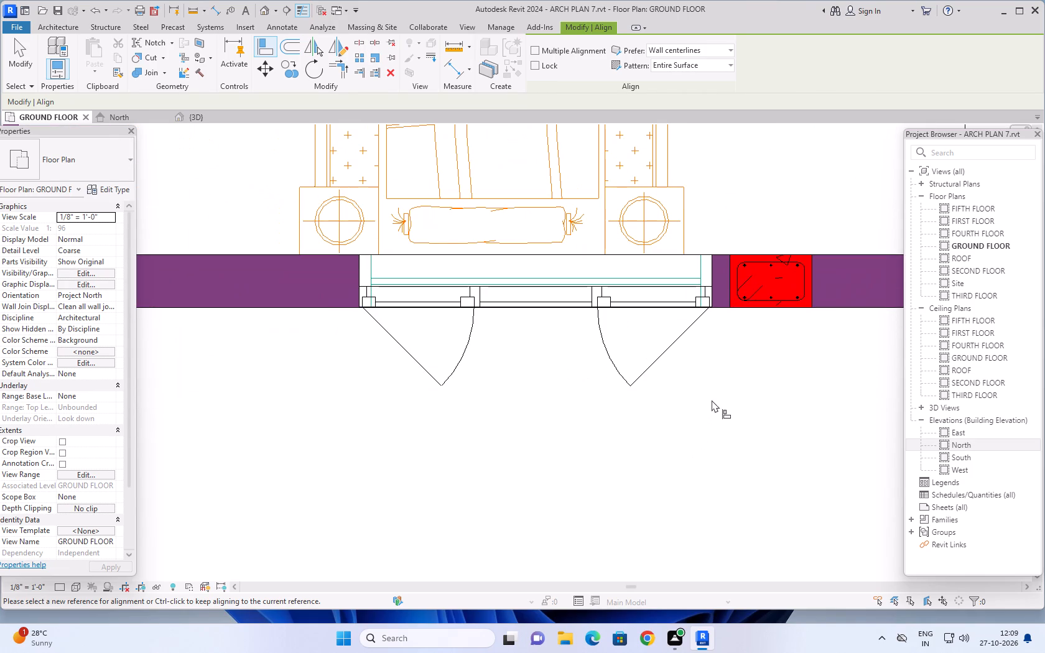
pyautogui.scroll(-17, 712, 400)
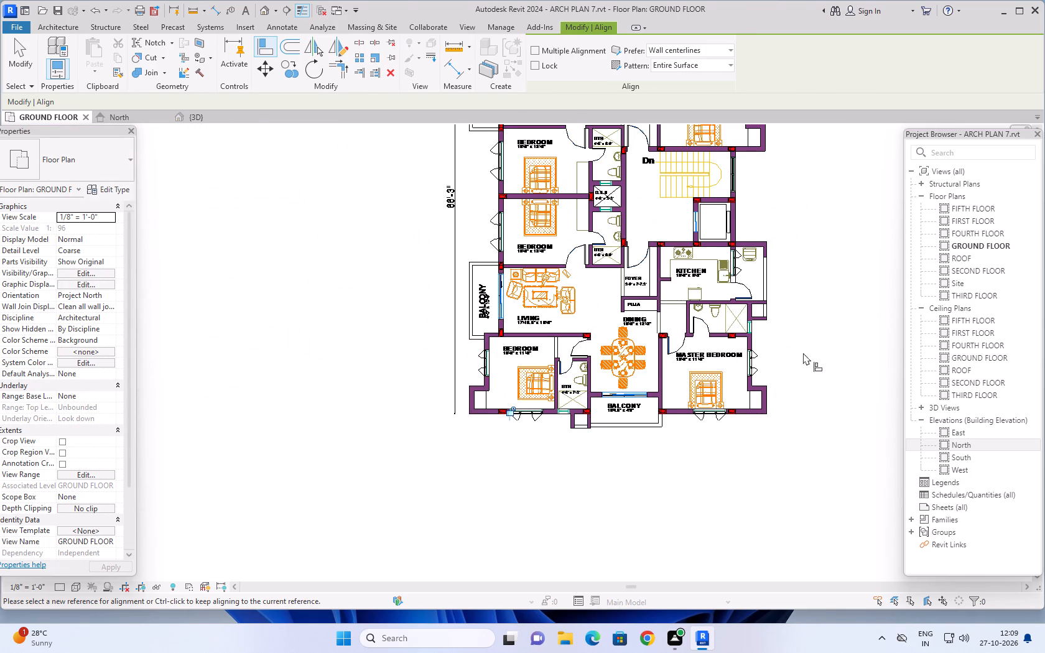
pyautogui.moveTo(815, 331); pyautogui.dragTo(778, 400, button='middle')
pyautogui.scroll(8, 759, 415)
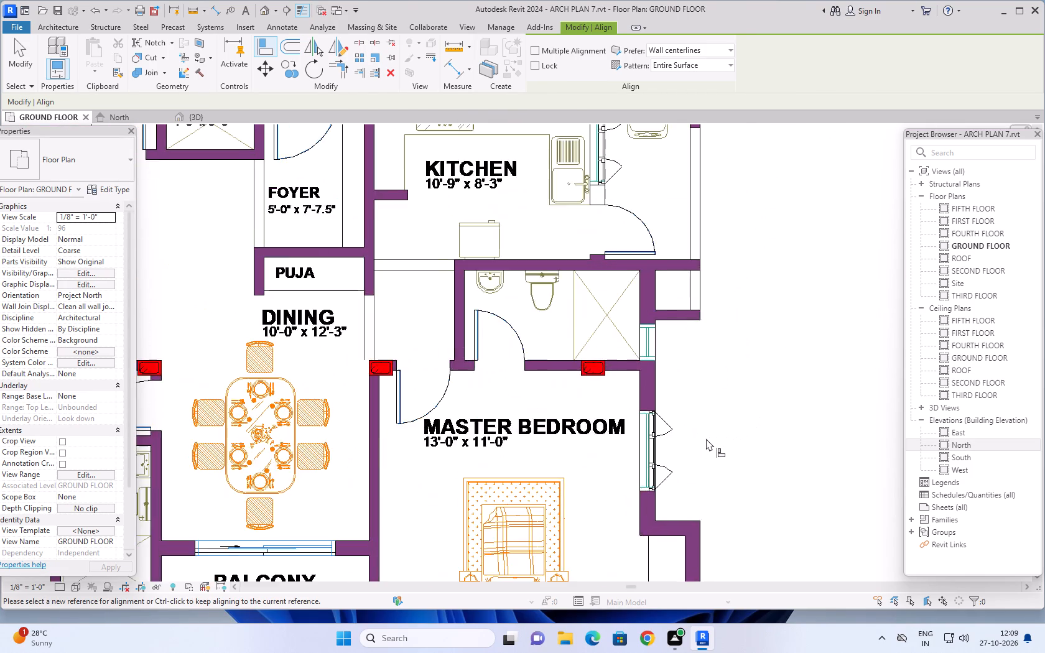
pyautogui.scroll(7, 700, 438)
pyautogui.scroll(-4, 700, 438)
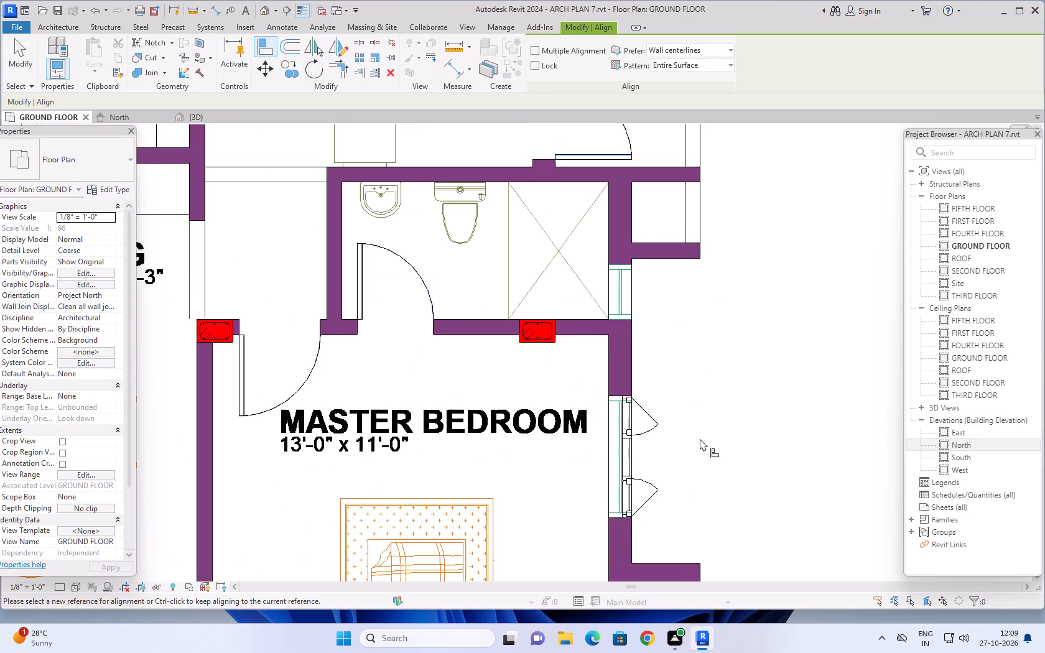
pyautogui.scroll(-10, 700, 438)
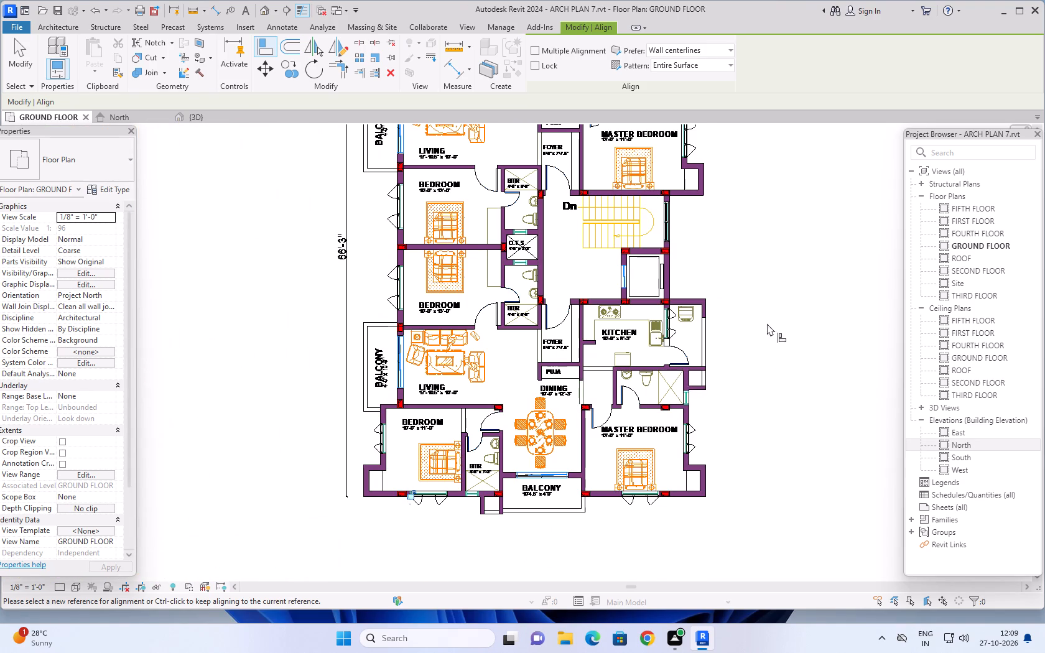
# Measure the width of the lift door opening in the lift shaft's west wall with an Aligned dimension, without placing it.
pyautogui.moveTo(767, 318); pyautogui.dragTo(774, 368, button='middle')
pyautogui.moveTo(775, 274); pyautogui.dragTo(768, 356, button='middle')
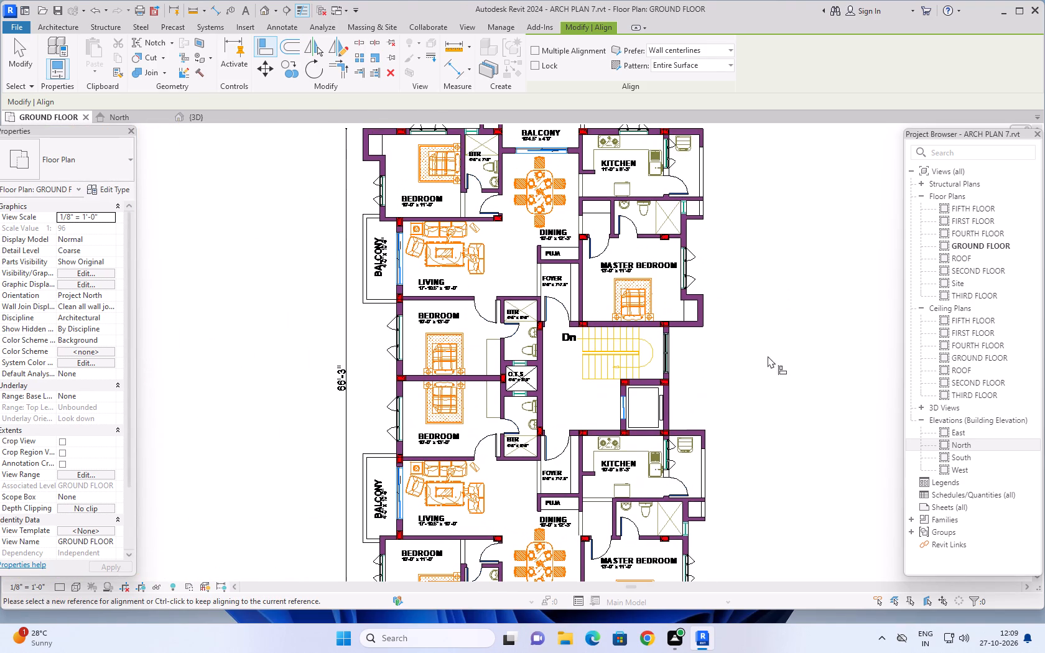
pyautogui.moveTo(782, 295); pyautogui.dragTo(753, 359, button='middle')
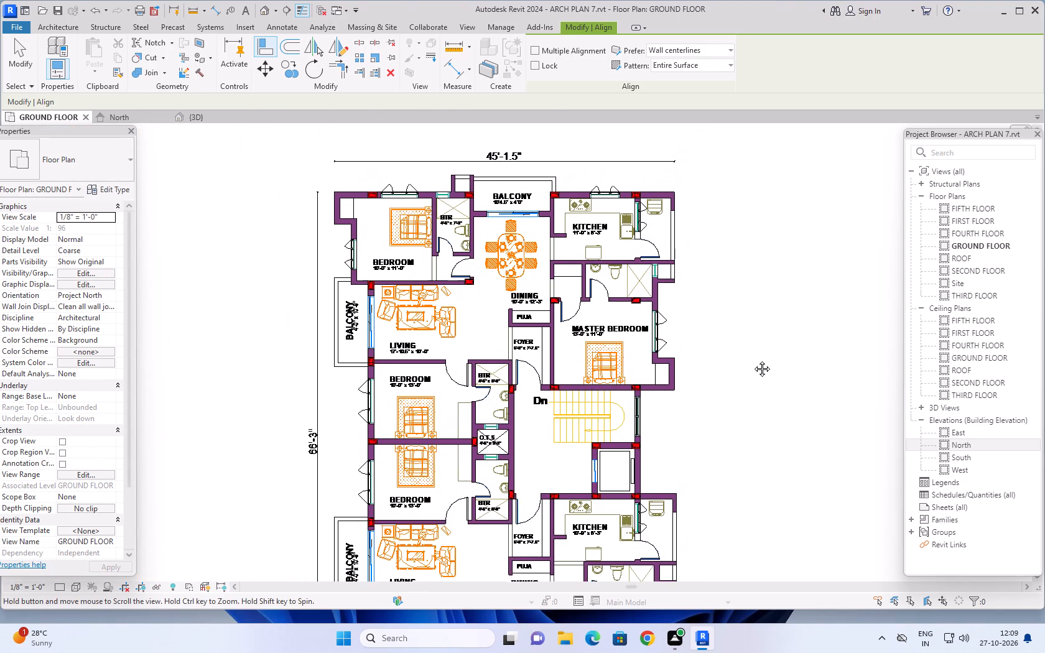
pyautogui.moveTo(753, 359); pyautogui.dragTo(746, 373, button='middle')
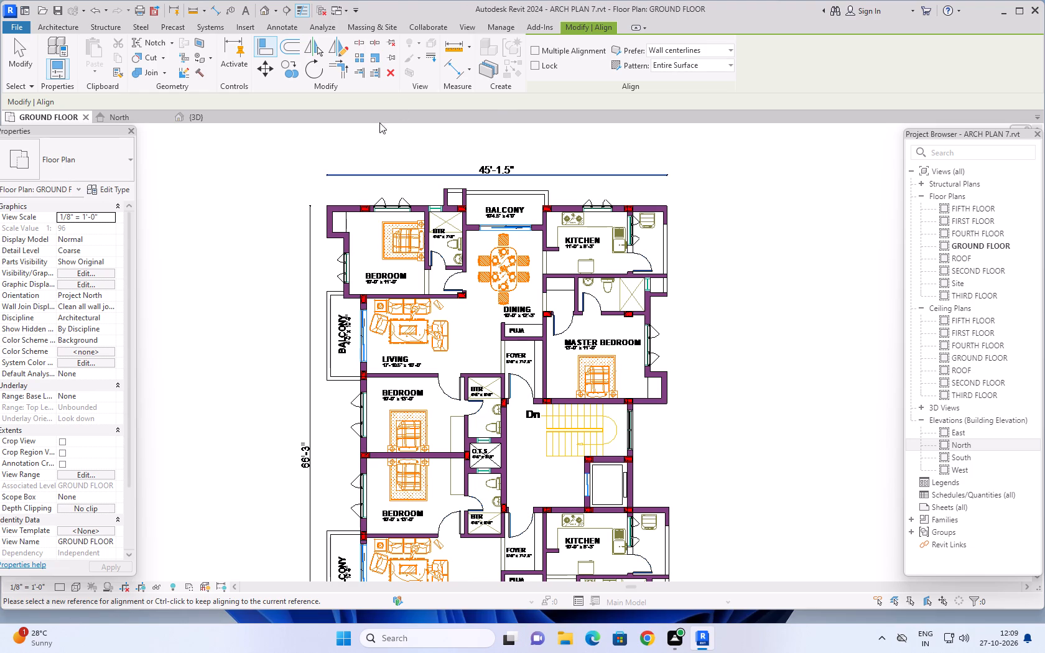
pyautogui.scroll(-1, 237, 251)
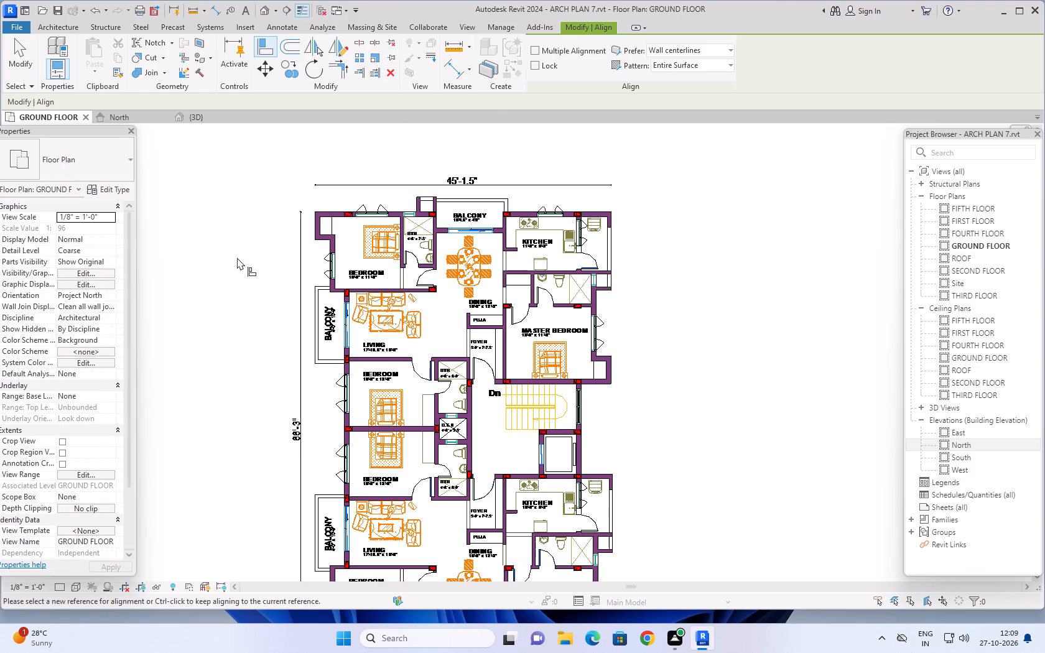
pyautogui.moveTo(237, 257); pyautogui.dragTo(239, 174, button='middle')
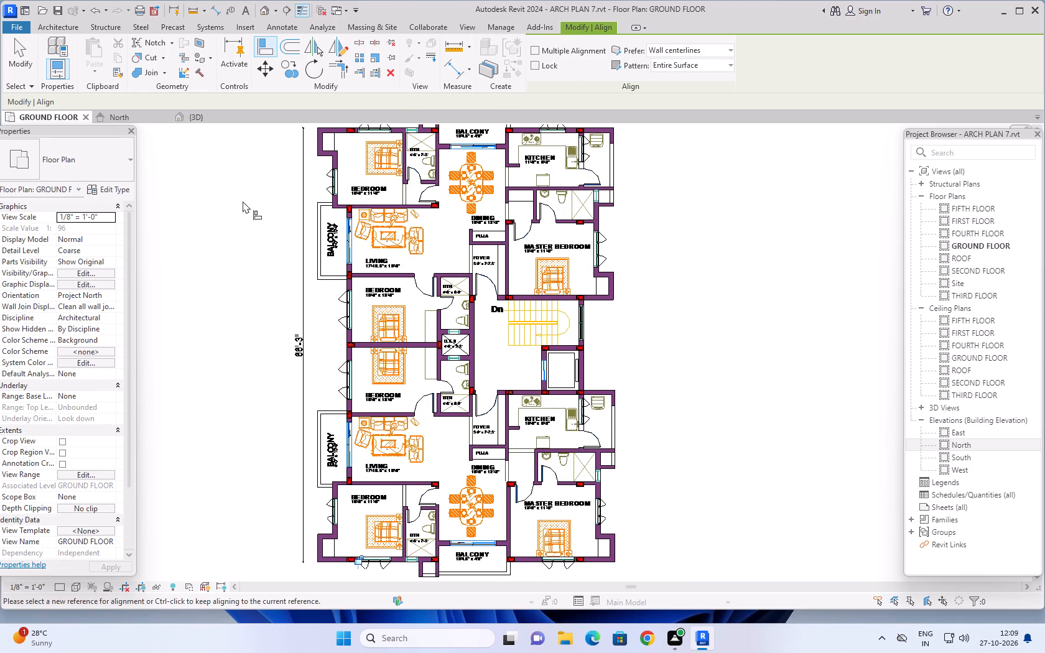
pyautogui.scroll(15, 559, 359)
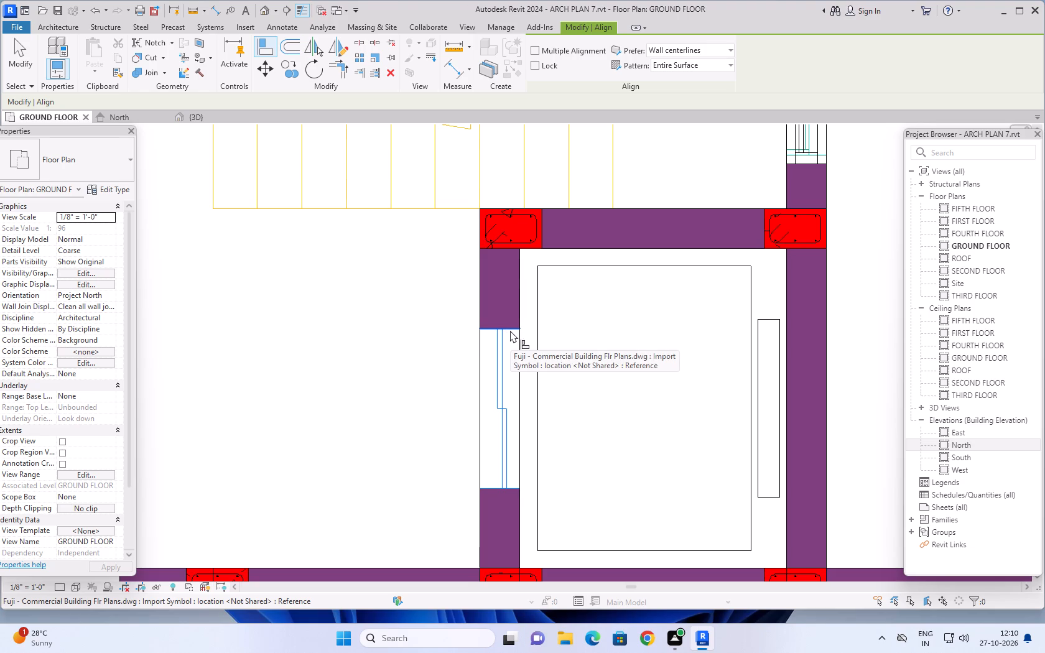
pyautogui.scroll(-2, 510, 330)
pyautogui.moveTo(448, 359); pyautogui.dragTo(440, 322, button='middle')
pyautogui.scroll(-2, 440, 322)
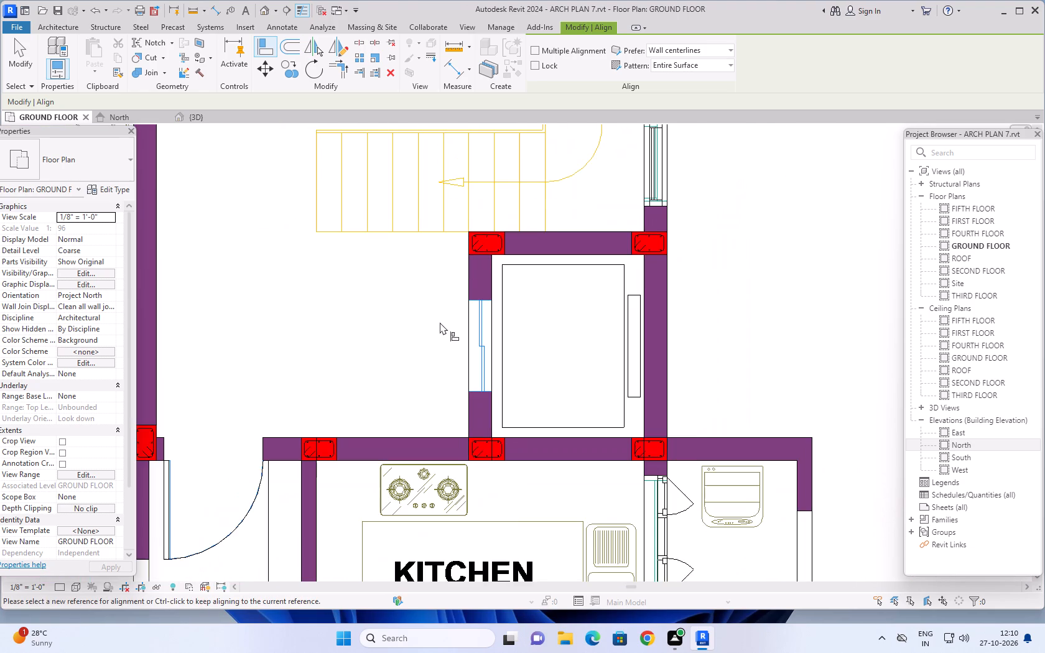
pyautogui.scroll(5, 457, 317)
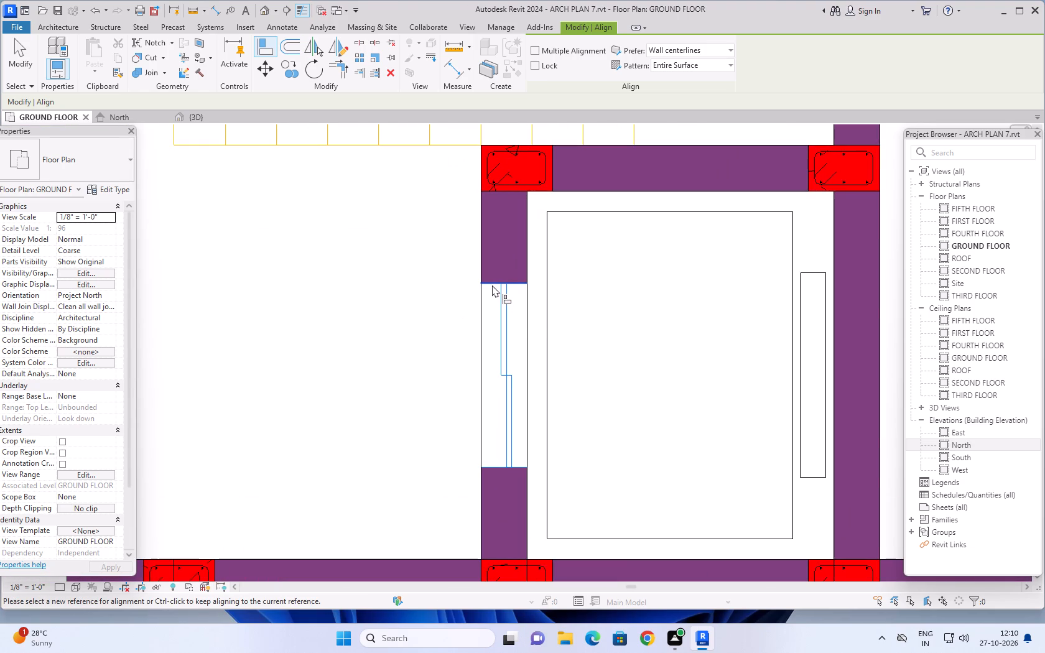
pyautogui.click(220, 9)
pyautogui.scroll(2, 501, 309)
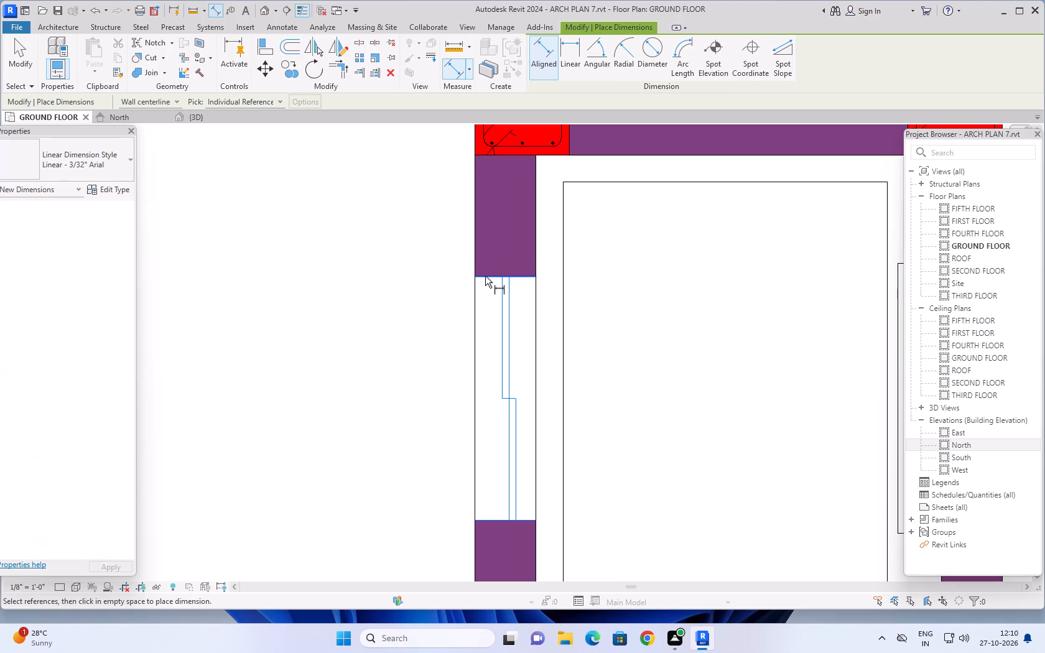
pyautogui.click(485, 276)
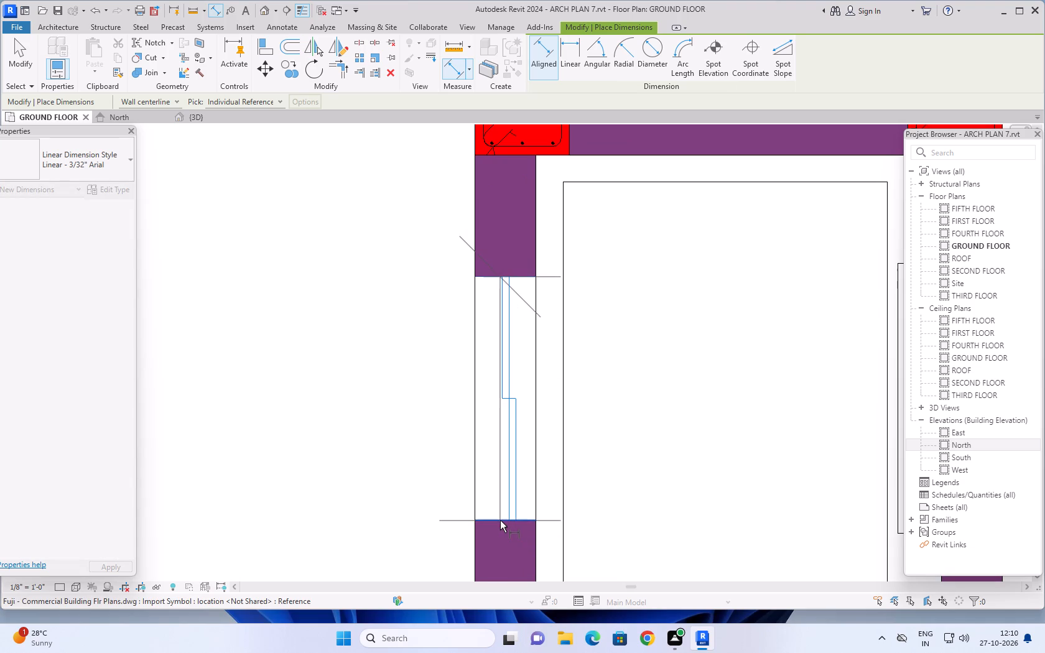
pyautogui.click(500, 521)
pyautogui.scroll(-3, 350, 498)
pyautogui.press('Escape')
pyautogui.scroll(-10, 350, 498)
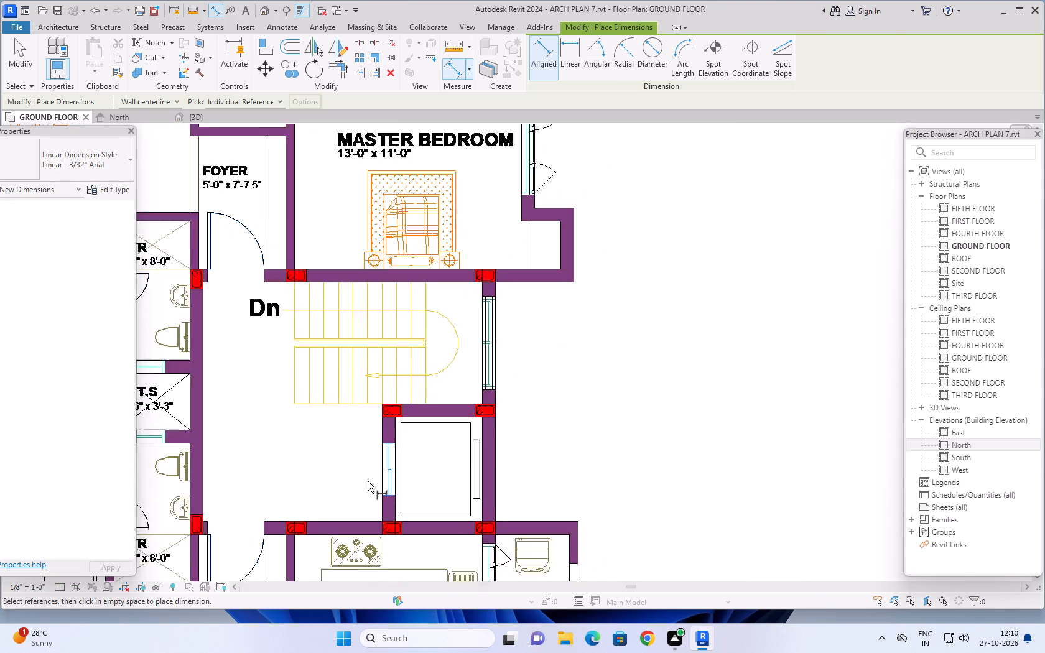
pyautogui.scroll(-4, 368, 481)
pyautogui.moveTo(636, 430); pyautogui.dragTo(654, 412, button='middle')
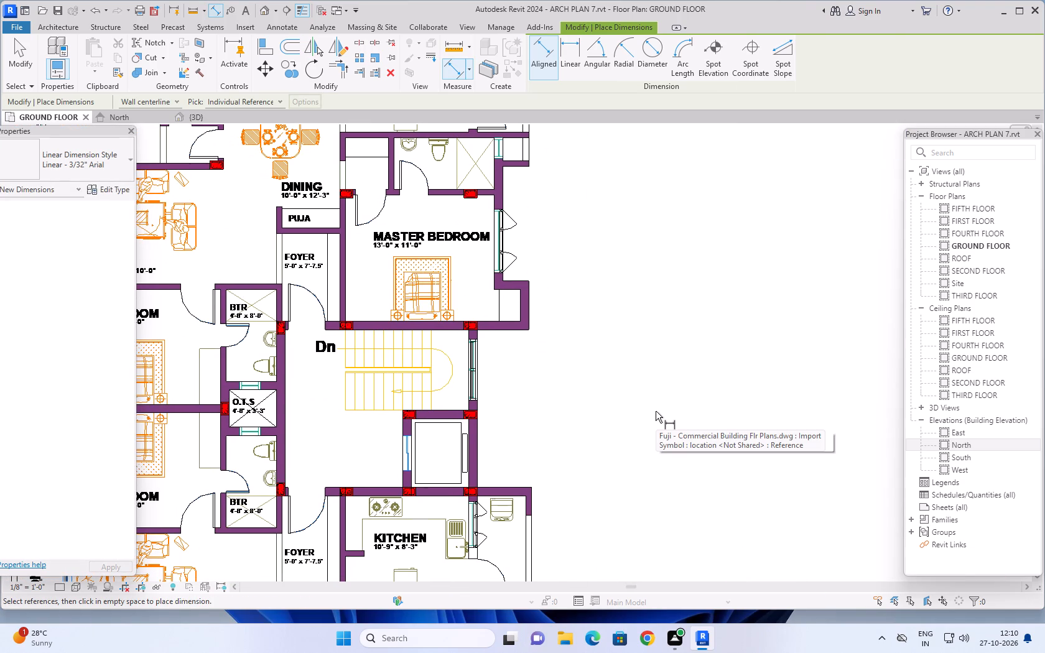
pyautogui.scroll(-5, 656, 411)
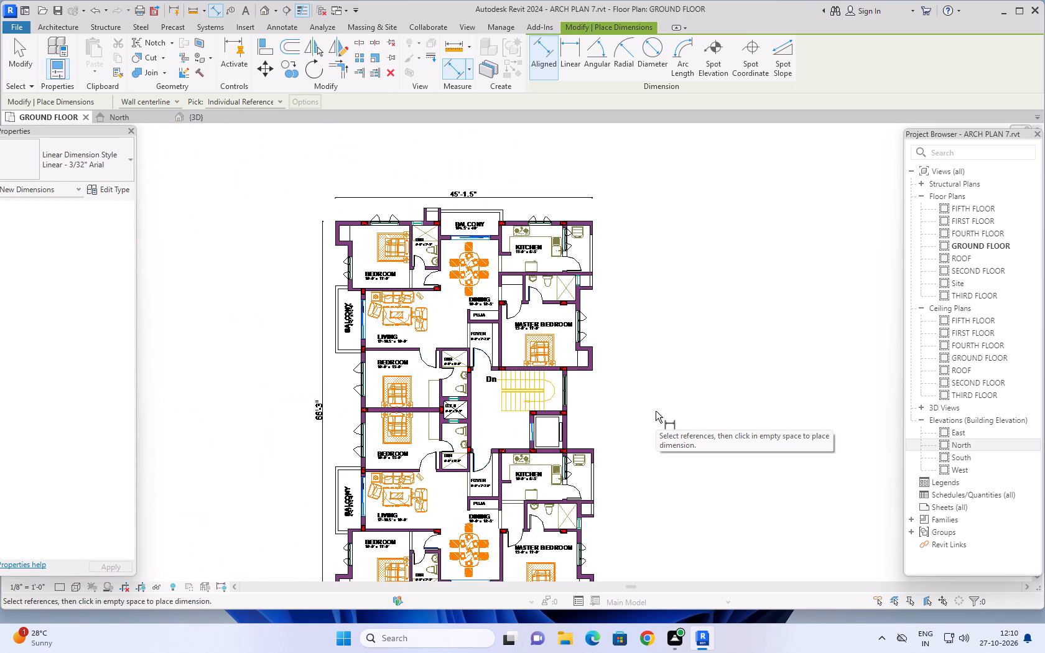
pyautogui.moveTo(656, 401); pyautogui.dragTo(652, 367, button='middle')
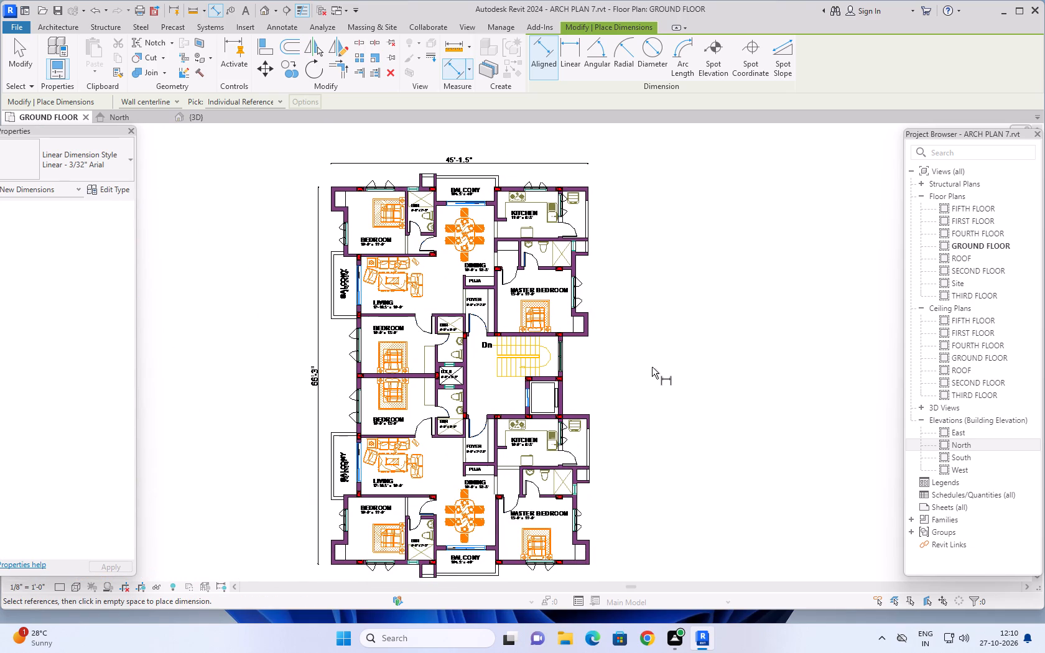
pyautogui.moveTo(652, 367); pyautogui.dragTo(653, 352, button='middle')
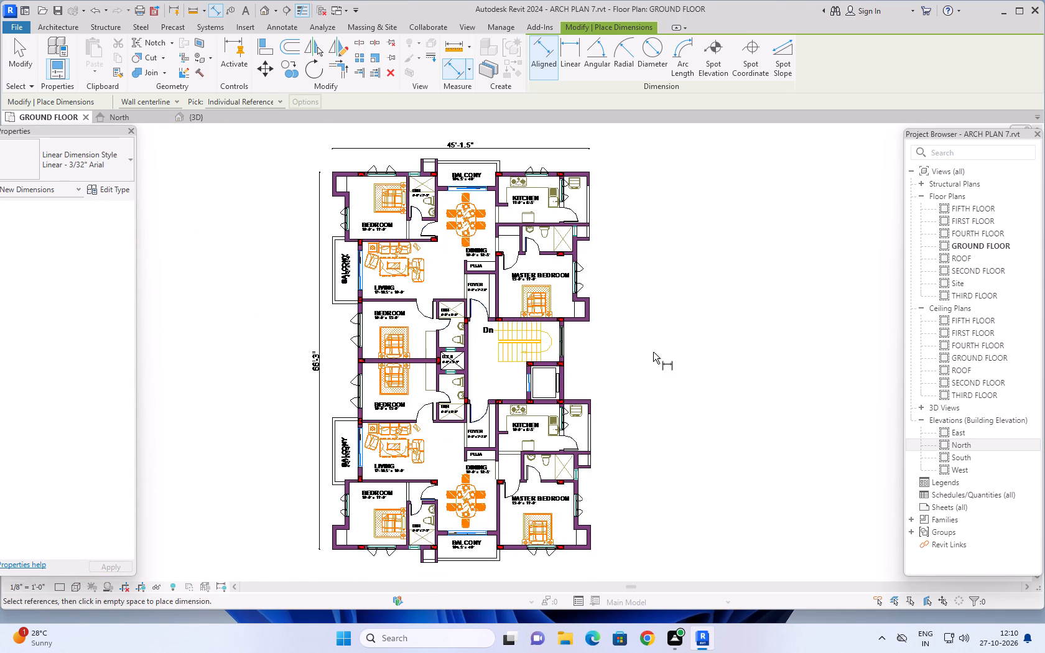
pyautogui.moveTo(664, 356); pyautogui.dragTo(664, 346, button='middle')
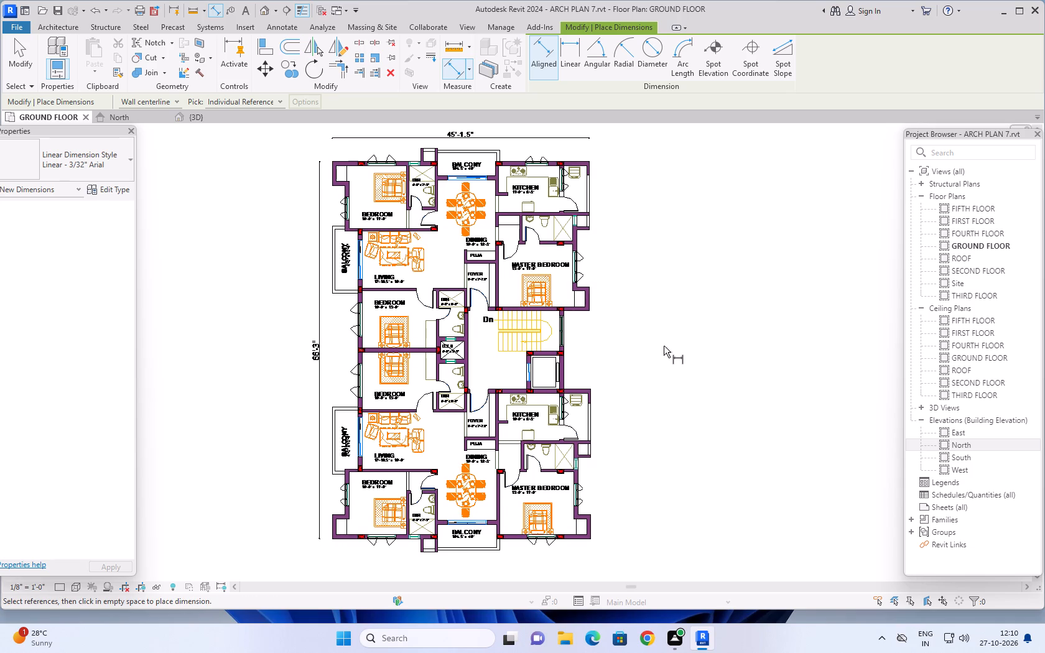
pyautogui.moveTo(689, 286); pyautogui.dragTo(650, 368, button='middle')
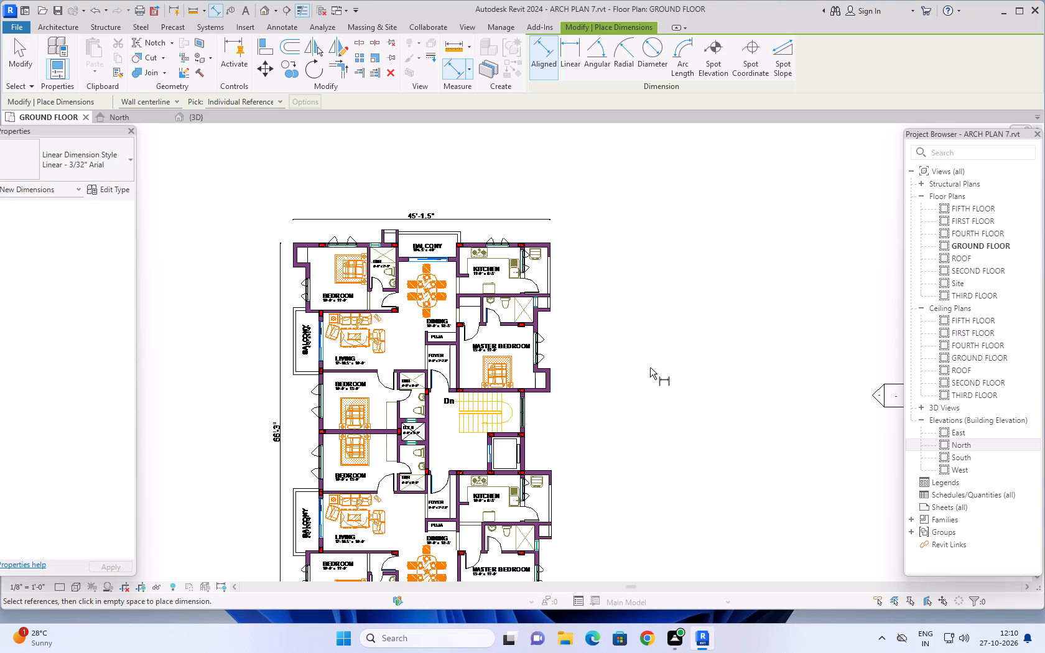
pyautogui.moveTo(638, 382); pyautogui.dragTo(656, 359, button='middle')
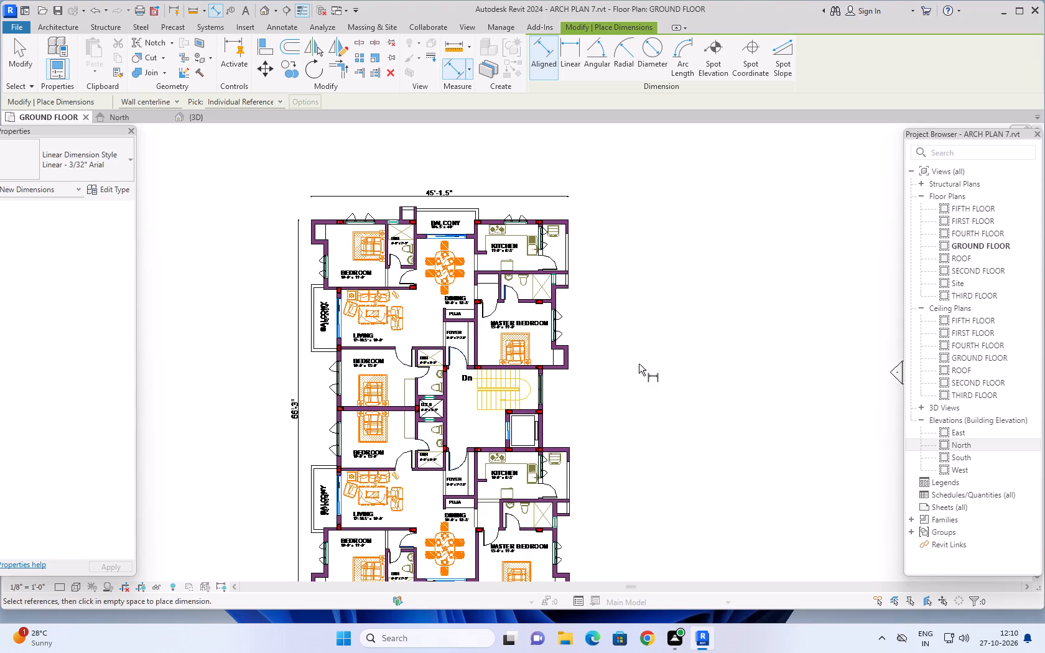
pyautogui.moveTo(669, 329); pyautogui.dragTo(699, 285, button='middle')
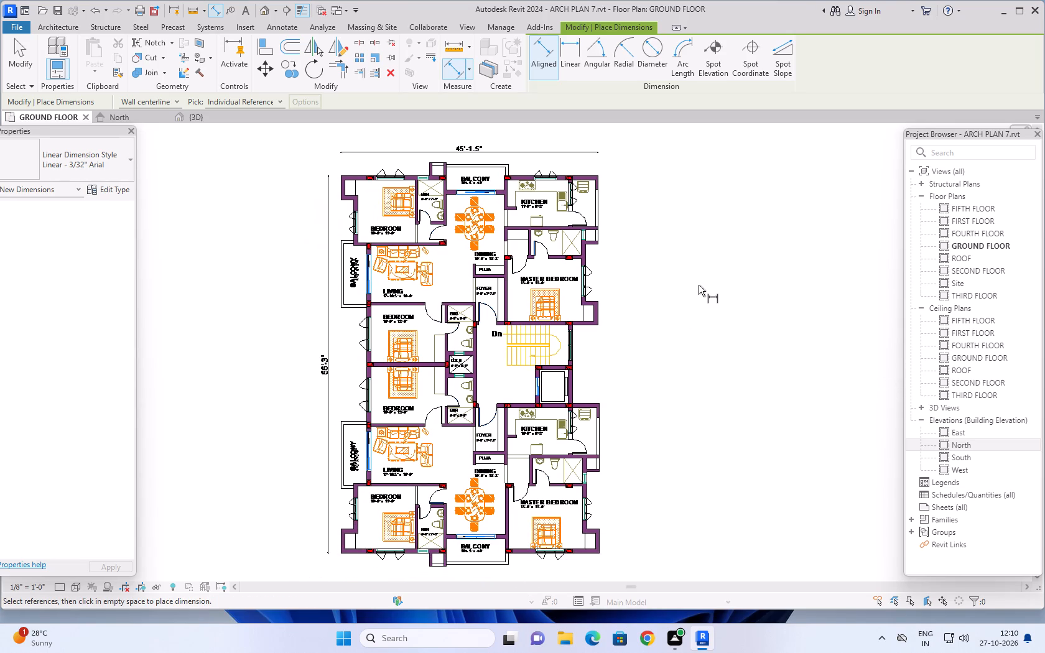
# Examine the whole ground-floor plan, checking both apartments' wall openings against the CAD doors and windows.
pyautogui.moveTo(671, 214); pyautogui.dragTo(688, 226, button='middle')
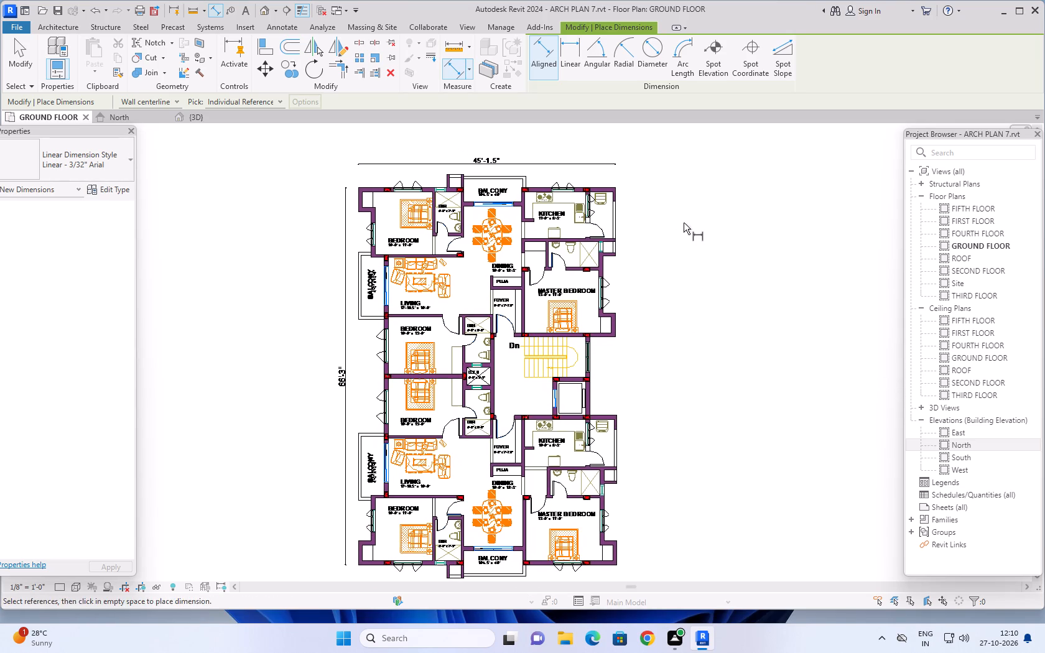
pyautogui.scroll(14, 504, 202)
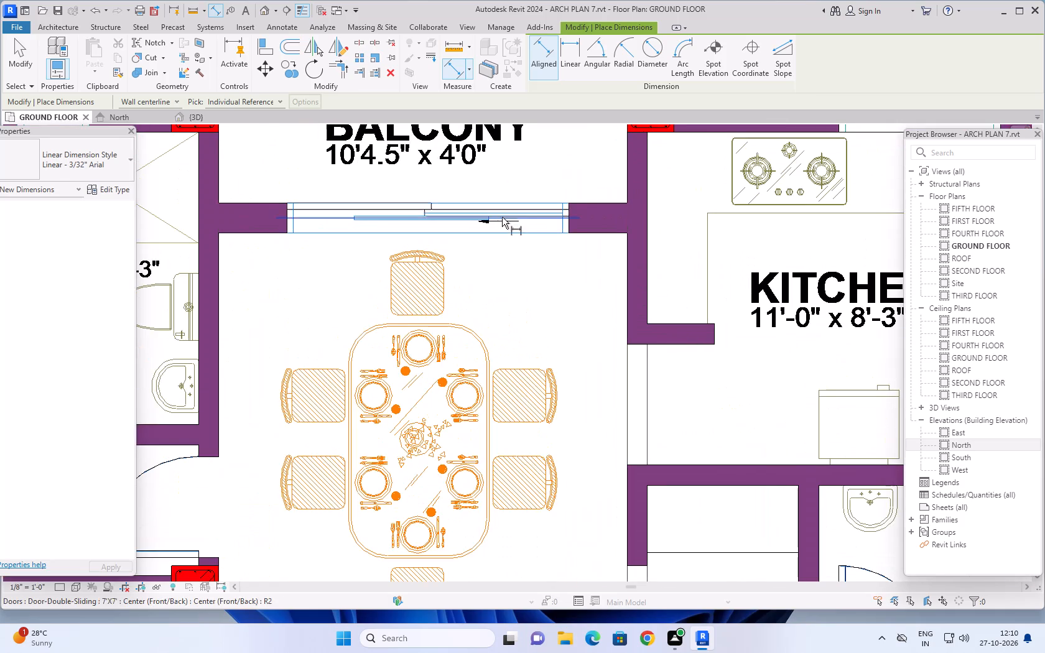
pyautogui.scroll(-10, 502, 234)
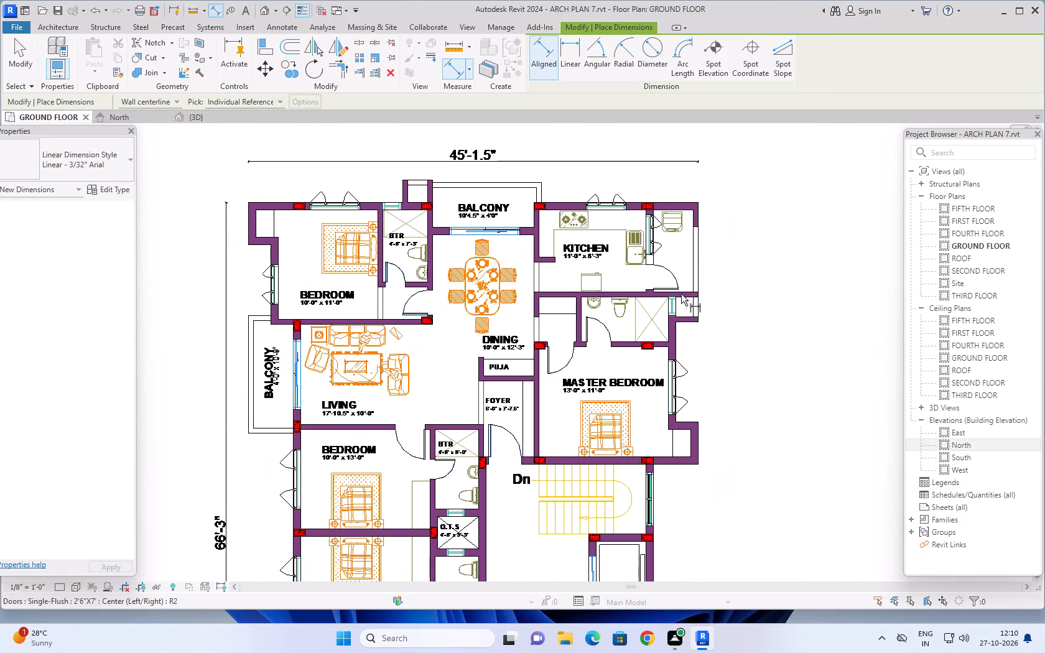
pyautogui.moveTo(731, 317); pyautogui.dragTo(745, 260, button='middle')
pyautogui.scroll(-3, 749, 266)
pyautogui.moveTo(768, 289); pyautogui.dragTo(727, 279, button='middle')
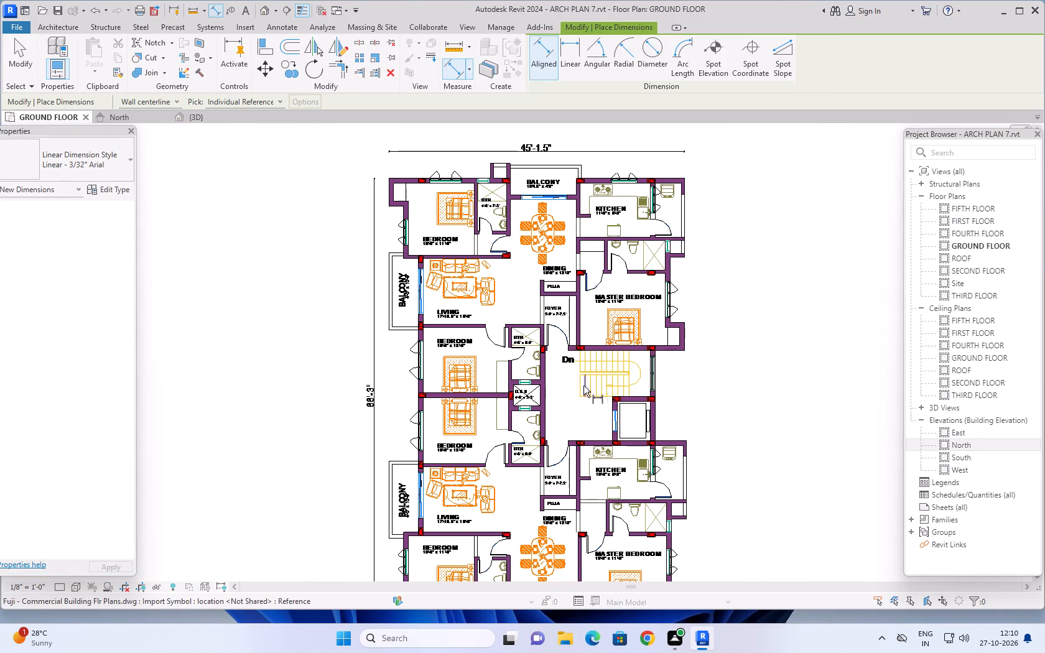
pyautogui.moveTo(705, 361); pyautogui.dragTo(676, 291, button='middle')
pyautogui.scroll(-1, 679, 301)
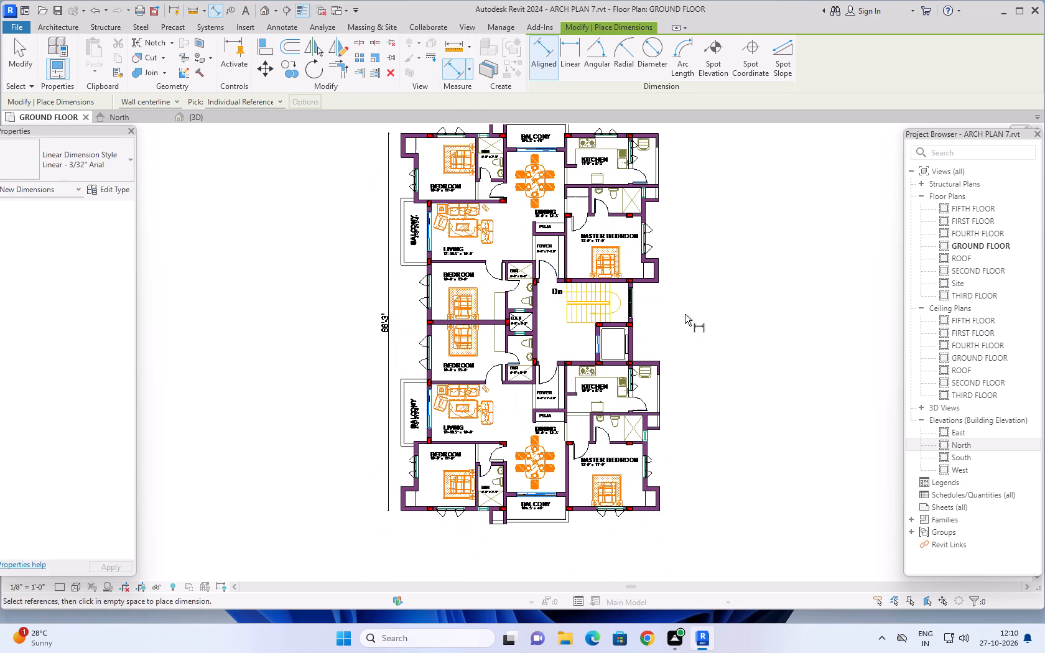
pyautogui.moveTo(685, 315); pyautogui.dragTo(667, 284, button='middle')
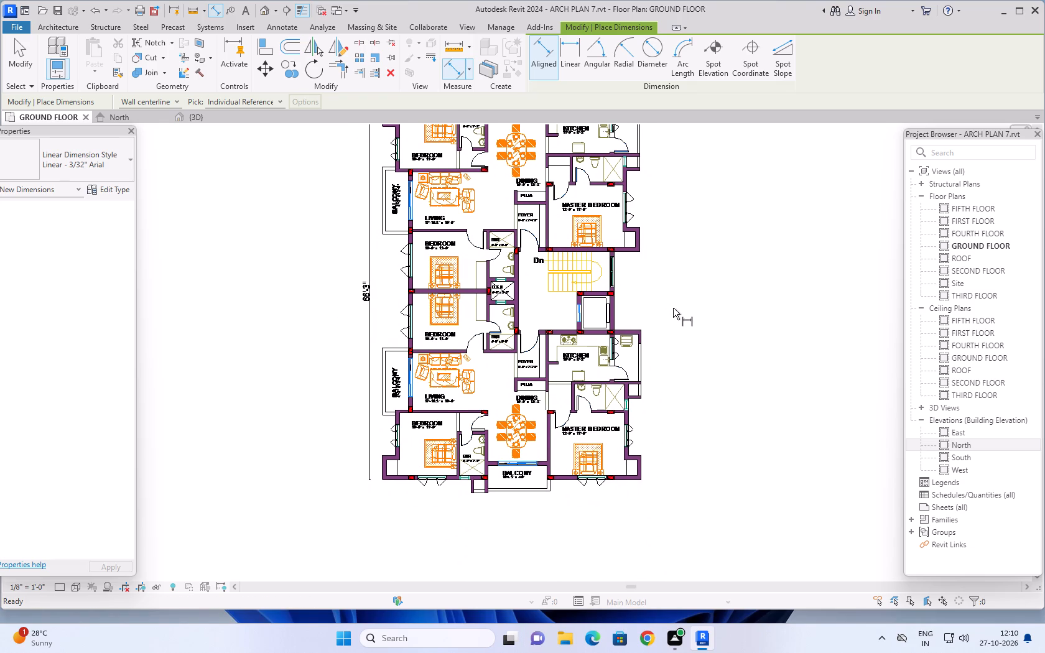
pyautogui.moveTo(699, 290); pyautogui.dragTo(690, 317, button='middle')
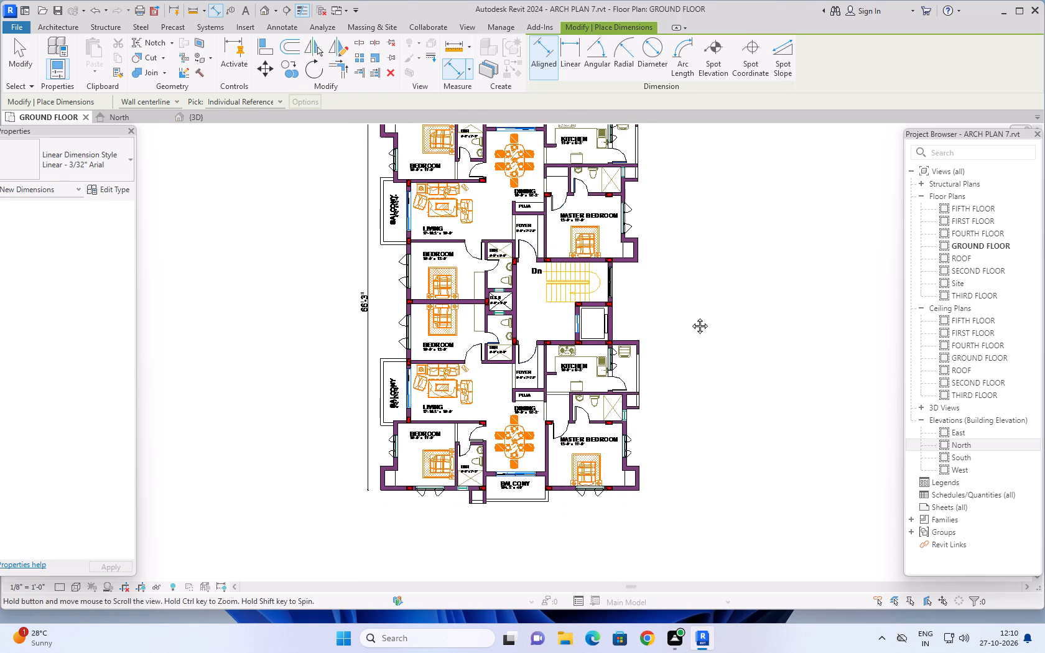
pyautogui.moveTo(690, 317); pyautogui.dragTo(673, 345, button='middle')
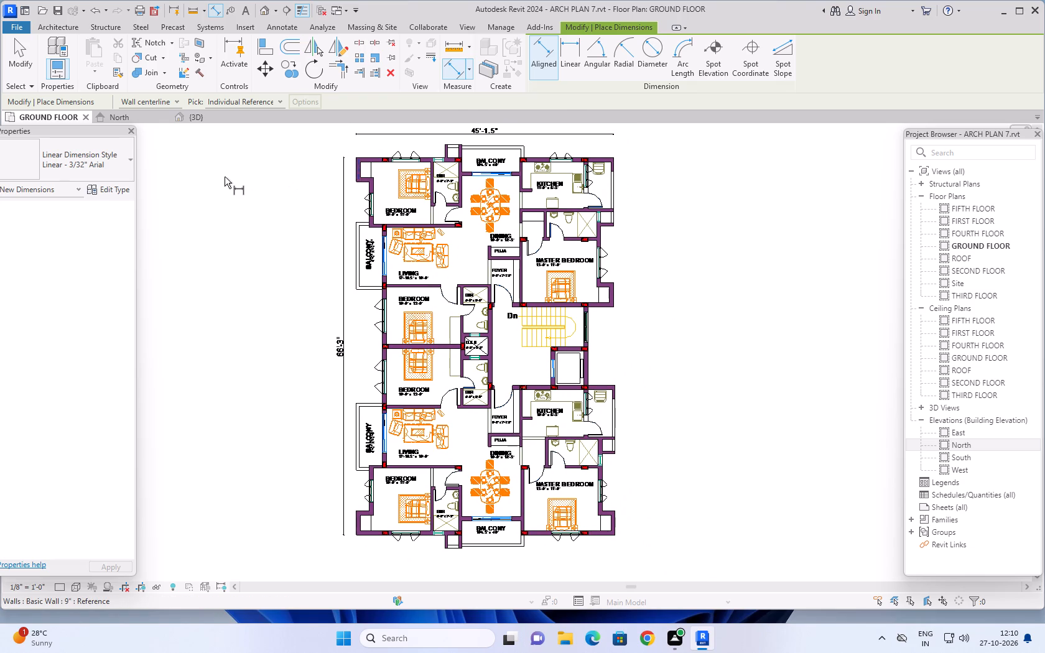
pyautogui.scroll(8, 460, 167)
pyautogui.scroll(-6, 487, 188)
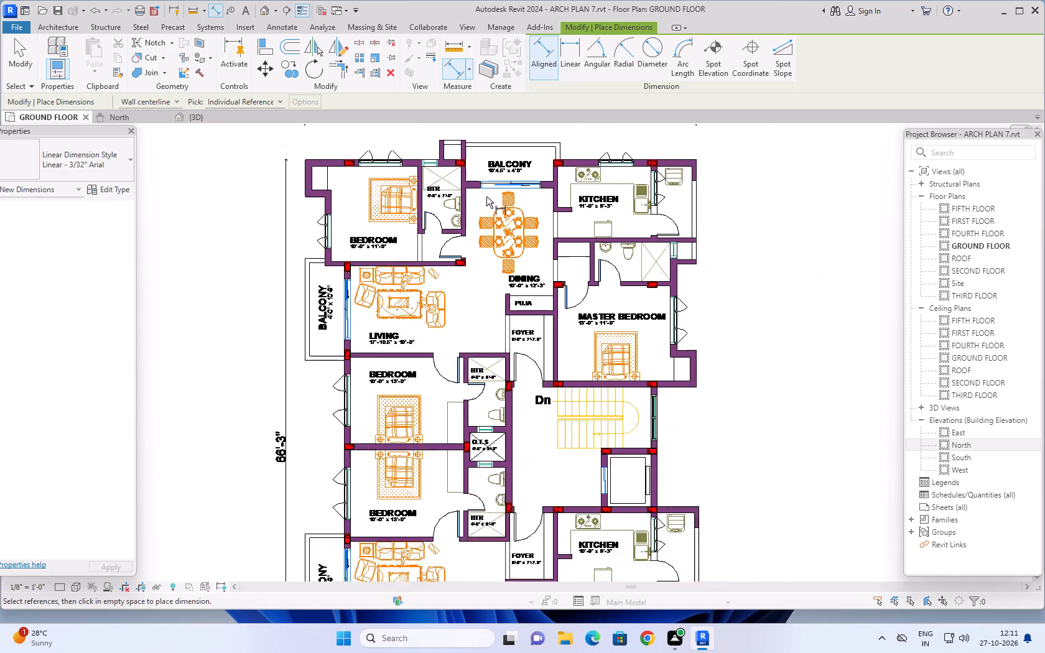
pyautogui.scroll(-2, 486, 199)
pyautogui.moveTo(697, 291); pyautogui.dragTo(689, 246, button='middle')
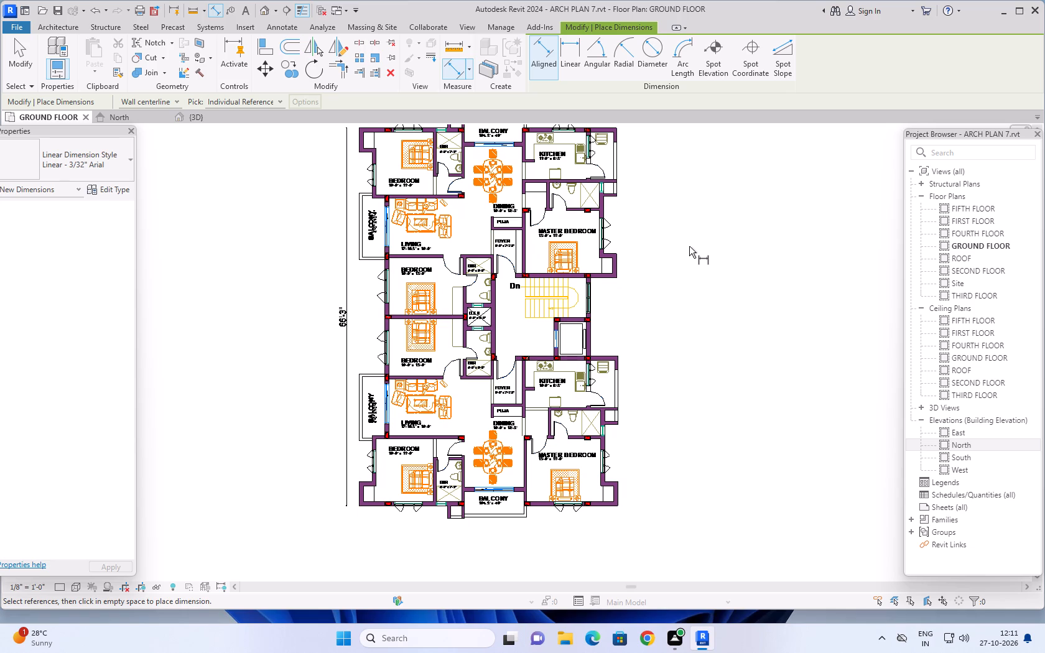
pyautogui.scroll(-2, 689, 246)
pyautogui.moveTo(699, 250); pyautogui.dragTo(681, 260, button='middle')
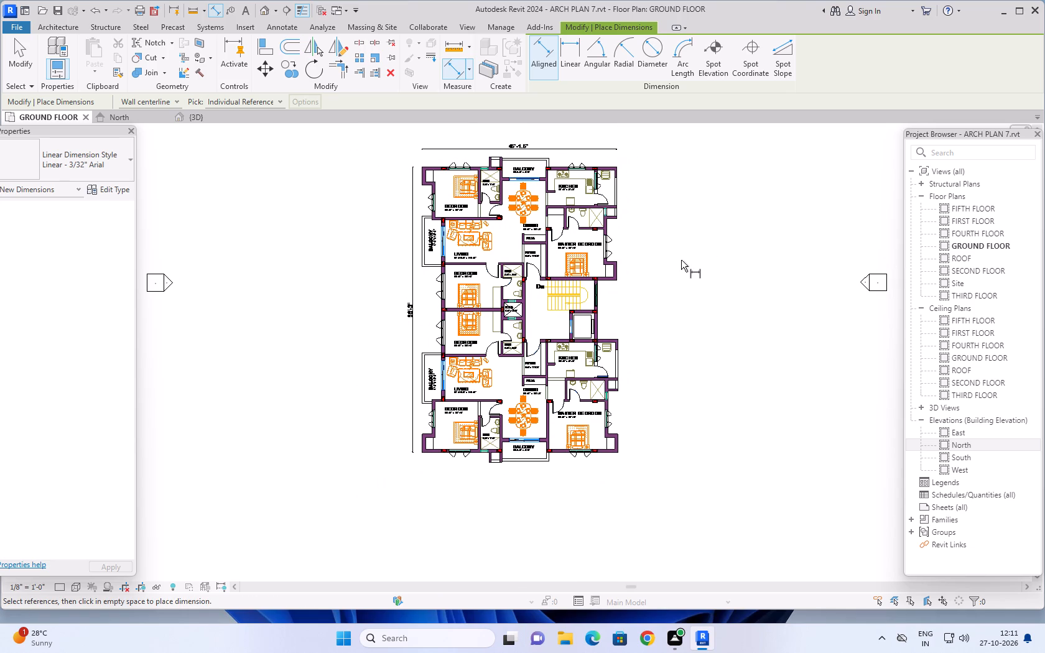
pyautogui.moveTo(695, 271); pyautogui.dragTo(680, 280, button='middle')
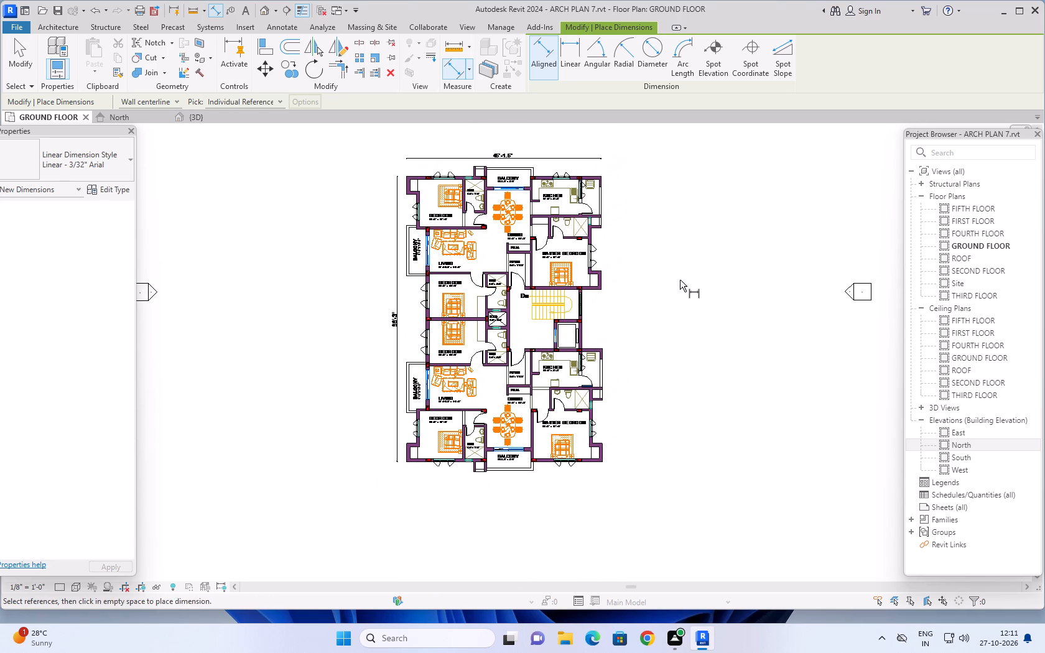
# Measure the width of the upper-apartment bathroom's north-wall window opening with an Aligned dimension, without placing it.
pyautogui.click(60, 25)
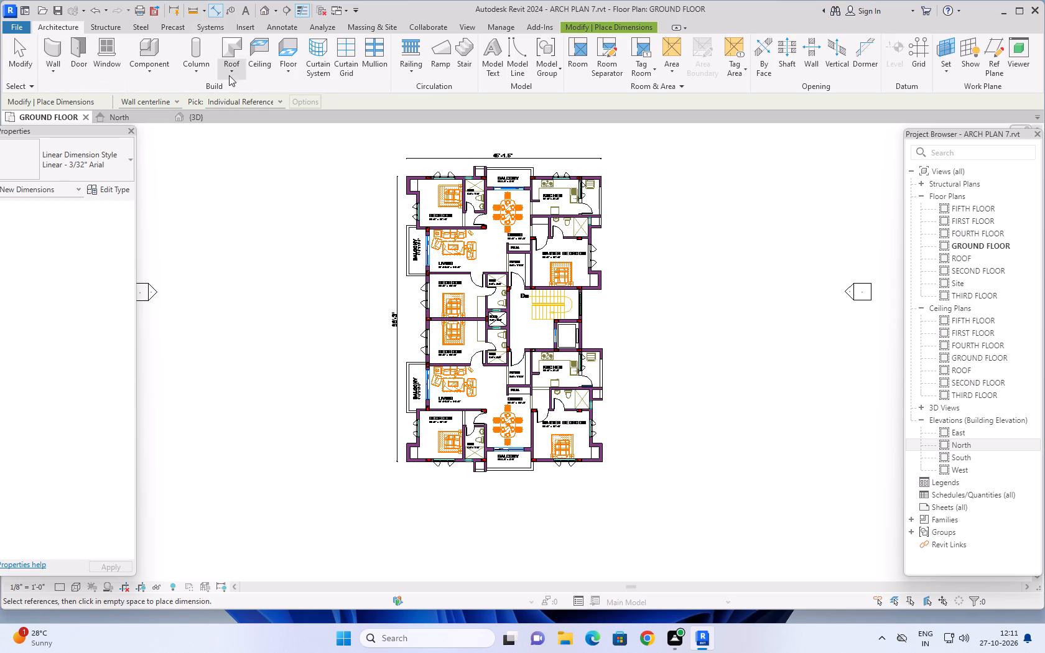
pyautogui.click(220, 7)
pyautogui.scroll(8, 434, 132)
pyautogui.scroll(4, 503, 234)
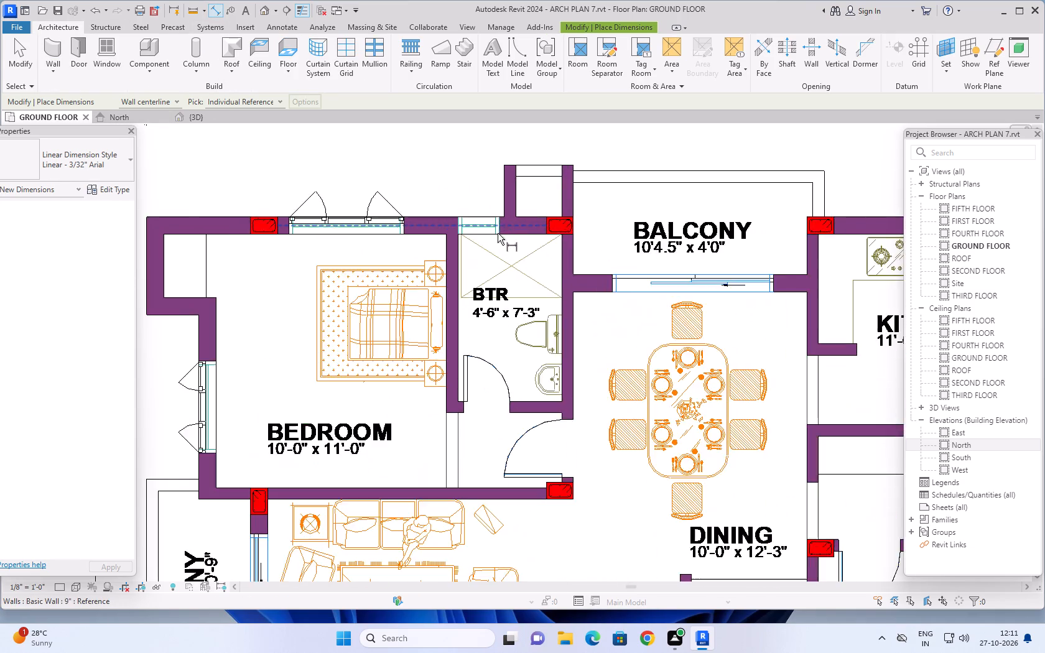
pyautogui.scroll(9, 498, 233)
pyautogui.click(404, 216)
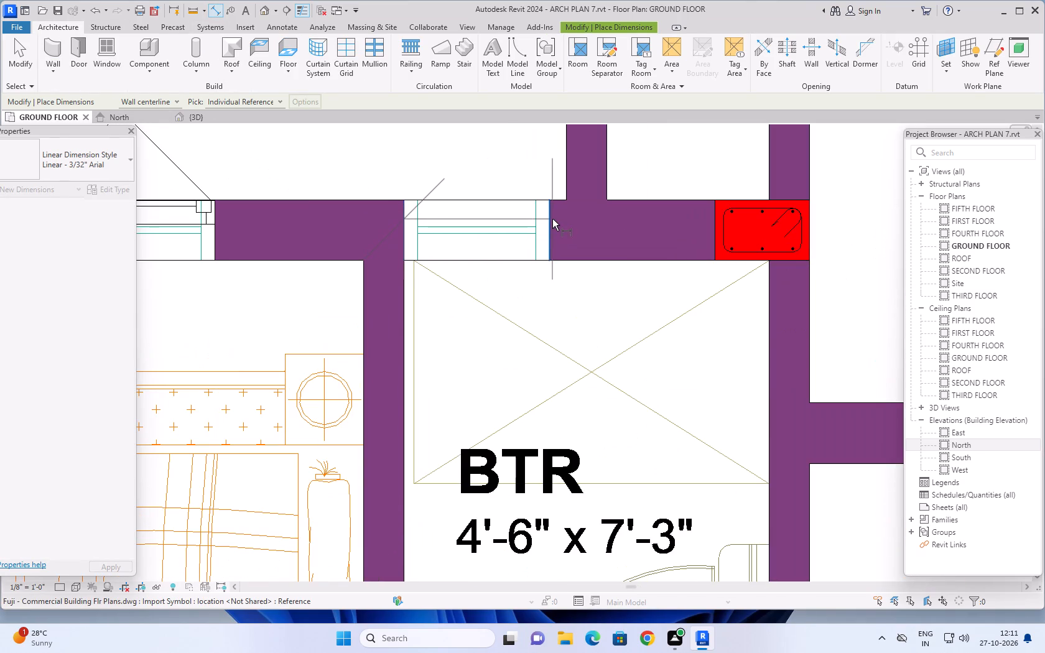
pyautogui.click(549, 219)
pyautogui.scroll(-4, 542, 190)
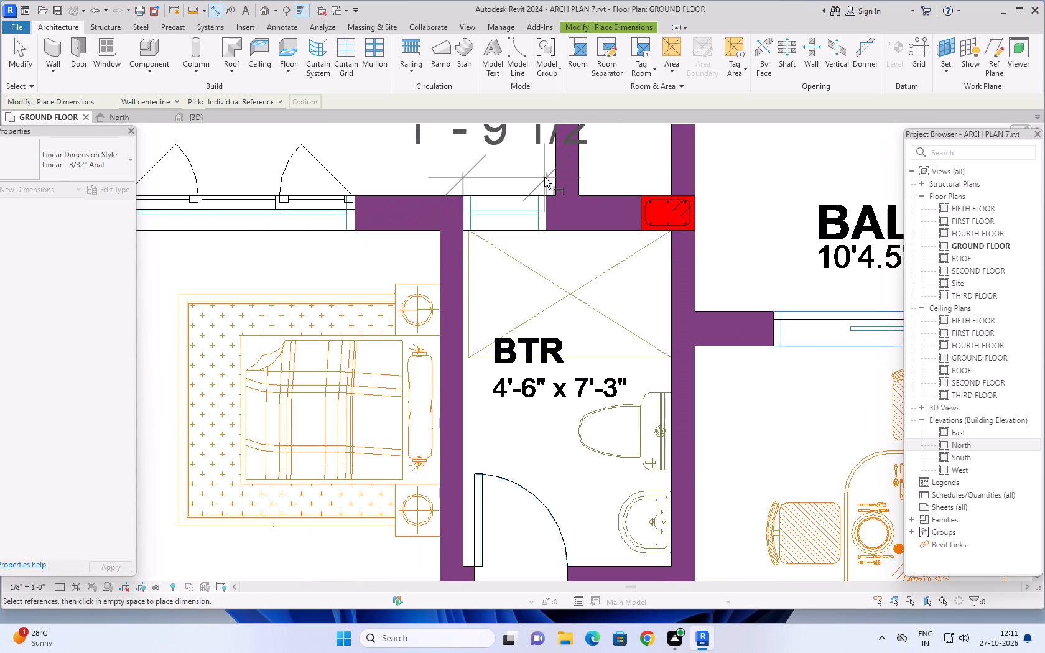
pyautogui.moveTo(544, 177); pyautogui.dragTo(499, 297, button='middle')
pyautogui.press('Escape')
pyautogui.moveTo(518, 308); pyautogui.dragTo(510, 311, button='middle')
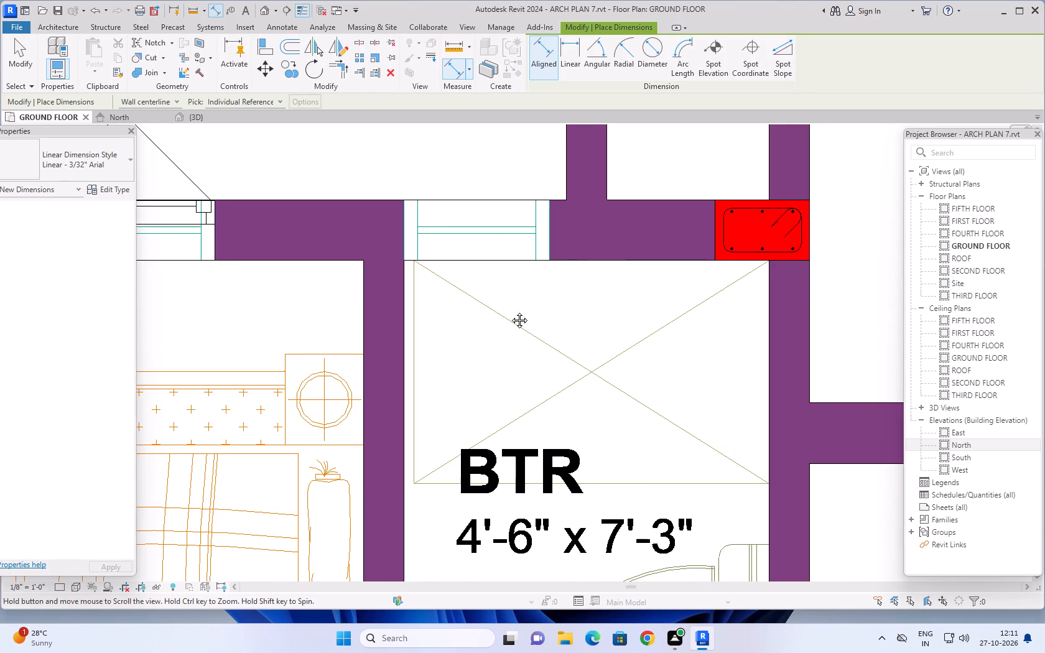
pyautogui.moveTo(510, 311); pyautogui.dragTo(448, 410, button='middle')
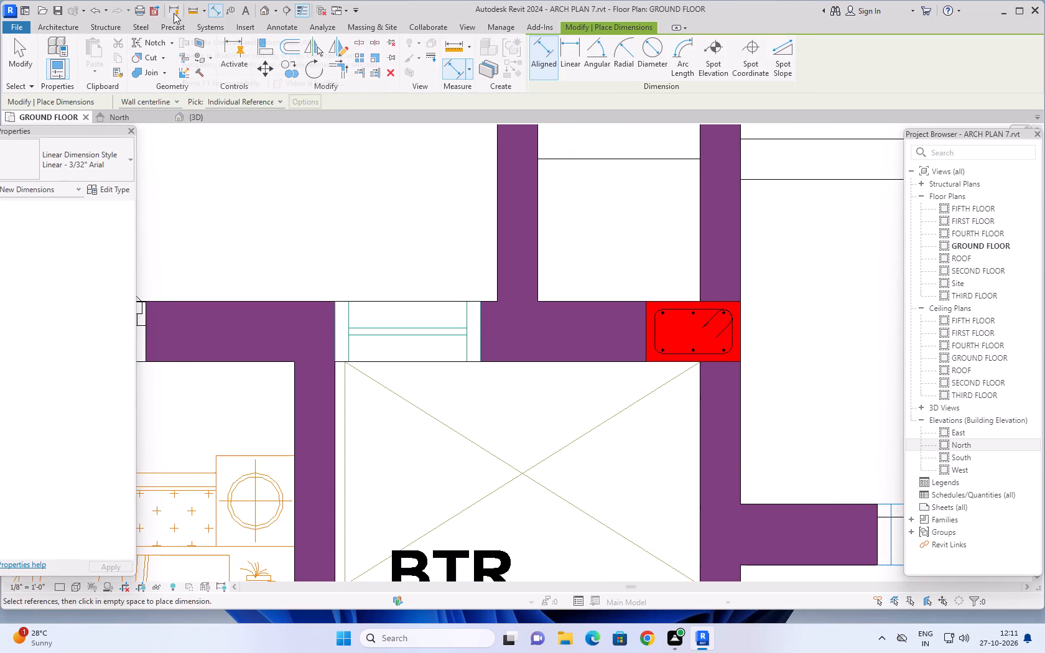
# Activate controls and dimensions, and remeasure the same bathroom window opening's width with an Aligned dimension, without placing it.
pyautogui.click(174, 6)
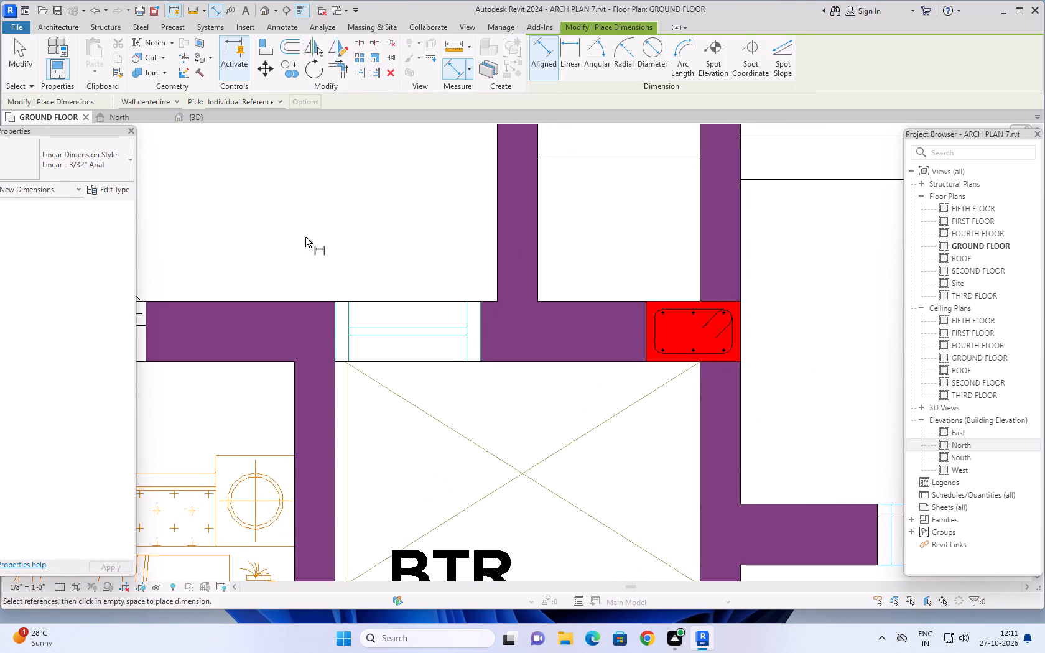
pyautogui.scroll(4, 330, 262)
pyautogui.scroll(3, 373, 304)
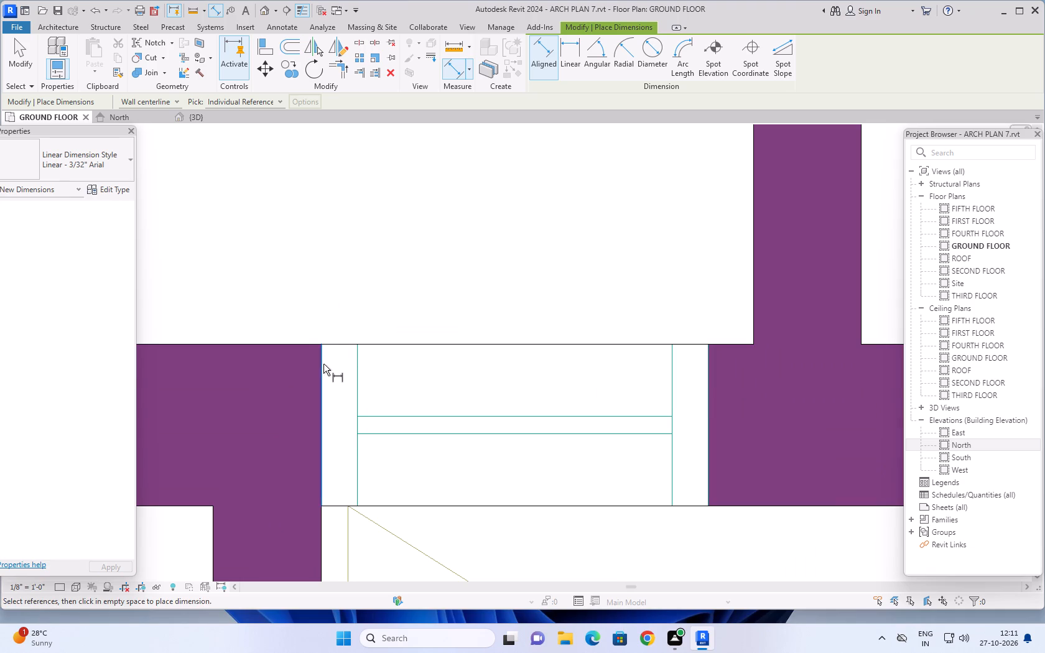
pyautogui.click(323, 364)
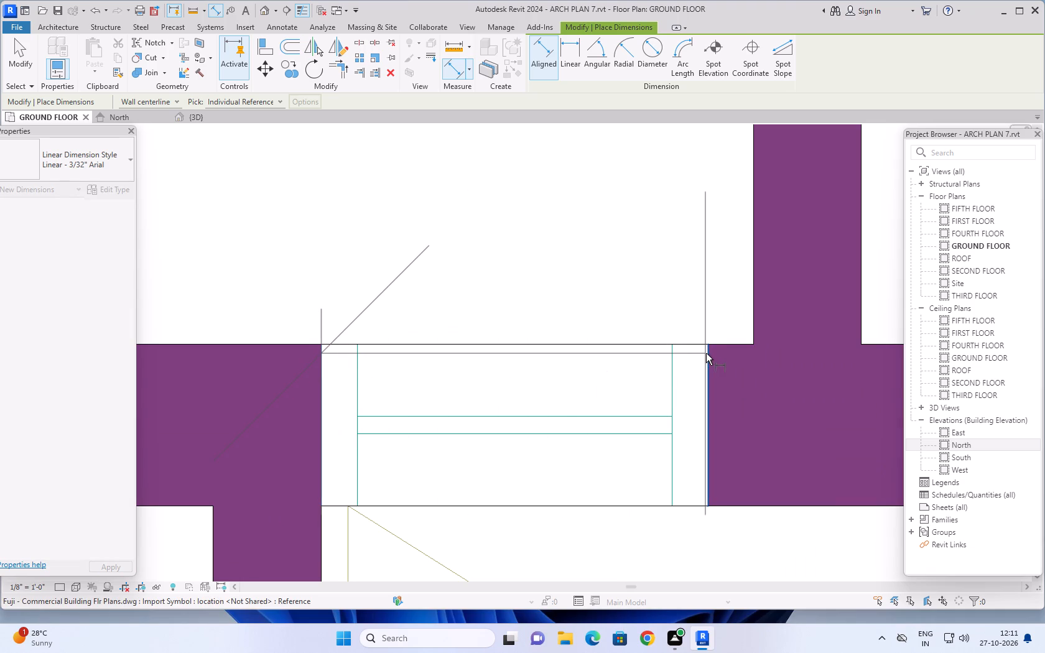
pyautogui.click(707, 353)
pyautogui.scroll(-4, 686, 295)
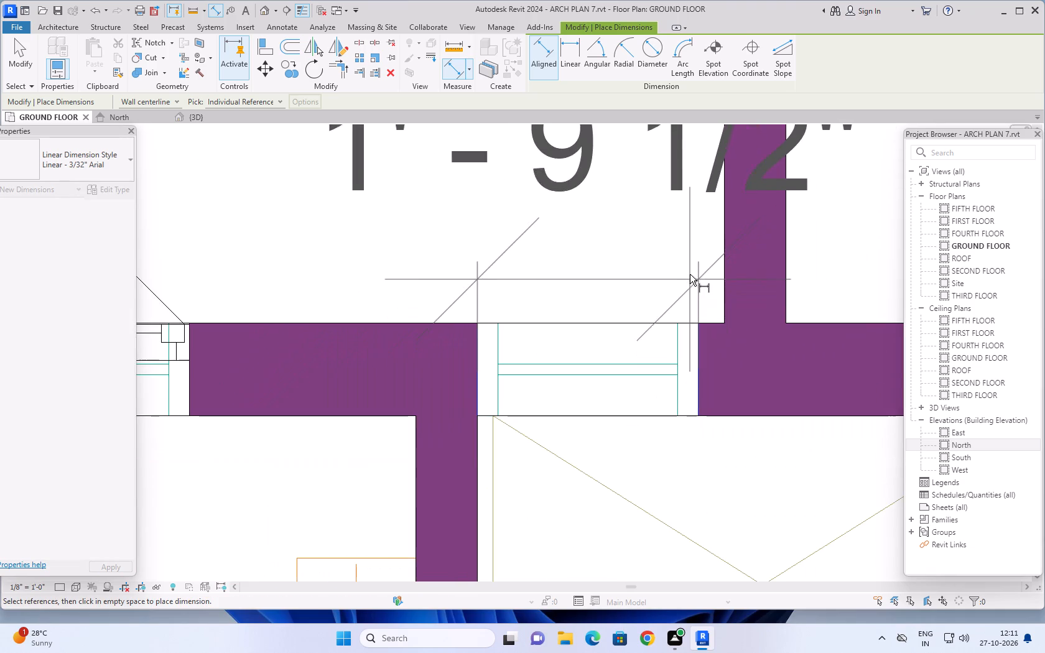
pyautogui.scroll(-3, 690, 274)
pyautogui.moveTo(694, 270); pyautogui.dragTo(659, 337, button='middle')
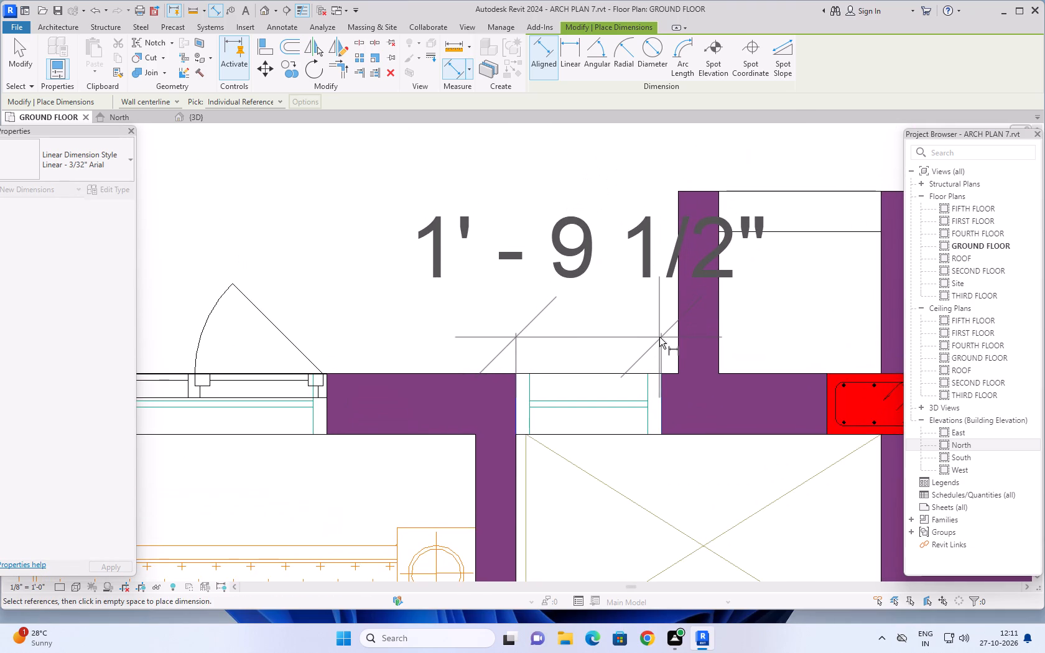
pyautogui.press('Escape')
pyautogui.scroll(-14, 524, 257)
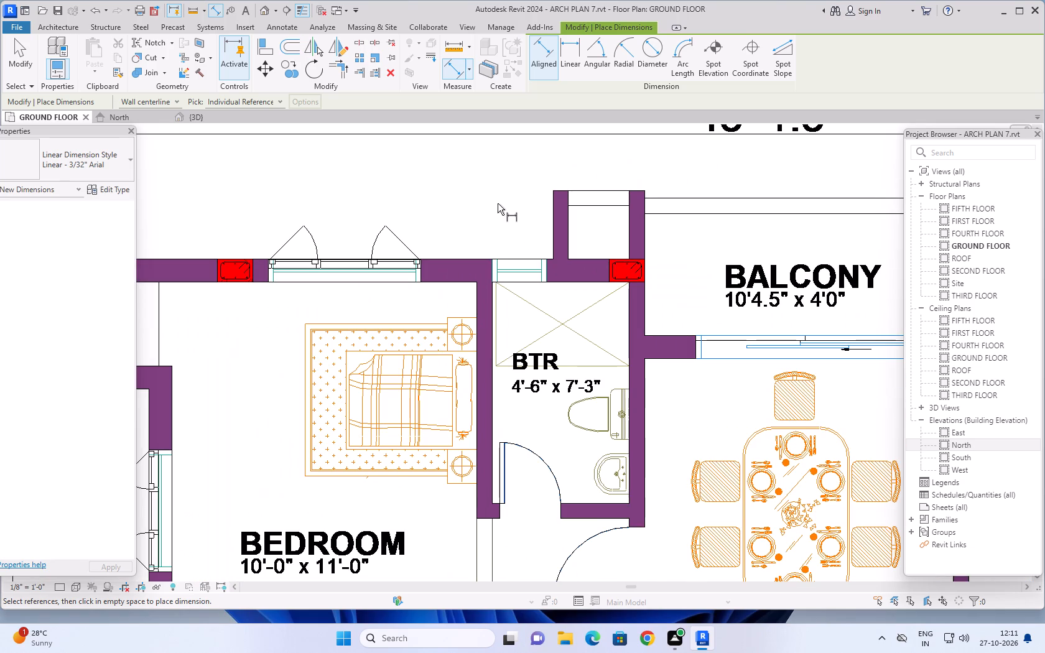
pyautogui.moveTo(496, 195); pyautogui.dragTo(501, 234, button='middle')
pyautogui.scroll(-1, 501, 234)
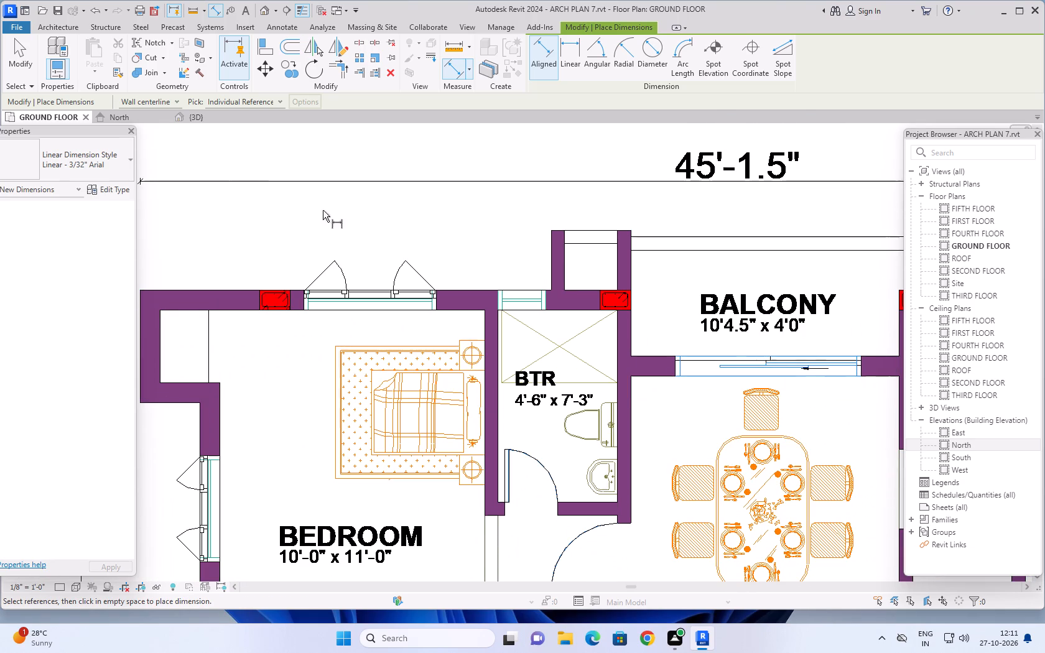
# Using the Window tool, duplicate the Fixed 16" x 24" window type under the name 1'9.5"X2'.
pyautogui.click(69, 27)
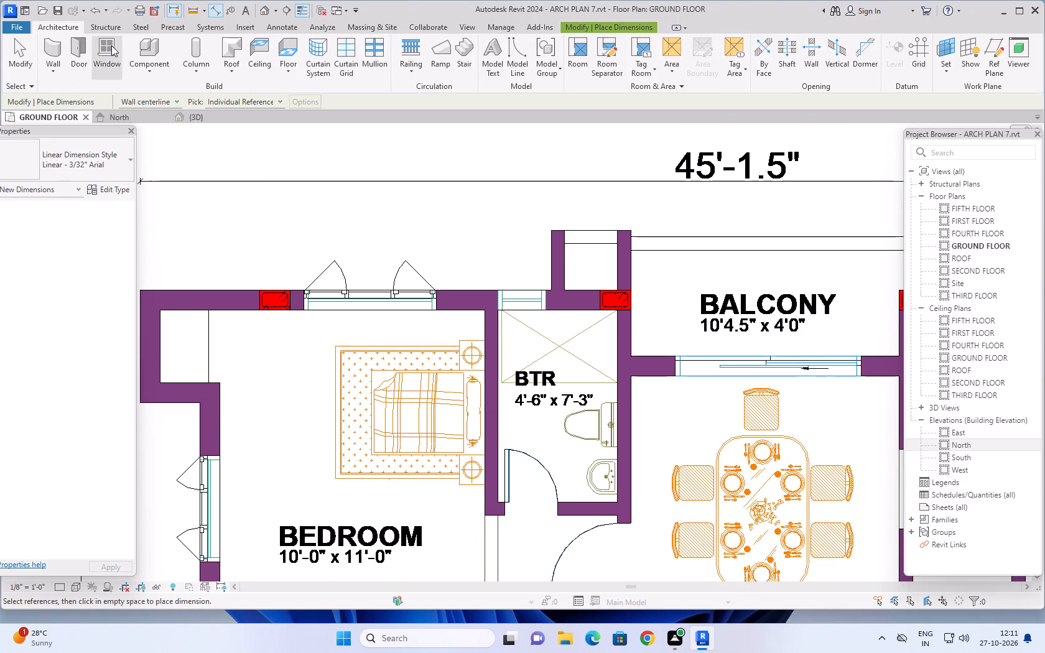
pyautogui.click(111, 45)
pyautogui.click(128, 158)
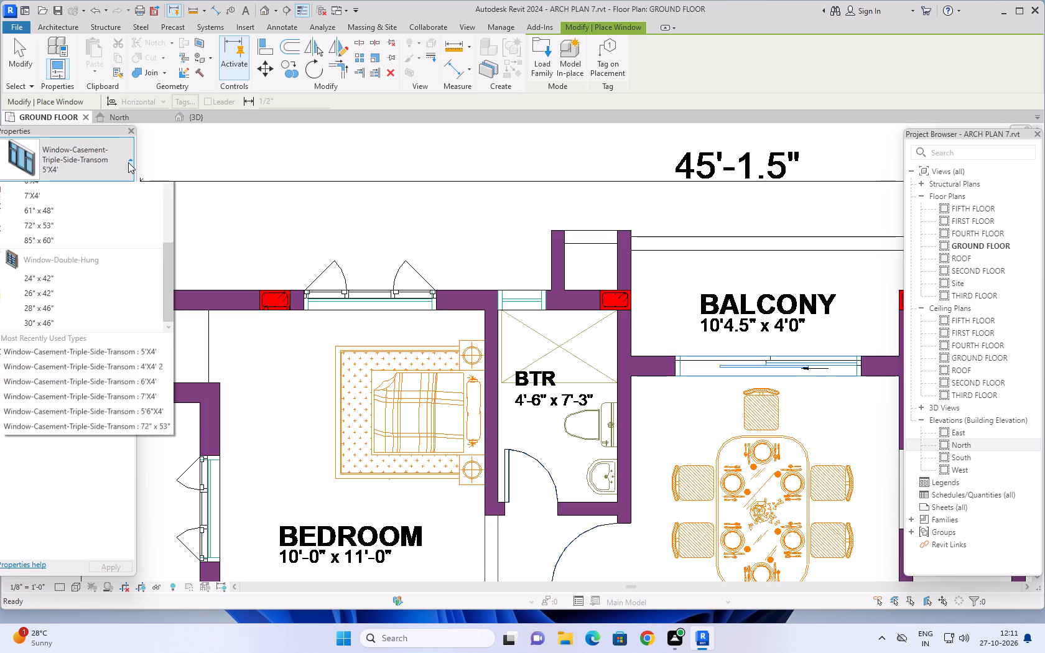
pyautogui.scroll(-4, 77, 317)
pyautogui.scroll(2, 81, 337)
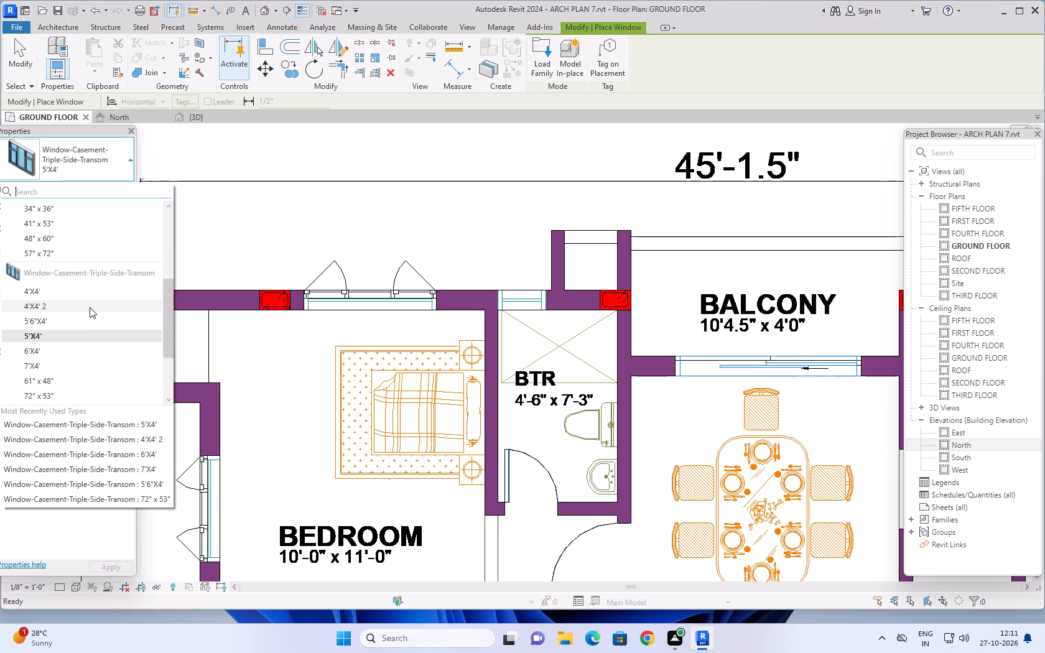
pyautogui.scroll(5, 90, 307)
pyautogui.scroll(-2, 90, 307)
pyautogui.scroll(2, 90, 307)
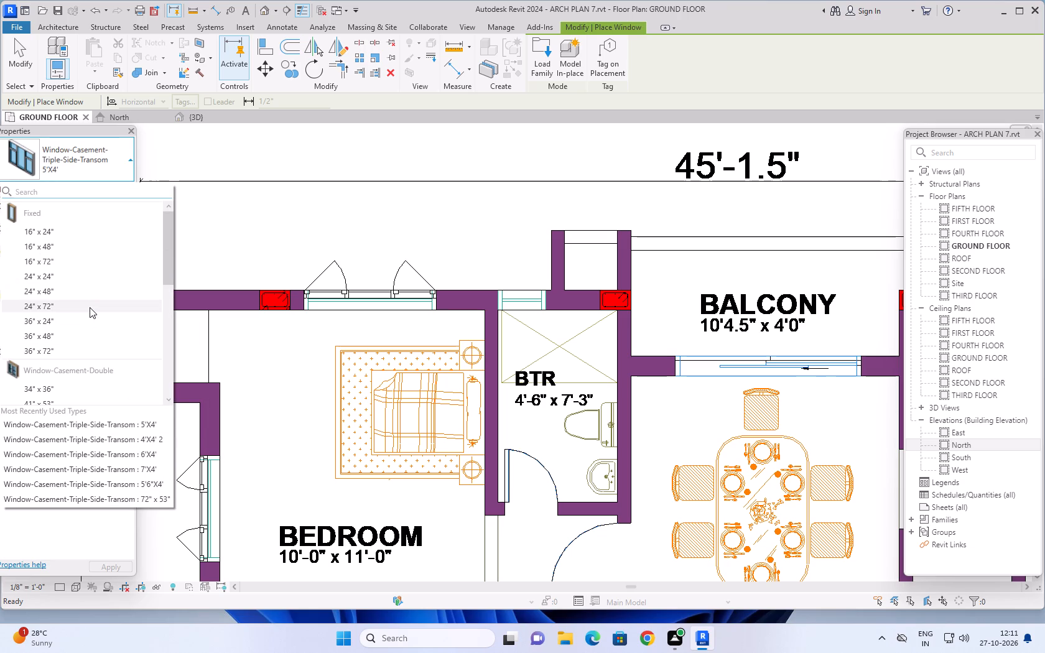
pyautogui.scroll(4, 90, 307)
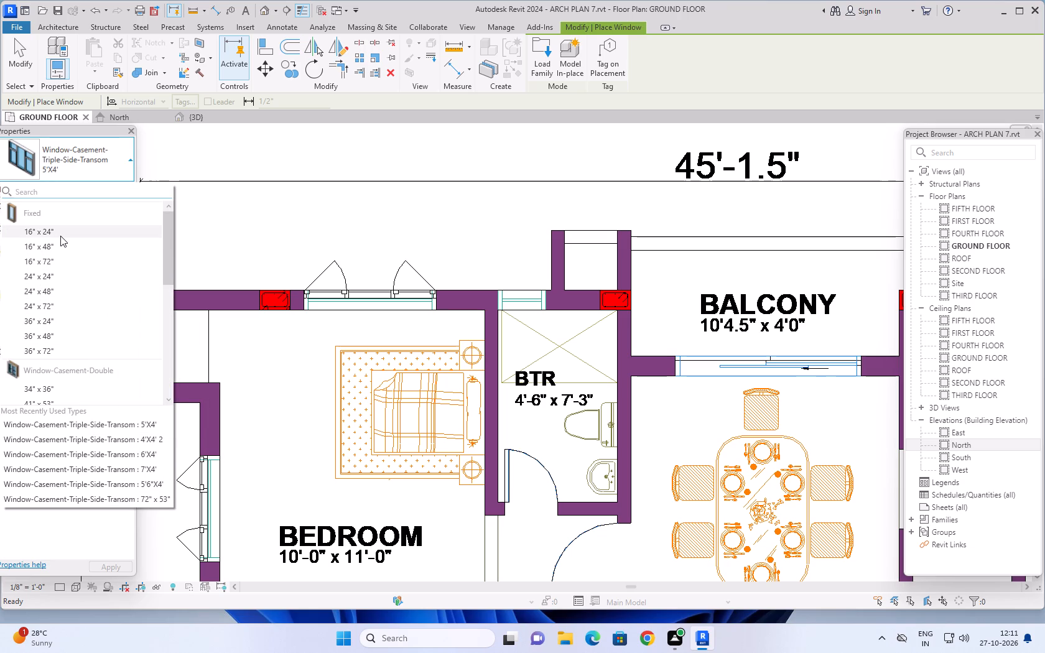
pyautogui.click(60, 236)
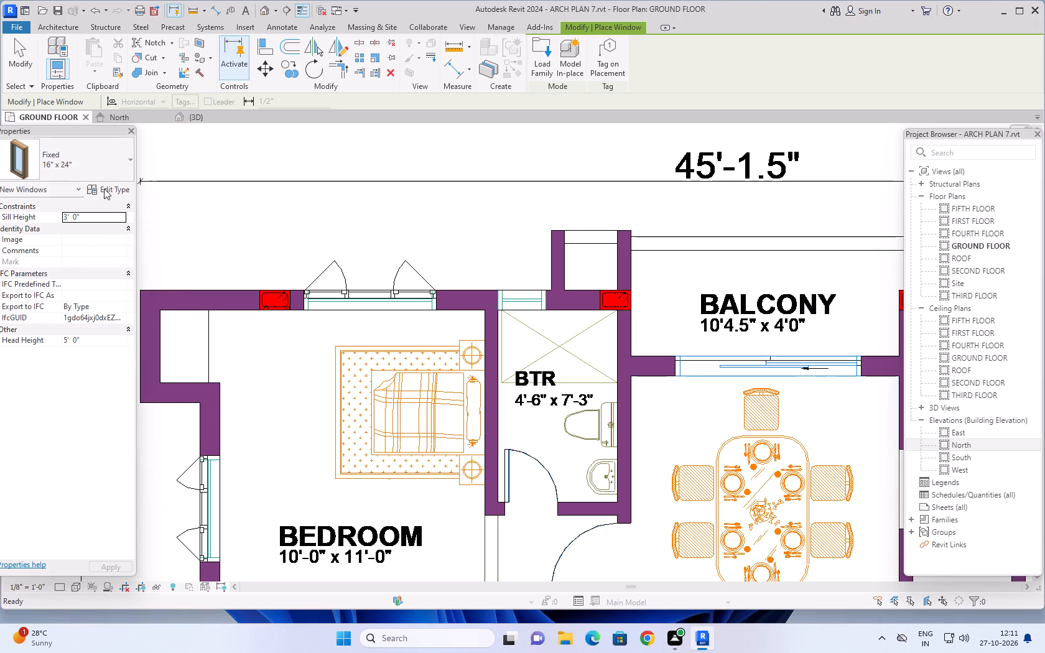
pyautogui.click(105, 192)
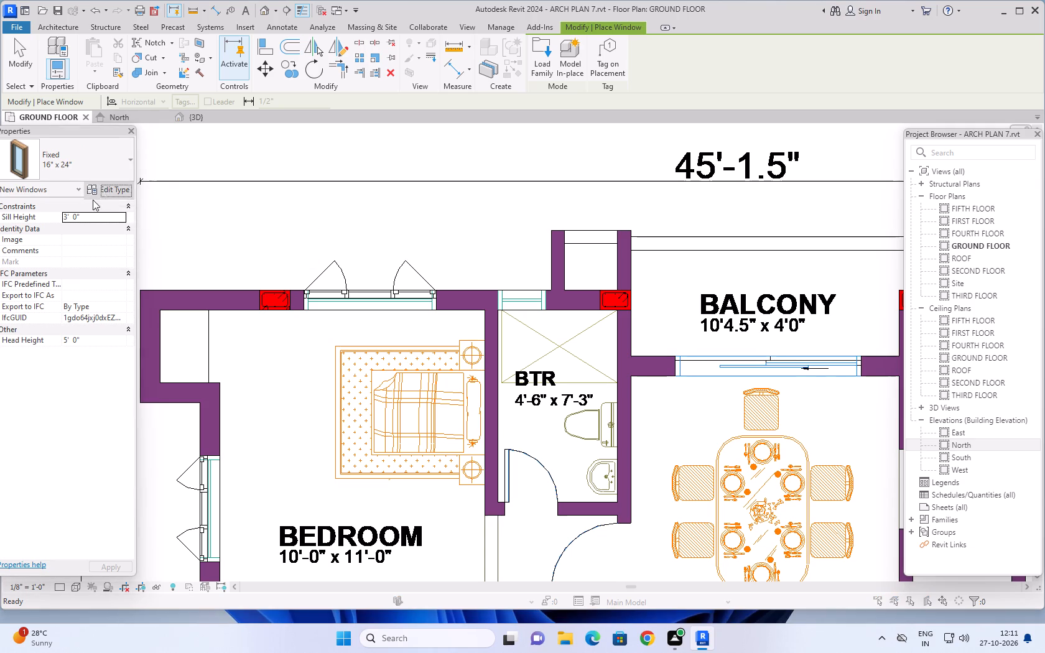
pyautogui.click(814, 173)
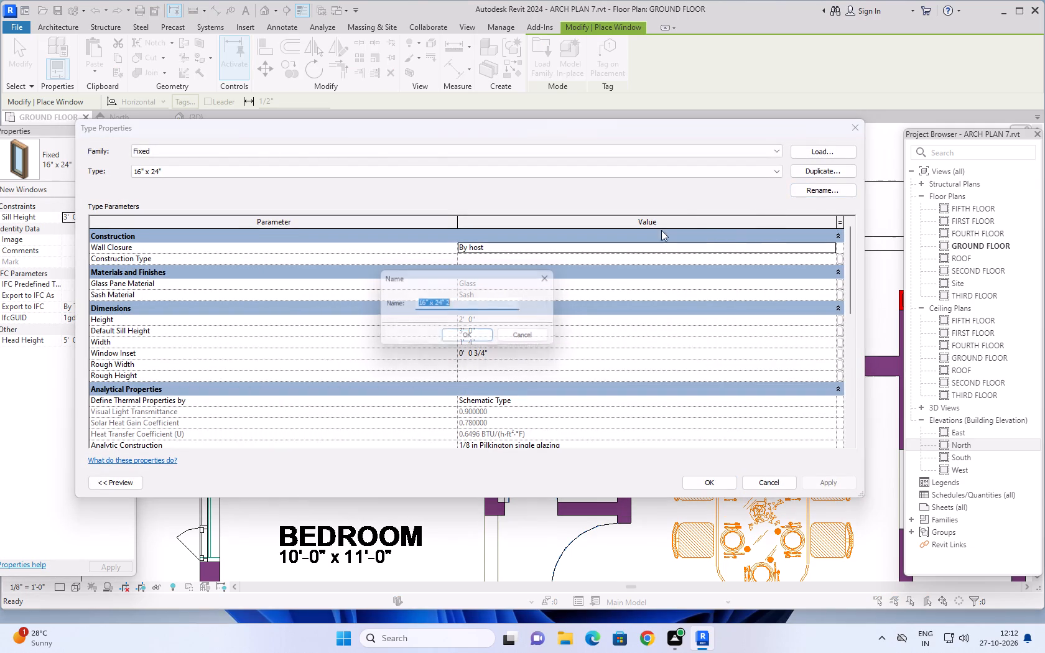
pyautogui.write('1\'9.5"')
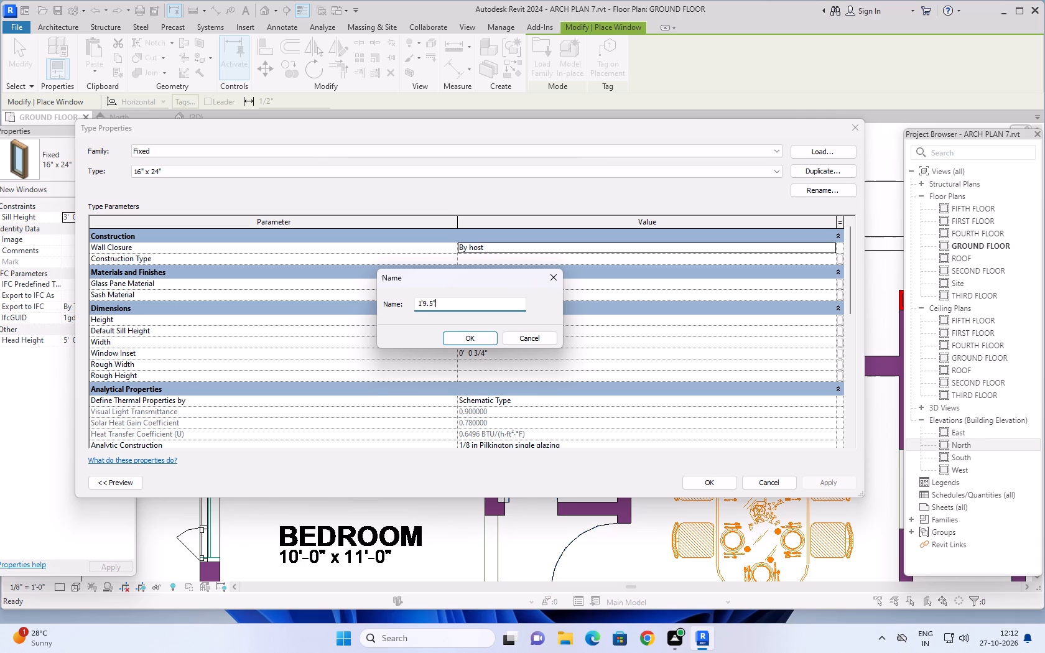
pyautogui.press('x')
pyautogui.press('2')
pyautogui.press("'")
pyautogui.press('Return')
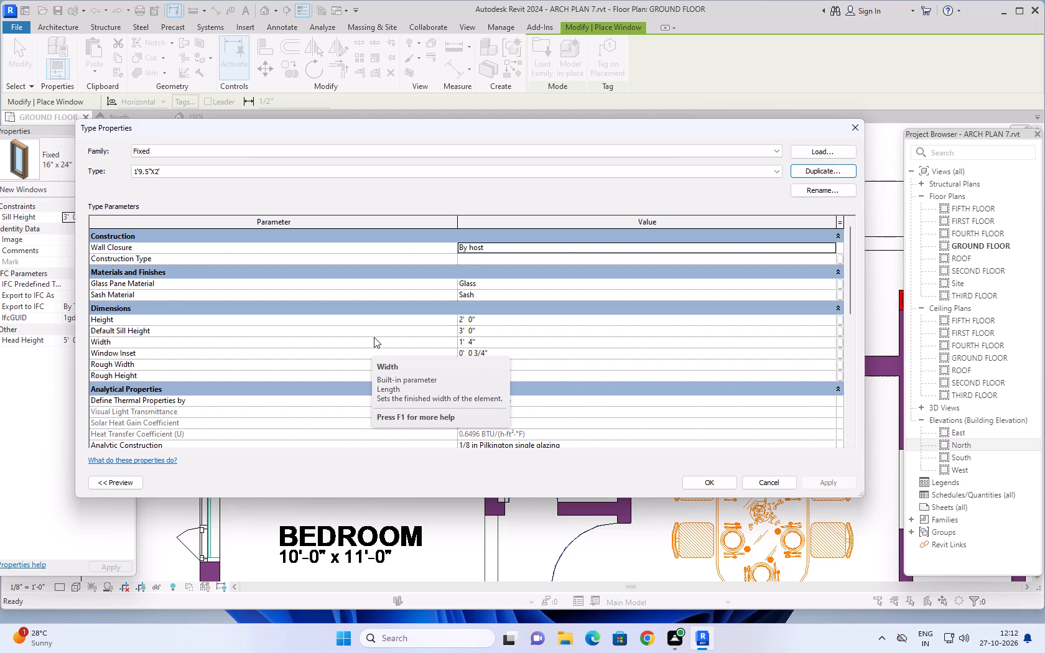
# Set the 1'9.5"X2' window type's width to 1'9.5" and its default sill height to 7'.
pyautogui.click(484, 342)
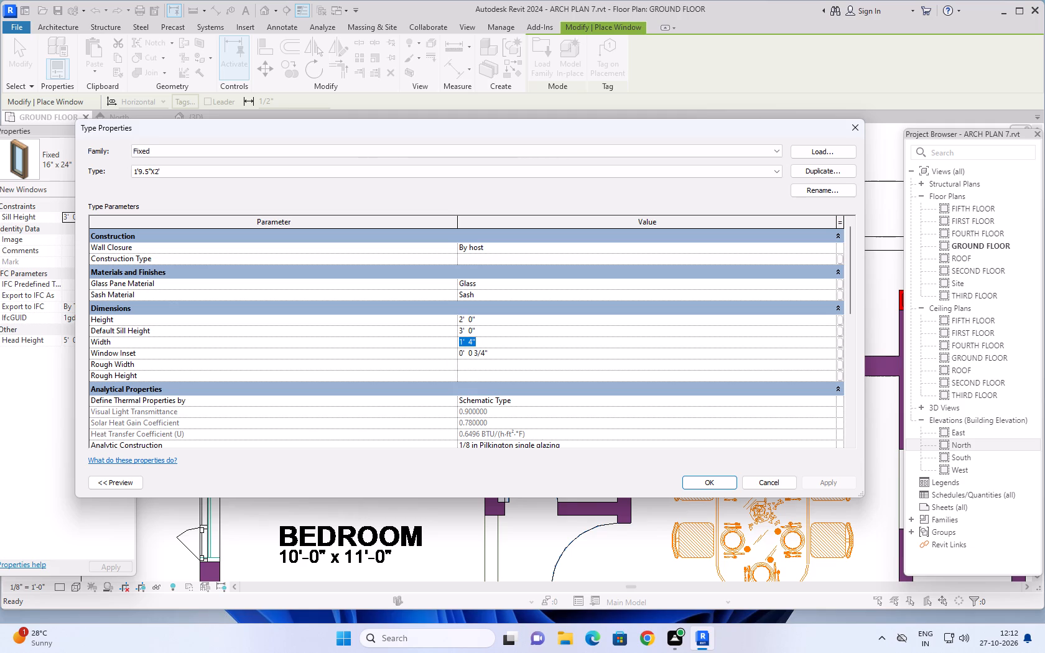
pyautogui.write('1\'9.5"')
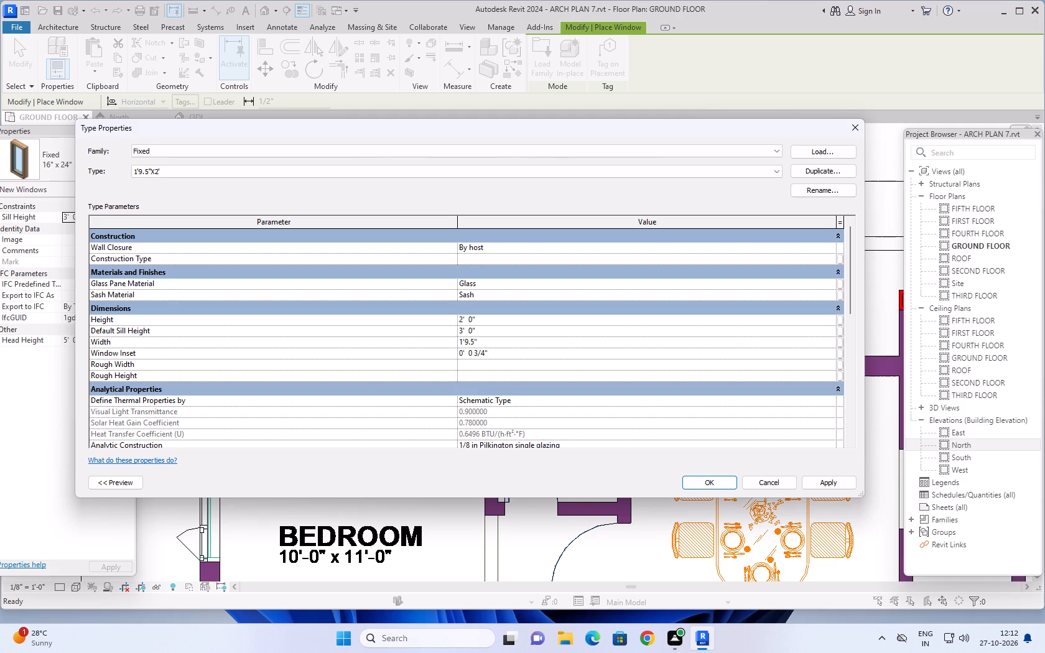
pyautogui.click(483, 331)
pyautogui.write("7'")
pyautogui.press('Return')
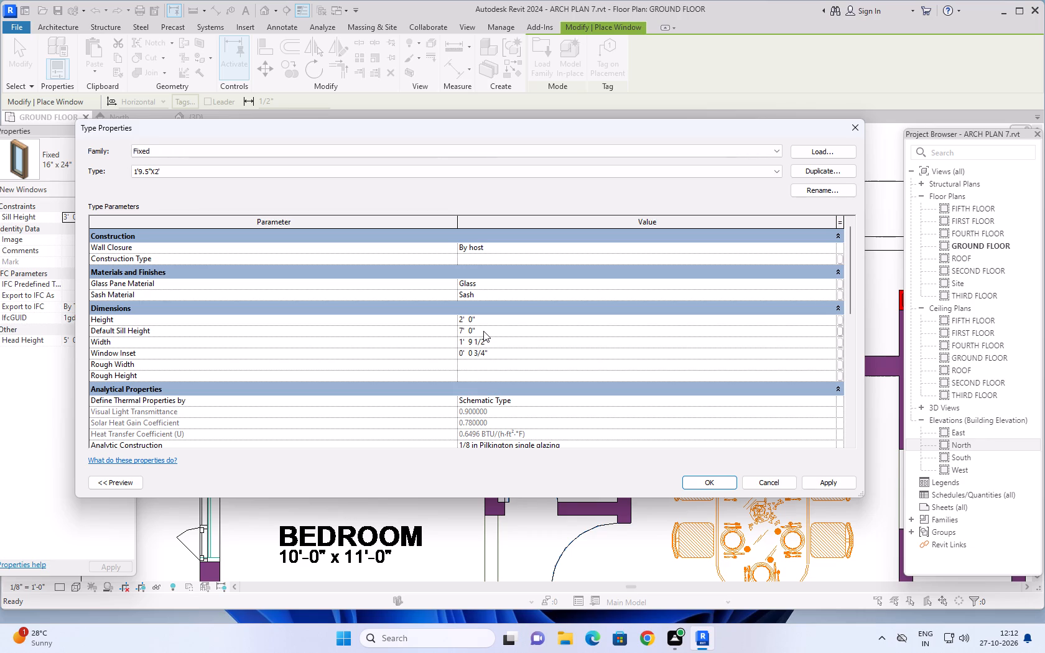
pyautogui.scroll(-10, 456, 360)
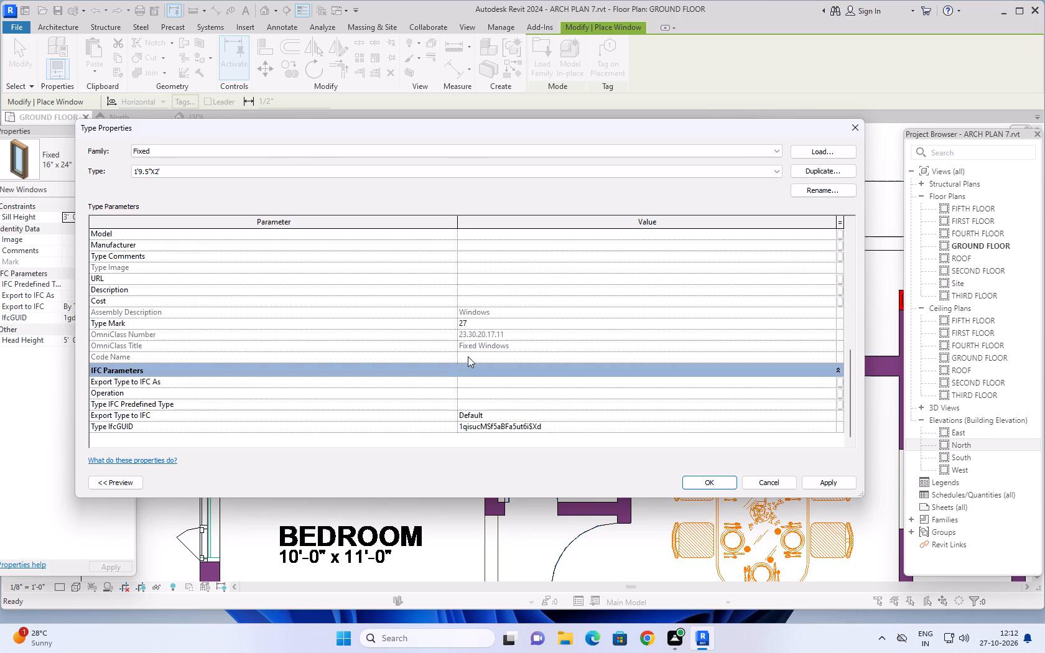
pyautogui.scroll(5, 468, 356)
pyautogui.scroll(-18, 468, 357)
pyautogui.scroll(12, 468, 359)
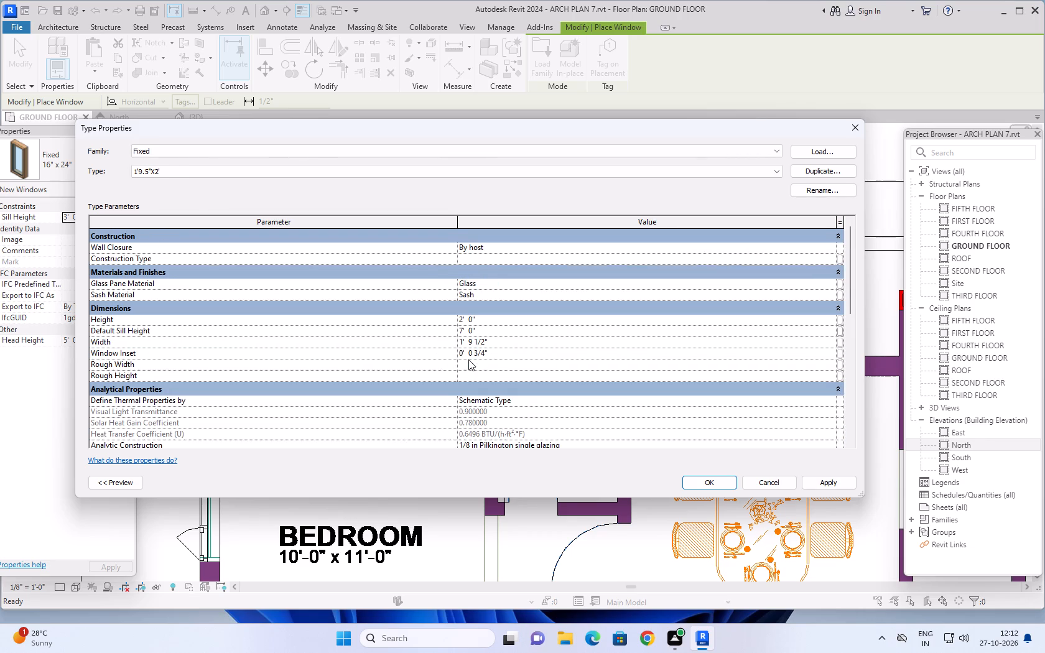
pyautogui.scroll(9, 468, 359)
pyautogui.click(829, 482)
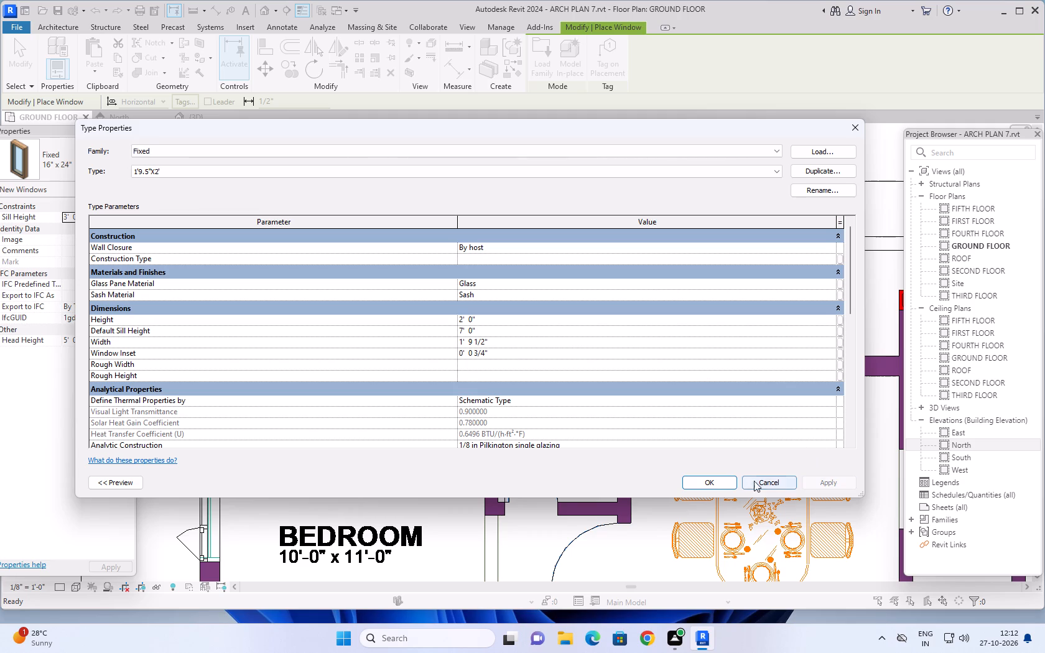
pyautogui.click(714, 481)
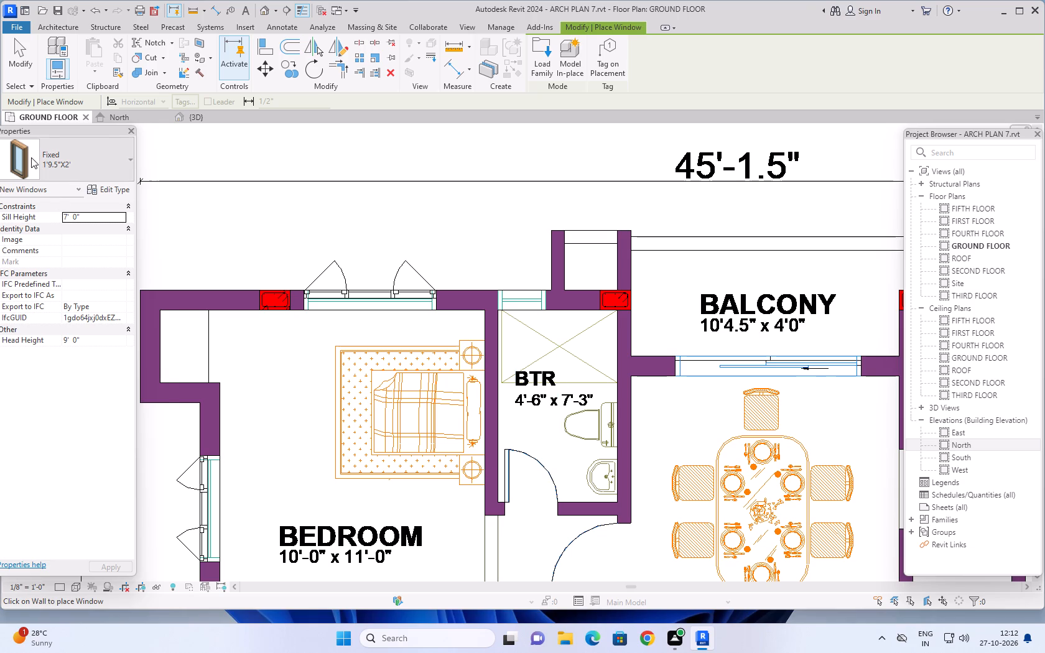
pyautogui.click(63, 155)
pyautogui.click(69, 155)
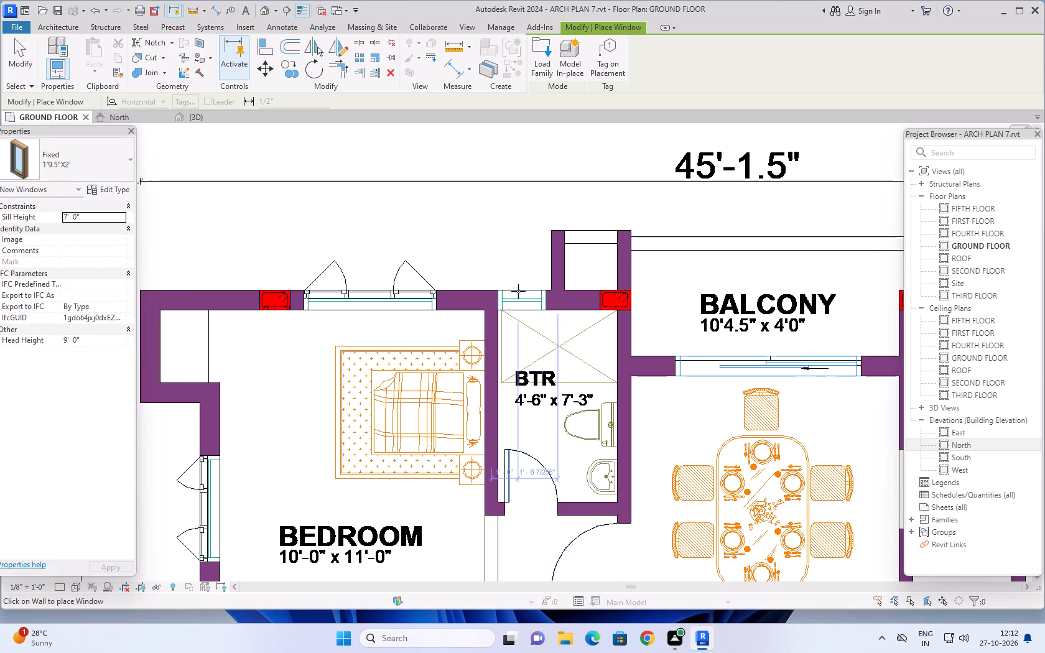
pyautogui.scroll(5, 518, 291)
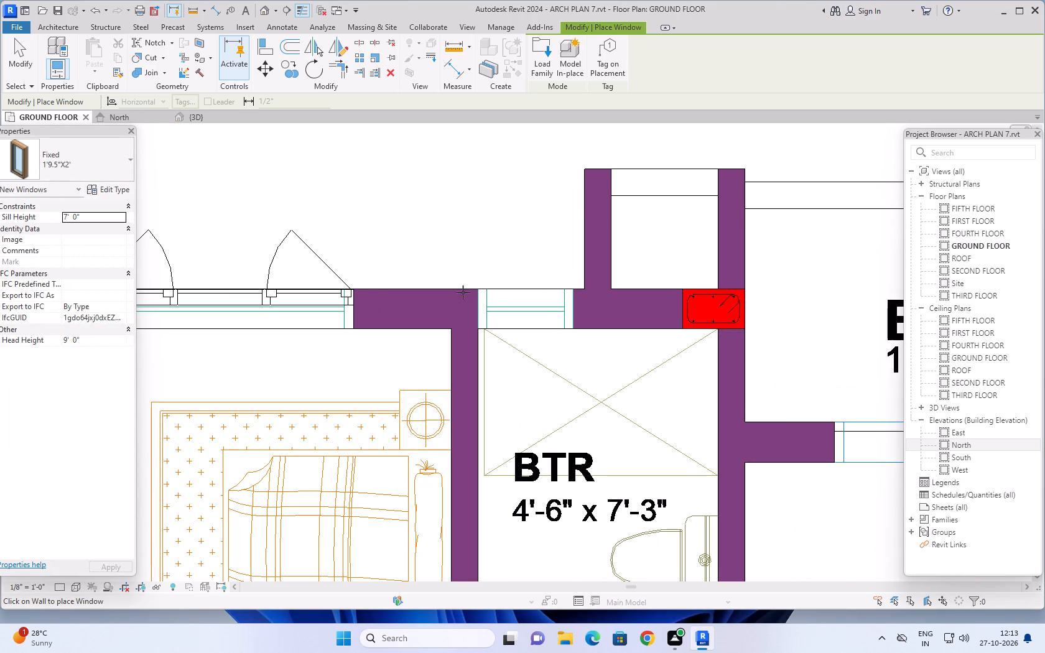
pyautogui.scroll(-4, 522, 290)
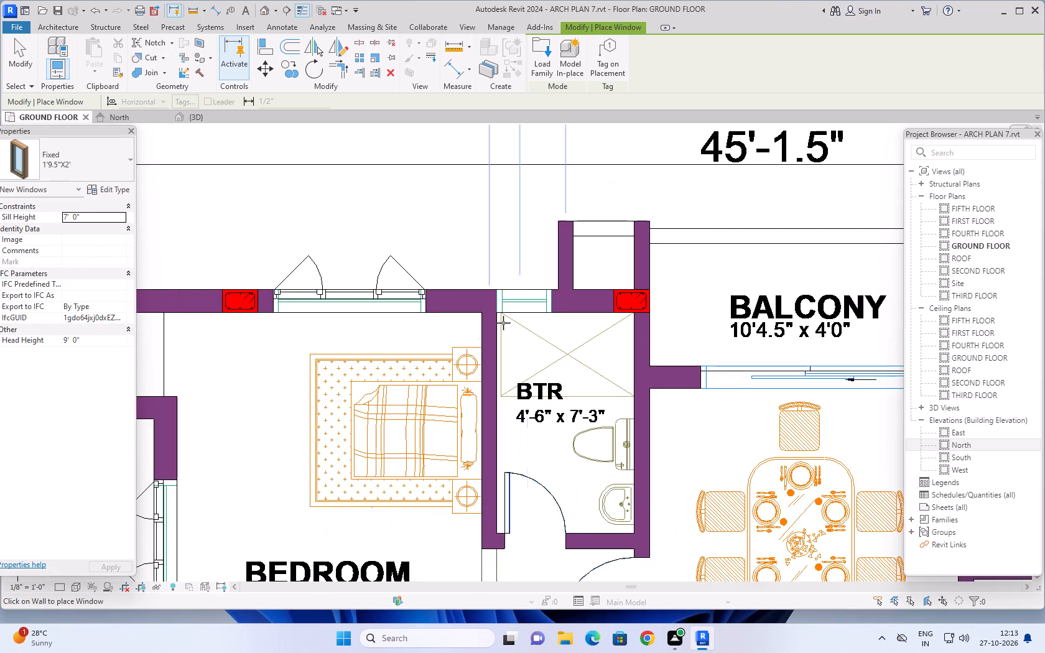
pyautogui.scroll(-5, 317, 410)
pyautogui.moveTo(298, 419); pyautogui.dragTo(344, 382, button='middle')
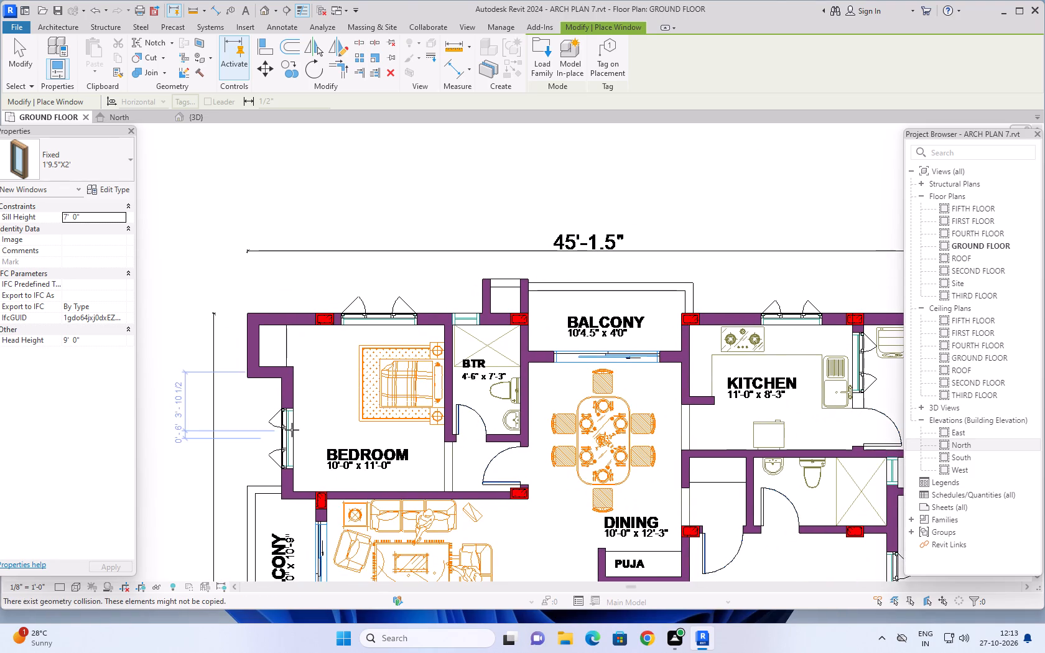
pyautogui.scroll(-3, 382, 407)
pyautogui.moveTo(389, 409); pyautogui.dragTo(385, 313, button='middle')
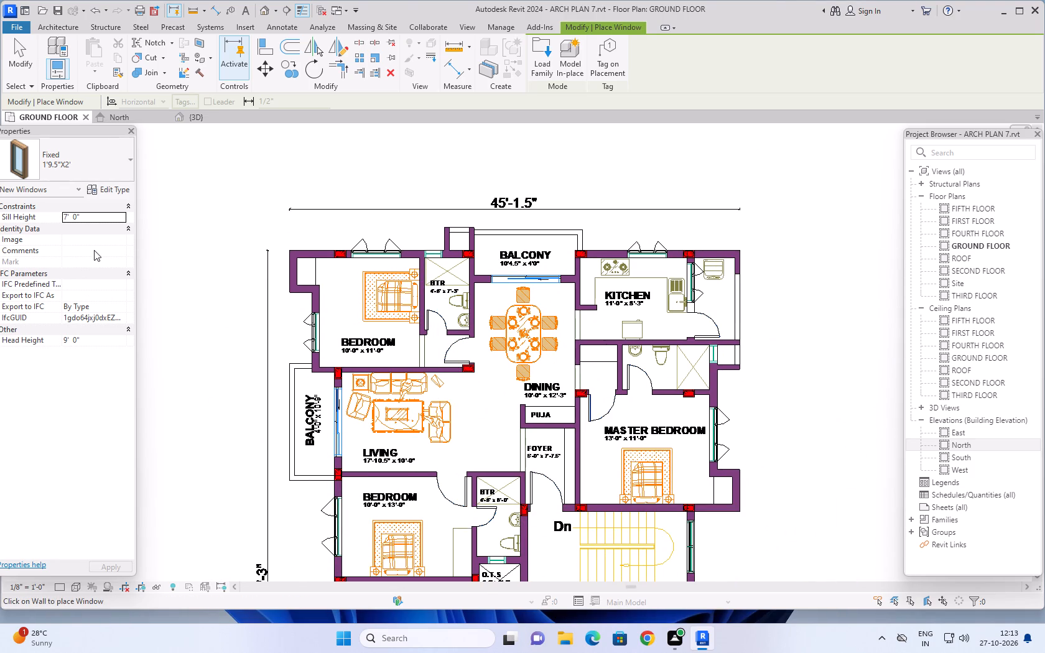
# Look through the window families and types already loaded in the project, from Fixed to Window-Double-Hung.
pyautogui.click(120, 160)
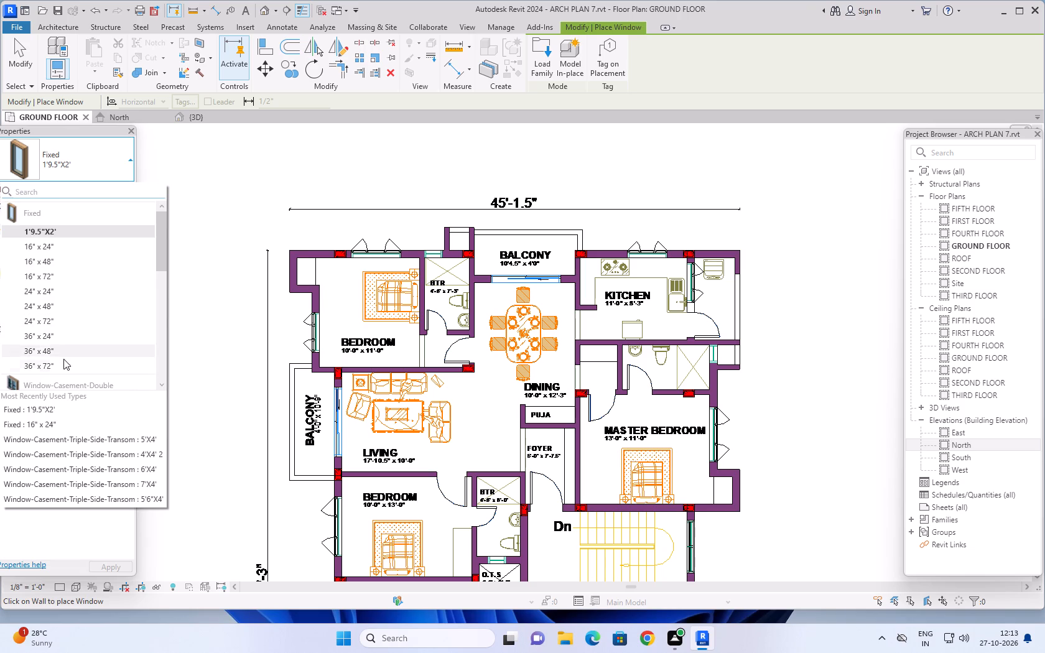
pyautogui.scroll(-3, 65, 362)
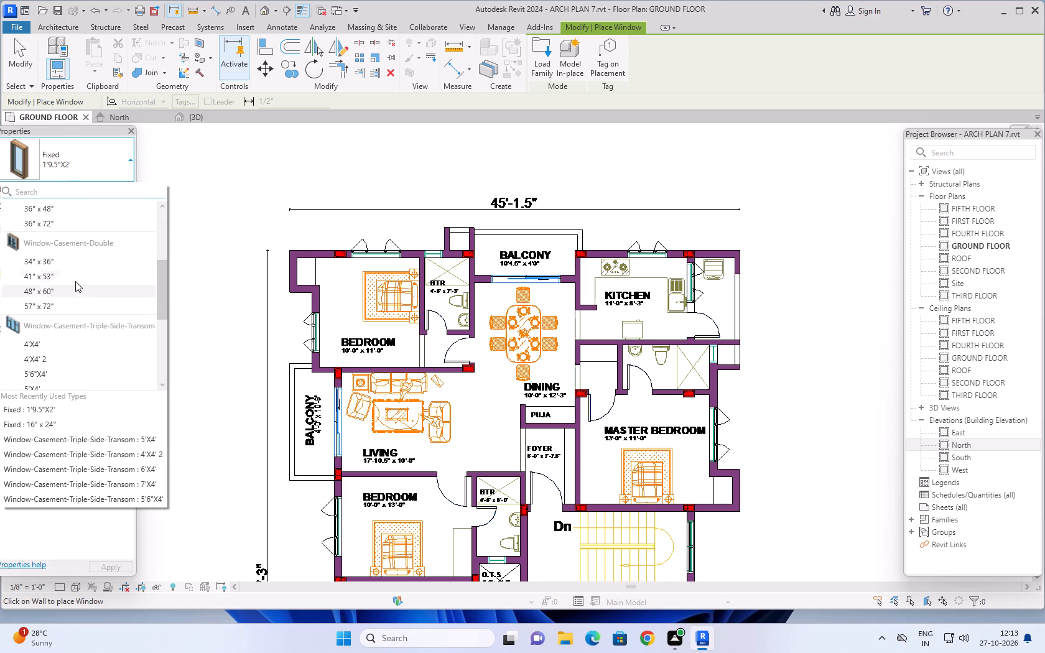
pyautogui.scroll(-8, 75, 274)
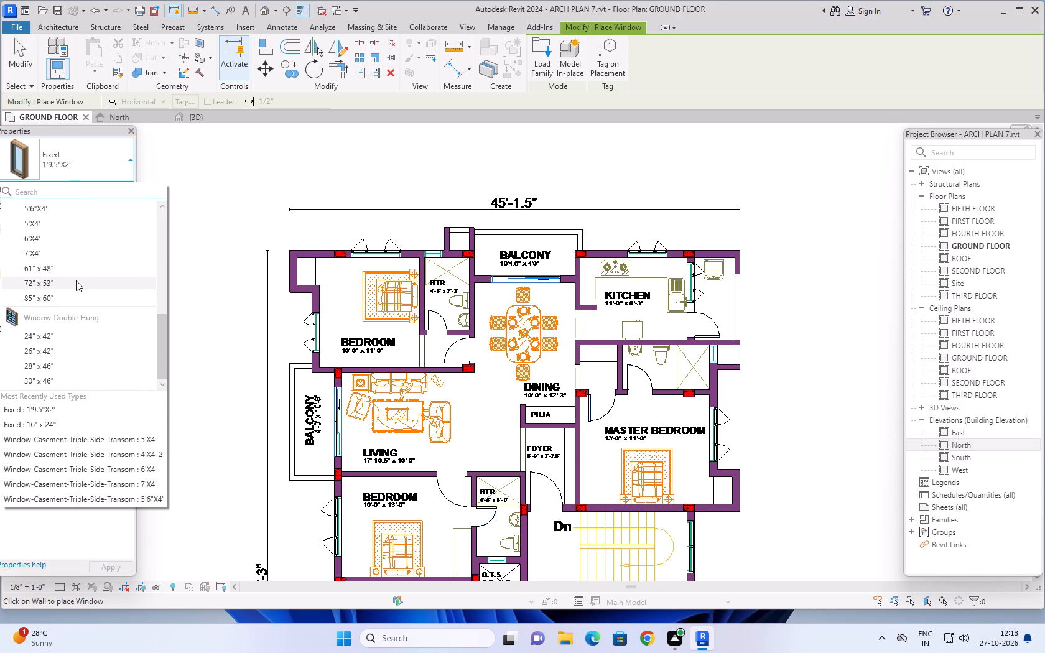
pyautogui.scroll(-2, 76, 283)
pyautogui.scroll(1, 76, 321)
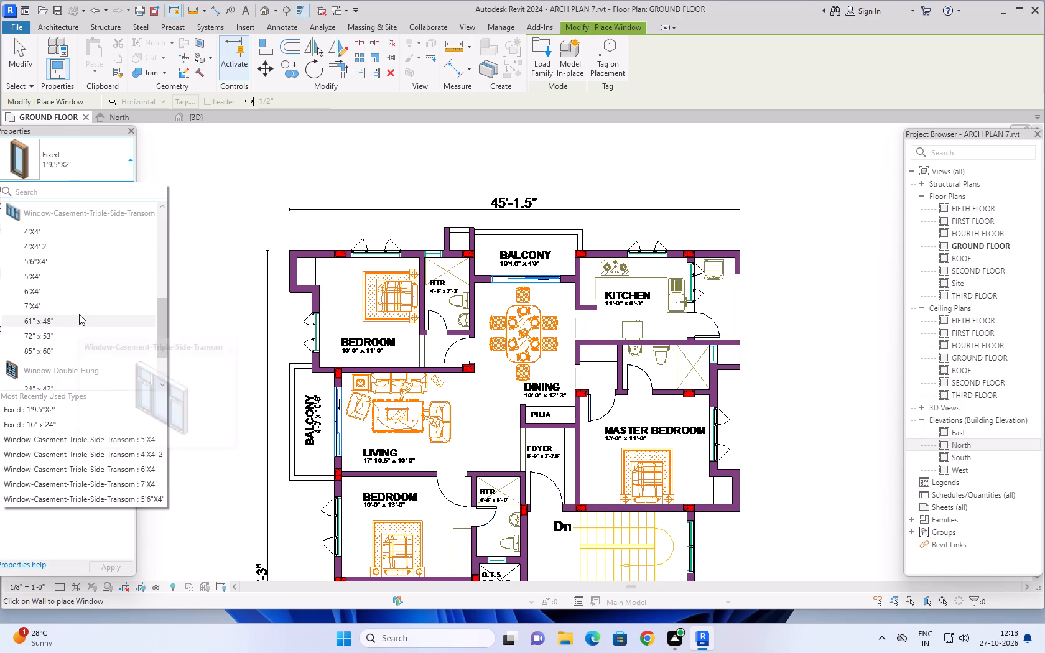
pyautogui.scroll(2, 81, 303)
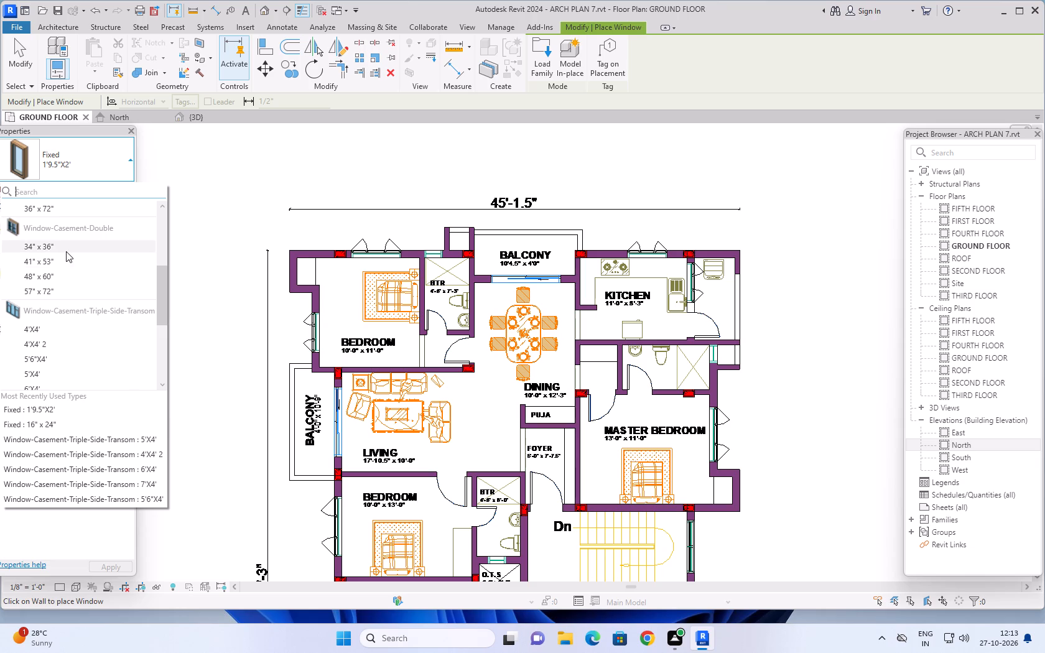
pyautogui.scroll(10, 66, 251)
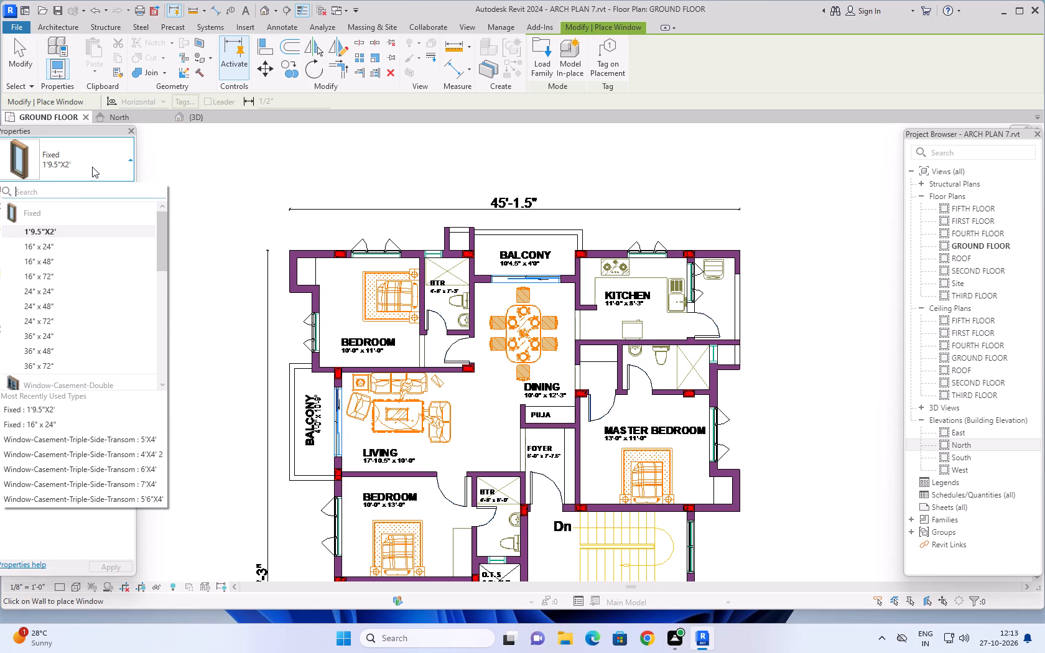
pyautogui.click(105, 167)
# Load the Window-Fixed family from the Windows library folder, bringing in its 24" x 36" type.
pyautogui.click(104, 187)
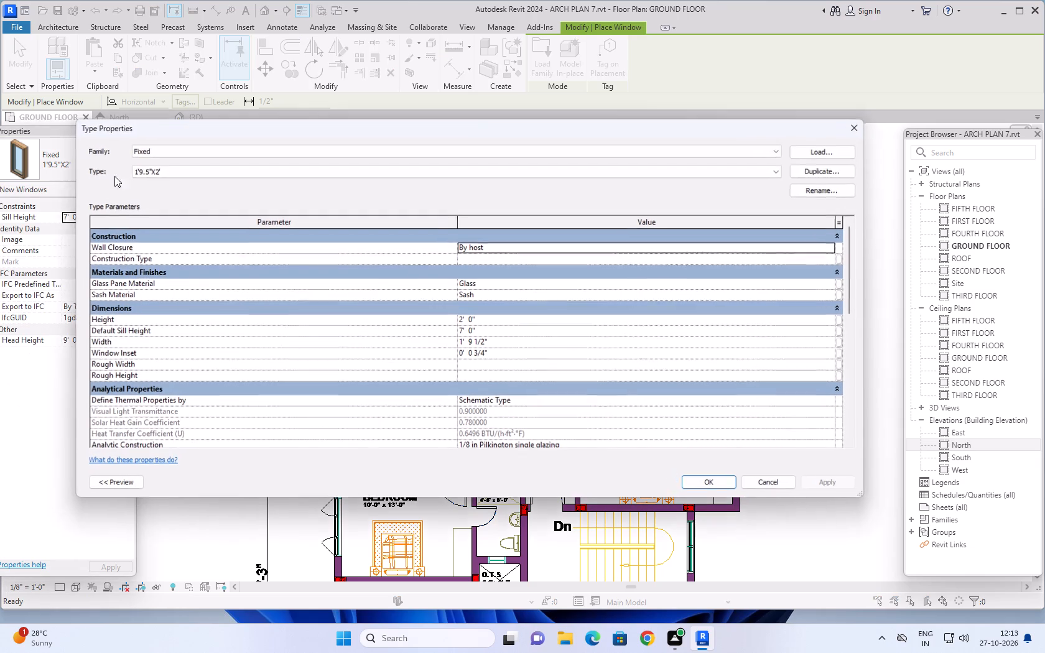
pyautogui.click(837, 151)
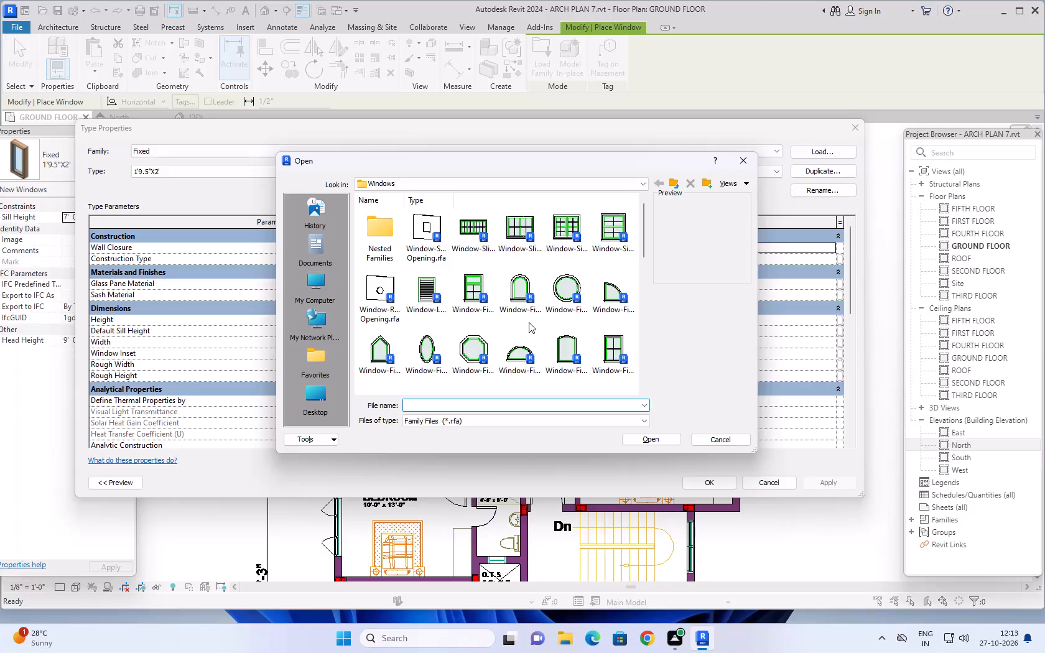
pyautogui.scroll(-1, 533, 321)
pyautogui.scroll(1, 536, 320)
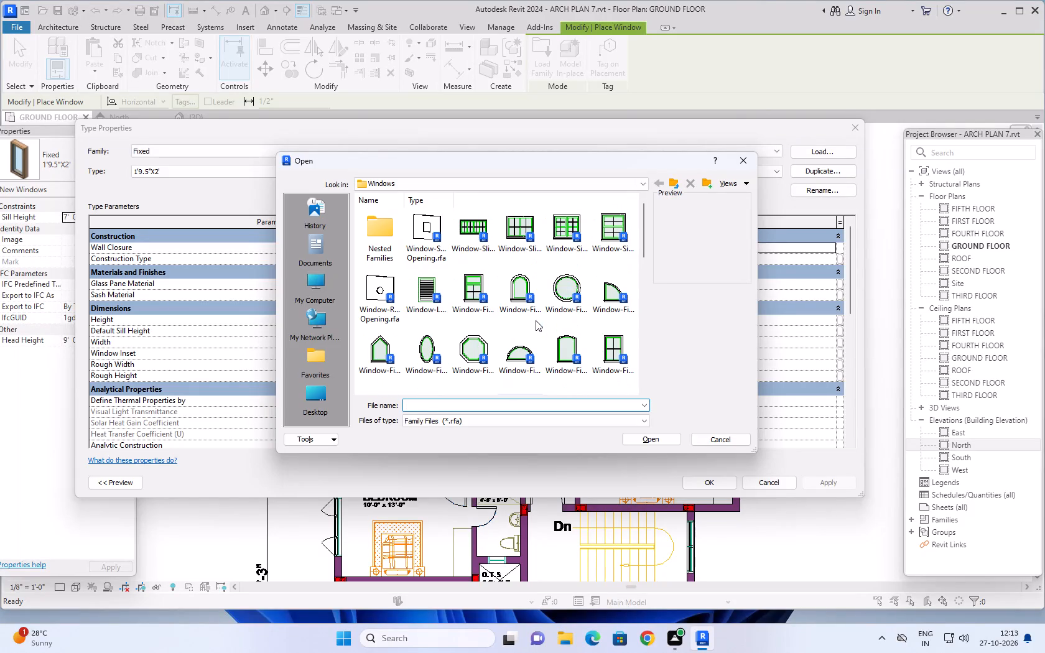
pyautogui.scroll(3, 536, 320)
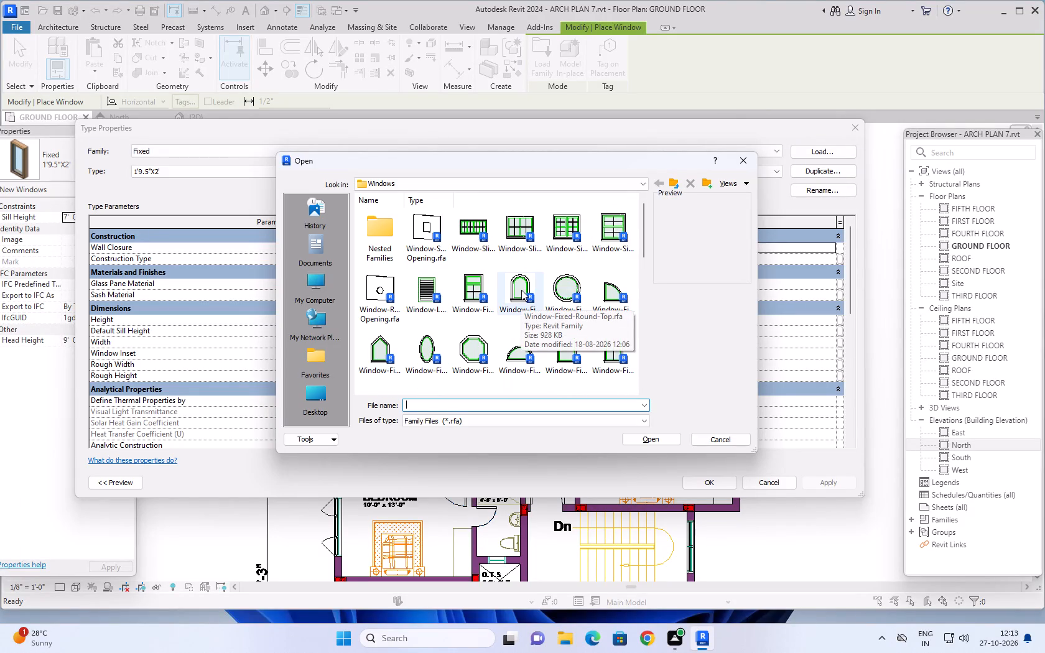
pyautogui.scroll(-1, 517, 312)
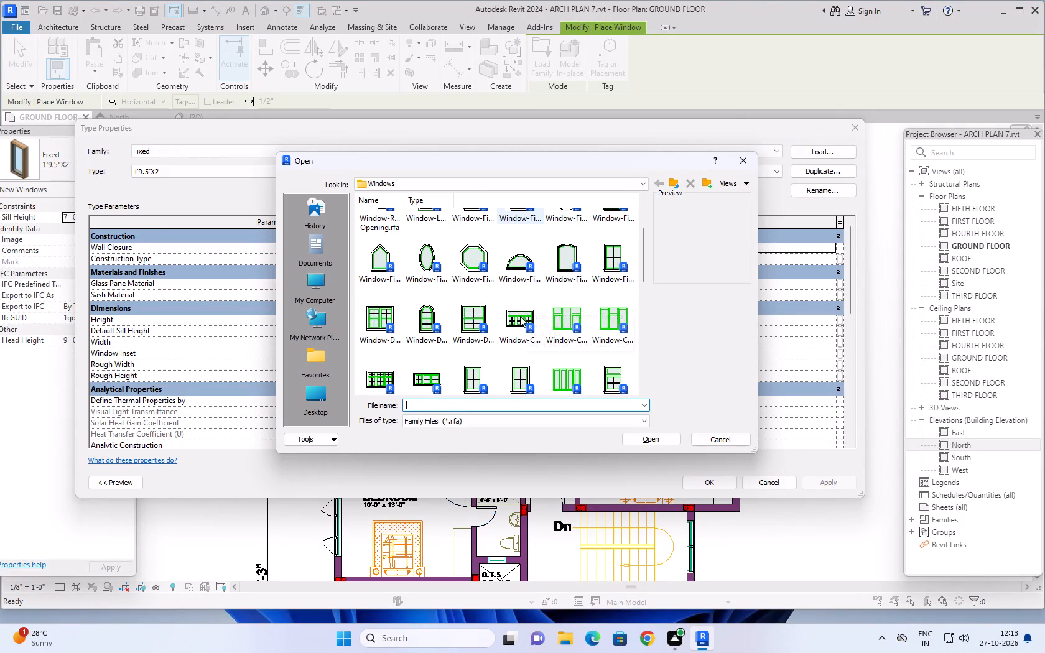
pyautogui.scroll(-4, 542, 287)
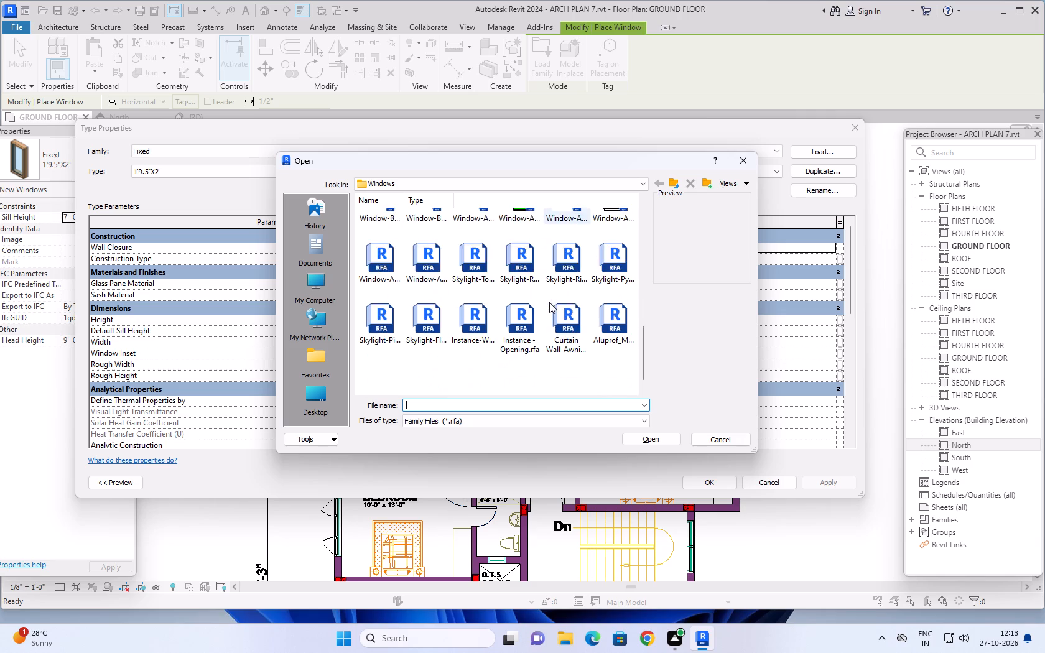
pyautogui.scroll(-4, 549, 303)
pyautogui.scroll(3, 546, 312)
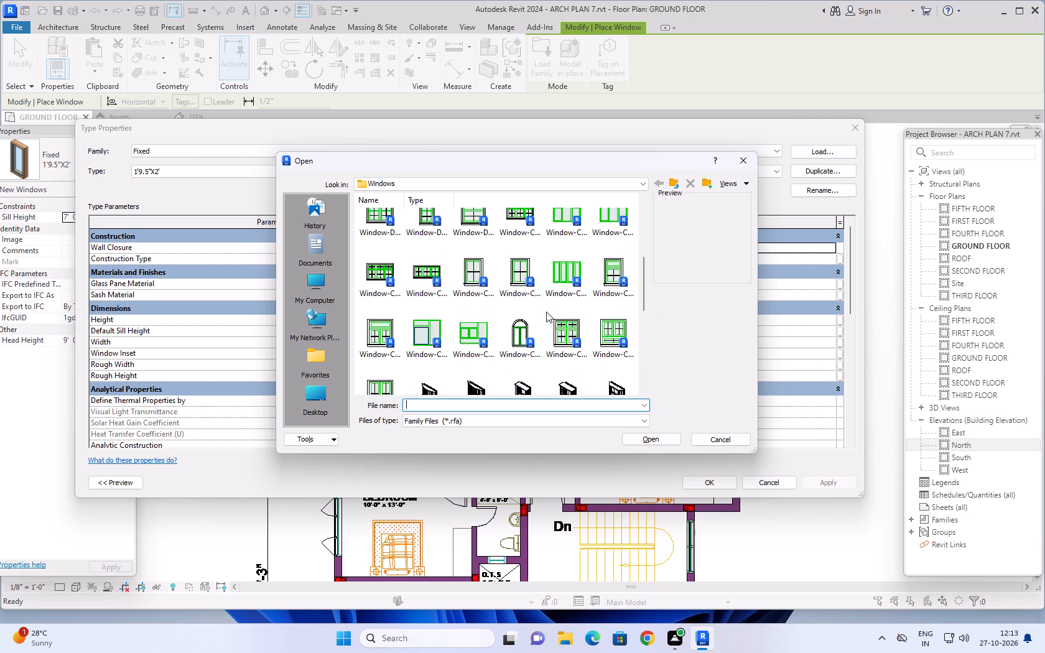
pyautogui.scroll(4, 552, 312)
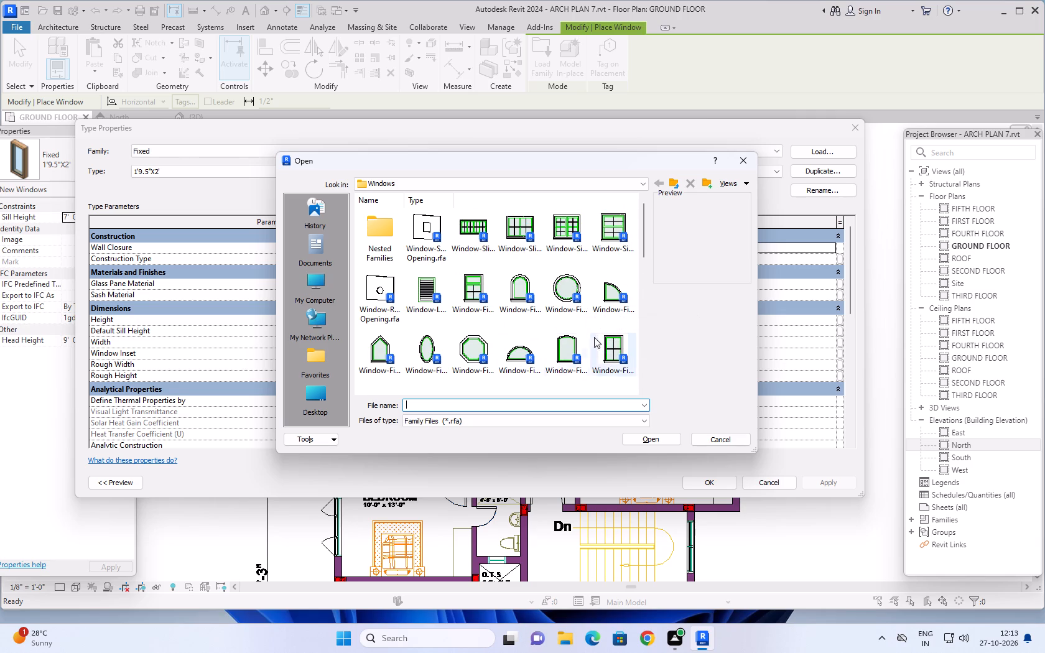
pyautogui.click(607, 346)
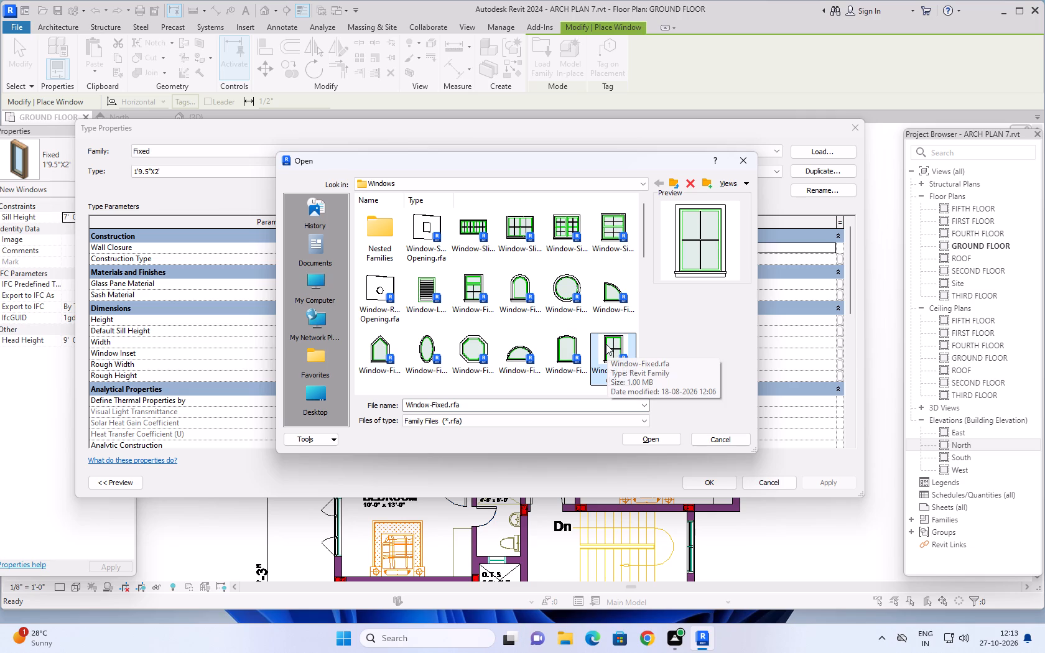
pyautogui.click(522, 300)
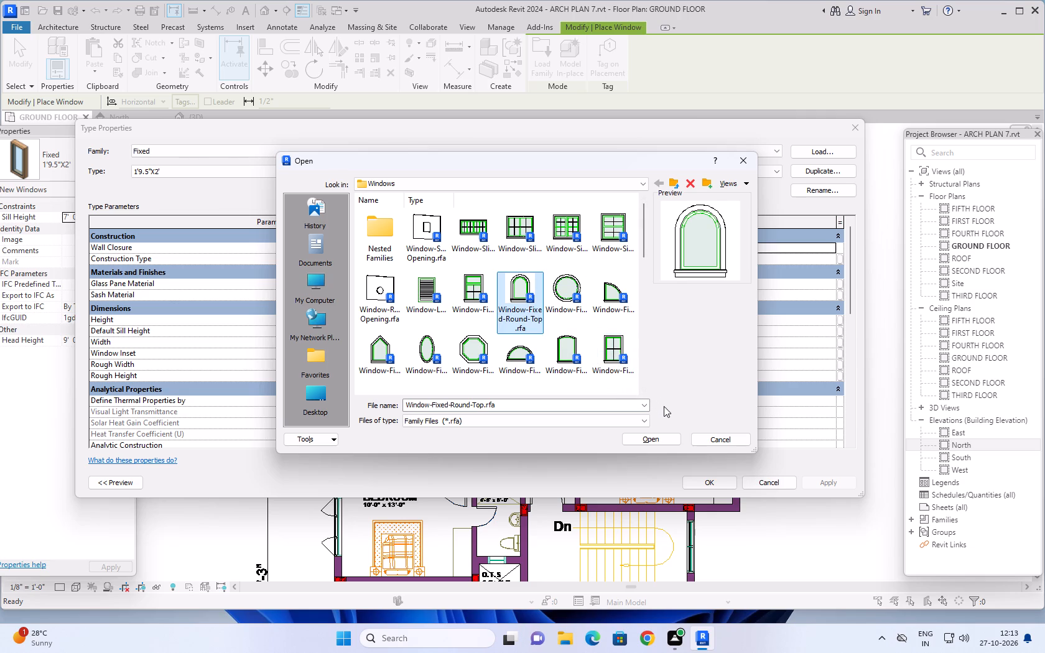
pyautogui.click(612, 351)
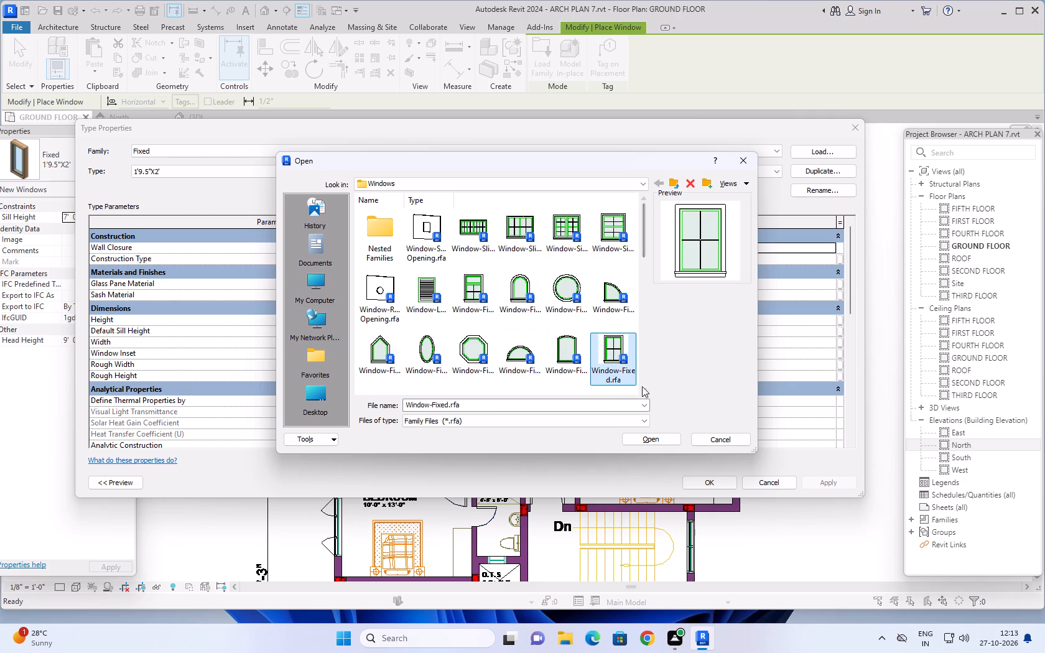
pyautogui.click(648, 440)
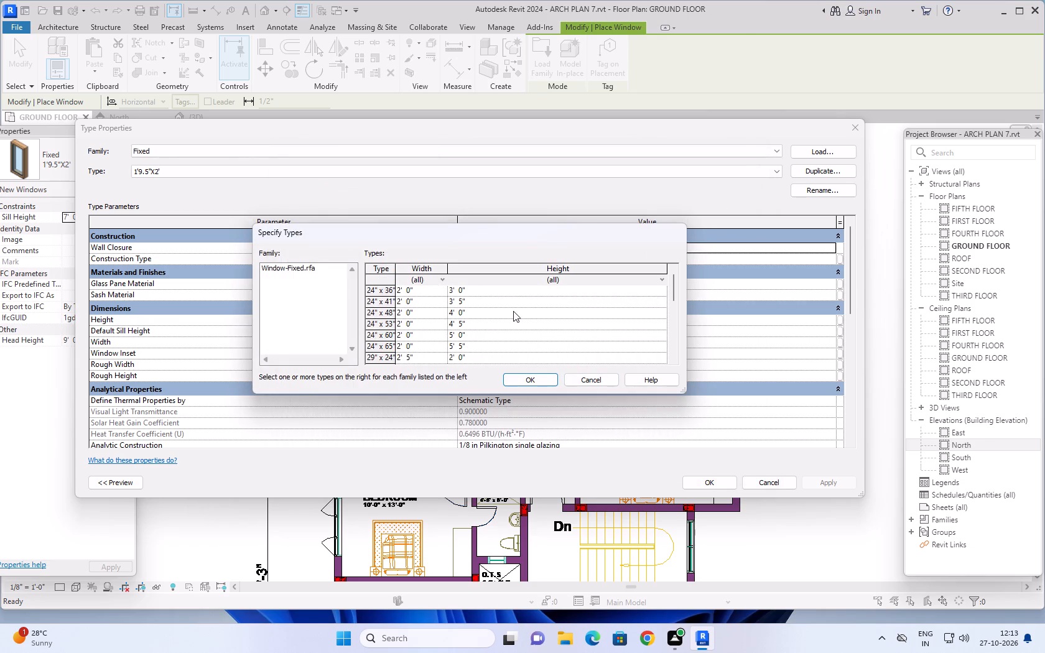
pyautogui.scroll(4, 434, 299)
pyautogui.click(434, 287)
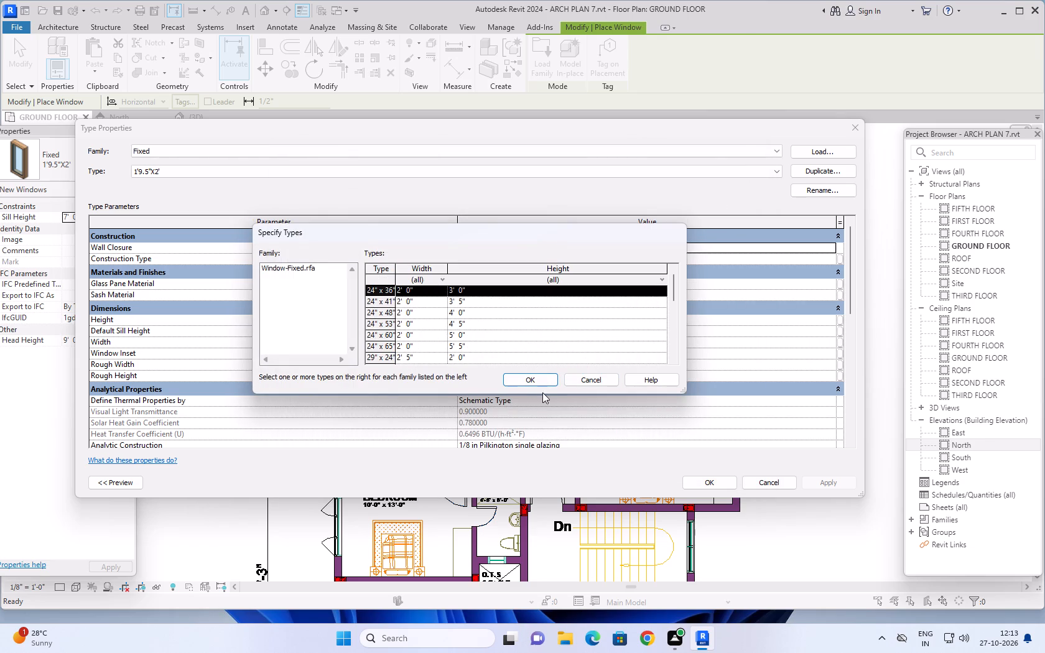
pyautogui.click(542, 381)
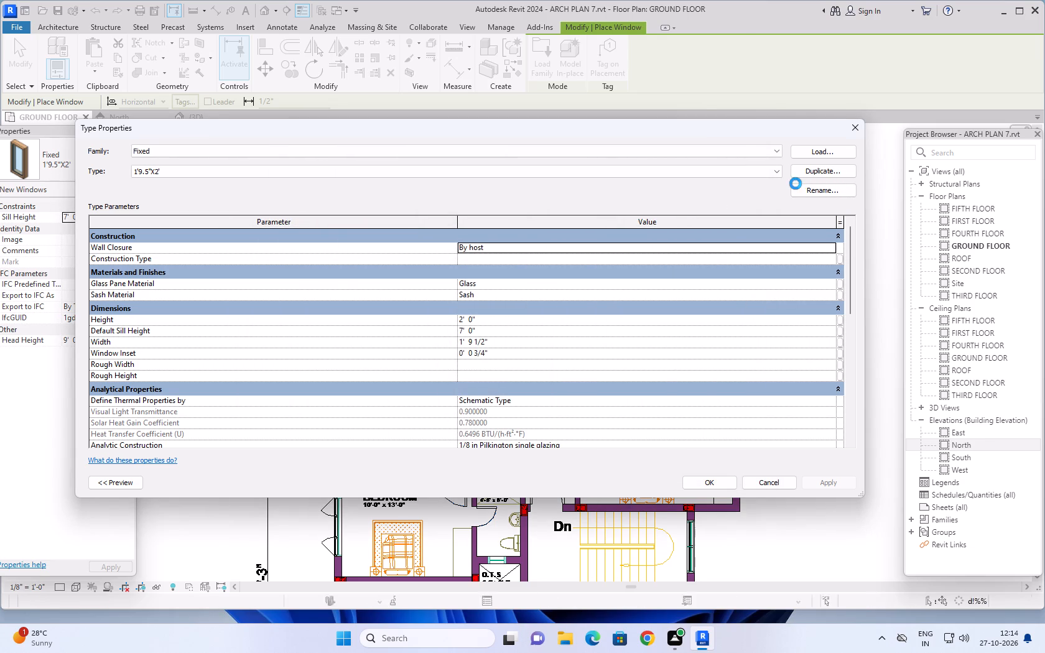
# Duplicate the Window-Fixed 24" x 36" type under the name 1'9.5"X2'.
pyautogui.click(819, 171)
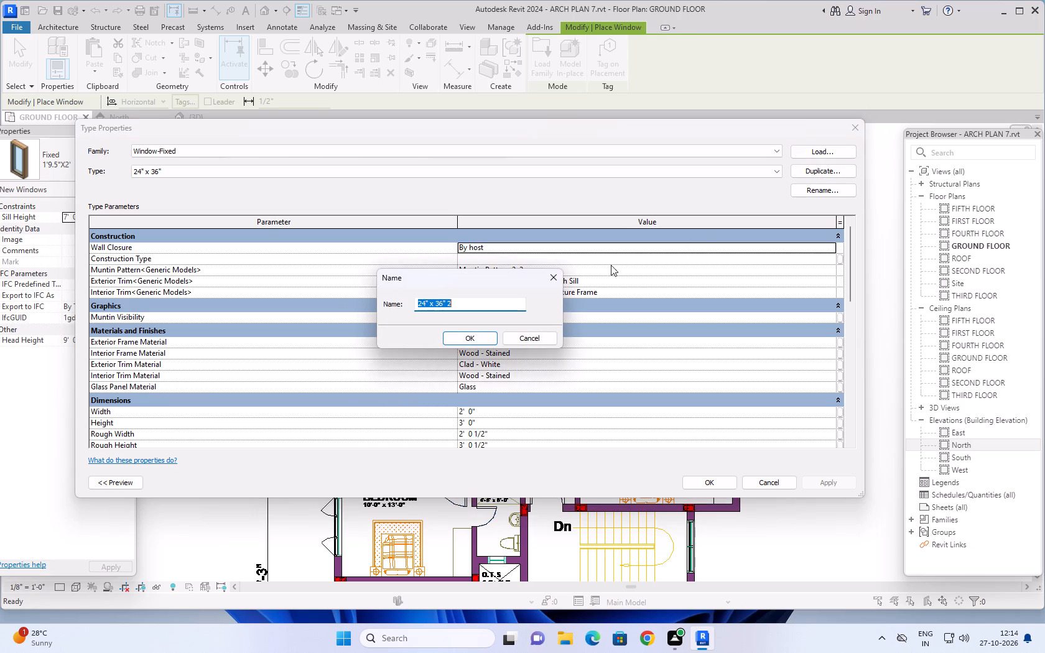
pyautogui.write('1\'9.5"')
pyautogui.press('x')
pyautogui.write("2'")
pyautogui.press('Return')
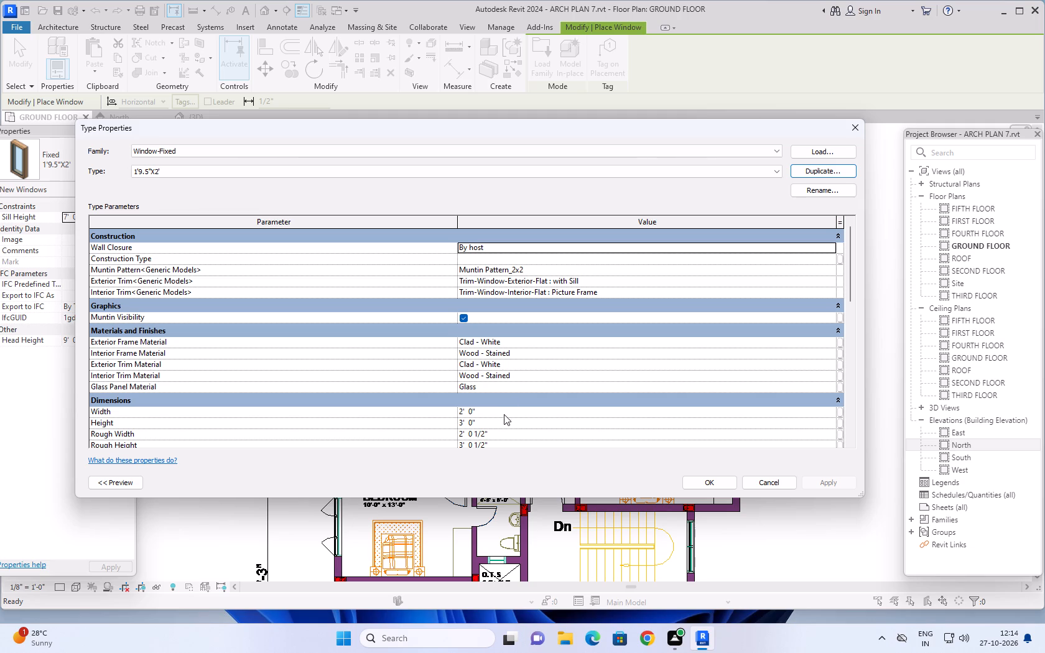
# Set the Window-Fixed 1'9.5"X2' type's height to 2', width to 1'9.5" and default sill height to 7'.
pyautogui.click(495, 424)
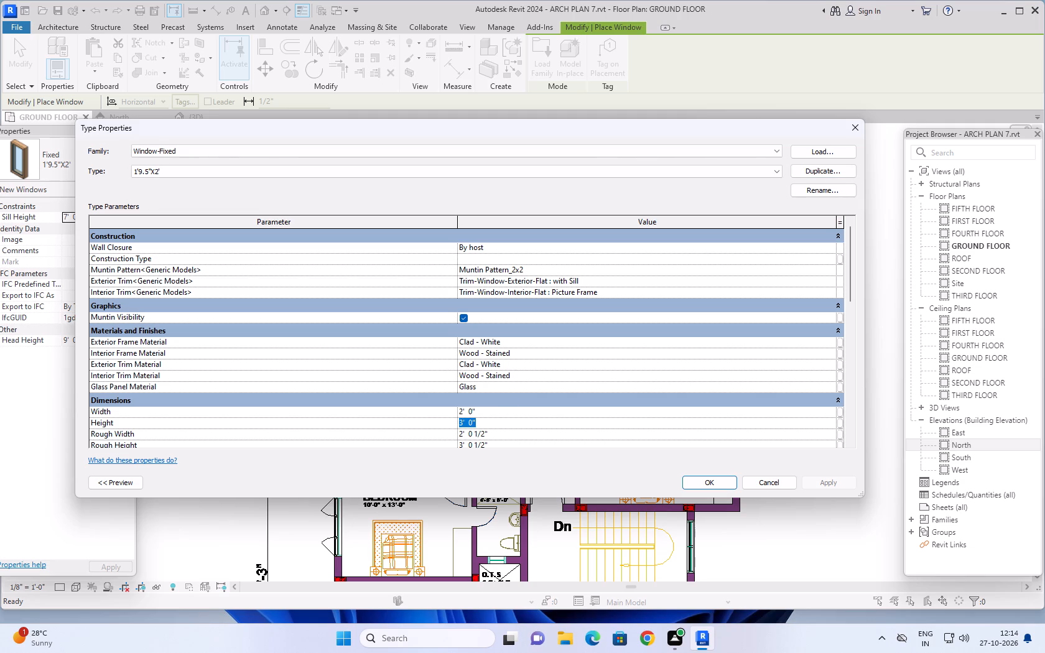
pyautogui.write("2'")
pyautogui.press('Return')
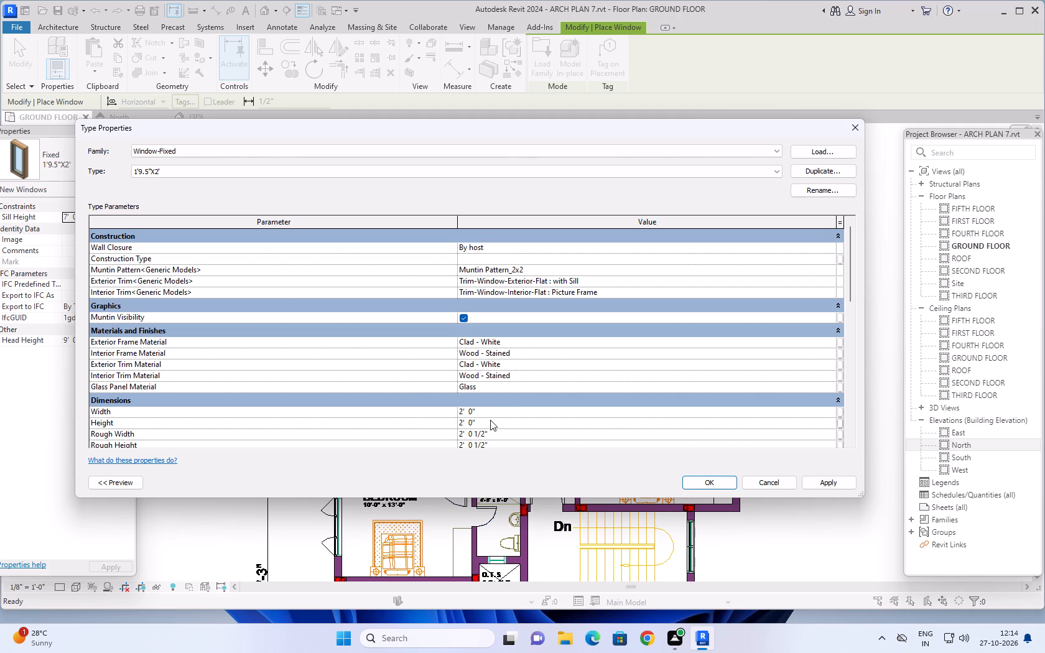
pyautogui.click(490, 415)
pyautogui.write('1\'9.5"')
pyautogui.scroll(-5, 491, 415)
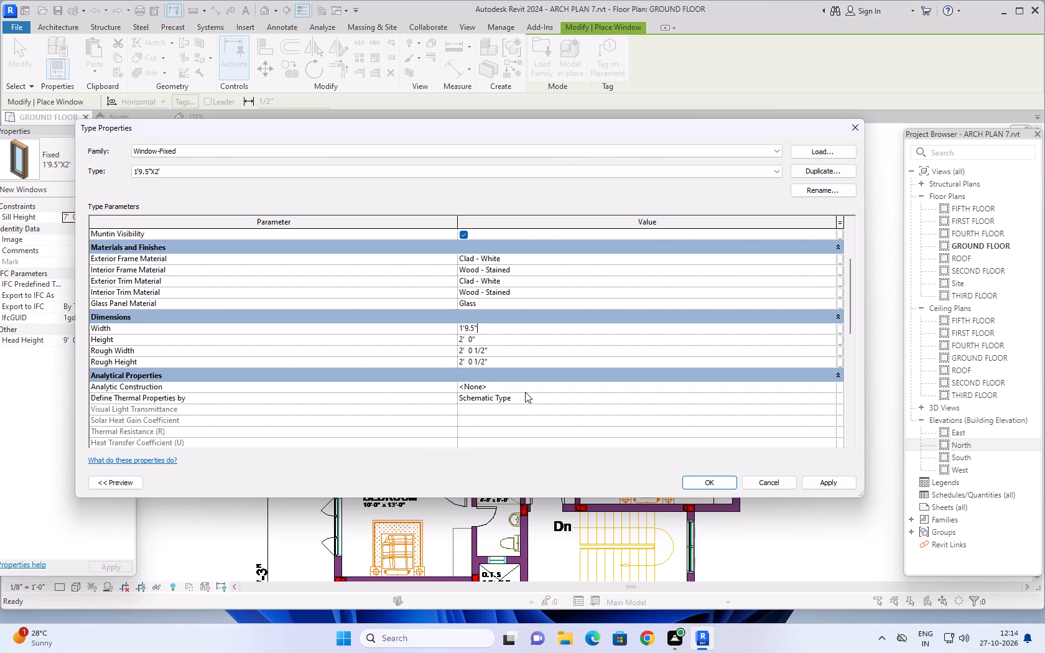
pyautogui.scroll(-19, 525, 392)
pyautogui.click(501, 428)
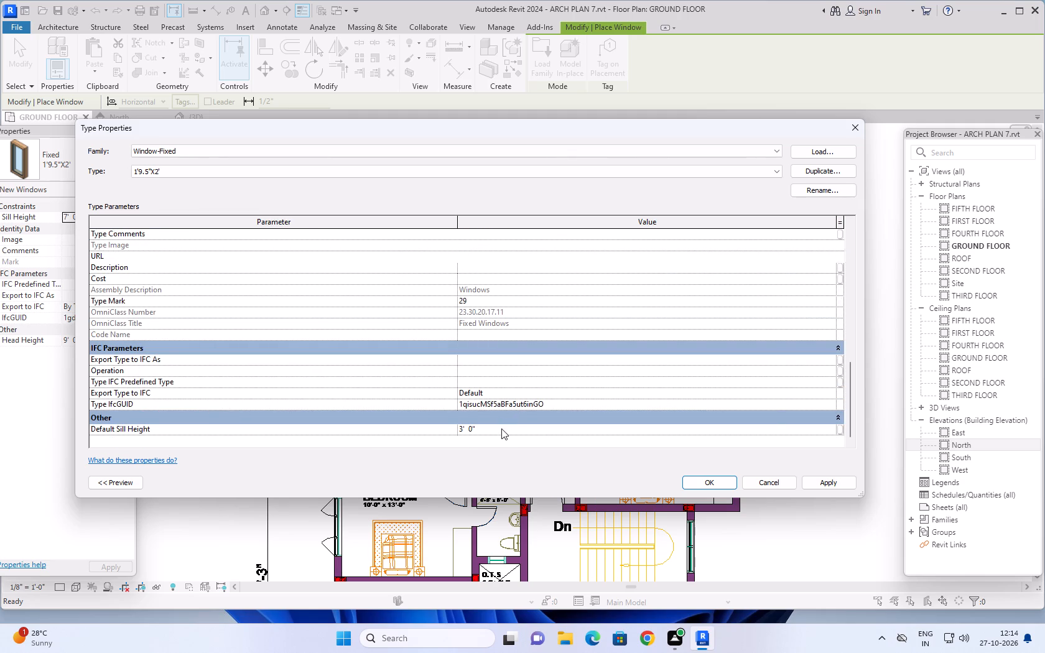
pyautogui.press('7')
pyautogui.press("'")
pyautogui.press('Return')
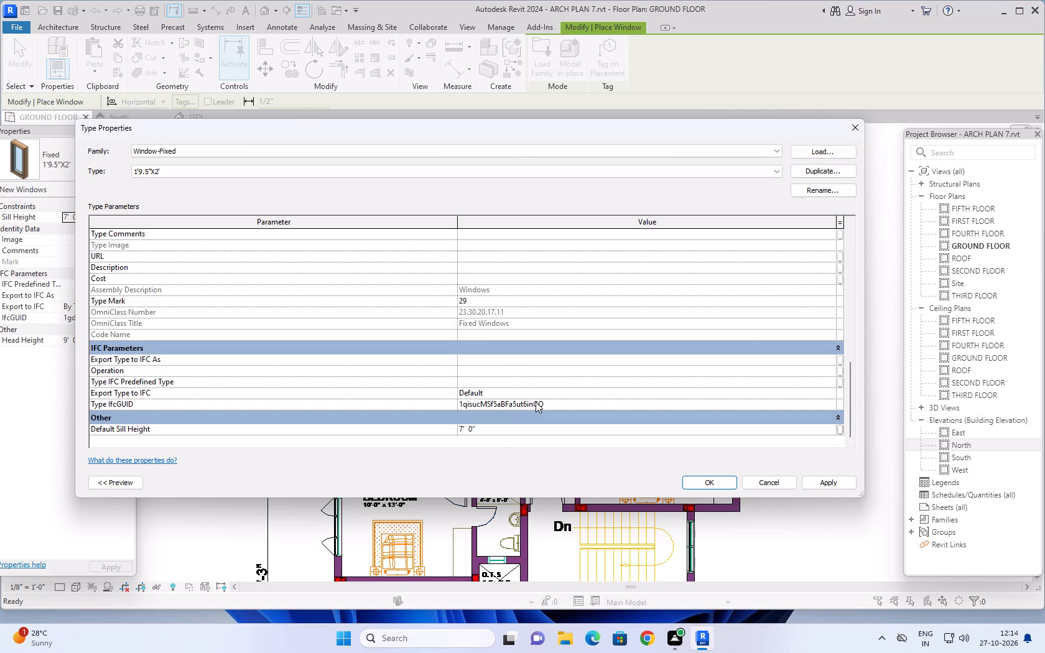
pyautogui.scroll(12, 536, 402)
pyautogui.click(837, 485)
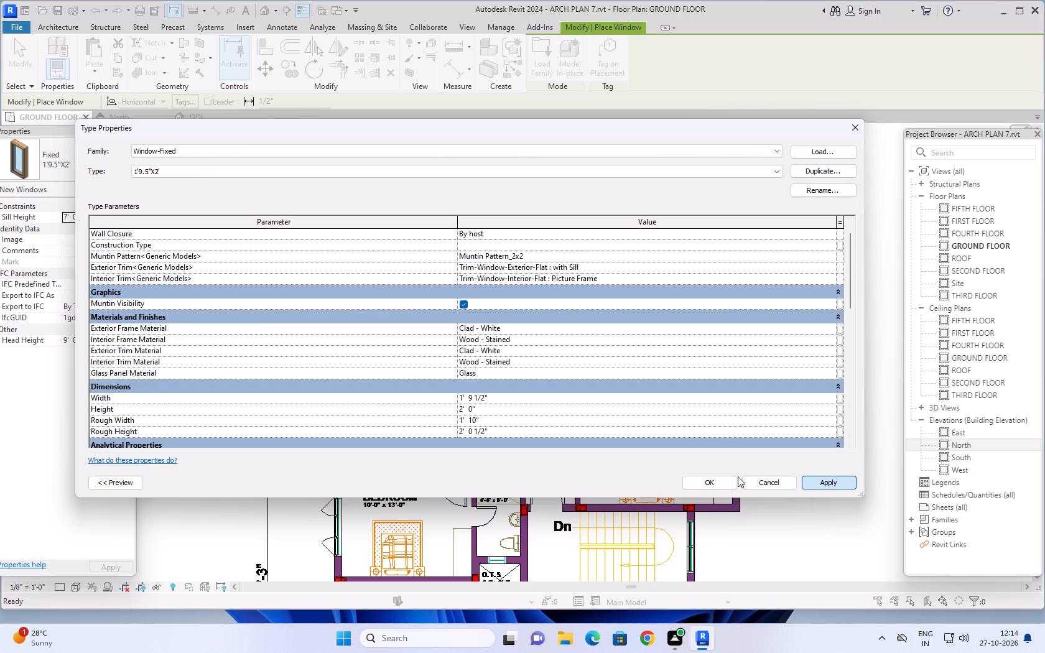
pyautogui.click(717, 481)
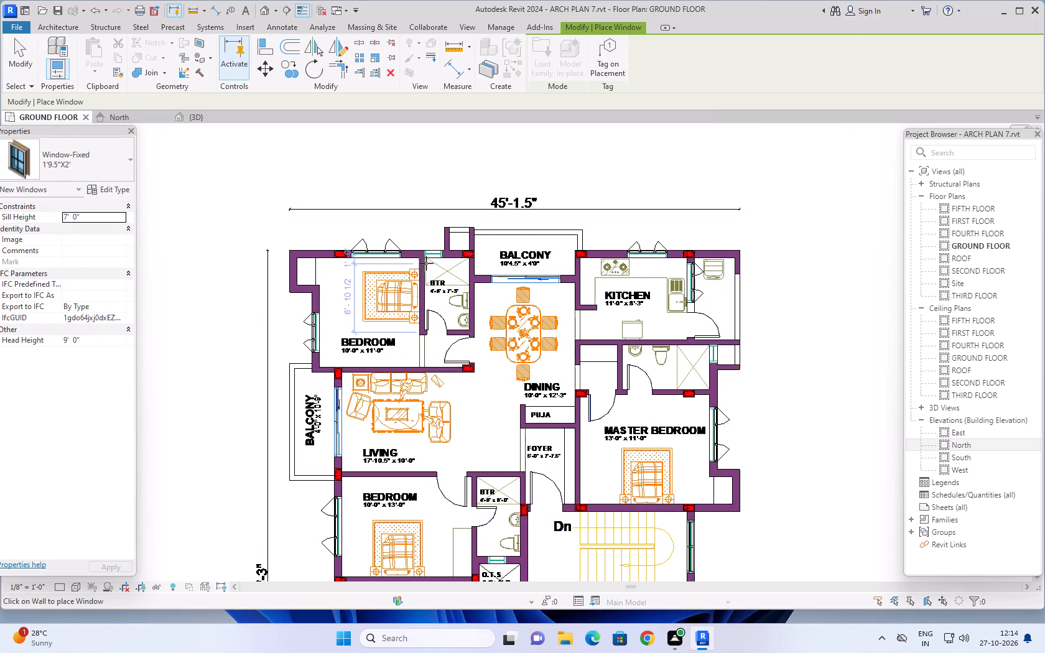
# Place the Window-Fixed 1'9.5"X2' window in the outer wall opening of the 4'-6" x 7'-3" bathroom at the plan's top.
pyautogui.scroll(13, 431, 255)
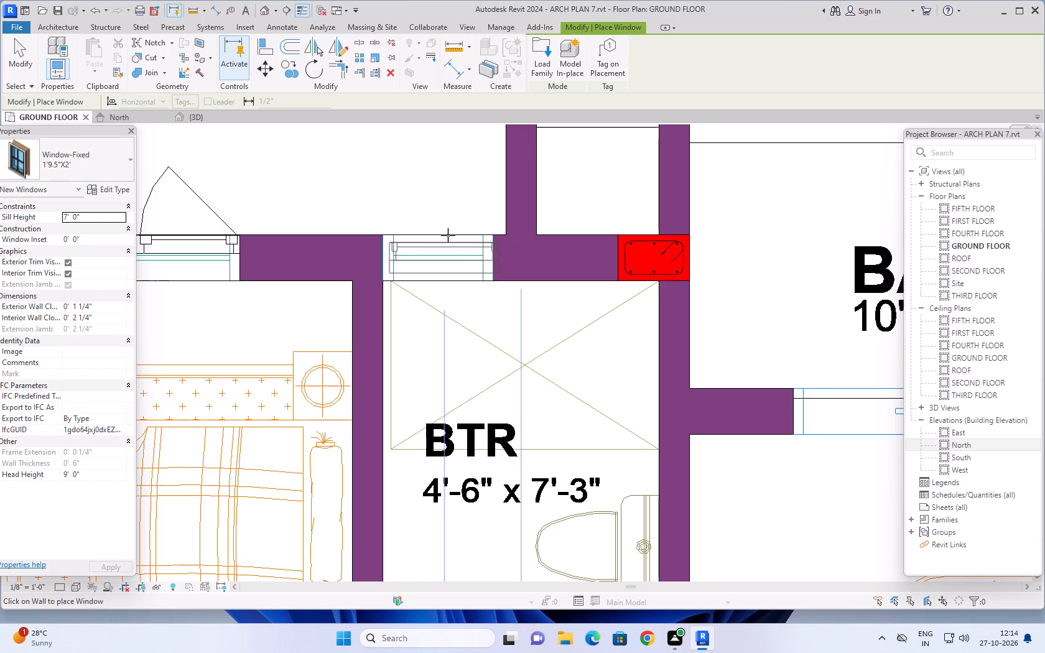
pyautogui.click(448, 235)
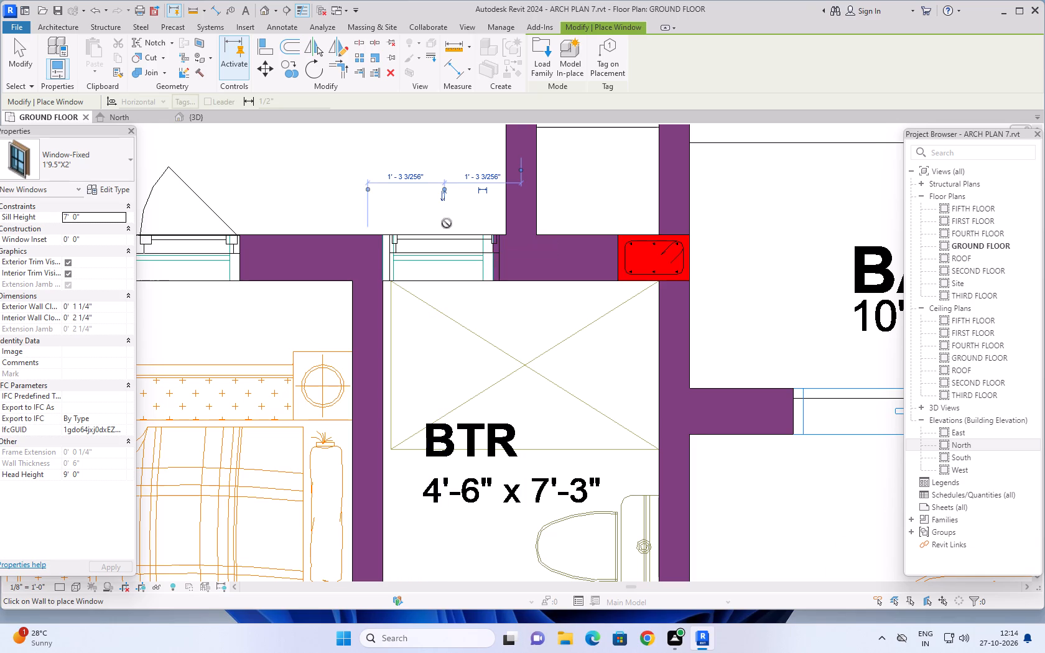
# Place another Window-Fixed 1'9.5"X2' window in the outer wall opening of the mirrored 4'-6" x 7'-3" bathroom at the plan's bottom.
pyautogui.scroll(-14, 447, 223)
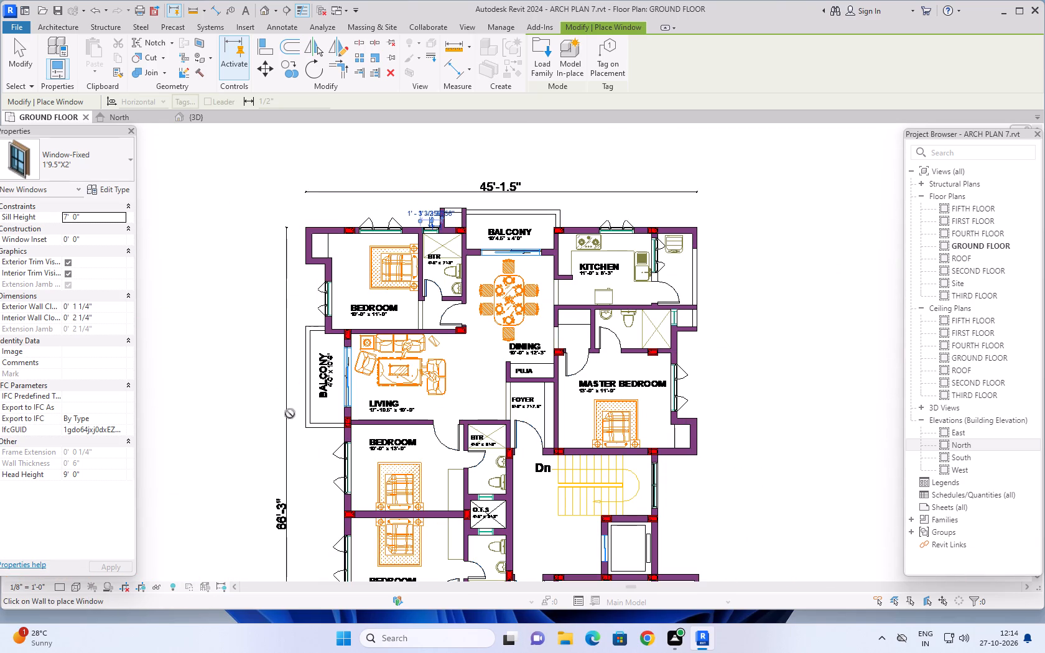
pyautogui.moveTo(276, 427); pyautogui.dragTo(259, 280, button='middle')
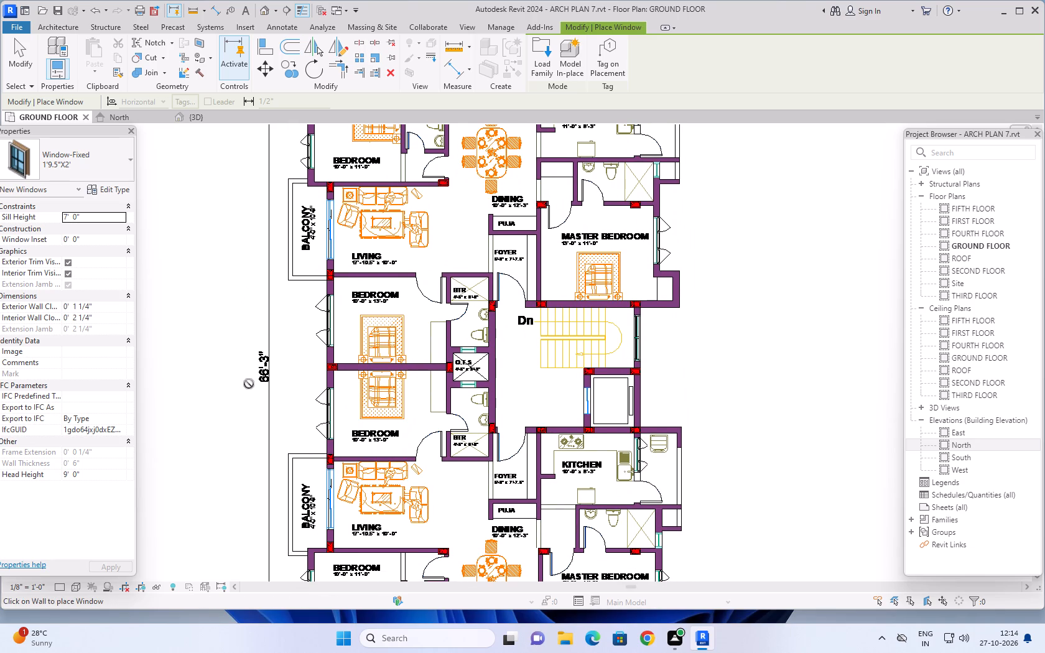
pyautogui.scroll(-2, 249, 384)
pyautogui.moveTo(248, 399); pyautogui.dragTo(251, 350, button='middle')
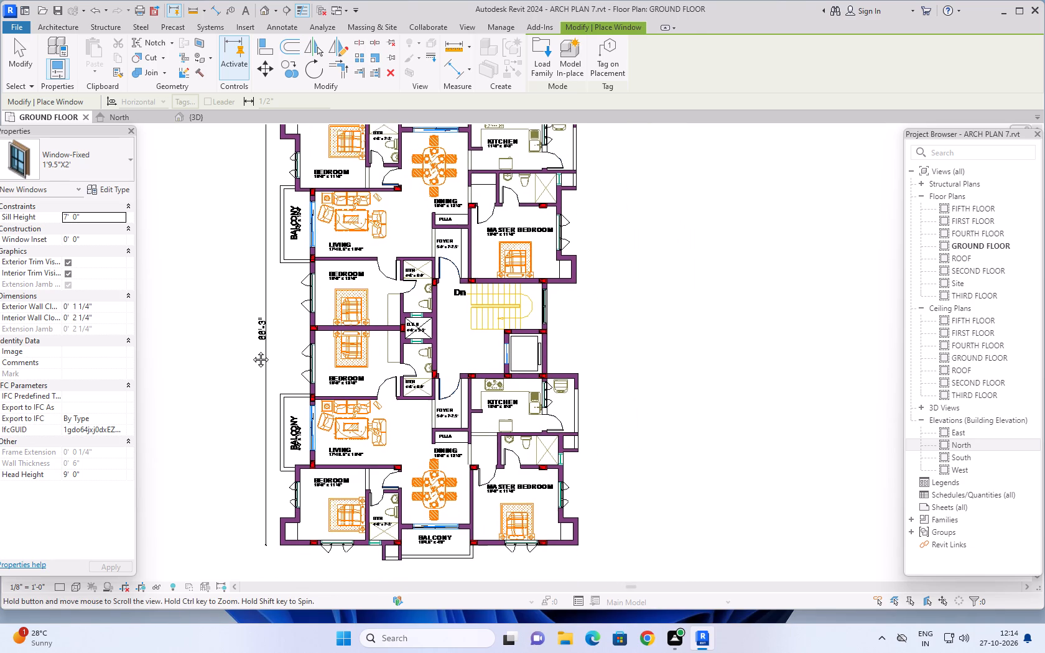
pyautogui.moveTo(251, 350); pyautogui.dragTo(253, 299, button='middle')
pyautogui.scroll(4, 374, 485)
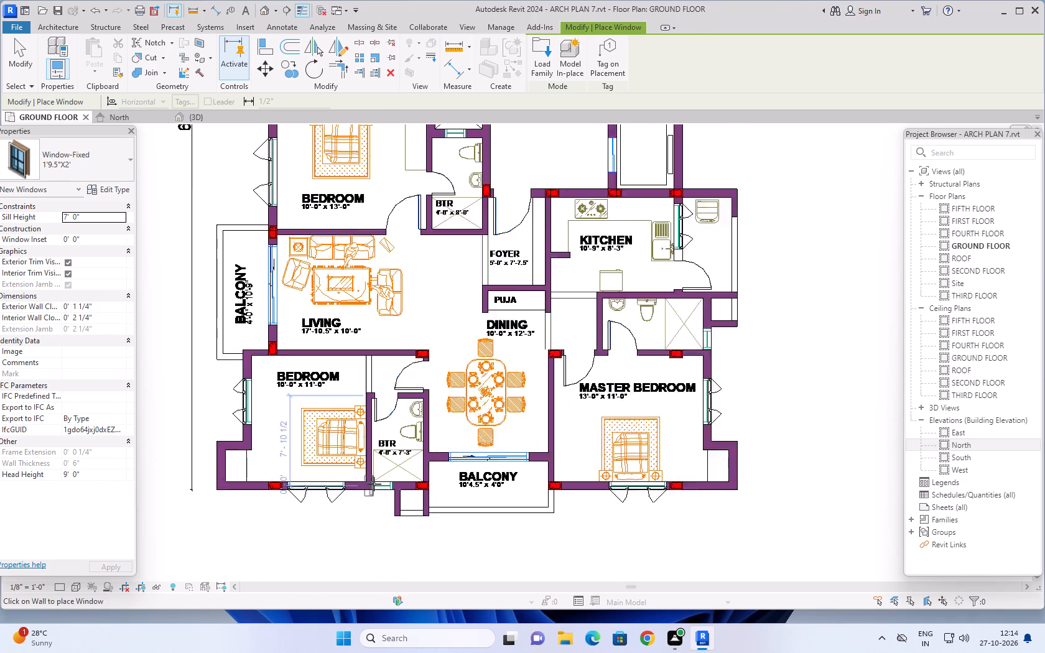
pyautogui.scroll(11, 374, 484)
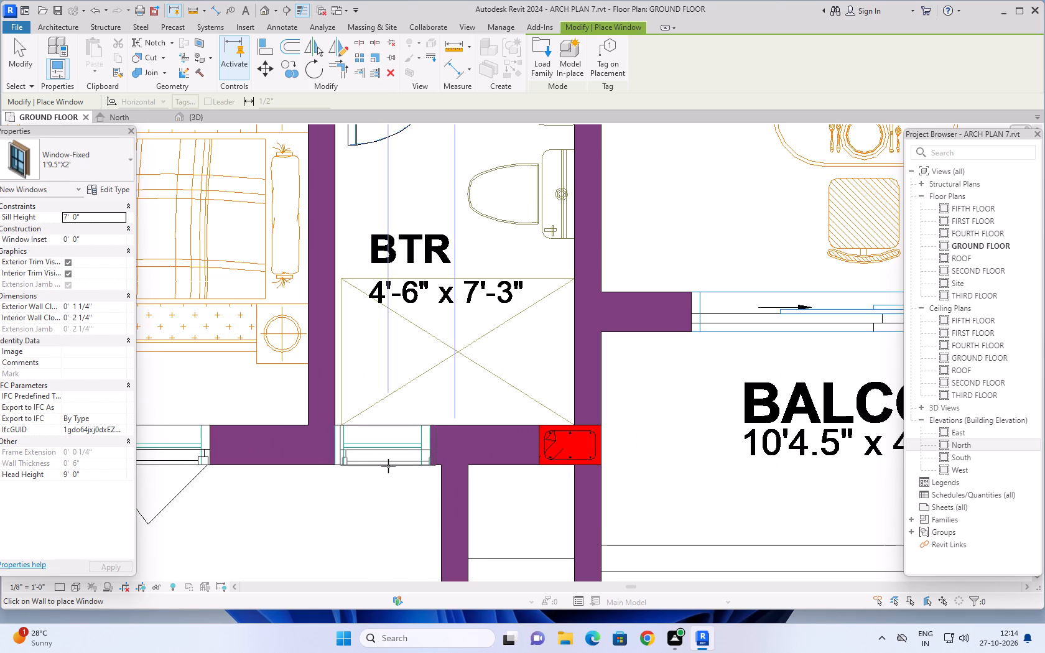
pyautogui.click(391, 466)
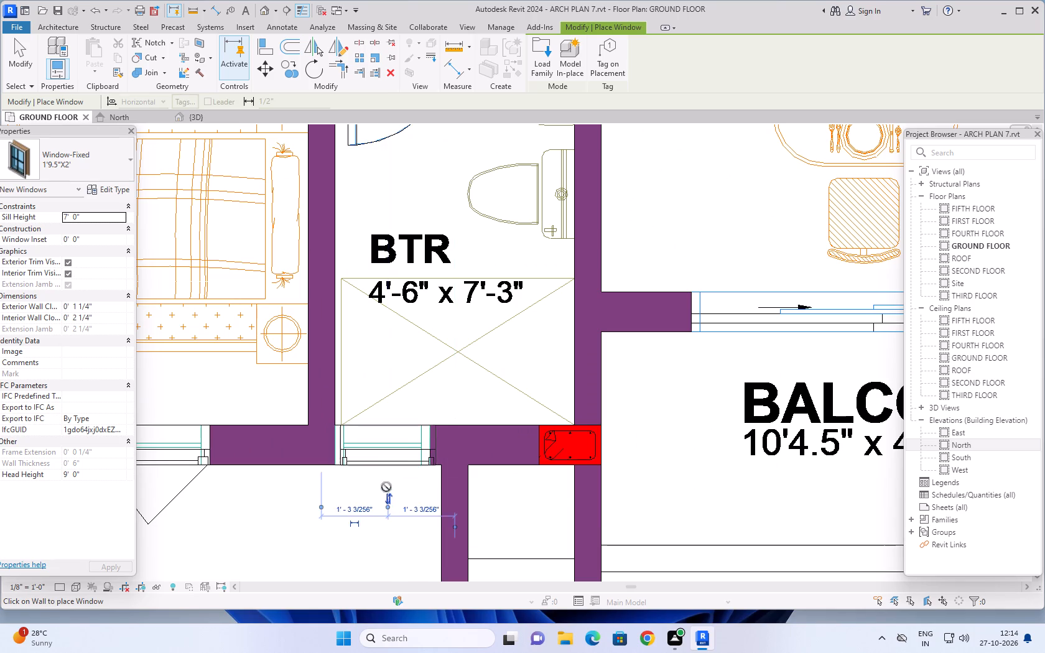
# Place a Window-Fixed 1'9.5"X2' window in the outer wall opening of the master bedroom's bathroom in the plan's lower flat.
pyautogui.scroll(-8, 386, 494)
pyautogui.moveTo(722, 532); pyautogui.dragTo(430, 533, button='middle')
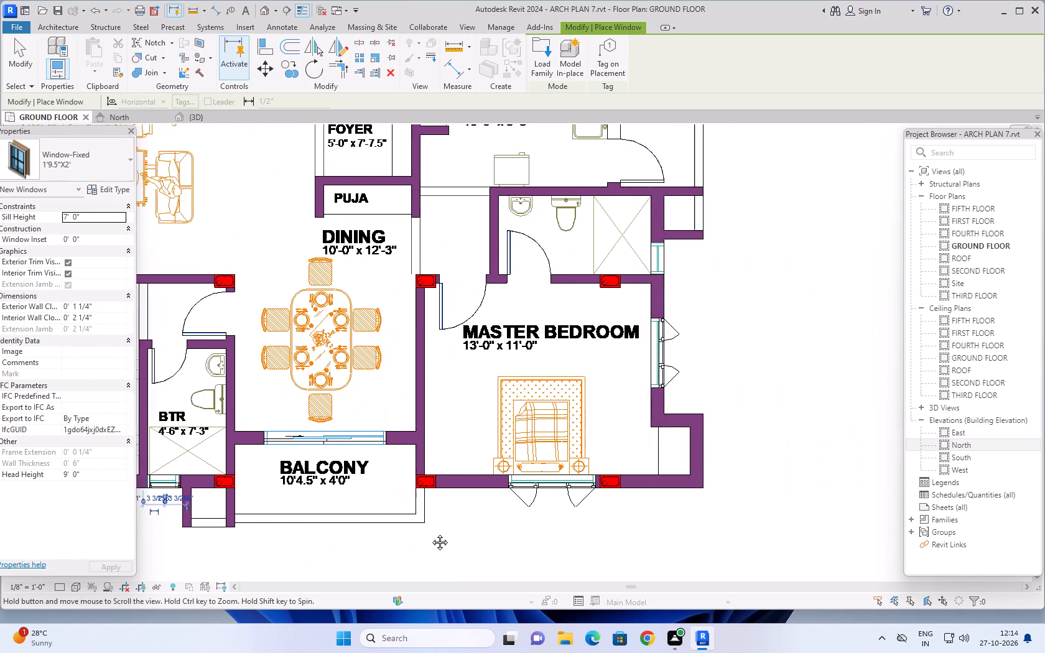
pyautogui.moveTo(430, 533); pyautogui.dragTo(364, 549, button='middle')
pyautogui.moveTo(644, 347); pyautogui.dragTo(633, 489, button='middle')
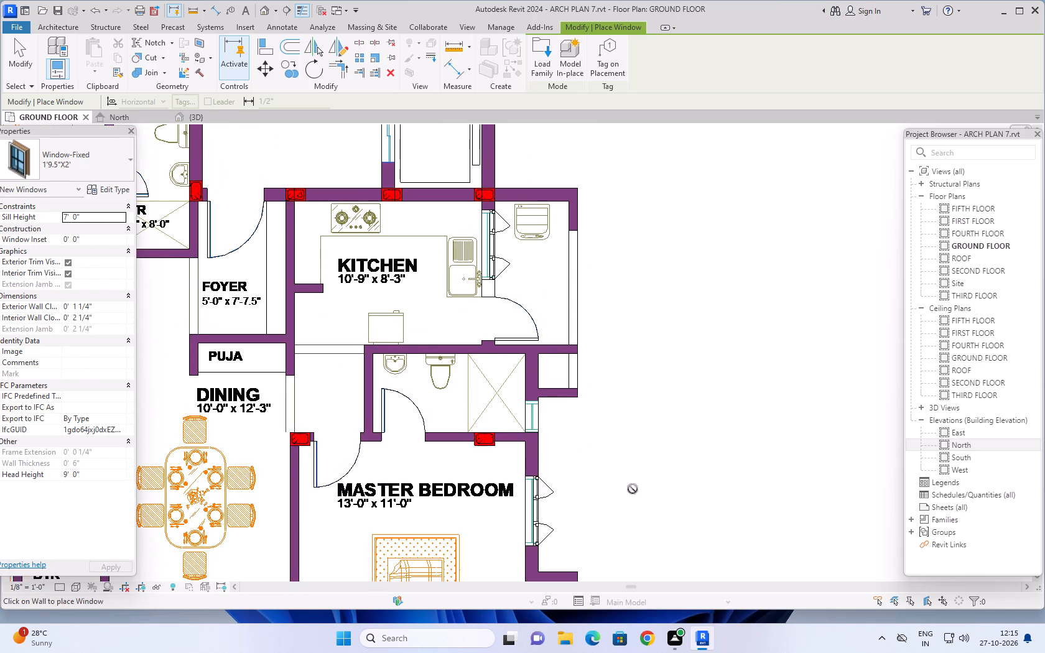
pyautogui.scroll(4, 509, 423)
pyautogui.scroll(6, 580, 407)
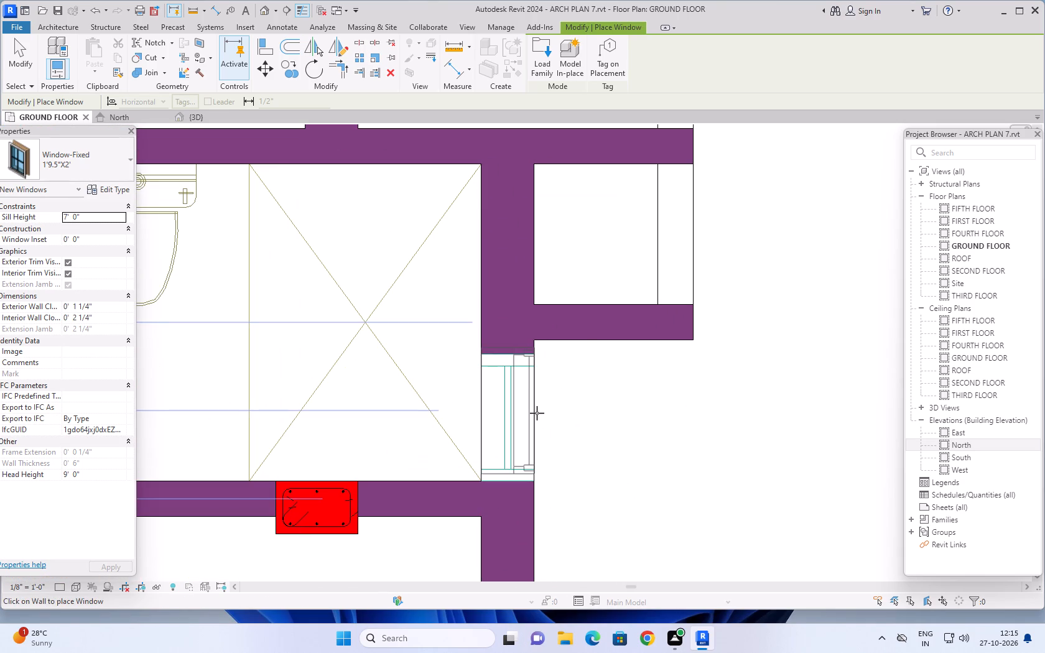
pyautogui.click(537, 413)
# Place another Window-Fixed 1'9.5"X2' window in the outer wall opening of the master bedroom's bathroom in the plan's upper flat.
pyautogui.scroll(-14, 672, 390)
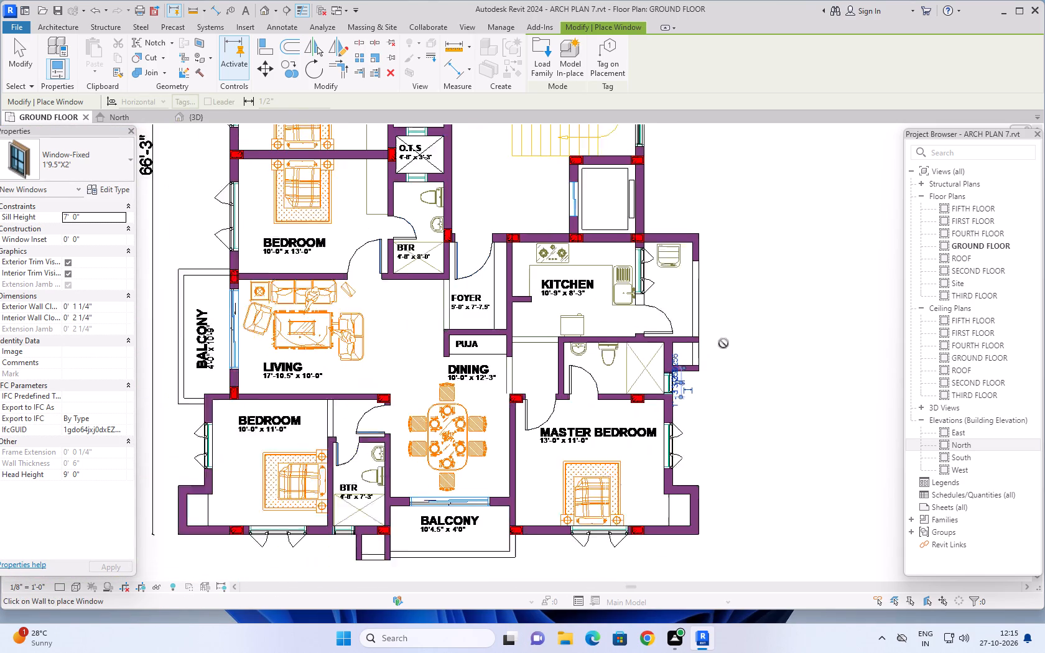
pyautogui.moveTo(746, 305); pyautogui.dragTo(706, 425, button='middle')
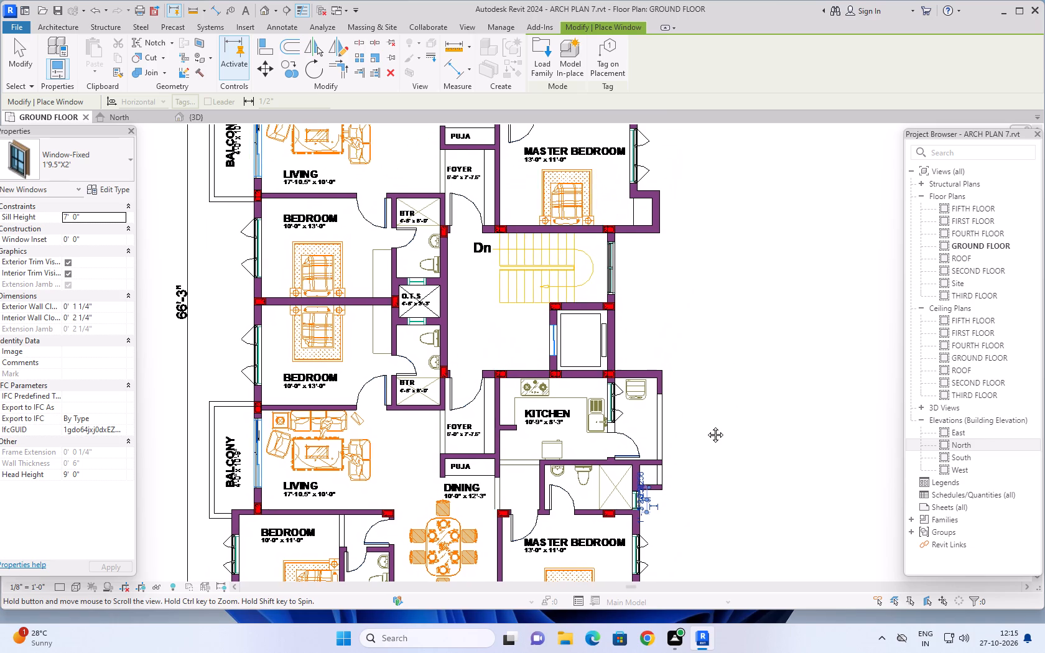
pyautogui.moveTo(706, 425); pyautogui.dragTo(694, 461, button='middle')
pyautogui.moveTo(735, 313); pyautogui.dragTo(697, 476, button='middle')
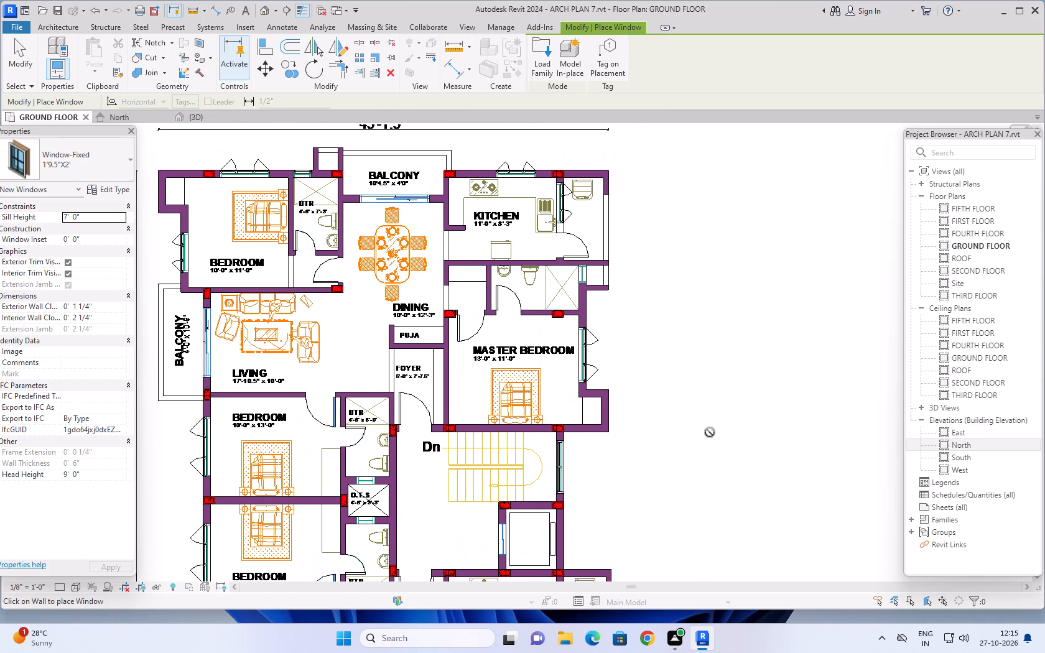
pyautogui.moveTo(714, 346); pyautogui.dragTo(694, 517, button='middle')
pyautogui.scroll(9, 569, 451)
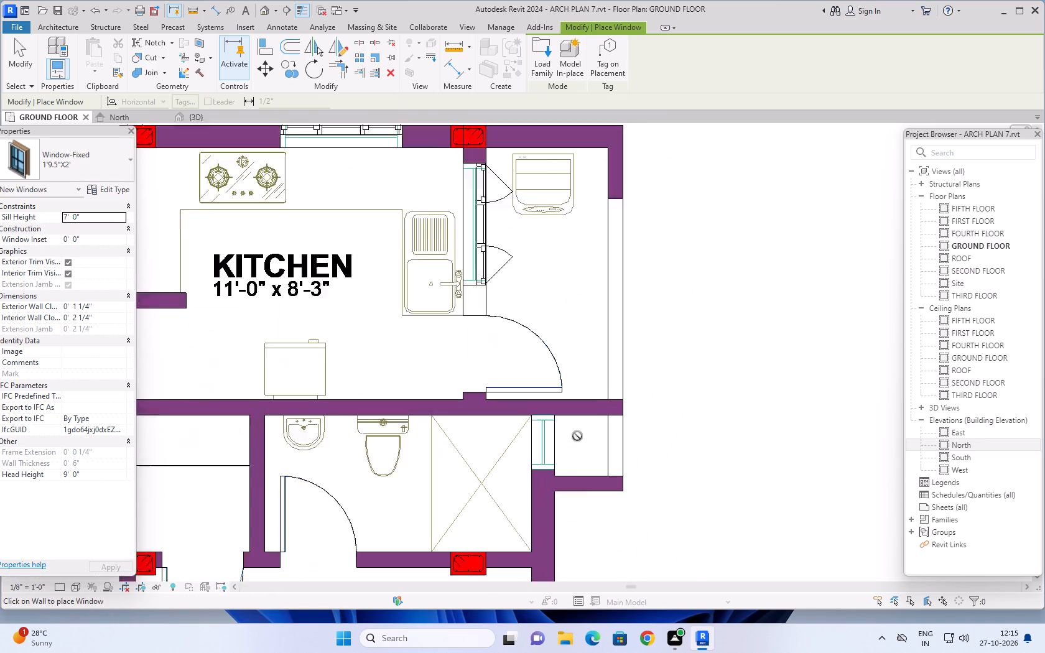
pyautogui.scroll(3, 575, 436)
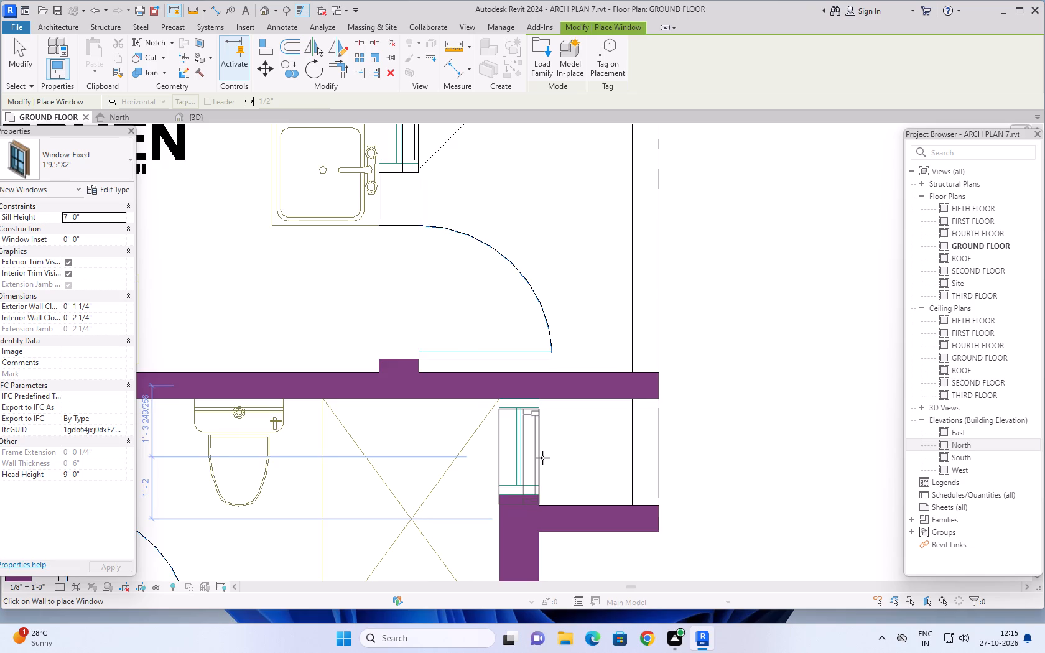
pyautogui.scroll(4, 542, 458)
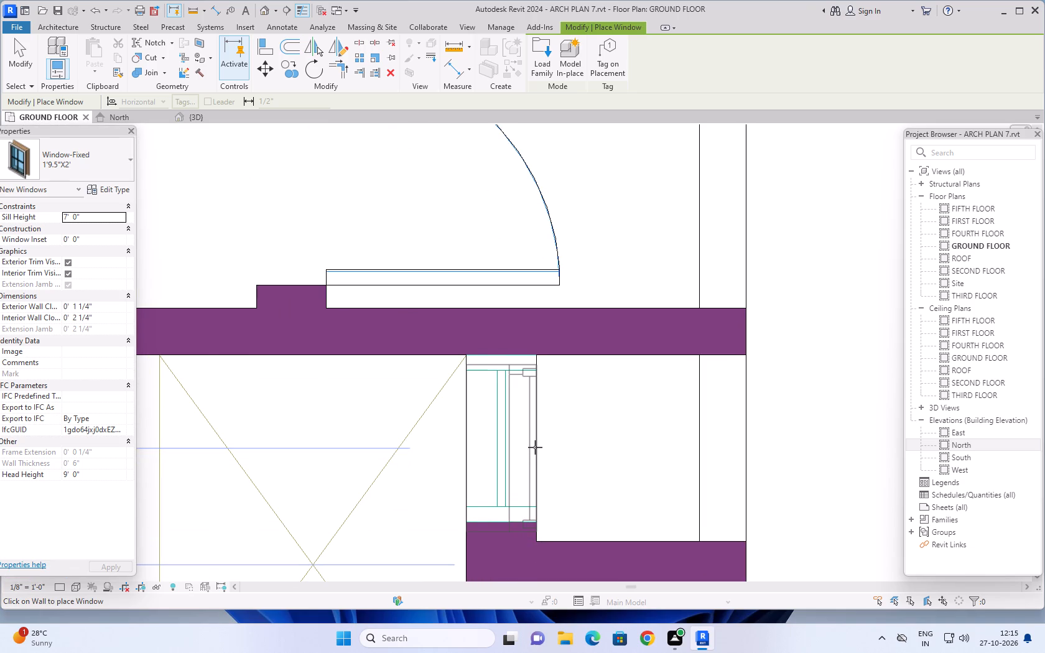
pyautogui.click(535, 447)
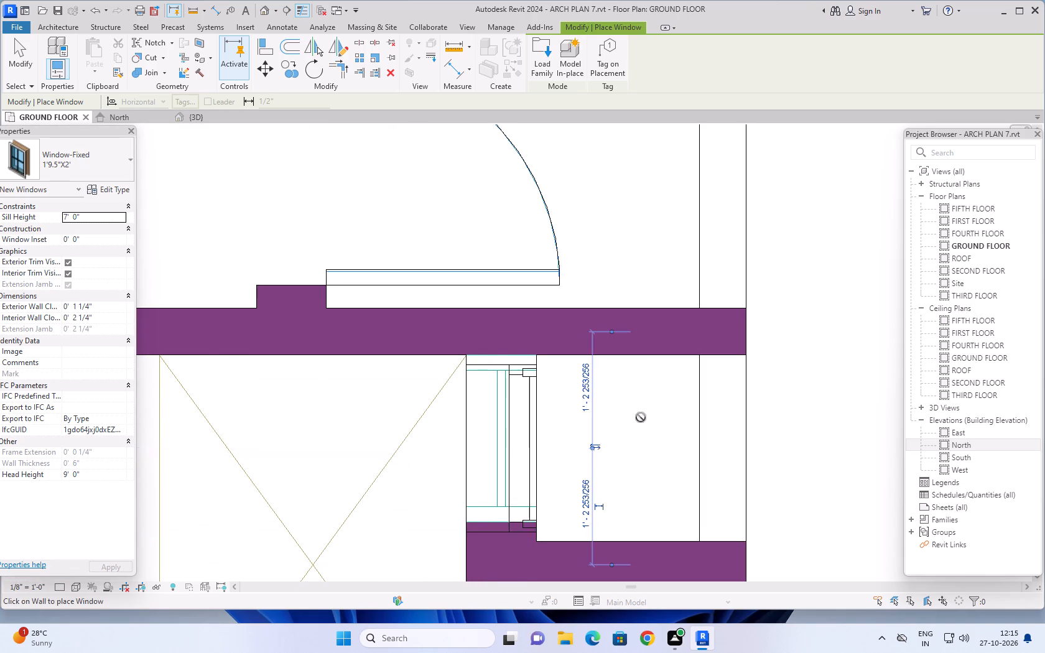
# Place a Window-Fixed 1'9.5"X2' window in the opening between the upper flat's 4'-6" x 8'-0" bathroom and the O.T.S shaft.
pyautogui.scroll(-7, 641, 417)
pyautogui.scroll(-6, 804, 322)
pyautogui.moveTo(807, 297); pyautogui.dragTo(802, 277, button='middle')
pyautogui.scroll(-2, 803, 328)
pyautogui.moveTo(804, 395); pyautogui.dragTo(802, 389, button='middle')
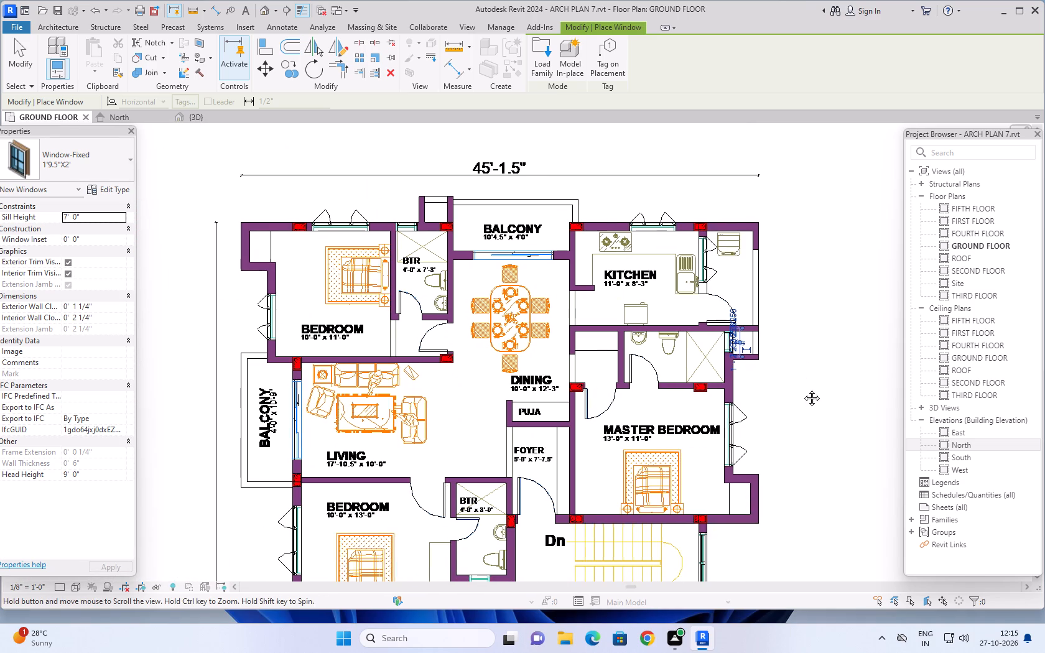
pyautogui.moveTo(802, 389); pyautogui.dragTo(787, 282, button='middle')
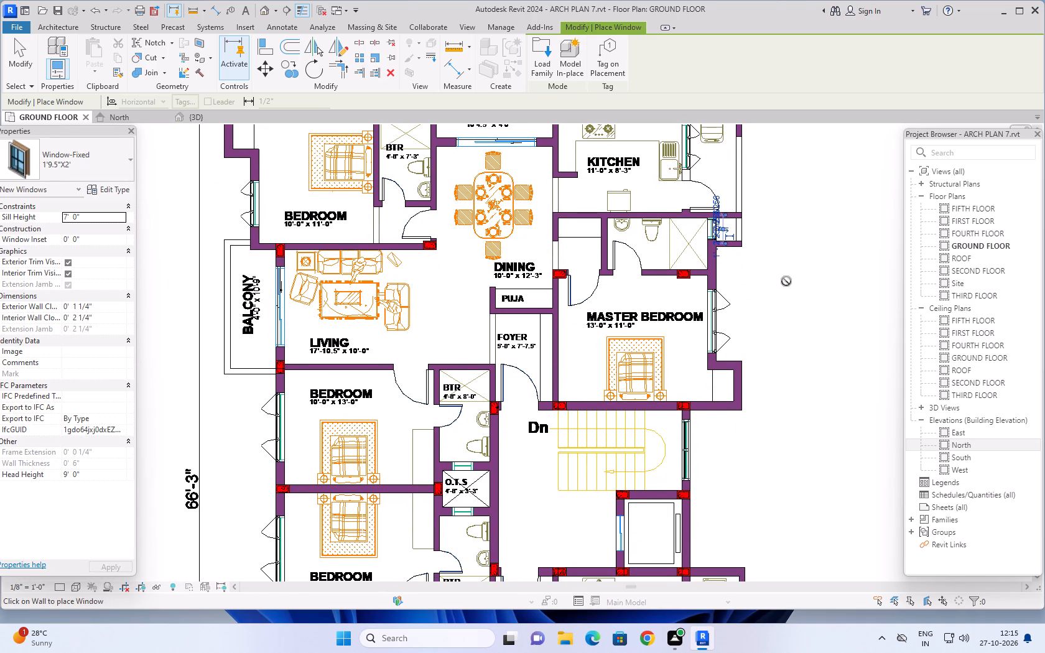
pyautogui.scroll(7, 459, 482)
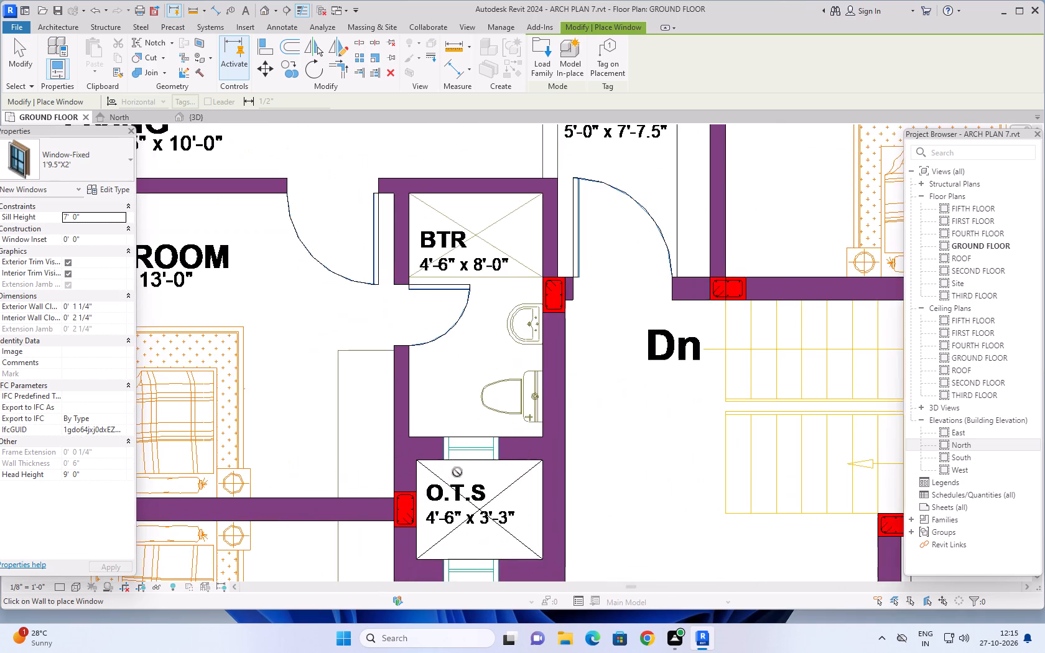
pyautogui.scroll(8, 466, 463)
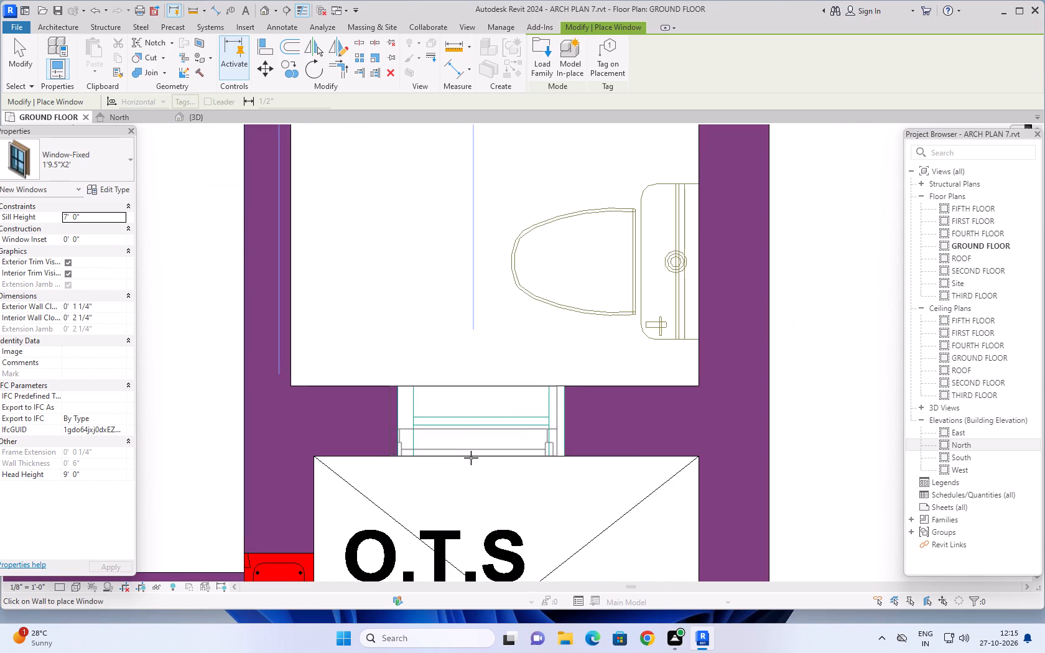
pyautogui.click(465, 458)
# Place a Window-Fixed 1'9.5"X2' window in the opposite O.T.S shaft opening, into the lower flat's 4'-6" x 8'-0" bathroom.
pyautogui.scroll(-8, 492, 487)
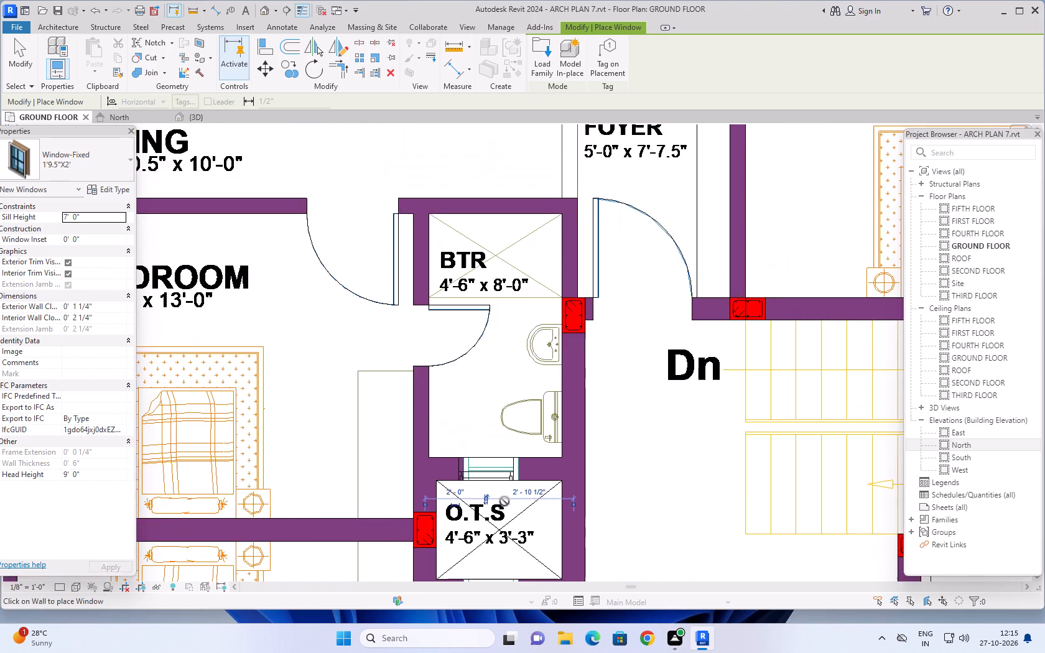
pyautogui.scroll(-2, 505, 508)
pyautogui.moveTo(506, 511); pyautogui.dragTo(493, 431, button='middle')
pyautogui.scroll(8, 492, 489)
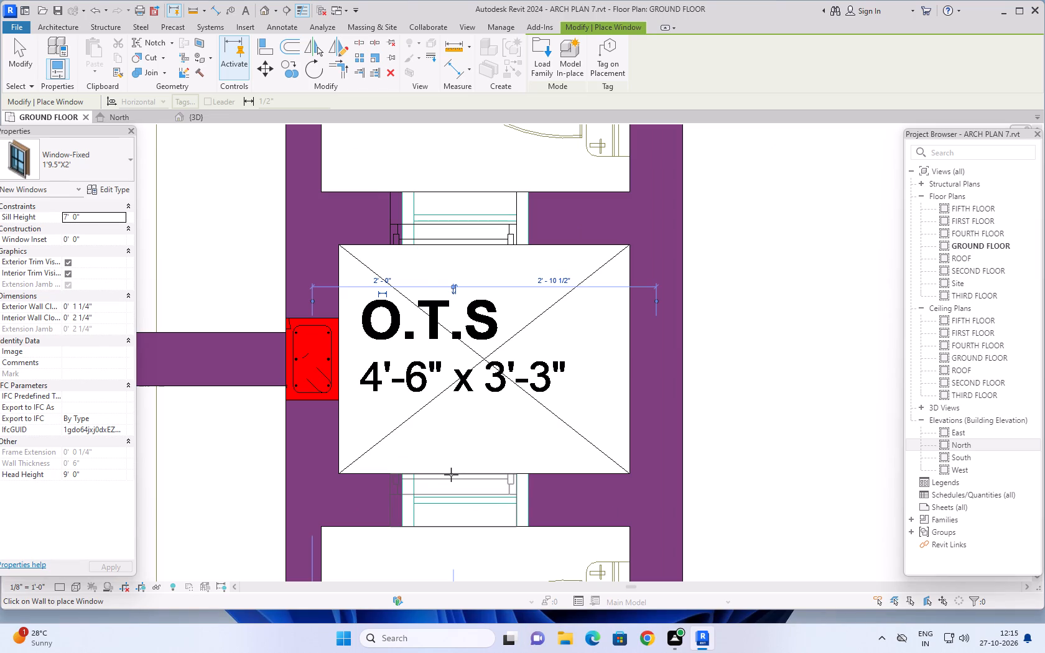
pyautogui.click(451, 475)
# Examine the whole ground-floor plan to check the windows placed in the bathroom openings.
pyautogui.scroll(-14, 485, 447)
pyautogui.scroll(-3, 539, 459)
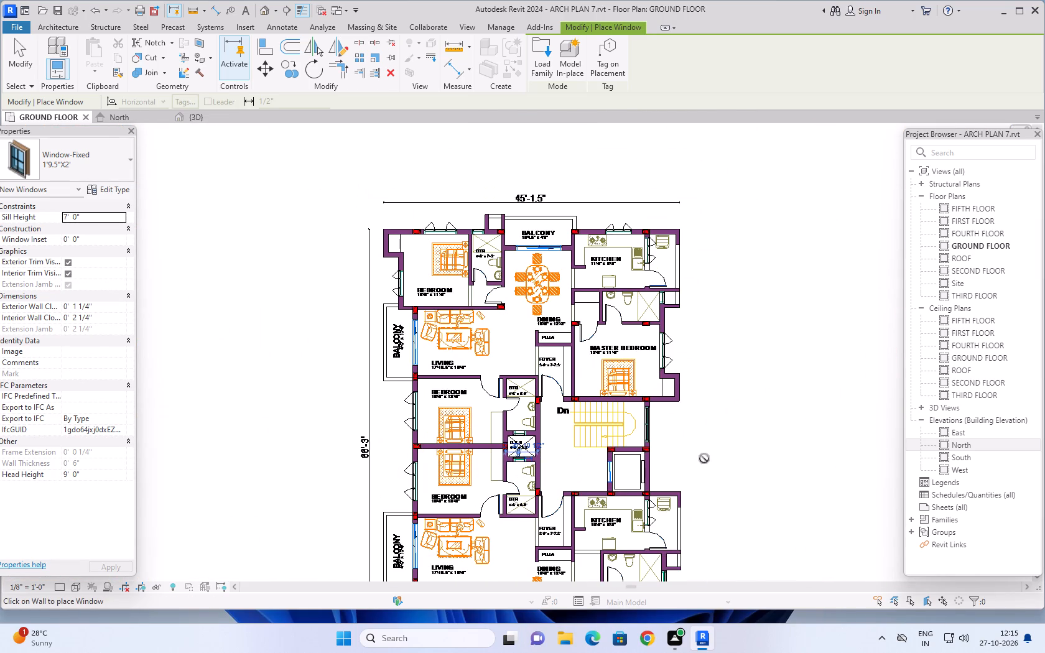
pyautogui.scroll(-2, 739, 457)
pyautogui.moveTo(748, 452); pyautogui.dragTo(682, 354, button='middle')
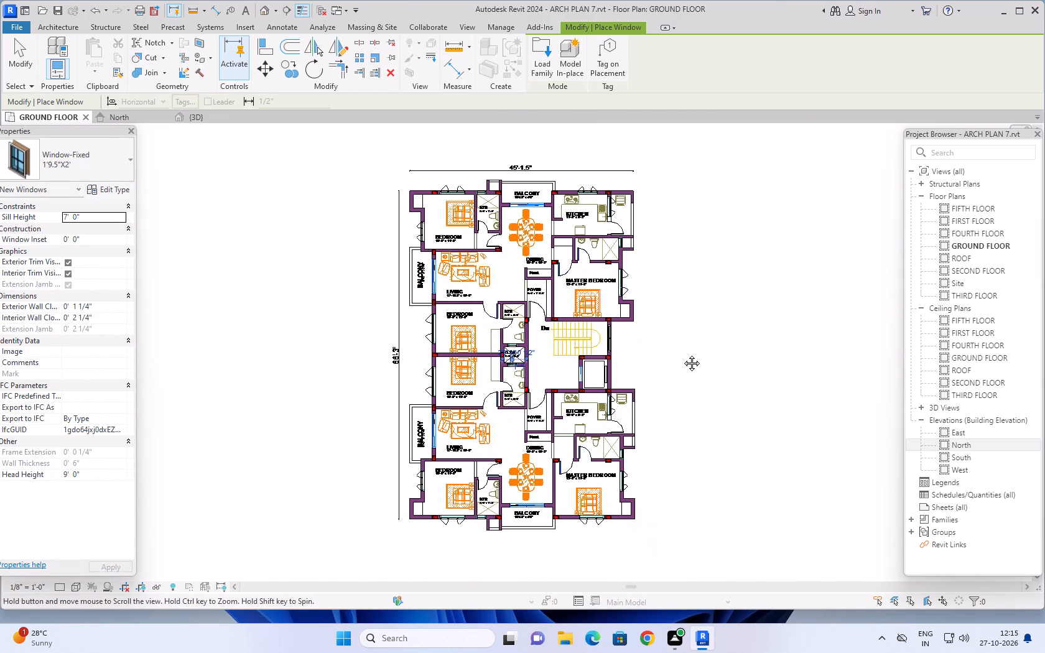
pyautogui.moveTo(682, 354); pyautogui.dragTo(681, 351, button='middle')
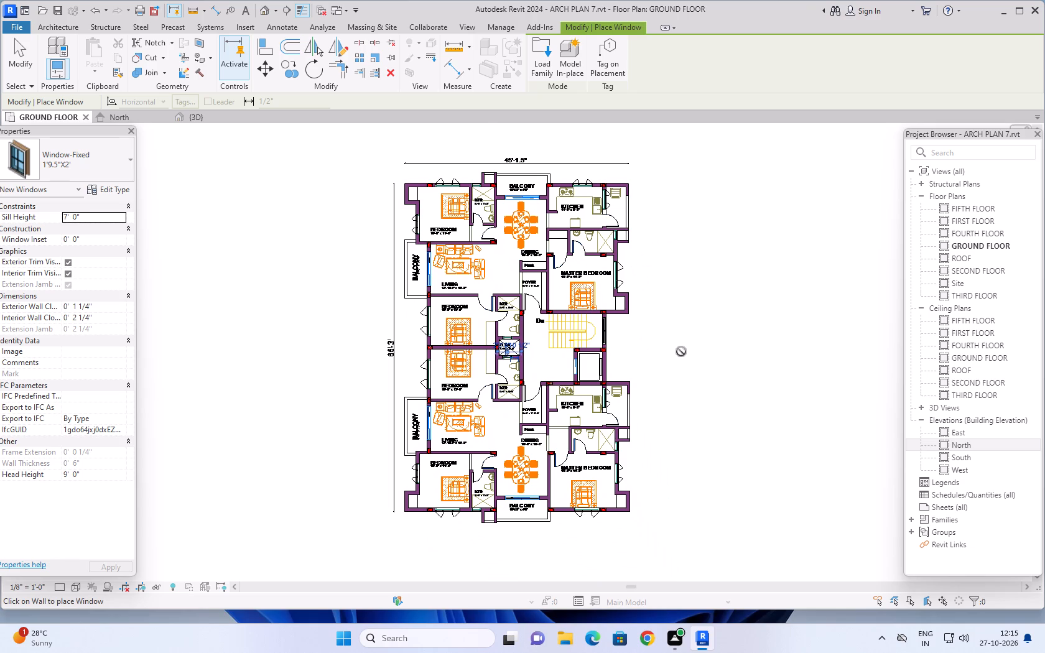
pyautogui.scroll(2, 681, 351)
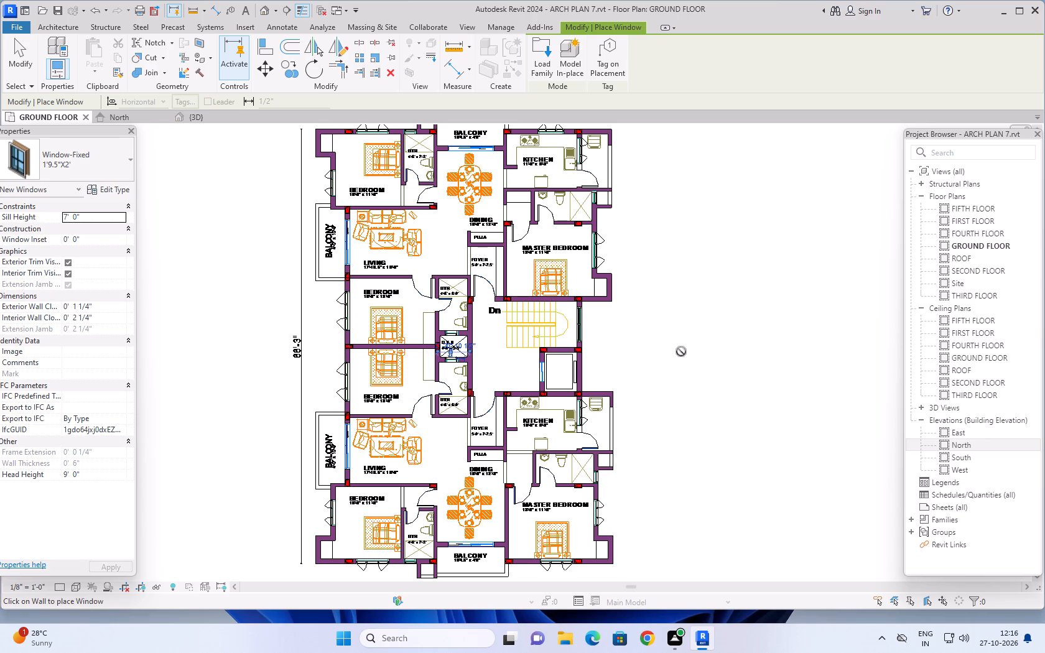
pyautogui.scroll(-1, 681, 351)
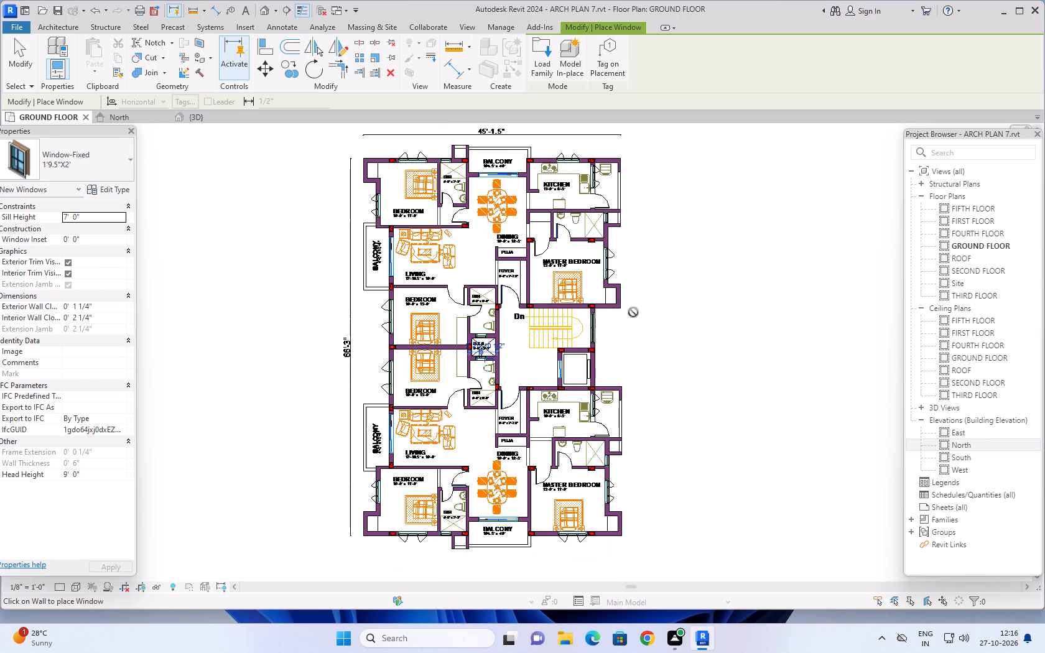
# Align the bedroom-side edge of the upper flat's 4'-6" x 7'-3" bathroom window with the wall edge of its opening.
pyautogui.click(262, 40)
pyautogui.scroll(2, 345, 171)
pyautogui.moveTo(340, 183); pyautogui.dragTo(272, 295, button='middle')
pyautogui.scroll(5, 457, 262)
pyautogui.scroll(13, 351, 289)
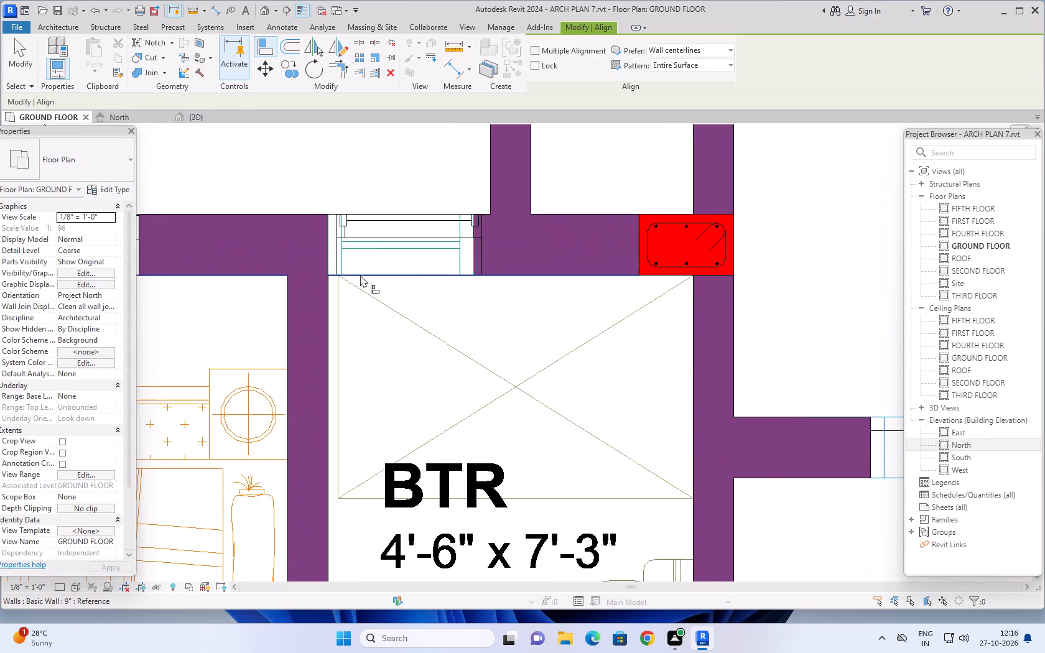
pyautogui.moveTo(366, 292); pyautogui.dragTo(367, 383, button='middle')
pyautogui.scroll(4, 344, 327)
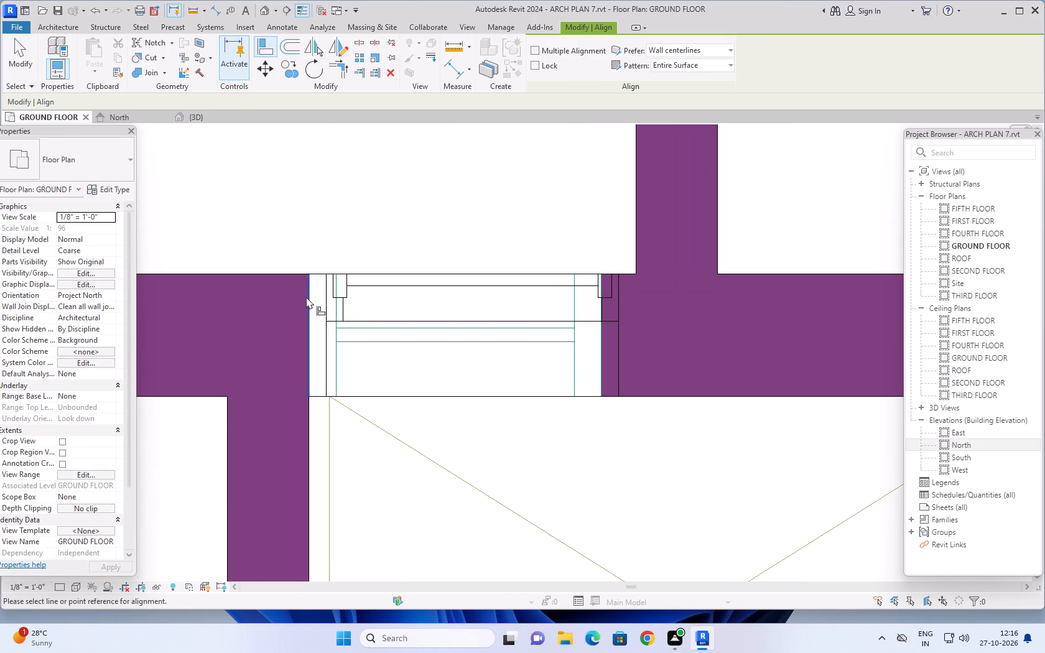
pyautogui.click(309, 294)
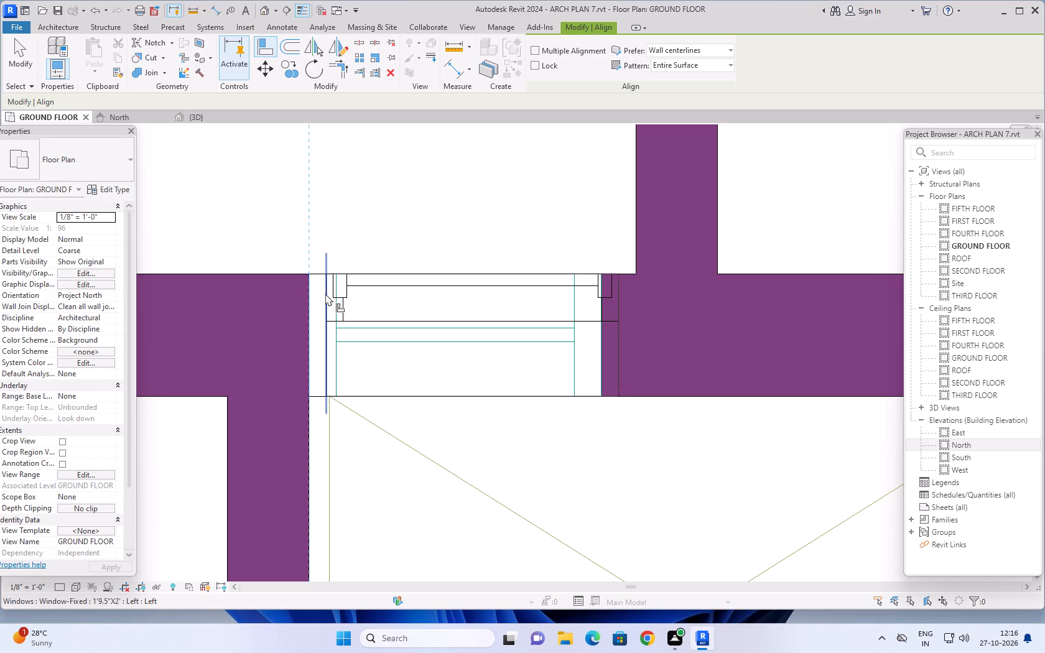
pyautogui.click(325, 294)
pyautogui.scroll(-19, 382, 374)
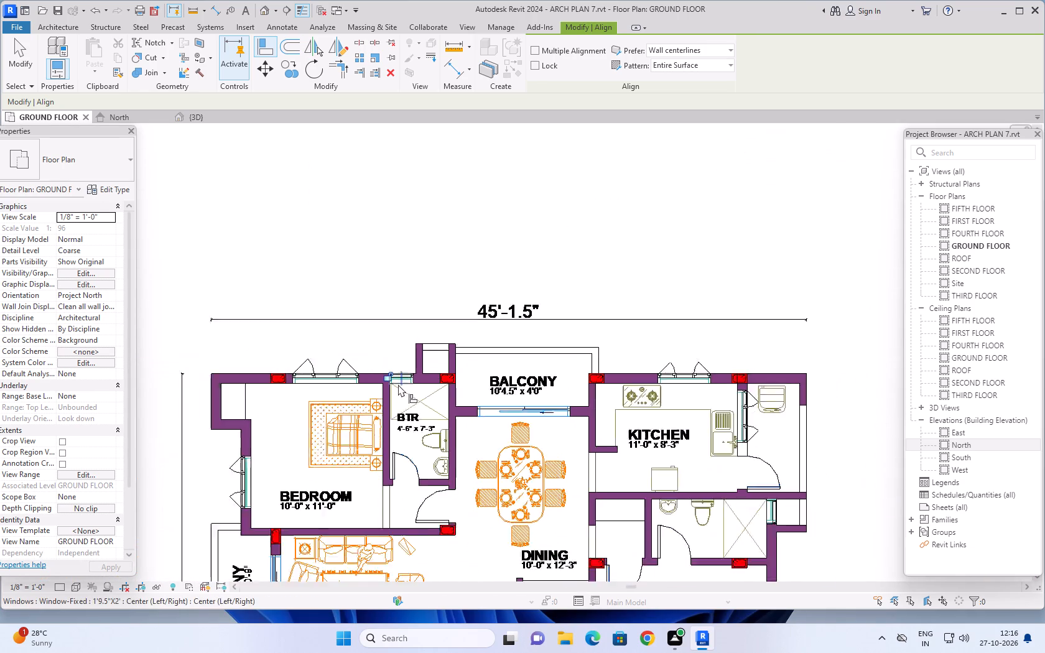
# Align the kitchen-side edge of the upper flat's master bathroom window with the adjoining wall face at its opening.
pyautogui.scroll(-1, 398, 384)
pyautogui.moveTo(388, 302); pyautogui.dragTo(359, 173, button='middle')
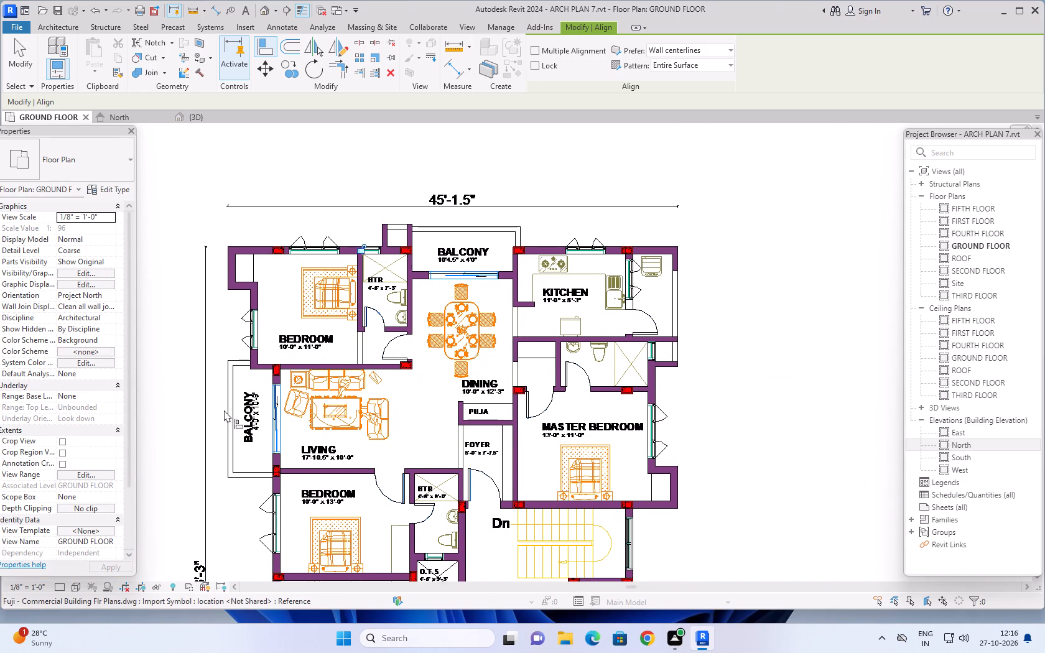
pyautogui.scroll(12, 664, 365)
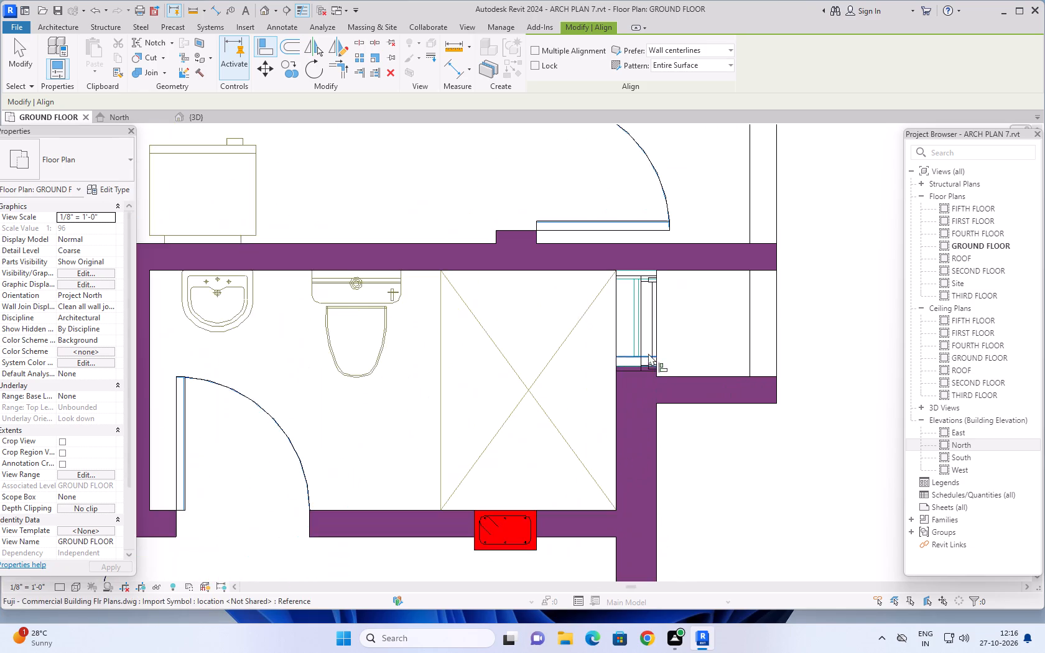
pyautogui.scroll(1, 649, 280)
pyautogui.moveTo(684, 298); pyautogui.dragTo(671, 371, button='middle')
pyautogui.scroll(3, 628, 366)
pyautogui.moveTo(695, 415); pyautogui.dragTo(704, 372, button='middle')
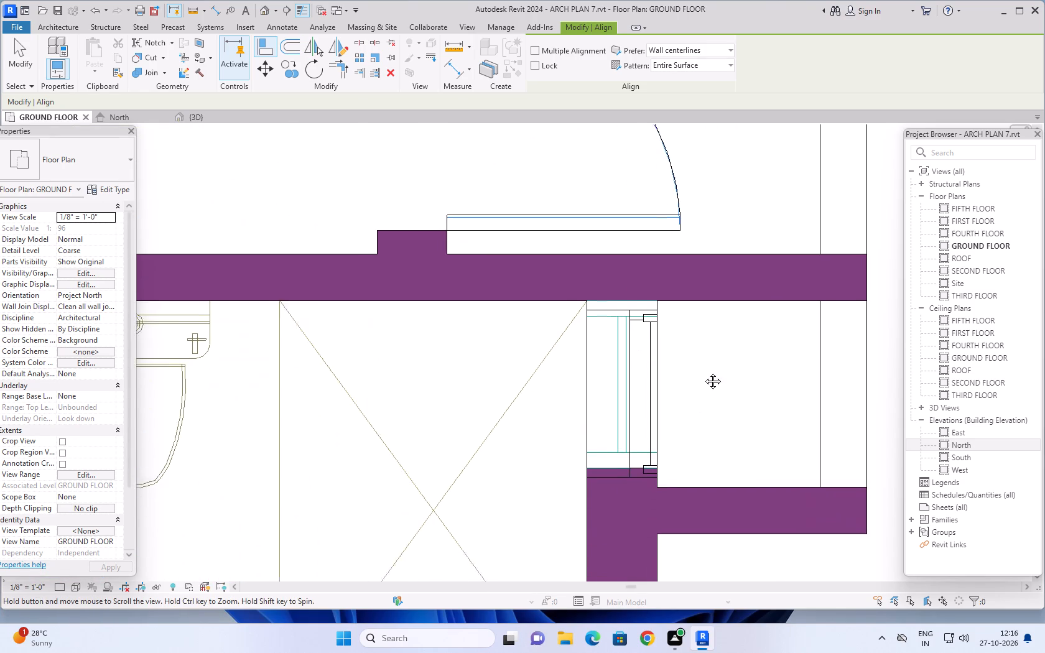
pyautogui.moveTo(704, 372); pyautogui.dragTo(719, 314, button='middle')
pyautogui.moveTo(719, 314); pyautogui.dragTo(701, 456, button='middle')
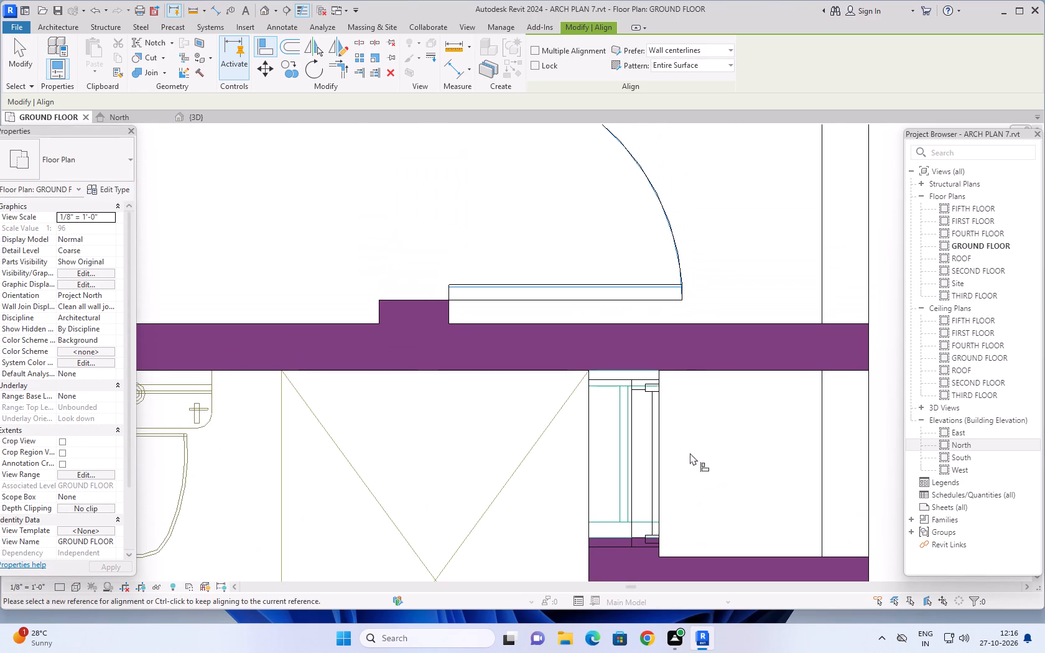
pyautogui.scroll(6, 686, 415)
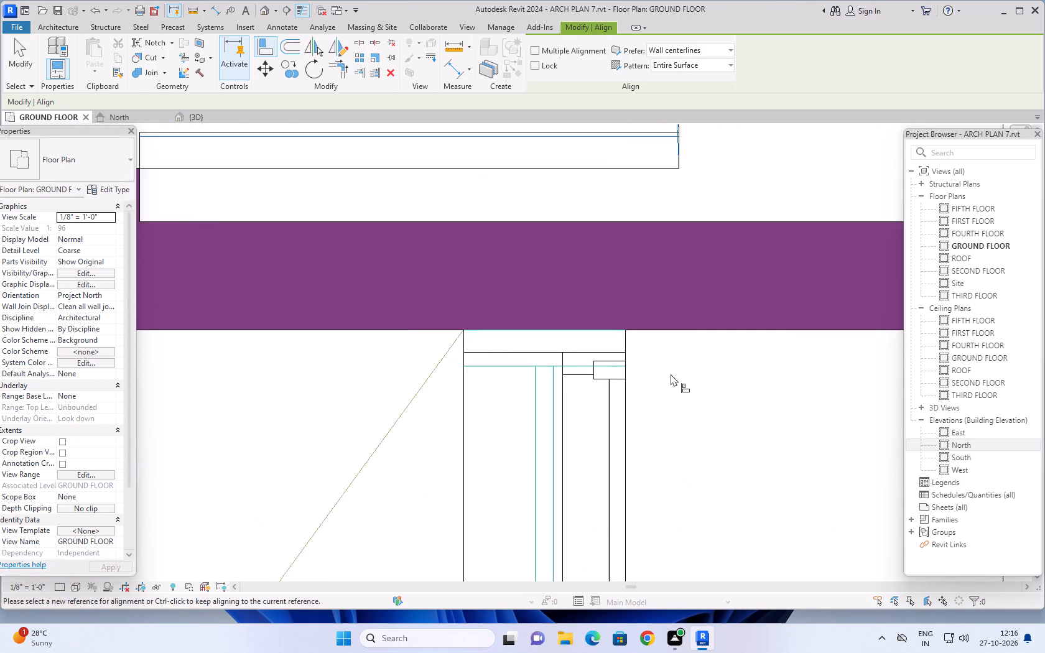
pyautogui.scroll(1, 671, 374)
pyautogui.click(565, 321)
pyautogui.click(519, 347)
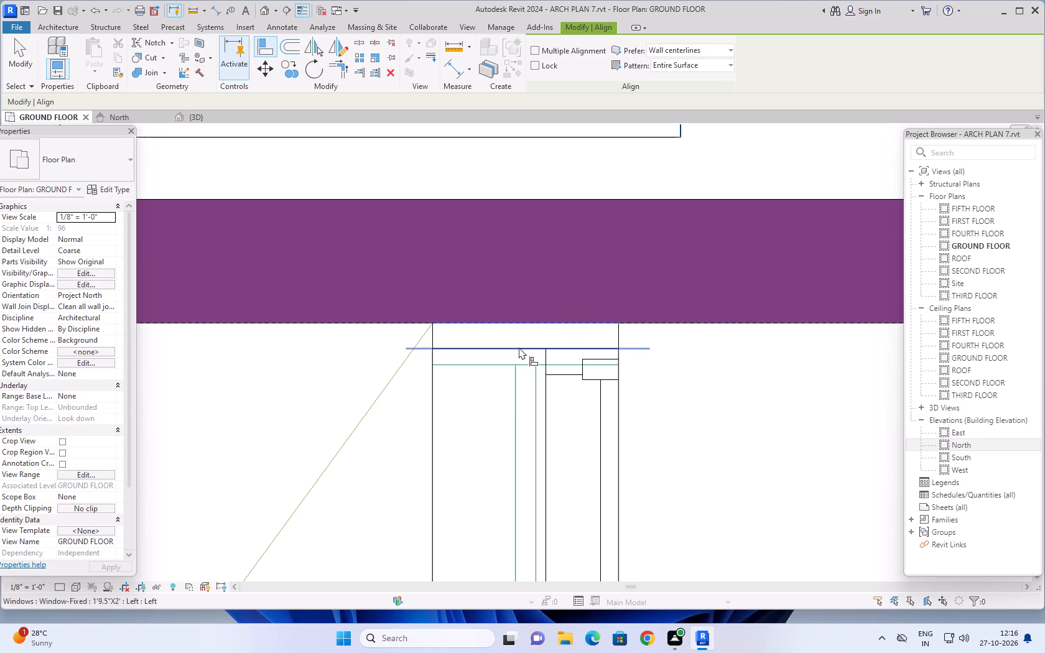
# Inspect the other end of the upper master bathroom window's opening and look over the whole plan for the remaining windows.
pyautogui.scroll(-13, 648, 379)
pyautogui.moveTo(706, 426); pyautogui.dragTo(697, 331, button='middle')
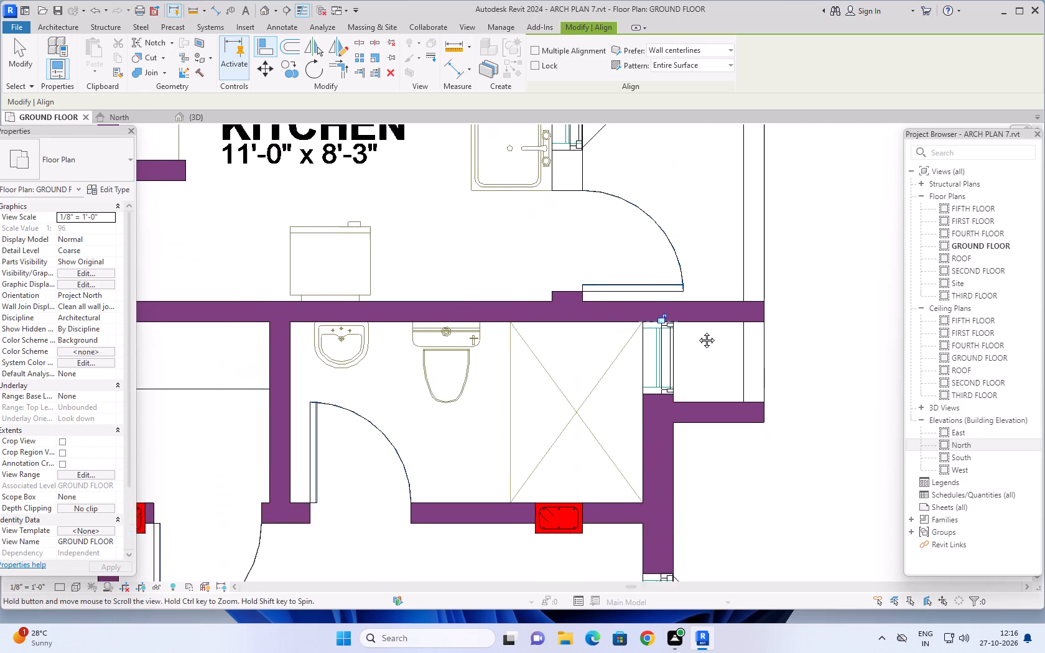
pyautogui.moveTo(697, 331); pyautogui.dragTo(694, 307, button='middle')
pyautogui.scroll(4, 652, 377)
pyautogui.scroll(5, 679, 328)
pyautogui.scroll(-2, 715, 309)
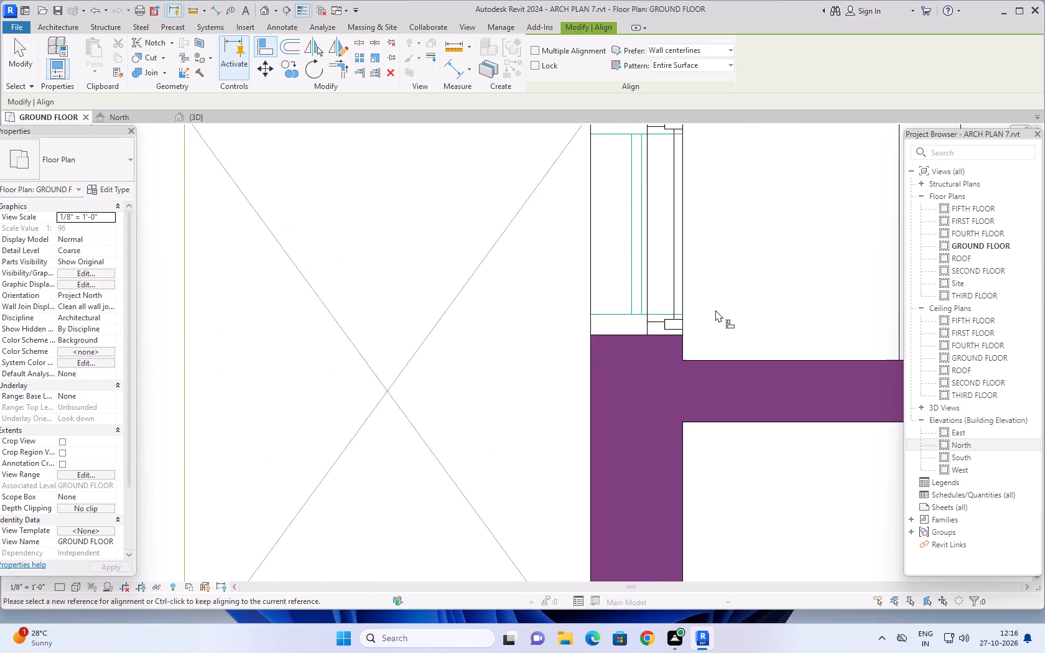
pyautogui.scroll(-19, 715, 310)
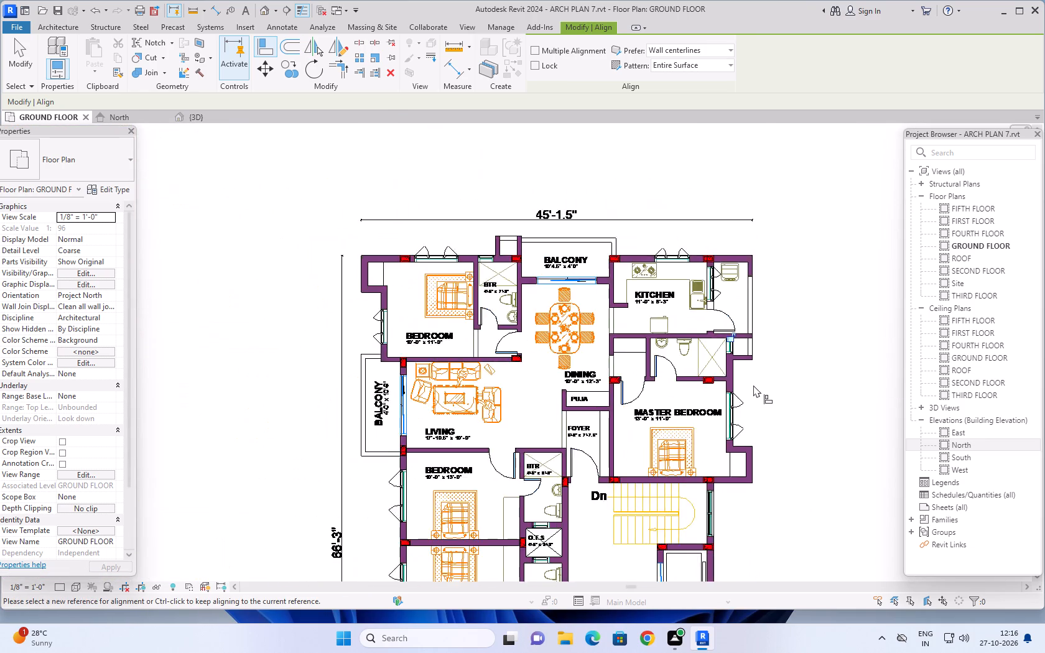
pyautogui.scroll(-2, 753, 385)
pyautogui.moveTo(771, 405); pyautogui.dragTo(733, 266, button='middle')
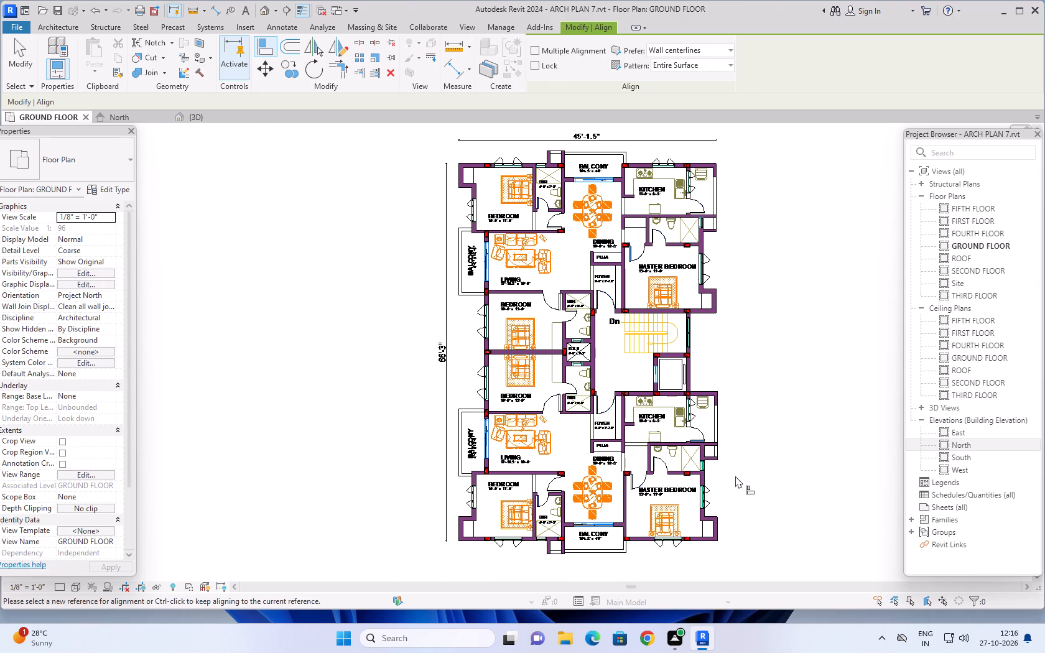
# Align the bedroom-side edge of the lower flat's master bathroom window with the wall face at its opening.
pyautogui.scroll(4, 735, 476)
pyautogui.scroll(14, 685, 465)
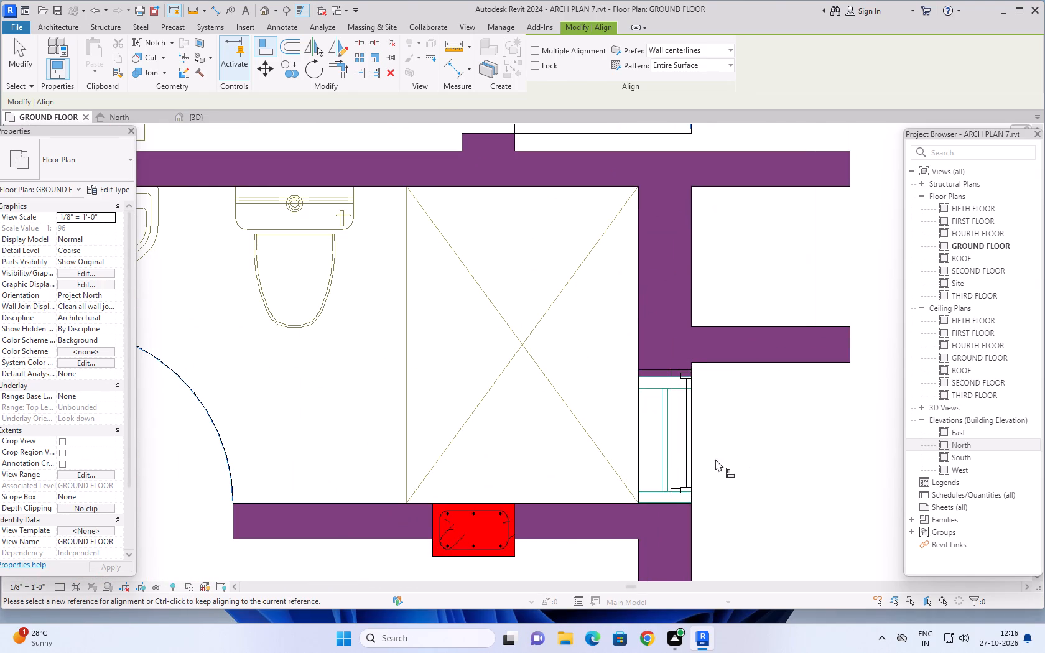
pyautogui.scroll(6, 681, 517)
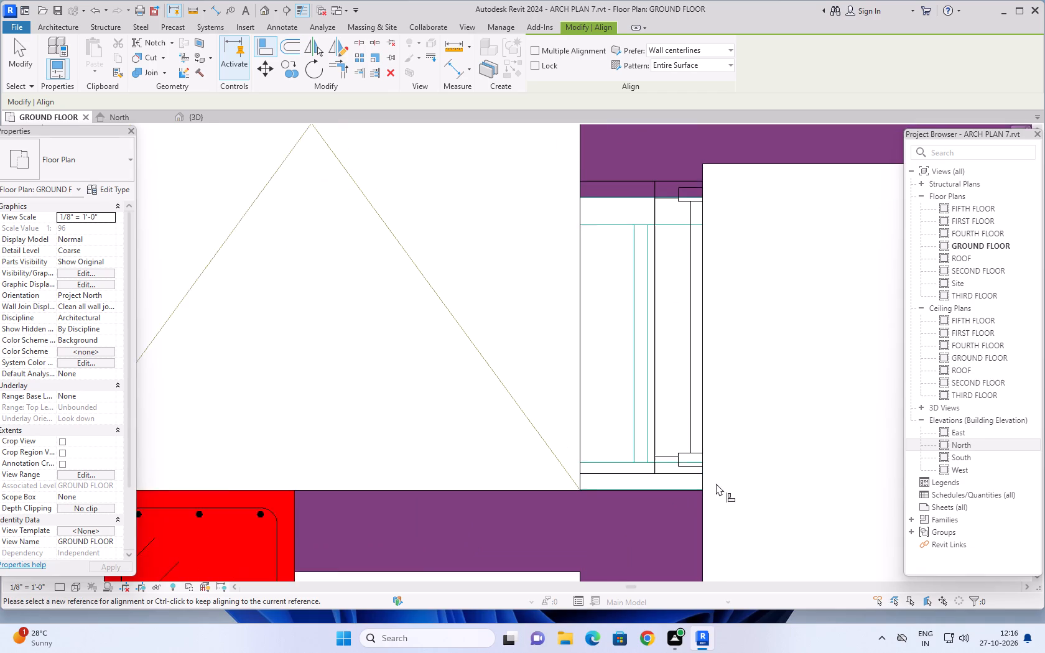
pyautogui.scroll(1, 716, 483)
pyautogui.click(655, 494)
pyautogui.click(635, 469)
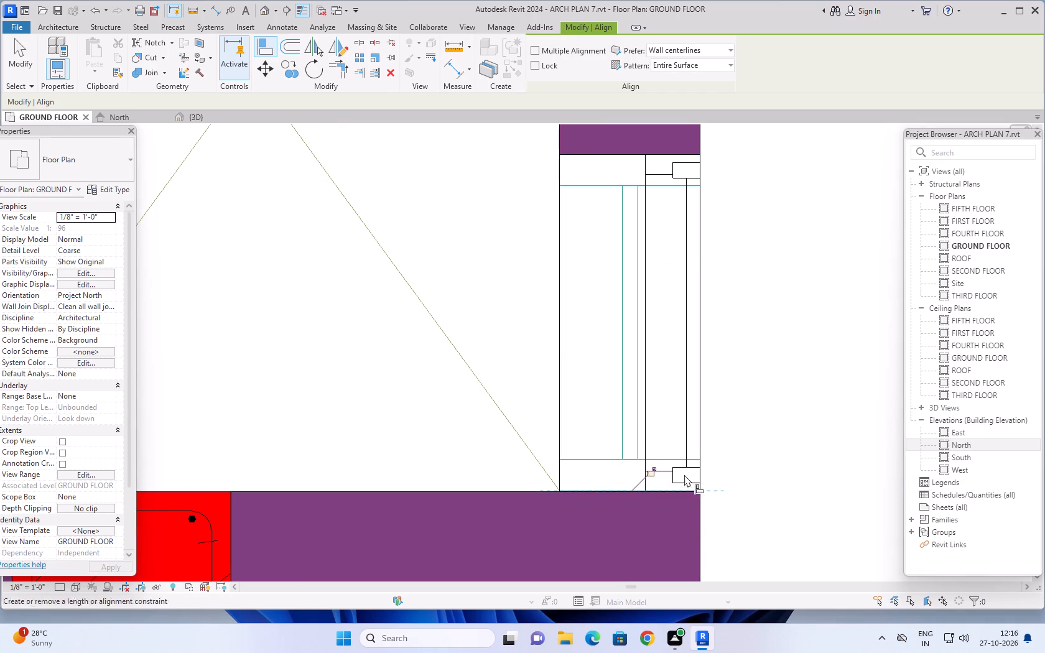
# Align the bedroom-side edge of the lower flat's 4'-6" x 7'-3" bathroom window with the wall face at its opening.
pyautogui.scroll(-18, 717, 455)
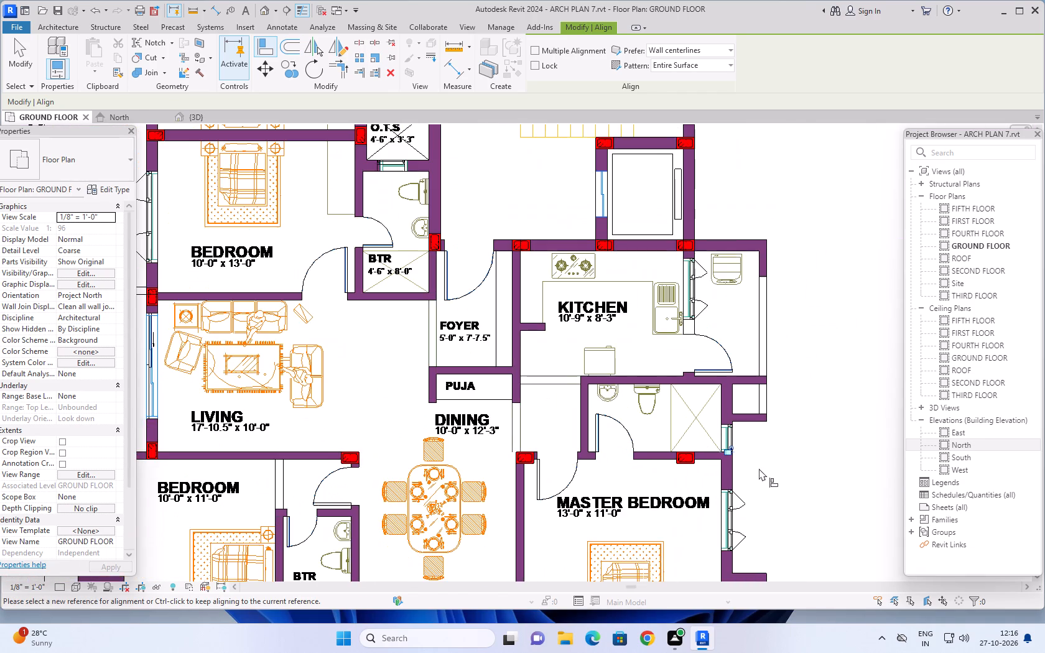
pyautogui.moveTo(760, 470); pyautogui.dragTo(761, 317, button='middle')
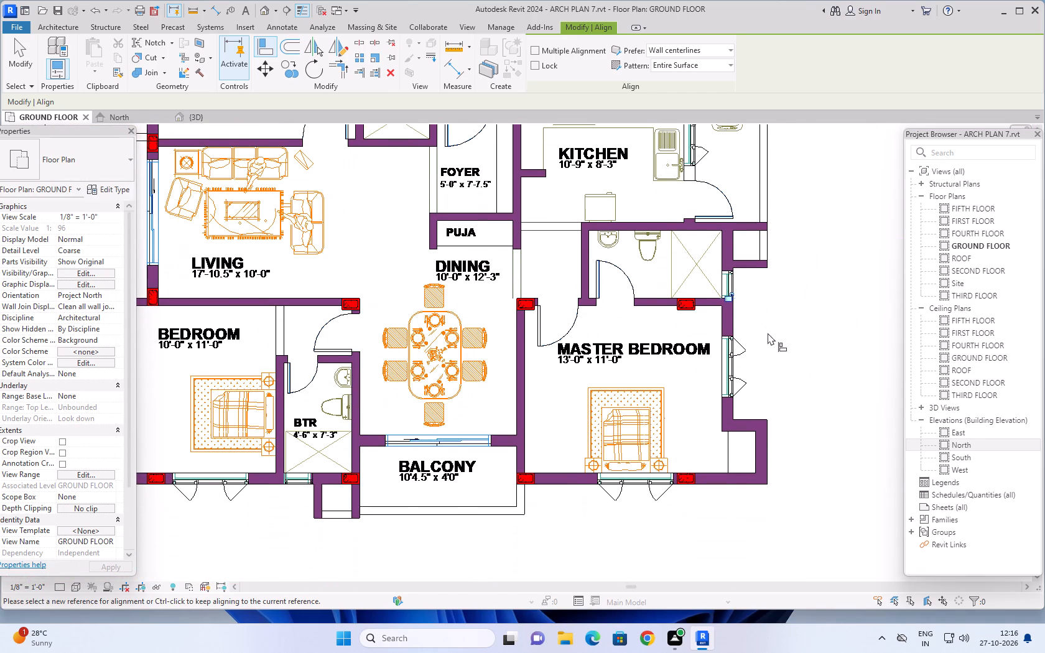
pyautogui.moveTo(570, 528); pyautogui.dragTo(863, 527, button='middle')
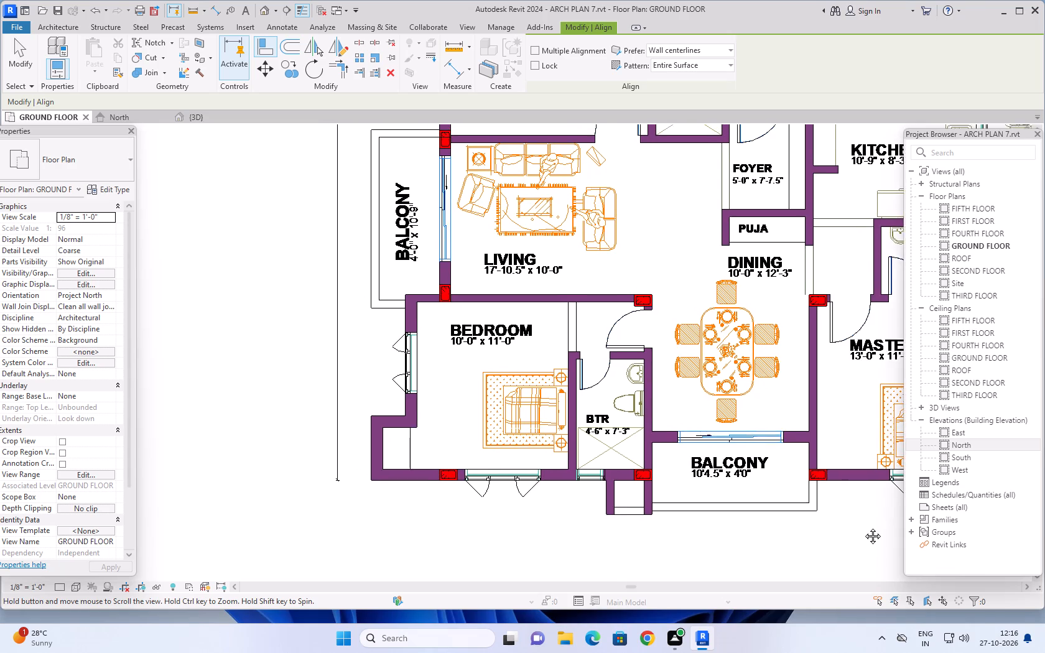
pyautogui.moveTo(863, 527); pyautogui.dragTo(862, 530, button='middle')
pyautogui.scroll(4, 560, 486)
pyautogui.scroll(9, 607, 470)
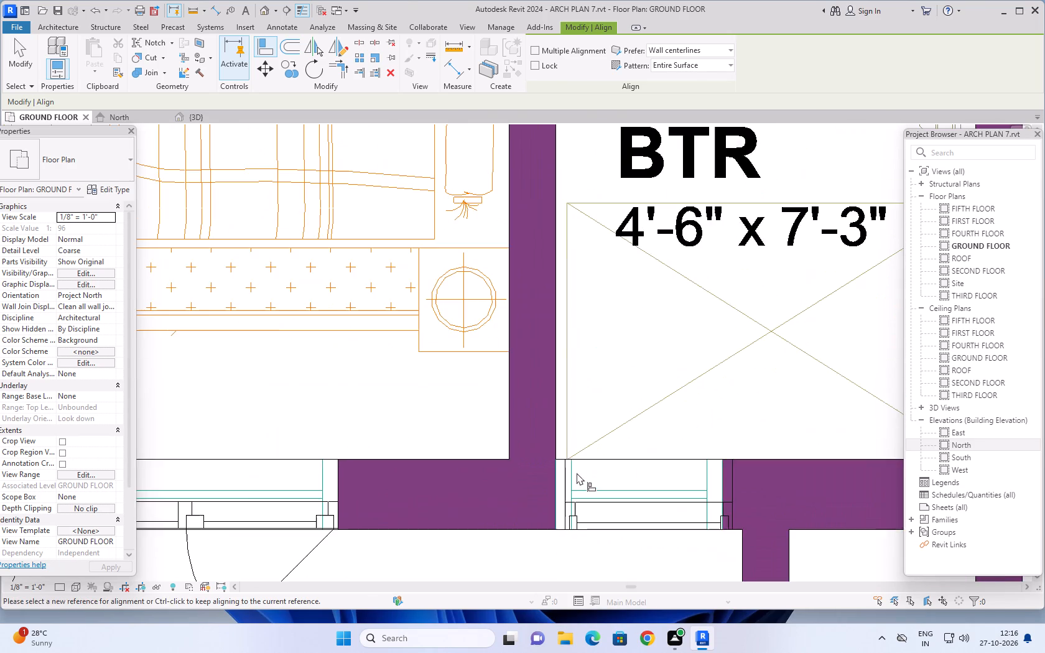
pyautogui.scroll(5, 574, 474)
pyautogui.click(536, 480)
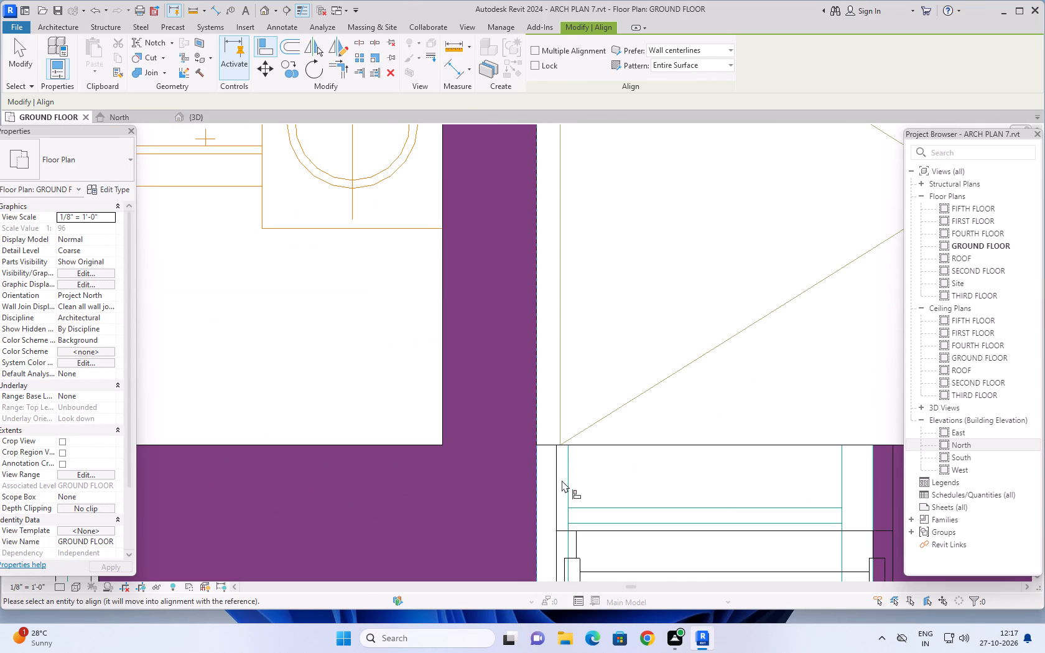
pyautogui.click(558, 479)
# Align the stair-side edge of the window between the O.T.S and the lower flat's 4'-6" x 8'-0" bathroom with its opening edge.
pyautogui.scroll(-6, 665, 404)
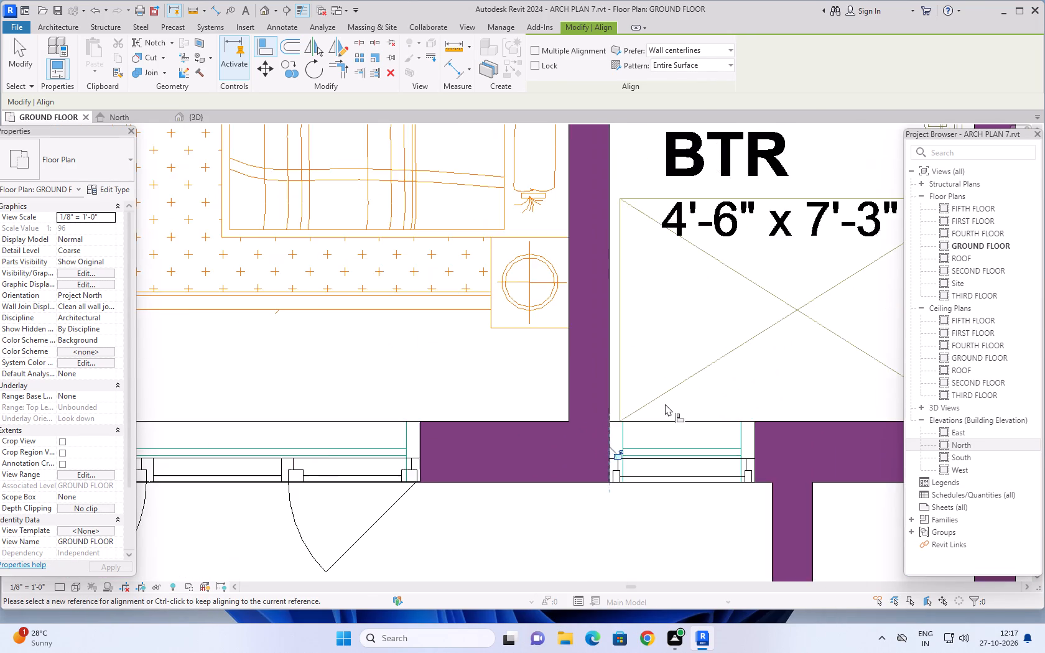
pyautogui.scroll(-1, 665, 404)
pyautogui.scroll(-12, 616, 482)
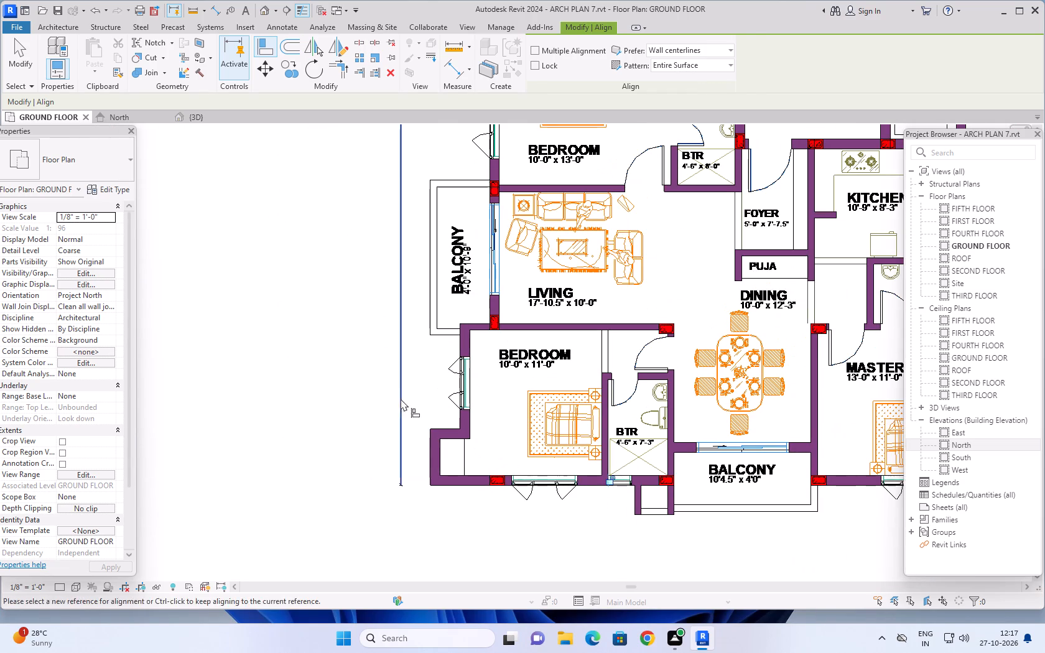
pyautogui.moveTo(358, 365); pyautogui.dragTo(350, 430, button='middle')
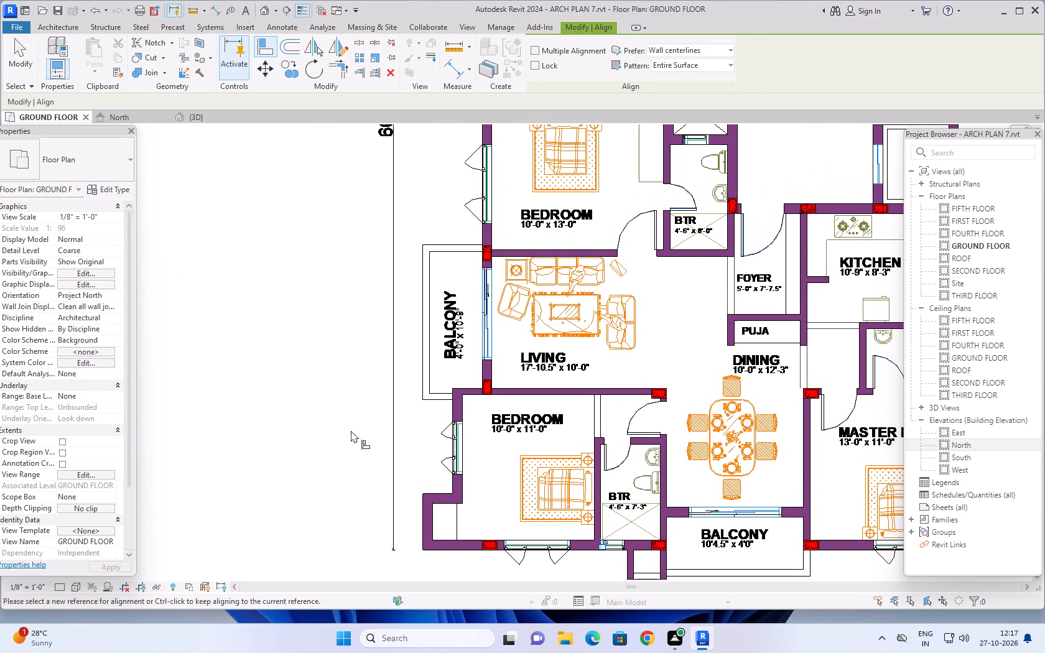
pyautogui.scroll(-1, 346, 327)
pyautogui.moveTo(358, 272); pyautogui.dragTo(318, 409, button='middle')
pyautogui.scroll(-1, 351, 287)
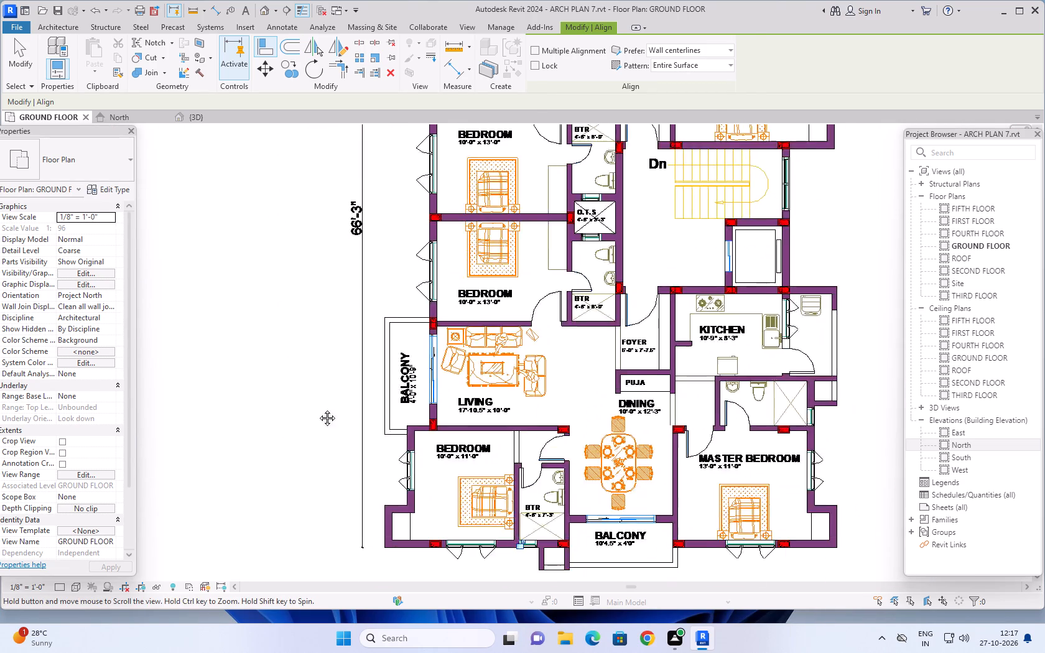
pyautogui.moveTo(318, 409); pyautogui.dragTo(310, 441, button='middle')
pyautogui.moveTo(335, 347); pyautogui.dragTo(321, 427, button='middle')
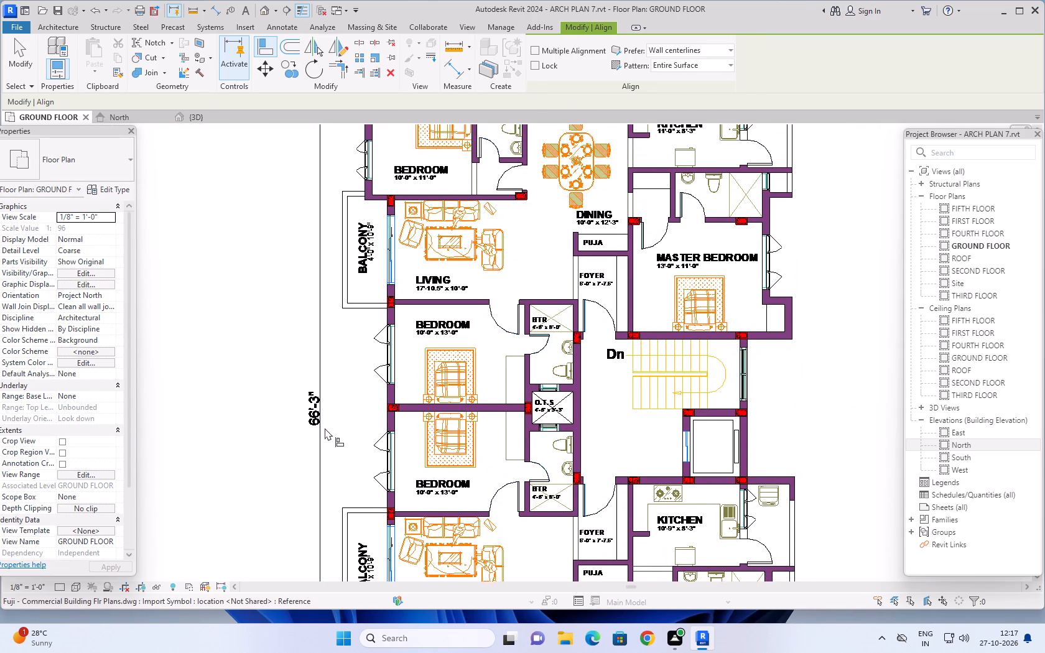
pyautogui.scroll(-3, 341, 372)
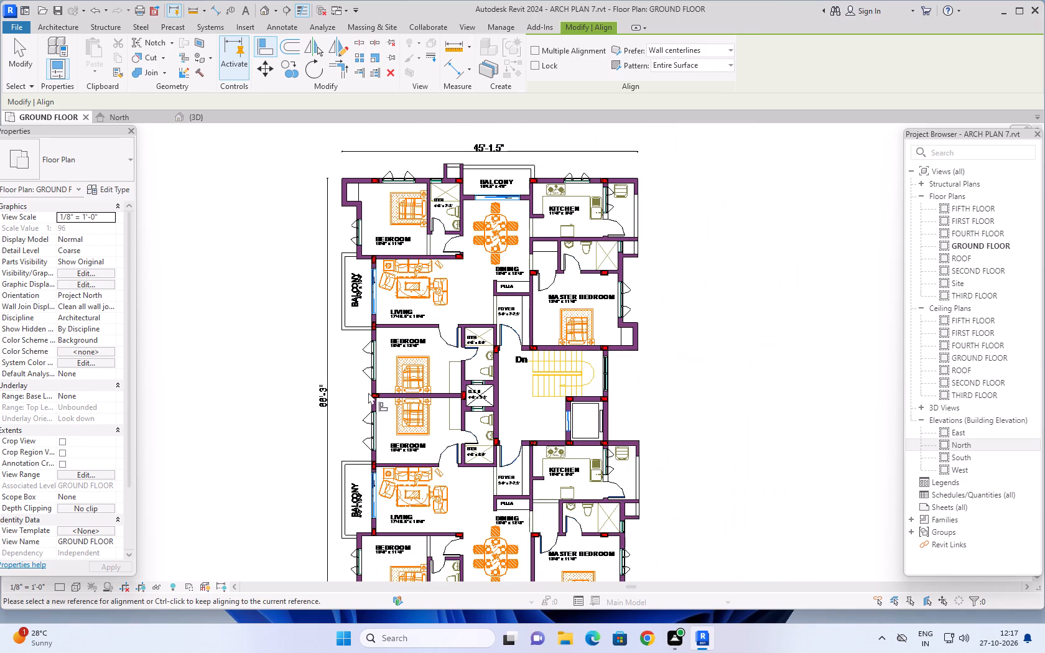
pyautogui.scroll(3, 440, 409)
pyautogui.scroll(9, 492, 412)
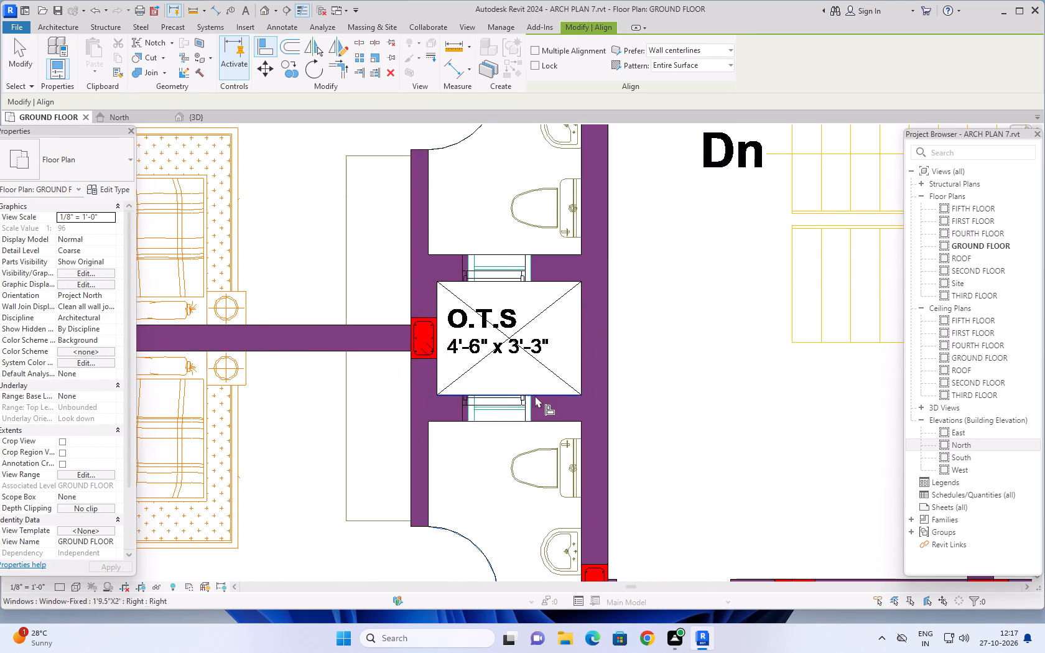
pyautogui.scroll(10, 535, 396)
pyautogui.click(519, 423)
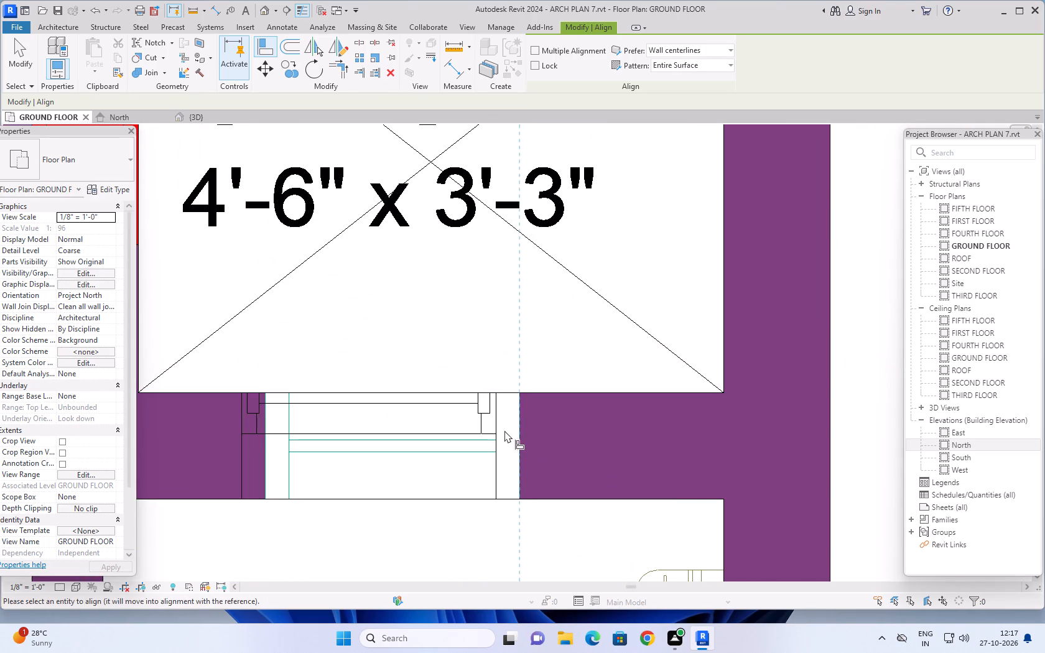
pyautogui.click(496, 434)
# Align the stair-side edge of the window between the O.T.S and the upper flat's 4'-6" x 8'-0" bathroom with its opening edge.
pyautogui.scroll(-5, 468, 356)
pyautogui.moveTo(476, 335); pyautogui.dragTo(476, 388, button='middle')
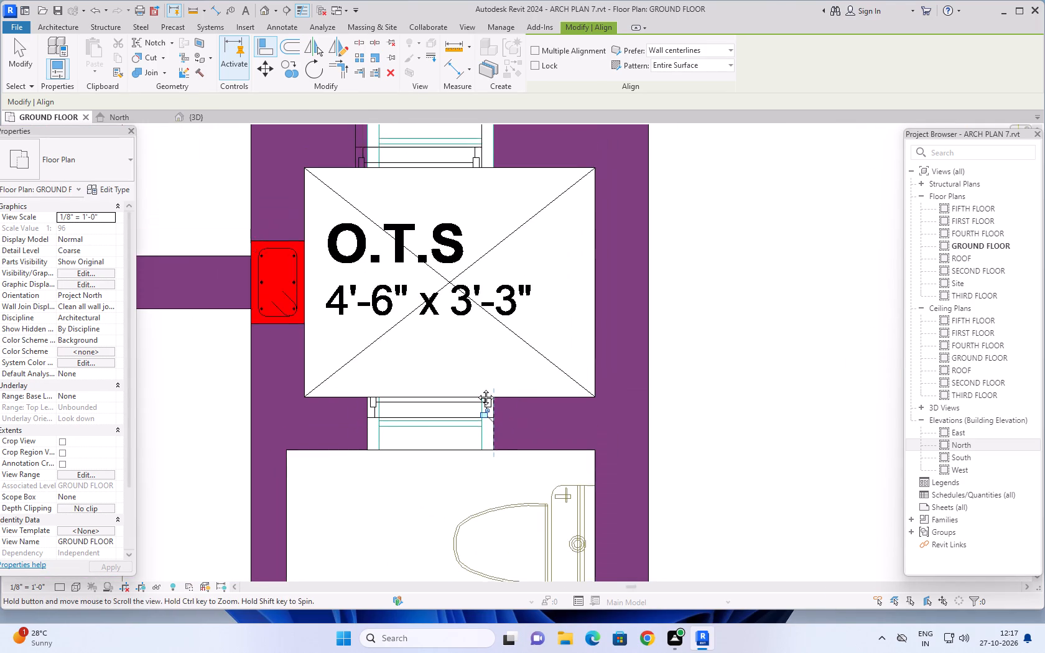
pyautogui.moveTo(476, 388); pyautogui.dragTo(480, 493, button='middle')
pyautogui.moveTo(518, 322); pyautogui.dragTo(491, 452, button='middle')
pyautogui.scroll(5, 490, 404)
pyautogui.click(457, 379)
pyautogui.click(432, 382)
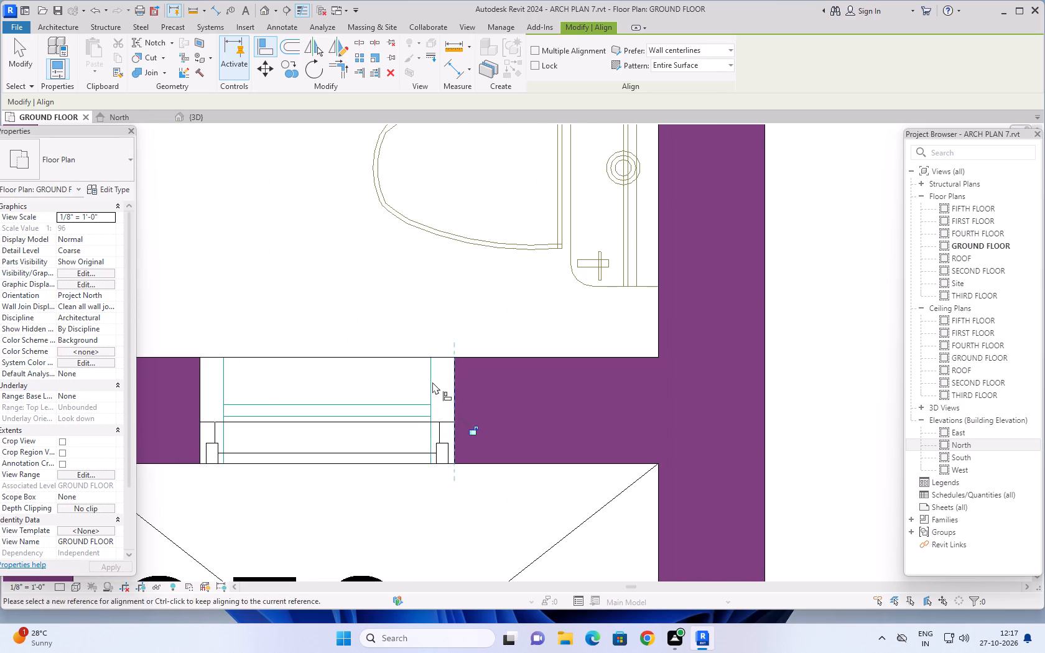
# Look over the whole ground-floor plan to check the aligned bathroom windows and the remaining door and window openings.
pyautogui.scroll(-10, 434, 475)
pyautogui.scroll(-2, 521, 479)
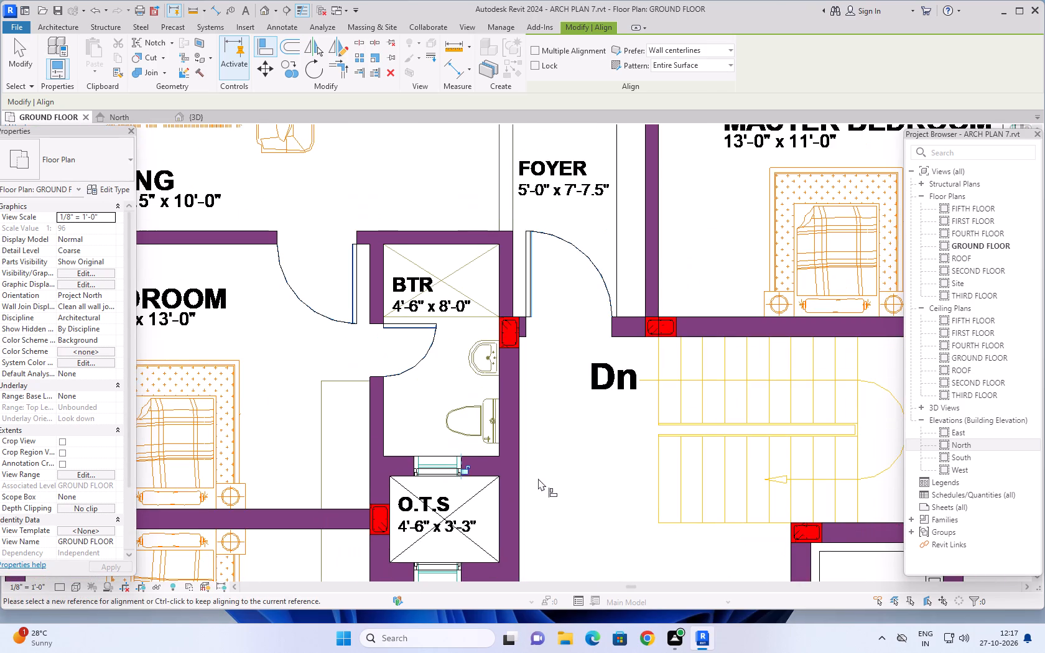
pyautogui.moveTo(539, 472); pyautogui.dragTo(550, 417, button='middle')
pyautogui.scroll(-7, 550, 417)
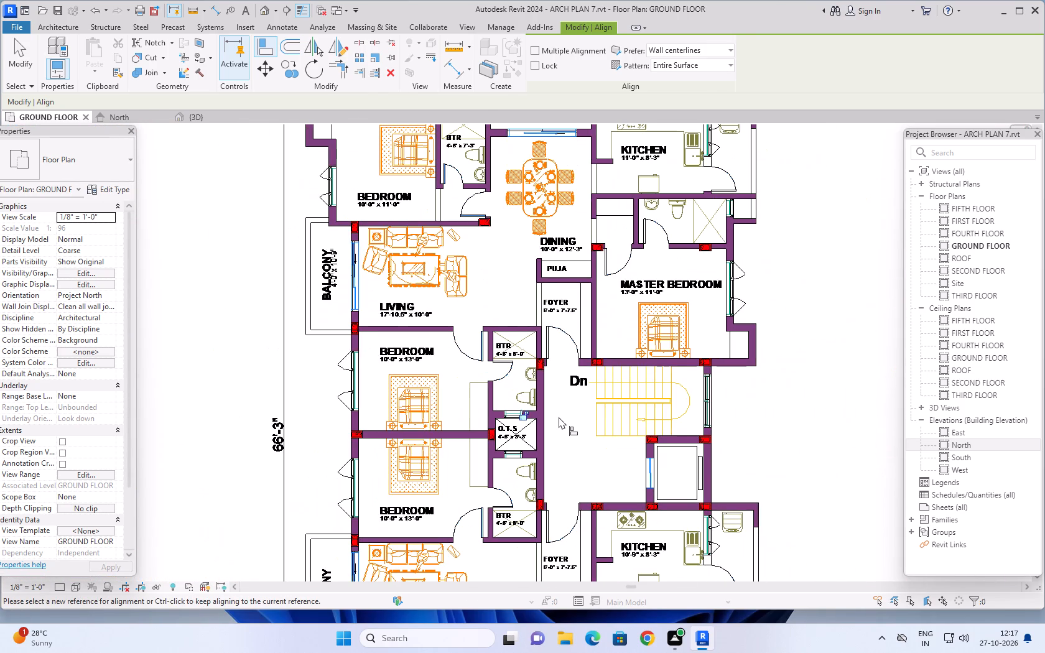
pyautogui.scroll(-3, 559, 416)
pyautogui.moveTo(813, 445); pyautogui.dragTo(785, 377, button='middle')
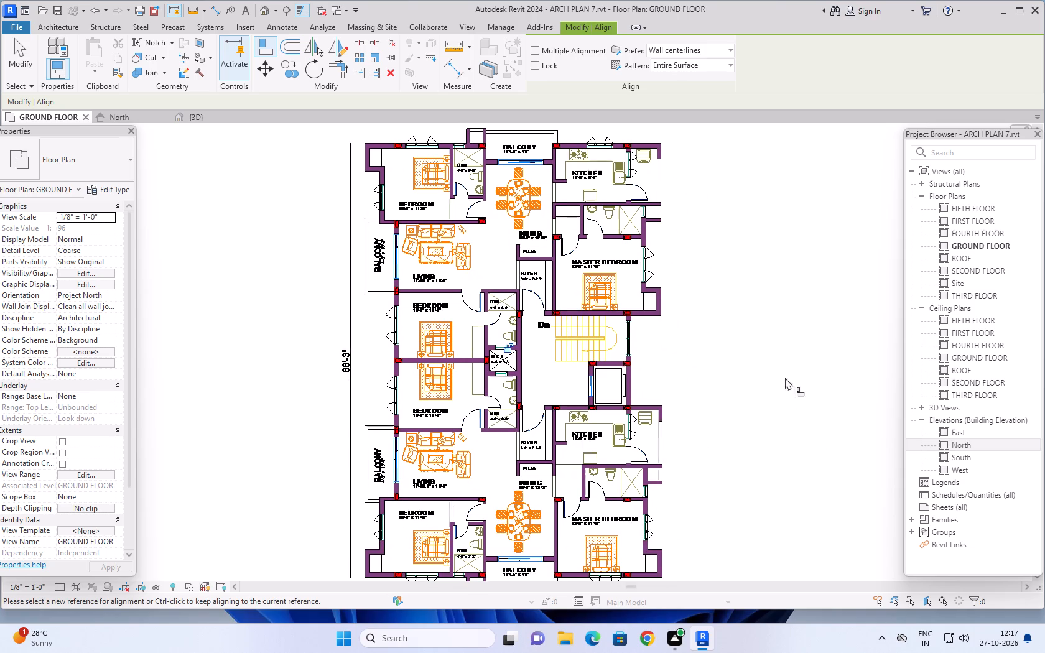
pyautogui.moveTo(730, 441); pyautogui.dragTo(736, 385, button='middle')
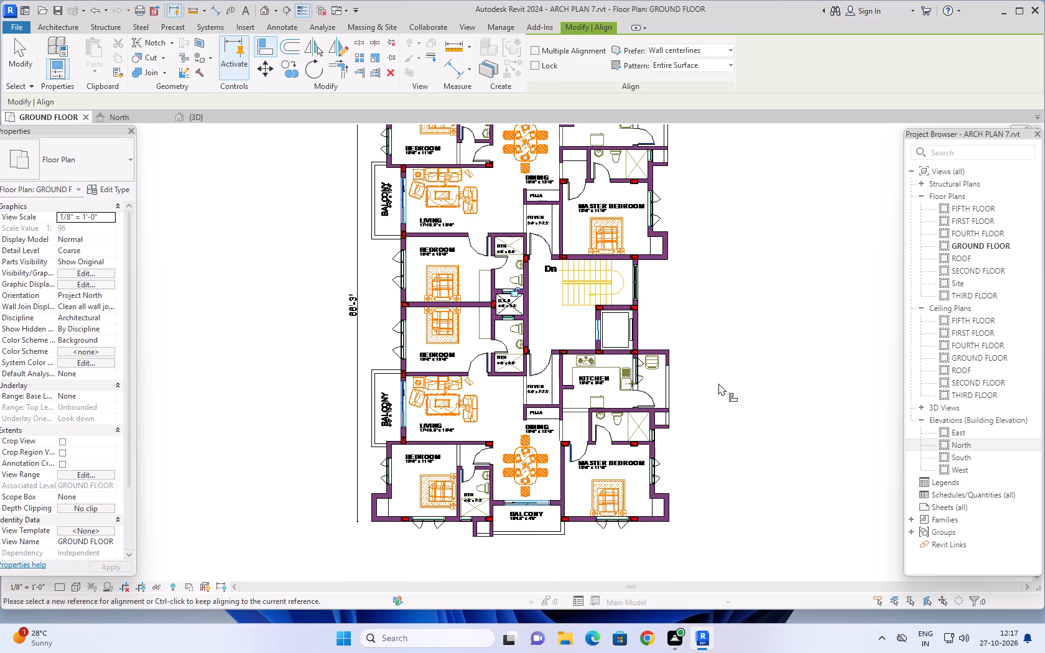
pyautogui.scroll(1, 715, 362)
pyautogui.scroll(-2, 720, 351)
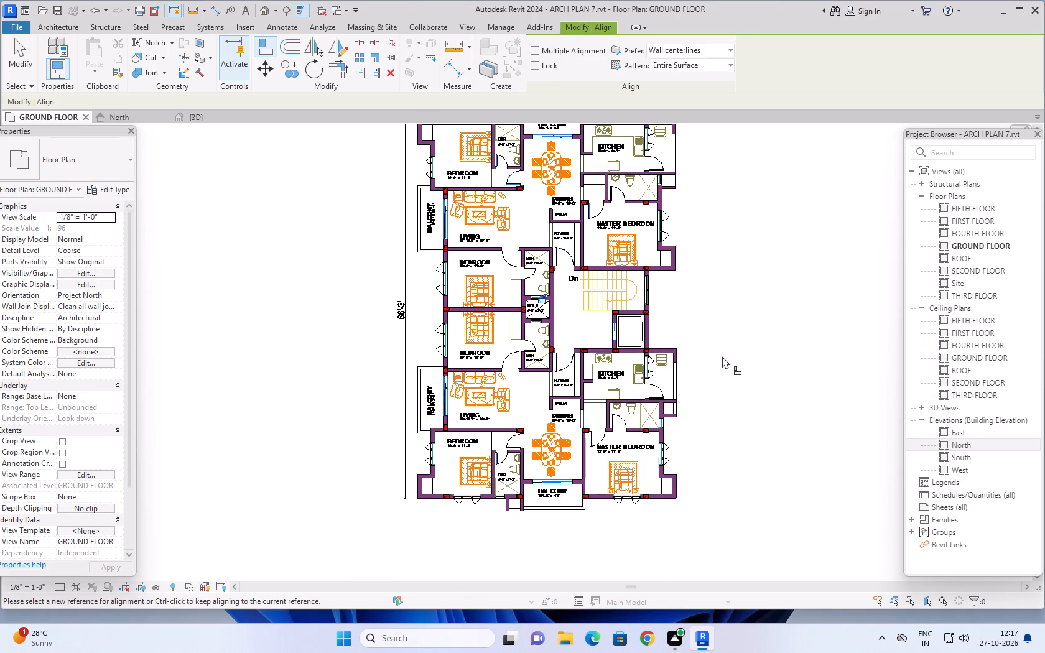
pyautogui.moveTo(731, 329); pyautogui.dragTo(717, 349, button='middle')
pyautogui.scroll(2, 687, 333)
pyautogui.moveTo(687, 328); pyautogui.dragTo(703, 300, button='middle')
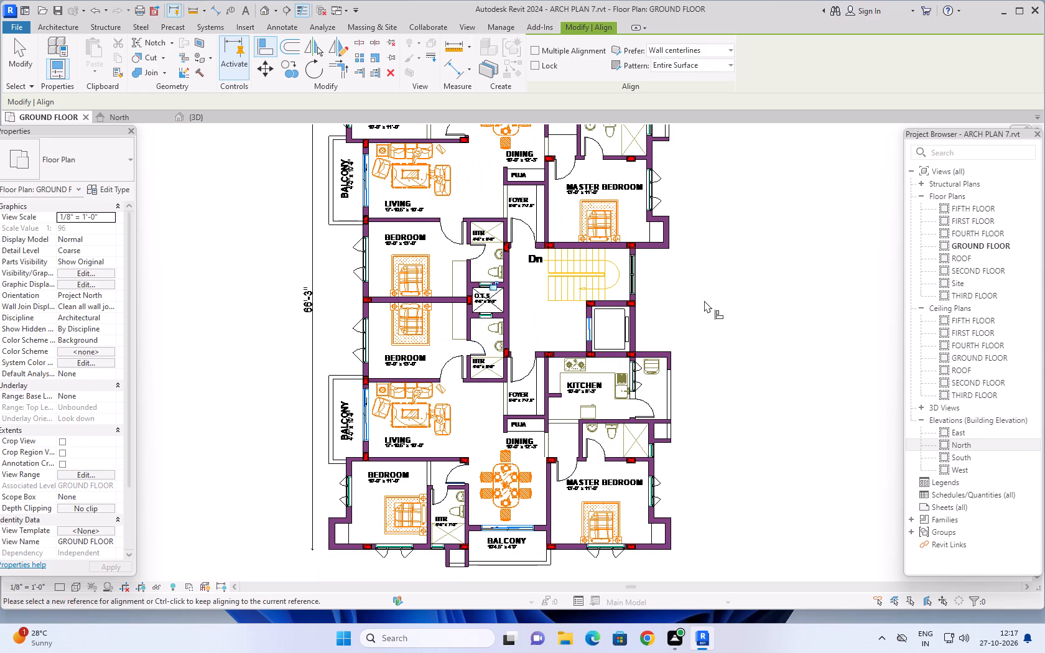
pyautogui.scroll(-2, 706, 305)
pyautogui.moveTo(728, 358); pyautogui.dragTo(730, 343, button='middle')
pyautogui.middleClick(730, 343)
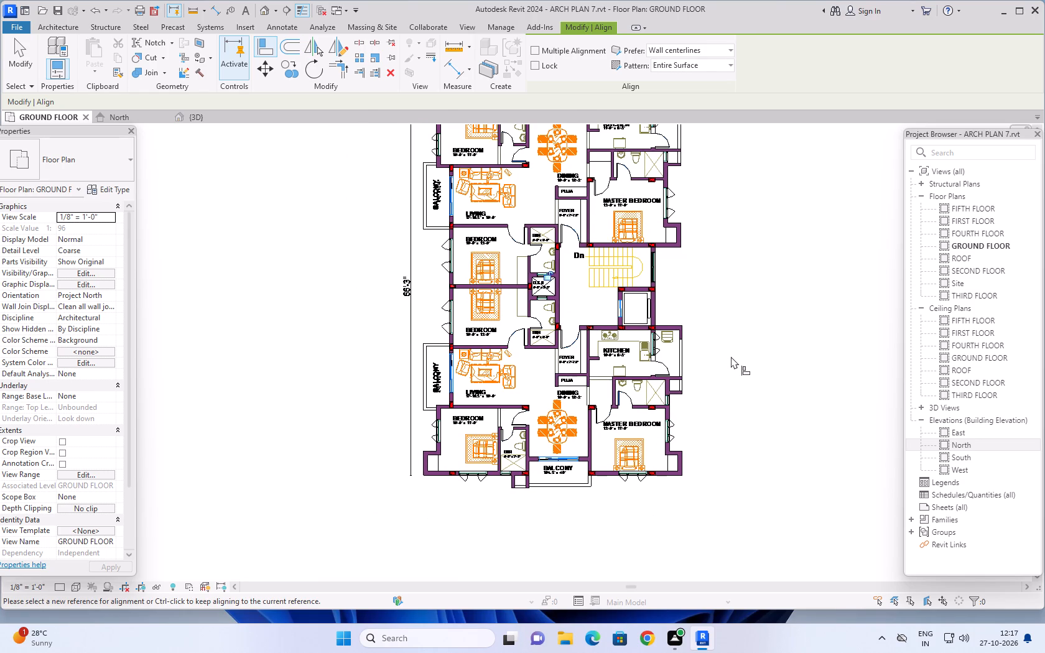
pyautogui.scroll(-1, 731, 356)
pyautogui.moveTo(747, 312); pyautogui.dragTo(727, 363, button='middle')
pyautogui.moveTo(734, 332); pyautogui.dragTo(720, 364, button='middle')
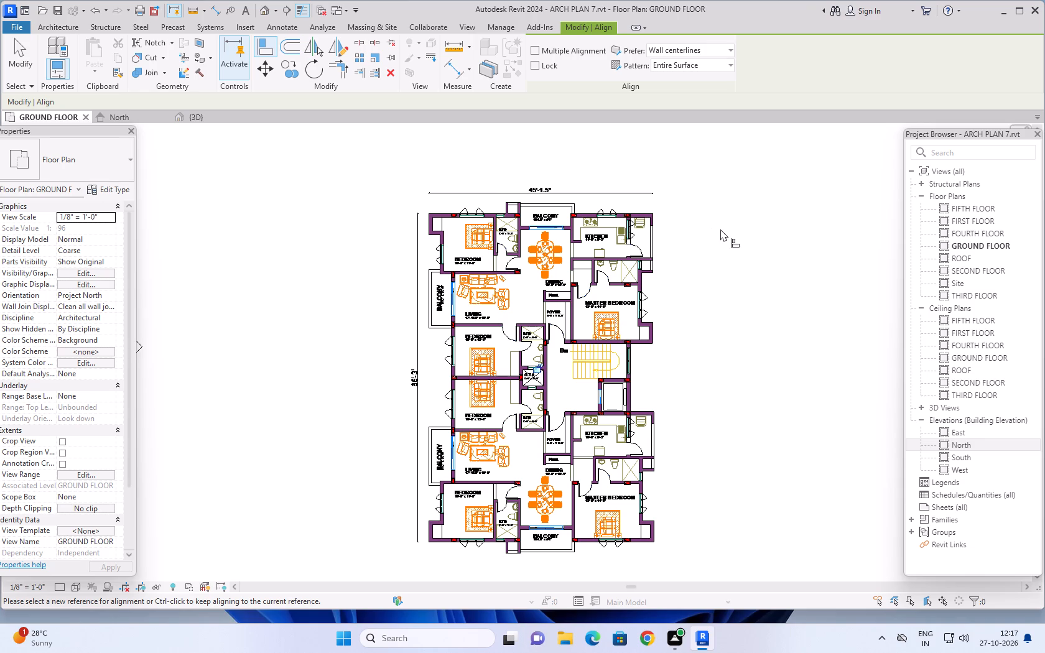
pyautogui.scroll(-1, 720, 229)
pyautogui.moveTo(720, 229); pyautogui.dragTo(680, 238, button='middle')
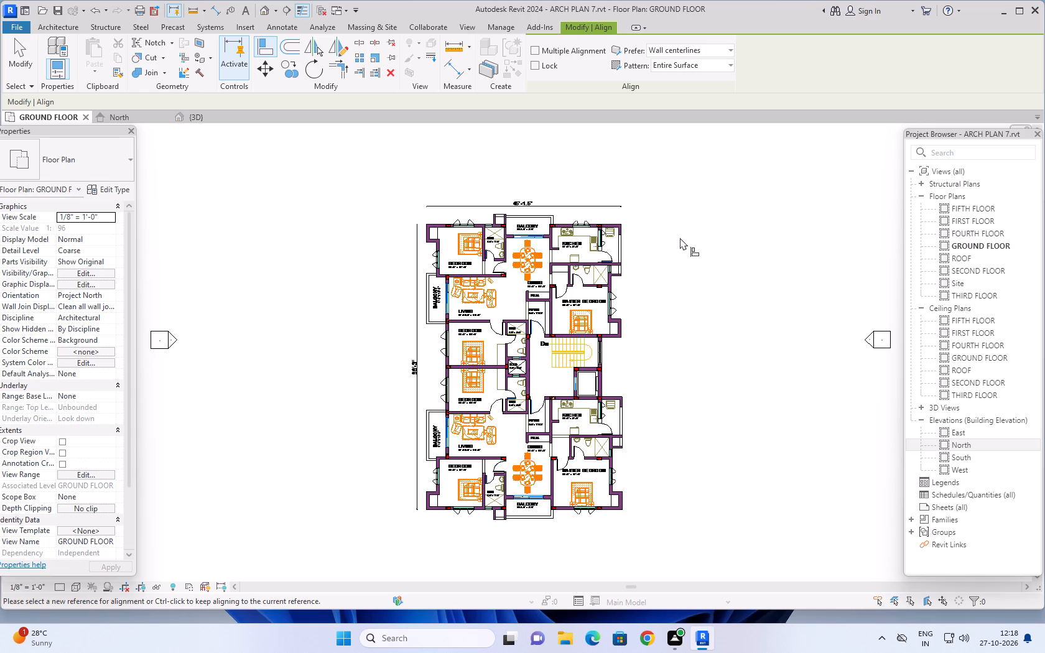
pyautogui.moveTo(688, 244); pyautogui.dragTo(671, 232, button='middle')
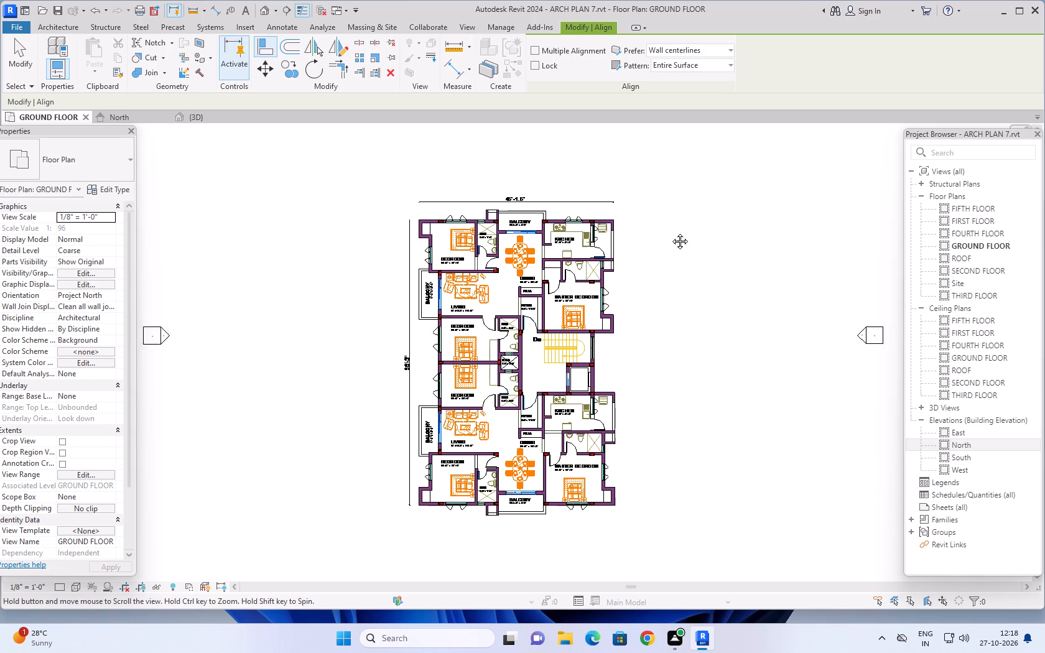
pyautogui.moveTo(671, 232); pyautogui.dragTo(653, 231, button='middle')
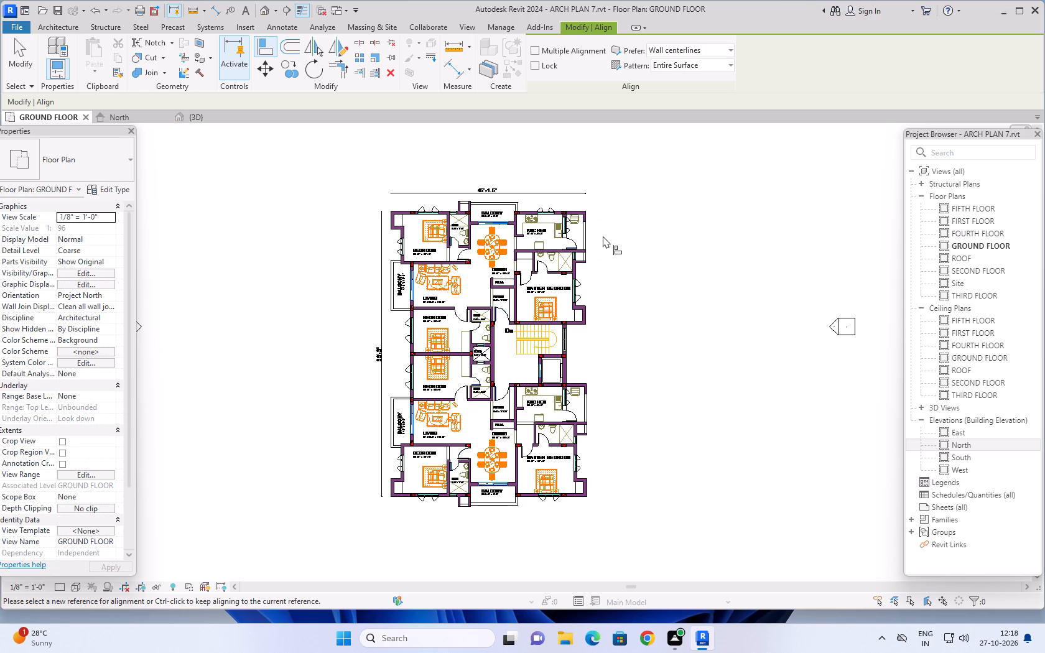
# Examine the doors and windows around the upper flat's kitchen, utility area and master bedroom.
pyautogui.scroll(8, 603, 236)
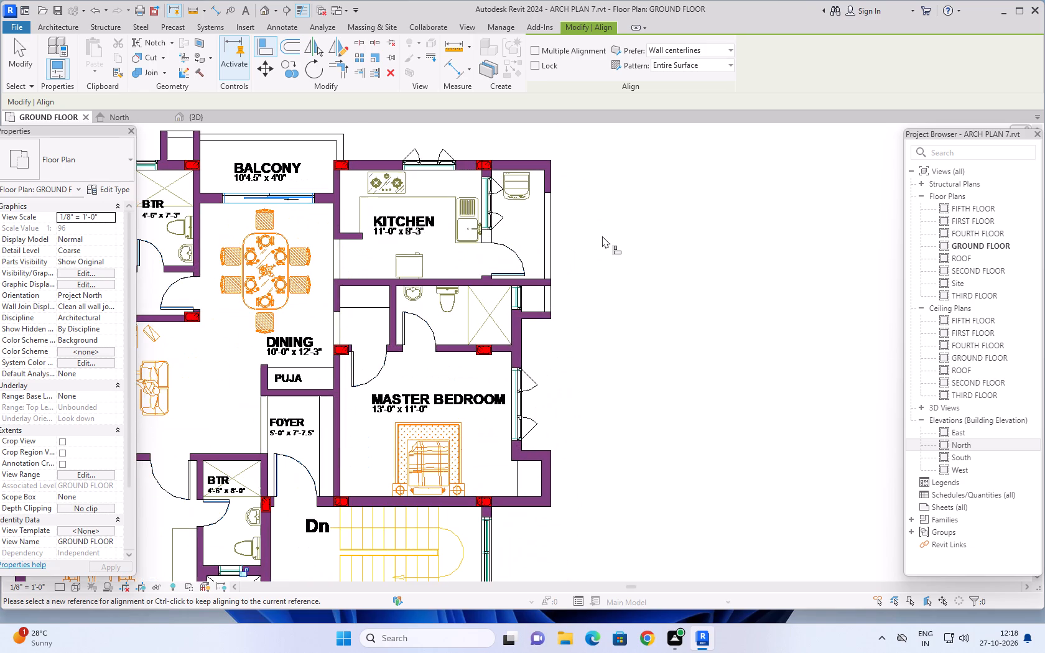
pyautogui.scroll(-1, 602, 236)
pyautogui.scroll(2, 602, 236)
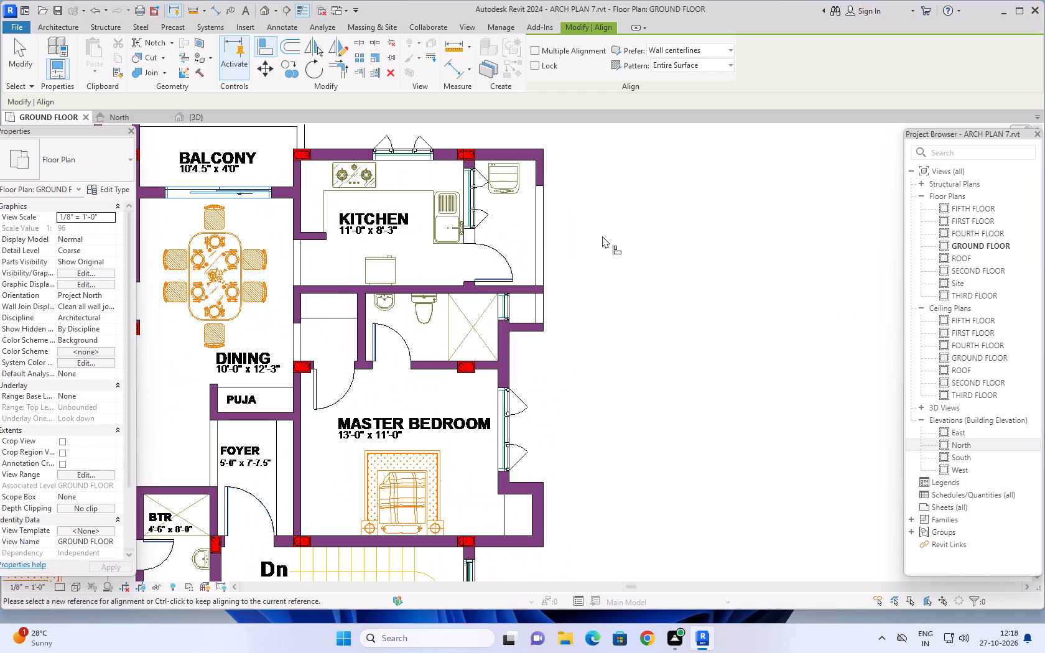
pyautogui.scroll(-5, 601, 320)
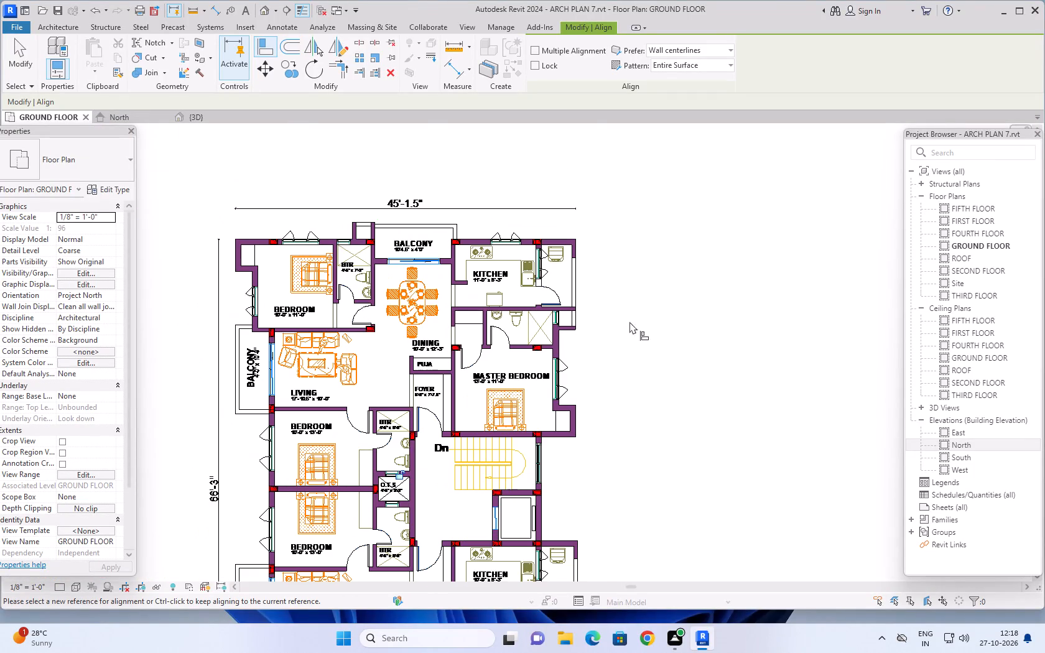
pyautogui.moveTo(666, 280); pyautogui.dragTo(667, 313, button='middle')
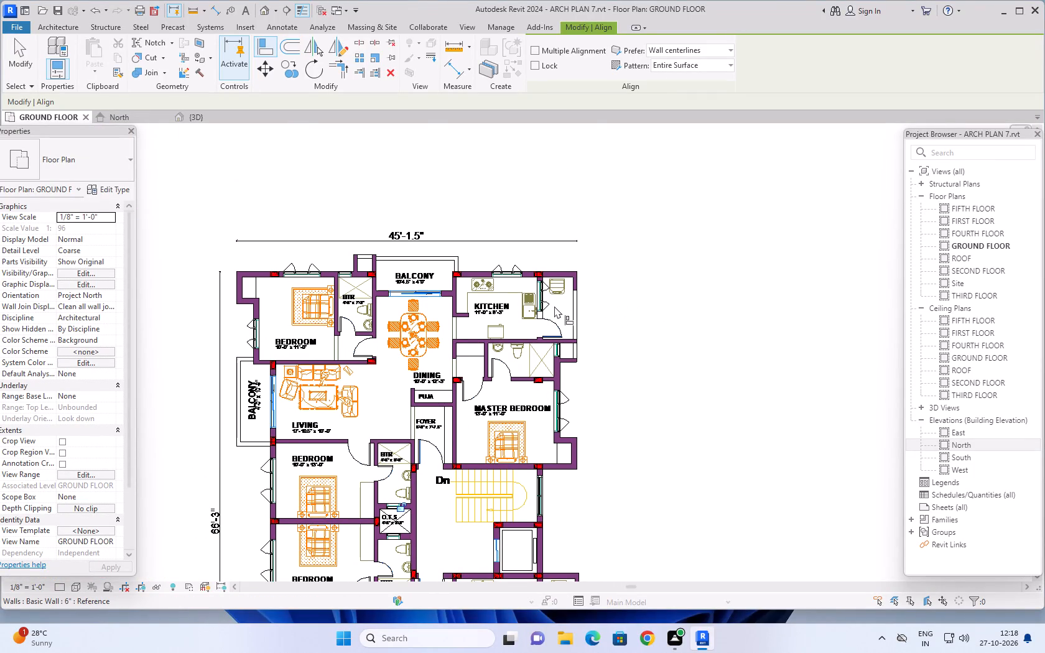
pyautogui.scroll(1, 554, 306)
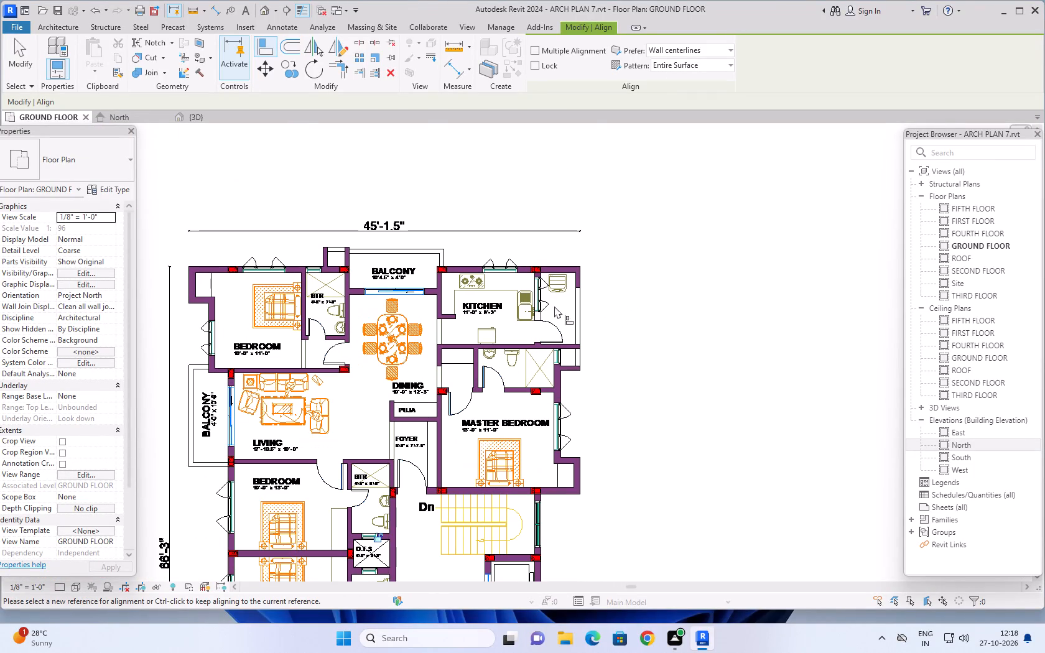
pyautogui.scroll(-2, 628, 294)
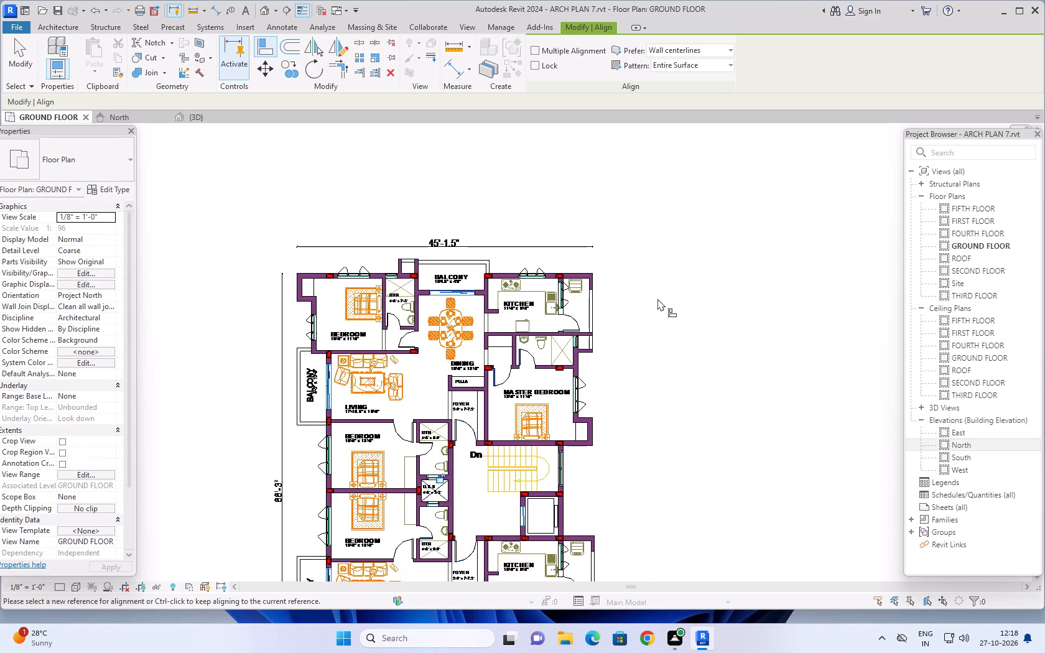
# Look over the complete ground-floor plan, including both flats and the central staircase area.
pyautogui.scroll(-2, 658, 299)
pyautogui.moveTo(707, 307); pyautogui.dragTo(695, 337, button='middle')
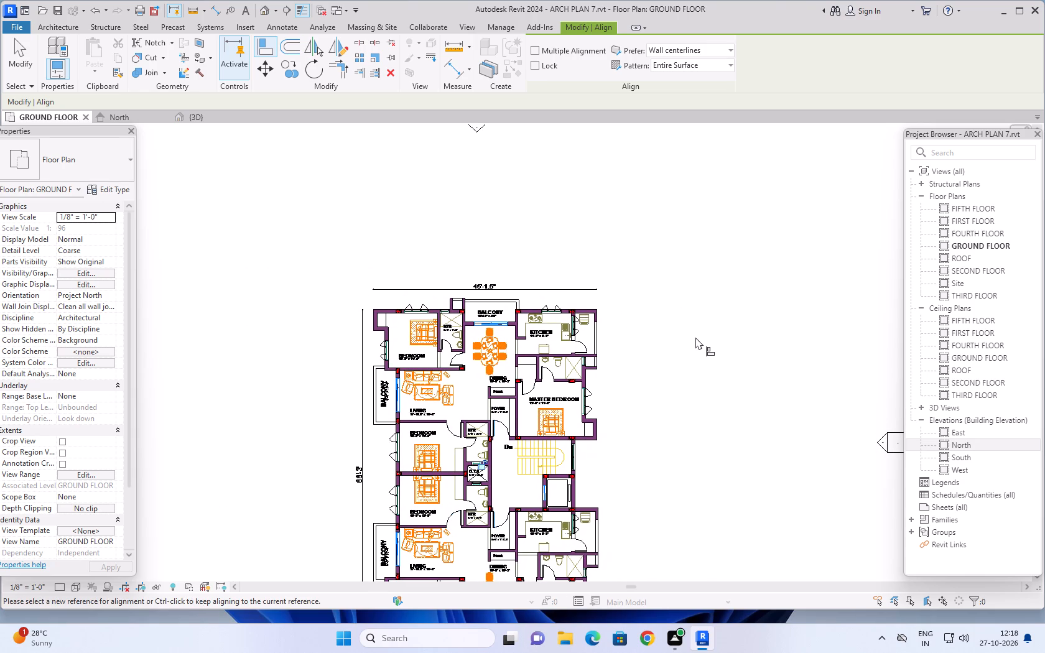
pyautogui.scroll(-2, 695, 337)
pyautogui.moveTo(696, 337); pyautogui.dragTo(673, 358, button='middle')
pyautogui.scroll(1, 673, 358)
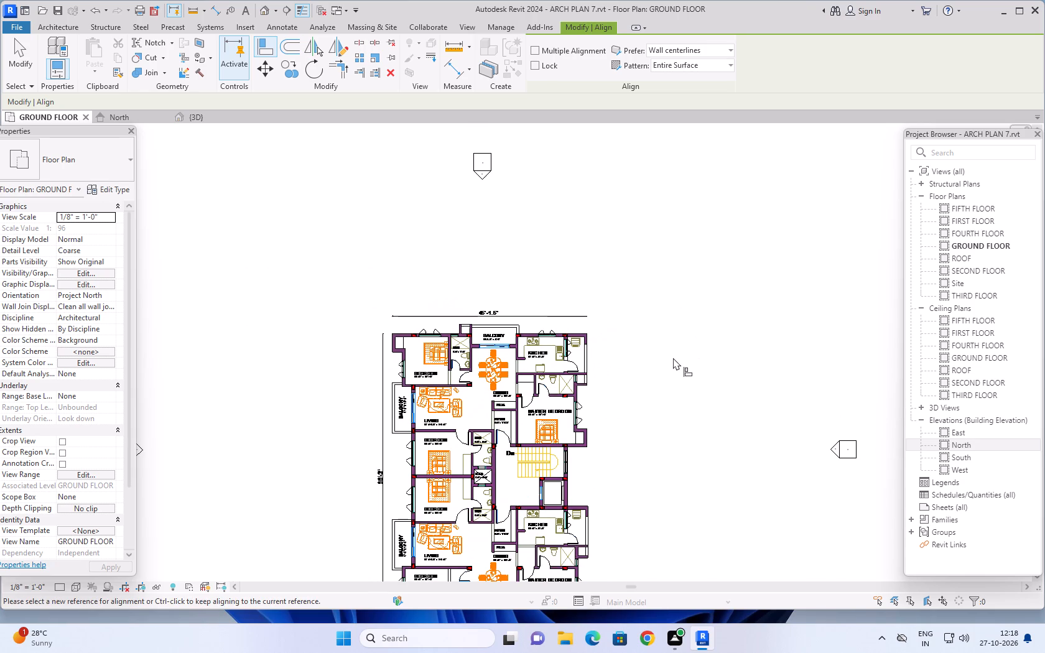
pyautogui.scroll(-2, 673, 358)
pyautogui.moveTo(672, 358); pyautogui.dragTo(649, 302, button='middle')
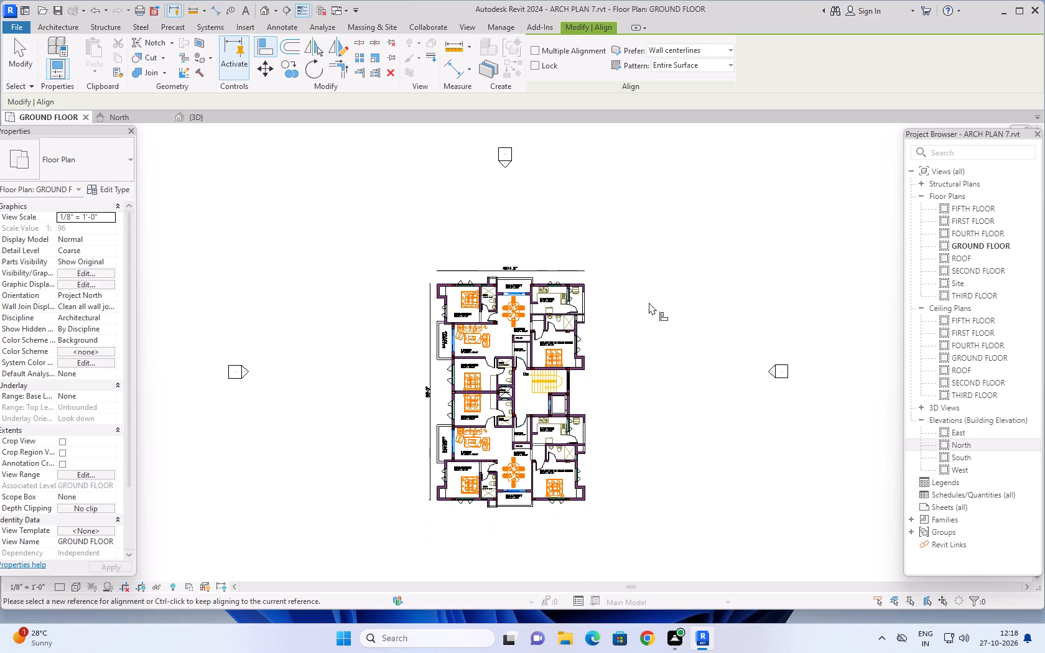
pyautogui.moveTo(648, 337); pyautogui.dragTo(631, 372, button='middle')
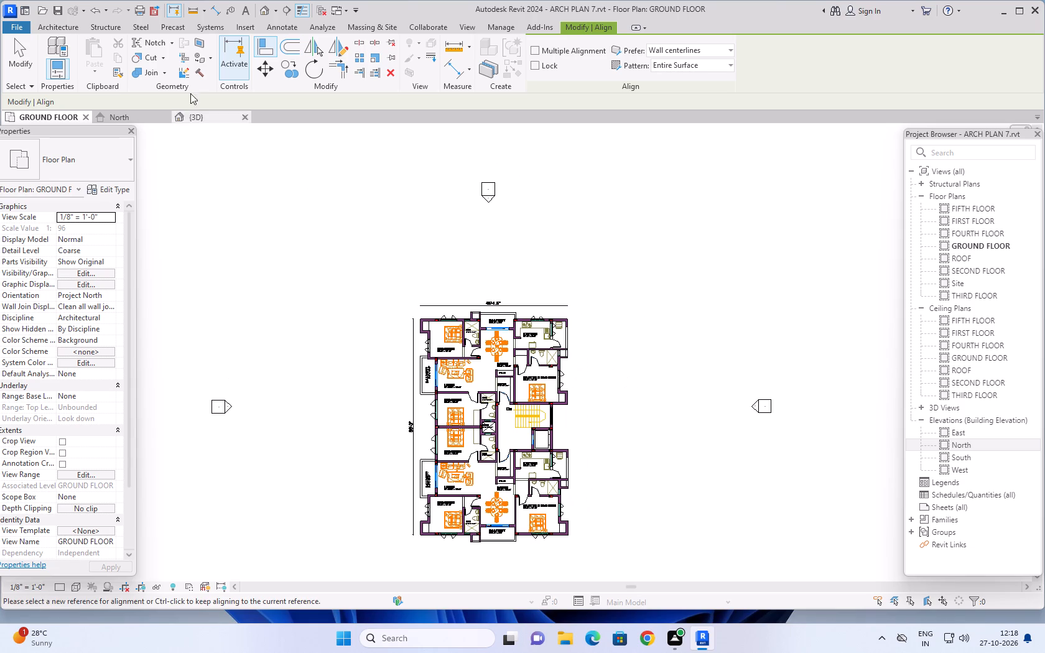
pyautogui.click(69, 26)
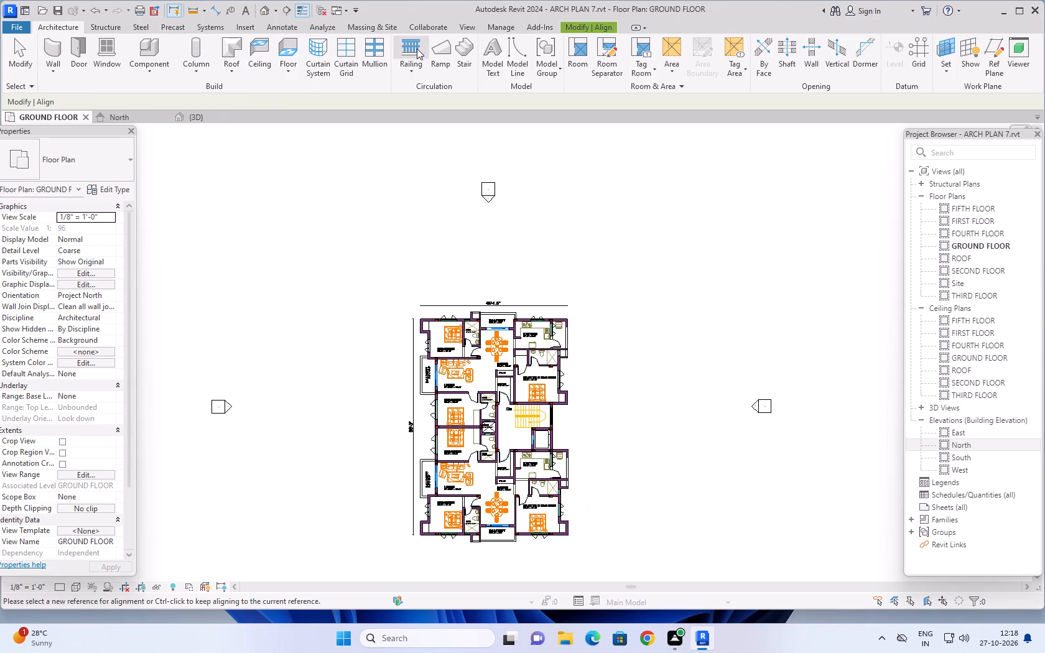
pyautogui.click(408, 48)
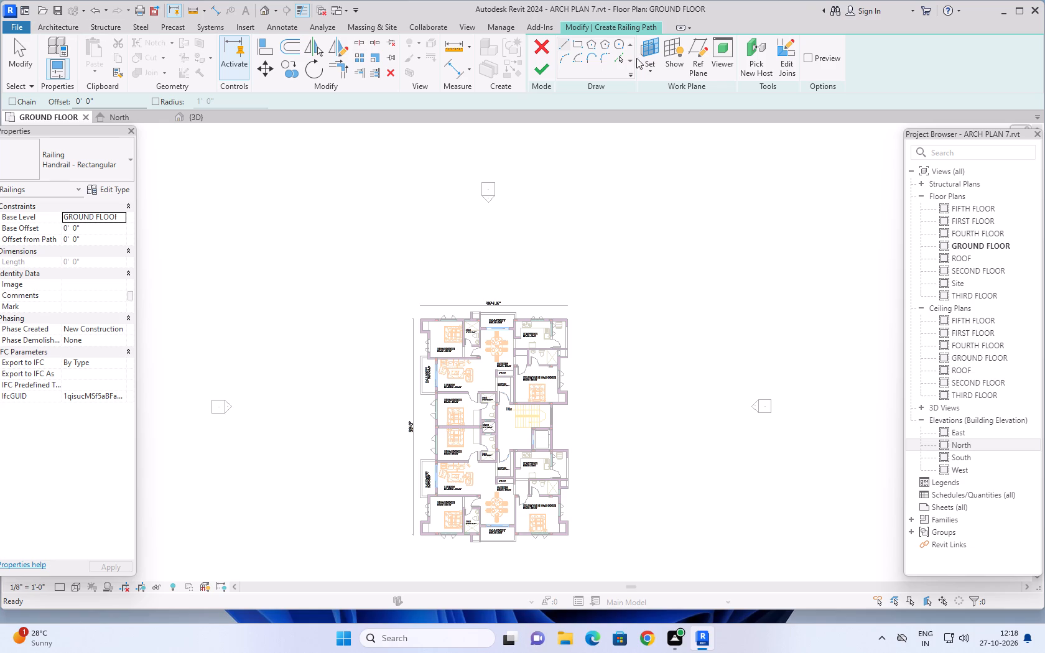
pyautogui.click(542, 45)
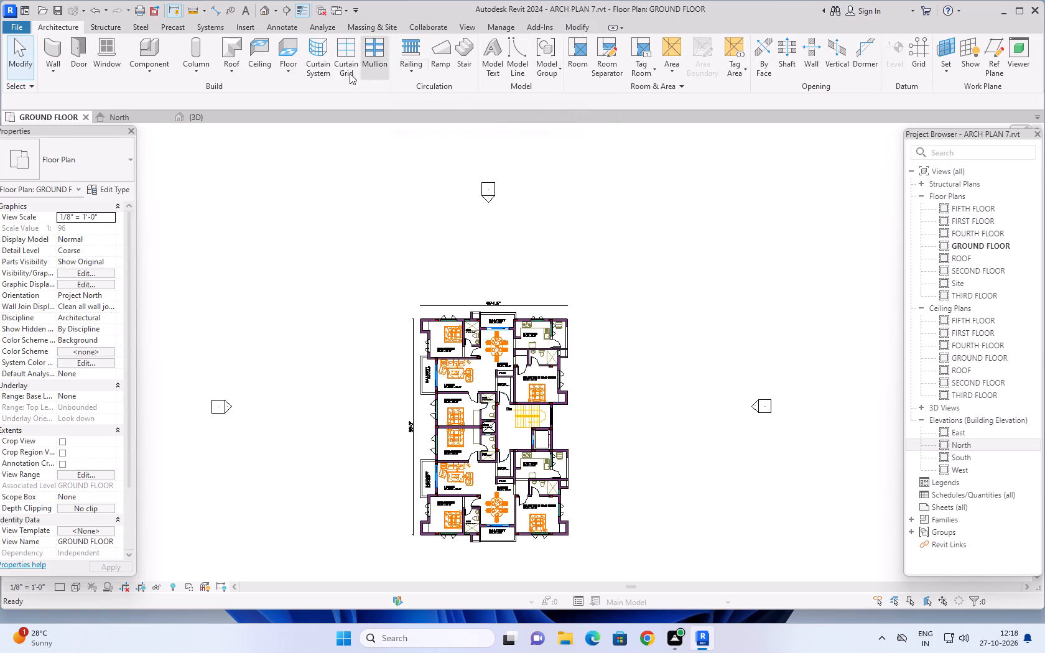
# Start a Cast-In-Place Monolithic Stair from GROUND FLOOR to FIRST FLOOR and choose a sketched run.
pyautogui.click(468, 52)
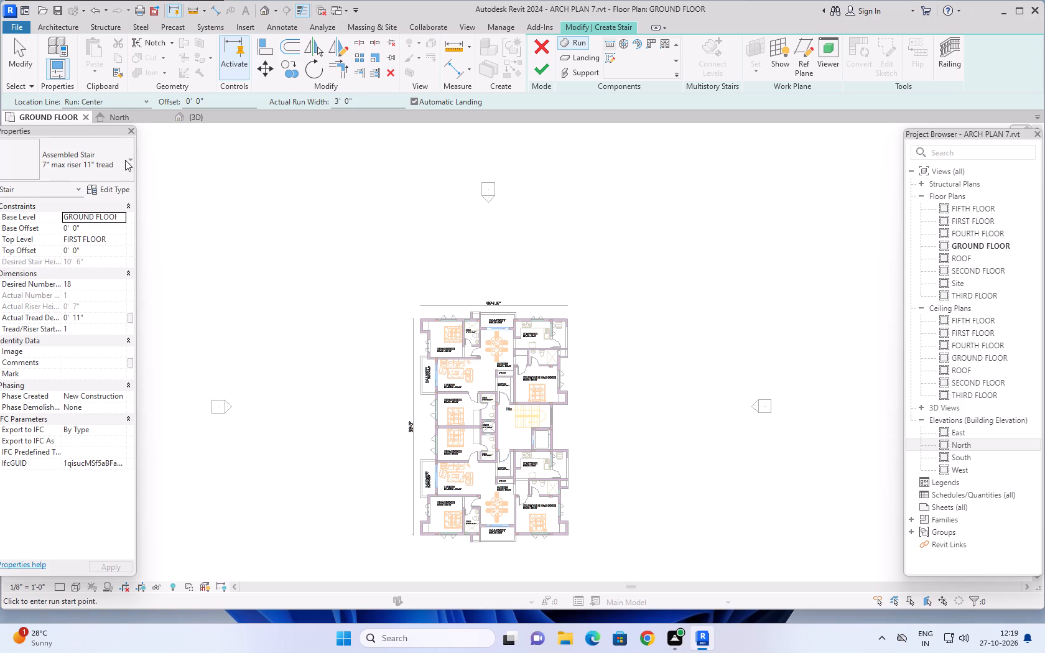
pyautogui.click(124, 161)
pyautogui.click(70, 249)
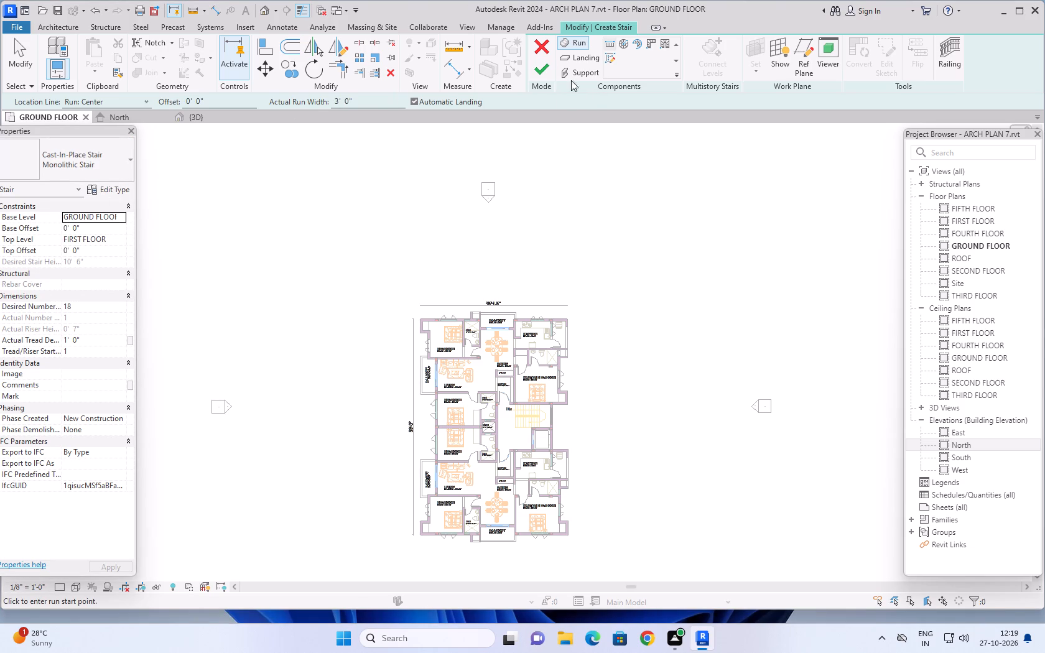
pyautogui.click(605, 57)
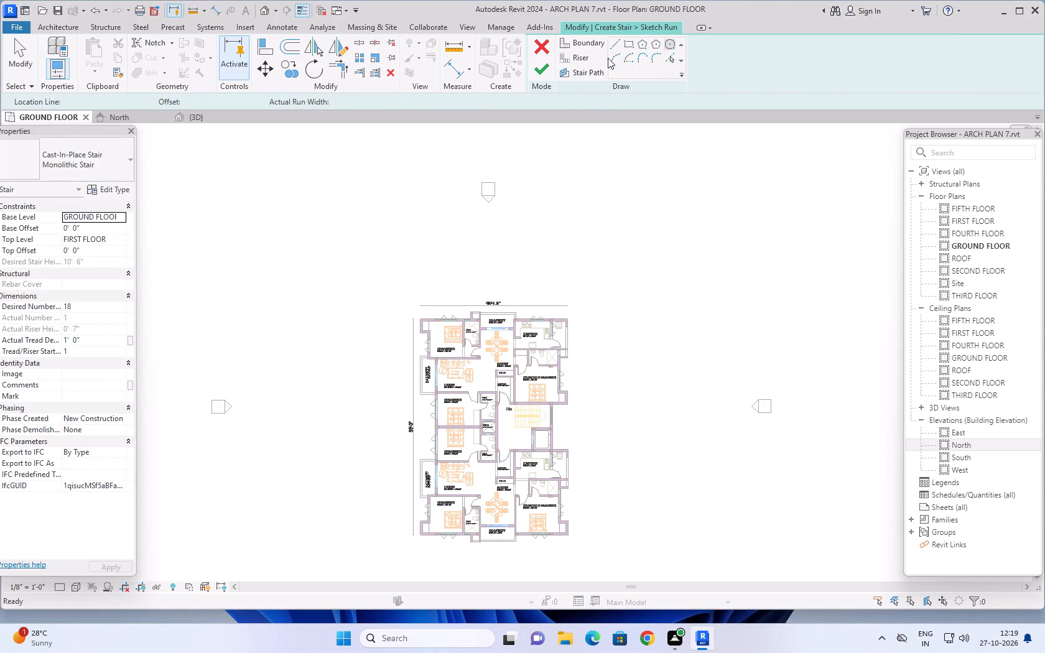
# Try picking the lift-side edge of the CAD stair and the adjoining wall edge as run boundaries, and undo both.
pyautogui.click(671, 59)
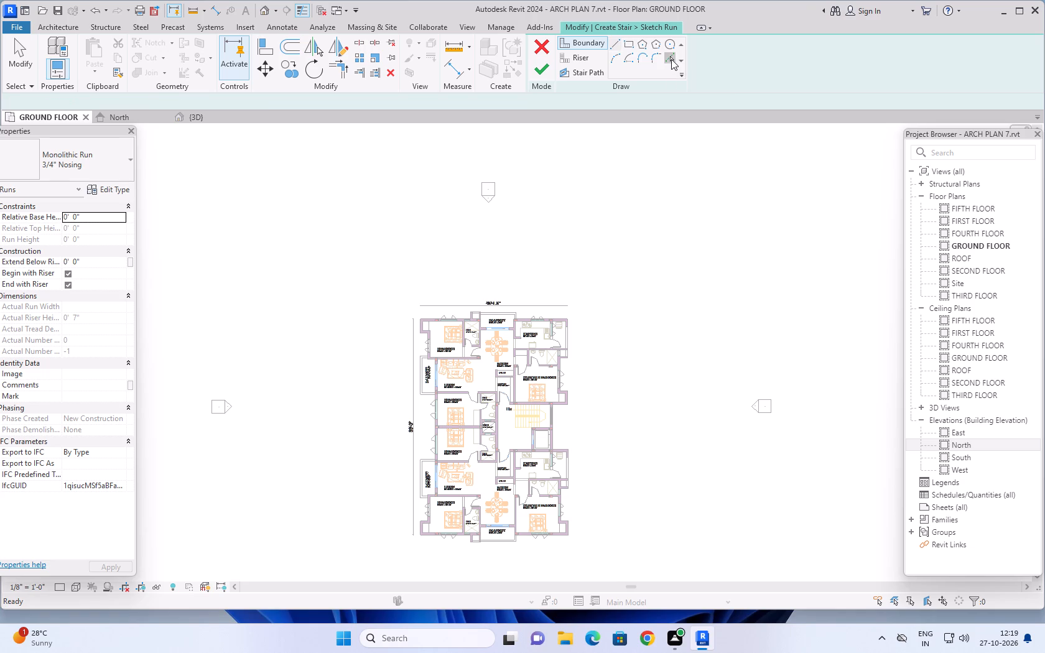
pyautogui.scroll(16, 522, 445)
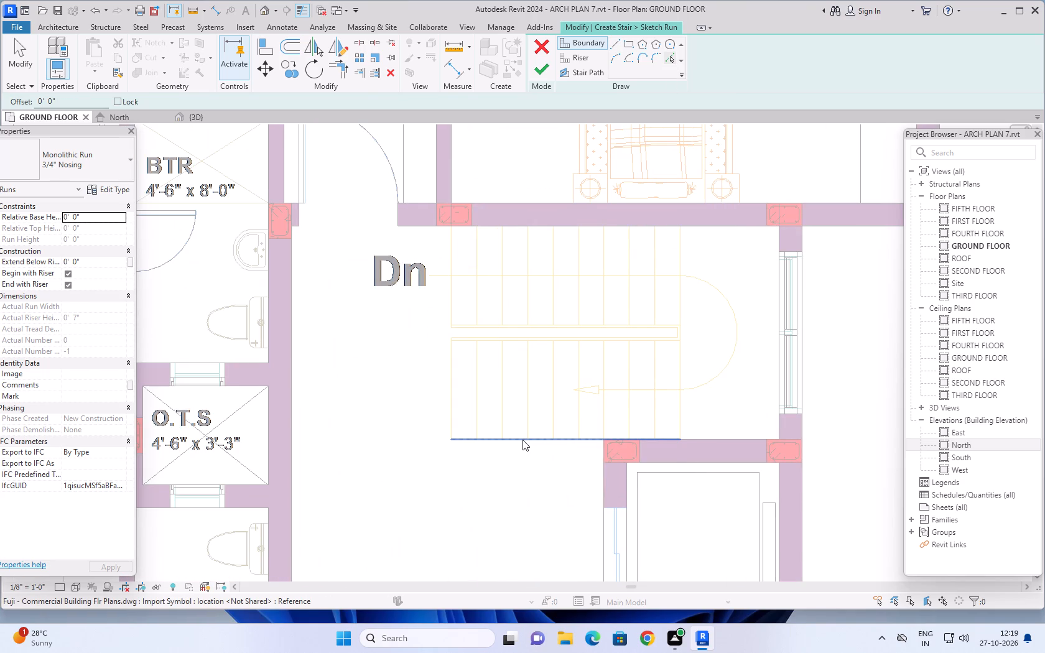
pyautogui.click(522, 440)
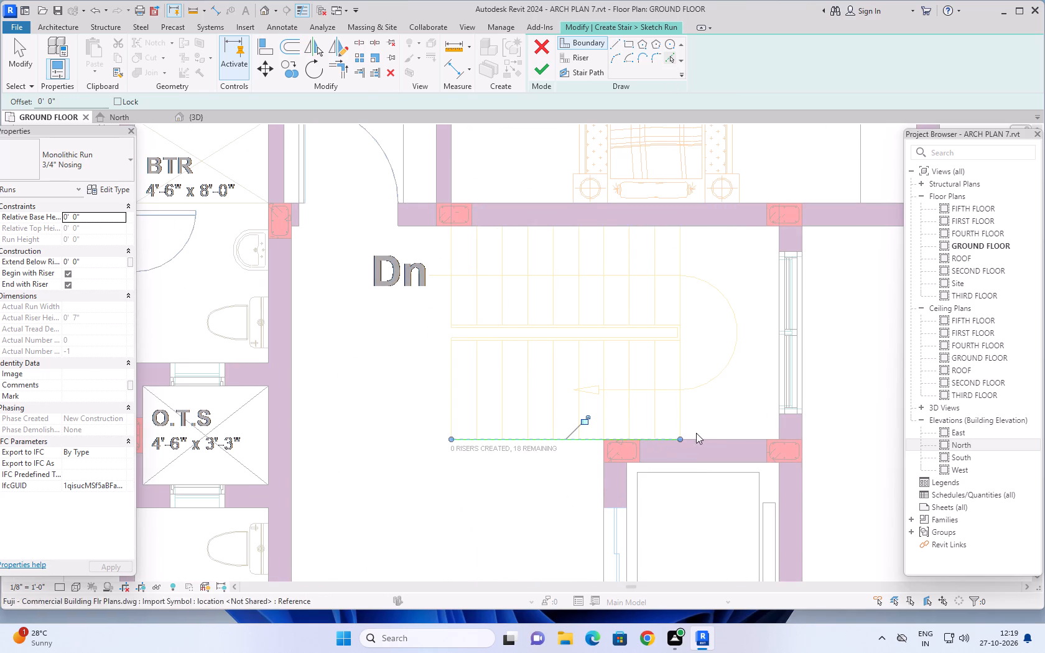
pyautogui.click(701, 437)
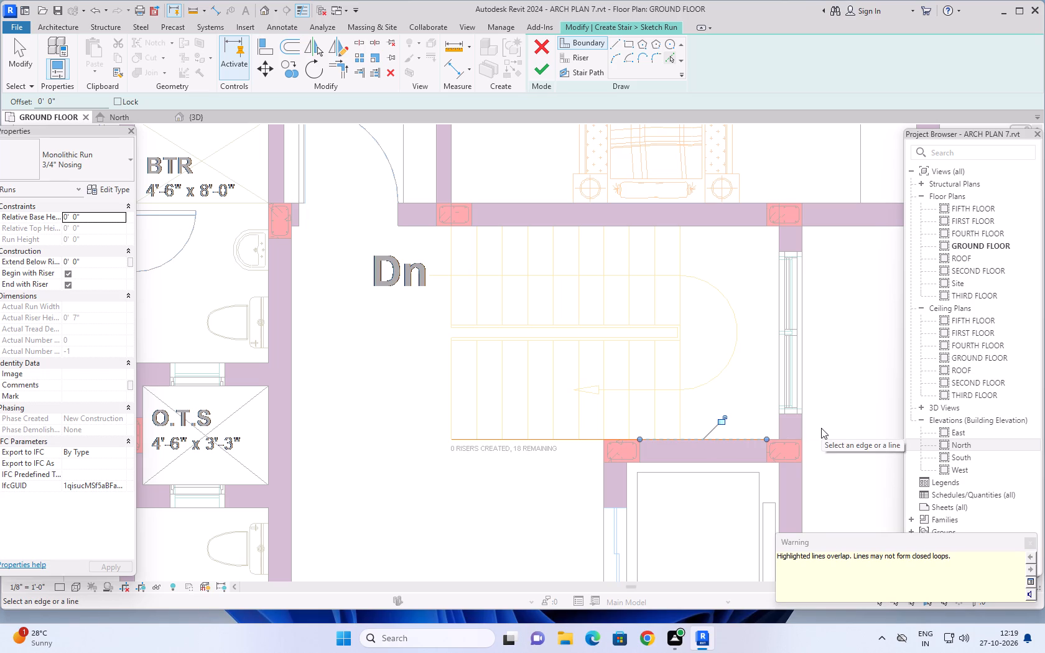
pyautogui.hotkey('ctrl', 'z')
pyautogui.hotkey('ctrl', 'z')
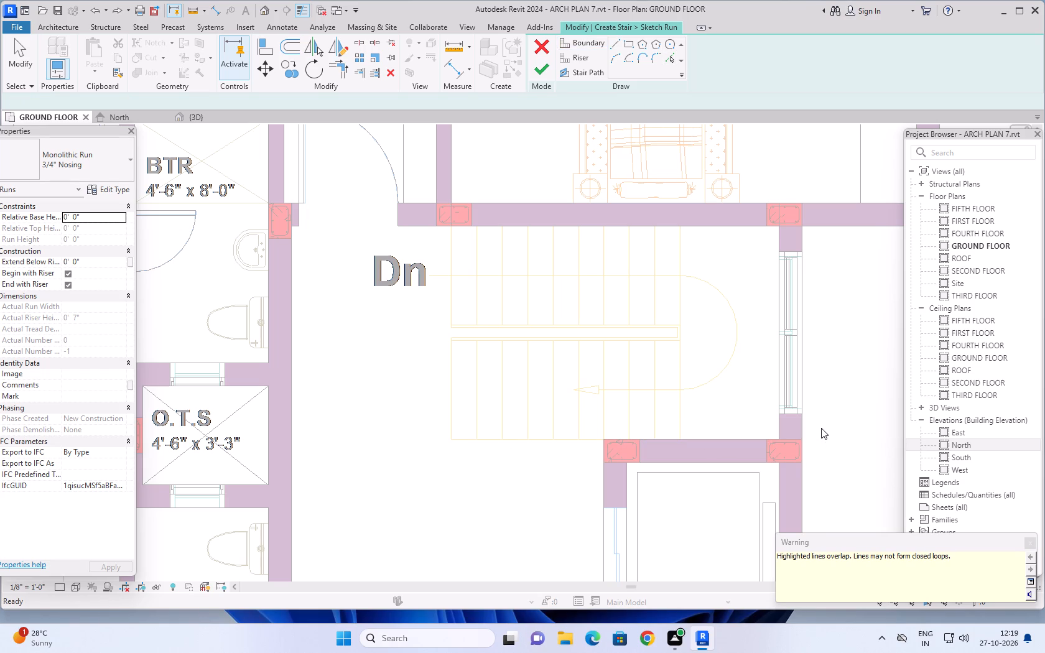
# Draw a 10'-9" run boundary line along the lift-side edge of the CAD stair to the window wall's inner face.
pyautogui.click(615, 44)
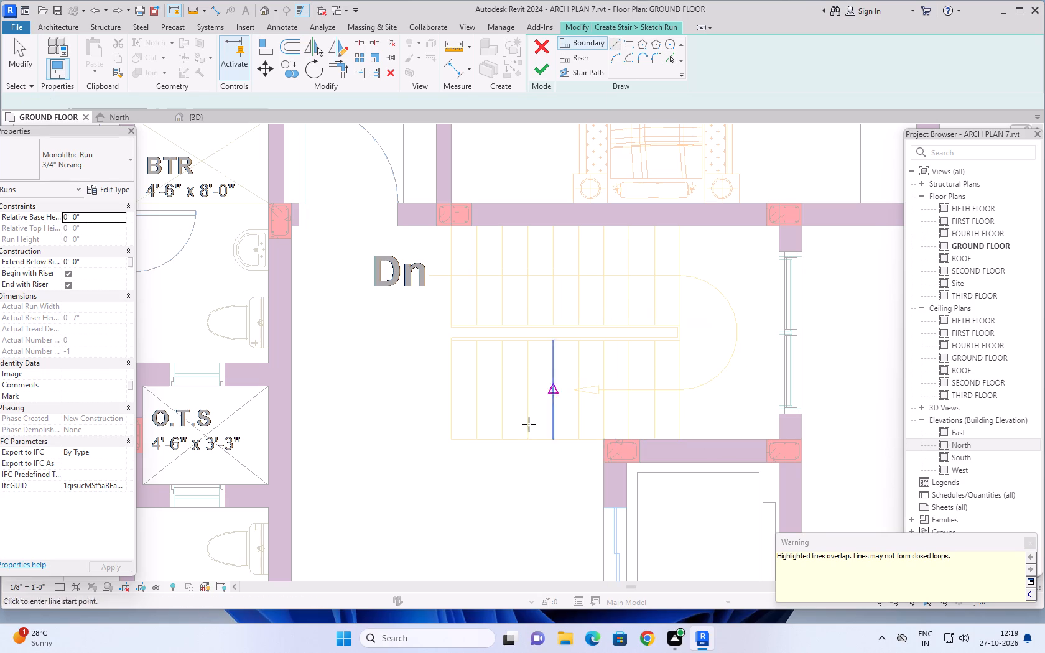
pyautogui.scroll(3, 476, 463)
pyautogui.click(437, 426)
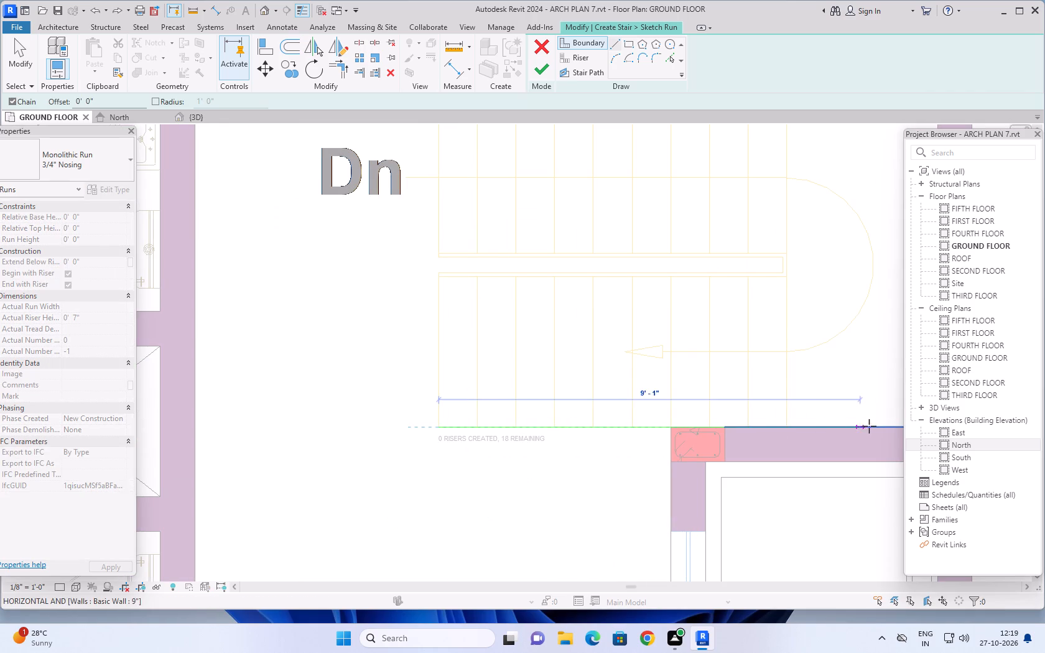
pyautogui.scroll(-3, 870, 426)
pyautogui.moveTo(868, 420); pyautogui.dragTo(594, 422, button='middle')
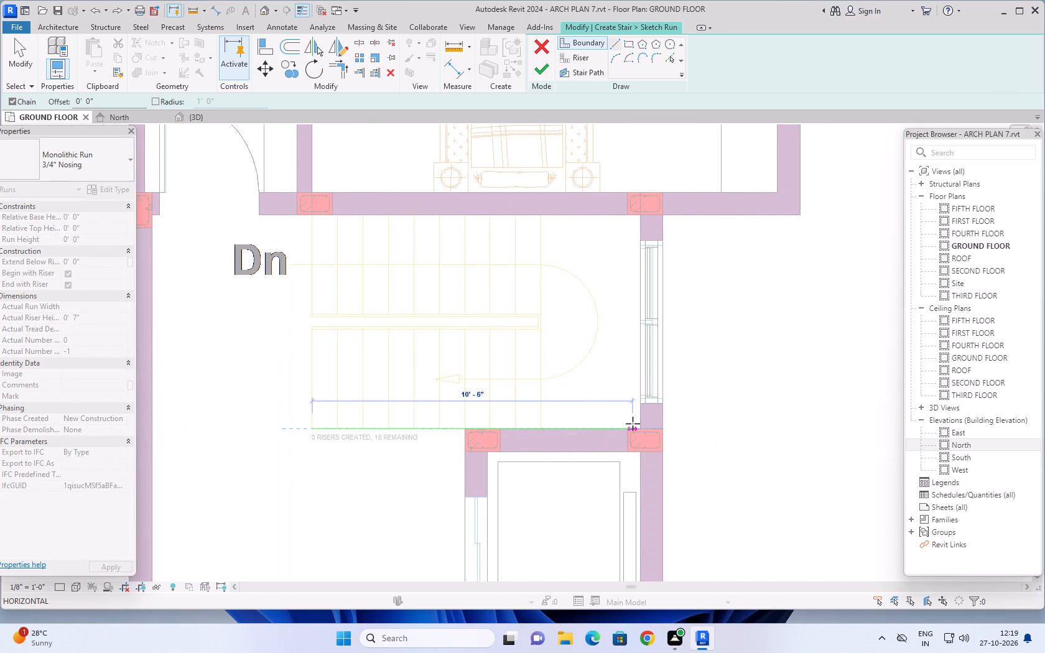
pyautogui.scroll(8, 633, 424)
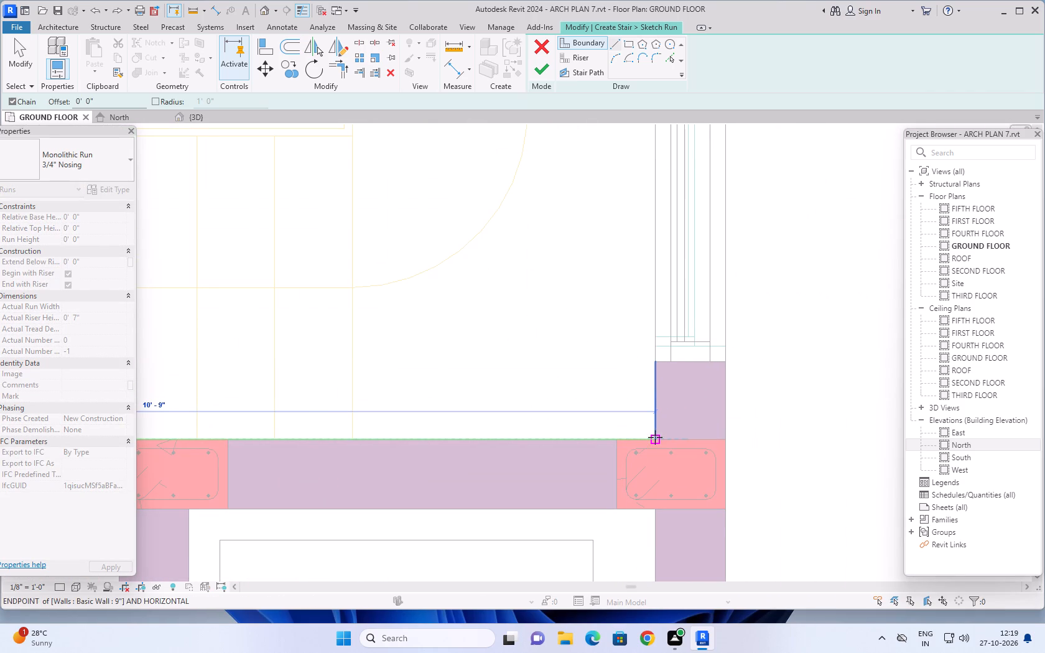
pyautogui.click(655, 437)
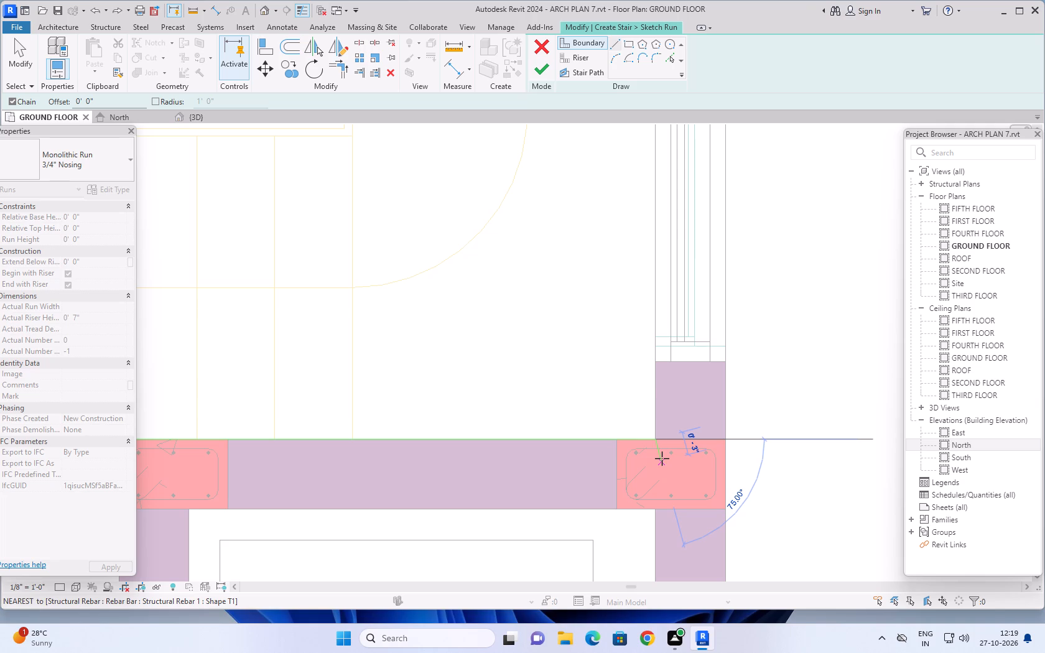
# Continue the run boundary along the inner face of the staircase window wall to the corner column at the master bedroom wall.
pyautogui.scroll(-8, 646, 320)
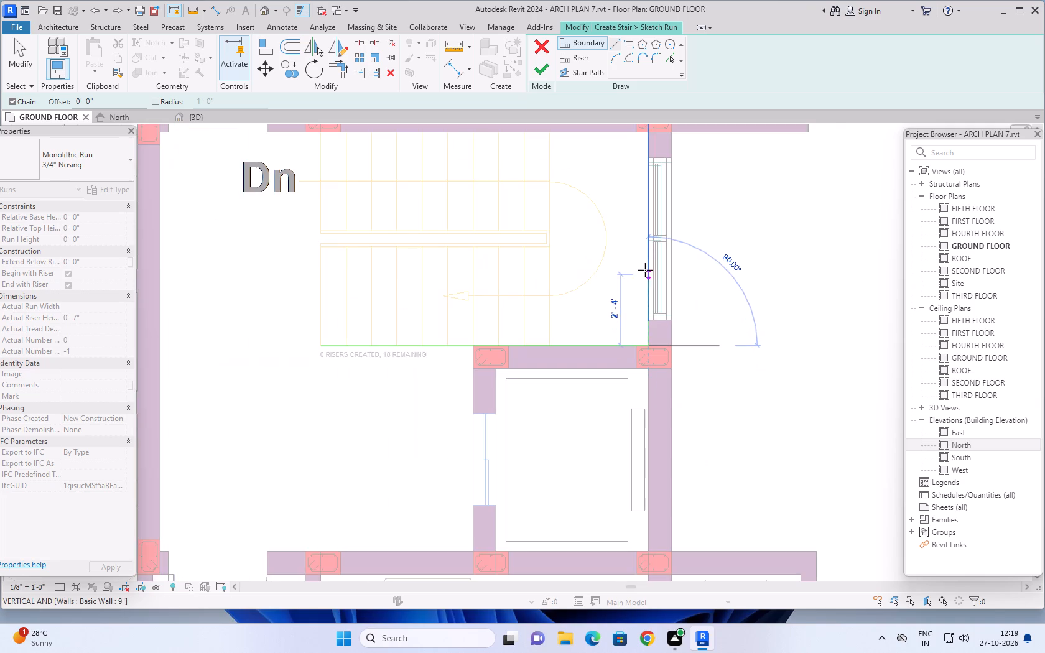
pyautogui.moveTo(643, 255); pyautogui.dragTo(641, 435, button='middle')
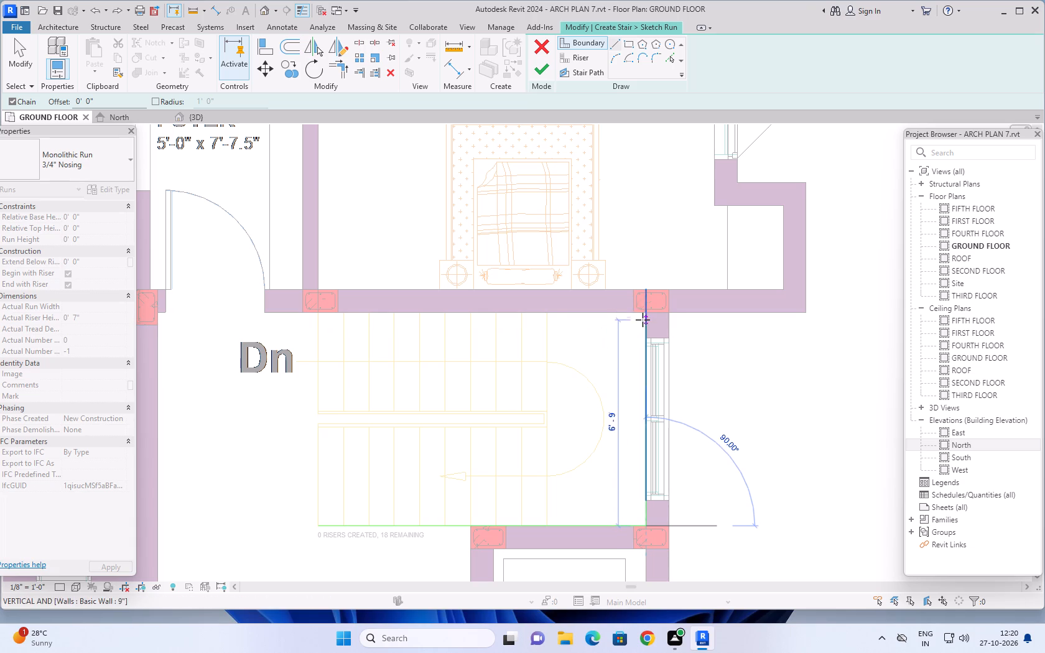
pyautogui.scroll(9, 643, 320)
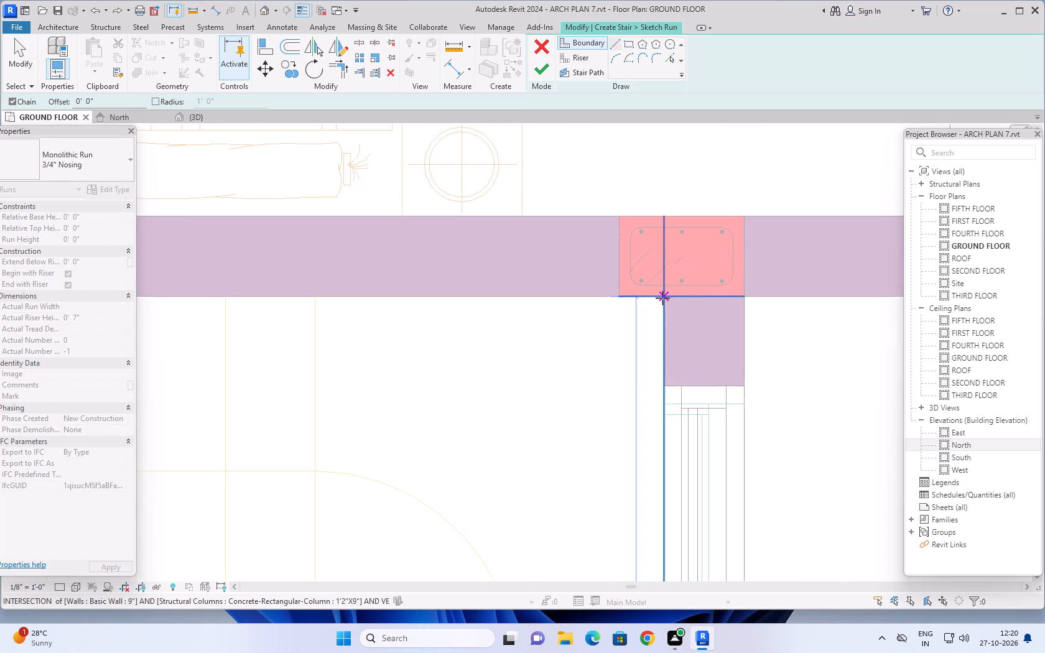
pyautogui.click(664, 298)
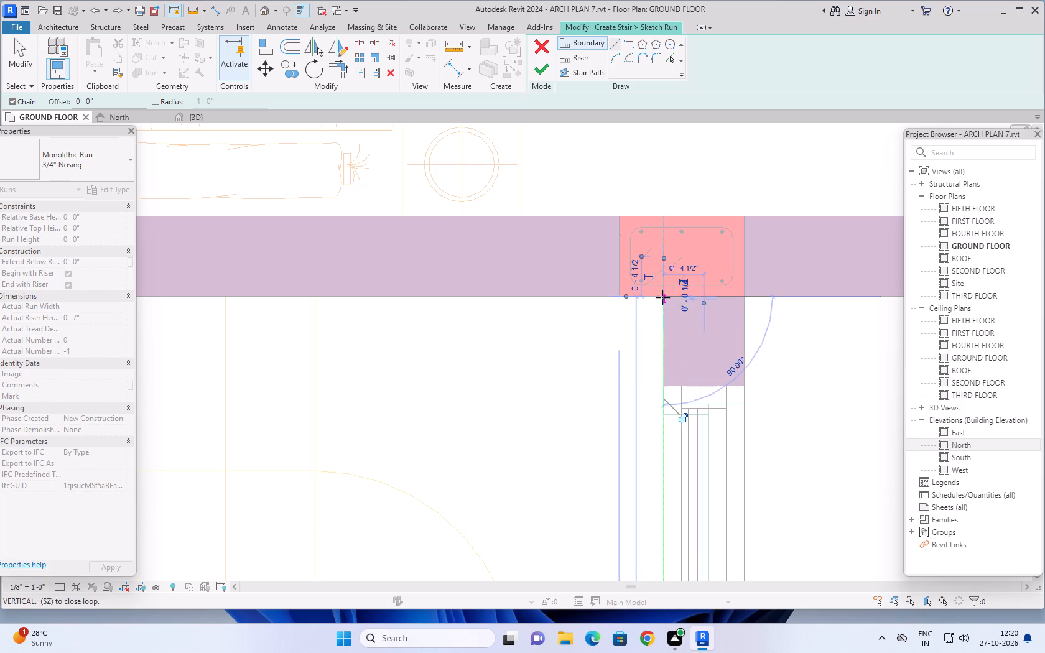
# Draw the 10'-9" run boundary line along the master bedroom wall back to the first CAD tread and end the chain.
pyautogui.scroll(-8, 403, 323)
pyautogui.moveTo(399, 333); pyautogui.dragTo(644, 323, button='middle')
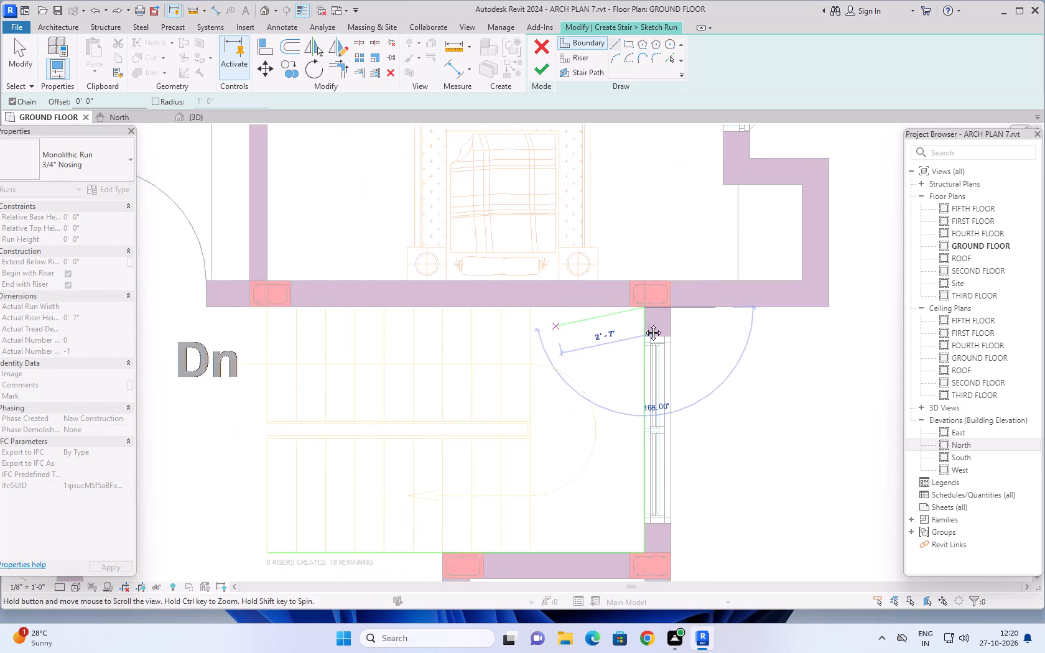
pyautogui.moveTo(644, 323); pyautogui.dragTo(743, 315, button='middle')
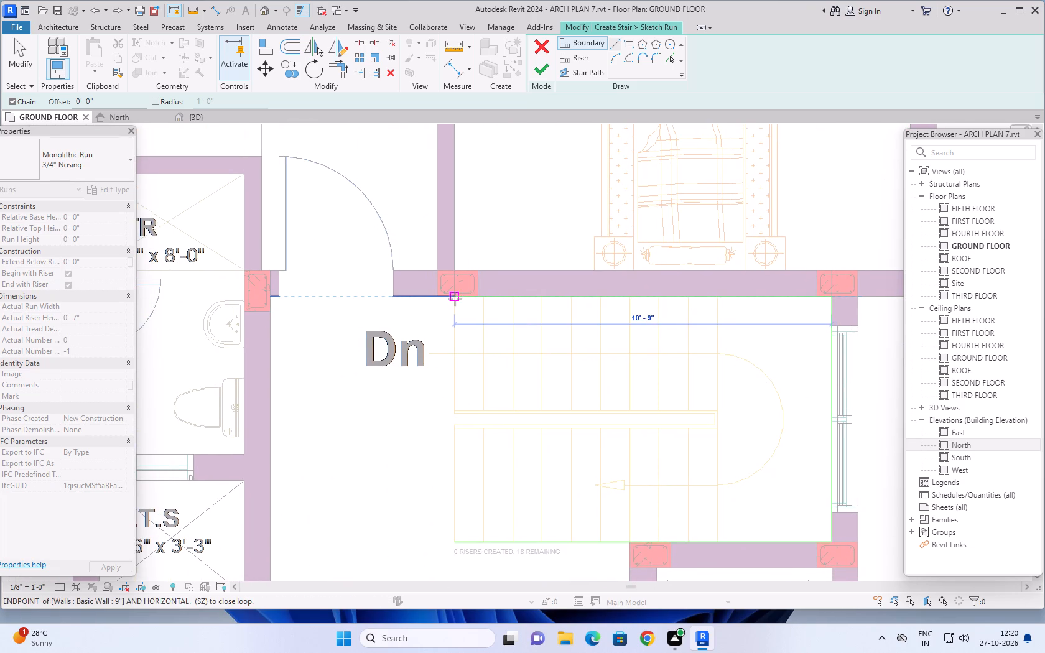
pyautogui.scroll(4, 455, 299)
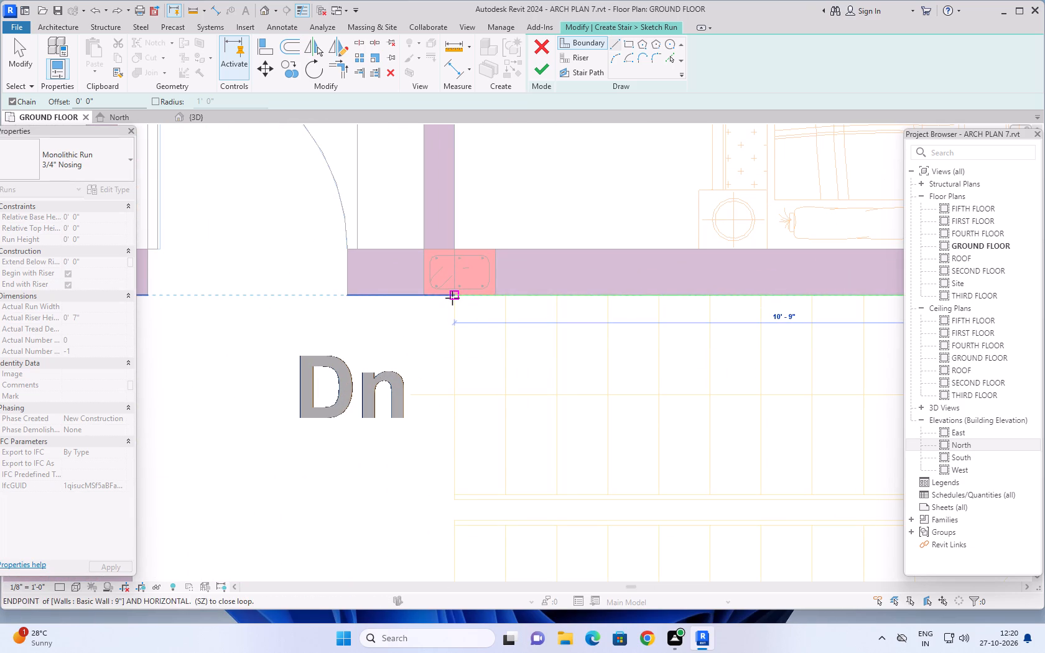
pyautogui.click(452, 298)
pyautogui.press('Escape')
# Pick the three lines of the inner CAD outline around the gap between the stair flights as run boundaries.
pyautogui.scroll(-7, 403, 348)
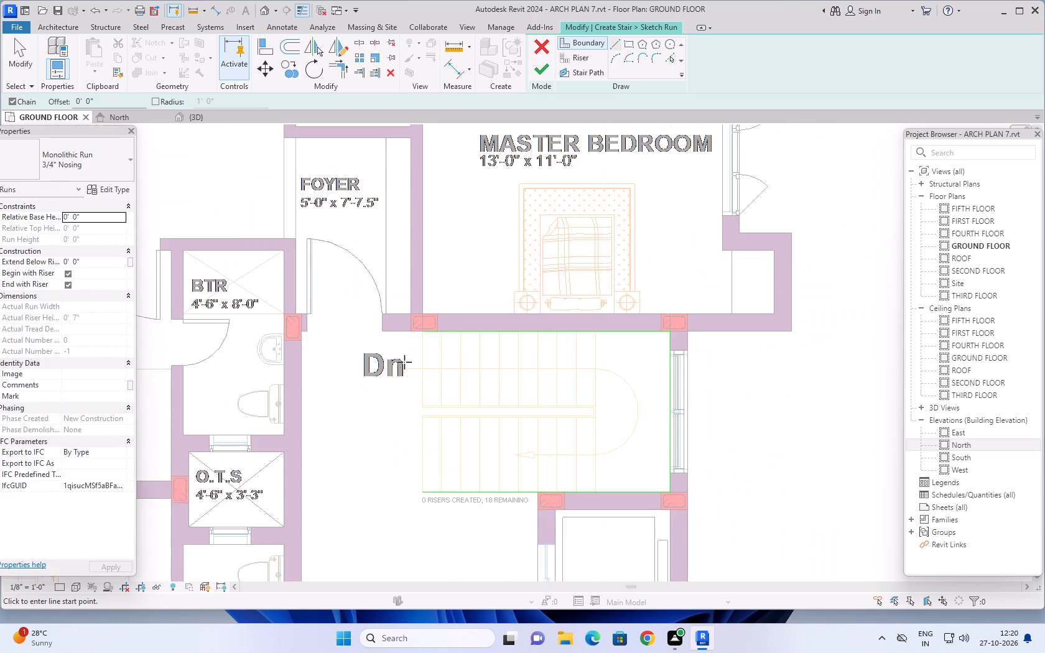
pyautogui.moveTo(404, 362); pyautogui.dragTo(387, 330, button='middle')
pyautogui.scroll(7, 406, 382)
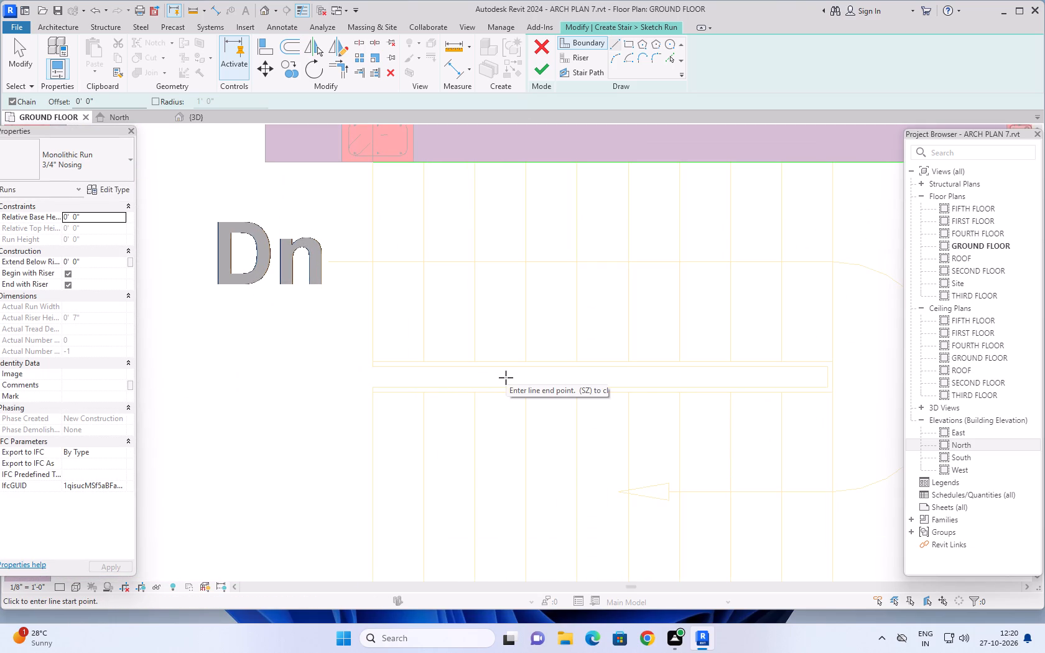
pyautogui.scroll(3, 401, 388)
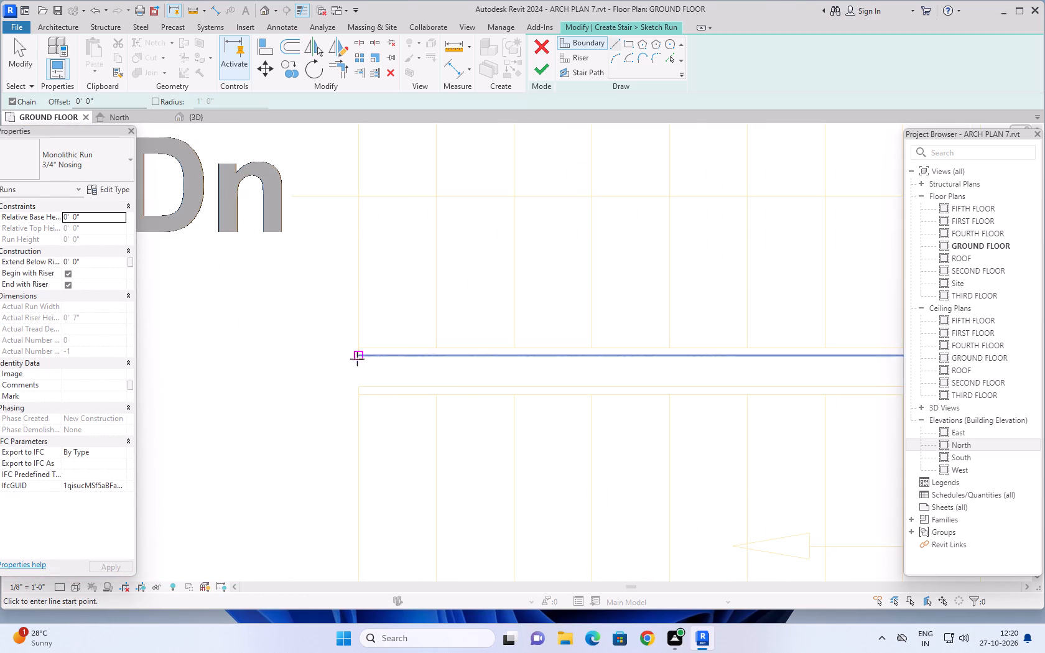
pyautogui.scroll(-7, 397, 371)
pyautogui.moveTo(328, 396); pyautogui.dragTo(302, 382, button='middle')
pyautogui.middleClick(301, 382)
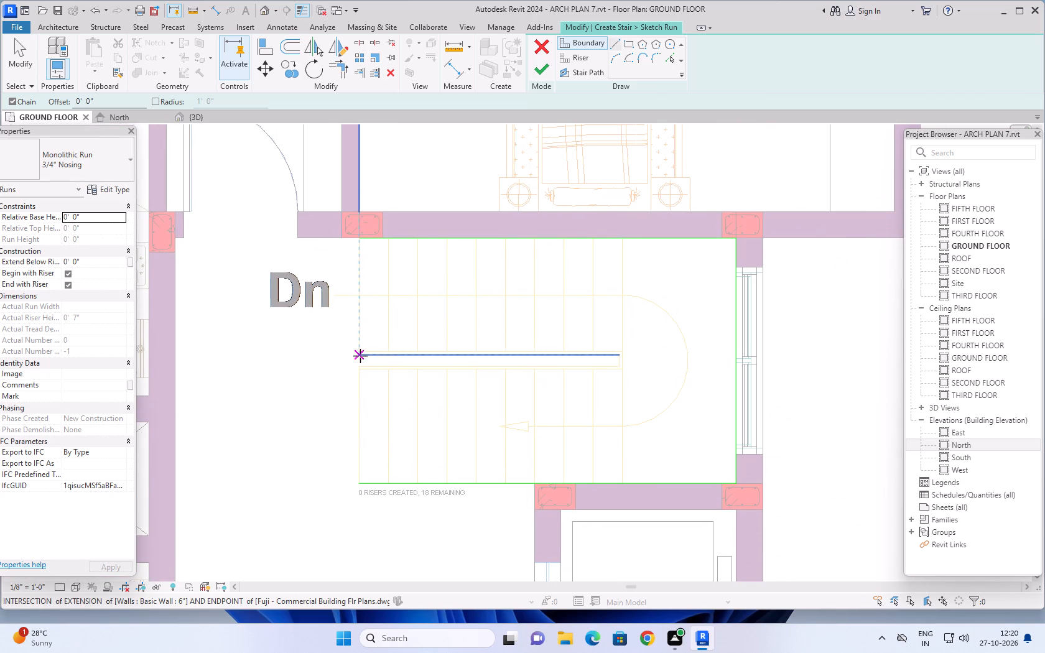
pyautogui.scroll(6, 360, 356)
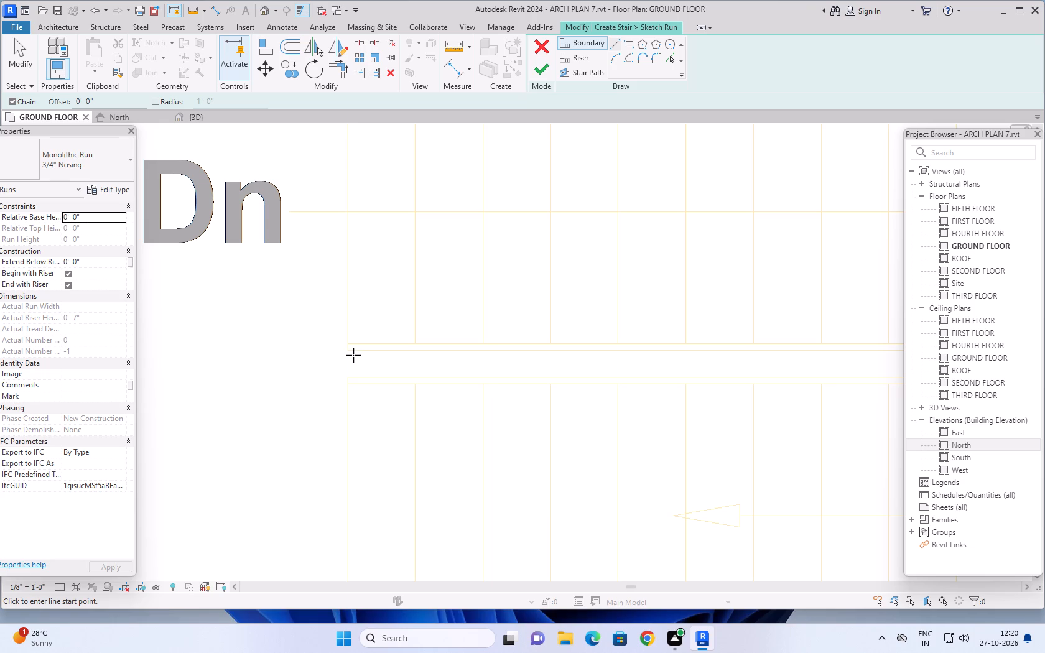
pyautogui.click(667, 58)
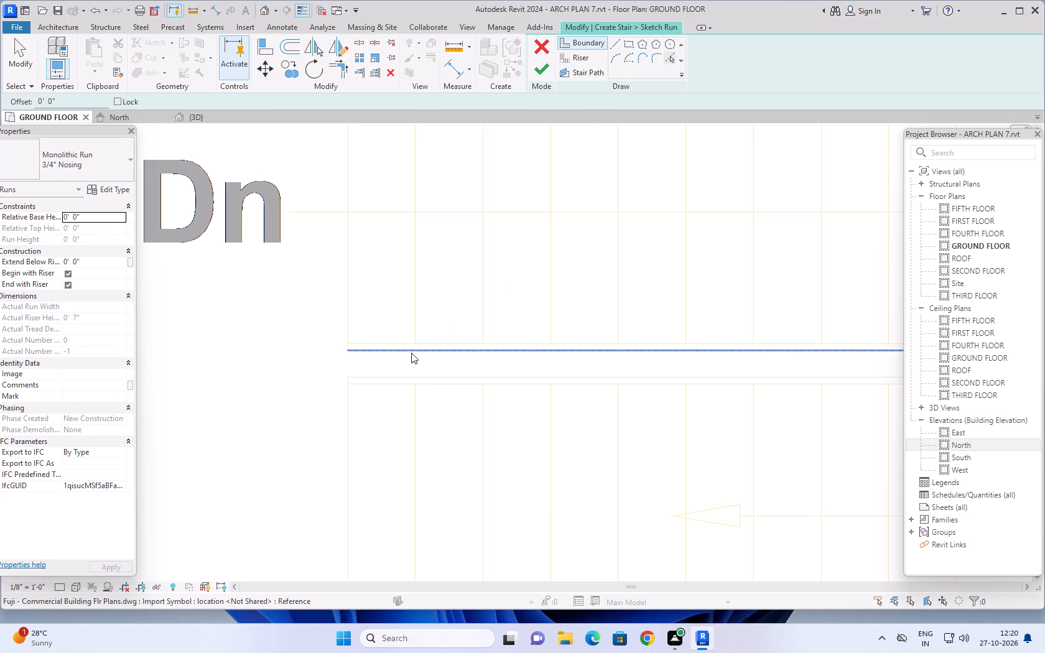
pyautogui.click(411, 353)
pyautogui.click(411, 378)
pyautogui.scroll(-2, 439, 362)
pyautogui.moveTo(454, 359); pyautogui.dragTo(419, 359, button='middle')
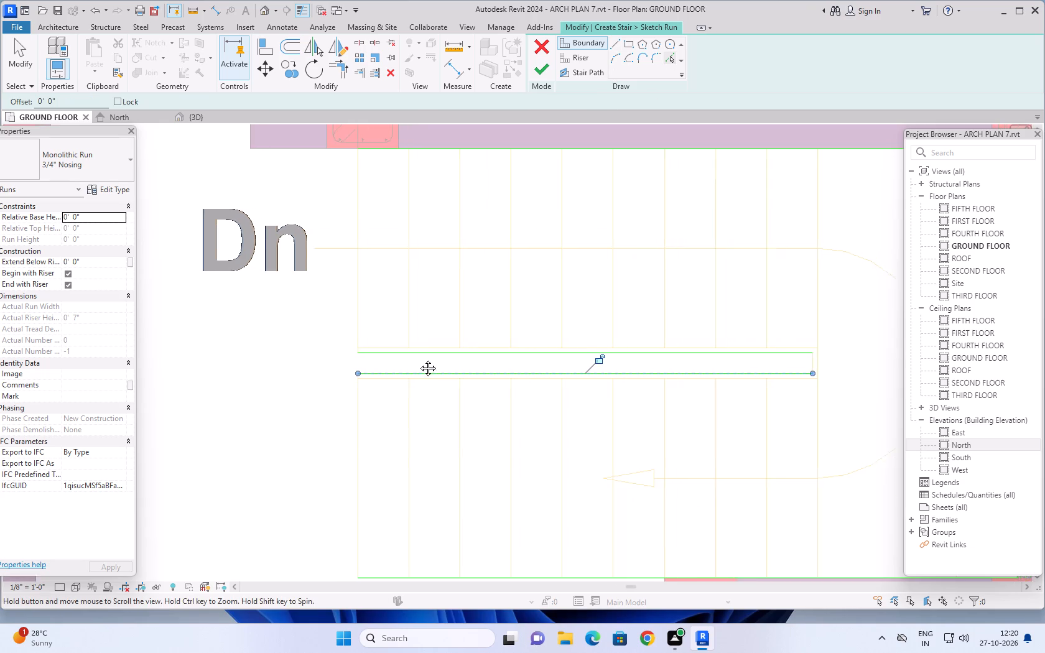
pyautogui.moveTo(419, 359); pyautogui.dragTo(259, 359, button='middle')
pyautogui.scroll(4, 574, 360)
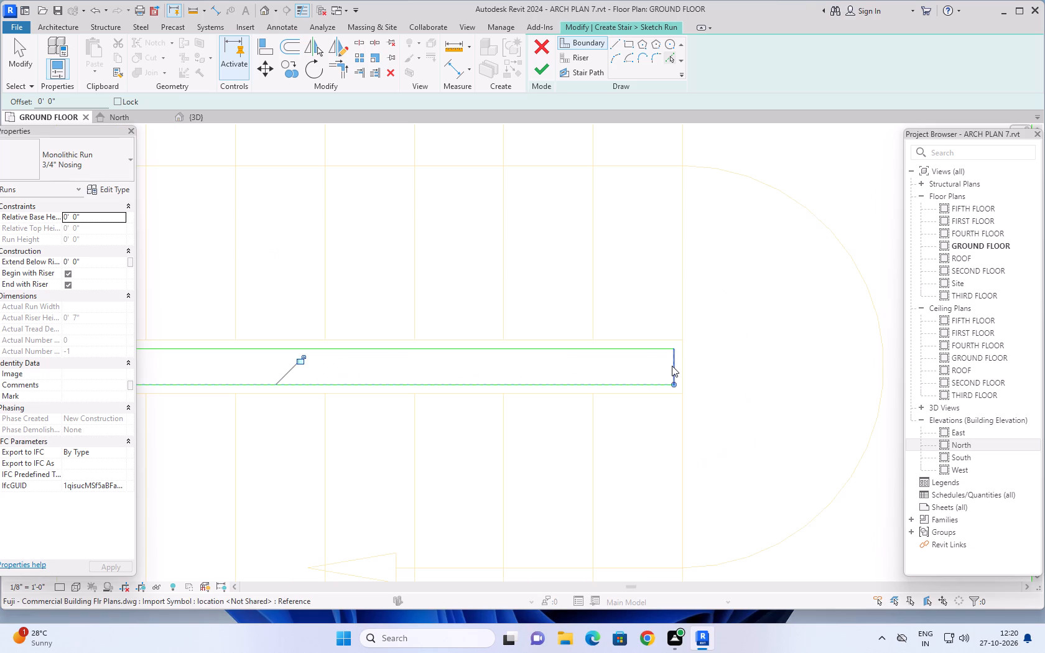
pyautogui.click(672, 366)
# Pick the three lines of the outer CAD outline around the gap between the flights, where the treads end, as run boundaries.
pyautogui.scroll(-9, 578, 379)
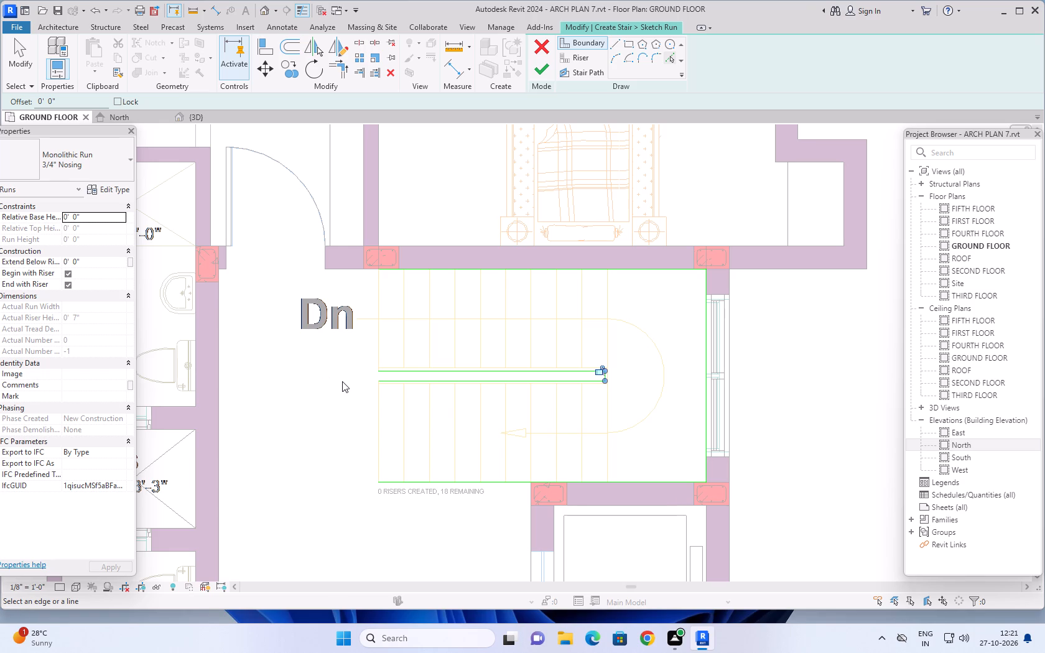
pyautogui.scroll(2, 462, 361)
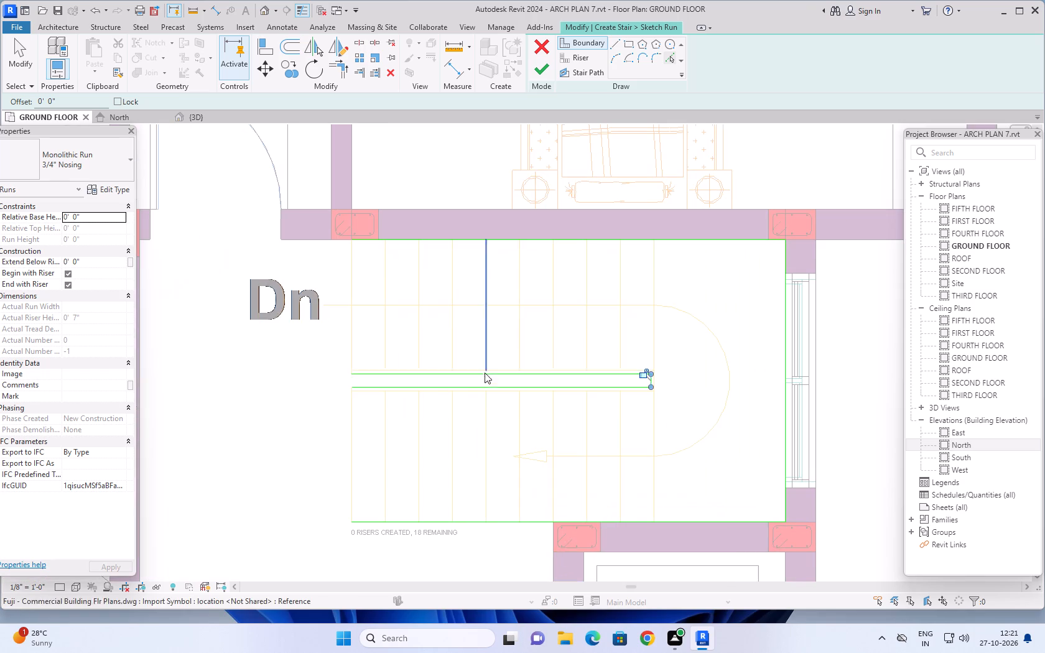
pyautogui.scroll(-3, 337, 402)
pyautogui.moveTo(299, 394); pyautogui.dragTo(259, 378, button='middle')
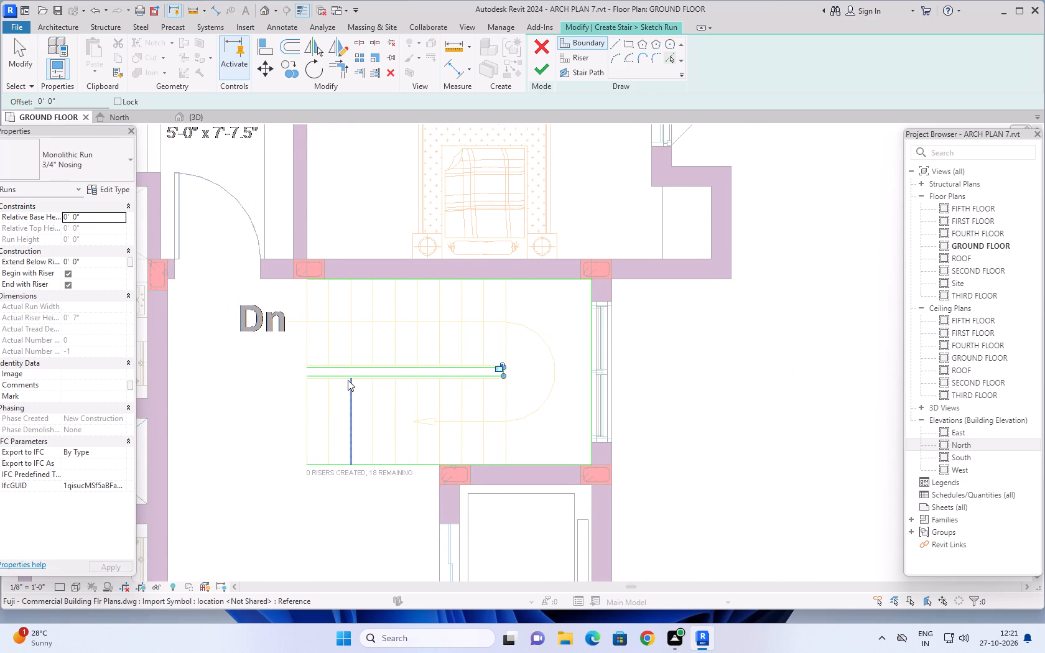
pyautogui.scroll(9, 320, 369)
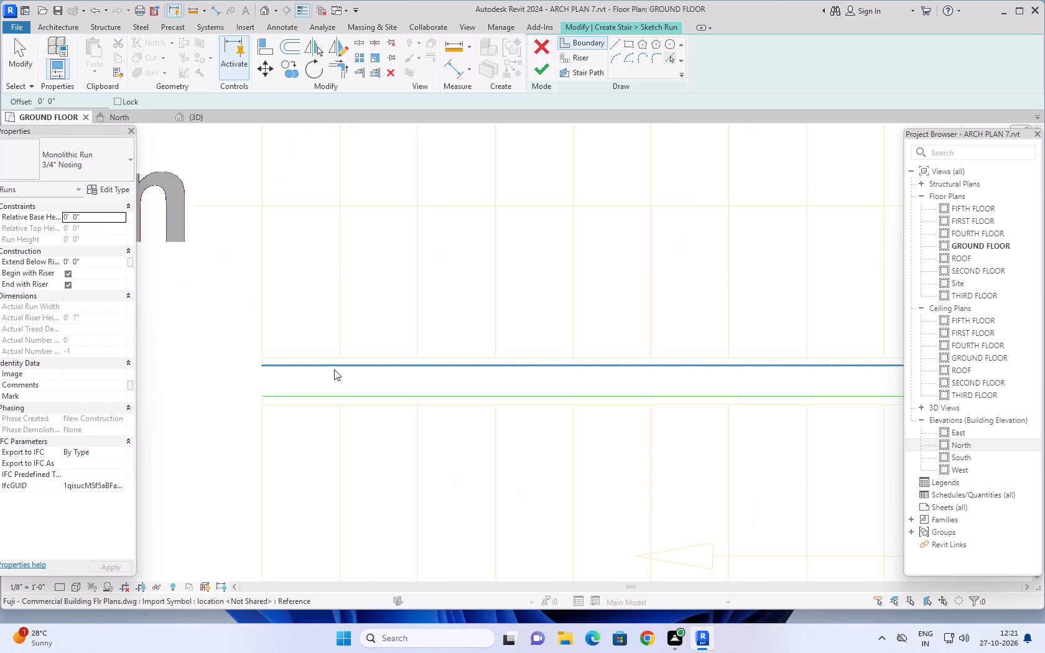
pyautogui.click(358, 404)
pyautogui.scroll(-6, 203, 401)
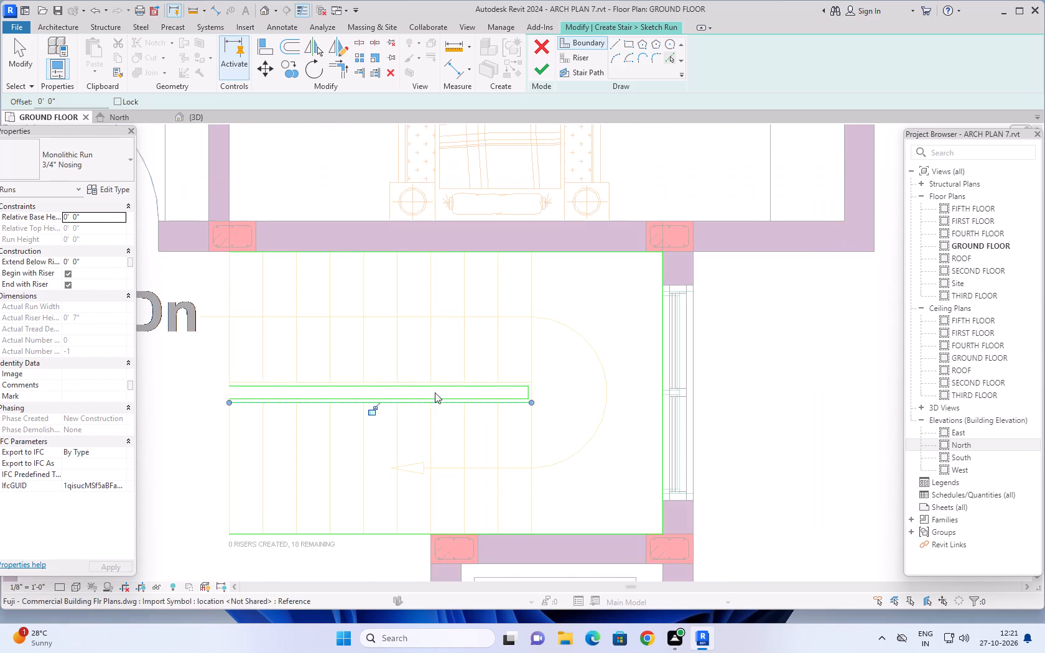
pyautogui.scroll(4, 507, 392)
pyautogui.scroll(4, 572, 396)
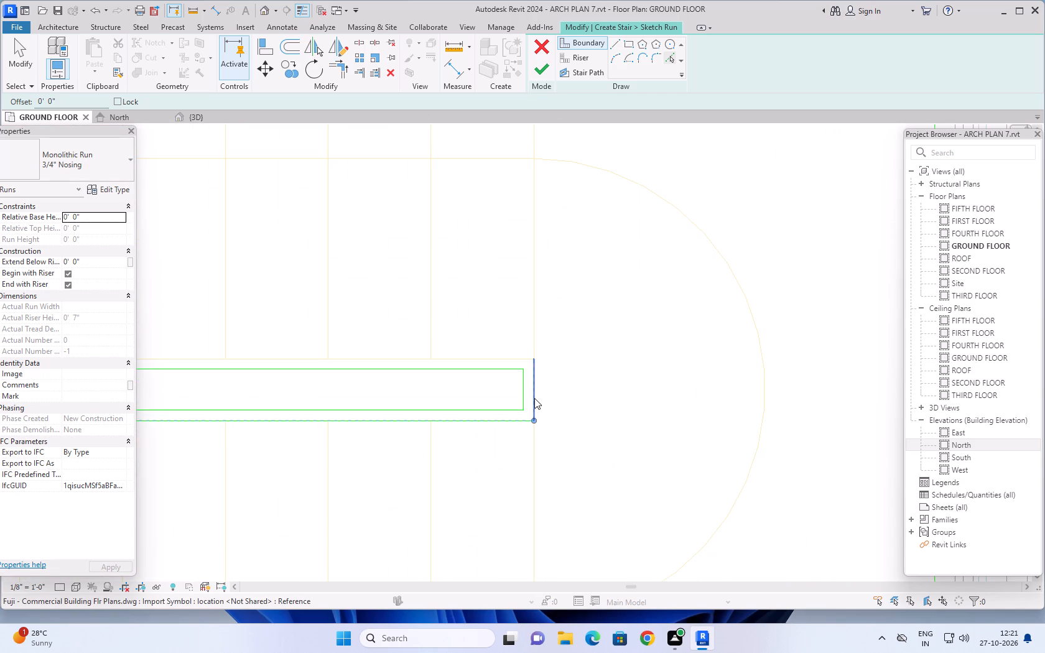
pyautogui.click(534, 398)
pyautogui.click(460, 363)
pyautogui.scroll(-2, 424, 379)
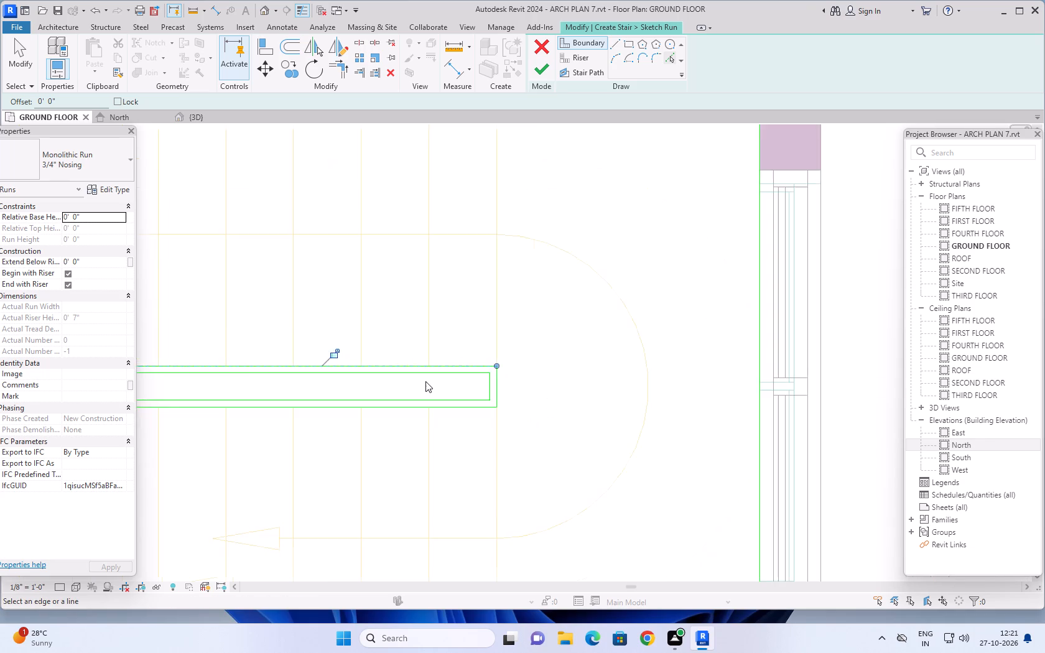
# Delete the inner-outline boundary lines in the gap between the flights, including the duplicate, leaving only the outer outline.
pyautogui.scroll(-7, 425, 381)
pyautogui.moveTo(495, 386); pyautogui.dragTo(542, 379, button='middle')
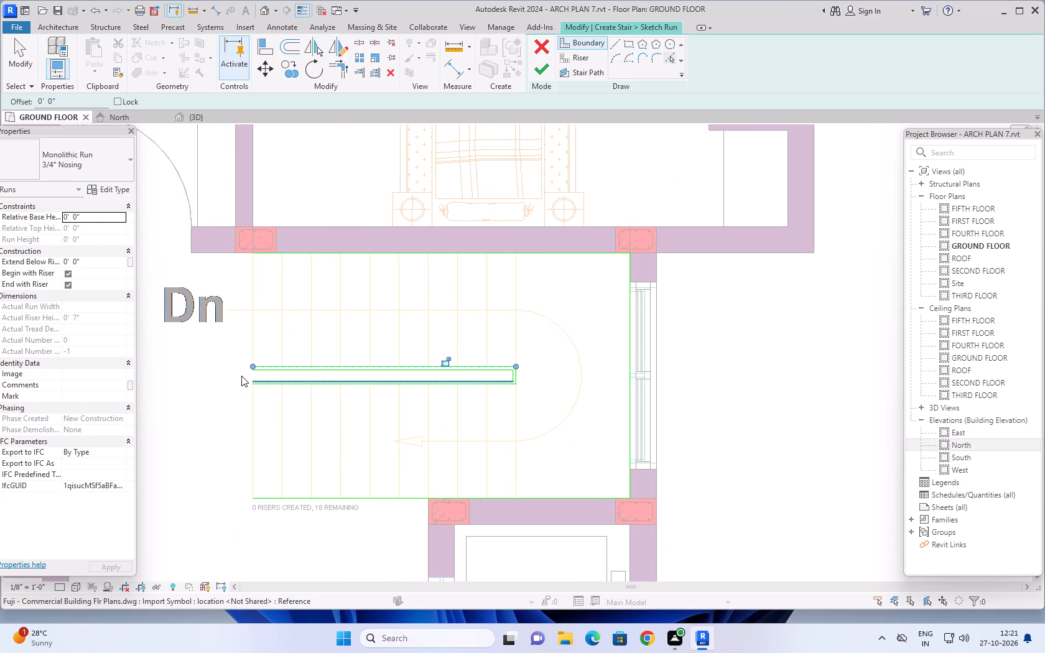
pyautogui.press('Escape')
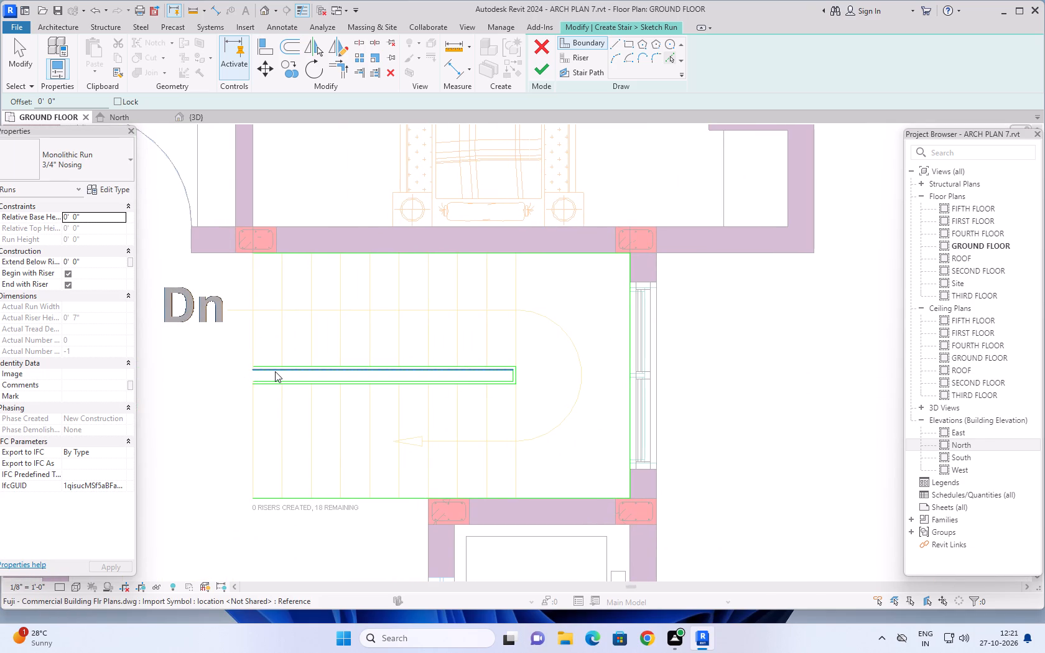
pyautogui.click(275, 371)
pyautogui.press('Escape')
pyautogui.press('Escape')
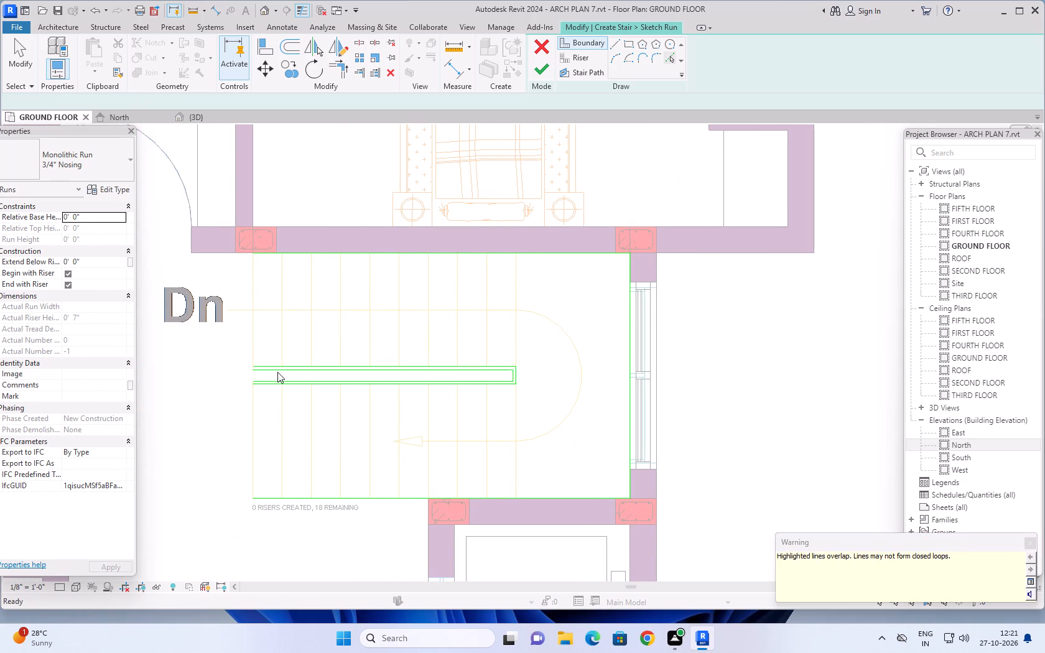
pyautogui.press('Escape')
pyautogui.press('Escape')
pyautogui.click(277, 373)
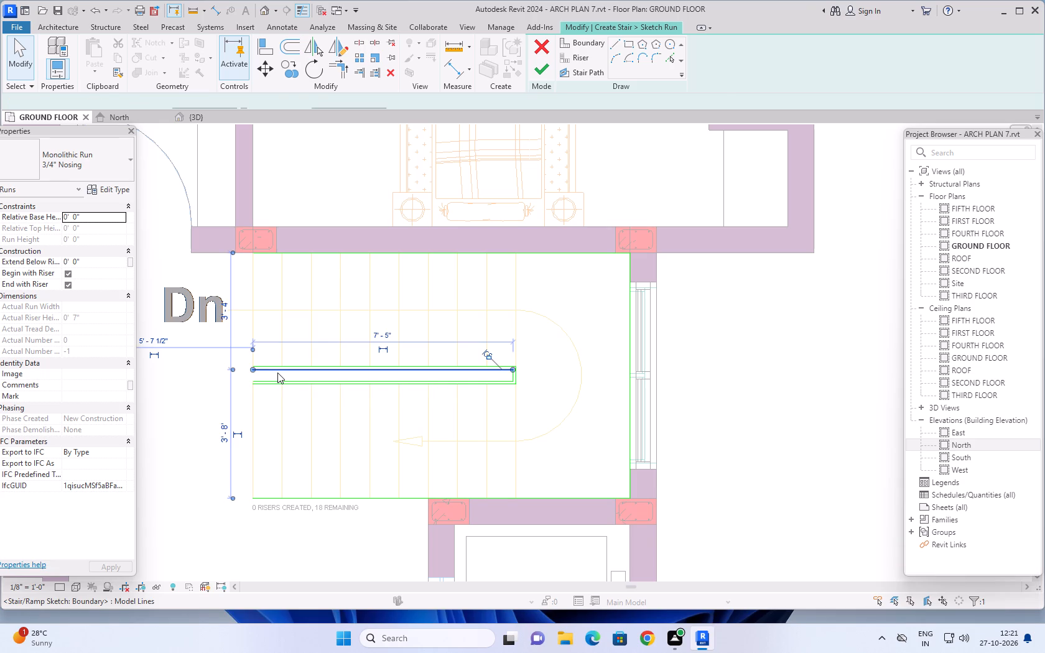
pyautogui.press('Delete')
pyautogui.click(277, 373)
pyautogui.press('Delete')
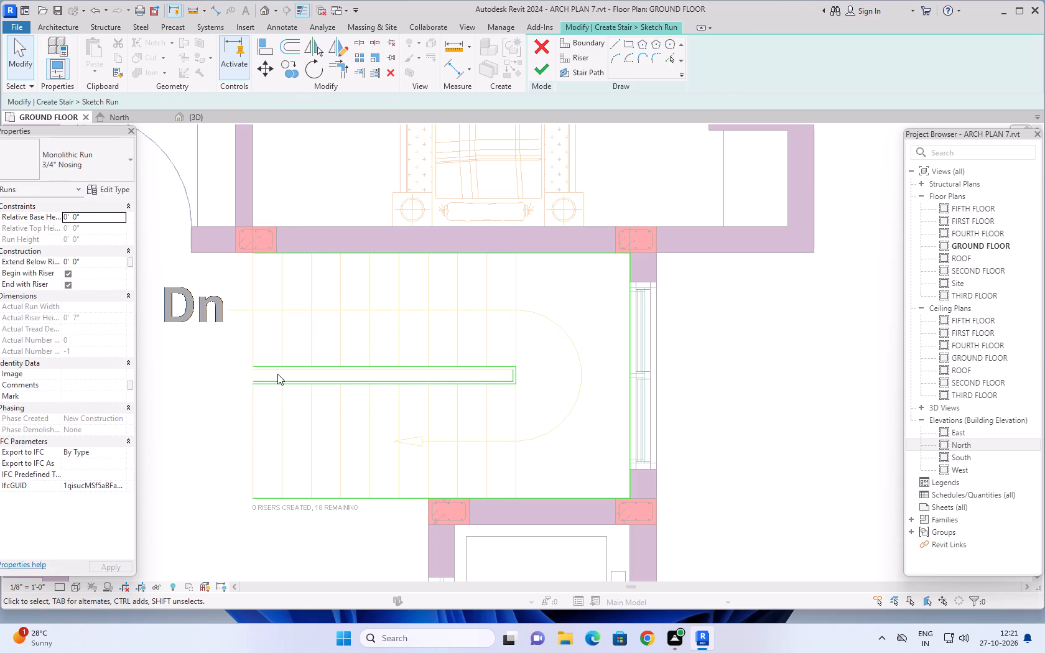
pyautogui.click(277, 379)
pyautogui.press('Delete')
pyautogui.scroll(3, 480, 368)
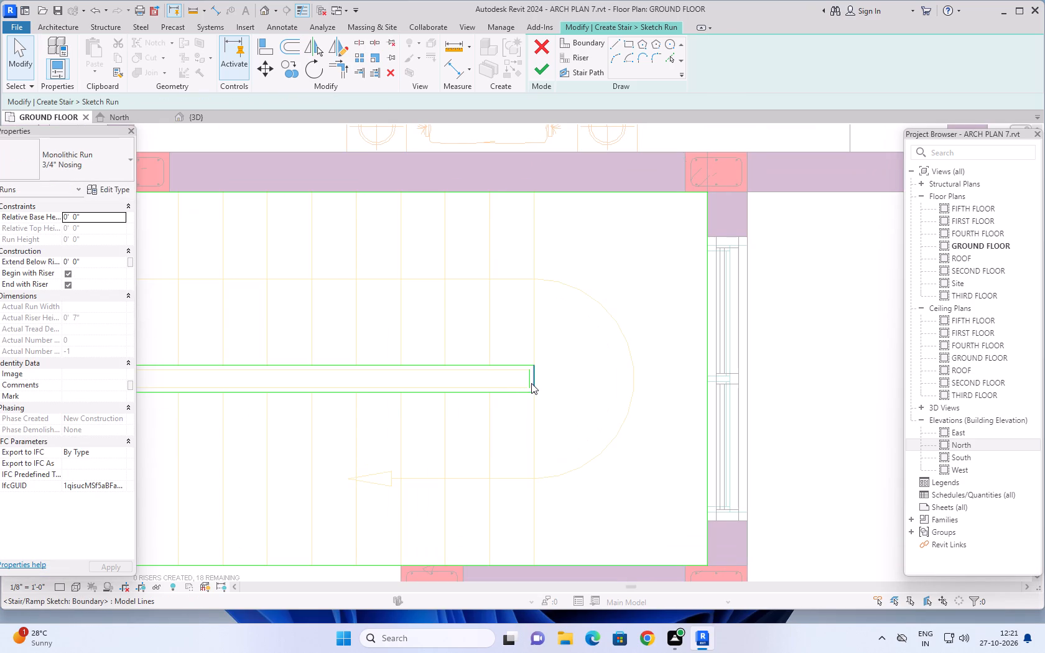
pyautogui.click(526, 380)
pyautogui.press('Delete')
# Pick the ten CAD tread lines of the flight along the master bedroom wall as risers.
pyautogui.scroll(-5, 337, 392)
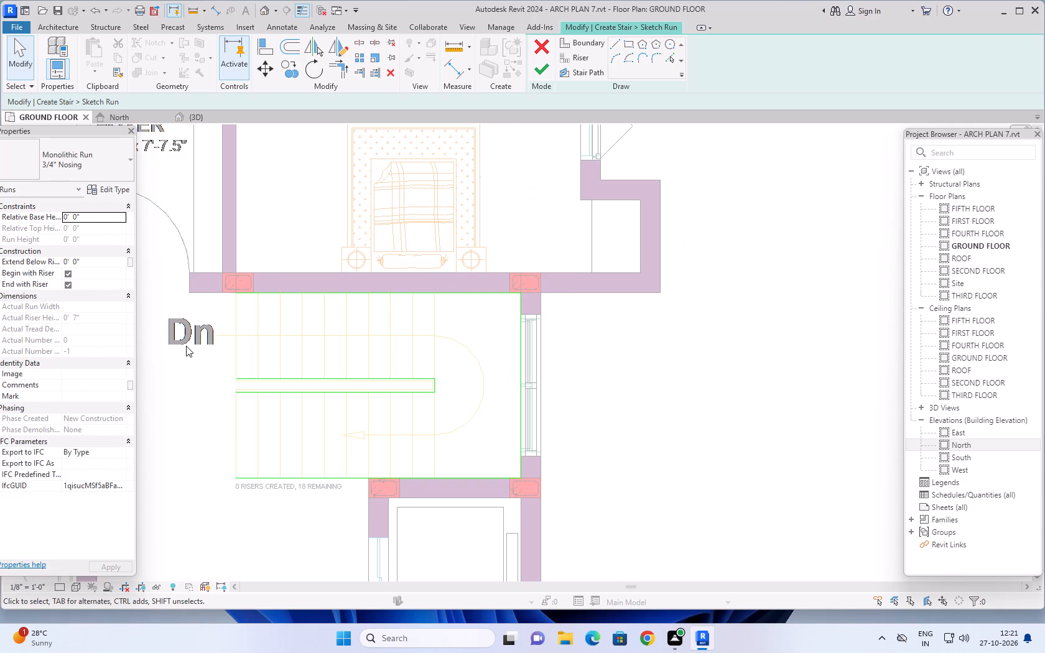
pyautogui.click(585, 58)
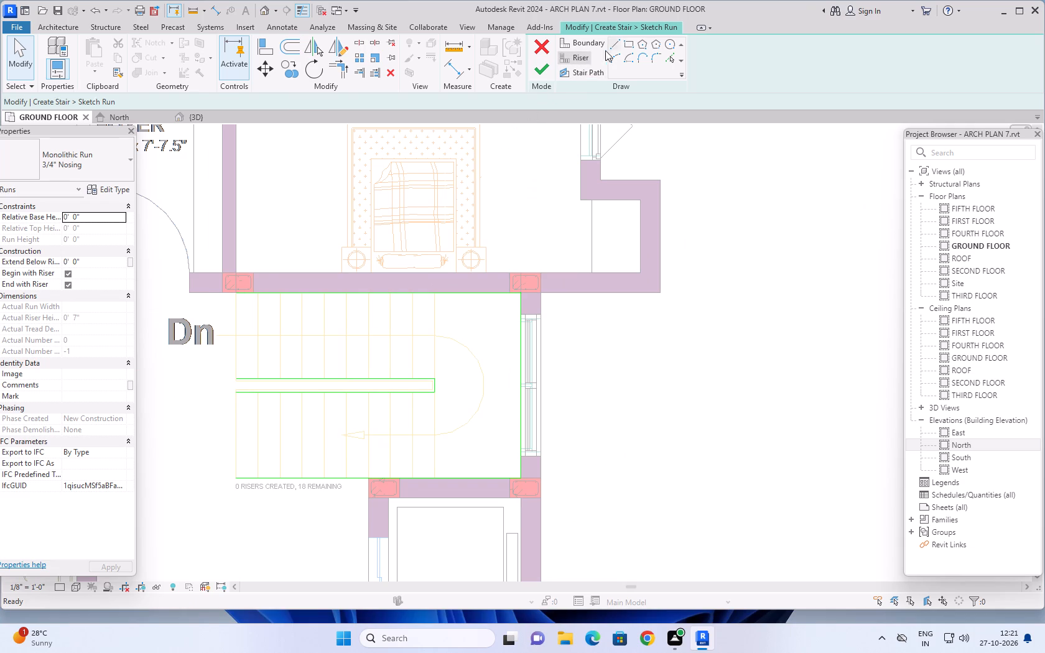
pyautogui.click(666, 59)
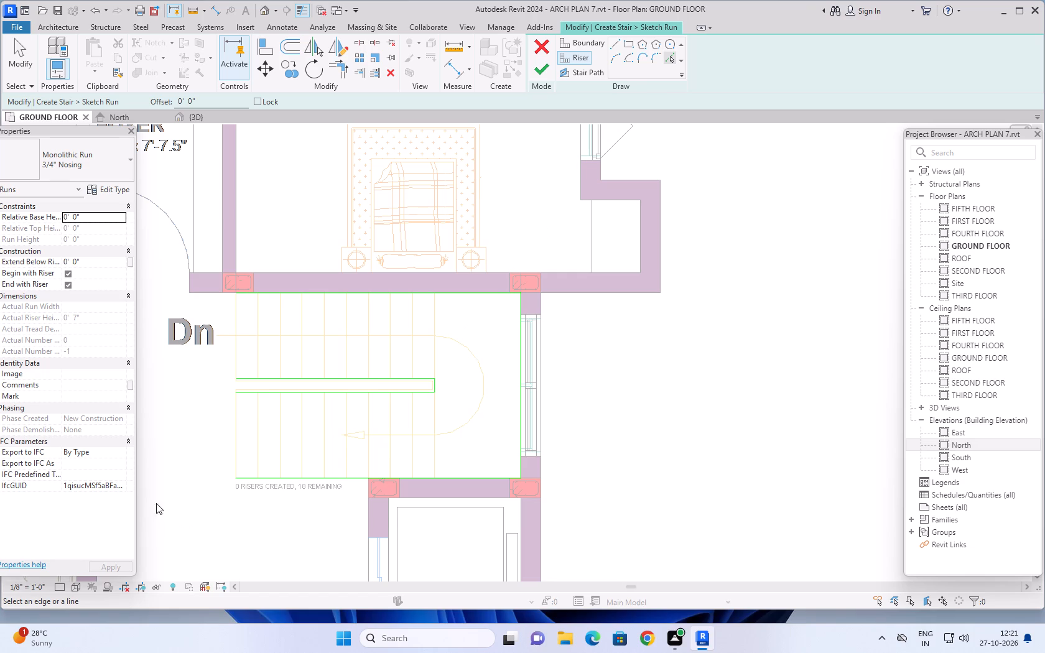
pyautogui.click(234, 350)
pyautogui.click(256, 341)
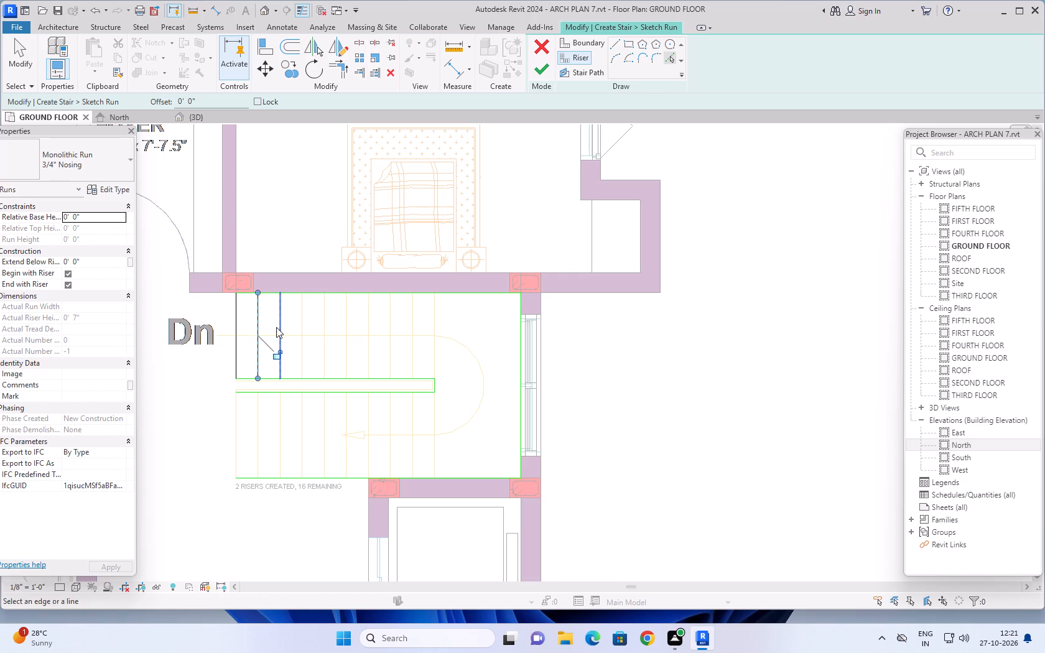
pyautogui.click(277, 327)
pyautogui.click(301, 318)
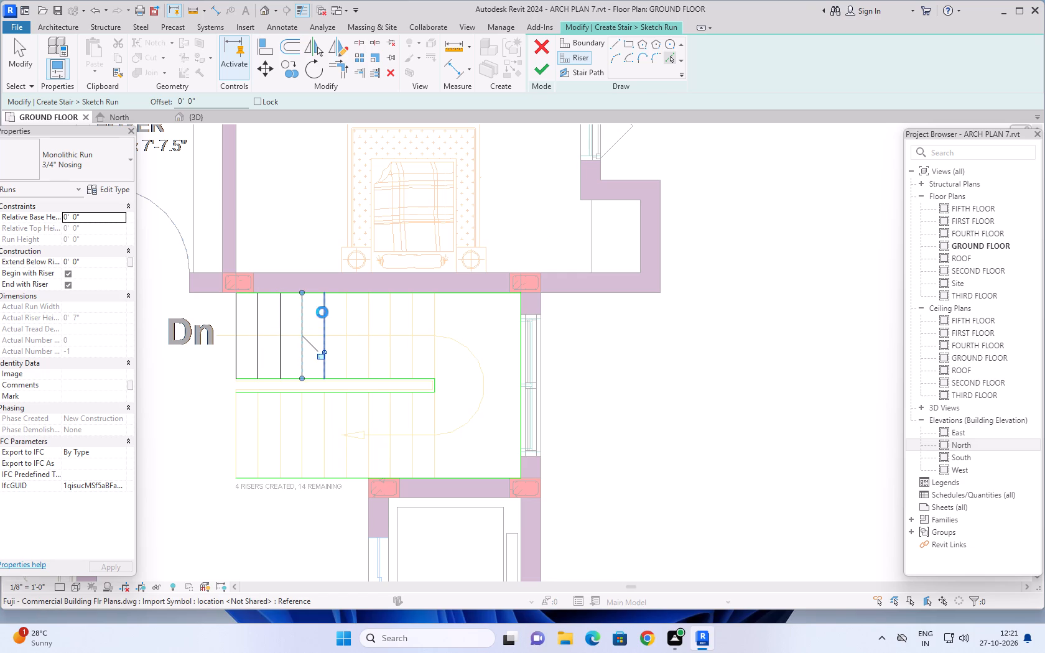
pyautogui.click(322, 312)
pyautogui.click(345, 312)
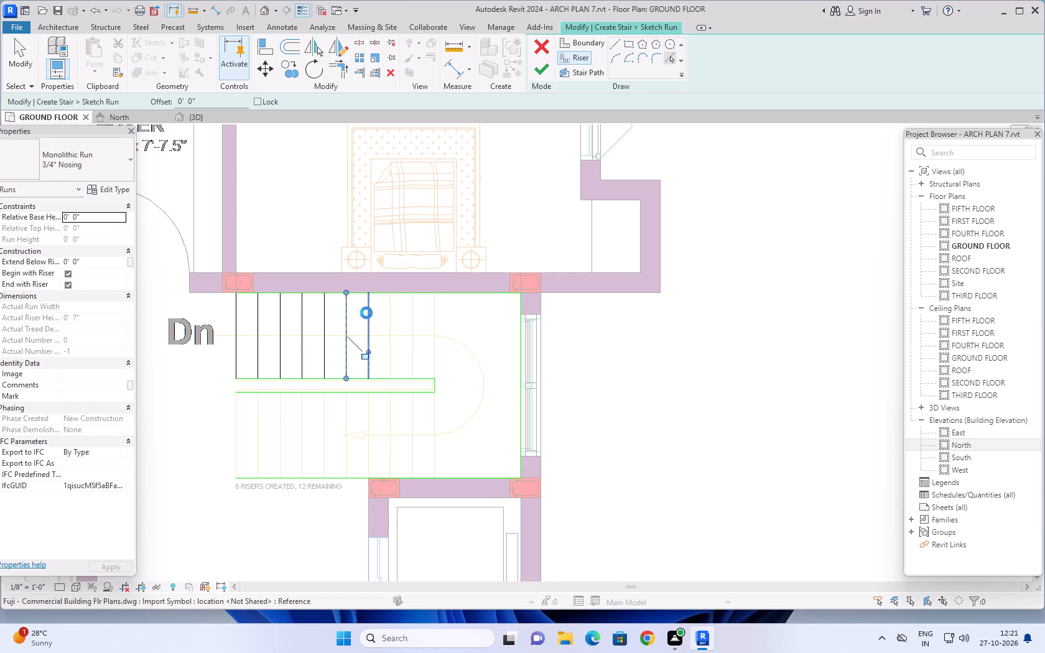
pyautogui.click(366, 313)
pyautogui.click(389, 313)
pyautogui.click(414, 313)
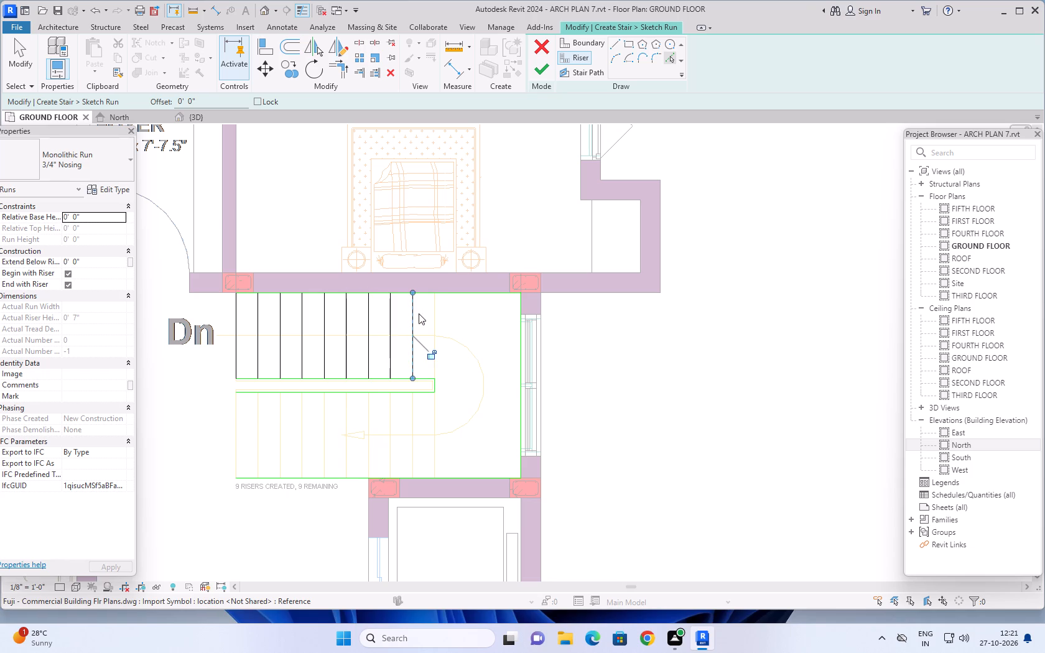
pyautogui.click(432, 312)
# Pick the ten CAD tread lines of the lift-side flight as risers, from the landing back to the open end.
pyautogui.click(435, 416)
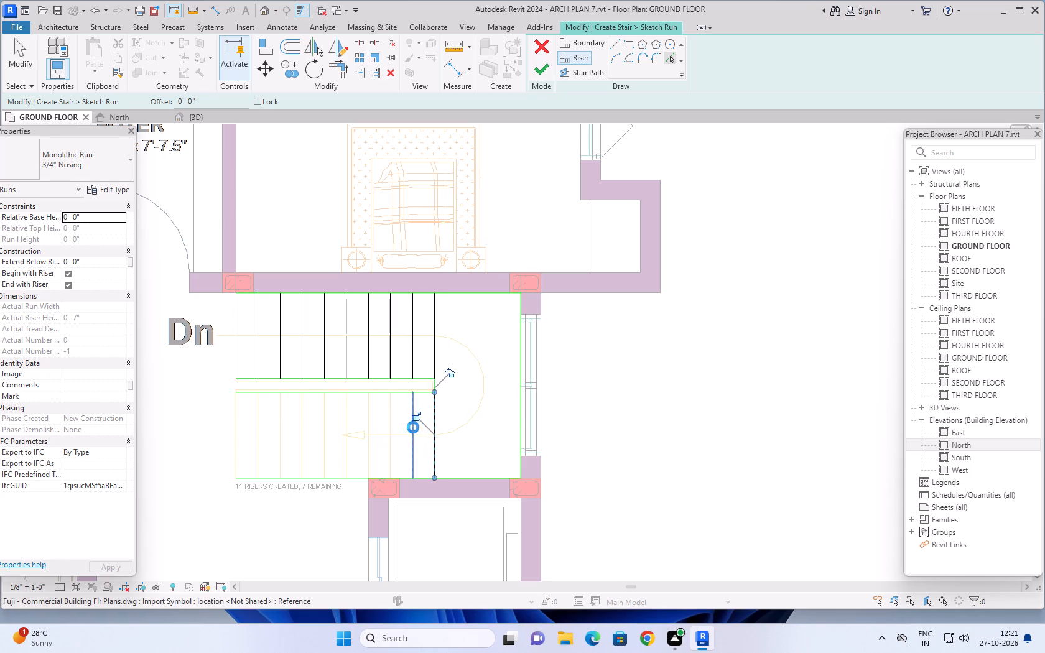
pyautogui.click(413, 427)
pyautogui.click(392, 430)
pyautogui.click(369, 425)
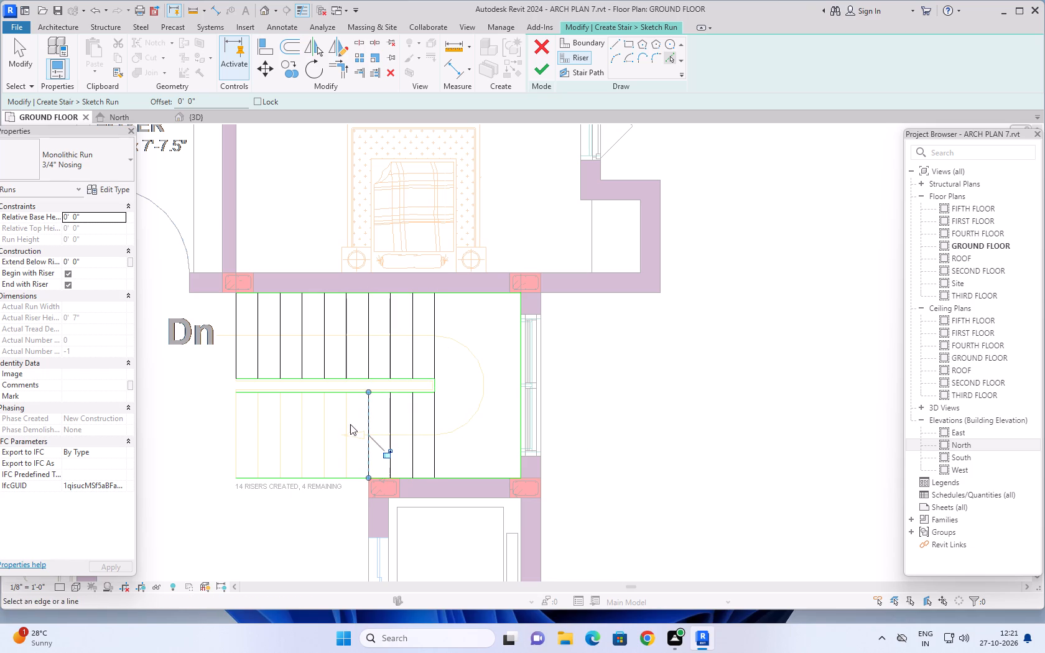
pyautogui.click(346, 424)
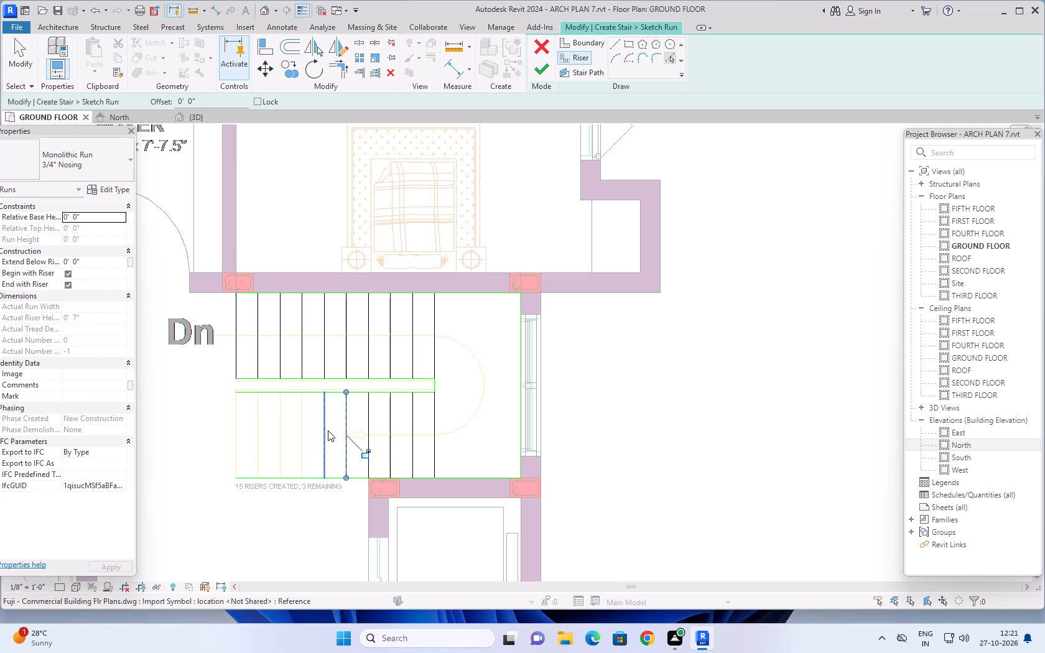
pyautogui.click(325, 433)
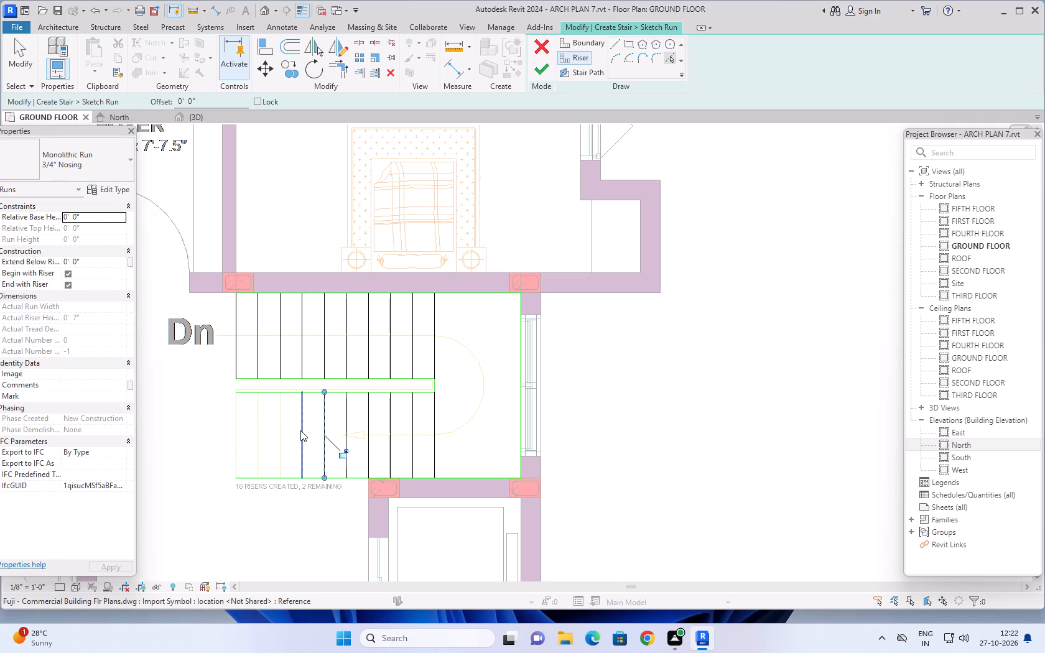
pyautogui.click(300, 430)
pyautogui.click(284, 430)
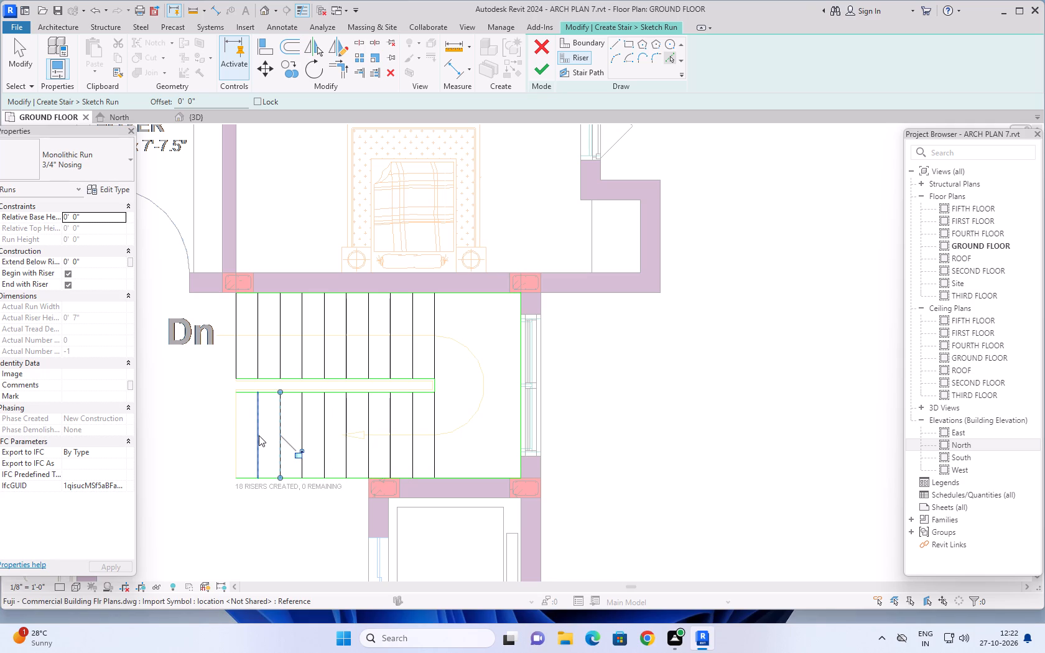
pyautogui.click(259, 443)
pyautogui.click(238, 444)
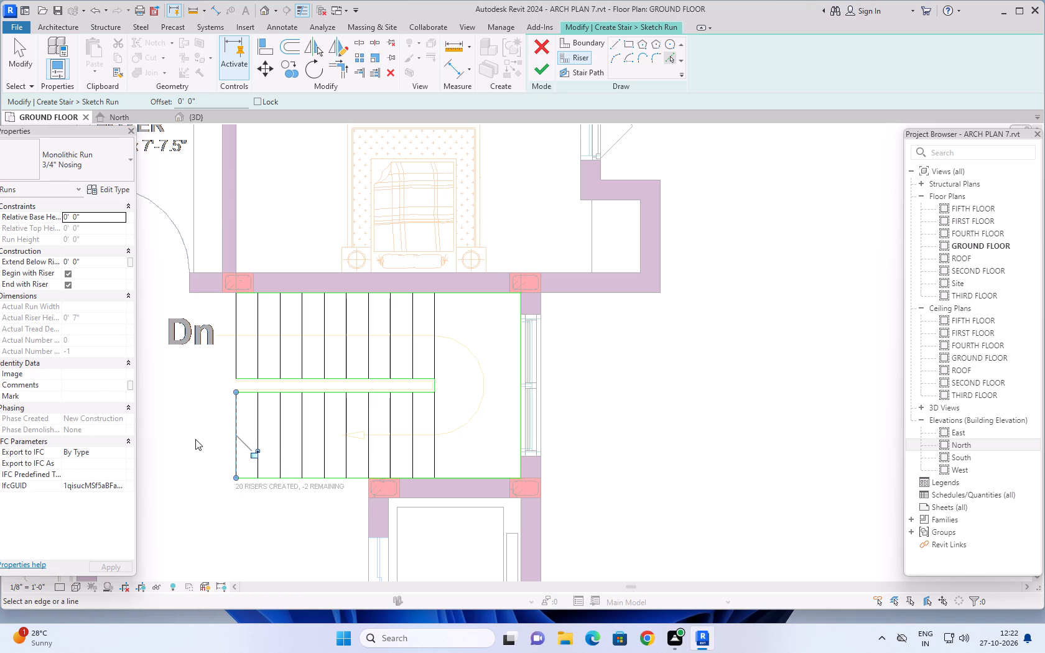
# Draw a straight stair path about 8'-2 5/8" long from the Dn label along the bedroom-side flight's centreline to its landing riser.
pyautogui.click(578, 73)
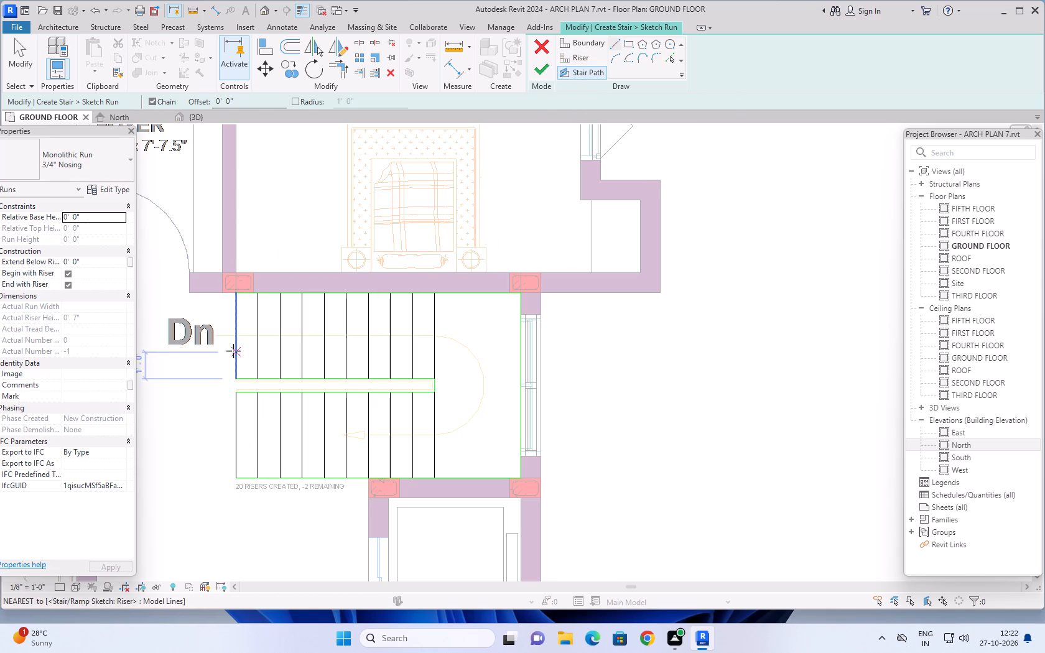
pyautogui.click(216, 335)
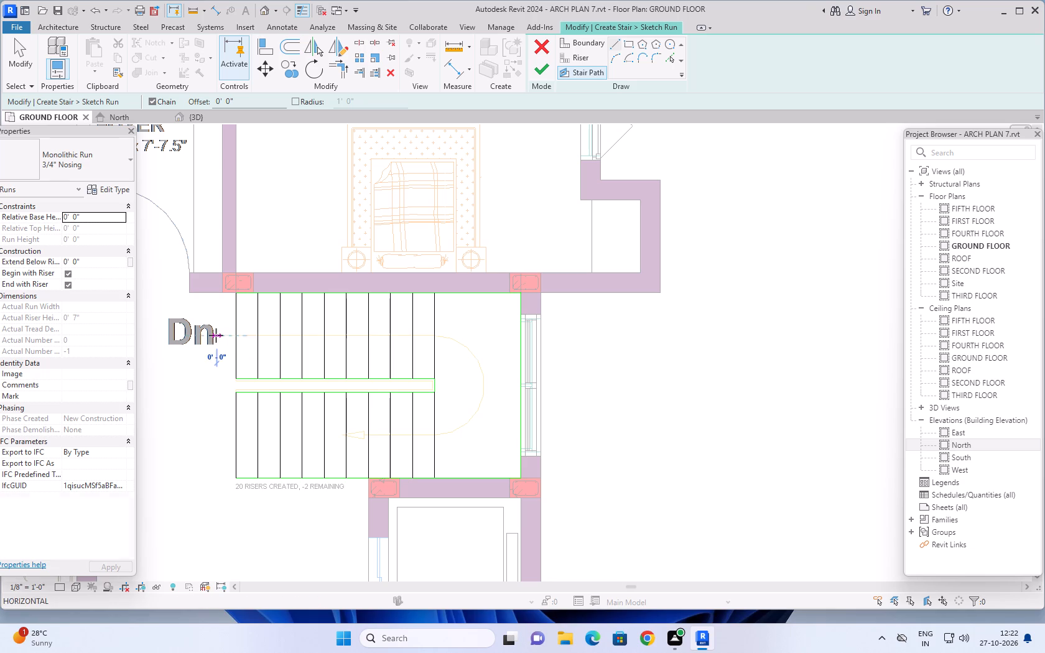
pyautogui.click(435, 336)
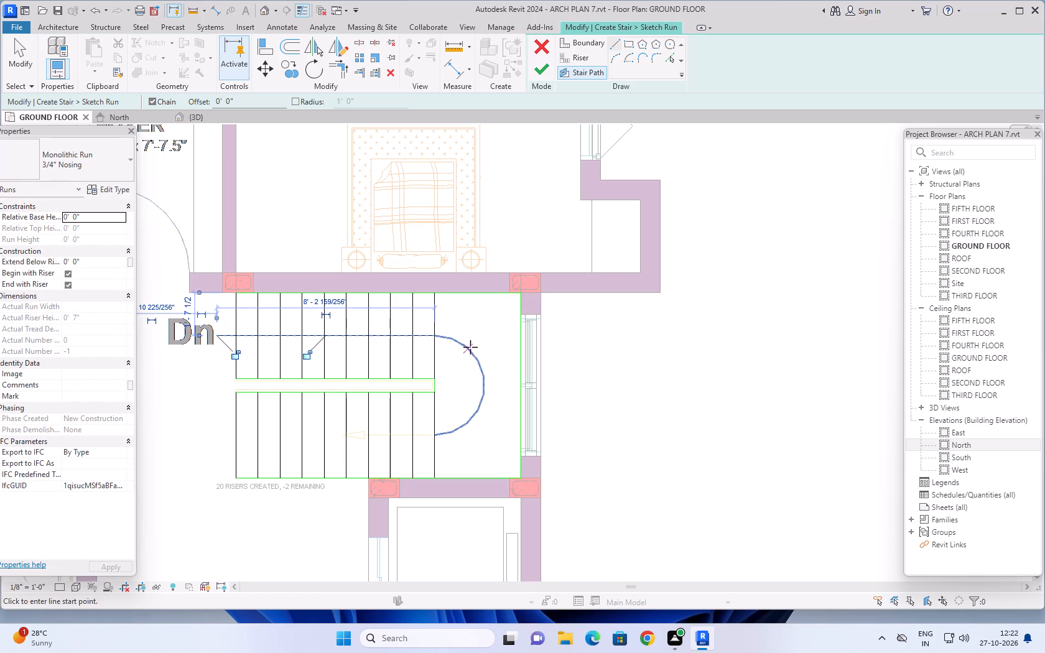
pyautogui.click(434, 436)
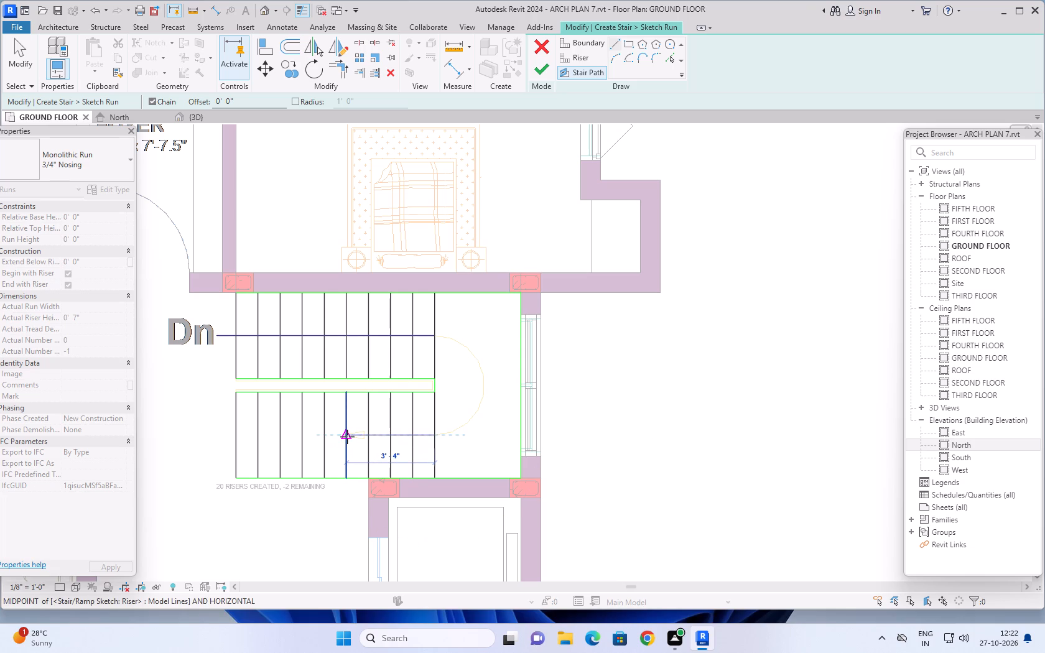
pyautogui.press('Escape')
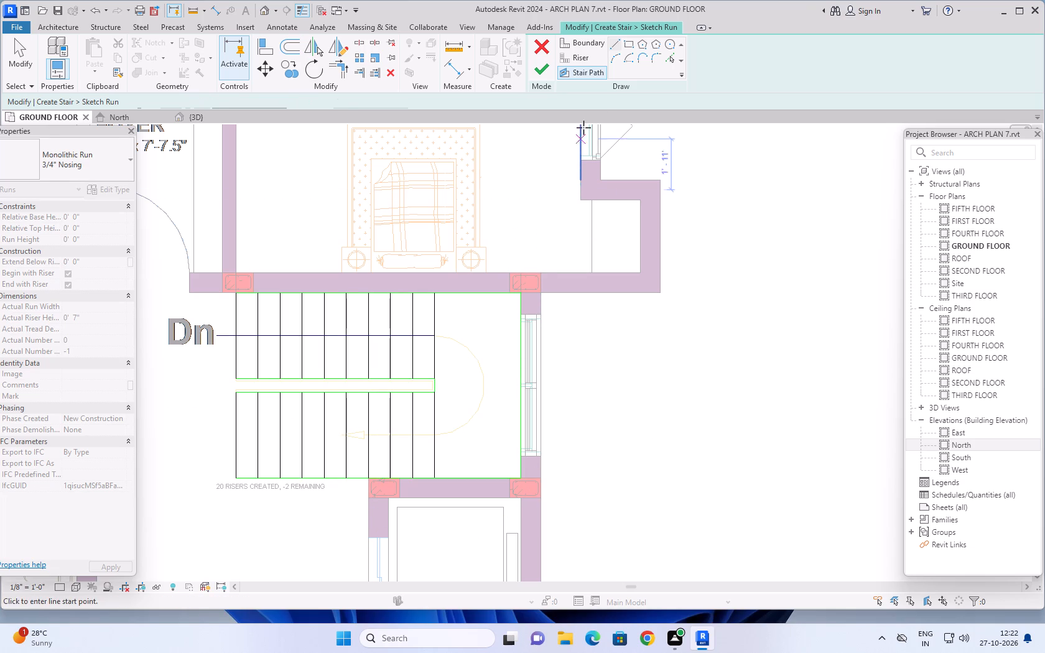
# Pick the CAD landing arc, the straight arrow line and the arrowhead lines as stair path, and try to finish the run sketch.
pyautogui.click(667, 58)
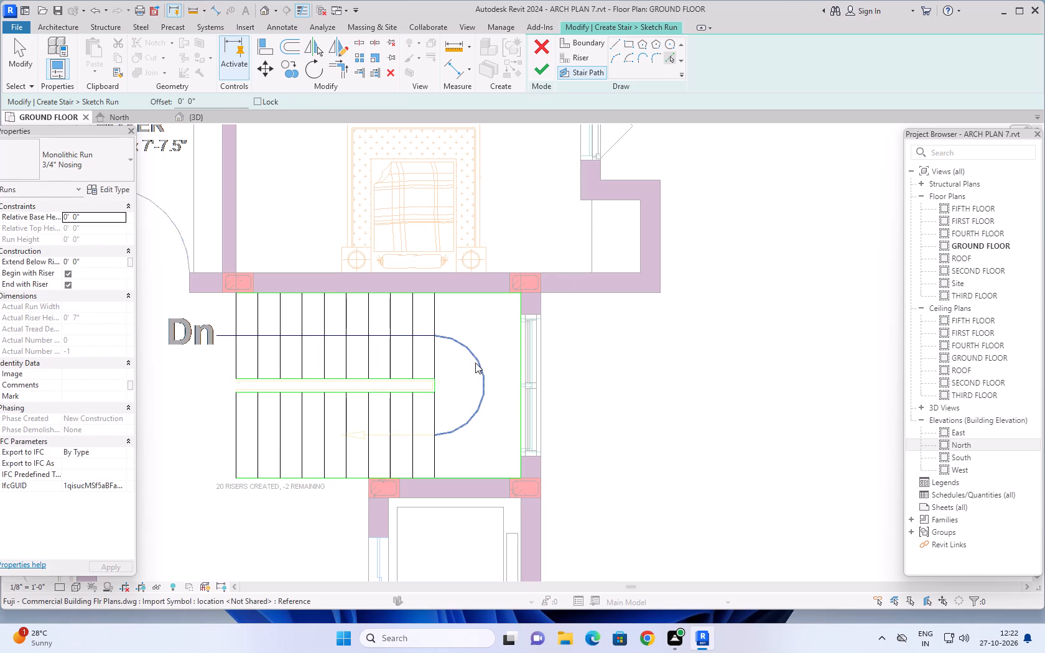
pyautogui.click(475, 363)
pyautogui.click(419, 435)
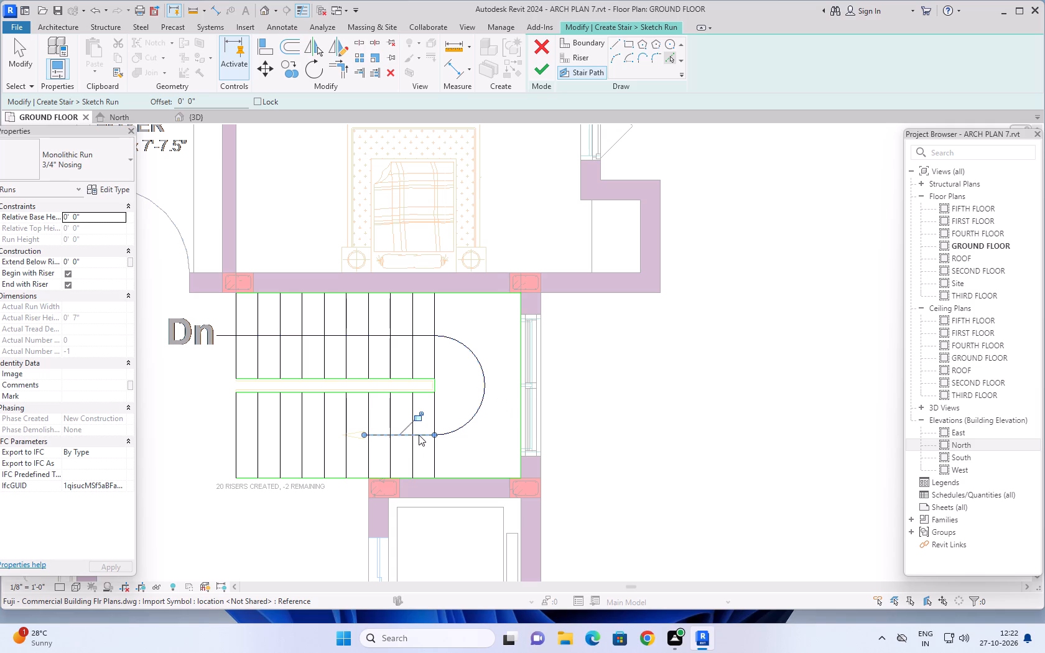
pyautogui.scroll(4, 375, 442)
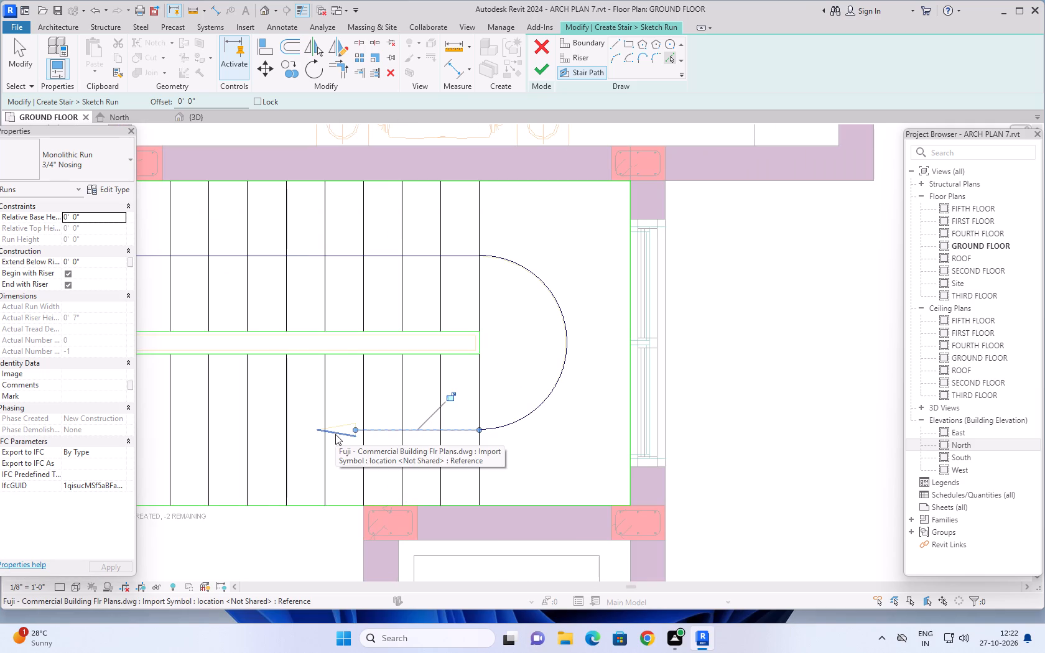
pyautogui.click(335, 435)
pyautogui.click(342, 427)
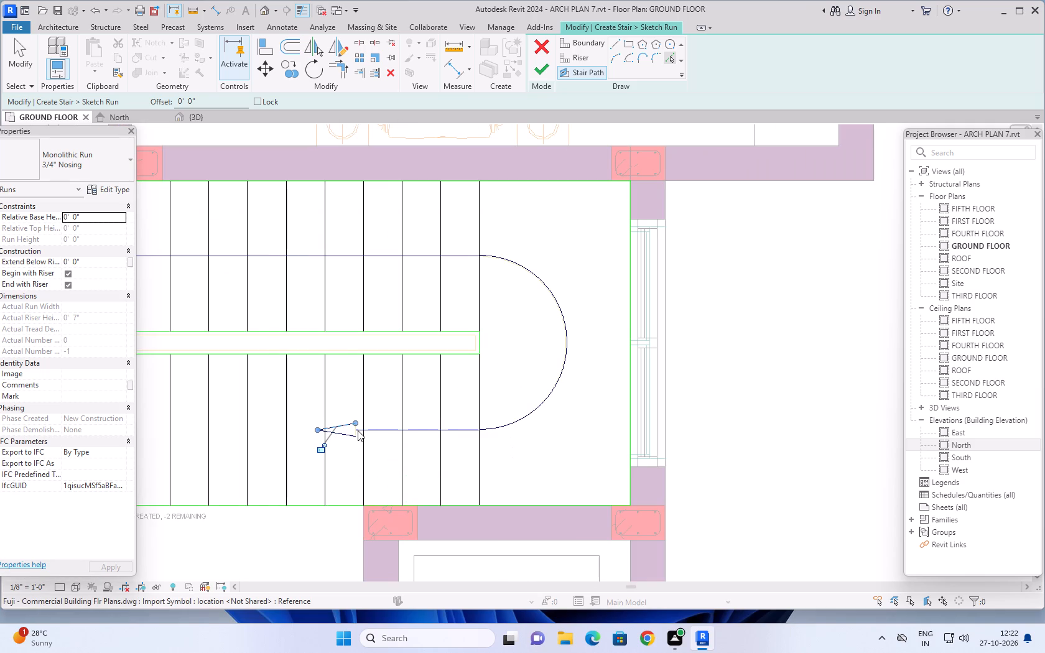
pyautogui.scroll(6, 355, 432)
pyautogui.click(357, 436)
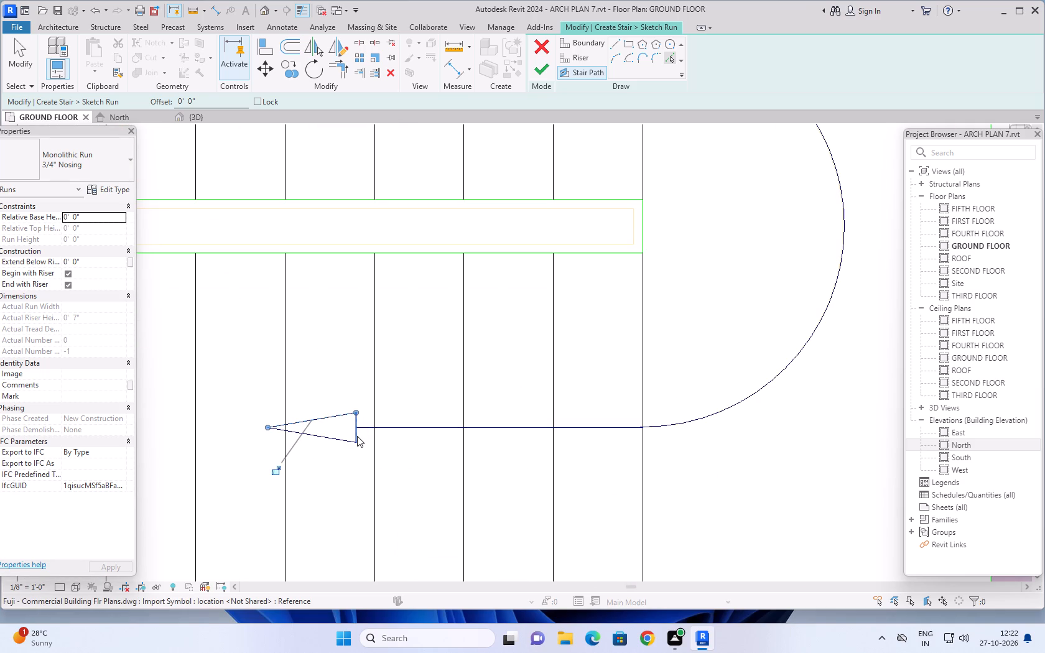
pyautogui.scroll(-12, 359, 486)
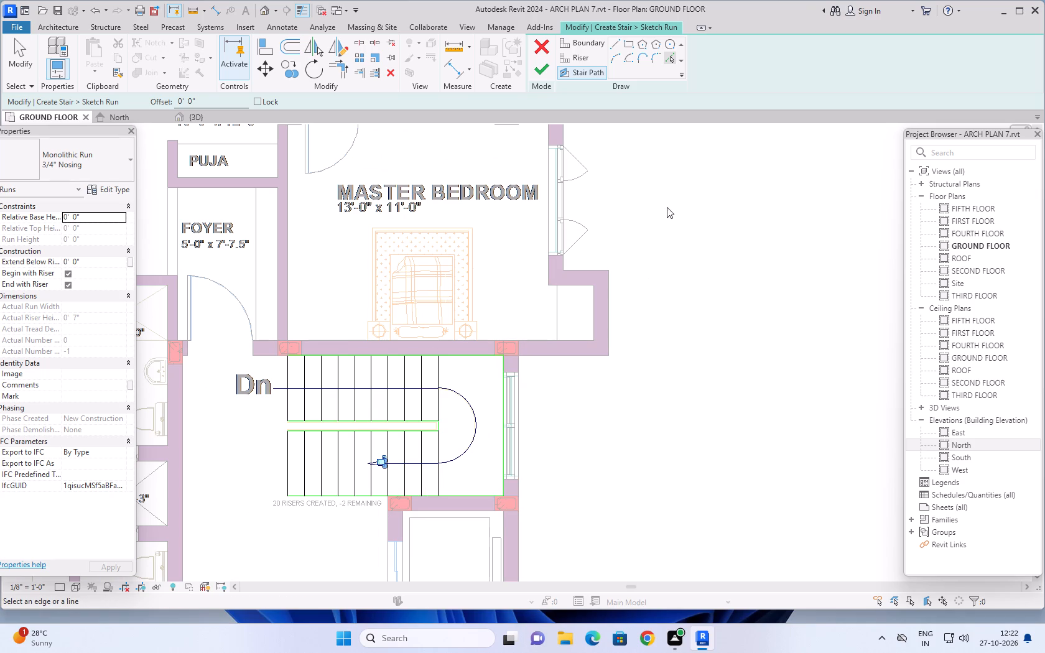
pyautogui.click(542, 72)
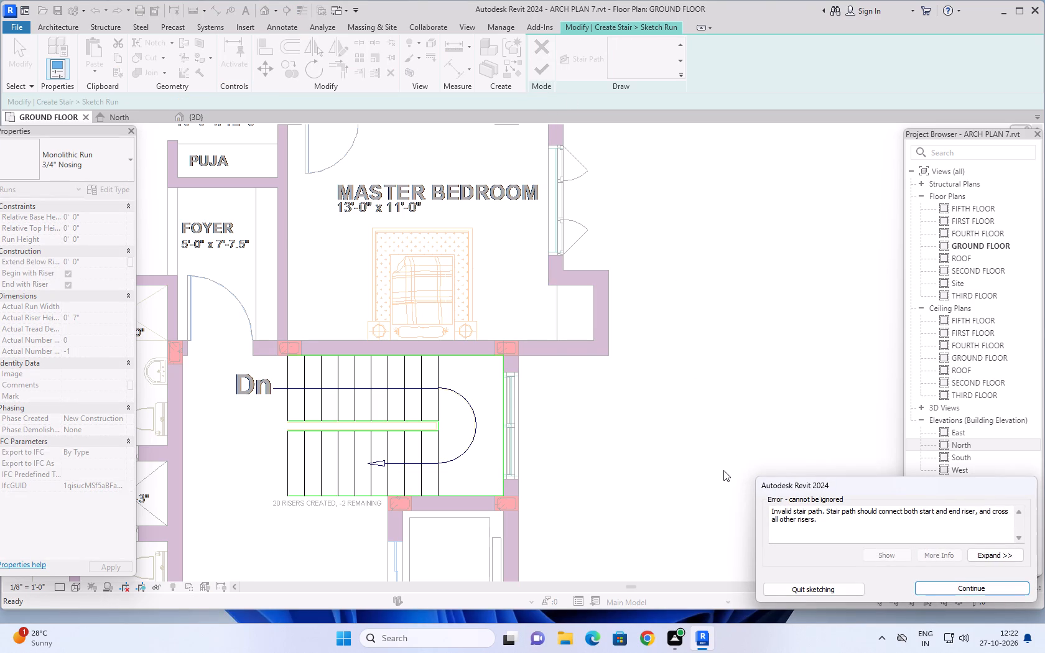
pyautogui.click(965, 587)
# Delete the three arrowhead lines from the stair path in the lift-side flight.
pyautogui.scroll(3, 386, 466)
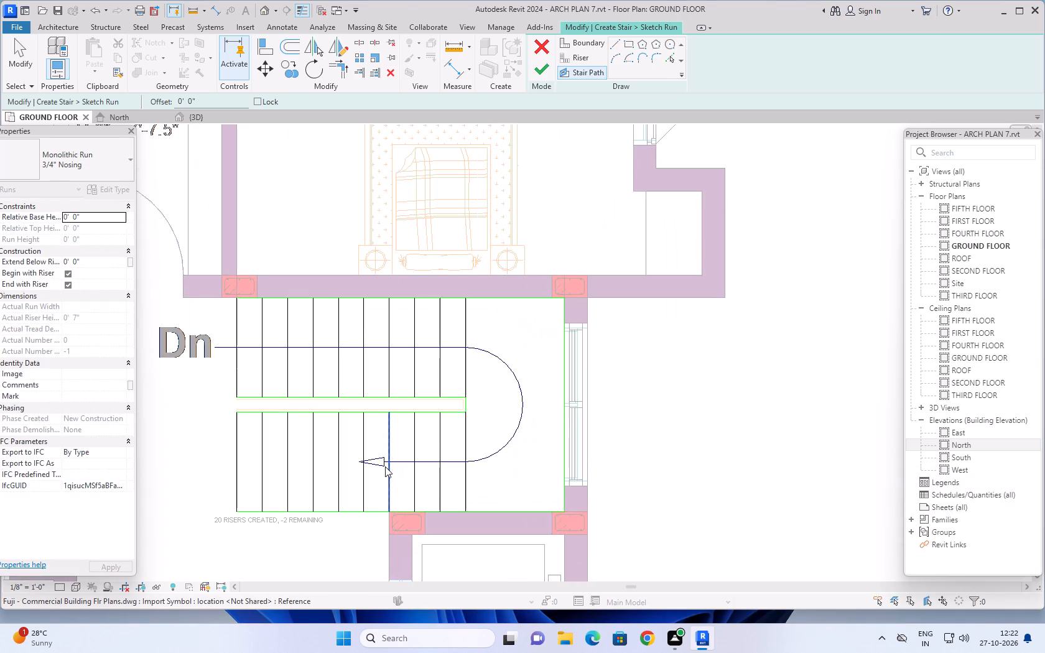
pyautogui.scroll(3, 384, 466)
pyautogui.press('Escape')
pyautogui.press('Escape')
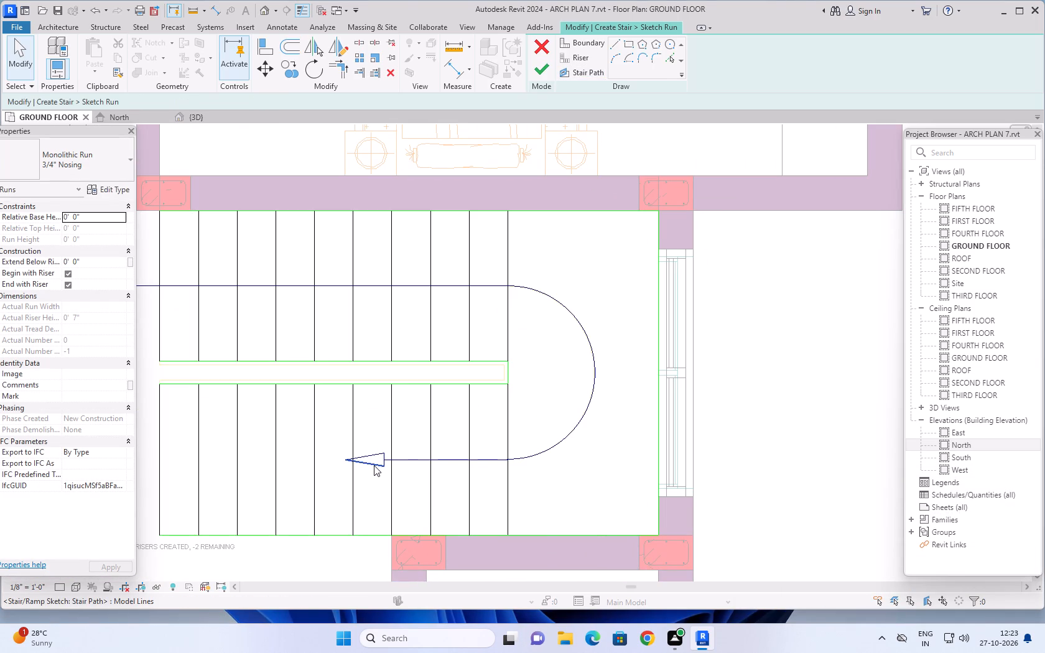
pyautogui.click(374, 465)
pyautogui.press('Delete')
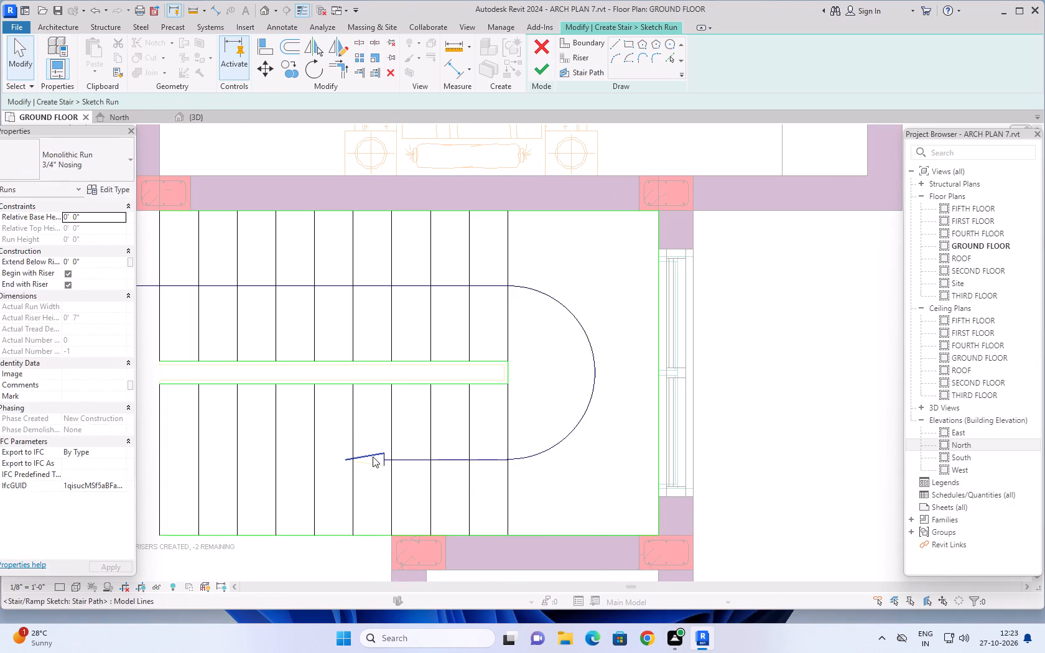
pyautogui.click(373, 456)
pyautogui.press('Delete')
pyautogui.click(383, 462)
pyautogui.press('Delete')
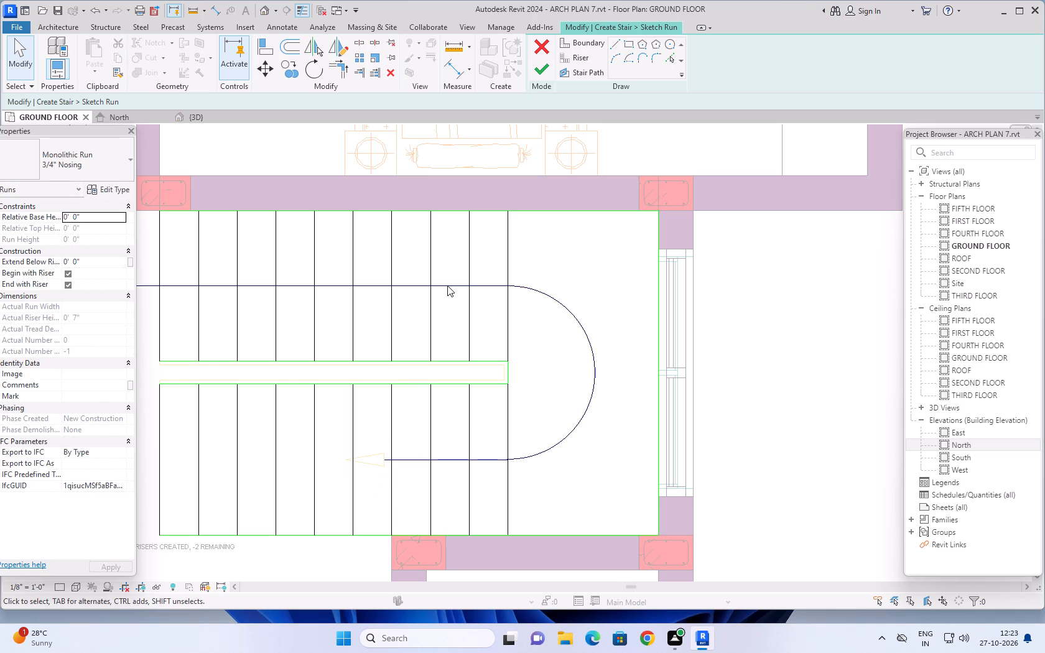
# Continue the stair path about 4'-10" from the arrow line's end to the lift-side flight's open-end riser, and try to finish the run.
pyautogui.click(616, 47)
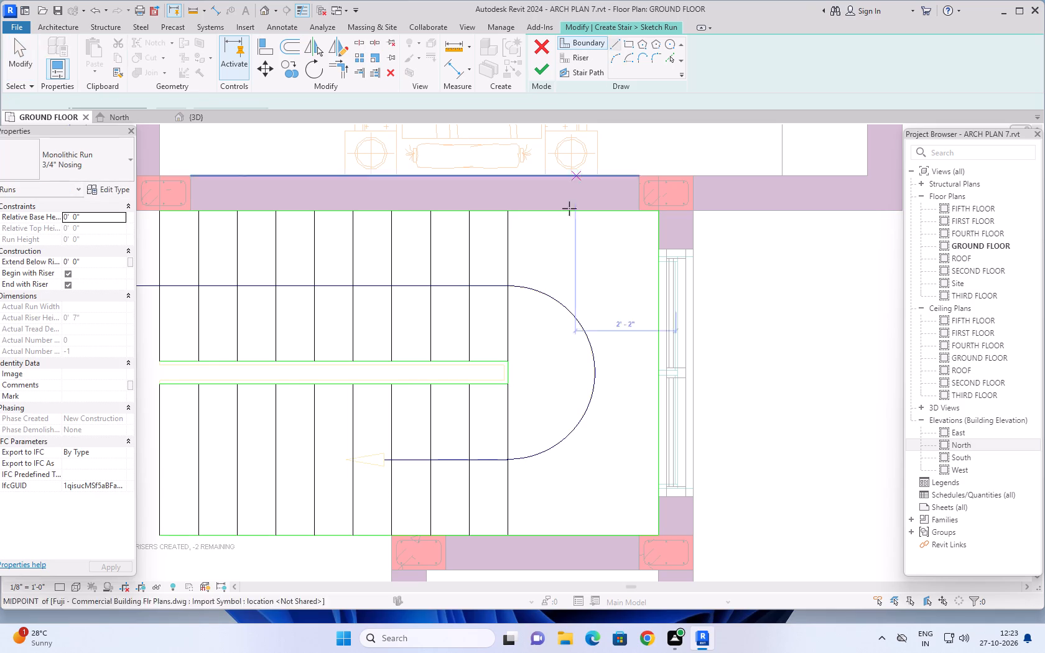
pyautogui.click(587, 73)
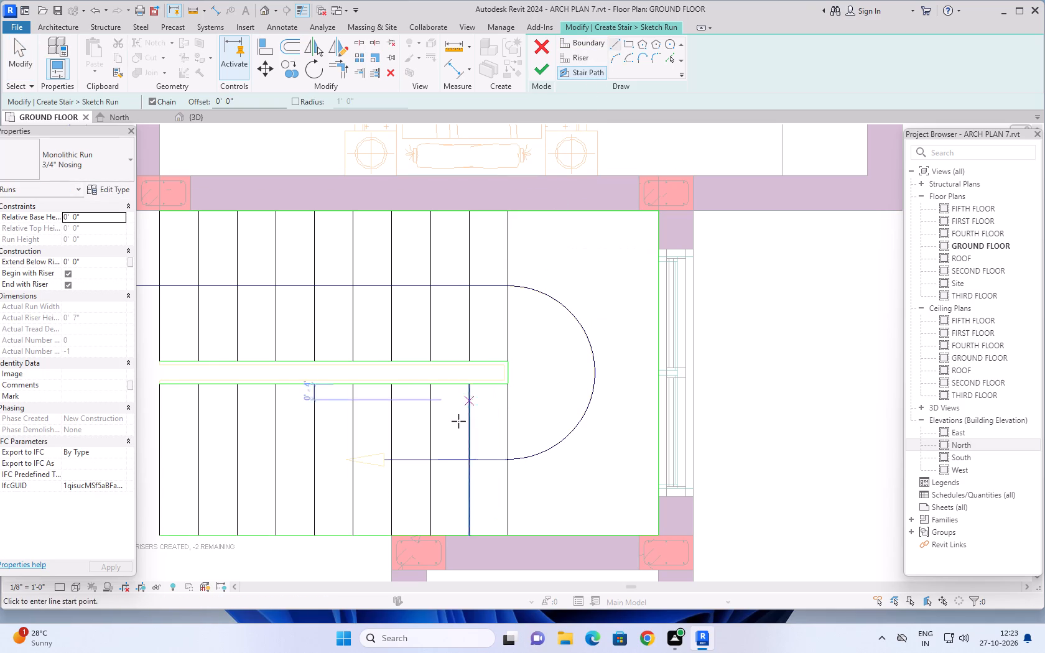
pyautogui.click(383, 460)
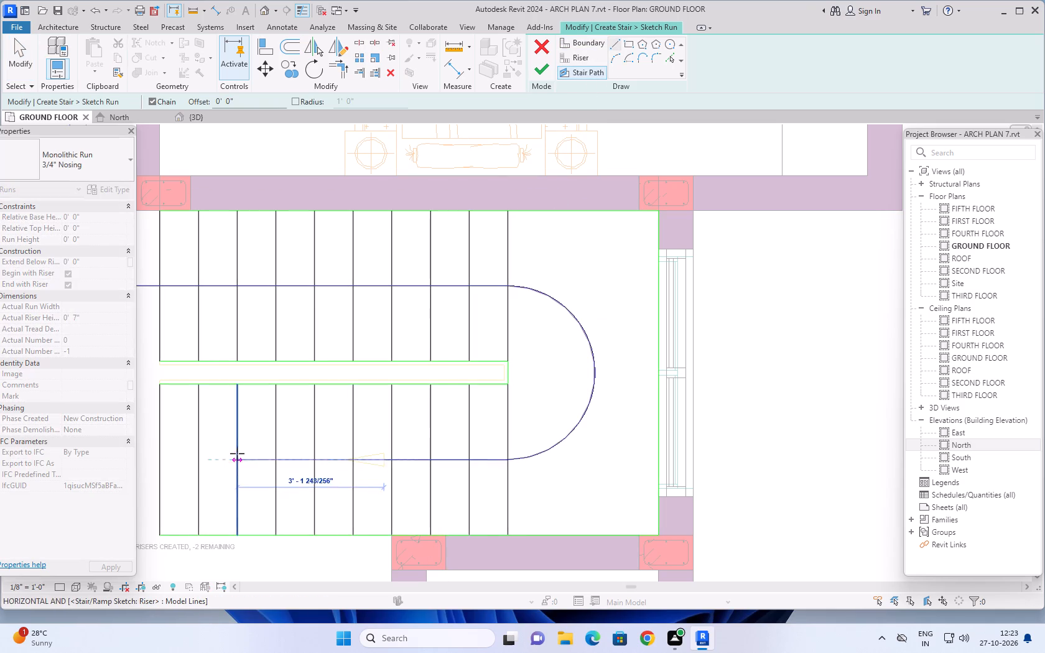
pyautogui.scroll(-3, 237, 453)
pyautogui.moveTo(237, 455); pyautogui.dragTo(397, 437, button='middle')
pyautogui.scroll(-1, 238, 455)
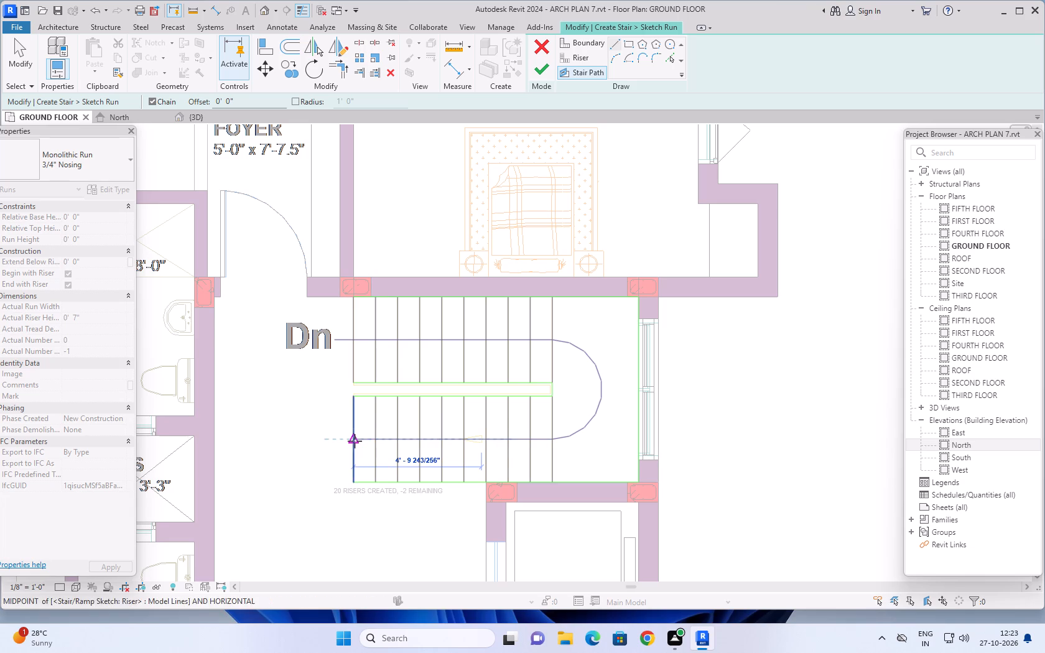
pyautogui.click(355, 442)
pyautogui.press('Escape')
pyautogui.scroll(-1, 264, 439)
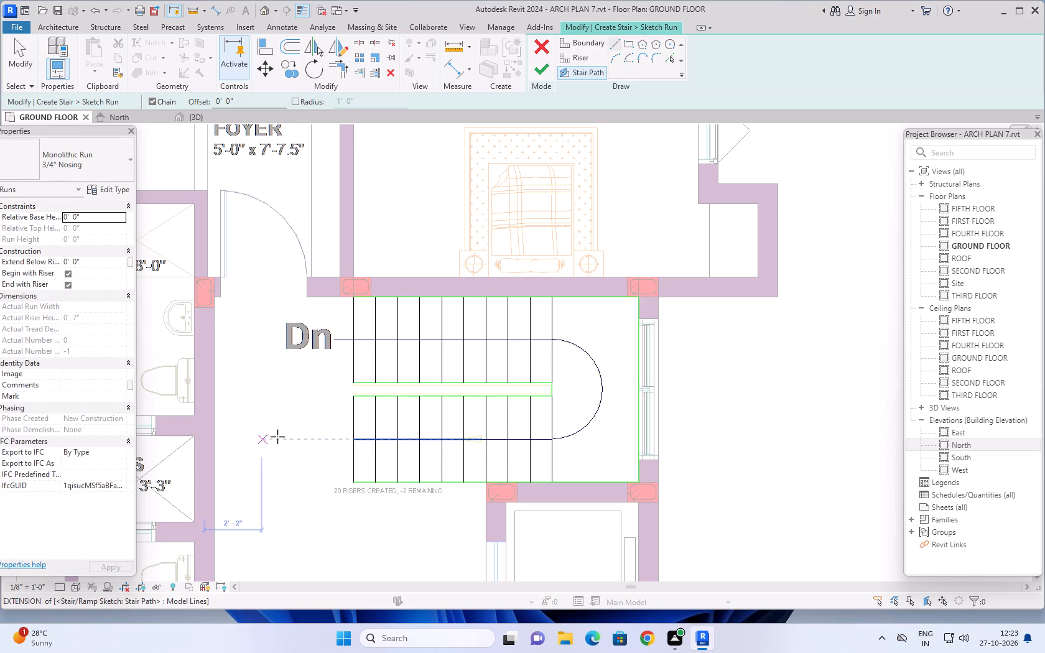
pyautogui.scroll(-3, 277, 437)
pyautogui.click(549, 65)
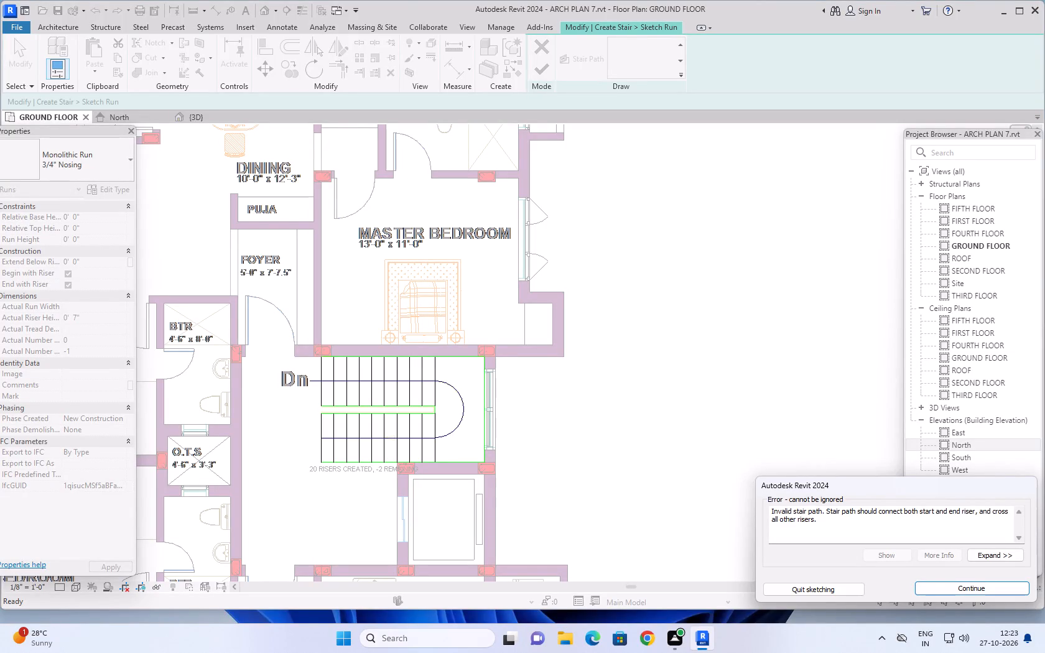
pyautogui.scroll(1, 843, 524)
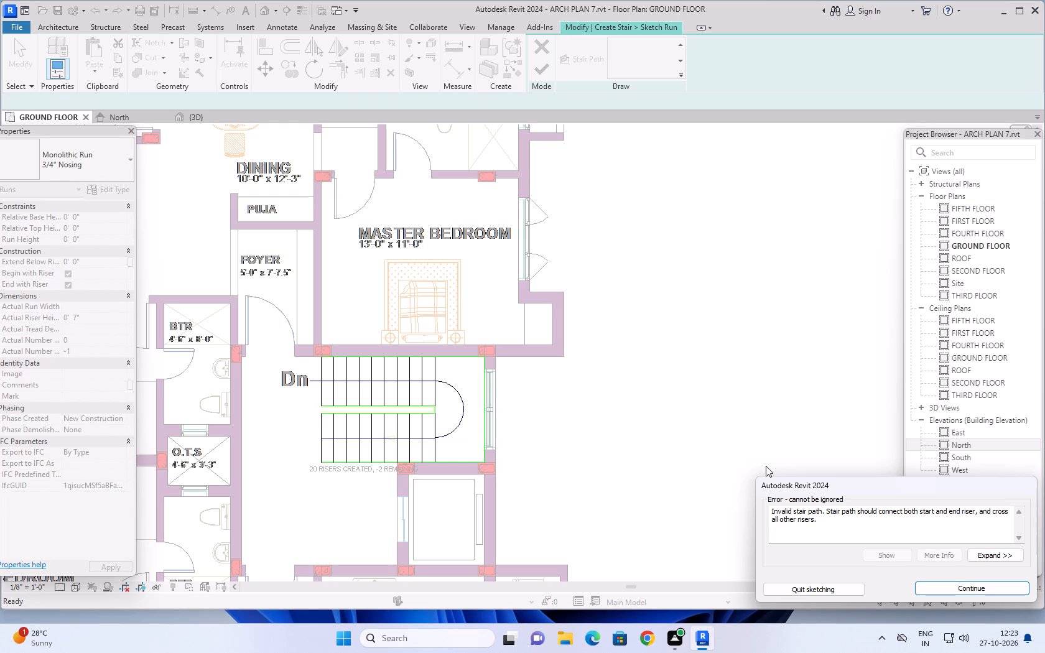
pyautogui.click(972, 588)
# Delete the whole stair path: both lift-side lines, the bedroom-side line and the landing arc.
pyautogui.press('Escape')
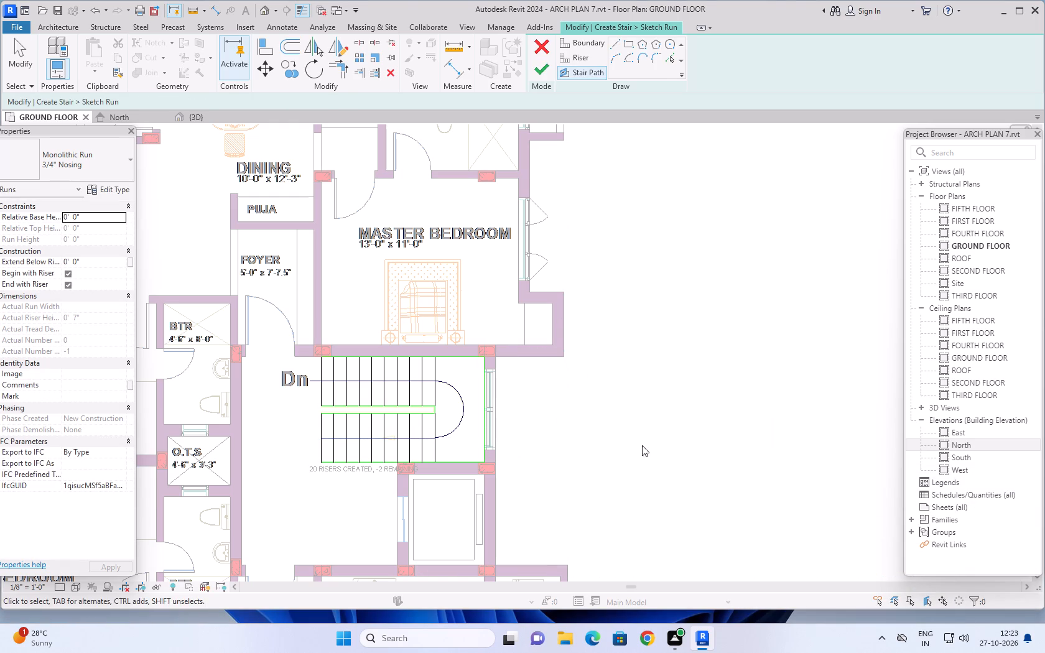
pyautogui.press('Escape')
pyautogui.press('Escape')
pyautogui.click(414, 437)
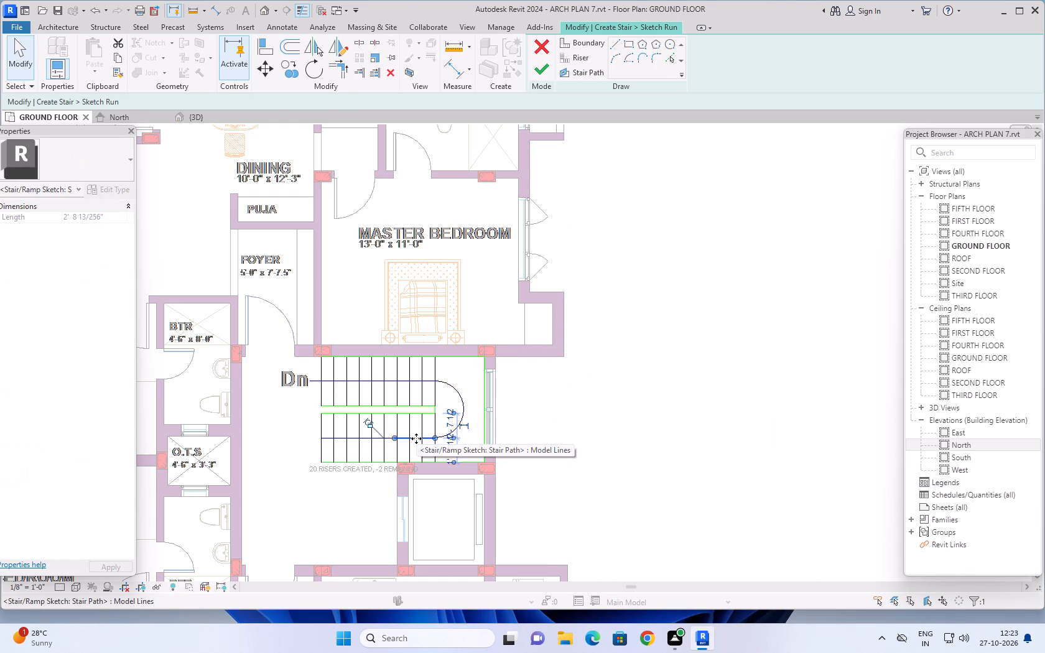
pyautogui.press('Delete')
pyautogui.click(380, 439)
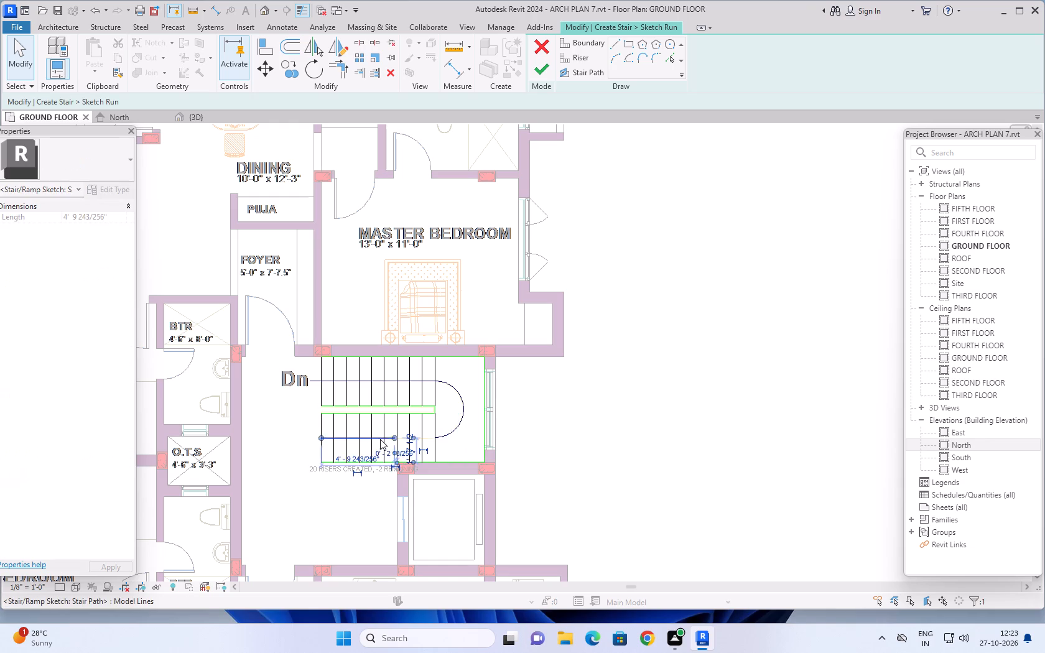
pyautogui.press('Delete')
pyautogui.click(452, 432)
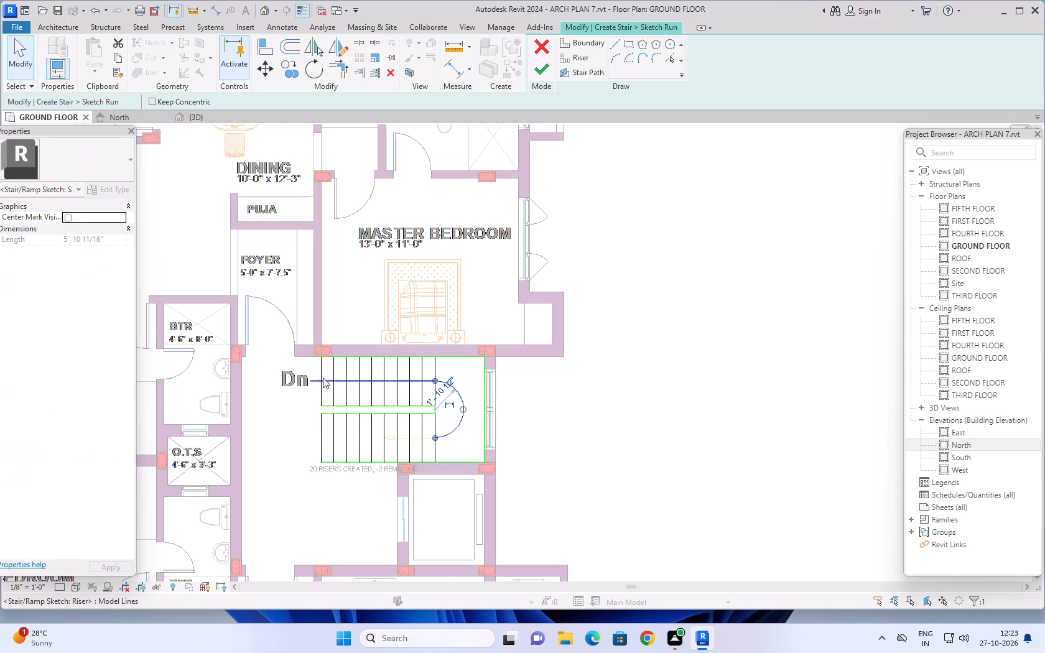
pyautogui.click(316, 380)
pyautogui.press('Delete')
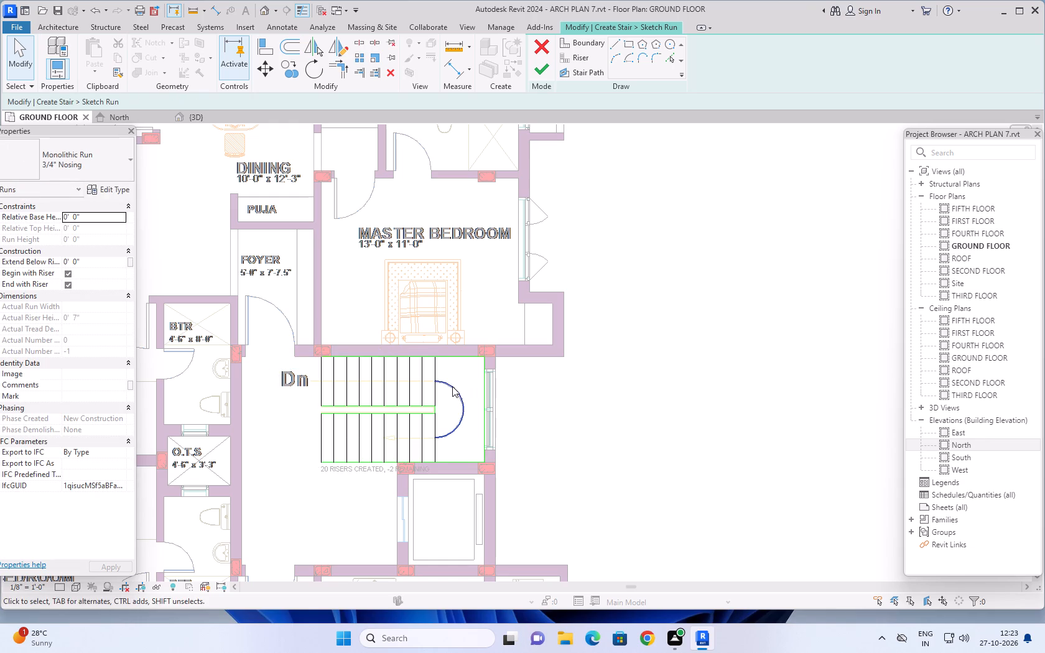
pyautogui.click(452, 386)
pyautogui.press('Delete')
# Draw a three-line stair path along the bedroom-side flight, about 3'-9" across the landing, and back to the lift-side flight's open-end riser; finish the run sketch.
pyautogui.click(578, 71)
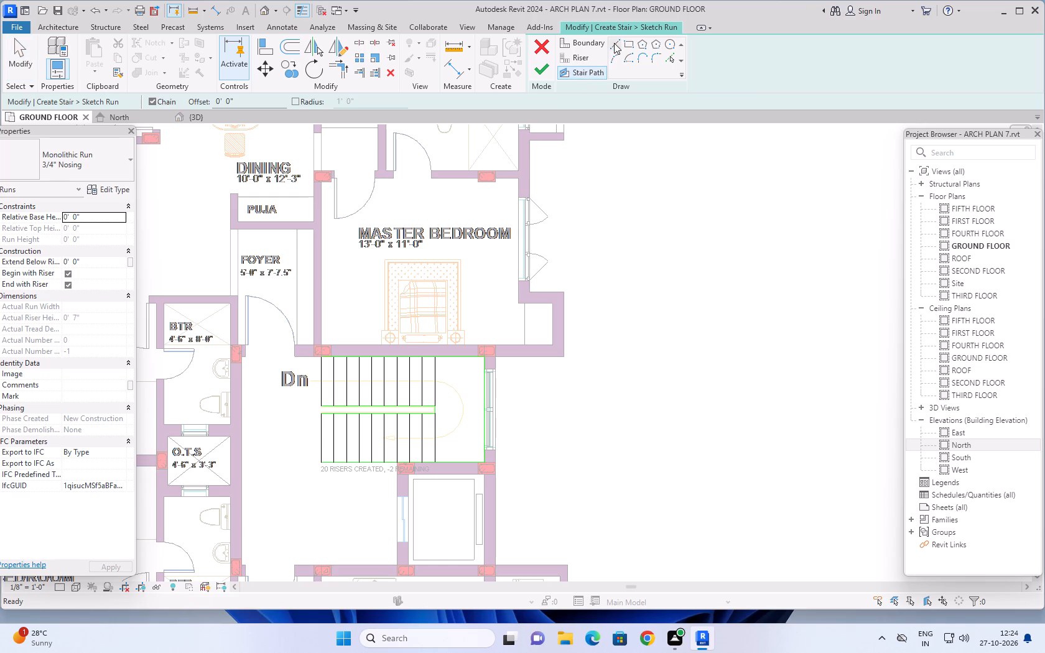
pyautogui.click(614, 43)
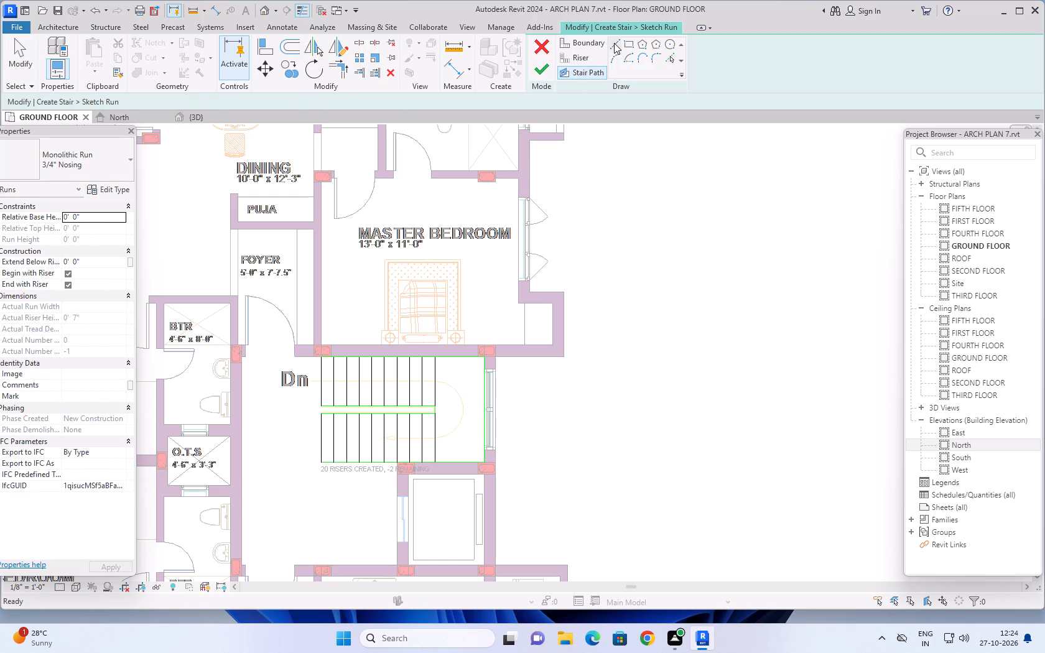
pyautogui.scroll(7, 330, 427)
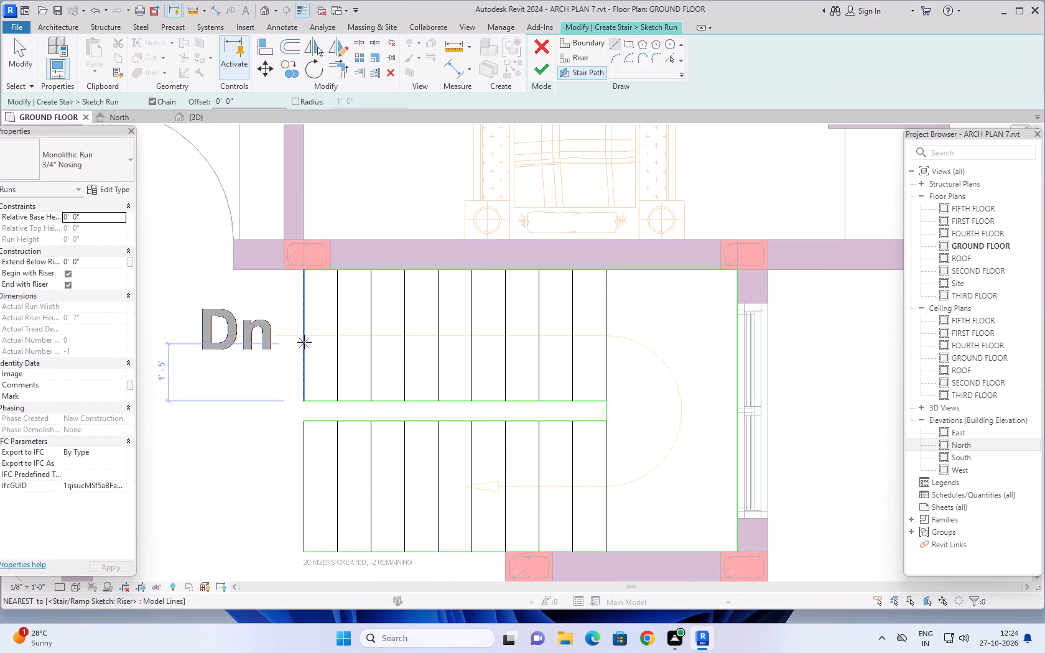
pyautogui.click(305, 338)
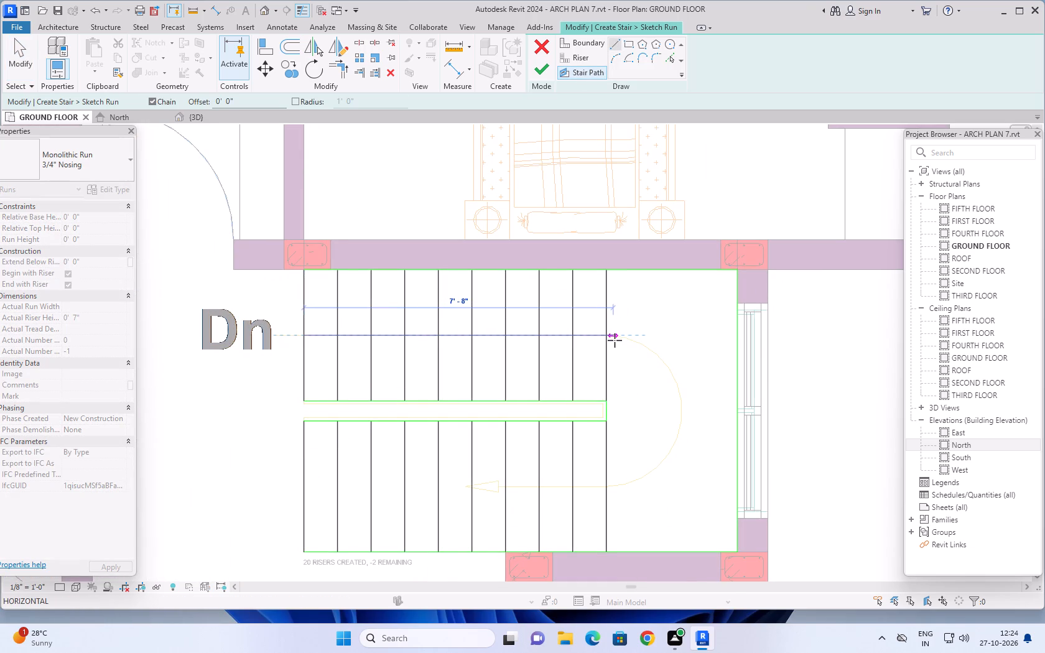
pyautogui.click(681, 334)
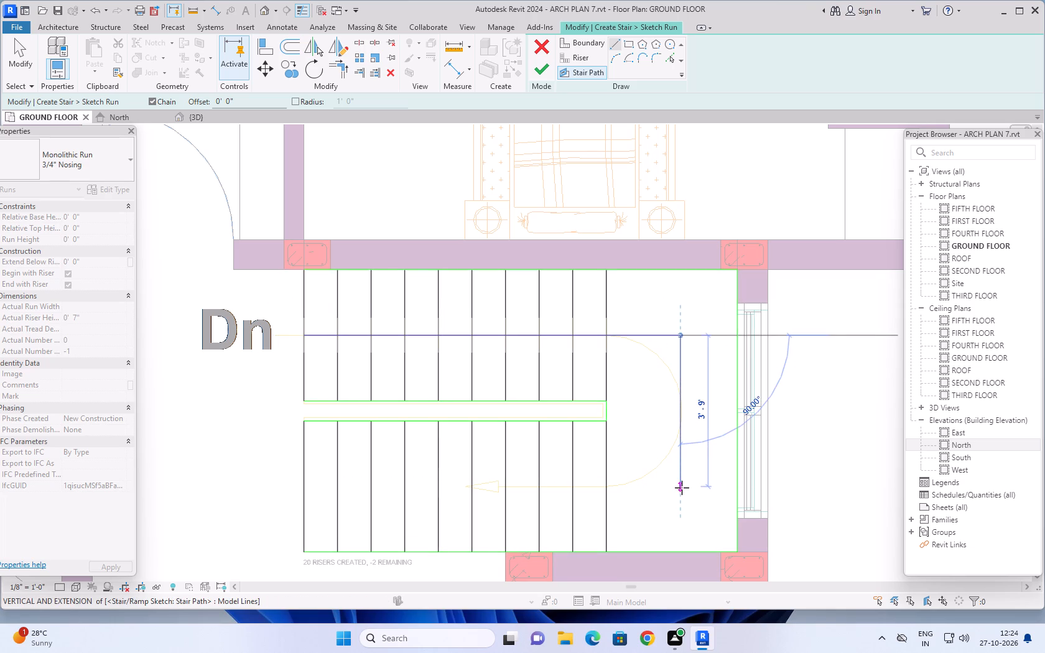
pyautogui.scroll(4, 682, 483)
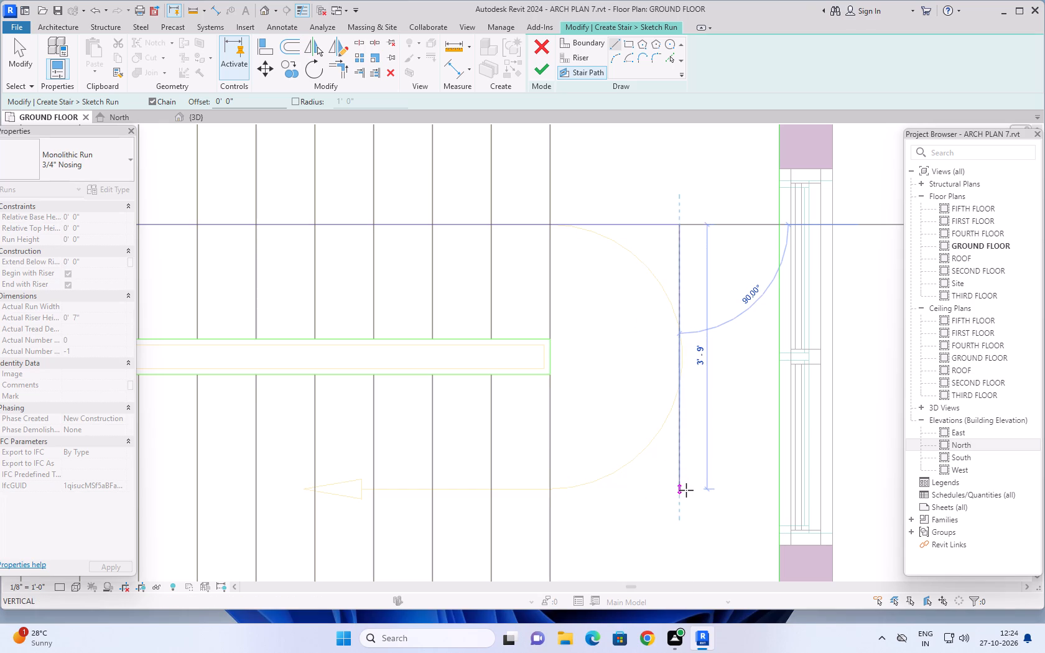
pyautogui.click(682, 489)
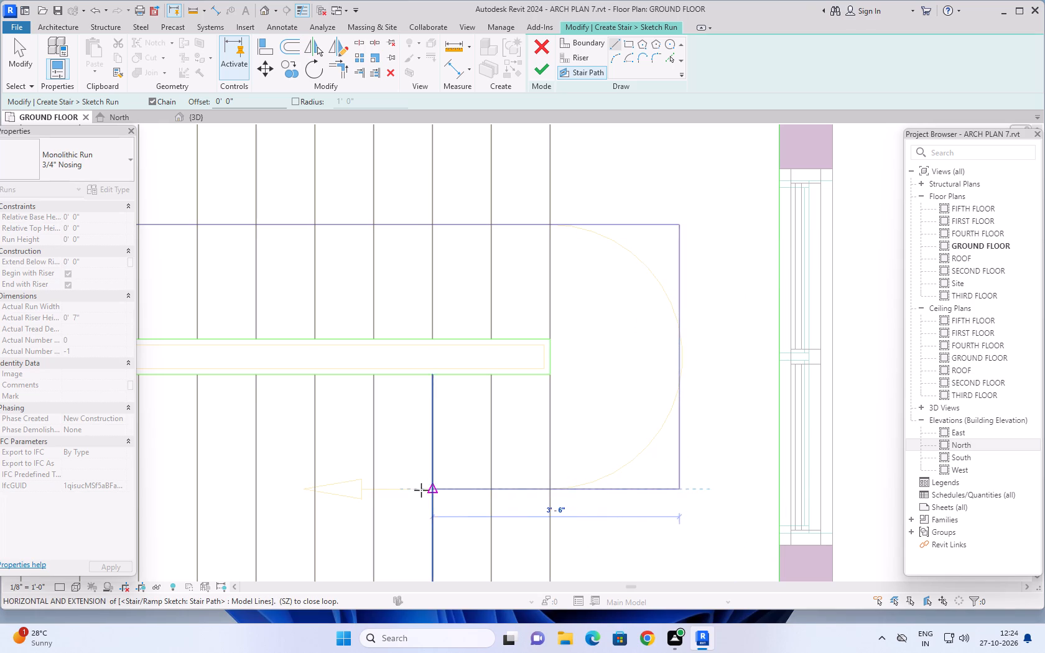
pyautogui.scroll(-3, 320, 488)
pyautogui.moveTo(317, 487); pyautogui.dragTo(700, 481, button='middle')
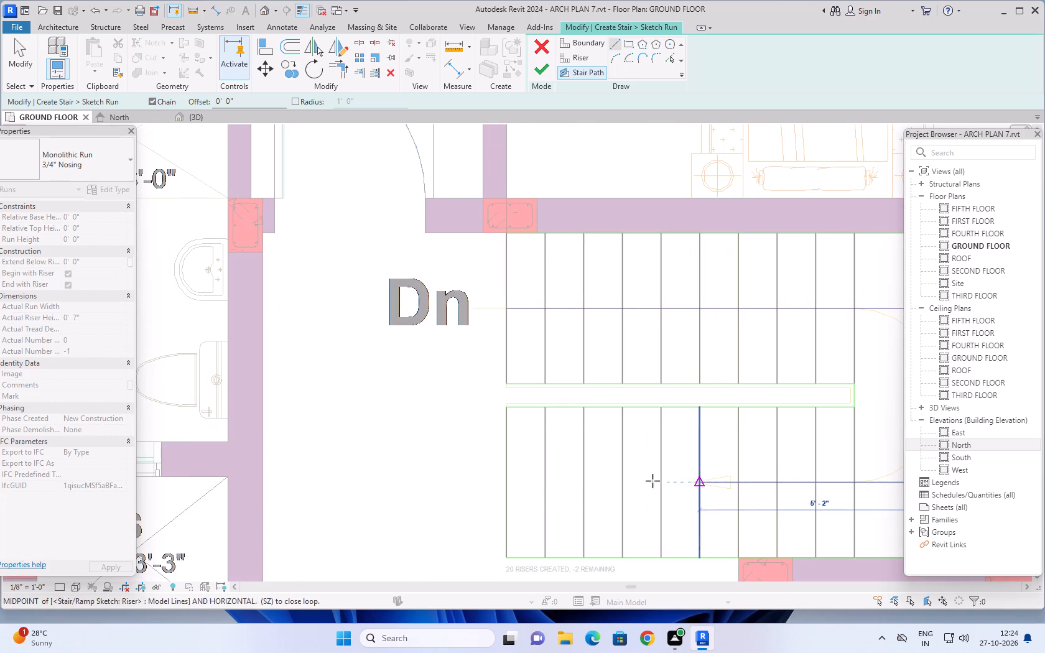
pyautogui.click(508, 484)
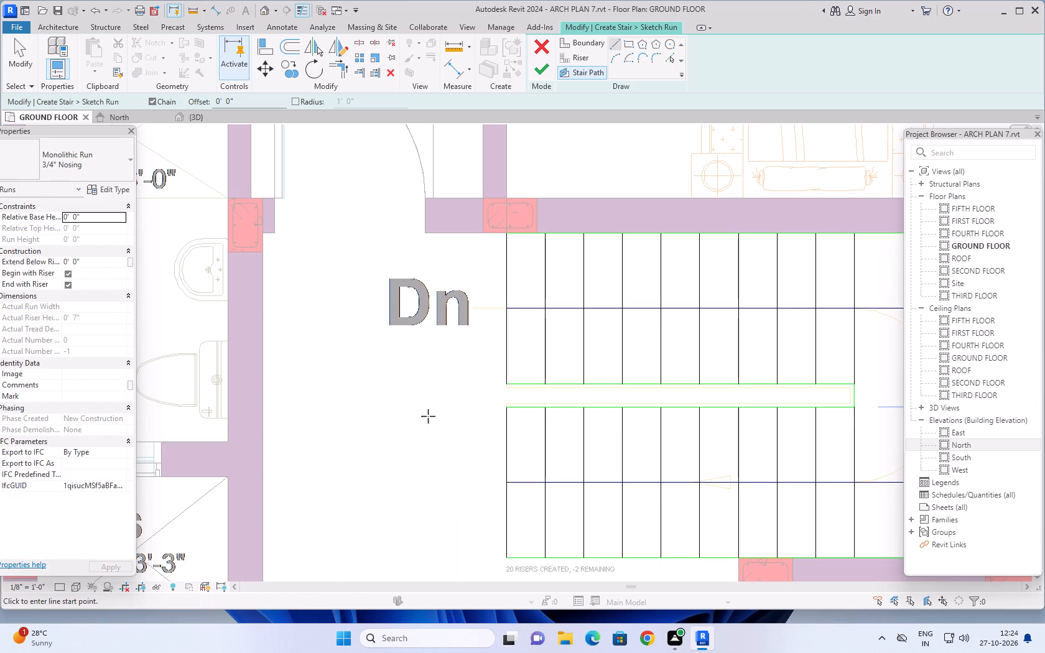
pyautogui.click(534, 67)
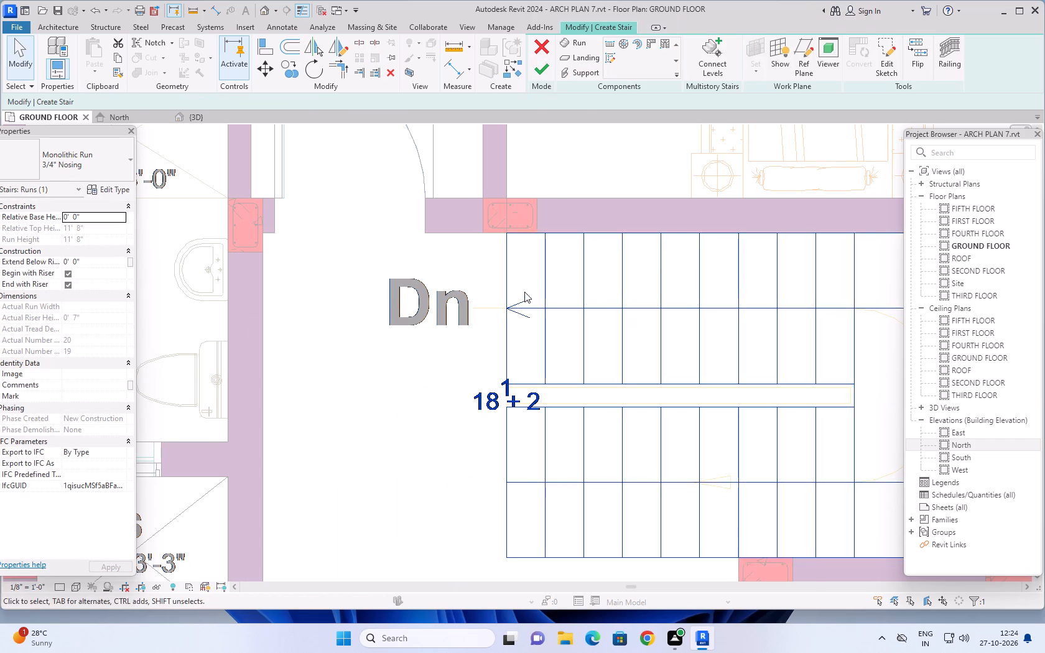
# Finish creating the Cast-In-Place Monolithic Stair between the master bedroom and the lift.
pyautogui.scroll(-7, 415, 396)
pyautogui.moveTo(421, 411); pyautogui.dragTo(361, 394, button='middle')
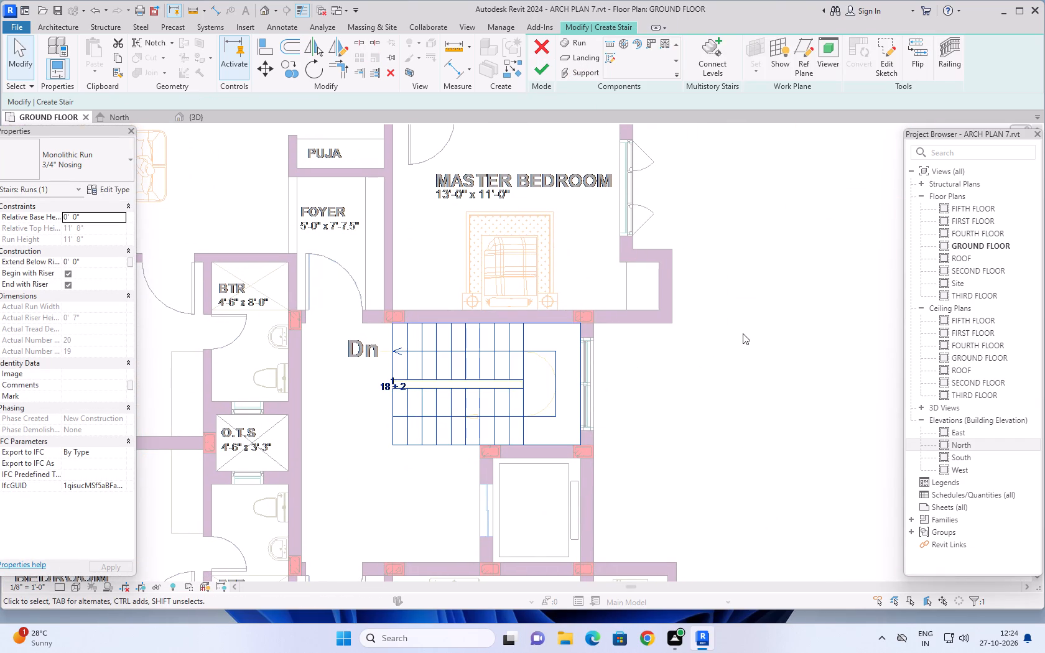
pyautogui.click(537, 75)
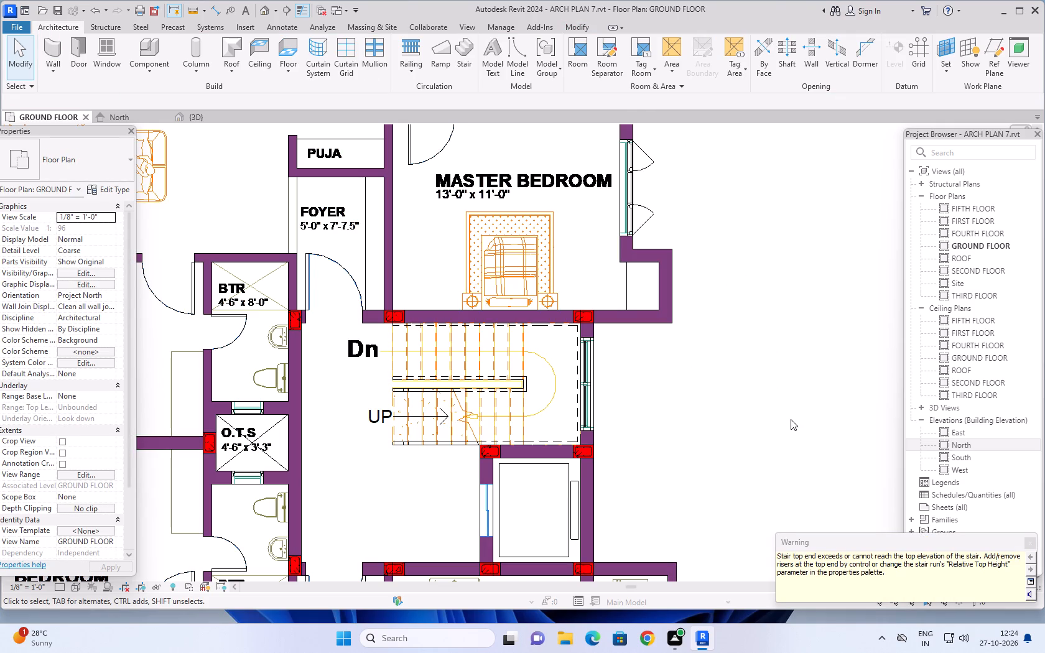
pyautogui.click(1034, 542)
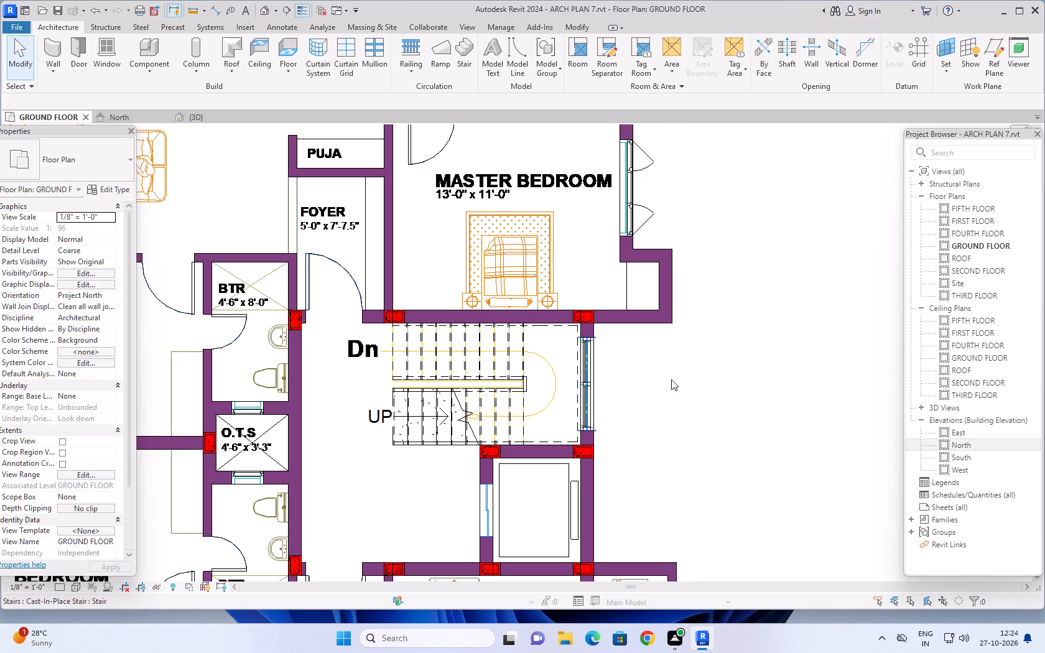
# Set the stair's desired number of risers to 20.
pyautogui.click(524, 362)
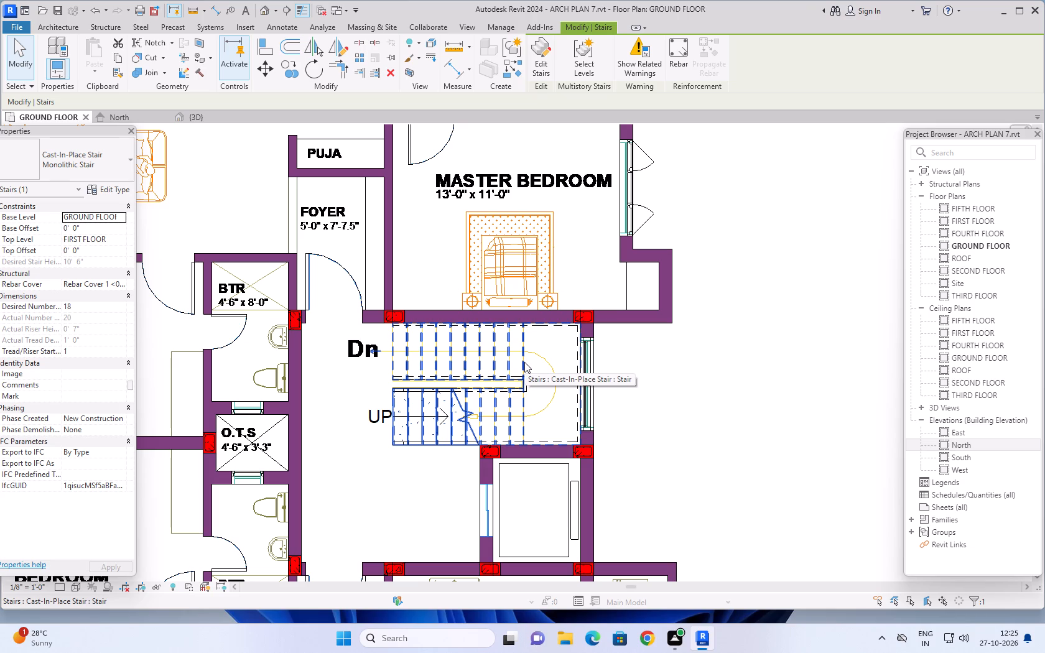
pyautogui.click(114, 307)
pyautogui.doubleClick(120, 303)
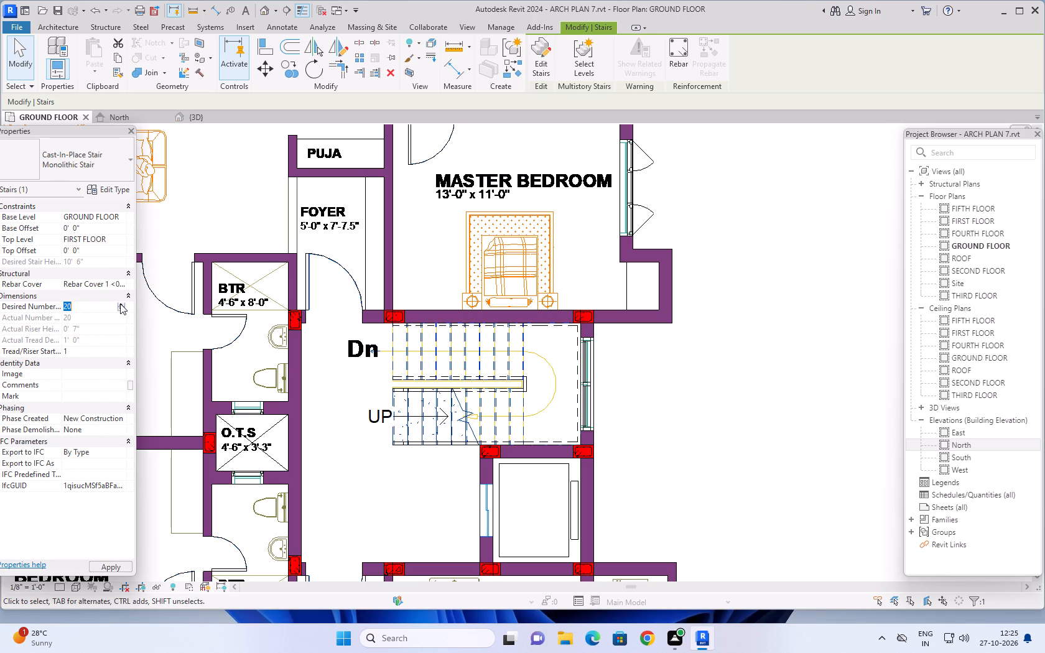
pyautogui.click(103, 567)
pyautogui.scroll(-3, 60, 359)
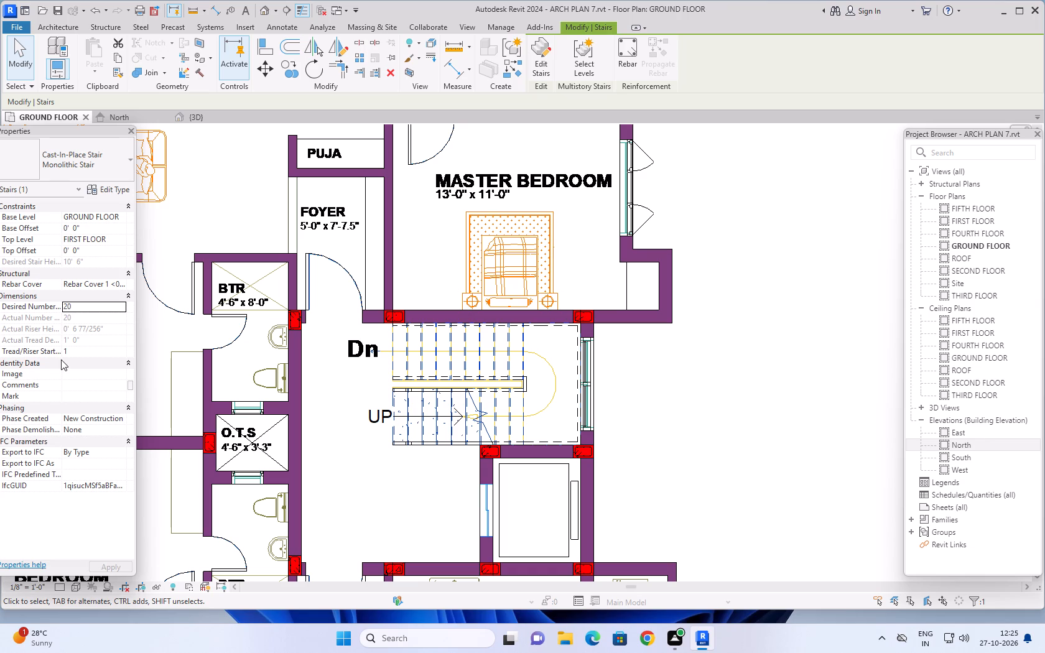
pyautogui.scroll(-1, 61, 359)
pyautogui.scroll(-2, 700, 387)
pyautogui.moveTo(745, 374); pyautogui.dragTo(730, 395, button='middle')
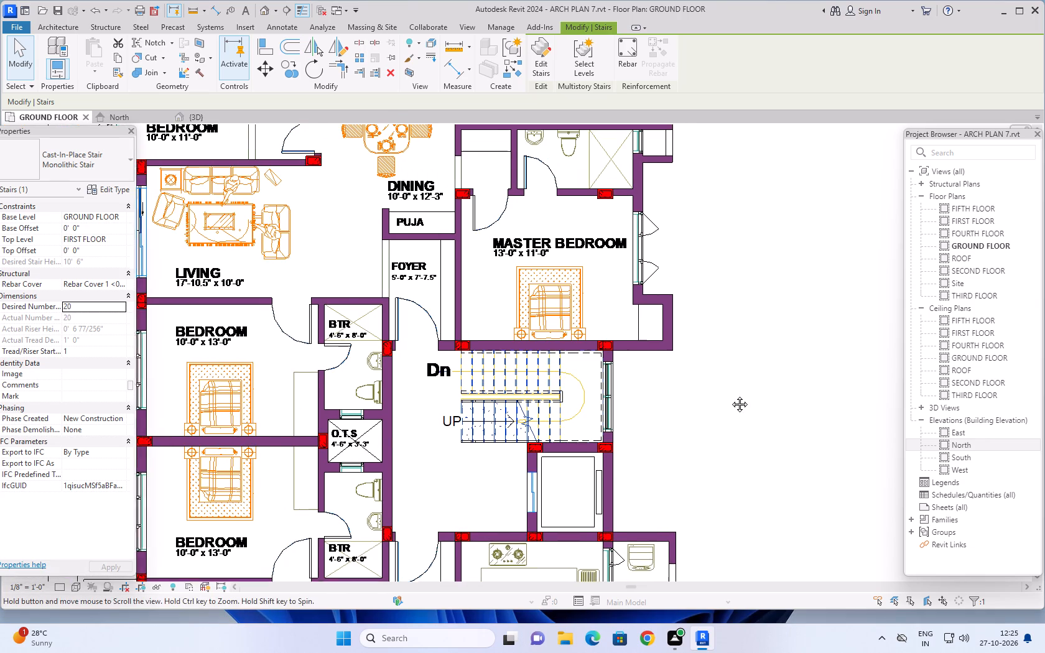
pyautogui.moveTo(730, 395); pyautogui.dragTo(729, 397, button='middle')
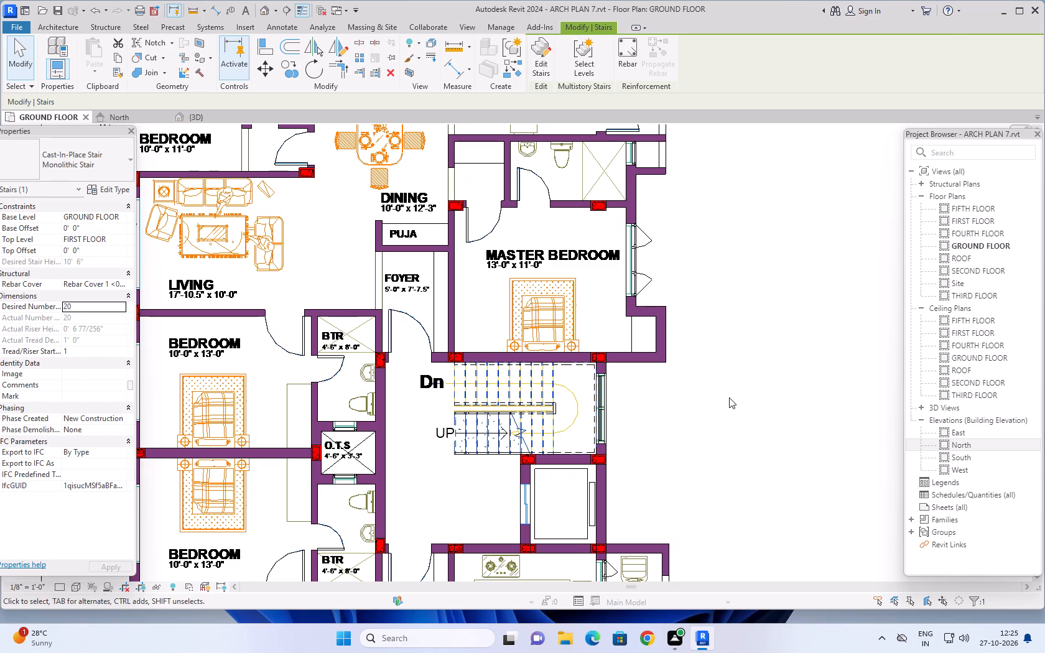
pyautogui.press('Escape')
# Examine the stair's flights, landing and railings from above and several sides in the 3D view.
pyautogui.click(197, 119)
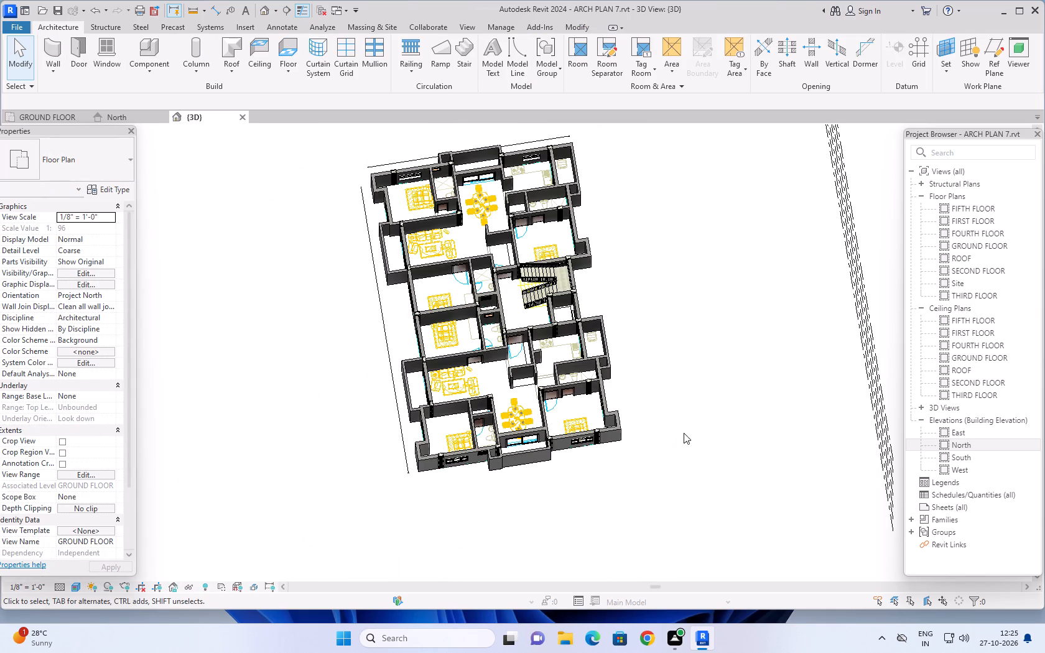
pyautogui.keyDown('shift'); pyautogui.moveTo(672, 329); pyautogui.dragTo(565, 381, button='middle'); pyautogui.keyUp('shift')
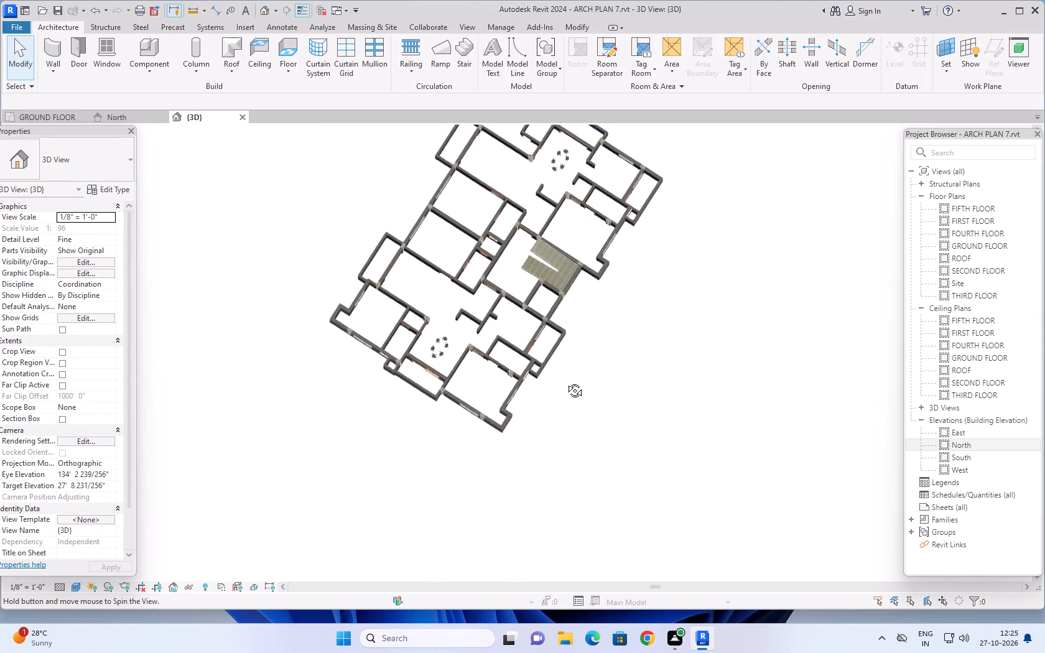
pyautogui.keyDown('shift'); pyautogui.moveTo(565, 381); pyautogui.dragTo(563, 367, button='middle'); pyautogui.keyUp('shift')
pyautogui.scroll(7, 565, 254)
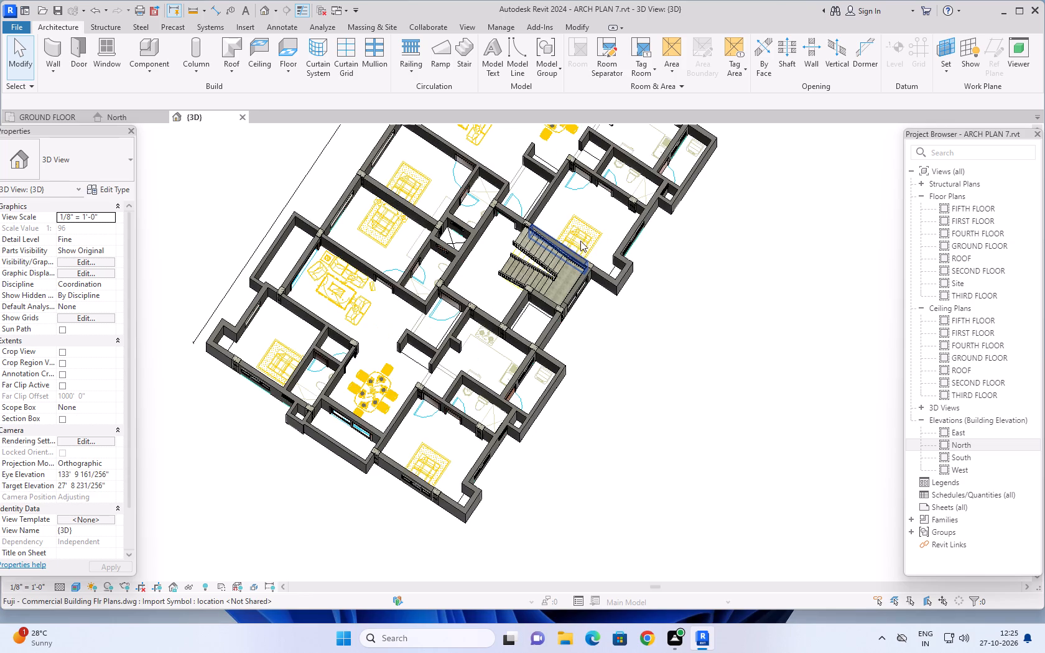
pyautogui.middleClick(591, 243)
pyautogui.keyDown('shift'); pyautogui.middleClick(600, 223); pyautogui.keyUp('shift')
pyautogui.keyDown('shift'); pyautogui.middleClick(606, 217); pyautogui.keyUp('shift')
pyautogui.keyDown('shift'); pyautogui.middleClick(610, 215); pyautogui.keyUp('shift')
pyautogui.middleClick(624, 215)
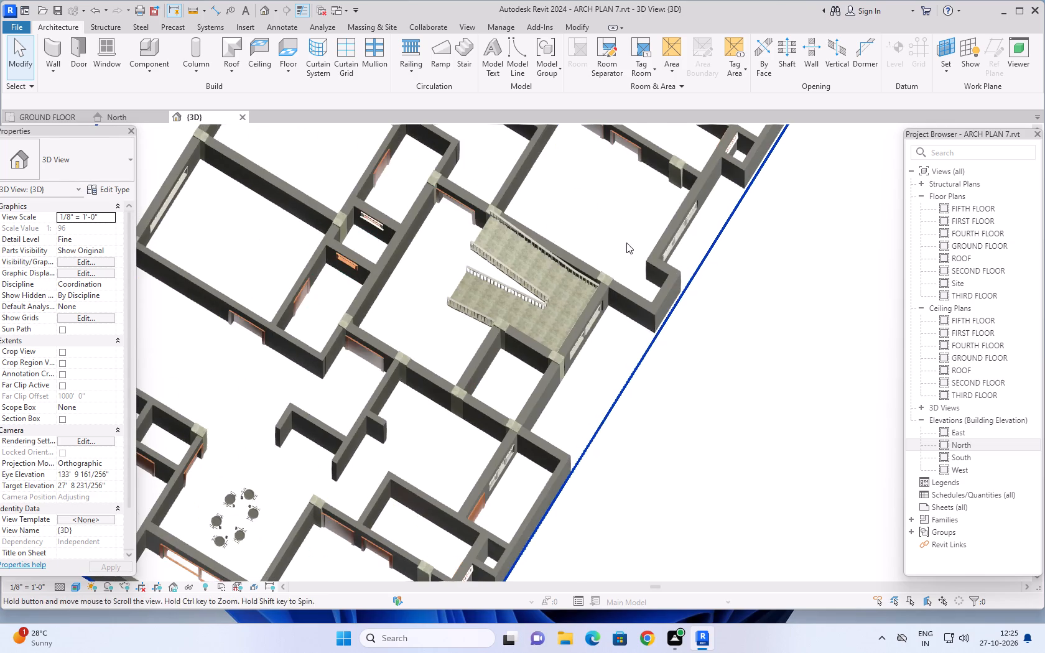
pyautogui.moveTo(671, 373); pyautogui.dragTo(741, 285, button='middle')
pyautogui.keyDown('shift'); pyautogui.moveTo(671, 319); pyautogui.dragTo(671, 322, button='middle'); pyautogui.keyUp('shift')
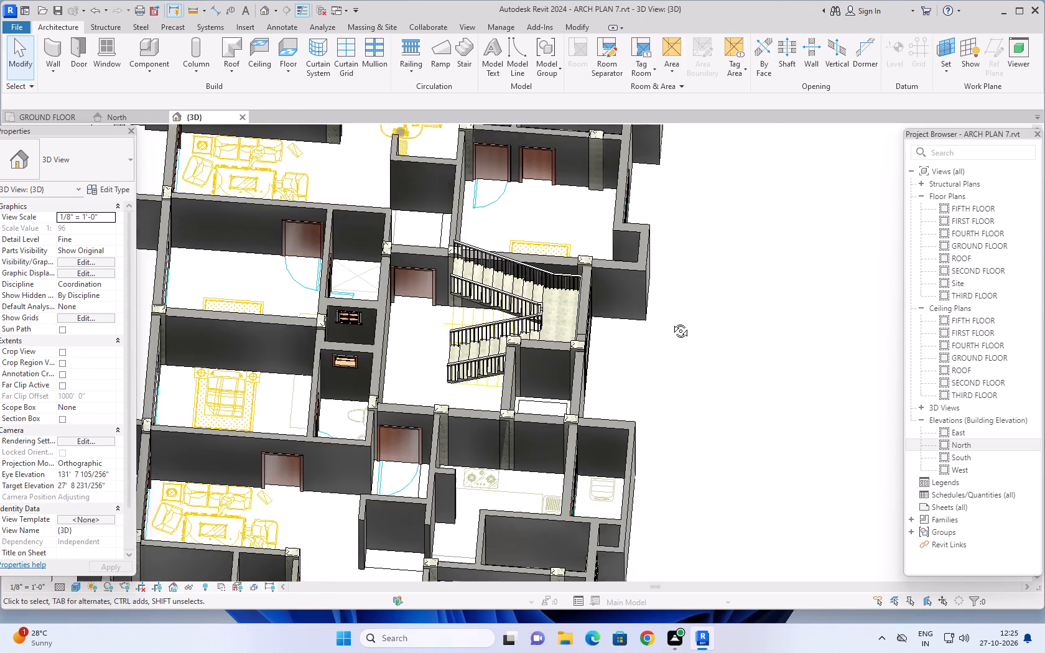
pyautogui.keyDown('shift'); pyautogui.moveTo(671, 322); pyautogui.dragTo(743, 328, button='middle'); pyautogui.keyUp('shift')
pyautogui.moveTo(627, 331); pyautogui.dragTo(722, 247, button='middle')
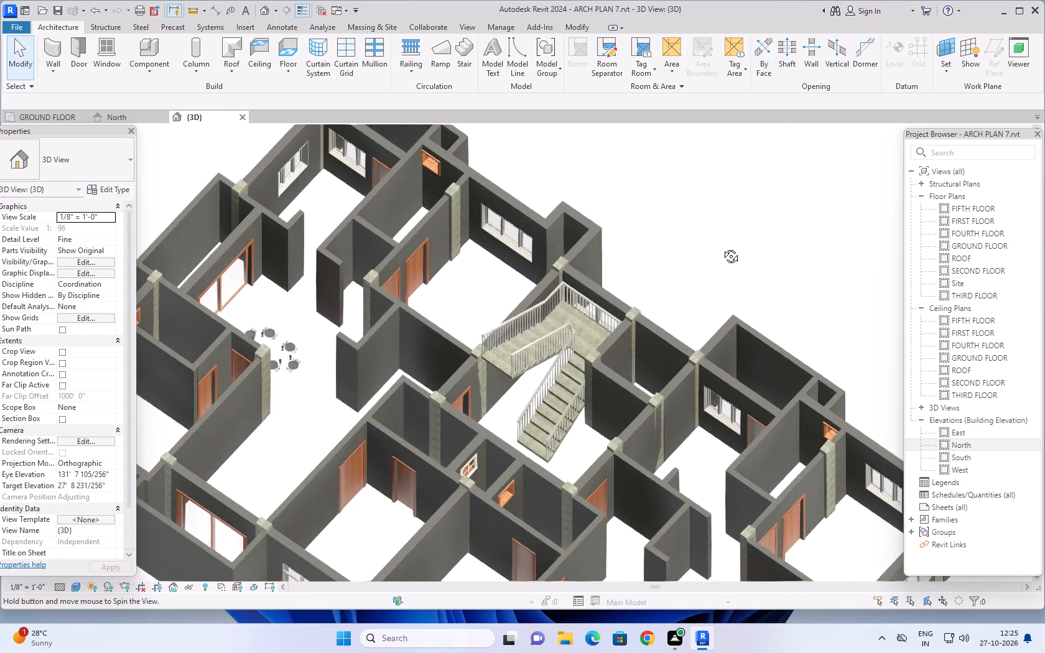
pyautogui.moveTo(722, 247); pyautogui.dragTo(437, 324, button='middle')
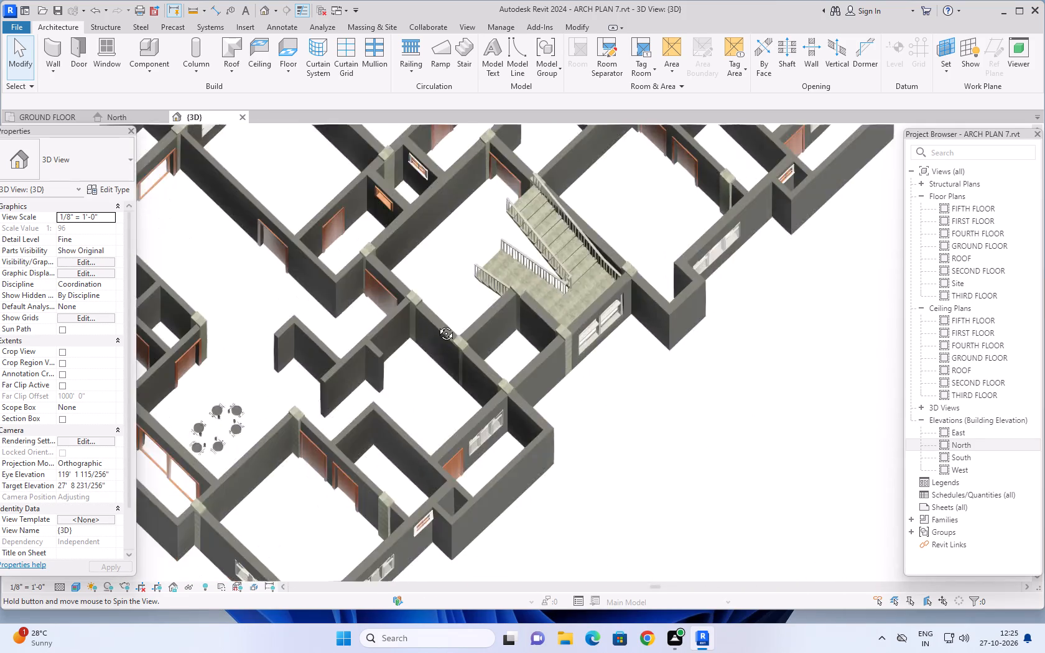
# Examine the stair against the outer walls and stairwell window at eye level, and the whole floor from above.
pyautogui.moveTo(437, 324); pyautogui.dragTo(383, 265, button='middle')
pyautogui.keyDown('shift'); pyautogui.moveTo(575, 470); pyautogui.dragTo(541, 222, button='middle'); pyautogui.keyUp('shift')
pyautogui.keyDown('shift'); pyautogui.moveTo(565, 377); pyautogui.dragTo(564, 292, button='middle'); pyautogui.keyUp('shift')
pyautogui.moveTo(569, 432); pyautogui.dragTo(478, 565, button='middle')
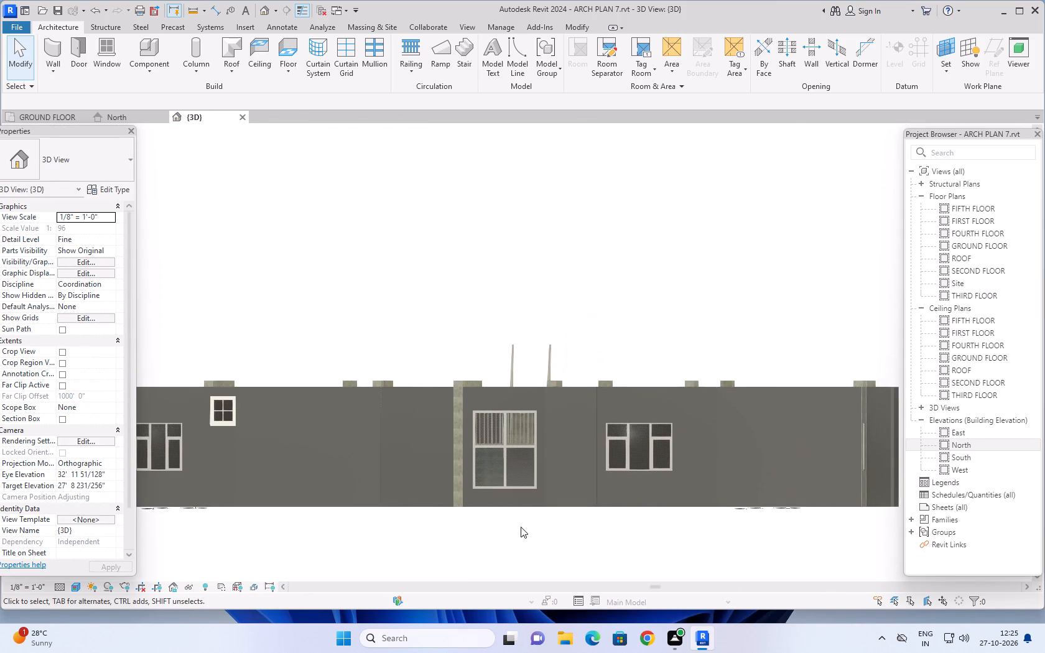
pyautogui.scroll(5, 521, 526)
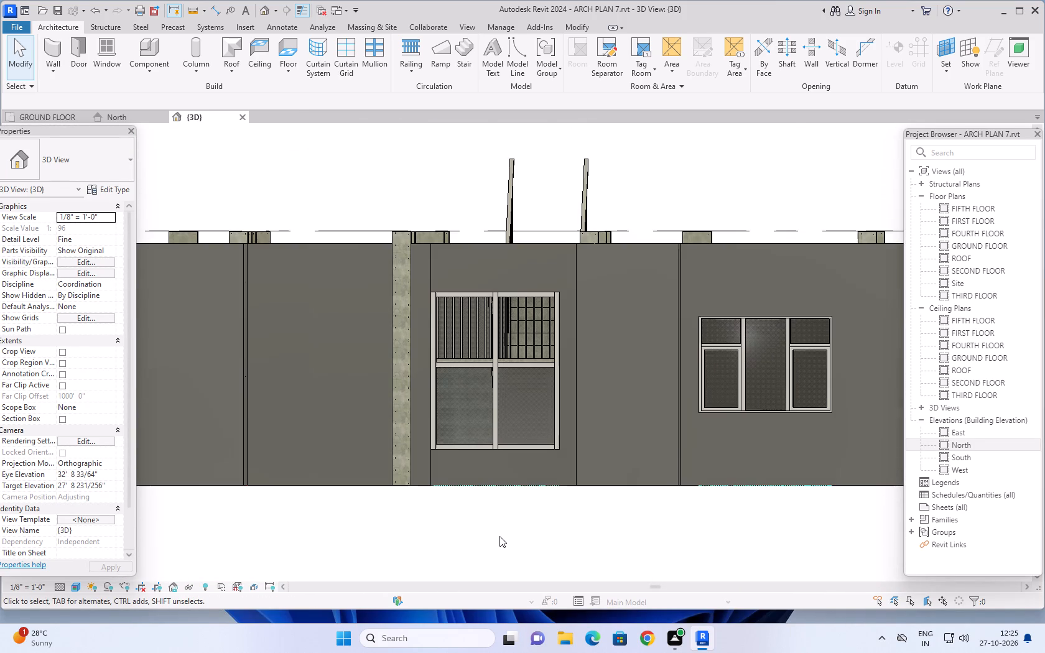
pyautogui.scroll(-3, 499, 540)
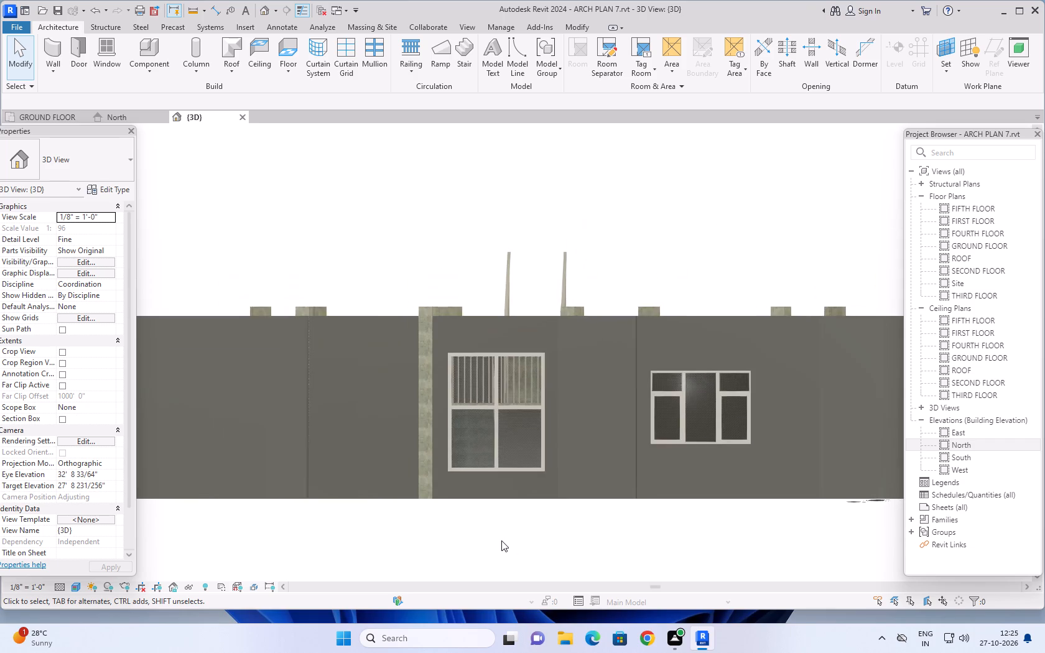
pyautogui.scroll(-2, 501, 540)
pyautogui.moveTo(508, 535); pyautogui.dragTo(506, 466, button='middle')
pyautogui.moveTo(493, 510); pyautogui.dragTo(623, 586, button='middle')
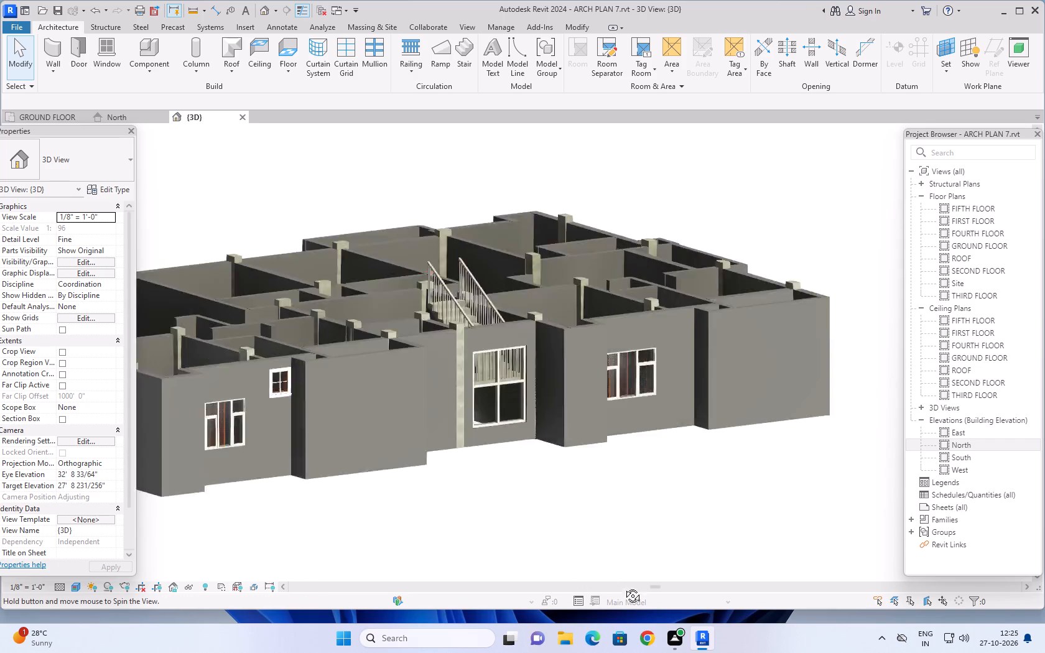
pyautogui.moveTo(623, 586); pyautogui.dragTo(718, 572, button='middle')
pyautogui.scroll(-2, 633, 454)
pyautogui.moveTo(679, 421); pyautogui.dragTo(699, 379, button='middle')
pyautogui.keyDown('shift'); pyautogui.moveTo(662, 356); pyautogui.dragTo(667, 379, button='middle'); pyautogui.keyUp('shift')
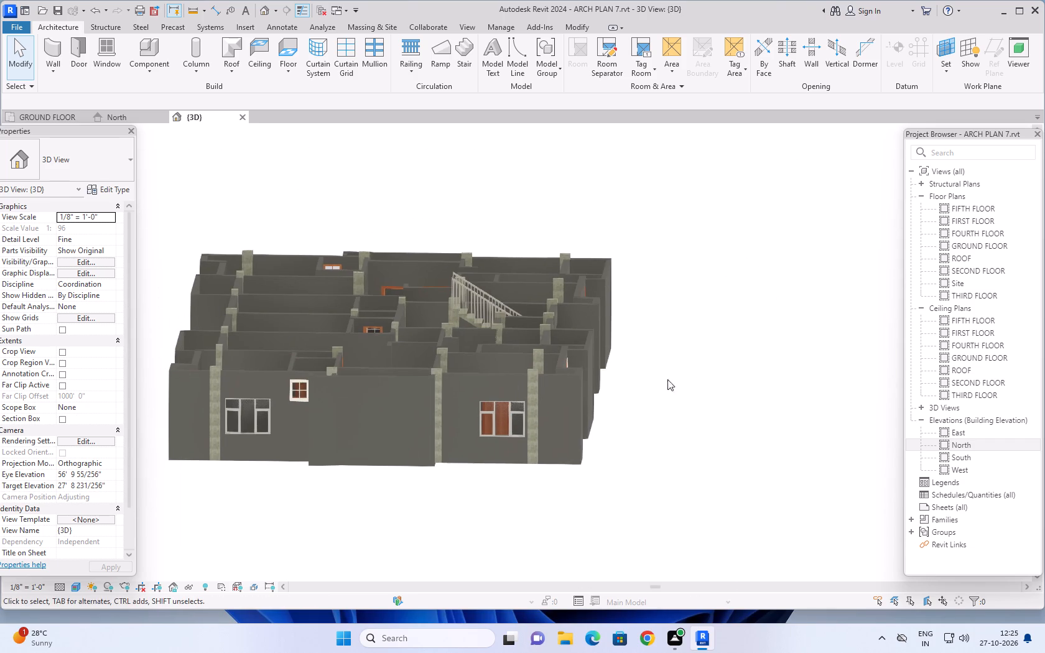
pyautogui.keyDown('shift'); pyautogui.moveTo(667, 379); pyautogui.dragTo(690, 543, button='middle'); pyautogui.keyUp('shift')
pyautogui.moveTo(669, 331); pyautogui.dragTo(656, 493, button='middle')
pyautogui.scroll(-2, 664, 388)
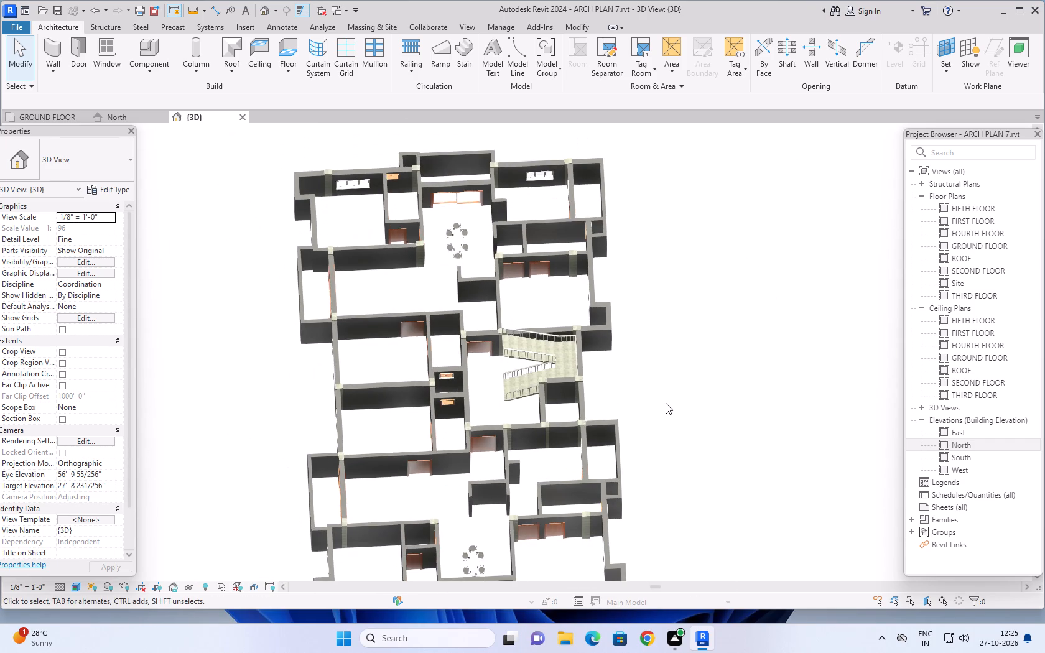
pyautogui.moveTo(667, 392); pyautogui.dragTo(686, 341, button='middle')
pyautogui.moveTo(686, 341); pyautogui.dragTo(674, 445, button='middle')
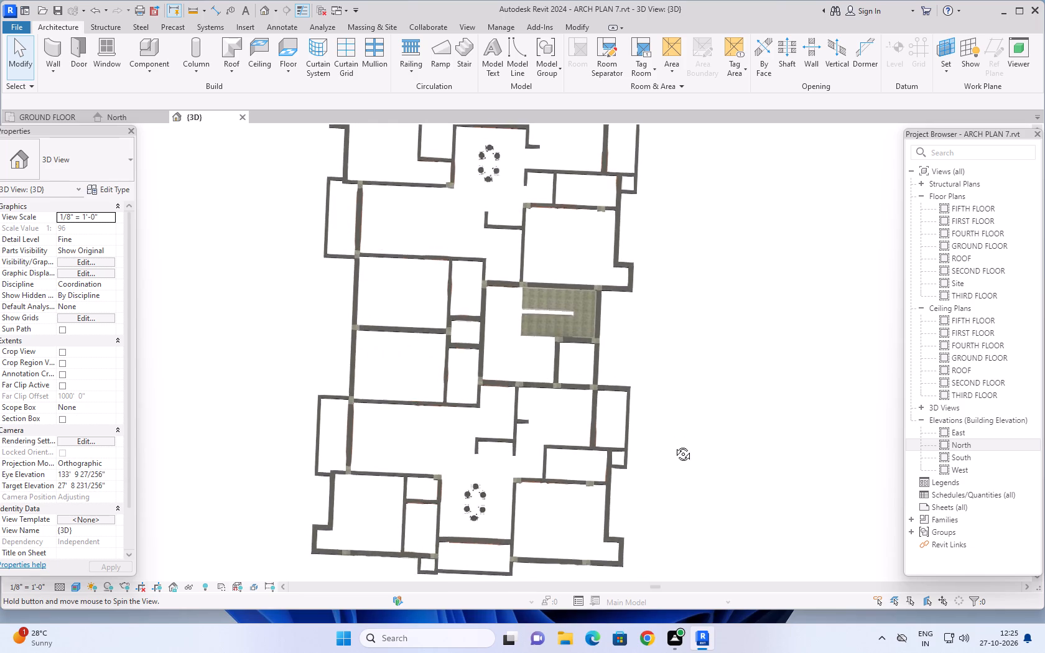
pyautogui.moveTo(674, 445); pyautogui.dragTo(674, 457, button='middle')
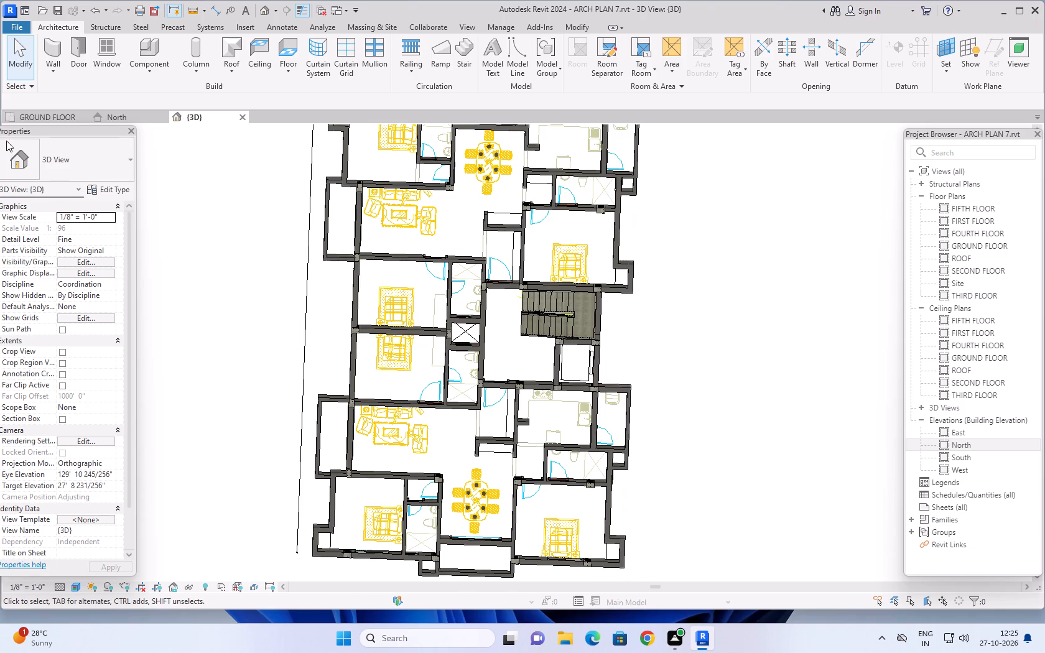
# Return to the GROUND FLOOR plan and save the project.
pyautogui.click(28, 119)
pyautogui.scroll(-3, 589, 425)
pyautogui.scroll(-3, 662, 457)
pyautogui.moveTo(706, 457); pyautogui.dragTo(699, 399, button='middle')
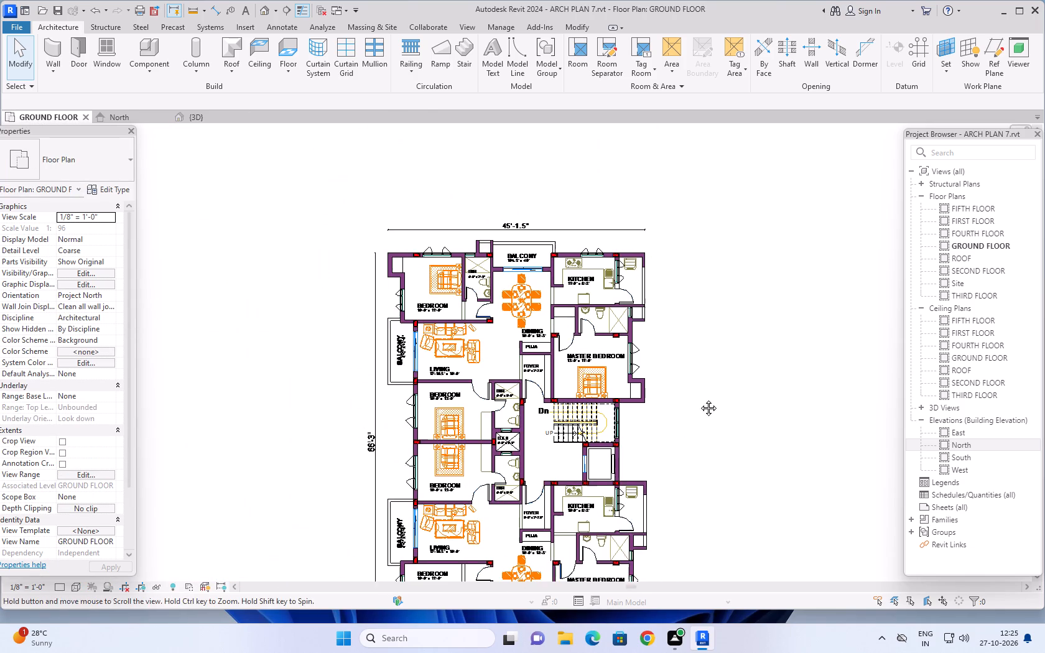
pyautogui.moveTo(699, 399); pyautogui.dragTo(695, 368, button='middle')
pyautogui.scroll(-2, 701, 378)
pyautogui.moveTo(707, 394); pyautogui.dragTo(684, 387, button='middle')
pyautogui.press('Escape')
pyautogui.press('Escape')
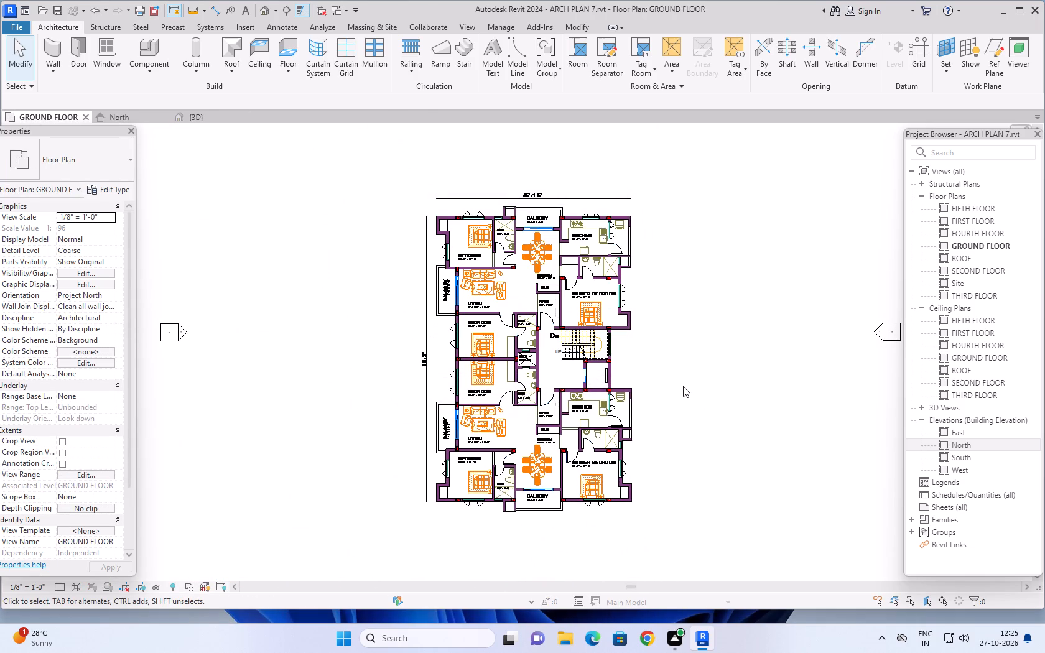
pyautogui.press('Escape')
pyautogui.hotkey('ctrl', 's')
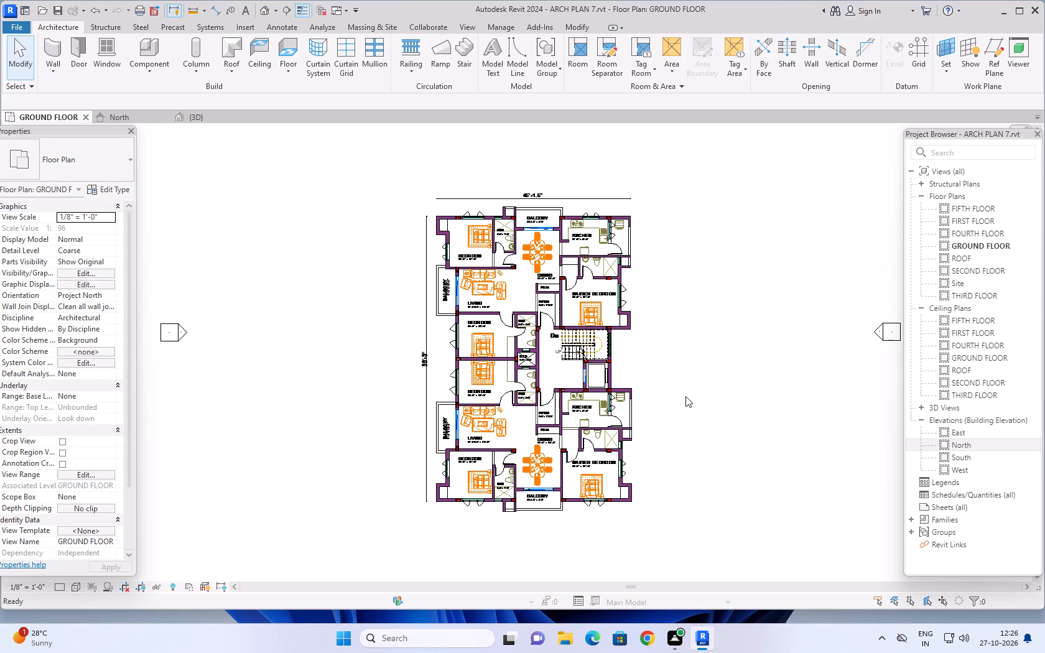
# Make the 6" outer walls of both dining balconies, both kitchen utility areas and the southern flat's living balcony Unconnected, 2' high.
pyautogui.scroll(9, 558, 536)
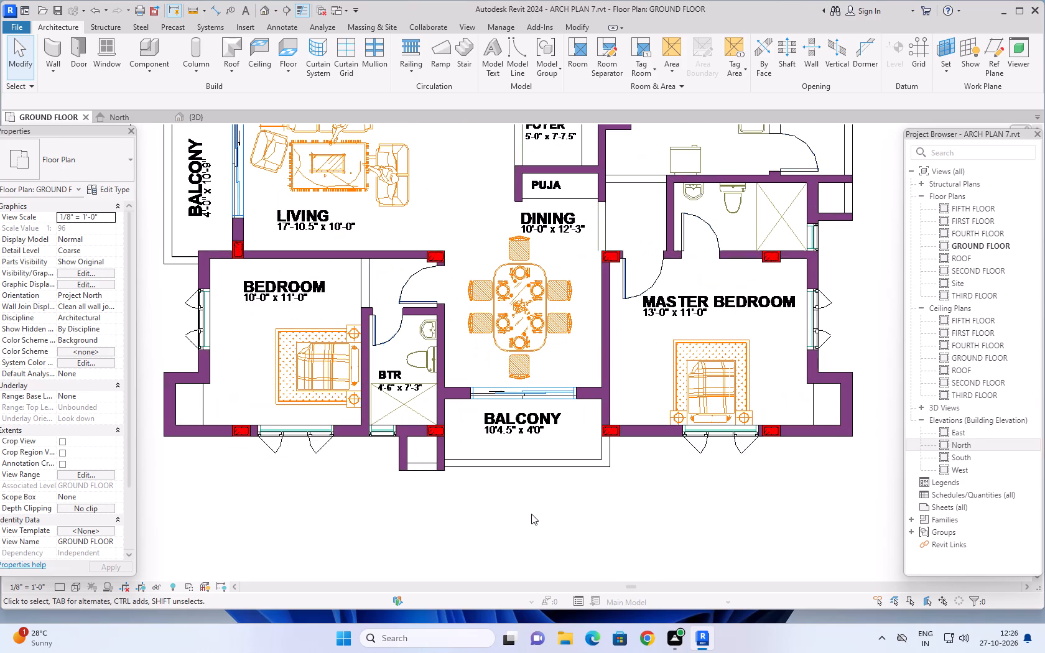
pyautogui.moveTo(535, 501); pyautogui.dragTo(535, 528, button='middle')
pyautogui.scroll(1, 535, 528)
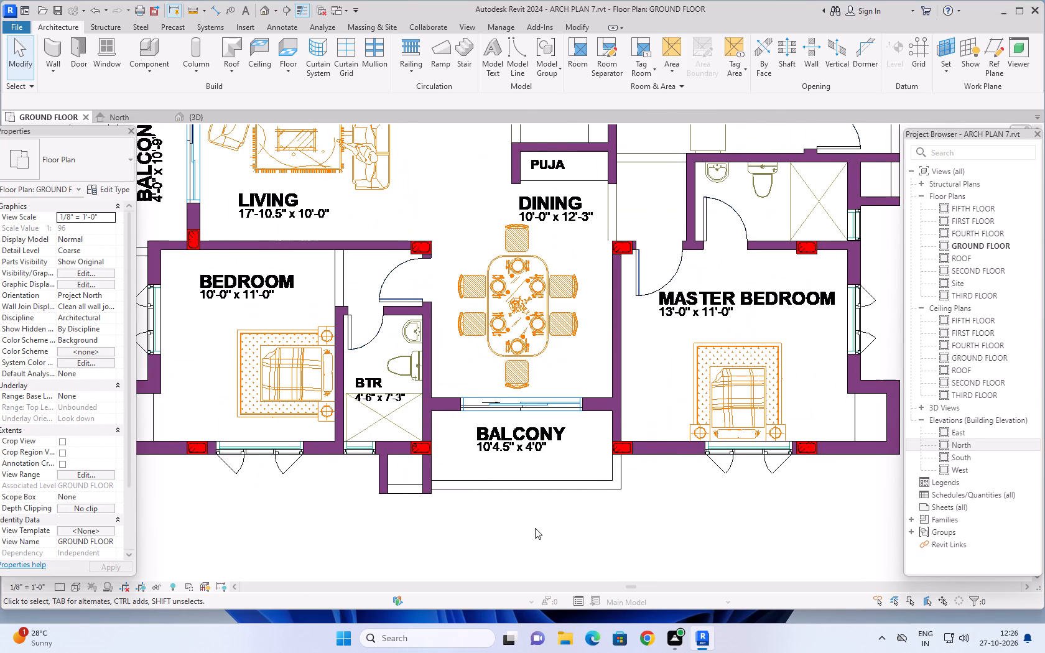
pyautogui.scroll(1, 535, 528)
pyautogui.click(514, 480)
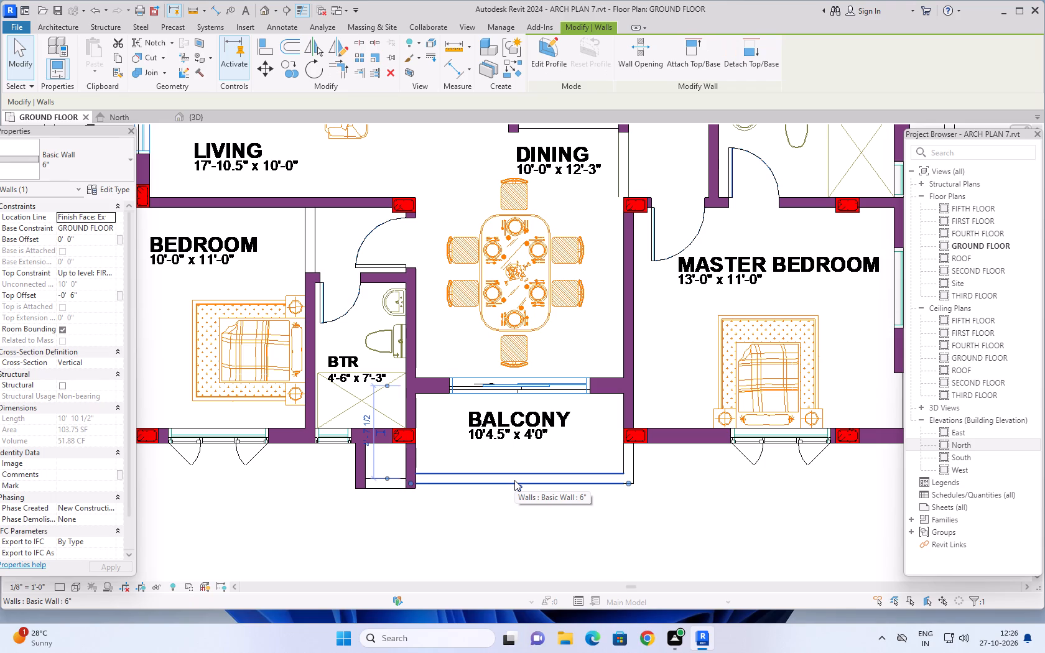
pyautogui.keyDown('ctrl'); pyautogui.click(629, 461); pyautogui.keyUp('ctrl')
pyautogui.scroll(-2, 661, 491)
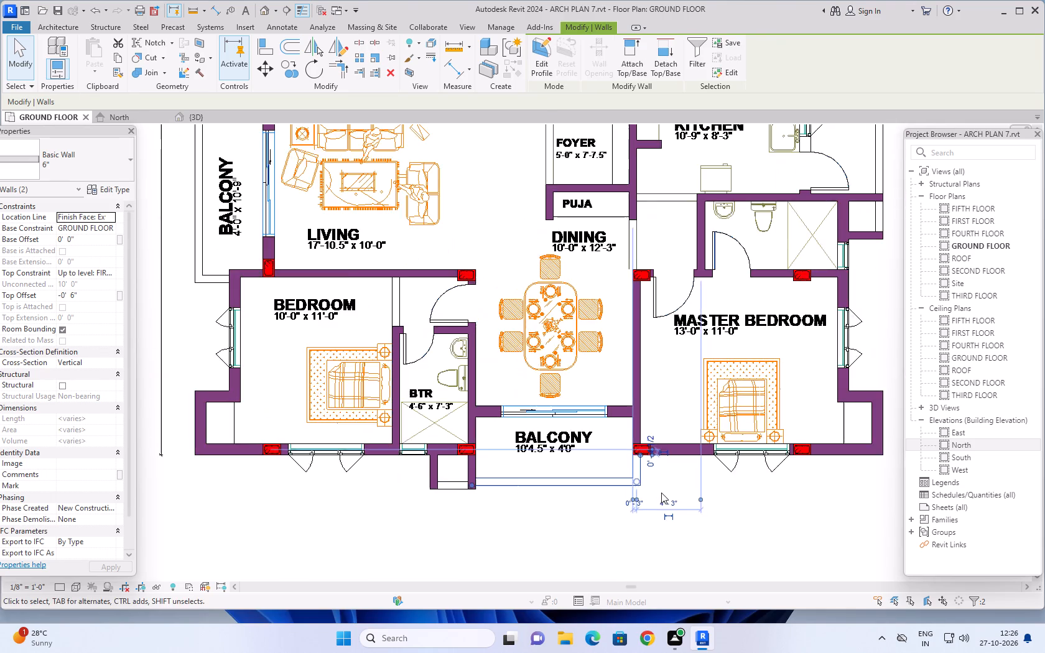
pyautogui.scroll(-5, 661, 493)
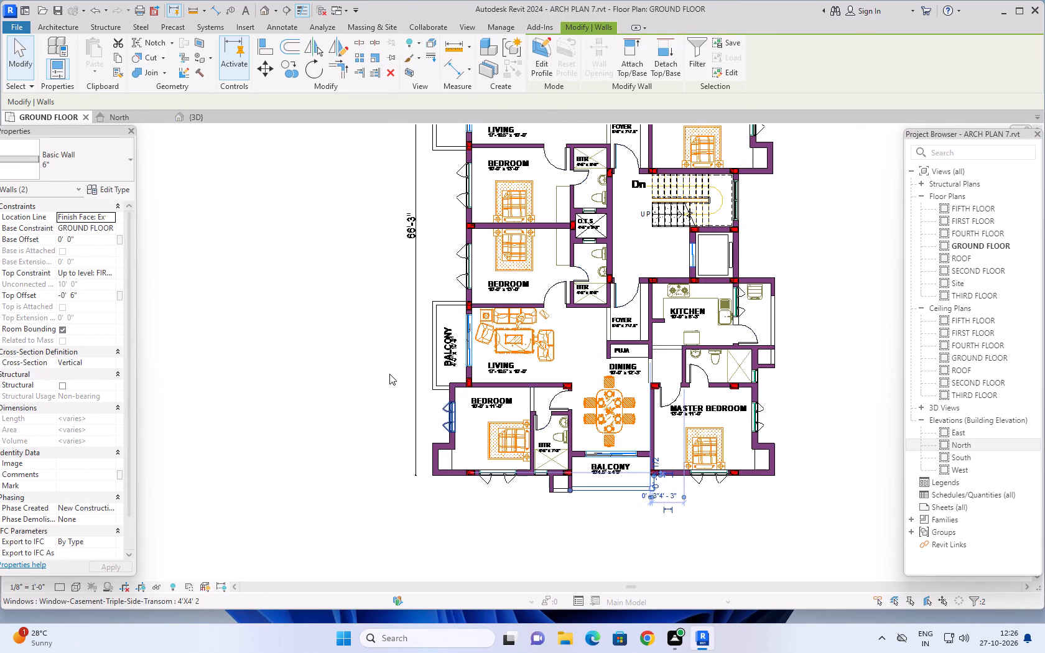
pyautogui.scroll(3, 389, 374)
pyautogui.keyDown('ctrl'); pyautogui.click(473, 398); pyautogui.keyUp('ctrl')
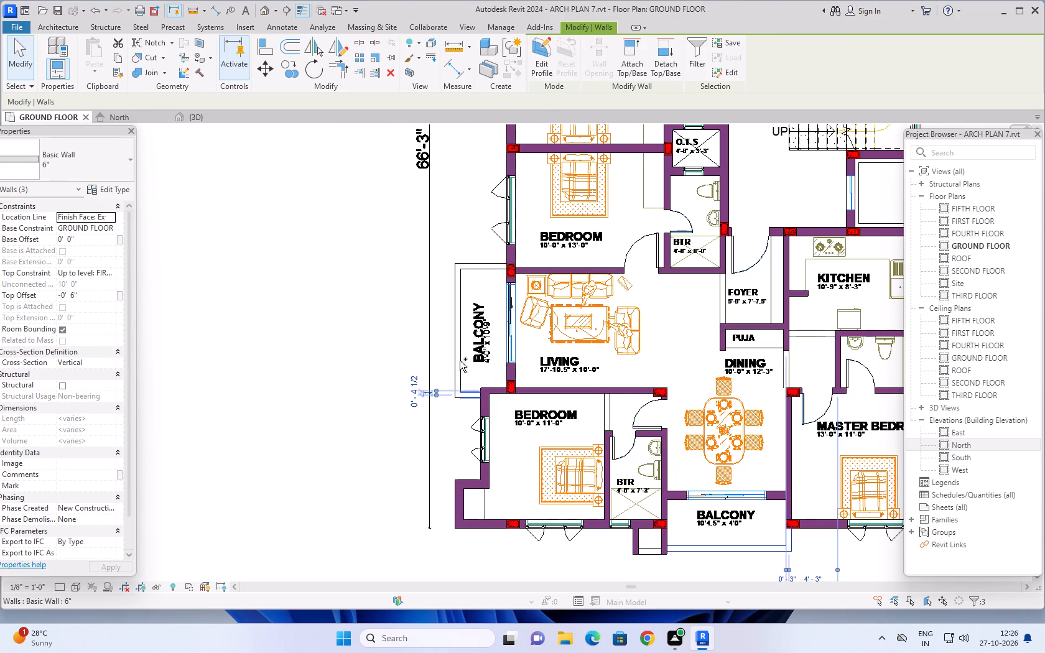
pyautogui.keyDown('ctrl'); pyautogui.click(460, 358); pyautogui.keyUp('ctrl')
pyautogui.keyDown('ctrl'); pyautogui.click(483, 269); pyautogui.keyUp('ctrl')
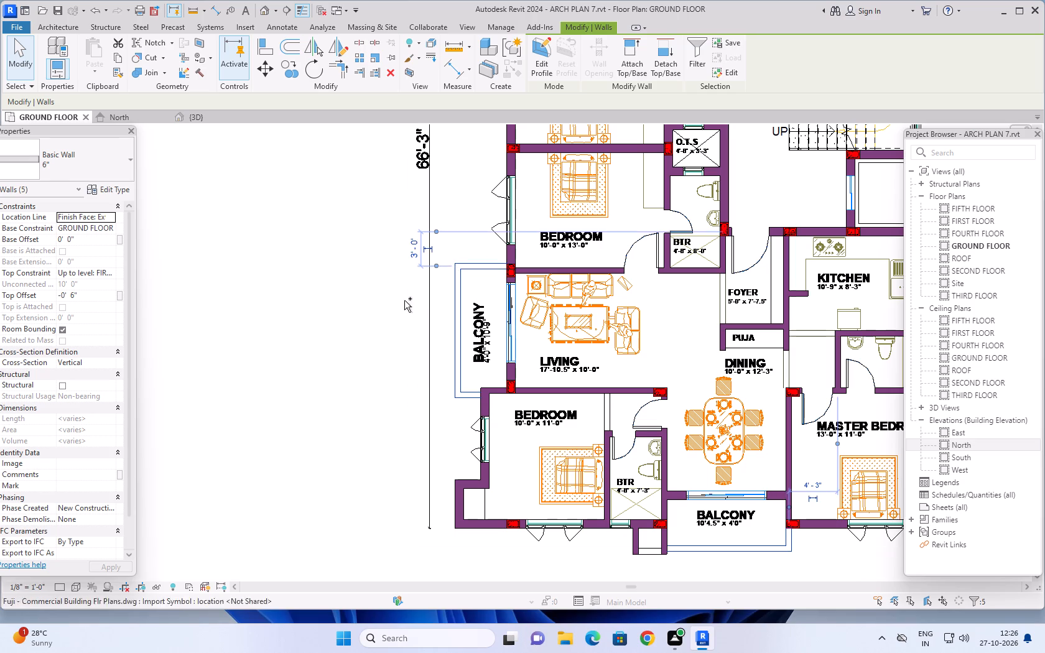
pyautogui.scroll(-7, 397, 314)
pyautogui.moveTo(671, 264); pyautogui.dragTo(657, 313, button='middle')
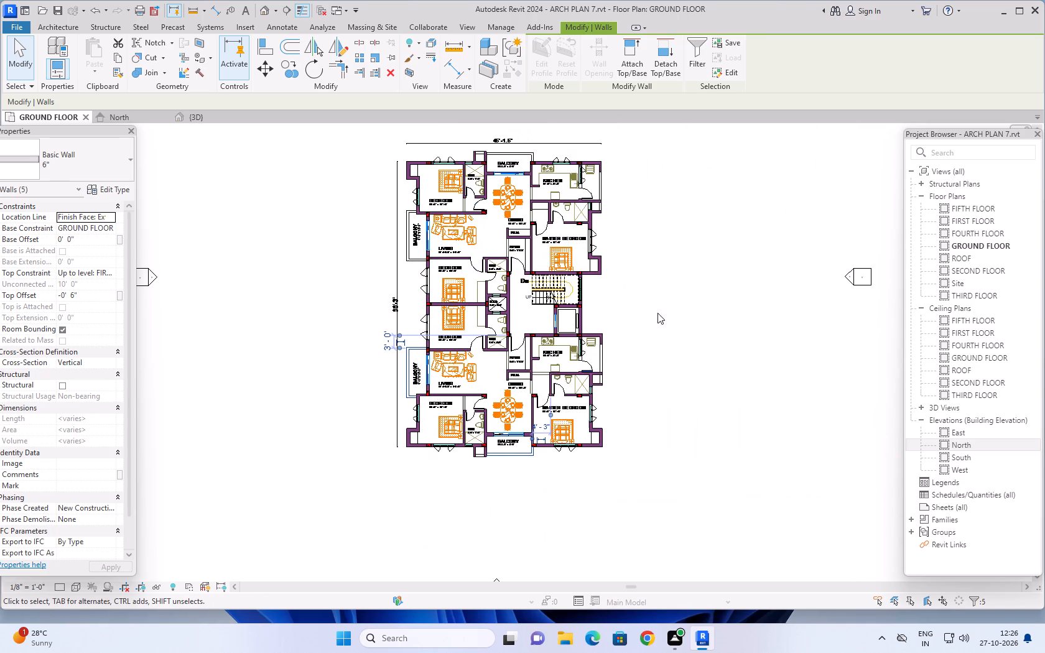
pyautogui.scroll(11, 616, 374)
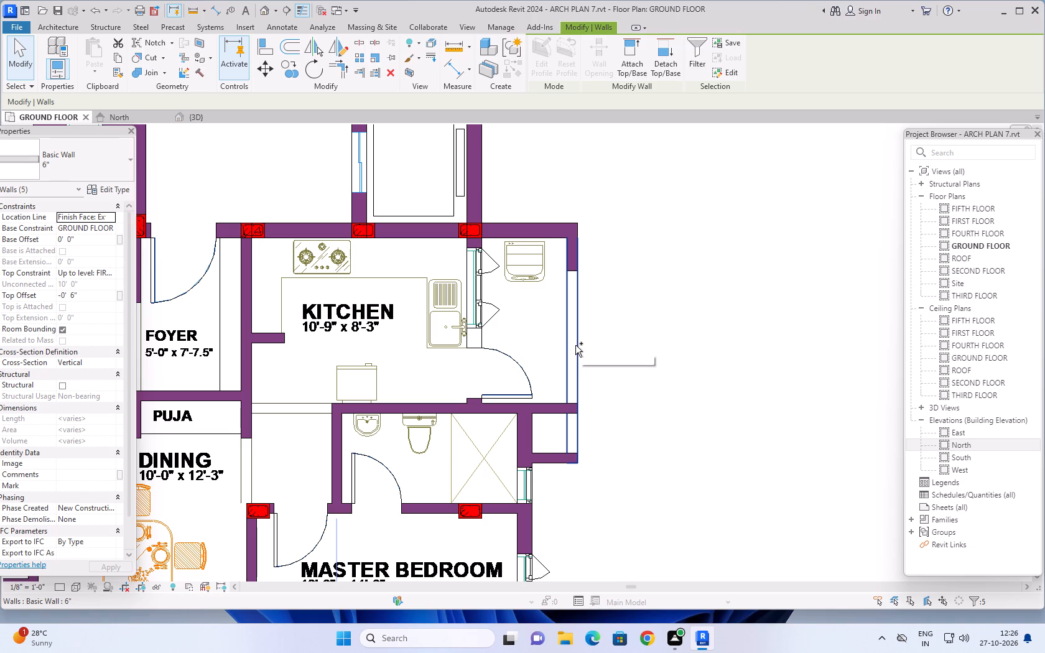
pyautogui.keyDown('ctrl'); pyautogui.click(575, 345); pyautogui.keyUp('ctrl')
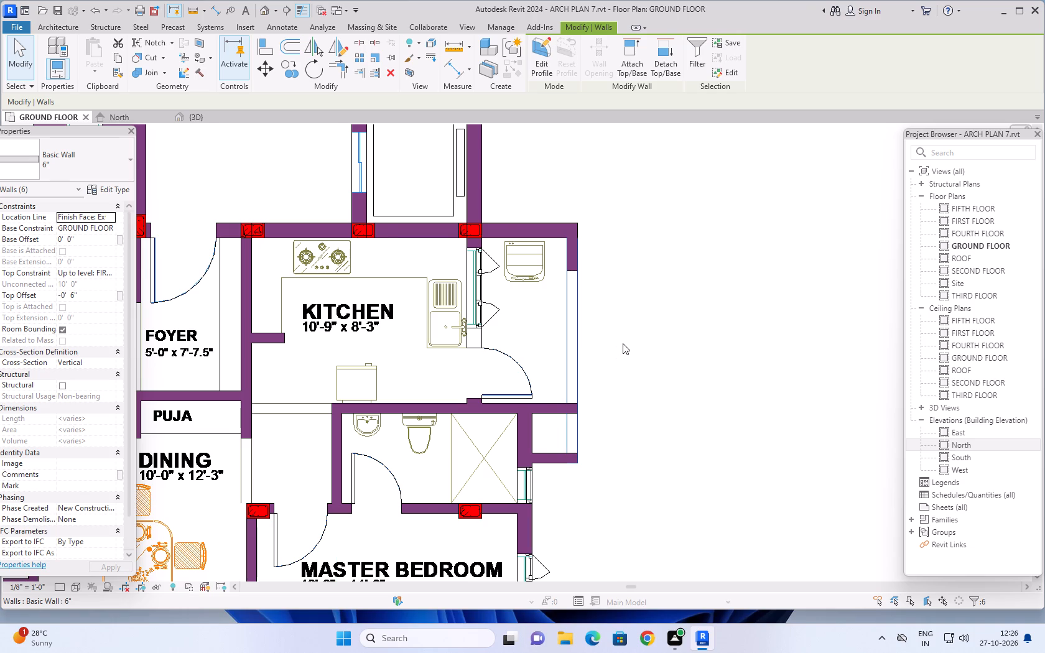
pyautogui.scroll(-10, 627, 340)
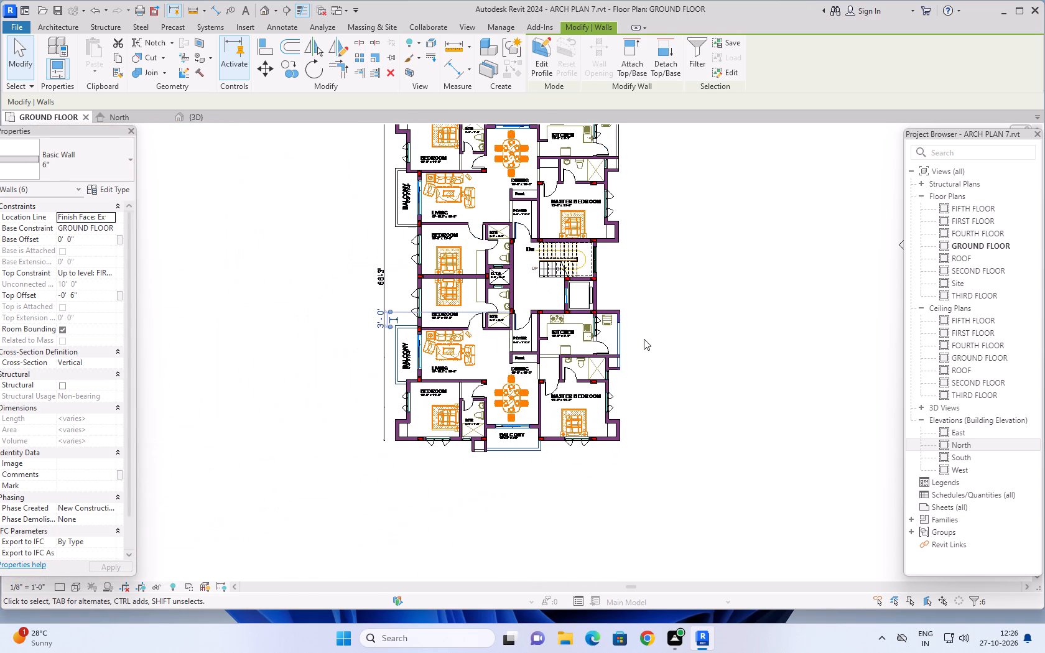
pyautogui.scroll(-3, 648, 339)
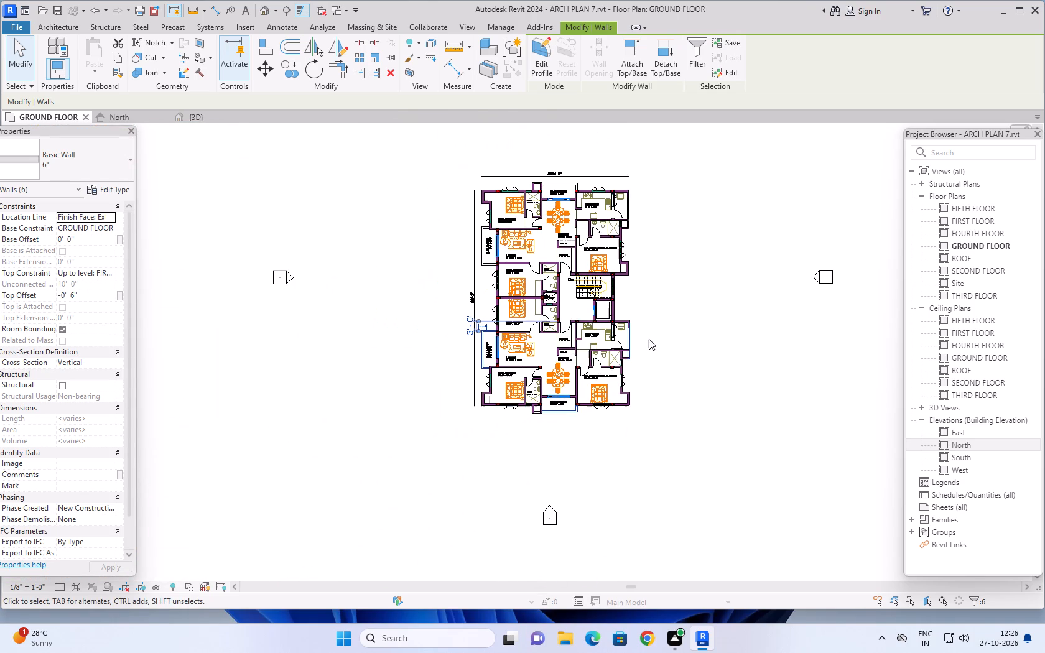
pyautogui.moveTo(669, 289); pyautogui.dragTo(643, 364, button='middle')
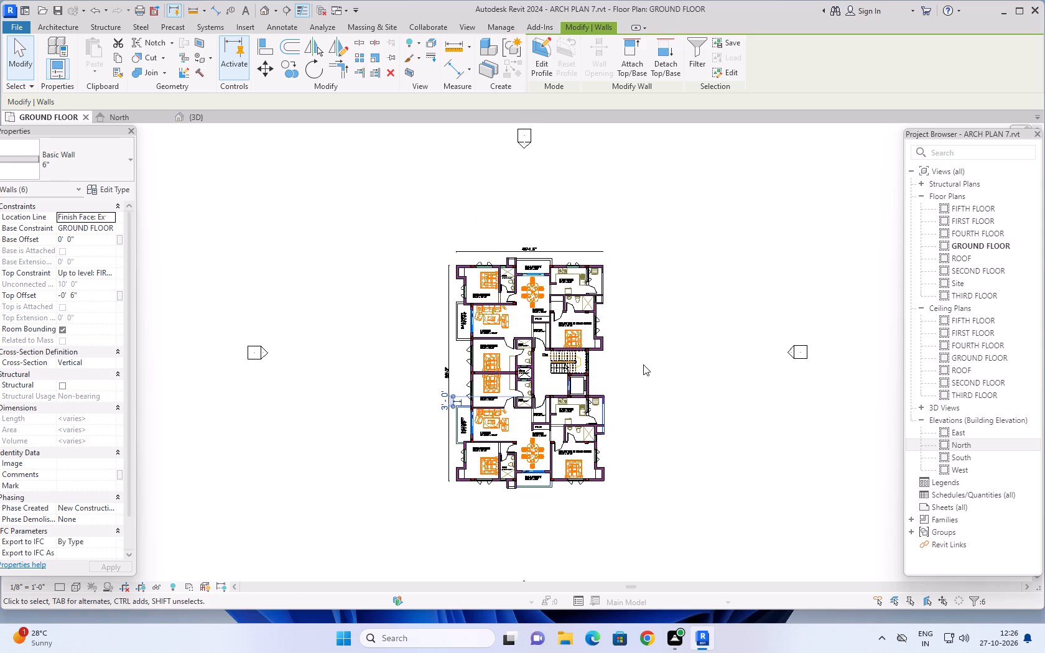
pyautogui.scroll(11, 613, 282)
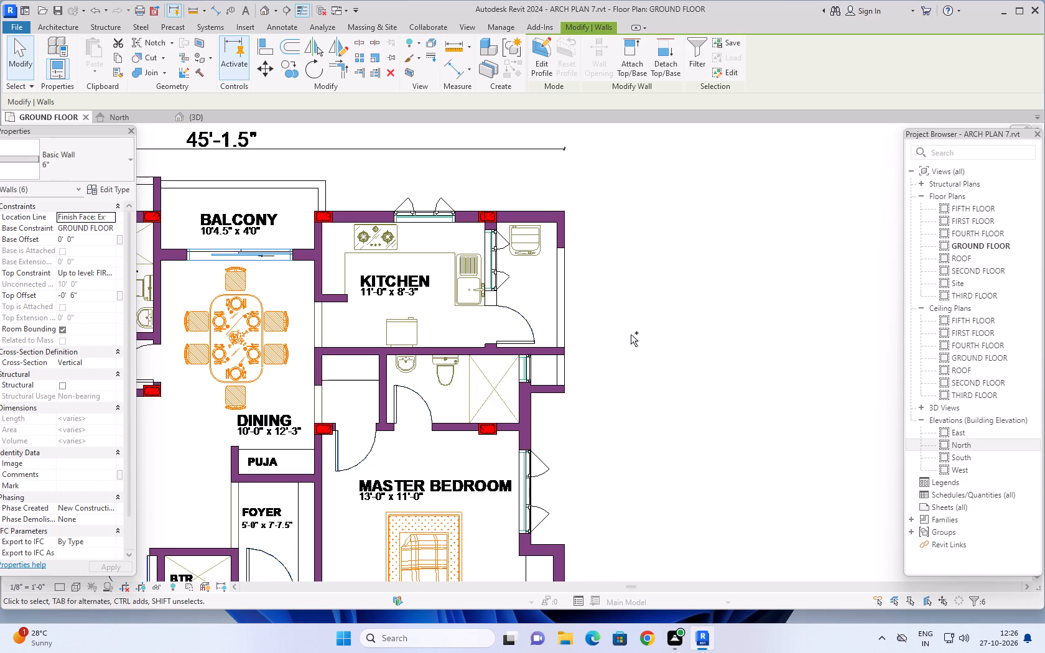
pyautogui.keyDown('ctrl'); pyautogui.click(567, 319); pyautogui.keyUp('ctrl')
pyautogui.scroll(-4, 626, 330)
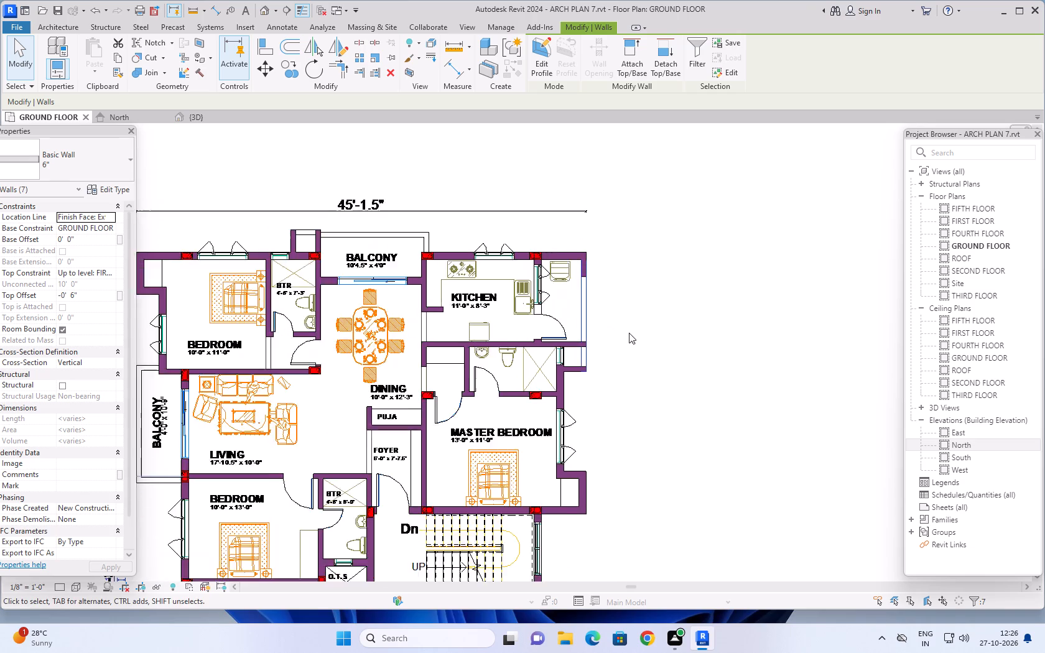
pyautogui.scroll(-3, 629, 333)
pyautogui.scroll(8, 478, 249)
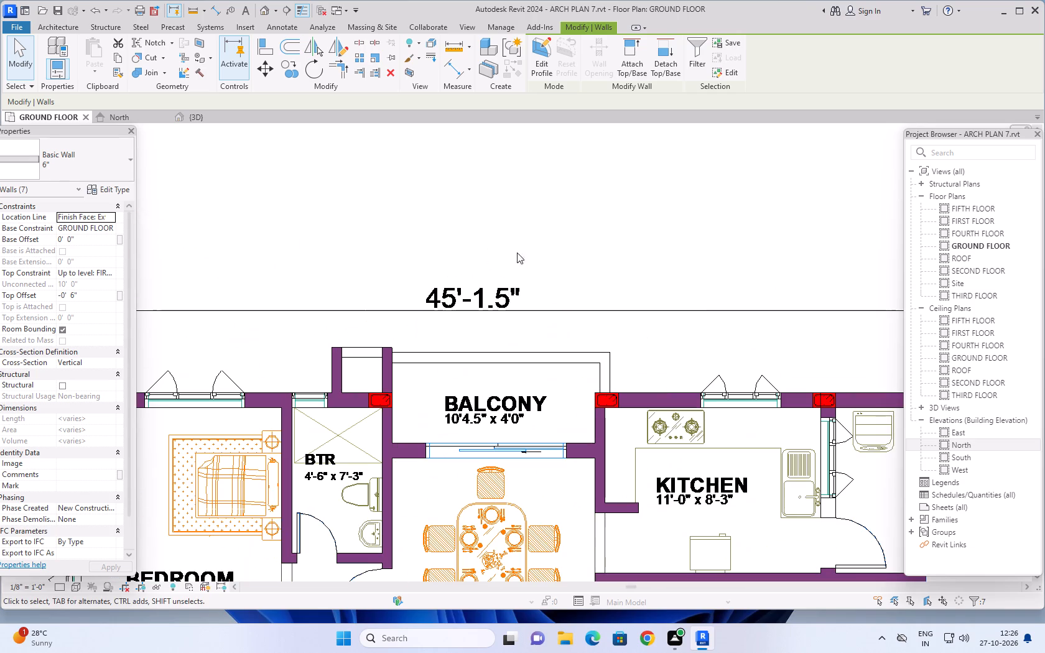
pyautogui.keyDown('ctrl'); pyautogui.click(519, 361); pyautogui.keyUp('ctrl')
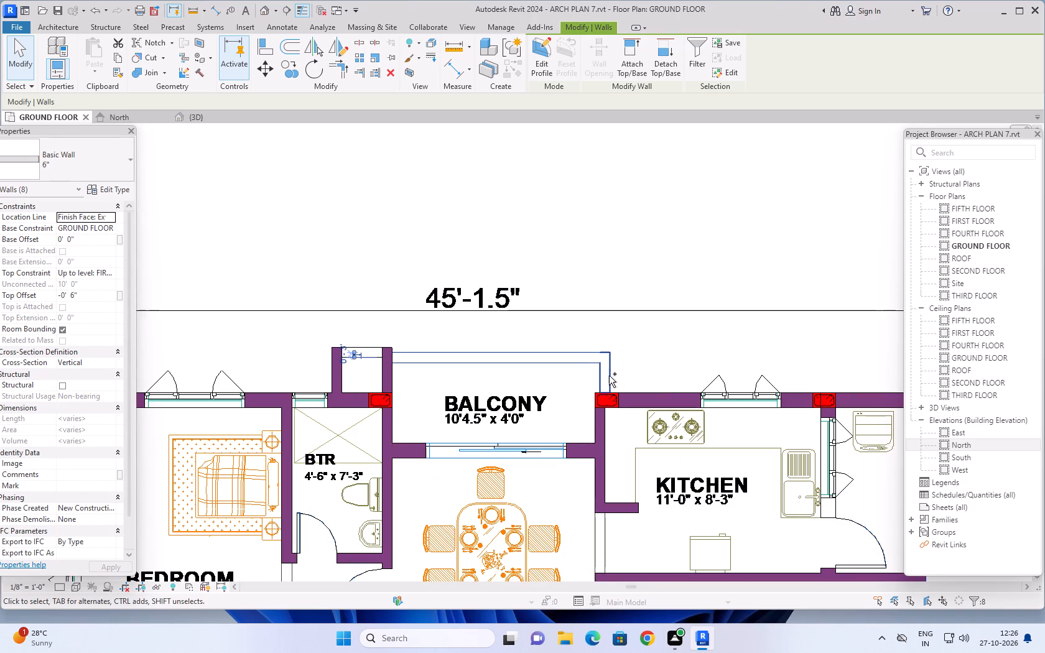
pyautogui.keyDown('ctrl'); pyautogui.click(608, 376); pyautogui.keyUp('ctrl')
pyautogui.scroll(-5, 609, 265)
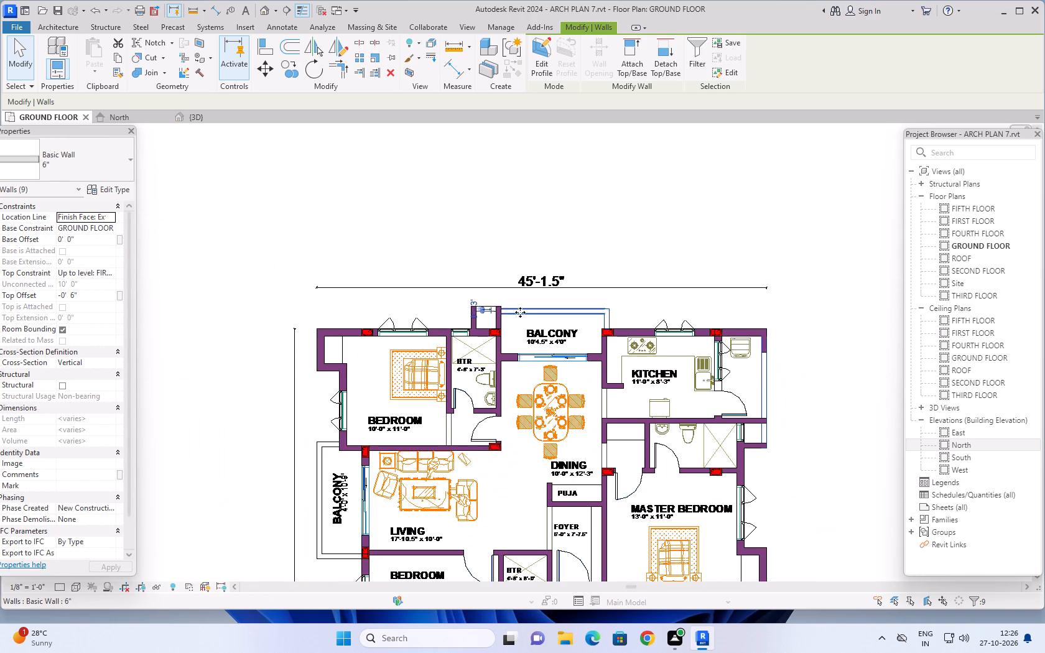
pyautogui.scroll(12, 508, 315)
pyautogui.scroll(-3, 519, 323)
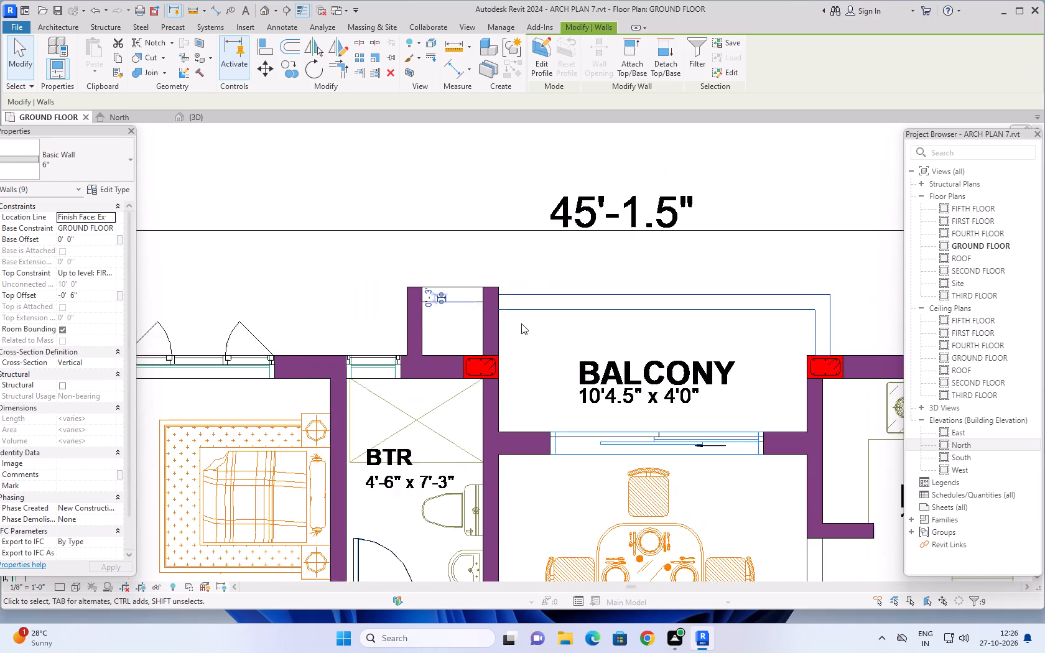
pyautogui.scroll(-8, 521, 323)
pyautogui.scroll(-7, 633, 254)
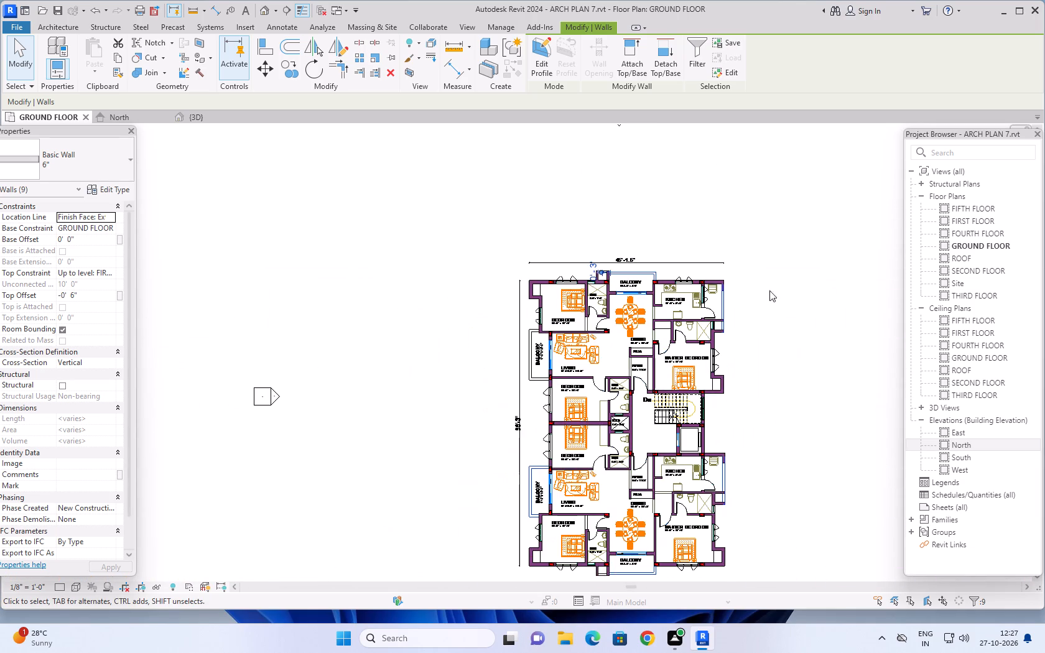
pyautogui.moveTo(776, 340); pyautogui.dragTo(734, 249, button='middle')
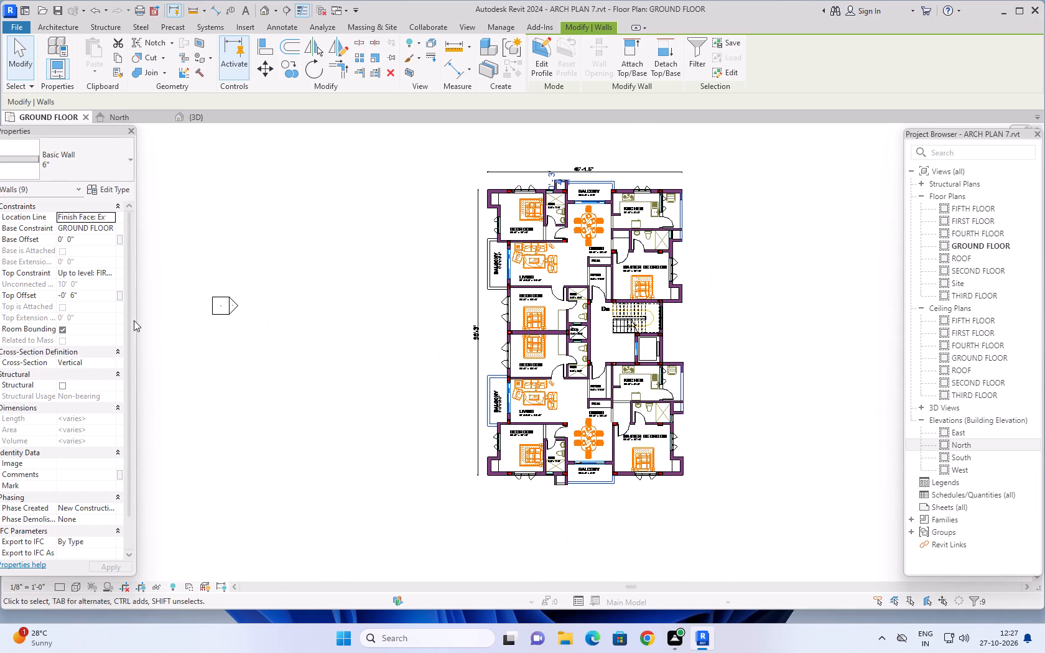
pyautogui.click(110, 271)
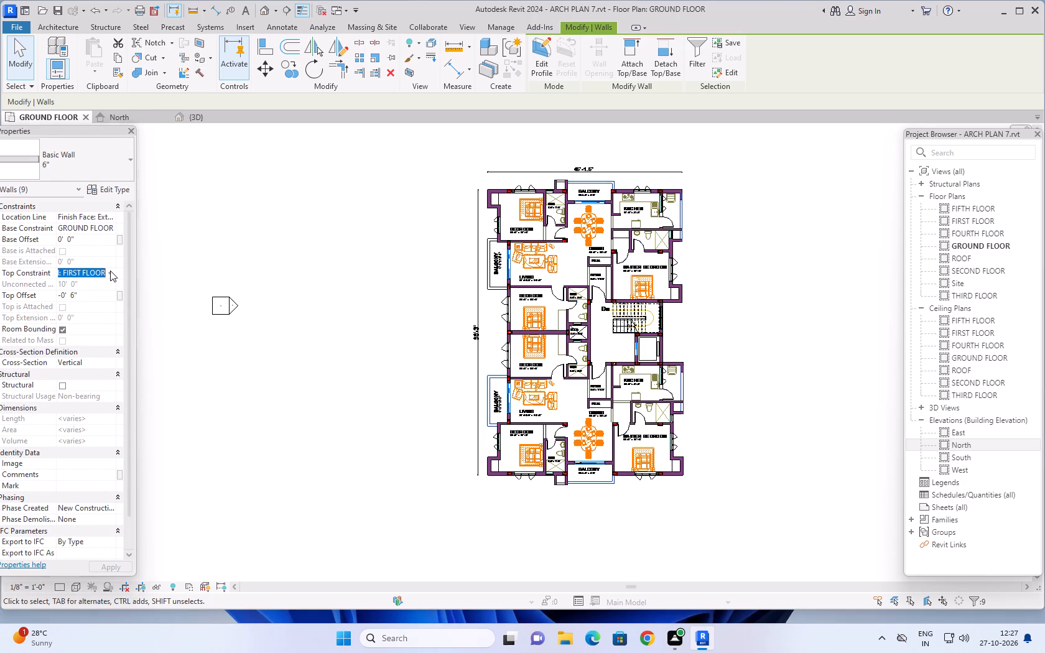
pyautogui.click(109, 284)
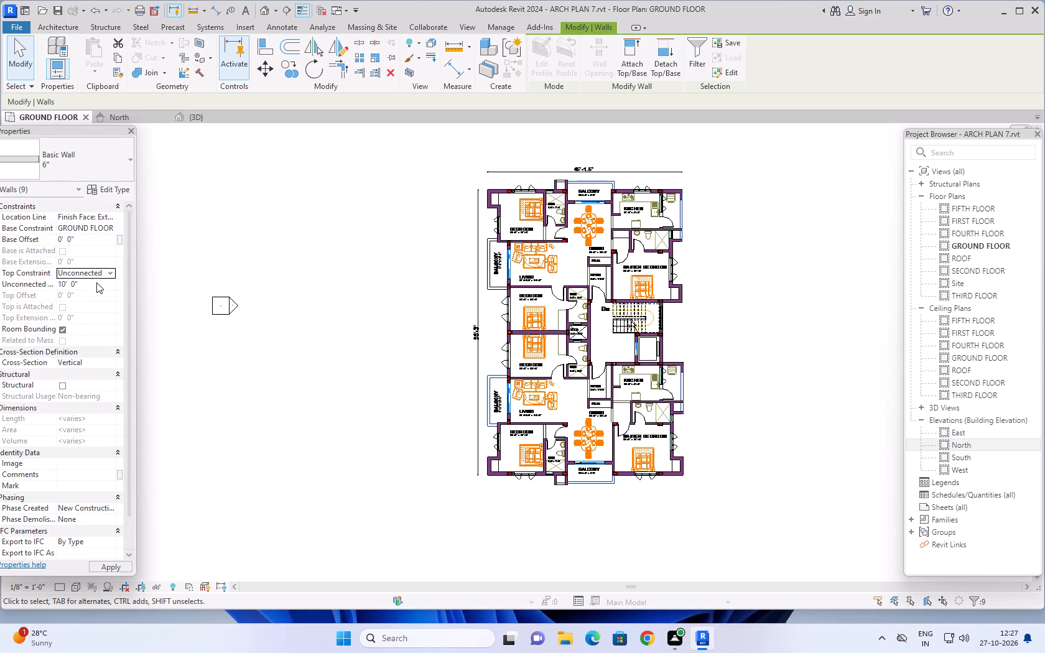
pyautogui.click(96, 282)
pyautogui.press('2')
pyautogui.press("'")
pyautogui.press('Return')
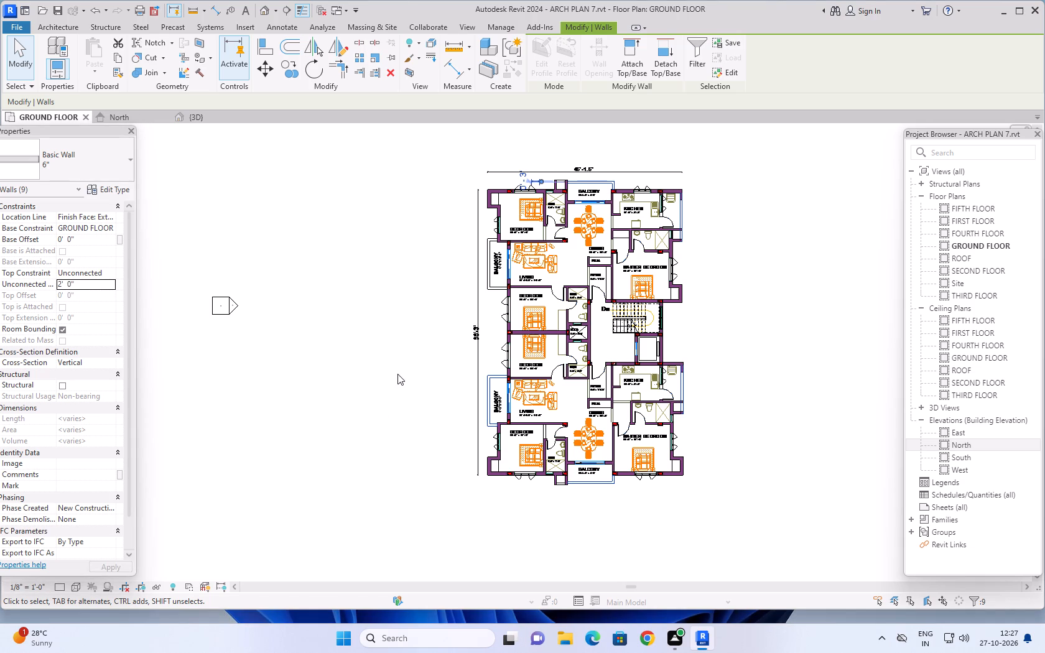
pyautogui.press('Escape')
pyautogui.press('Escape')
# Examine the lowered balcony and utility walls in the 3D view from above and around the building's outer sides.
pyautogui.click(197, 117)
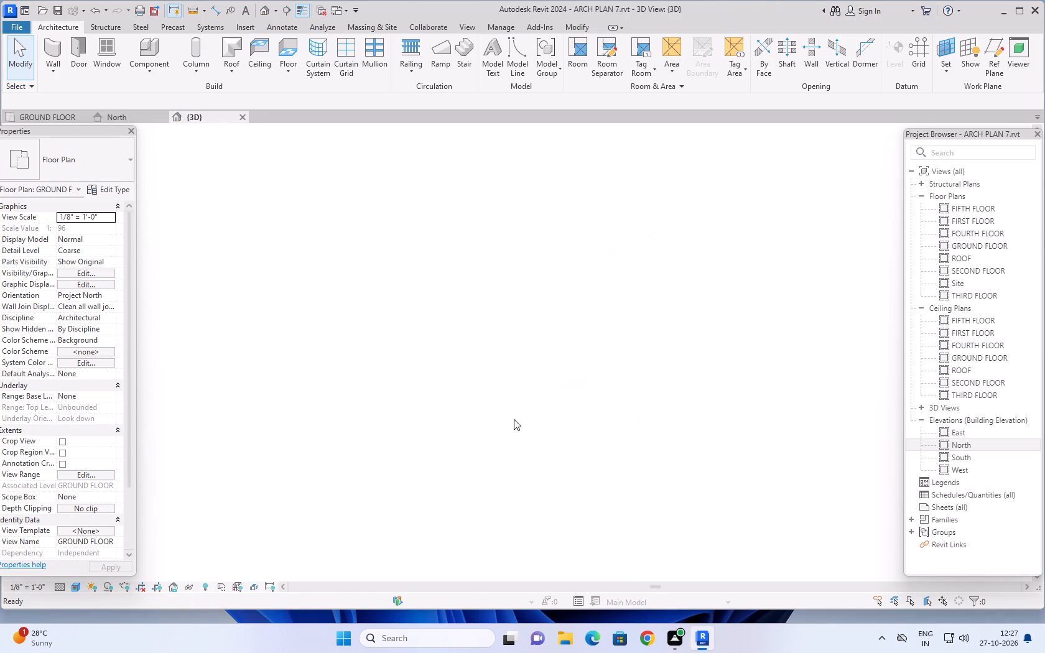
pyautogui.scroll(-1, 633, 471)
pyautogui.keyDown('shift'); pyautogui.moveTo(721, 501); pyautogui.dragTo(722, 270, button='middle'); pyautogui.keyUp('shift')
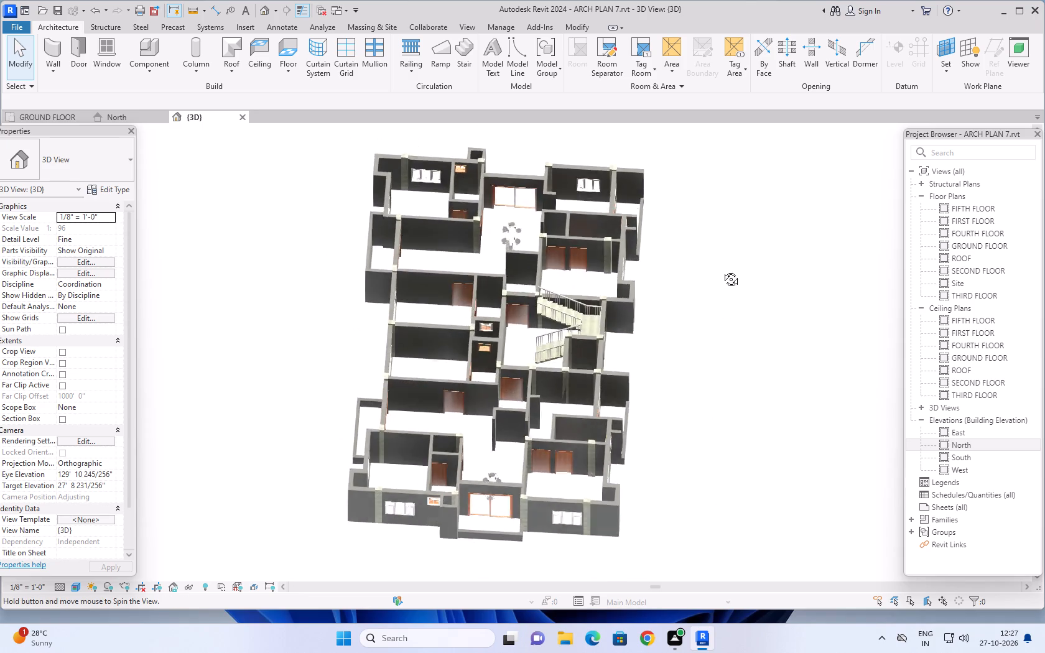
pyautogui.keyDown('shift'); pyautogui.moveTo(722, 270); pyautogui.dragTo(723, 262, button='middle'); pyautogui.keyUp('shift')
pyautogui.scroll(-1, 723, 262)
pyautogui.keyDown('shift'); pyautogui.moveTo(705, 465); pyautogui.dragTo(735, 348, button='middle'); pyautogui.keyUp('shift')
pyautogui.scroll(7, 565, 478)
pyautogui.moveTo(643, 464); pyautogui.dragTo(597, 485, button='middle')
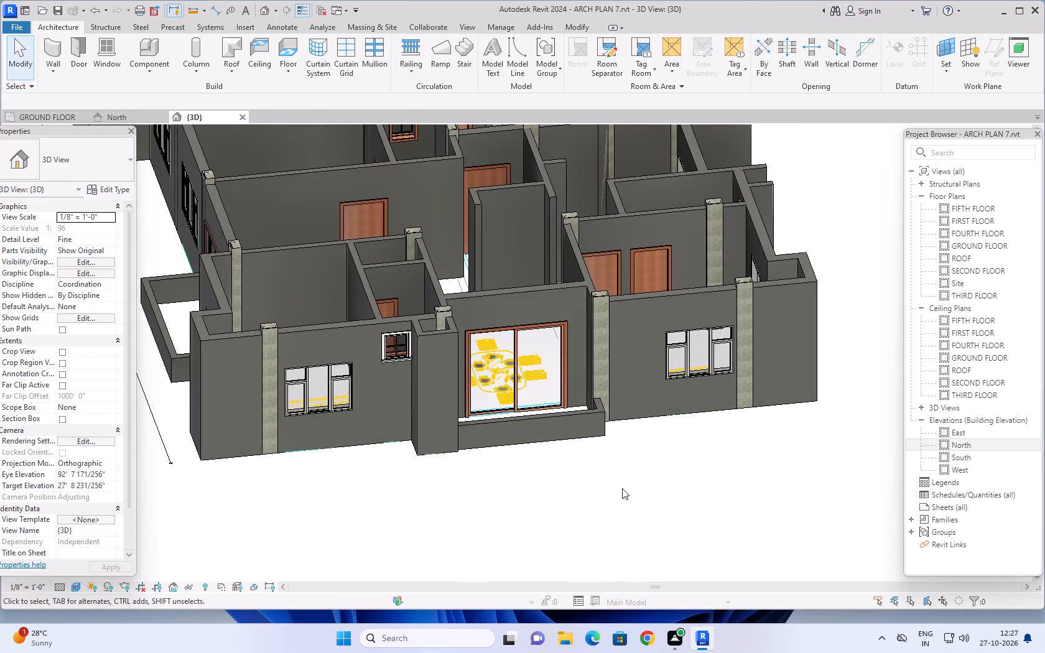
pyautogui.moveTo(623, 488); pyautogui.dragTo(567, 502, button='middle')
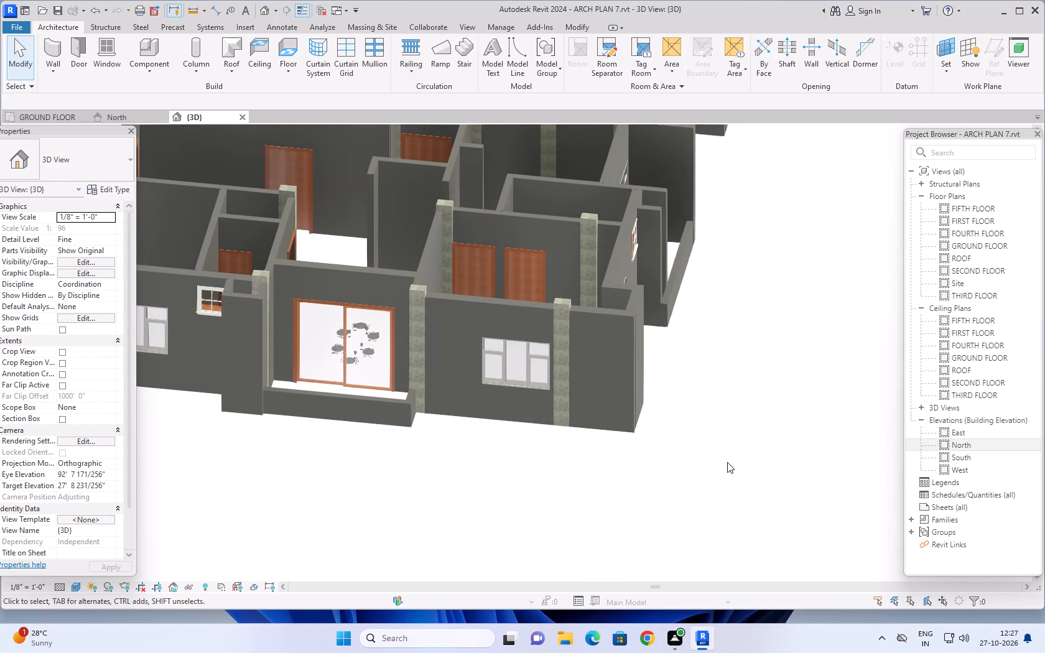
pyautogui.keyDown('shift'); pyautogui.moveTo(717, 467); pyautogui.dragTo(555, 465, button='middle'); pyautogui.keyUp('shift')
pyautogui.moveTo(551, 366); pyautogui.dragTo(529, 497, button='middle')
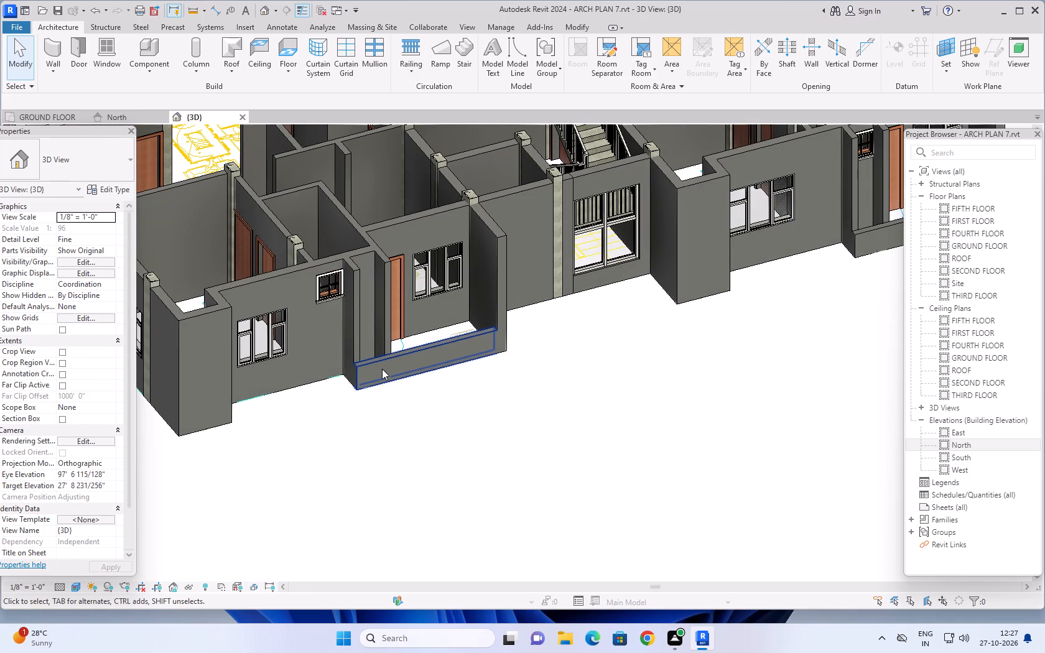
pyautogui.scroll(-2, 576, 389)
pyautogui.moveTo(671, 410); pyautogui.dragTo(596, 437, button='middle')
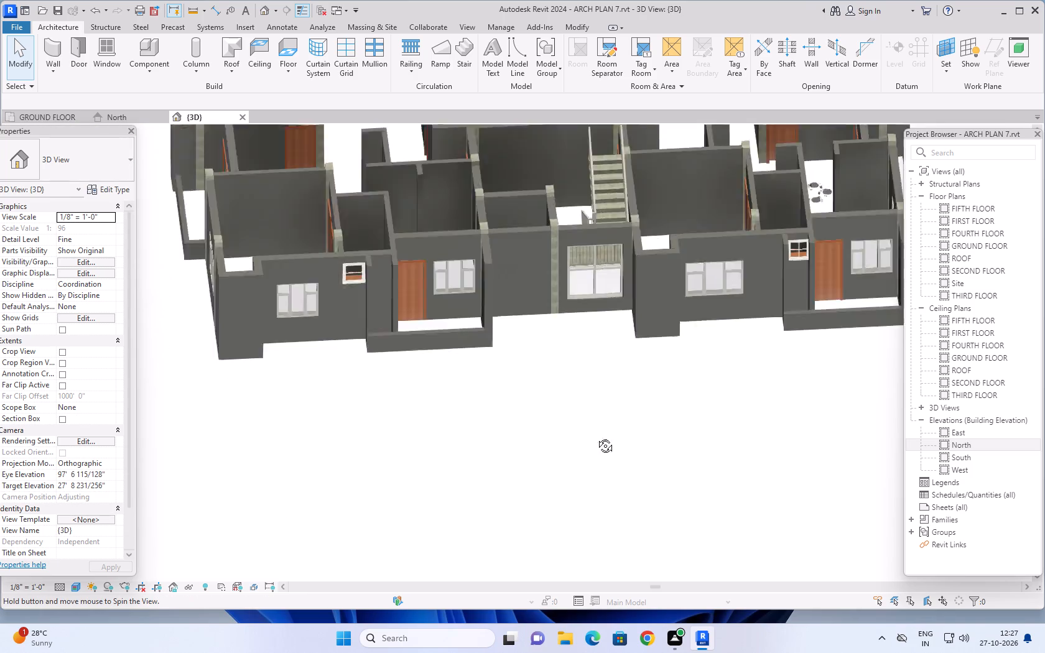
# Examine the stair side of the building and then the whole floor from above in the 3D view.
pyautogui.moveTo(596, 437); pyautogui.dragTo(553, 412, button='middle')
pyautogui.moveTo(673, 428); pyautogui.dragTo(666, 431, button='middle')
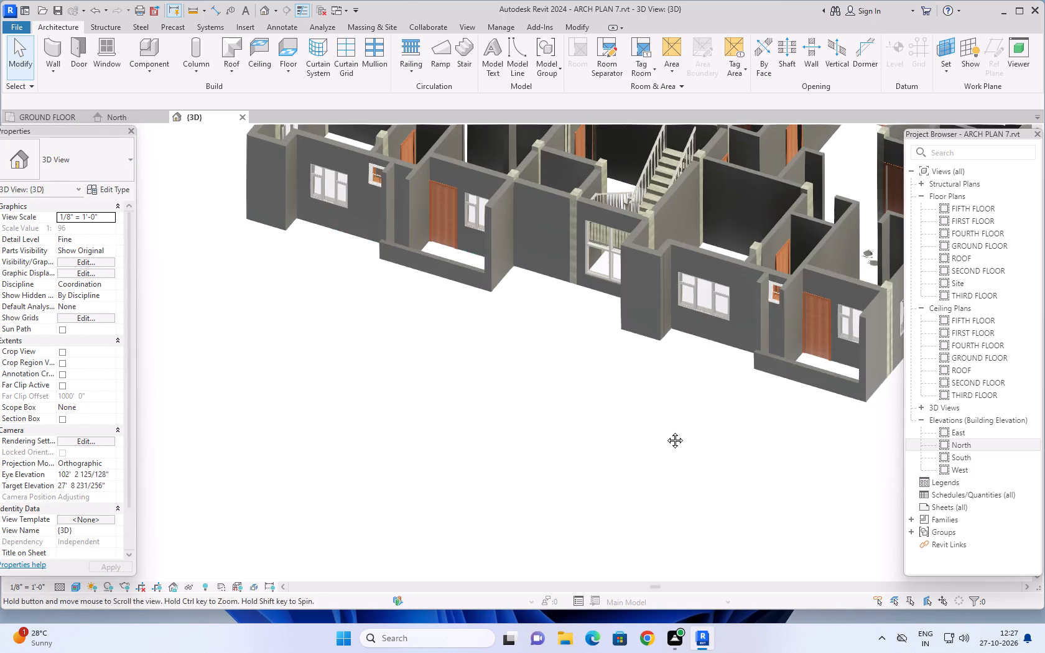
pyautogui.moveTo(666, 431); pyautogui.dragTo(475, 465, button='middle')
pyautogui.scroll(-2, 520, 466)
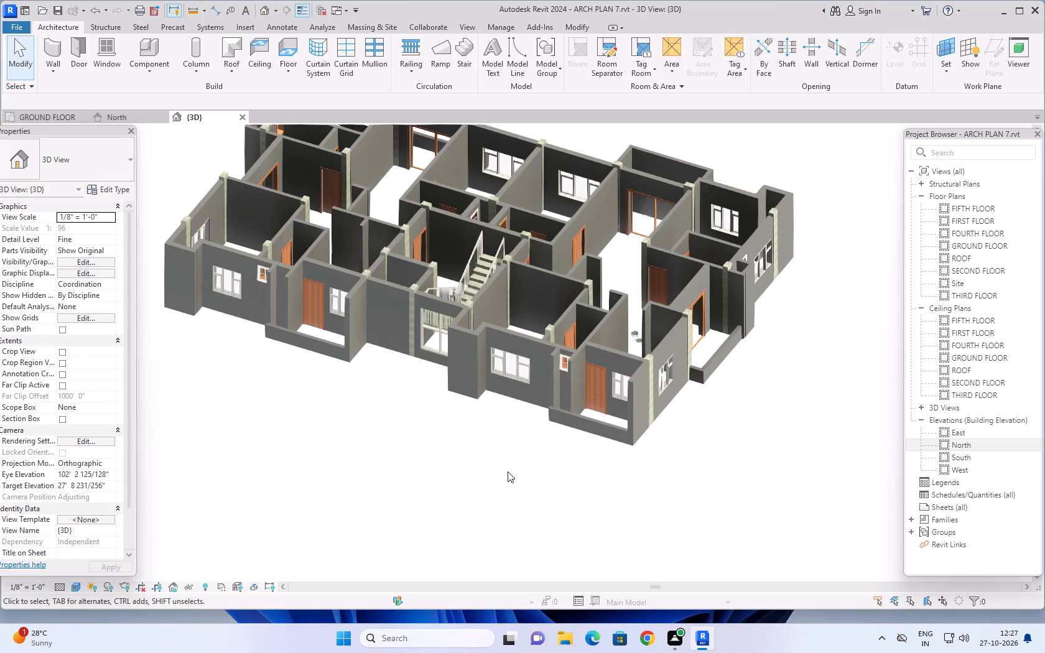
pyautogui.keyDown('shift'); pyautogui.moveTo(502, 450); pyautogui.dragTo(734, 472, button='middle'); pyautogui.keyUp('shift')
pyautogui.scroll(-3, 527, 482)
pyautogui.moveTo(549, 492); pyautogui.dragTo(683, 494, button='middle')
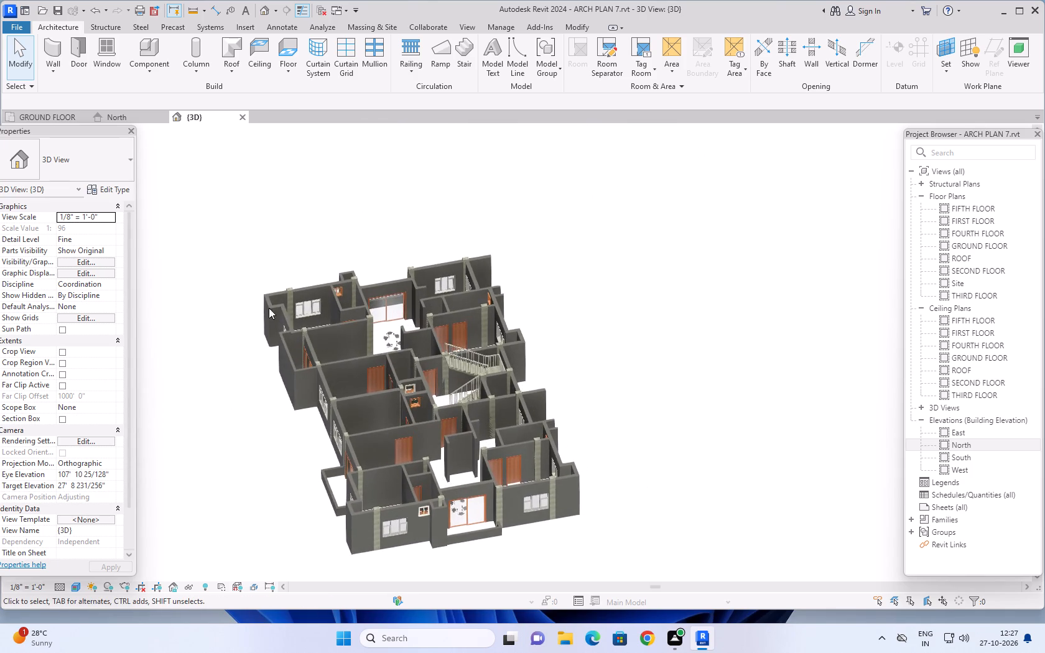
# In the GROUND FLOOR plan, shorten the southern flat's low 6" utility wall to end at the wall between kitchen and bathroom.
pyautogui.click(44, 123)
pyautogui.scroll(3, 730, 442)
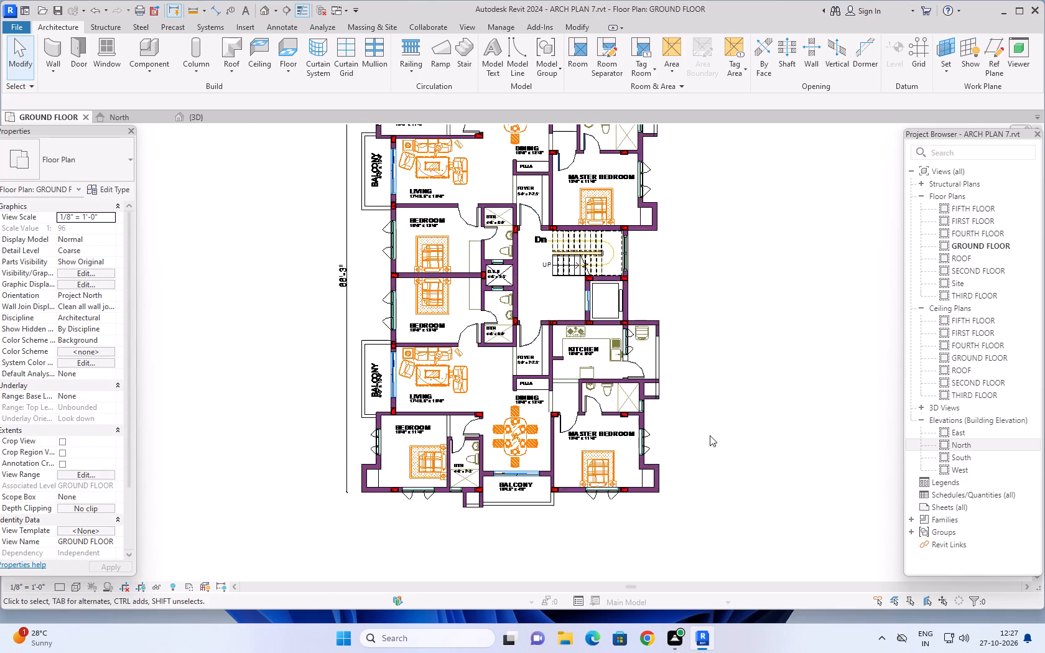
pyautogui.scroll(3, 707, 428)
pyautogui.moveTo(710, 401); pyautogui.dragTo(674, 468, button='middle')
pyautogui.scroll(4, 679, 466)
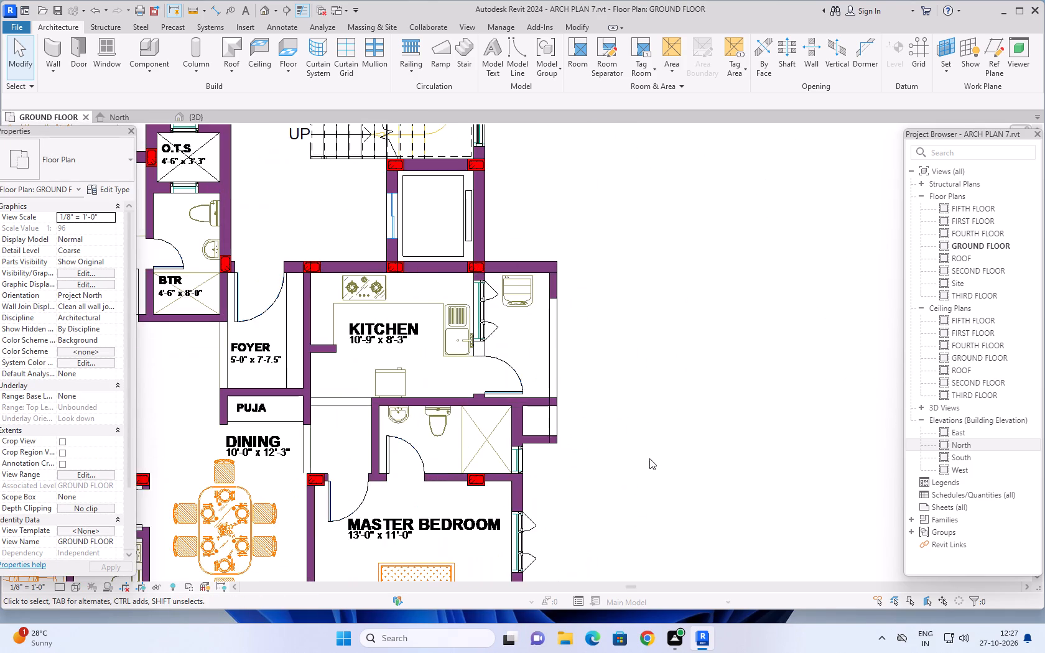
pyautogui.scroll(4, 649, 458)
pyautogui.click(457, 386)
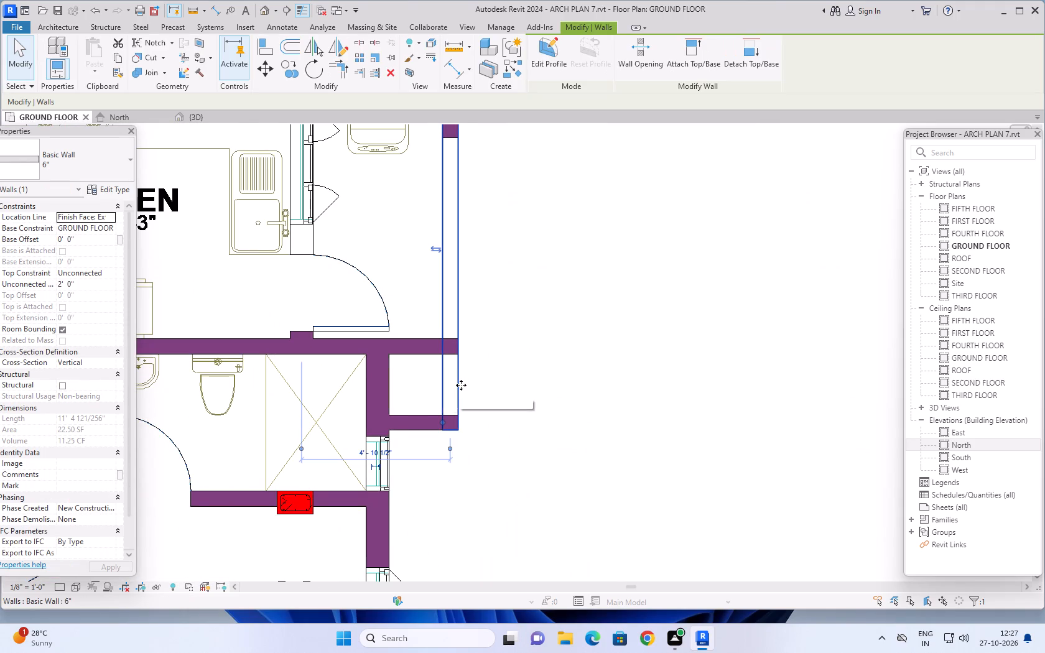
pyautogui.scroll(2, 461, 385)
pyautogui.moveTo(539, 358); pyautogui.dragTo(555, 419, button='middle')
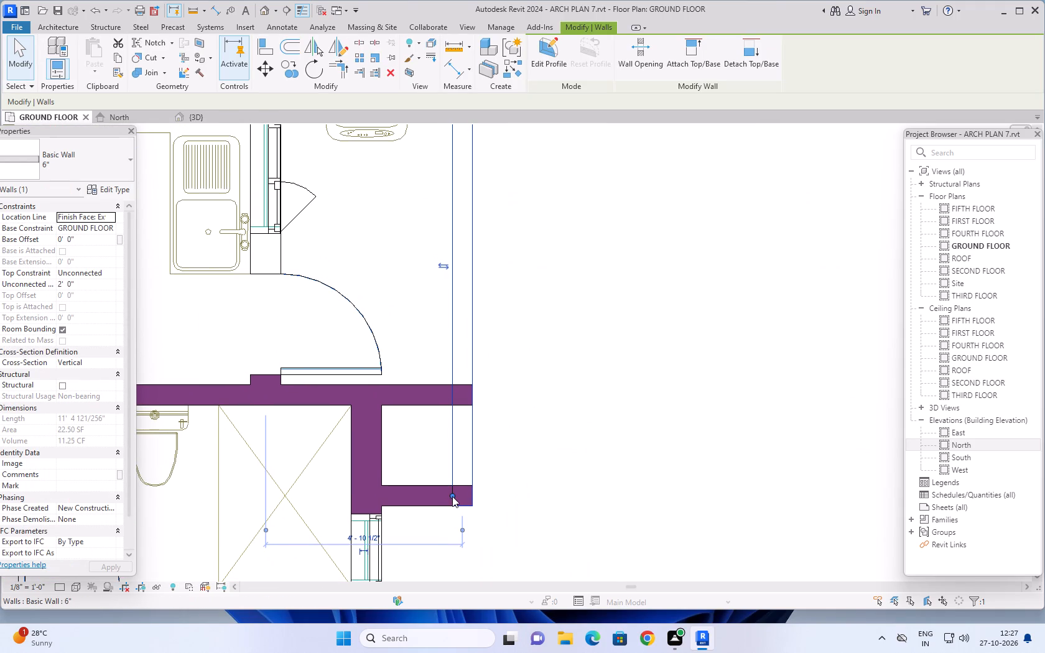
pyautogui.moveTo(452, 494); pyautogui.dragTo(457, 444)
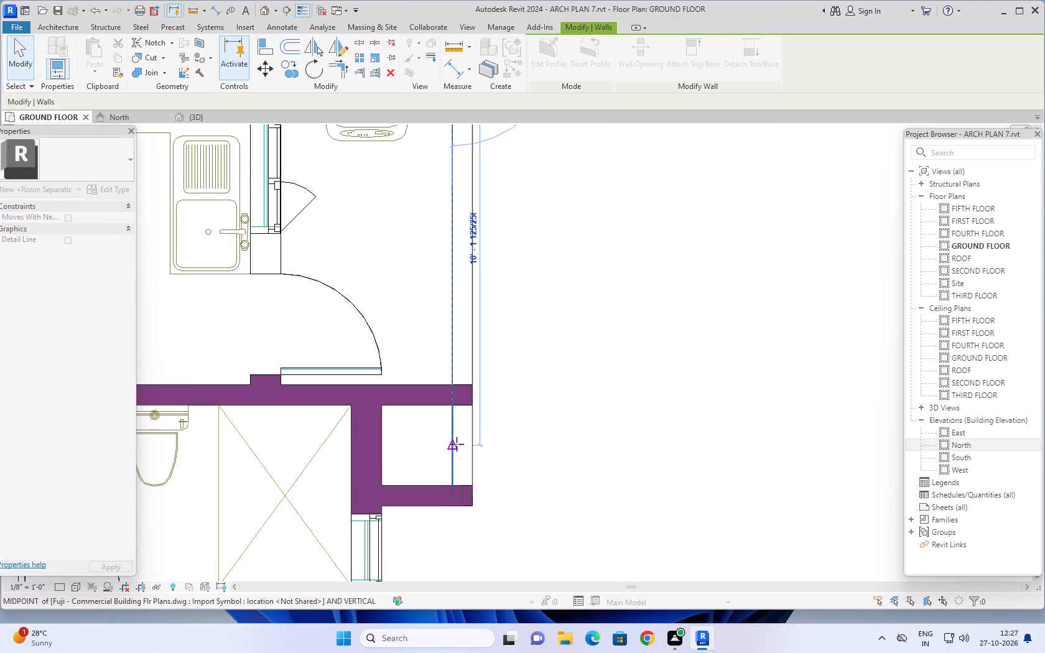
pyautogui.moveTo(457, 444); pyautogui.dragTo(453, 386)
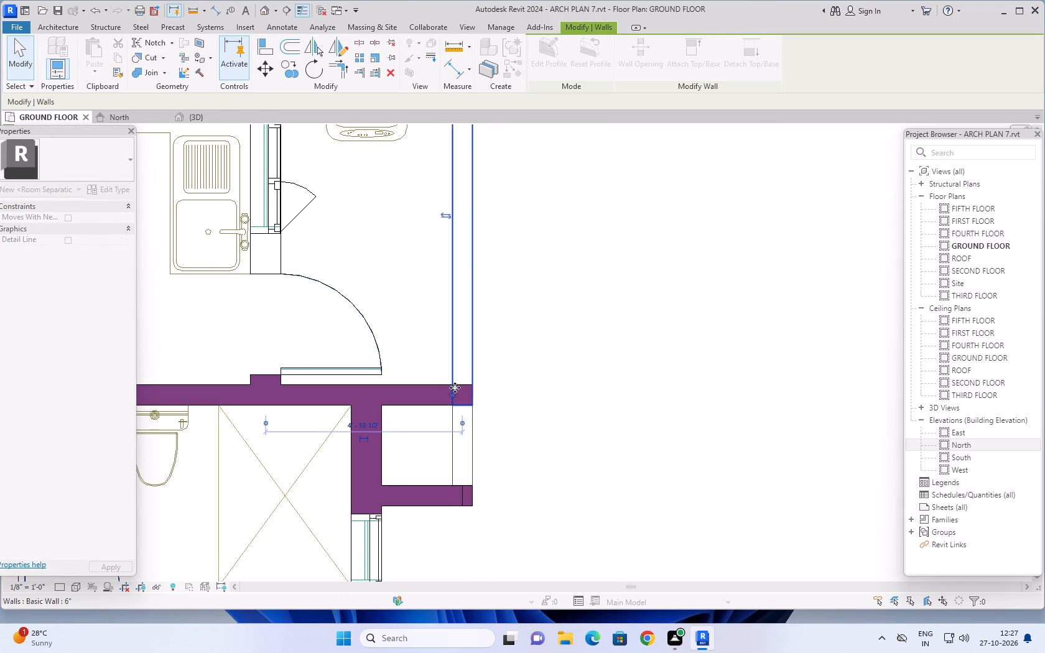
pyautogui.scroll(2, 524, 426)
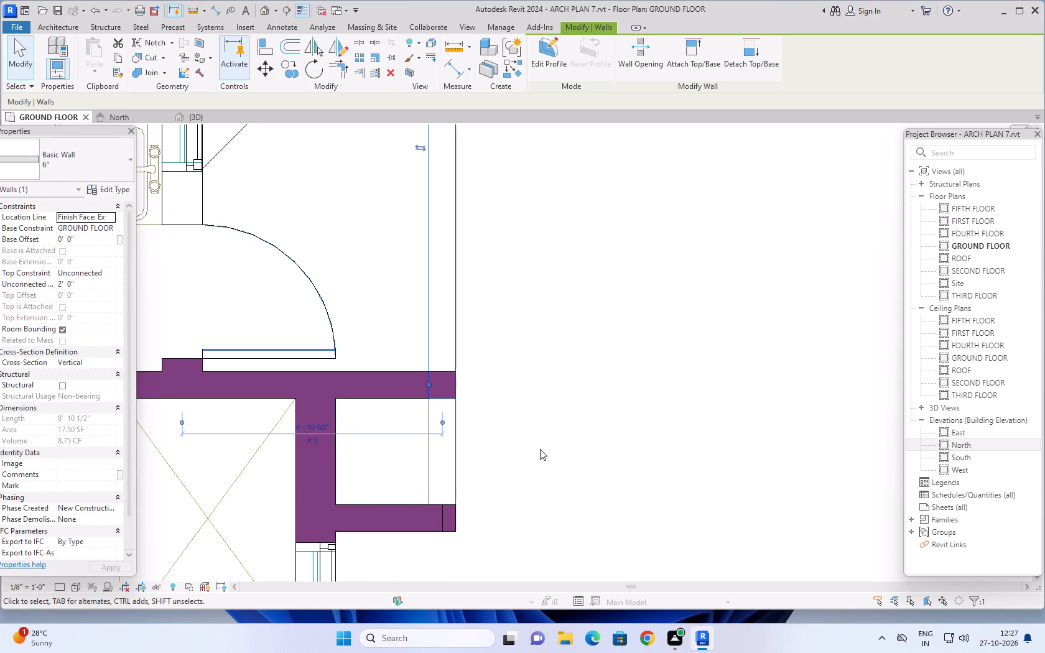
pyautogui.press('Escape')
pyautogui.press('Escape')
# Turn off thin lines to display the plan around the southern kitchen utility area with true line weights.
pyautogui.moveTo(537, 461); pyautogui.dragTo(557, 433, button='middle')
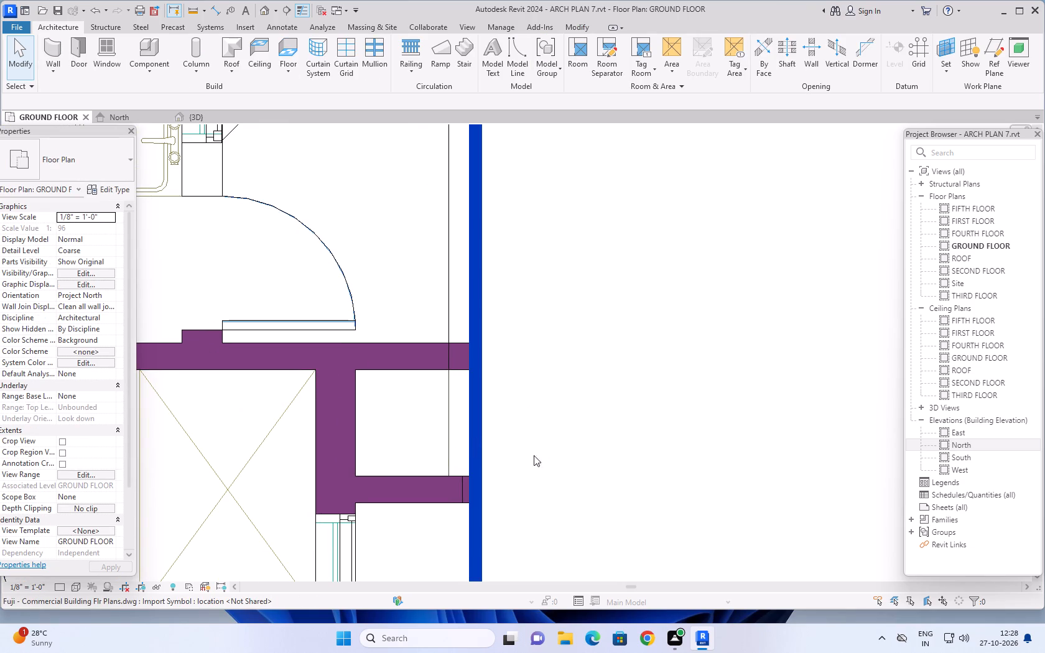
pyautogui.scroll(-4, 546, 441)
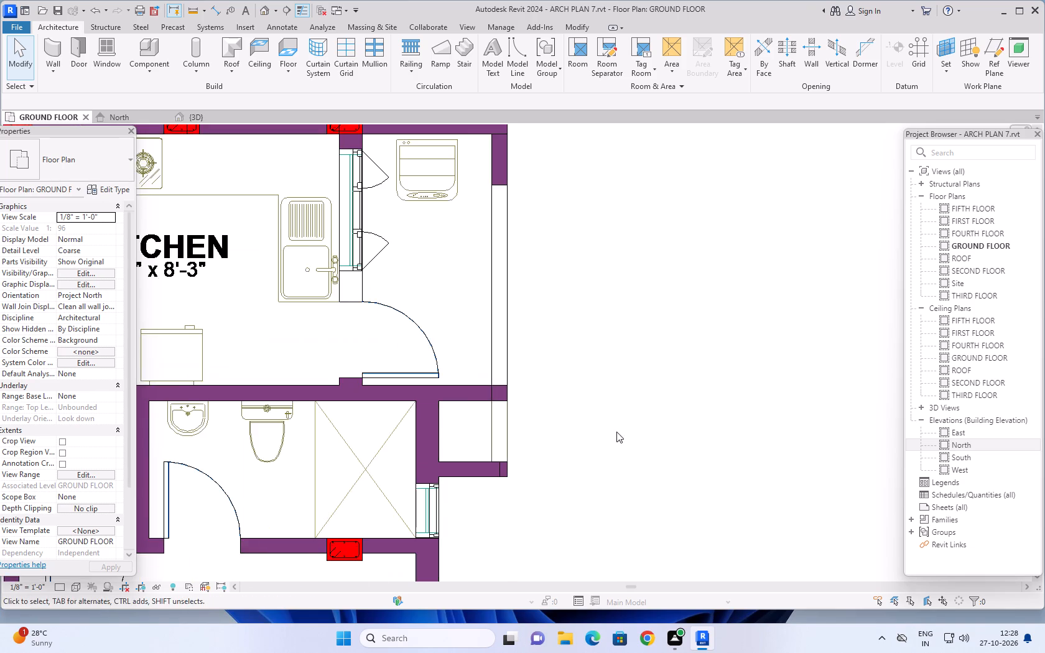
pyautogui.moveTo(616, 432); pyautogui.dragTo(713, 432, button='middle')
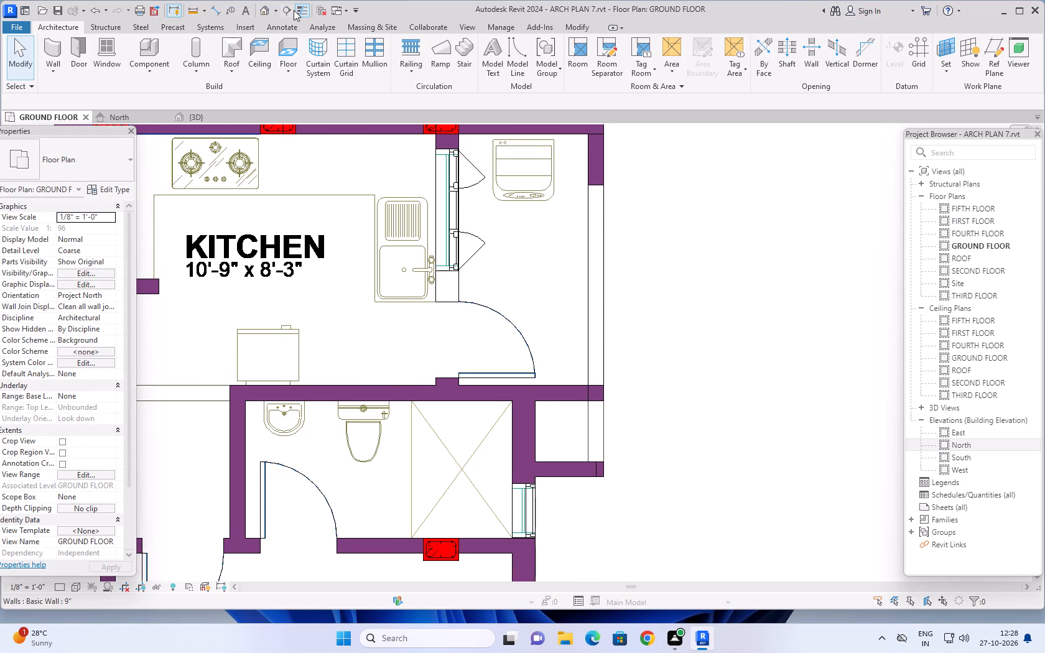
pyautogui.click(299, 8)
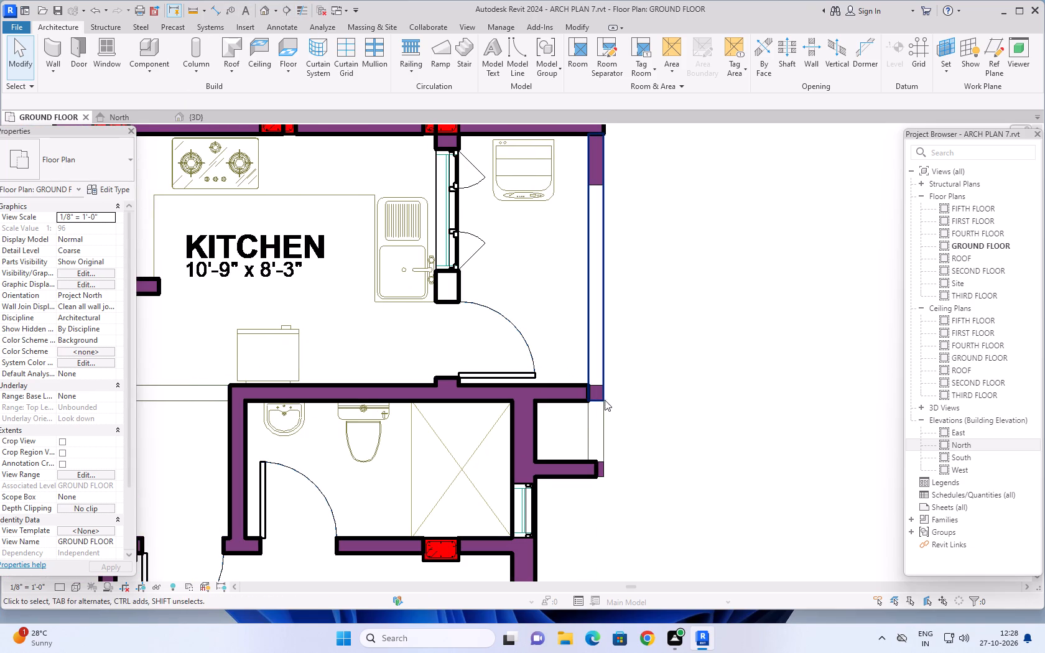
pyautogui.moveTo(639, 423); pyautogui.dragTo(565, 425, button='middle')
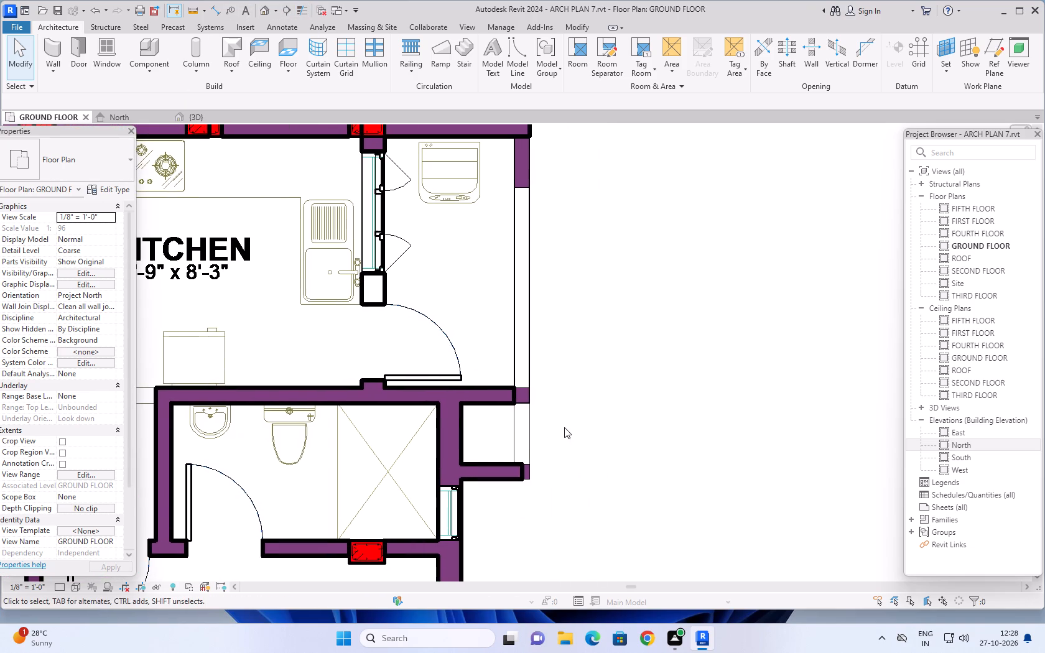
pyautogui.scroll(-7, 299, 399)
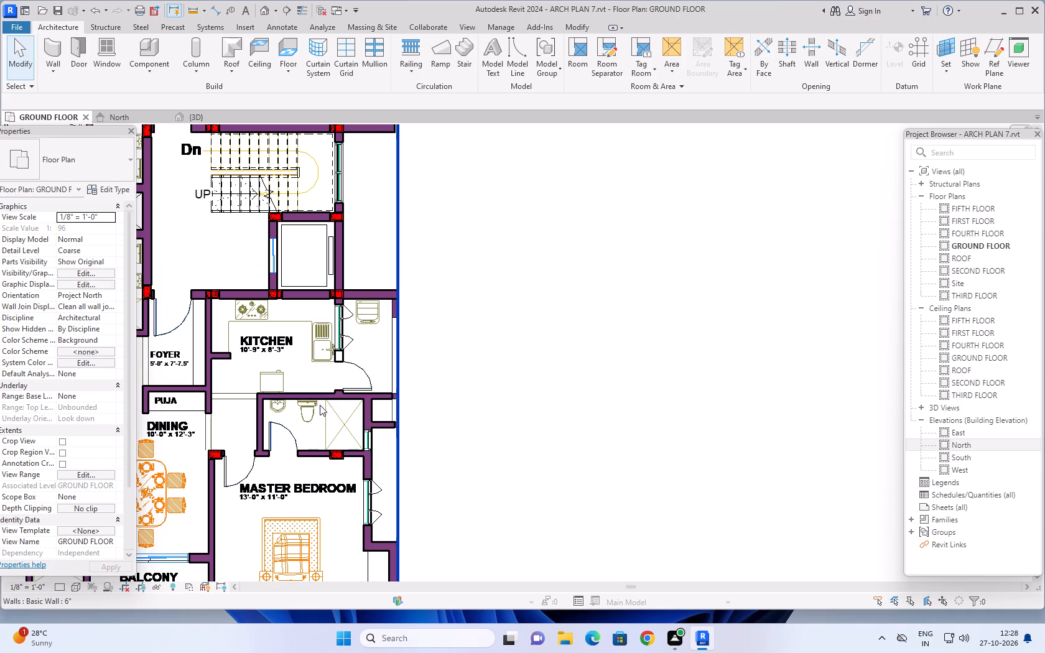
# Set up a new 6" Basic Wall with Base Offset 0' and Top Constraint Up to level: FIRST FLOOR.
pyautogui.click(48, 45)
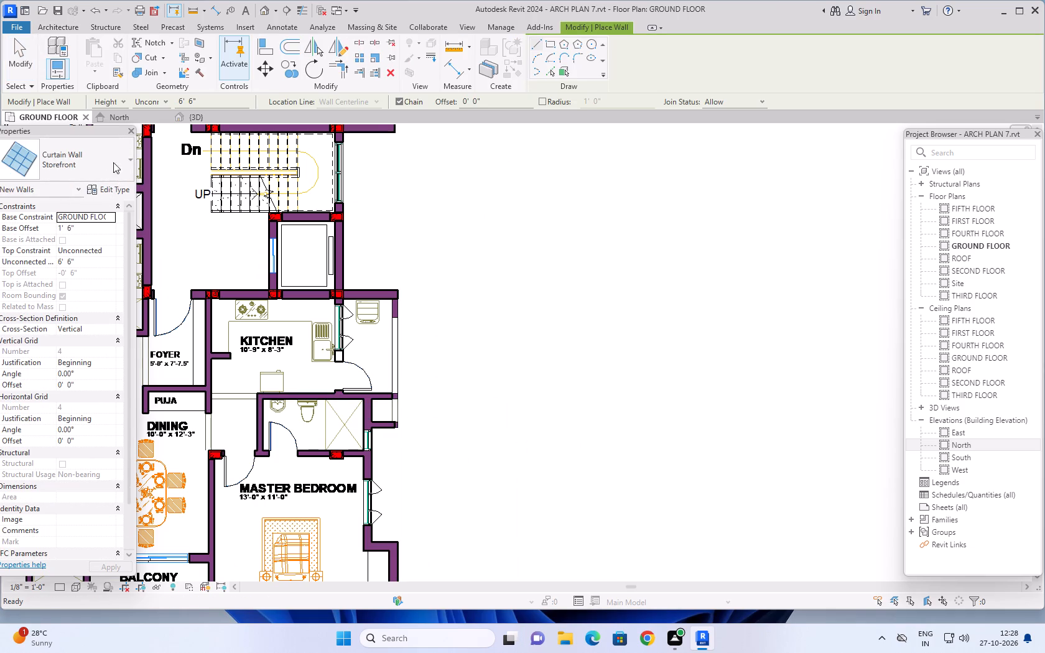
pyautogui.click(128, 160)
pyautogui.scroll(4, 70, 246)
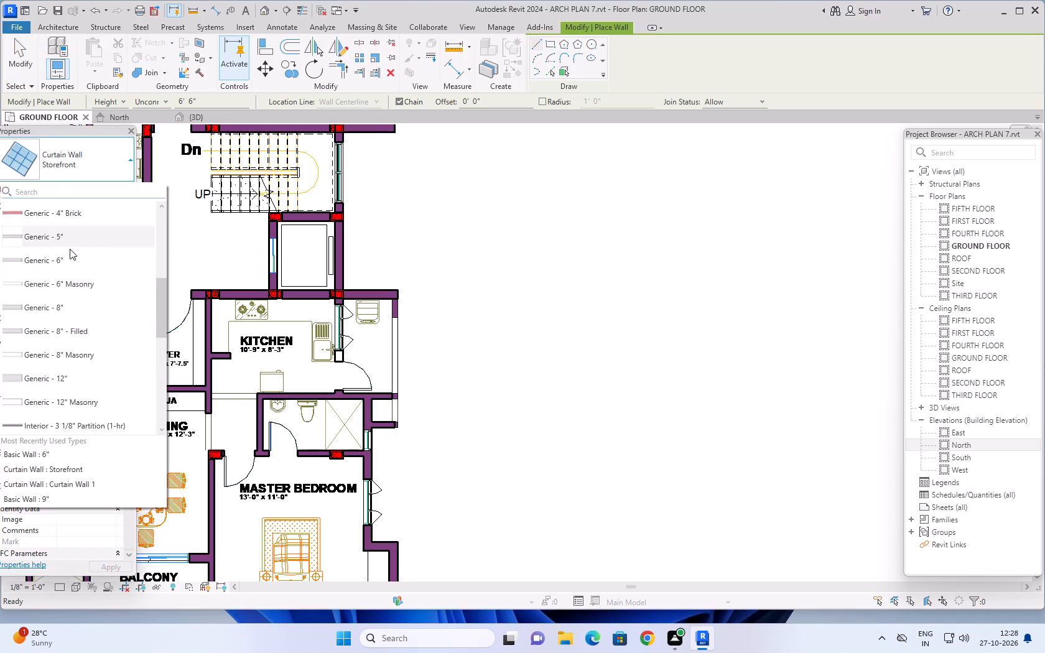
pyautogui.scroll(10, 70, 249)
pyautogui.click(68, 228)
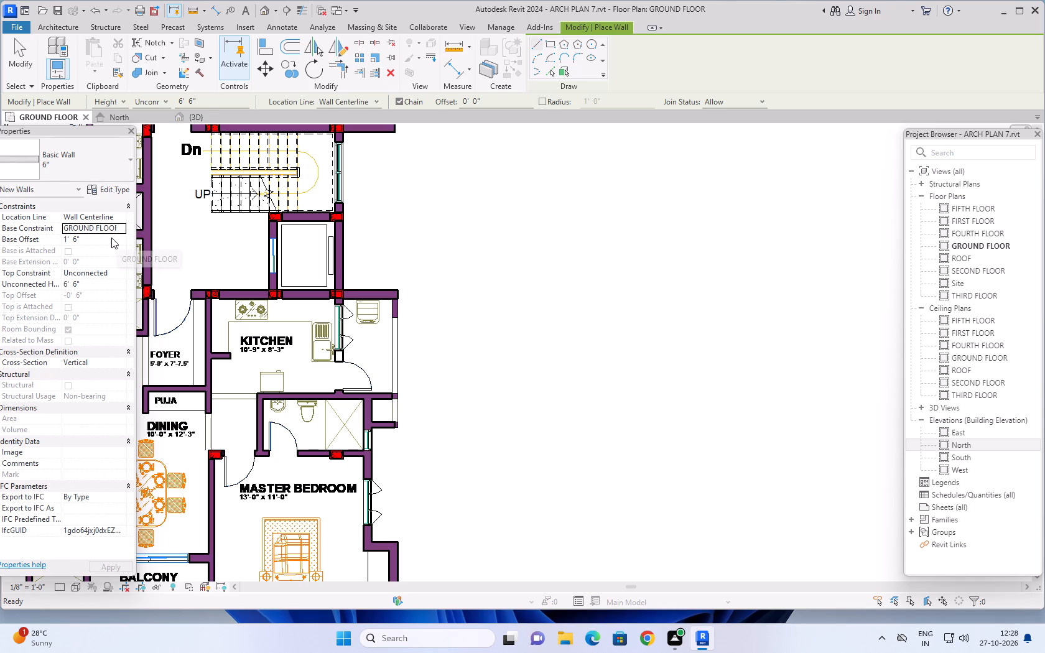
pyautogui.click(111, 238)
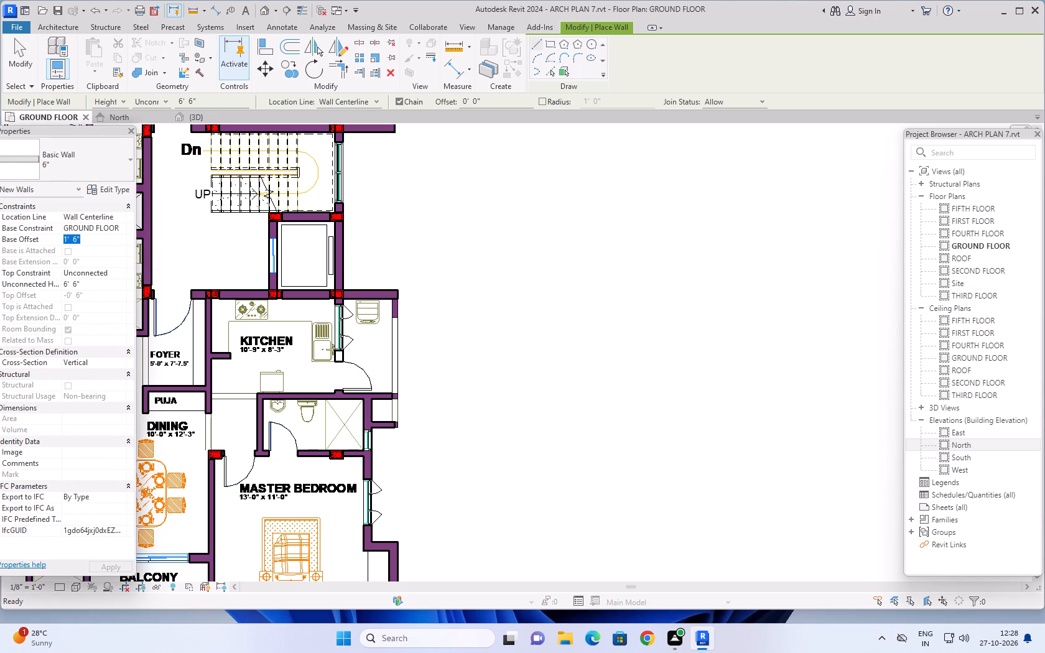
pyautogui.press('0')
pyautogui.press('Return')
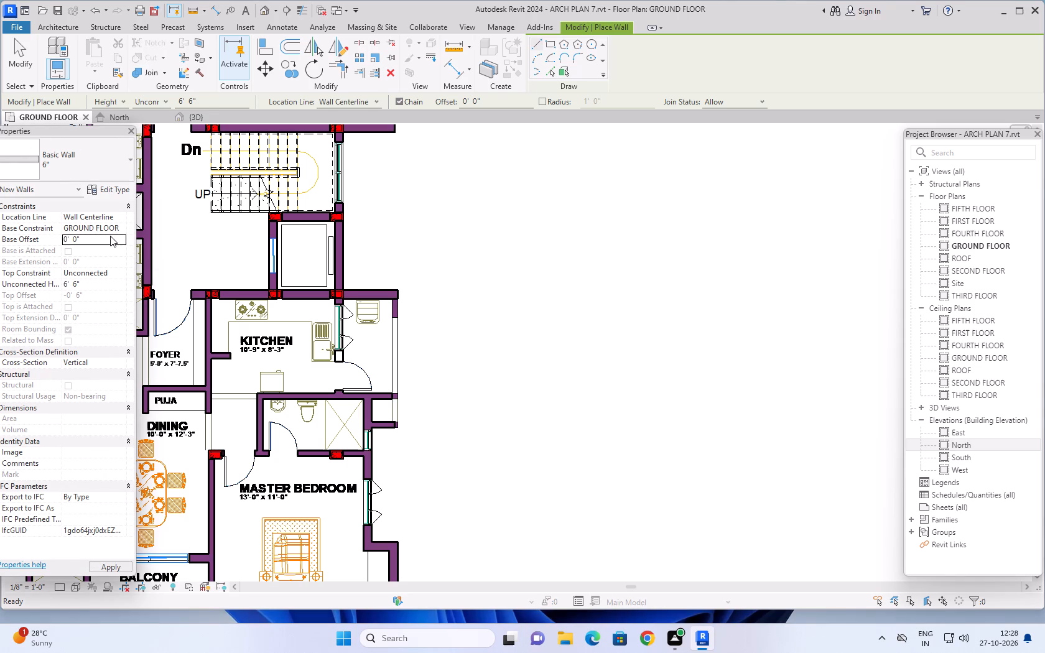
pyautogui.click(119, 272)
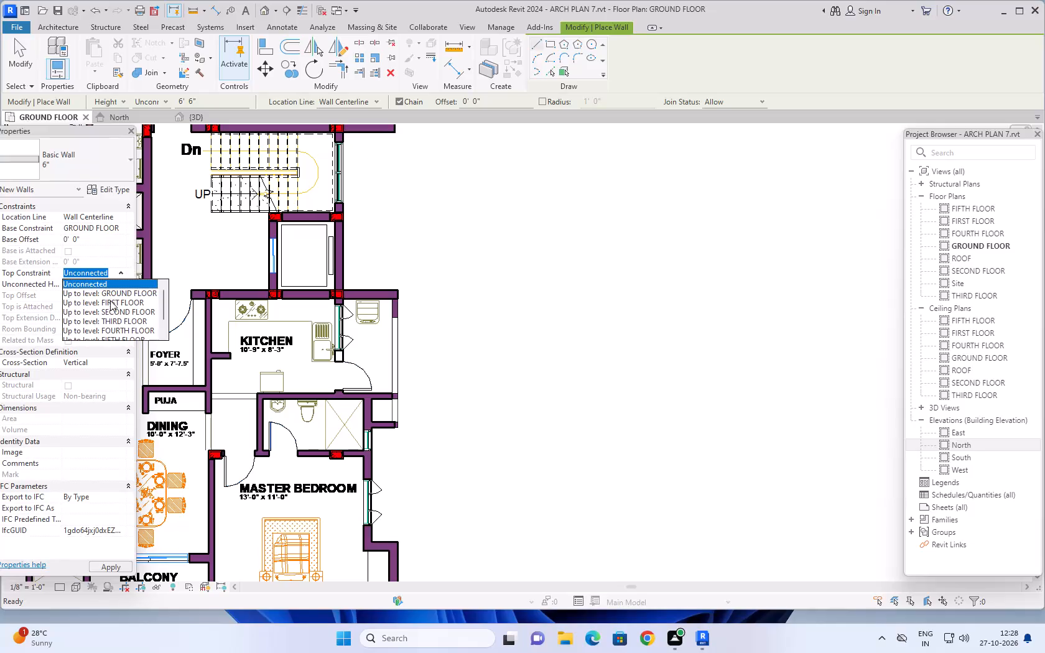
pyautogui.click(110, 303)
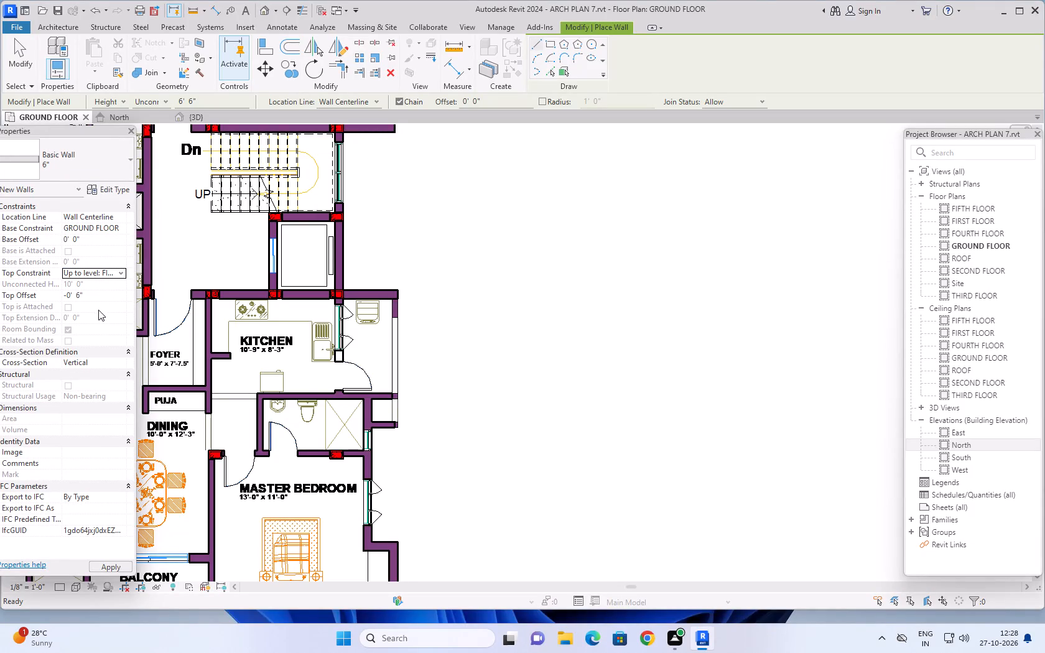
# Restore thin lines and draw the 6" wall about 2' long, located by Finish Face: Exterior, closing the recess beside the southern bathroom.
pyautogui.scroll(15, 392, 407)
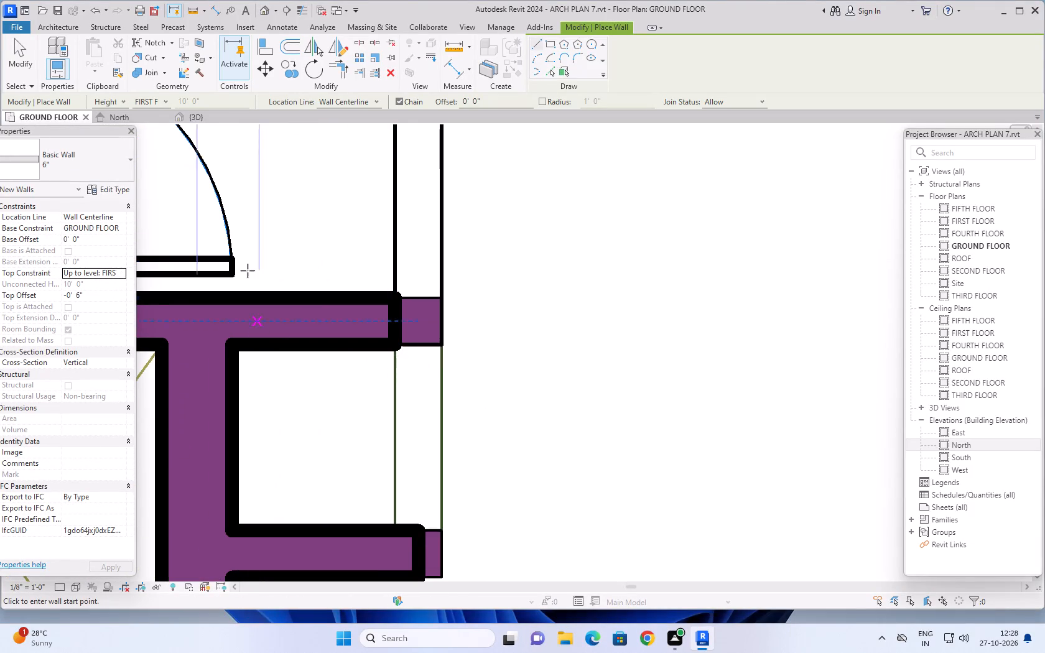
pyautogui.click(300, 9)
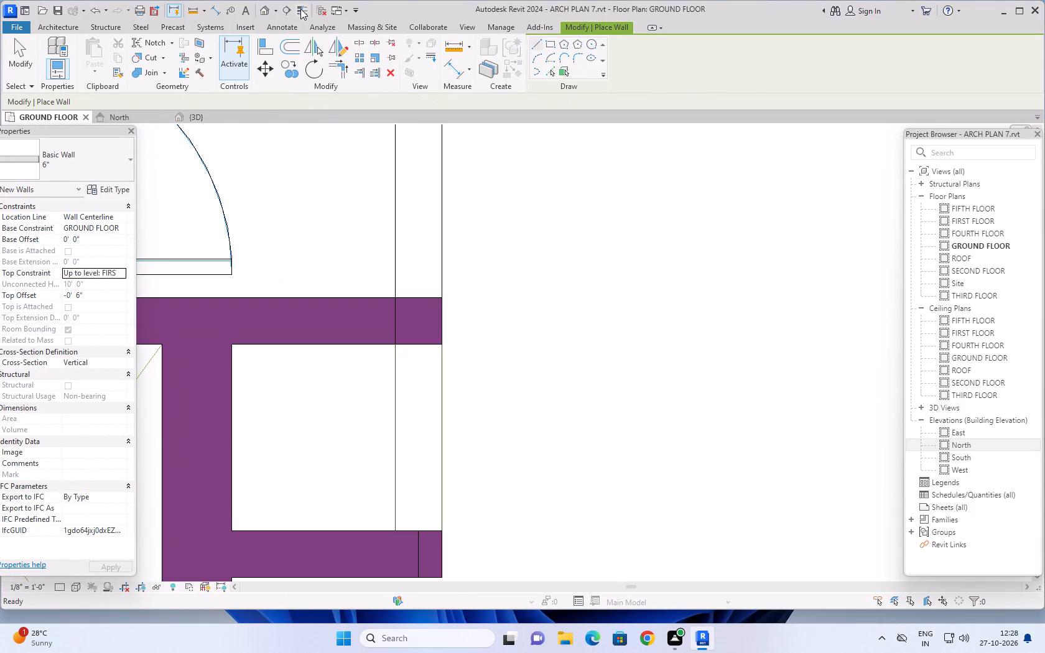
pyautogui.scroll(3, 404, 369)
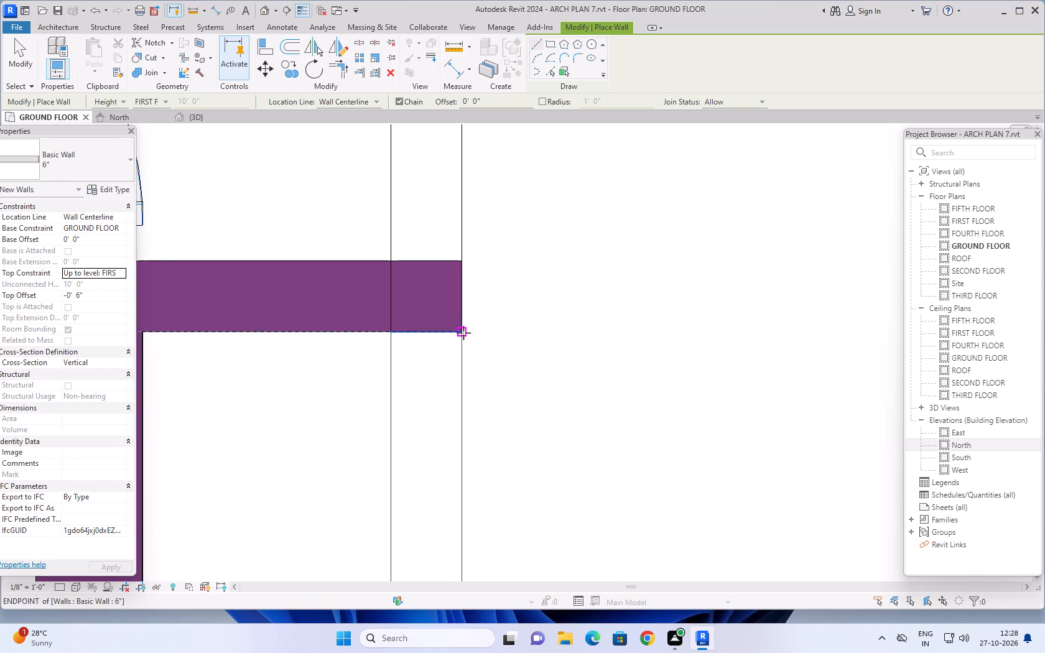
pyautogui.click(463, 333)
pyautogui.scroll(-6, 467, 521)
pyautogui.moveTo(473, 535); pyautogui.dragTo(460, 523, button='middle')
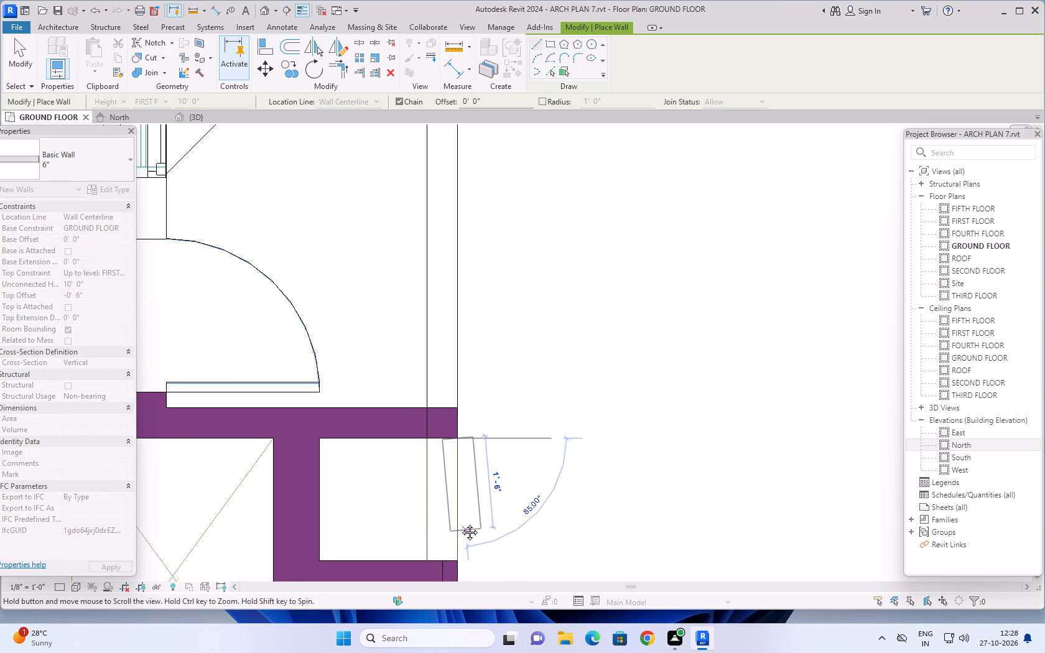
pyautogui.moveTo(460, 523); pyautogui.dragTo(443, 441, button='middle')
pyautogui.press('Escape')
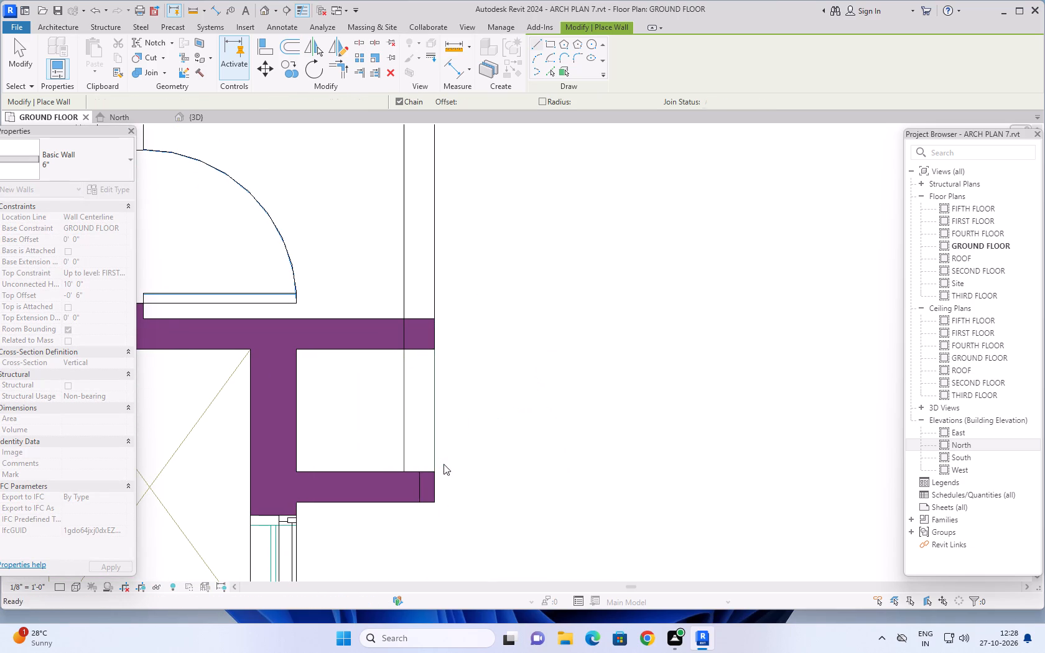
pyautogui.click(119, 220)
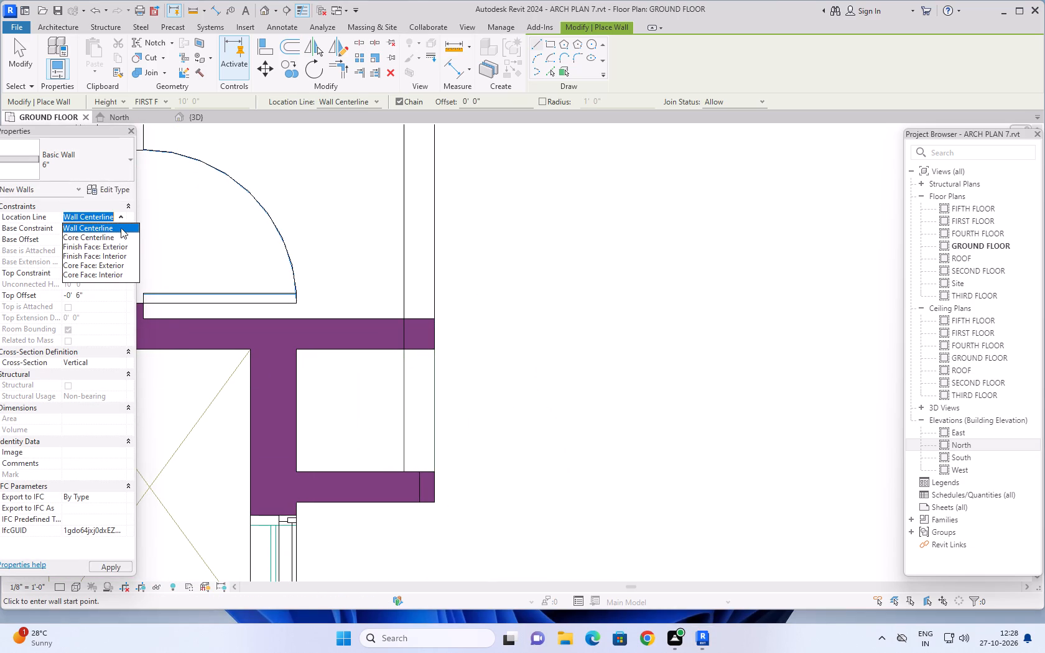
pyautogui.click(112, 246)
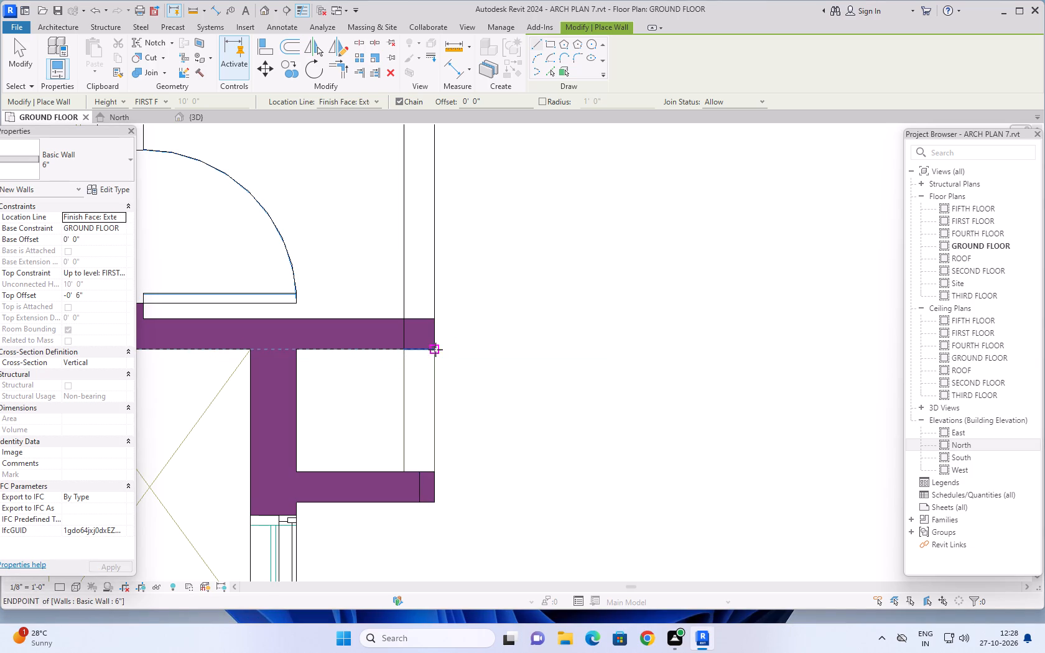
pyautogui.click(435, 350)
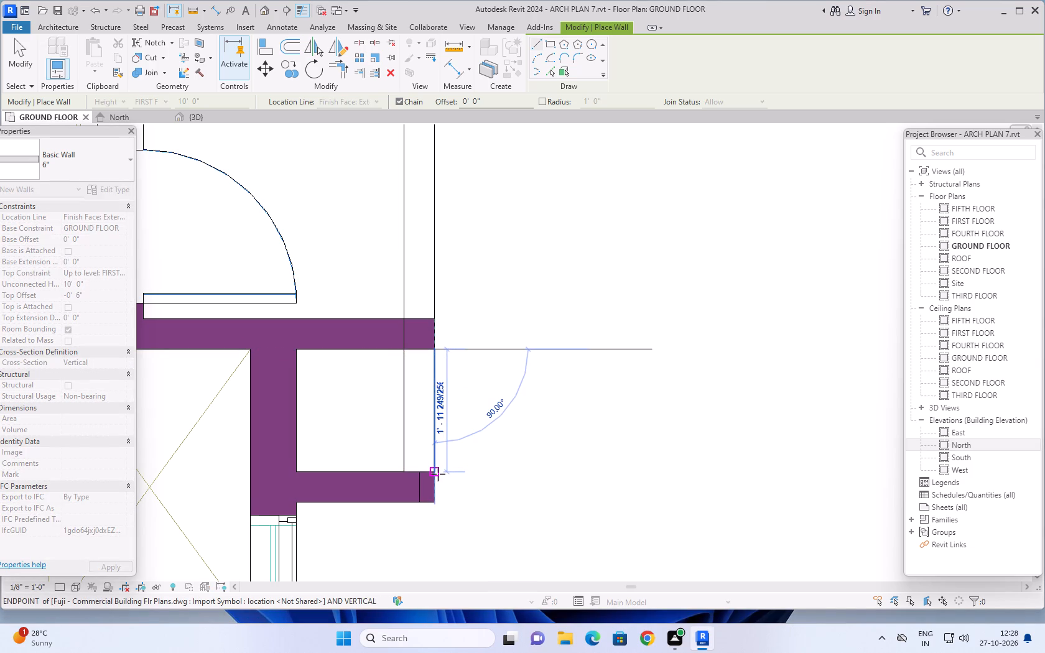
pyautogui.click(438, 475)
pyautogui.press('Escape')
# Shorten the northern flat's low 6" utility wall to end at the wall between kitchen and bathroom.
pyautogui.scroll(-7, 600, 390)
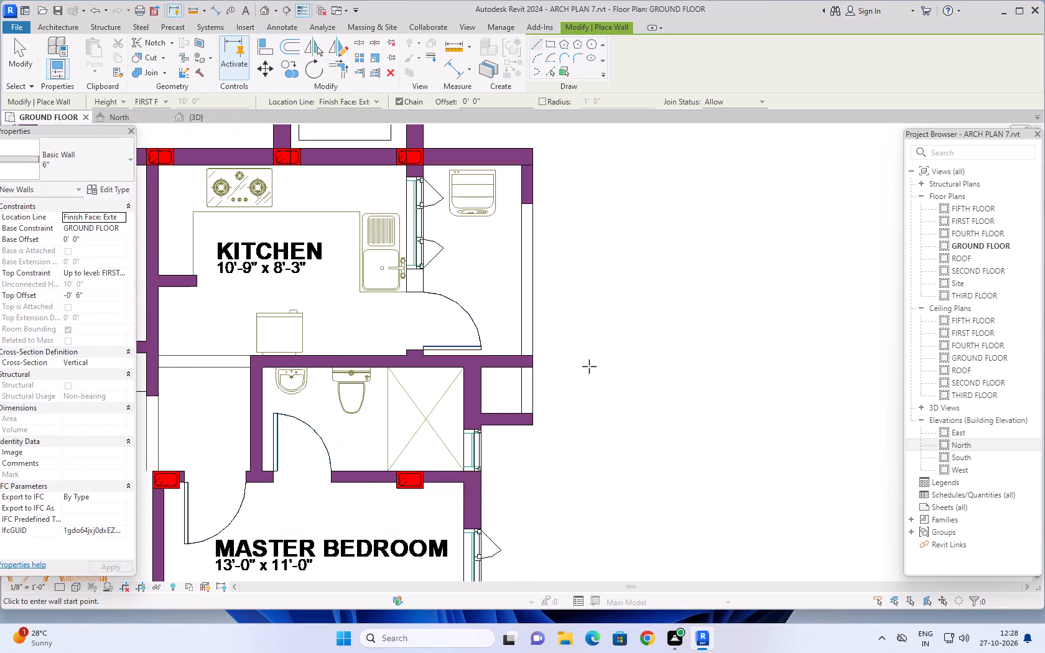
pyautogui.scroll(-9, 641, 359)
pyautogui.moveTo(697, 264); pyautogui.dragTo(656, 361, button='middle')
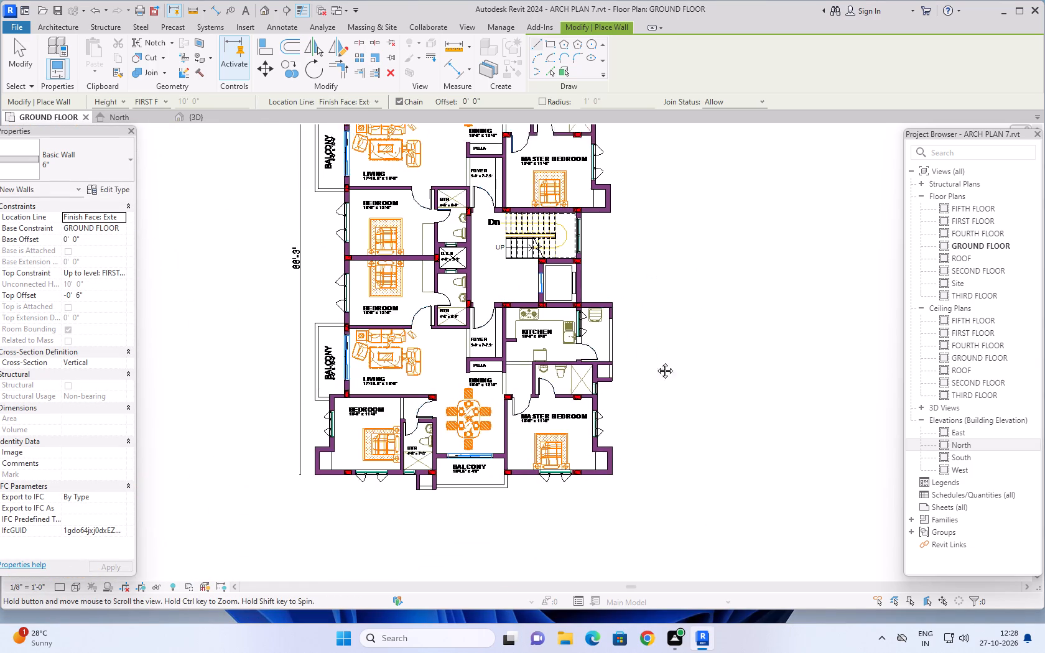
pyautogui.moveTo(656, 361); pyautogui.dragTo(602, 476, button='middle')
pyautogui.moveTo(624, 317); pyautogui.dragTo(594, 433, button='middle')
pyautogui.scroll(8, 535, 413)
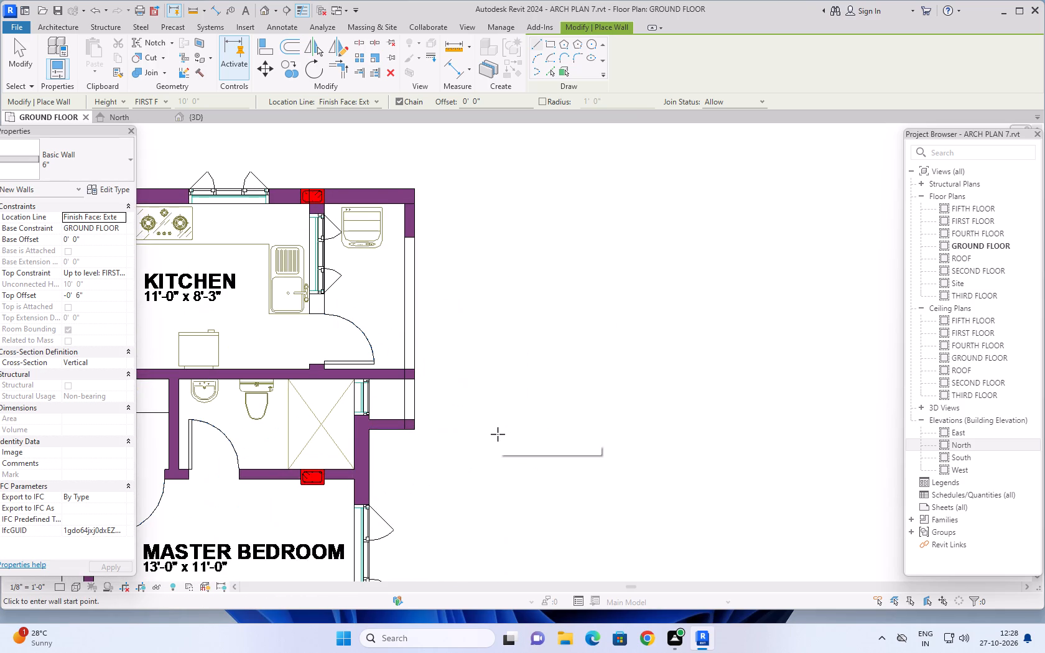
pyautogui.press('Escape')
pyautogui.press('Escape')
pyautogui.click(407, 343)
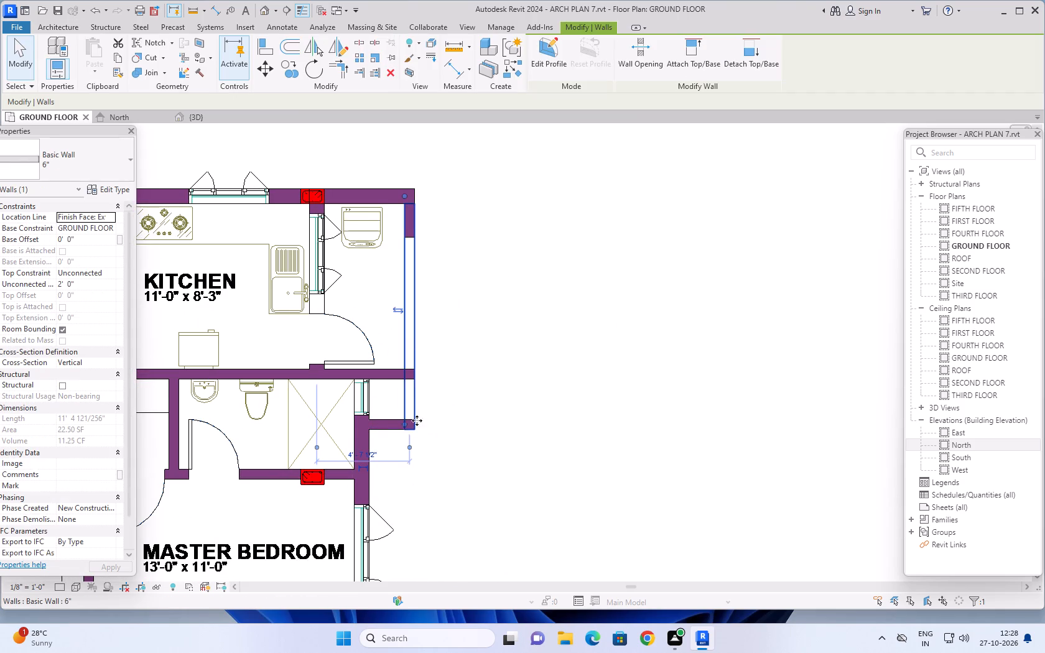
pyautogui.scroll(5, 406, 455)
pyautogui.moveTo(402, 394); pyautogui.dragTo(402, 392)
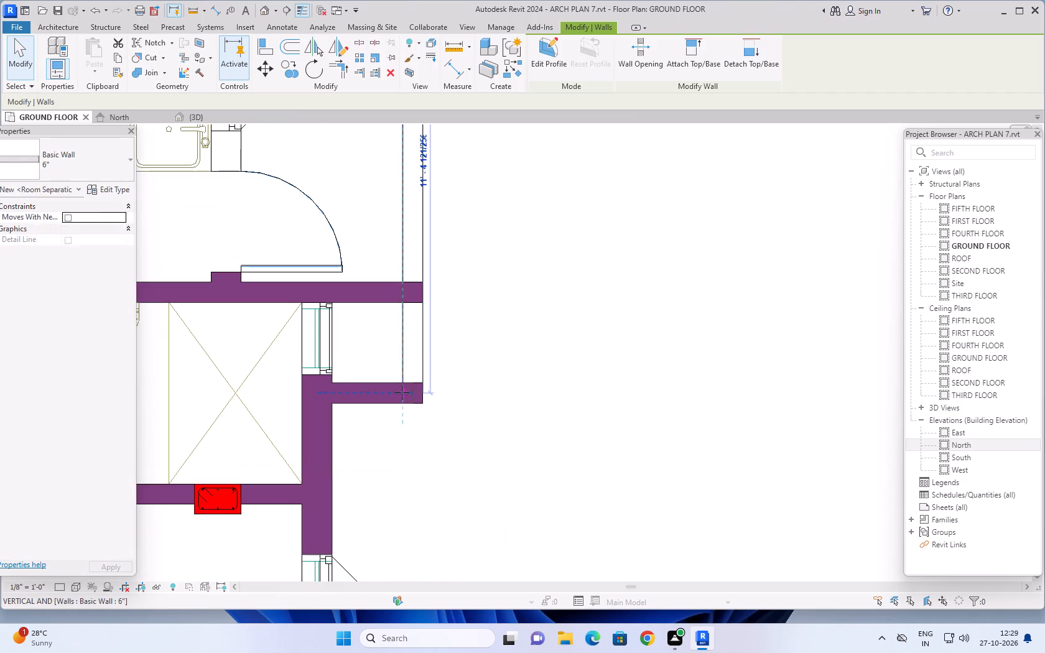
pyautogui.moveTo(402, 392); pyautogui.dragTo(401, 284)
pyautogui.scroll(-2, 498, 340)
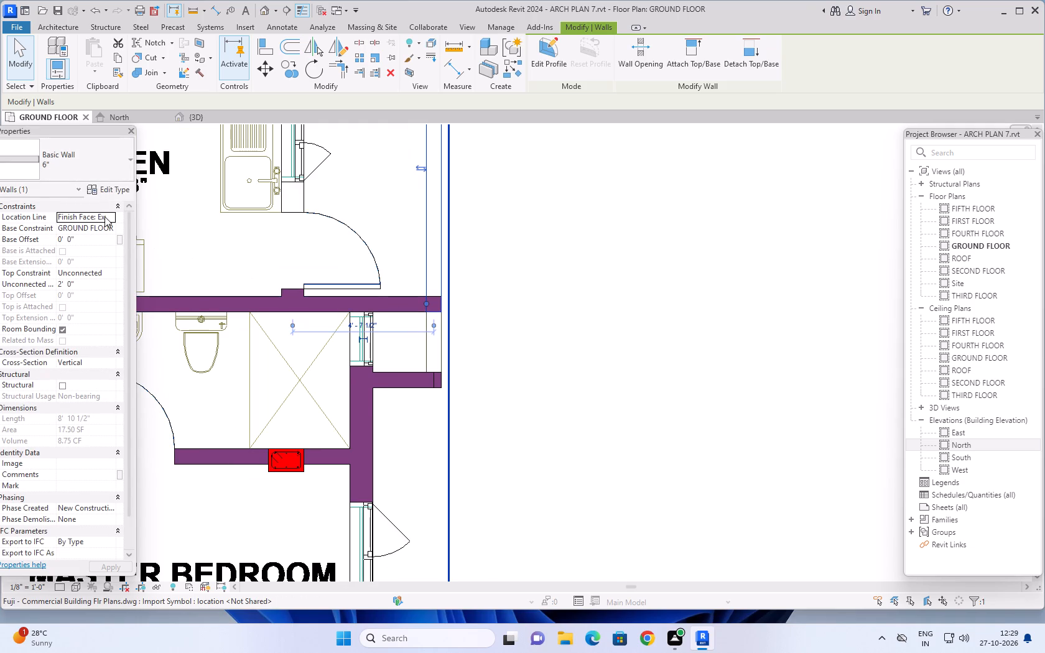
# Draw a full-height 6" Basic Wall, located by Finish Face: Exterior, closing the recess beside the northern flat's bathroom.
pyautogui.click(55, 26)
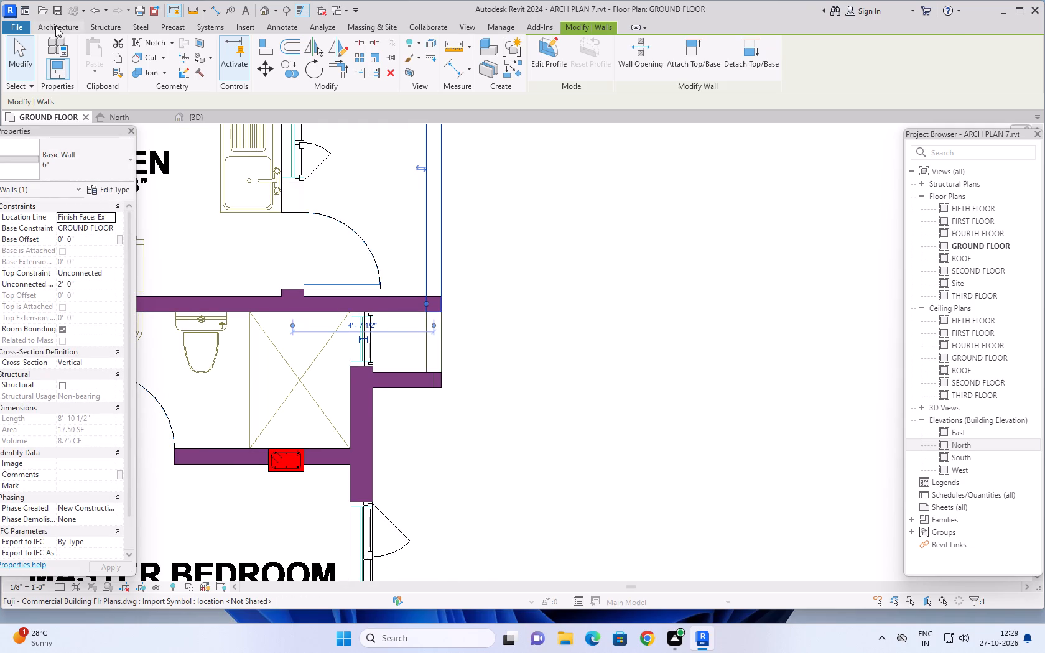
pyautogui.click(46, 46)
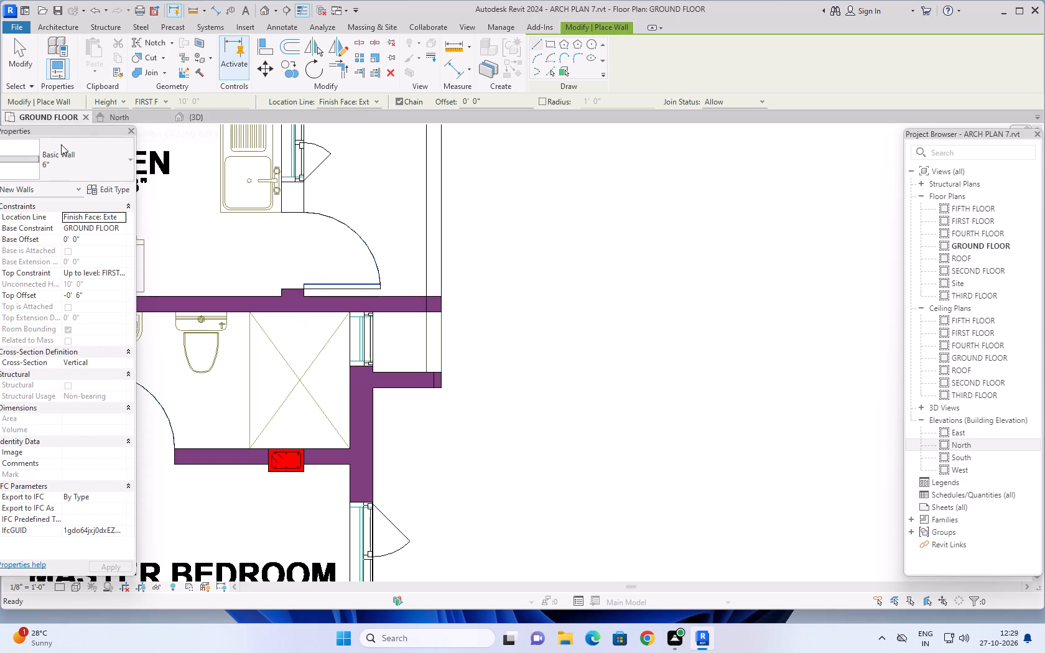
pyautogui.scroll(2, 404, 327)
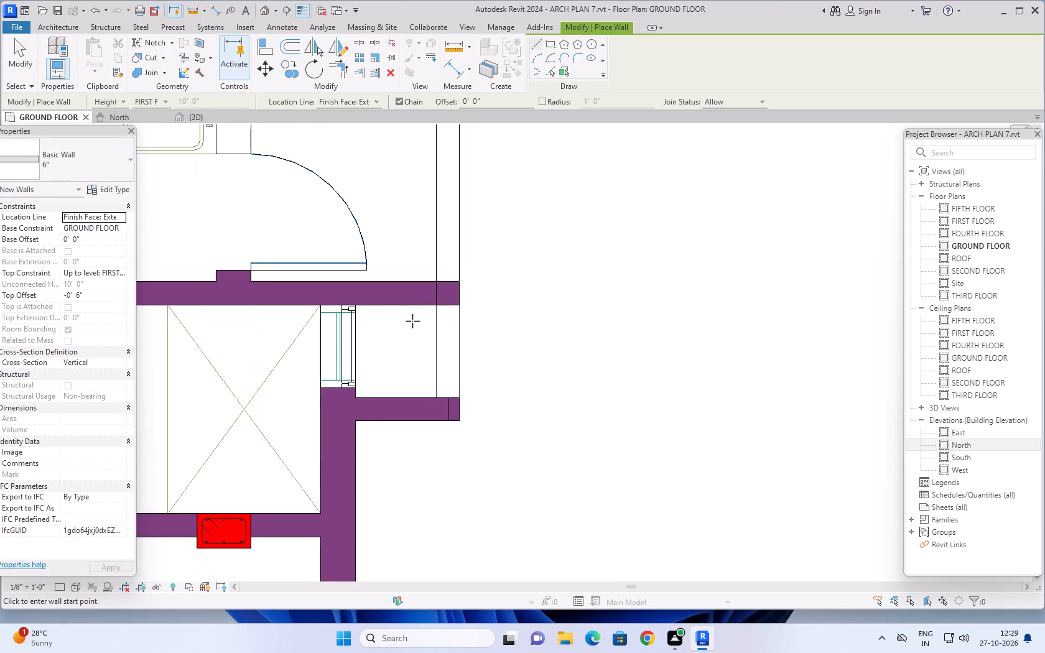
pyautogui.scroll(2, 412, 321)
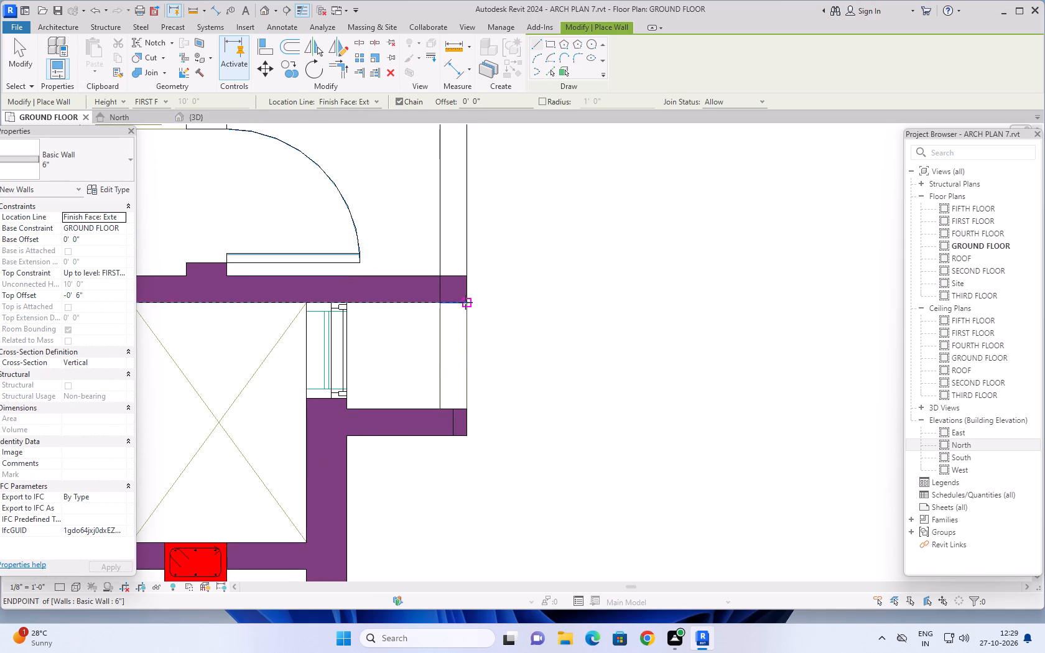
pyautogui.click(465, 302)
pyautogui.click(466, 412)
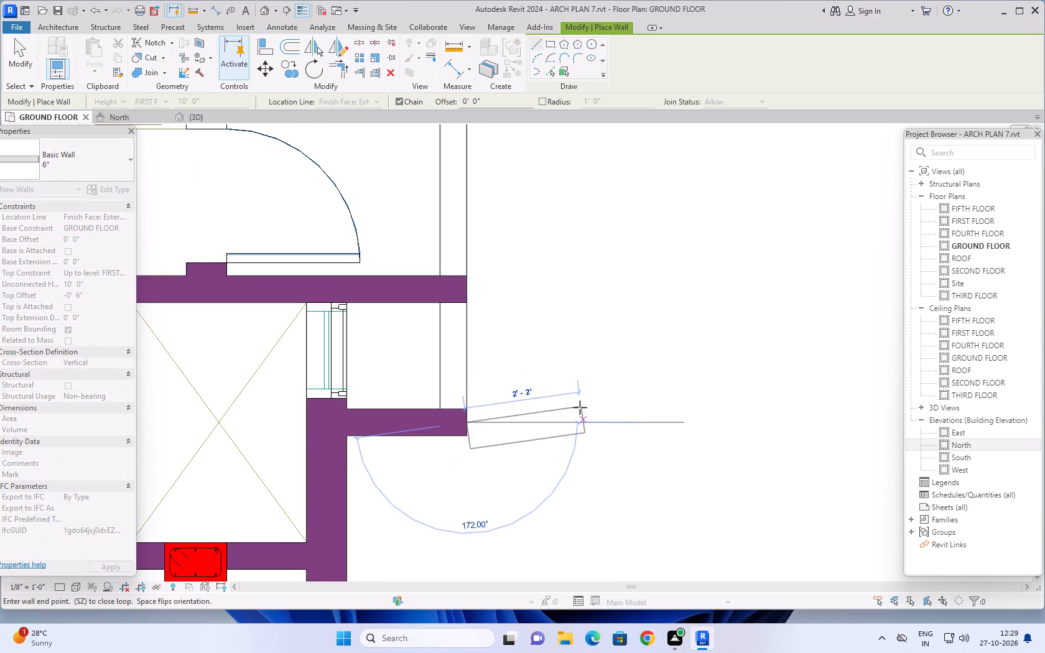
pyautogui.press('Escape')
pyautogui.scroll(-12, 580, 407)
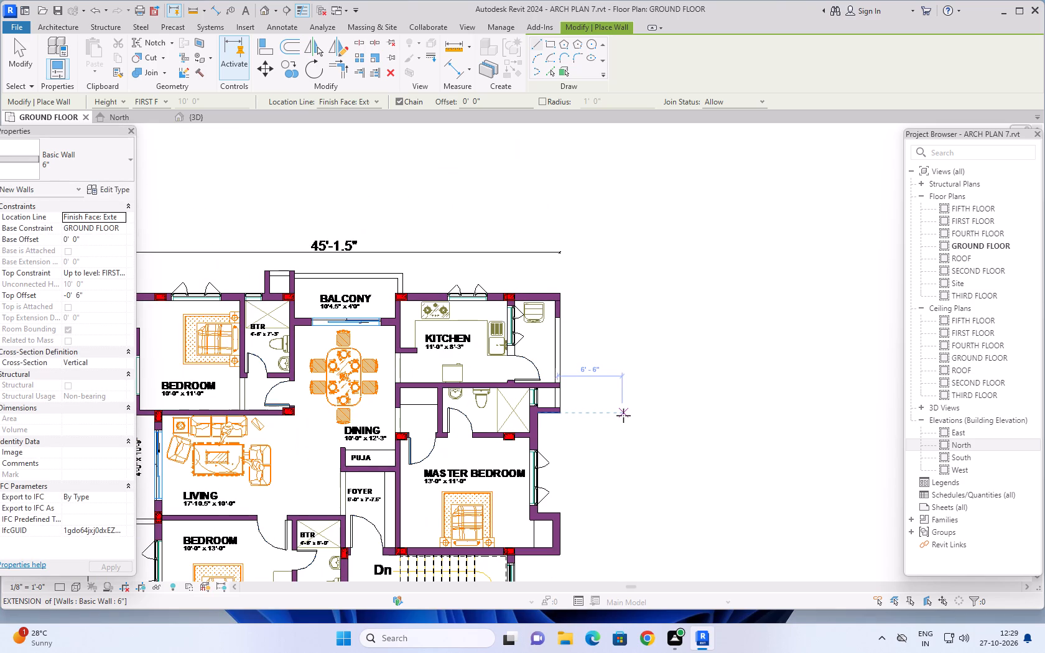
pyautogui.press('Escape')
# Inspect the ground-floor model in the {3D} view from several sides, checking the utility walls and closed bathroom-side recesses.
pyautogui.scroll(-2, 620, 420)
pyautogui.moveTo(615, 433); pyautogui.dragTo(583, 453, button='middle')
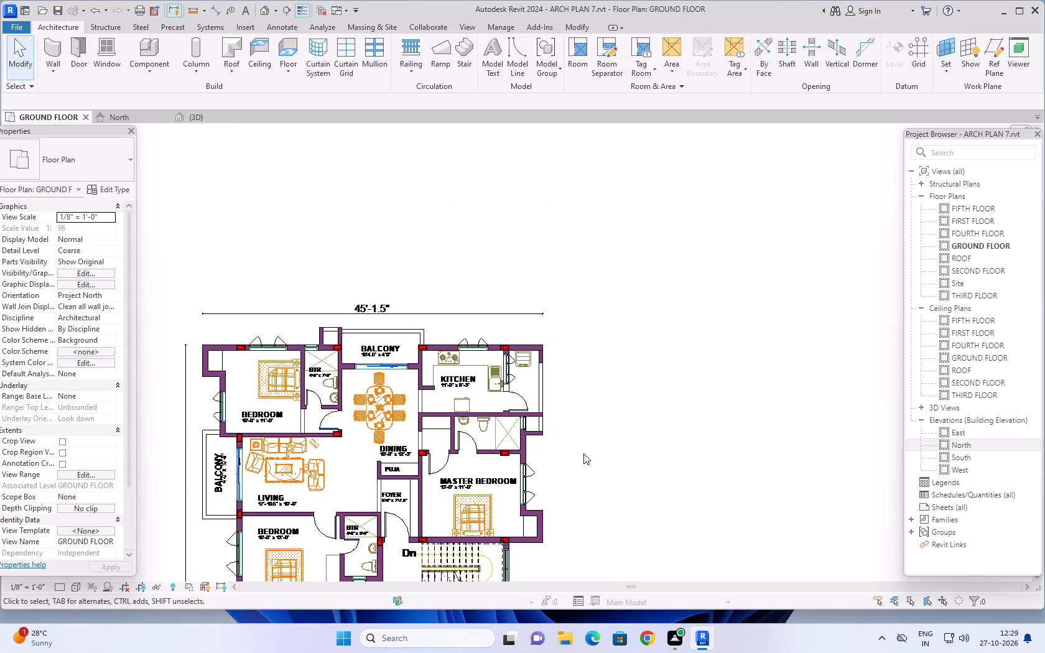
pyautogui.keyDown('shift'); pyautogui.moveTo(607, 466); pyautogui.dragTo(534, 481, button='middle'); pyautogui.keyUp('shift')
pyautogui.moveTo(526, 462); pyautogui.dragTo(560, 427, button='middle')
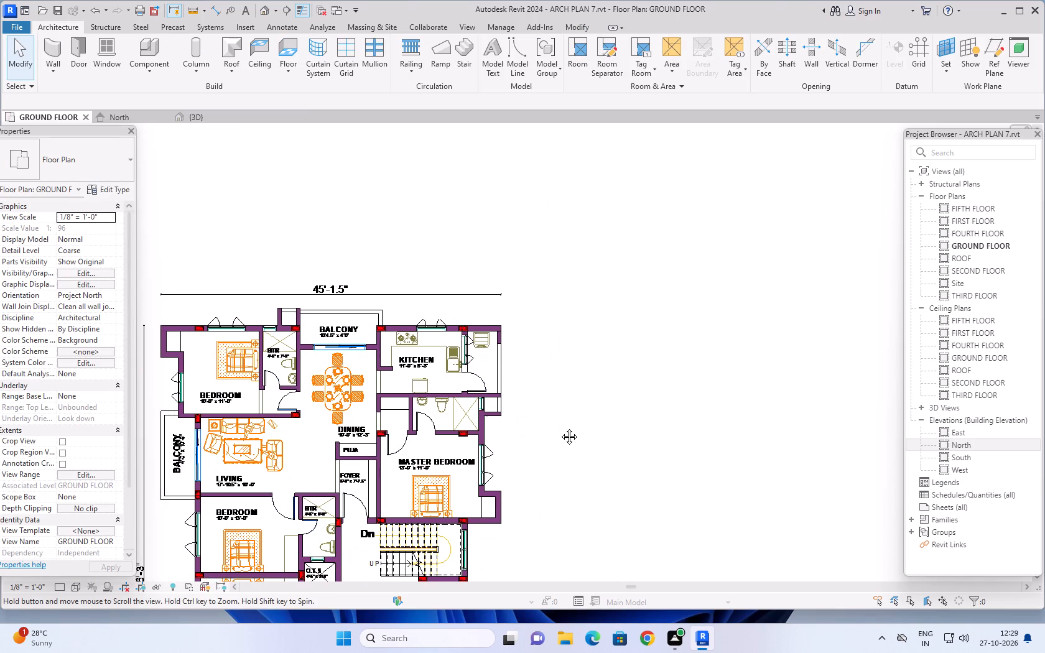
pyautogui.moveTo(560, 427); pyautogui.dragTo(565, 427, button='middle')
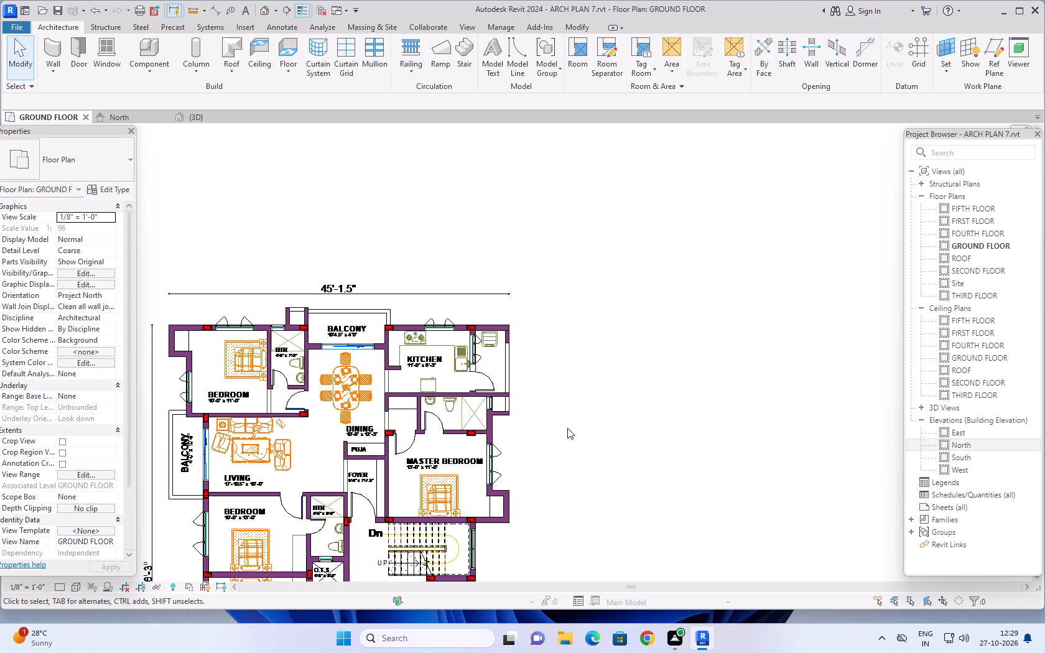
pyautogui.scroll(-1, 567, 428)
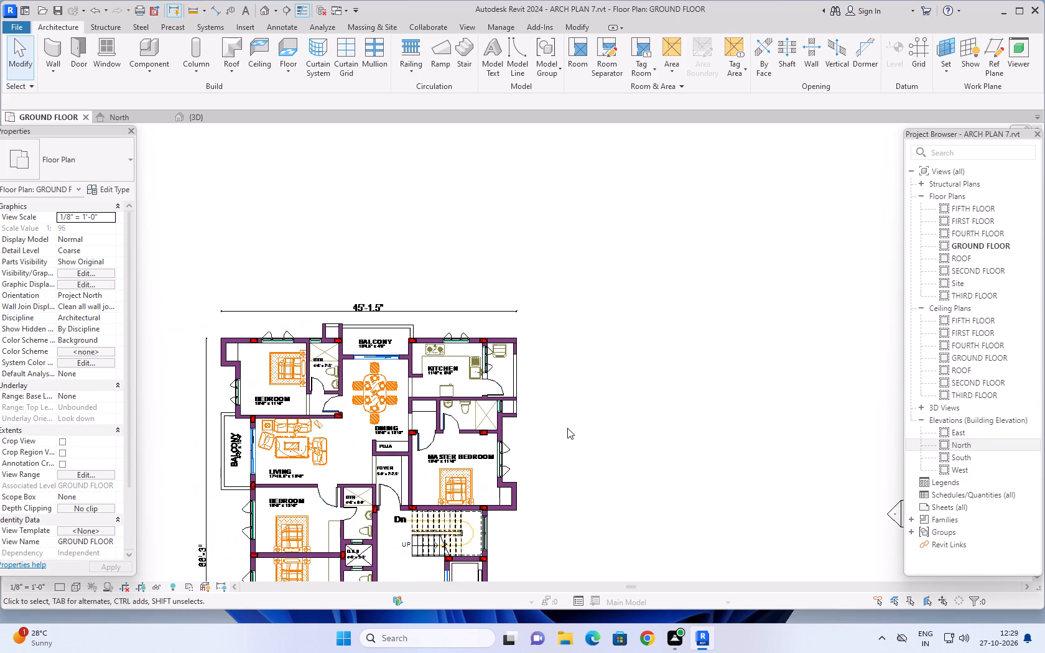
pyautogui.scroll(-1, 567, 428)
pyautogui.moveTo(567, 433); pyautogui.dragTo(588, 419, button='middle')
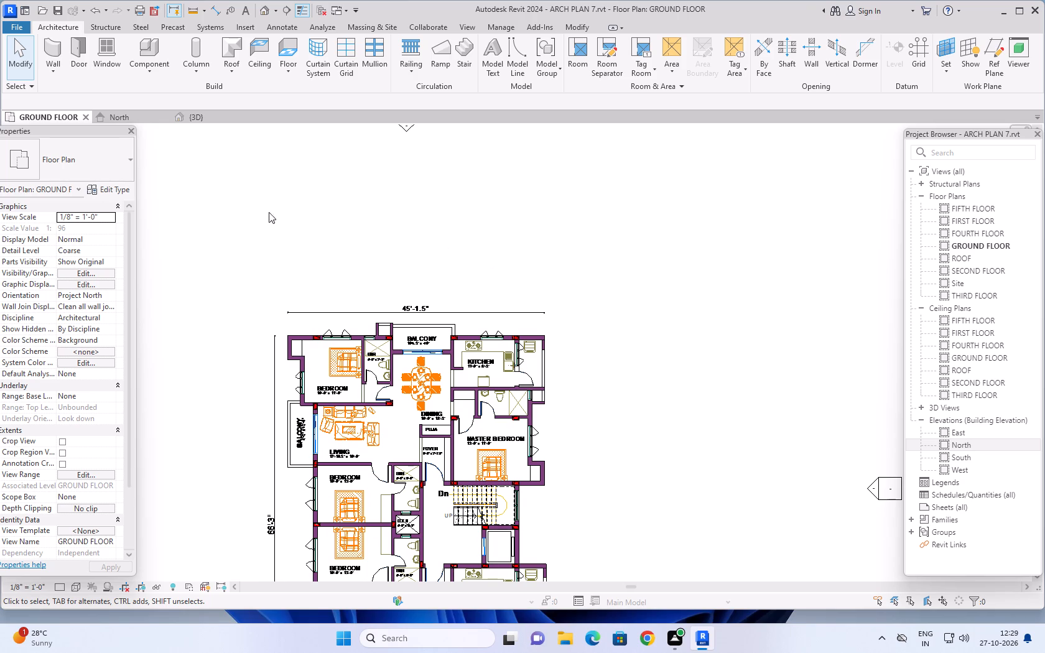
pyautogui.click(192, 116)
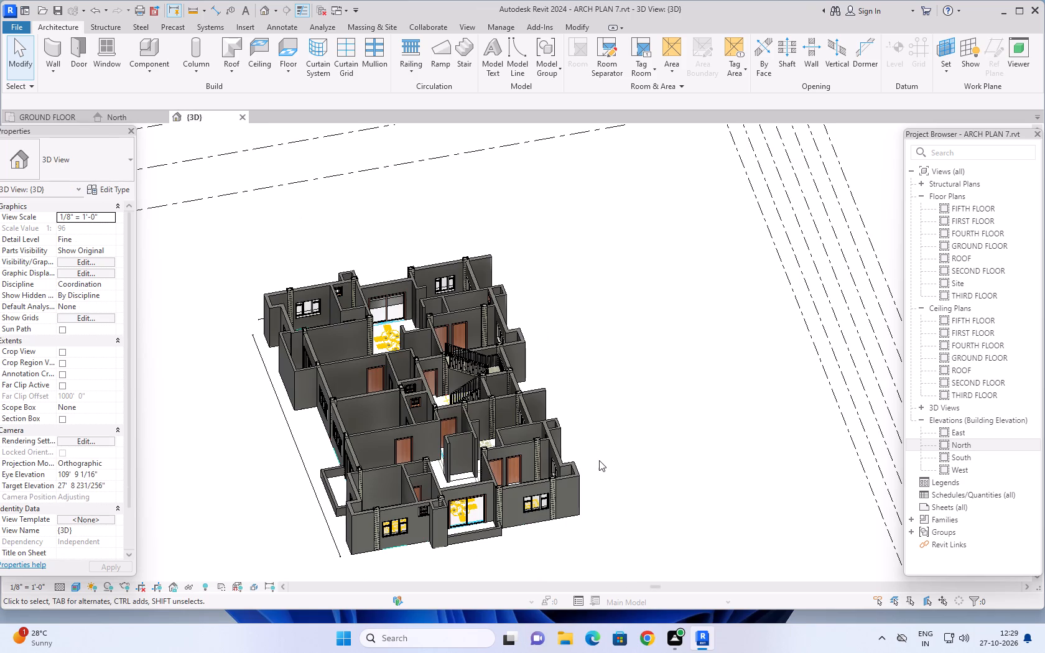
pyautogui.keyDown('shift'); pyautogui.moveTo(629, 452); pyautogui.dragTo(379, 476, button='middle'); pyautogui.keyUp('shift')
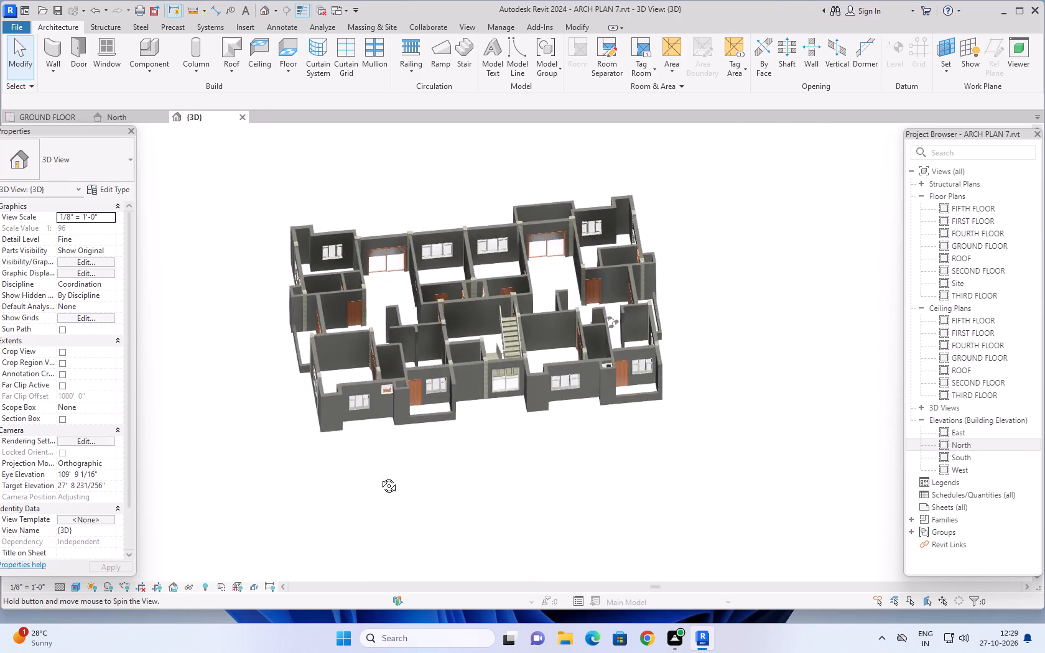
pyautogui.keyDown('shift'); pyautogui.moveTo(379, 476); pyautogui.dragTo(364, 442, button='middle'); pyautogui.keyUp('shift')
pyautogui.scroll(2, 471, 424)
pyautogui.keyDown('shift'); pyautogui.moveTo(450, 443); pyautogui.dragTo(473, 425, button='middle'); pyautogui.keyUp('shift')
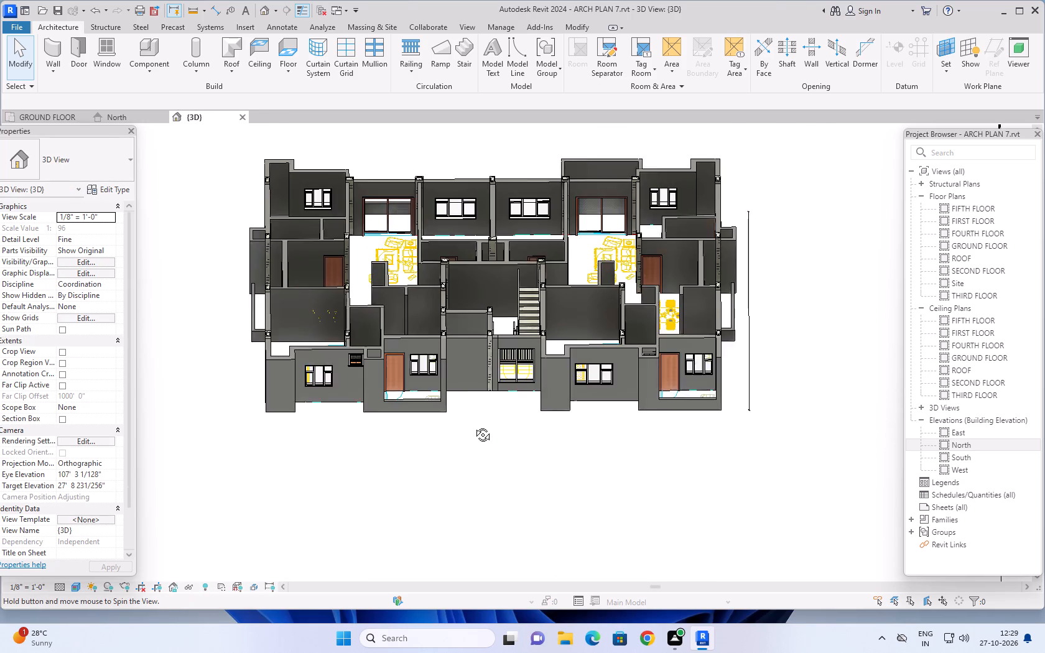
pyautogui.keyDown('shift'); pyautogui.moveTo(473, 425); pyautogui.dragTo(517, 422, button='middle'); pyautogui.keyUp('shift')
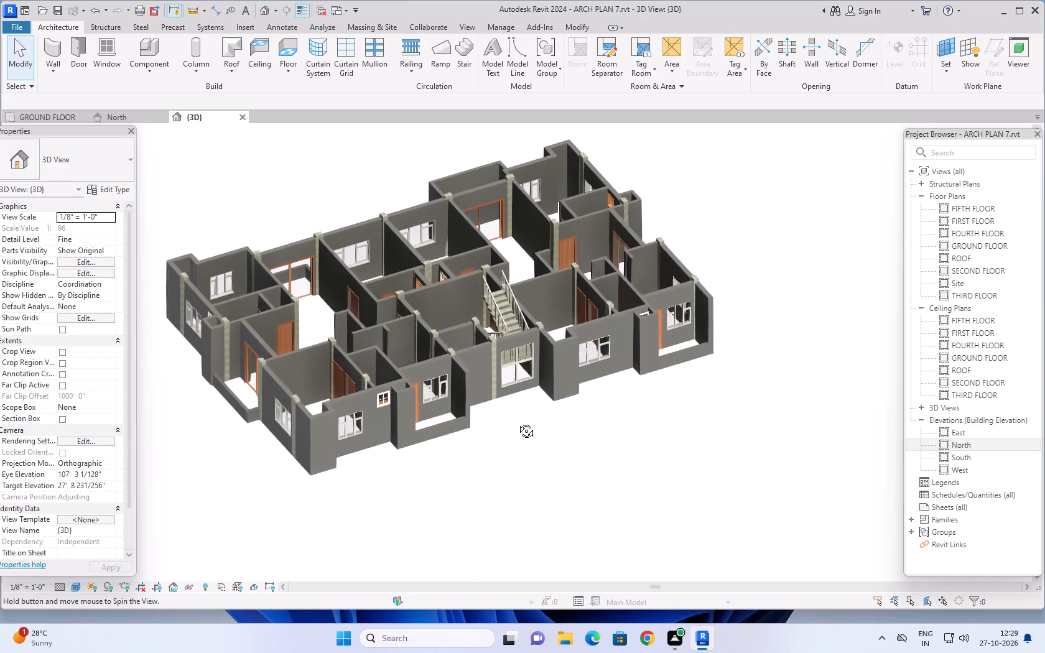
pyautogui.keyDown('shift'); pyautogui.moveTo(517, 422); pyautogui.dragTo(276, 455, button='middle'); pyautogui.keyUp('shift')
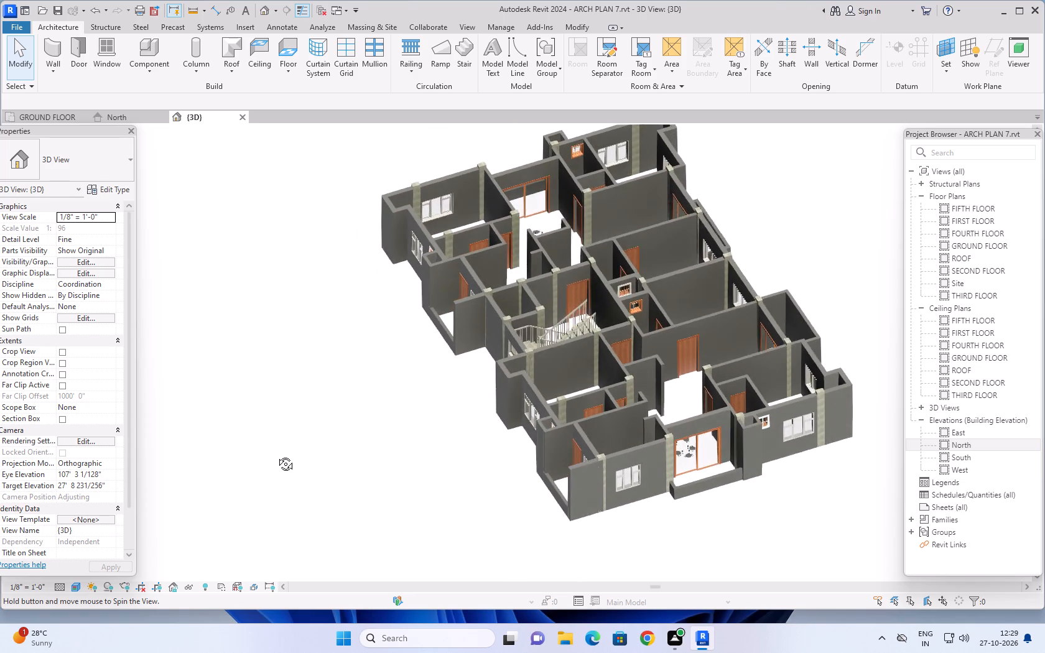
pyautogui.keyDown('shift'); pyautogui.moveTo(276, 455); pyautogui.dragTo(334, 511, button='middle'); pyautogui.keyUp('shift')
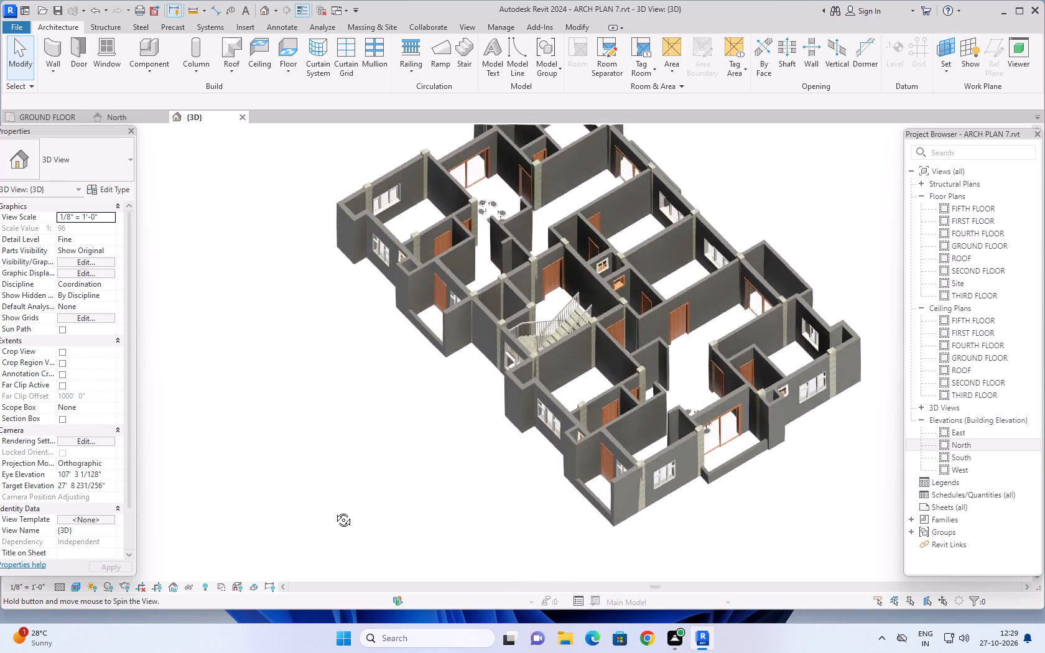
pyautogui.keyDown('shift'); pyautogui.moveTo(334, 511); pyautogui.dragTo(646, 511, button='middle'); pyautogui.keyUp('shift')
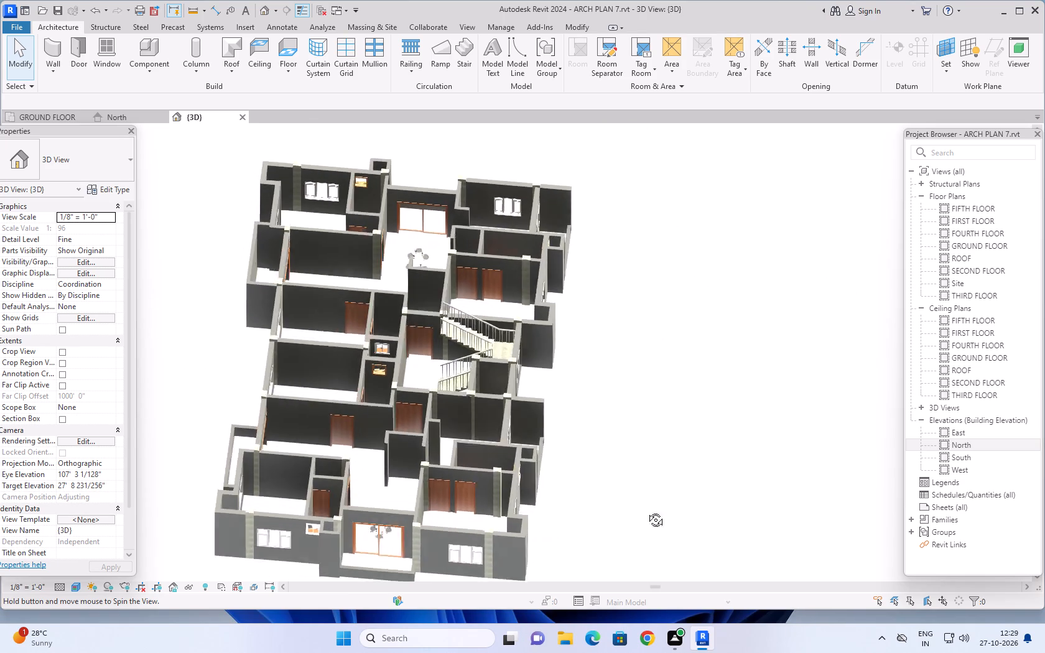
pyautogui.keyDown('shift'); pyautogui.moveTo(646, 511); pyautogui.dragTo(636, 515, button='middle'); pyautogui.keyUp('shift')
pyautogui.moveTo(629, 463); pyautogui.dragTo(737, 417, button='middle')
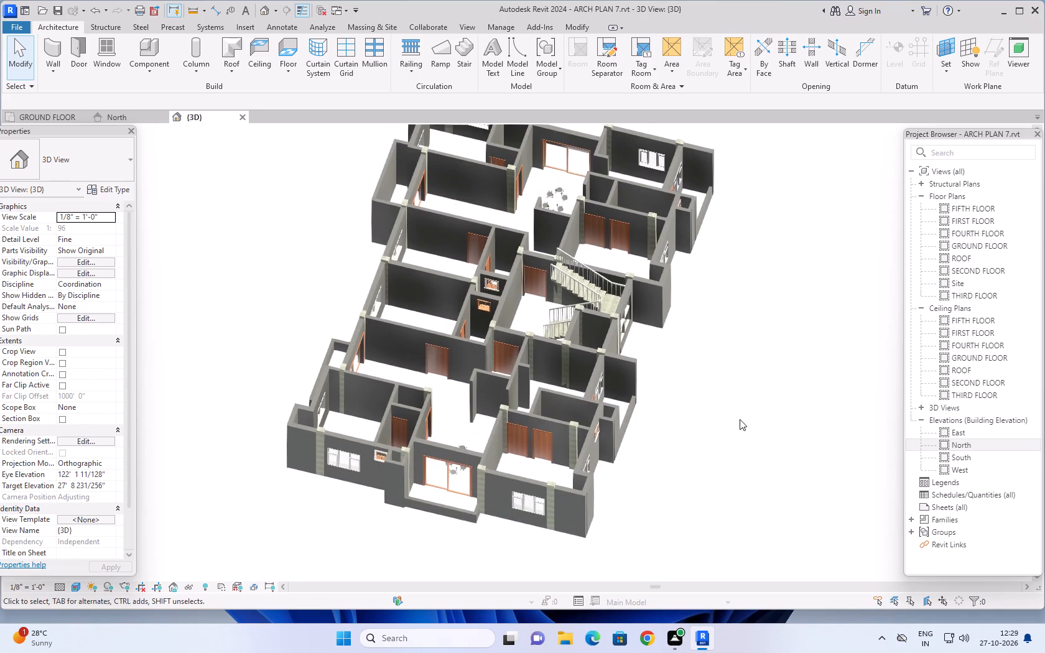
pyautogui.keyDown('shift'); pyautogui.moveTo(740, 423); pyautogui.dragTo(699, 473, button='middle'); pyautogui.keyUp('shift')
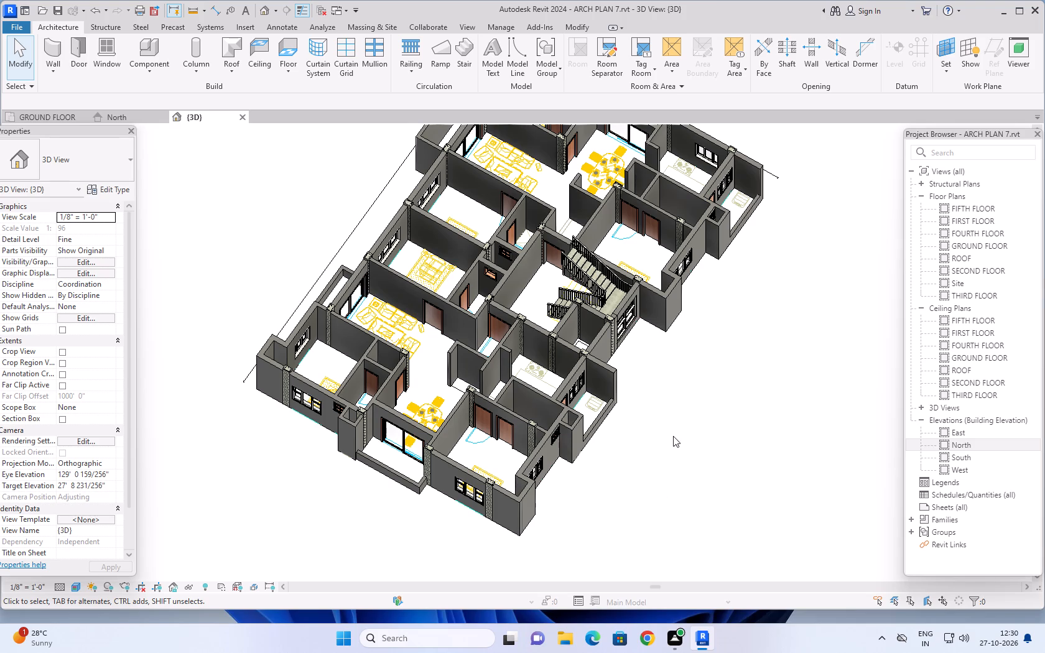
pyautogui.scroll(-1, 672, 436)
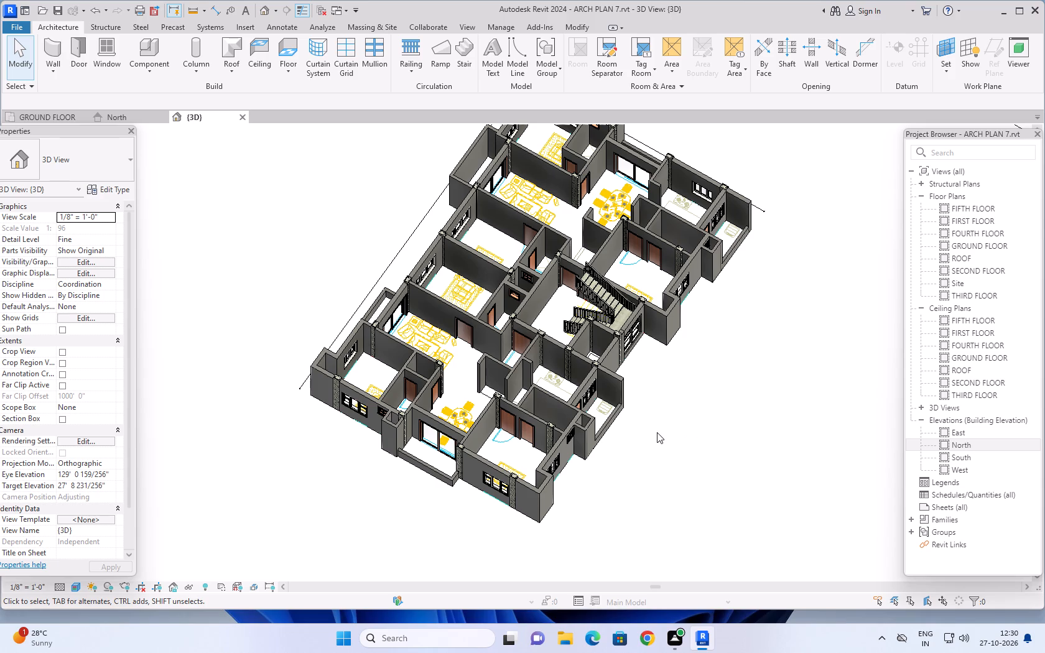
pyautogui.scroll(-1, 657, 439)
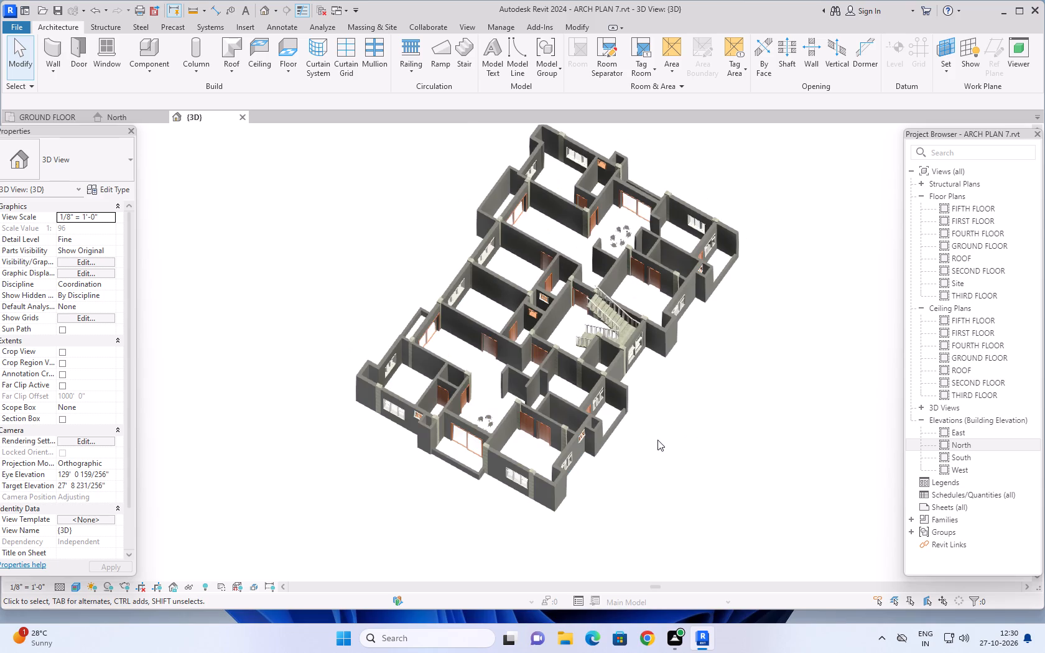
pyautogui.moveTo(683, 419); pyautogui.dragTo(682, 429, button='middle')
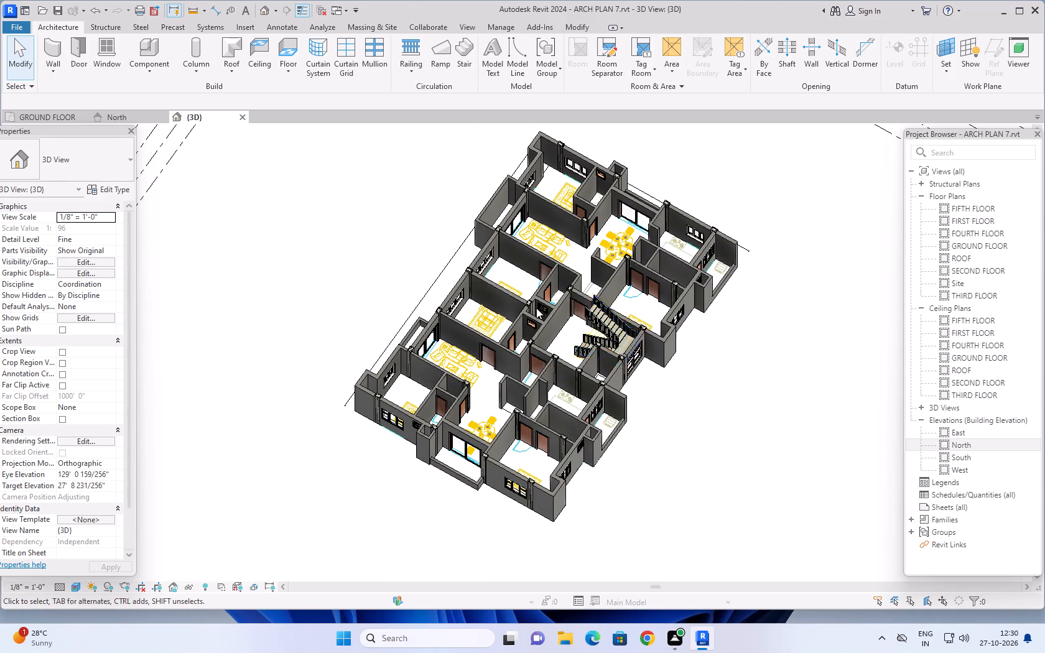
# In the GROUND FLOOR plan, start a railing path using Glass Panel - Bottom Fill with a base offset of 2'.
pyautogui.click(51, 118)
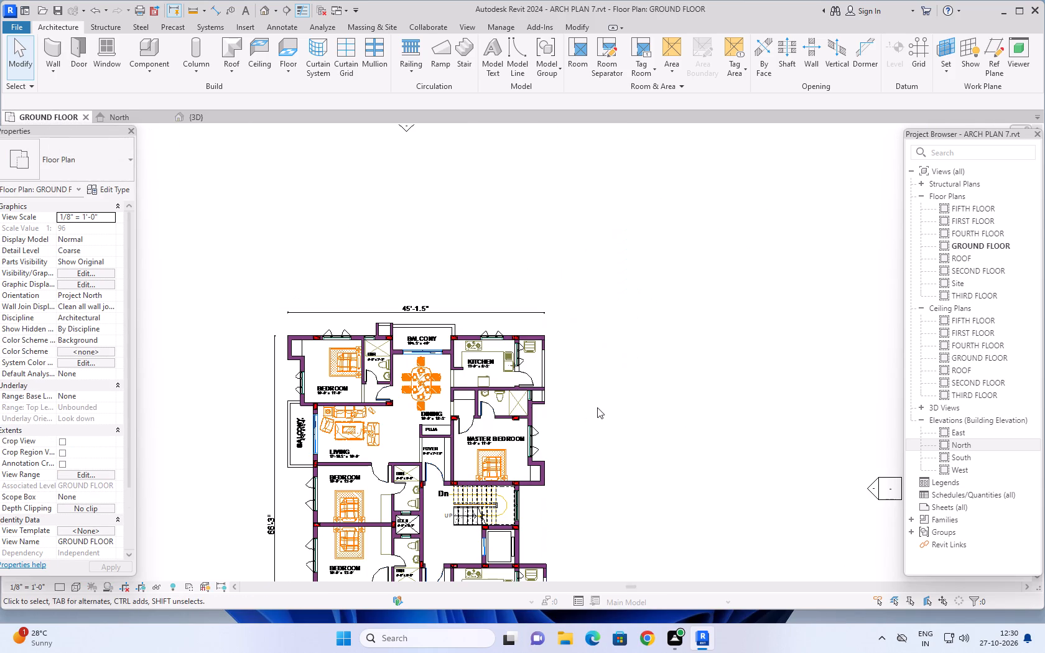
pyautogui.scroll(-5, 611, 420)
pyautogui.moveTo(616, 425); pyautogui.dragTo(621, 307, button='middle')
pyautogui.scroll(3, 611, 402)
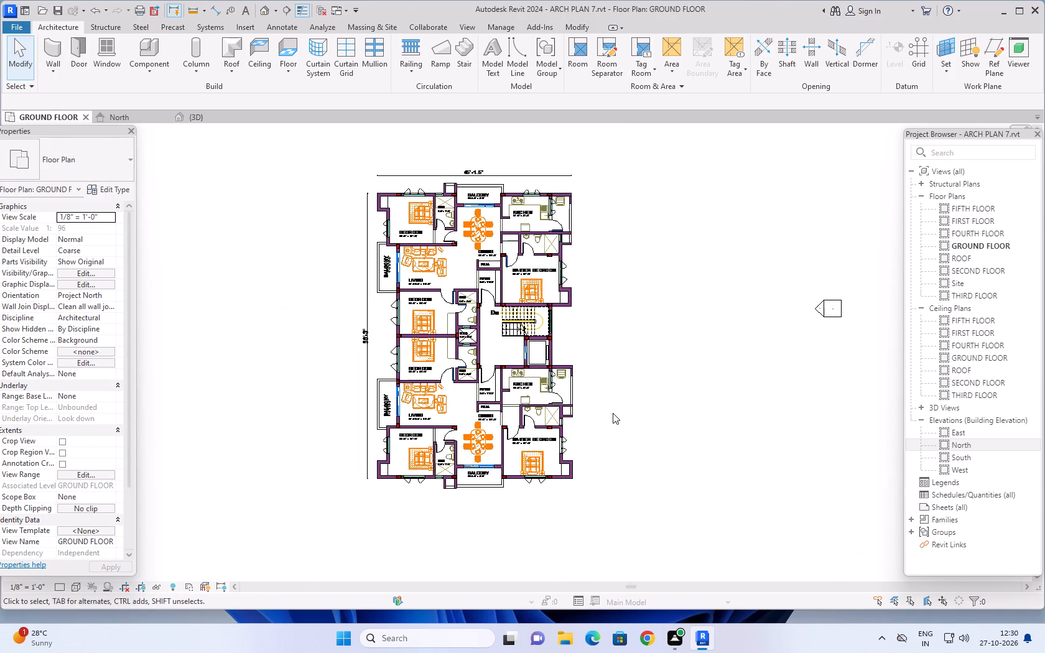
pyautogui.moveTo(613, 430); pyautogui.dragTo(659, 397, button='middle')
pyautogui.scroll(4, 487, 492)
pyautogui.moveTo(562, 456); pyautogui.dragTo(549, 504, button='middle')
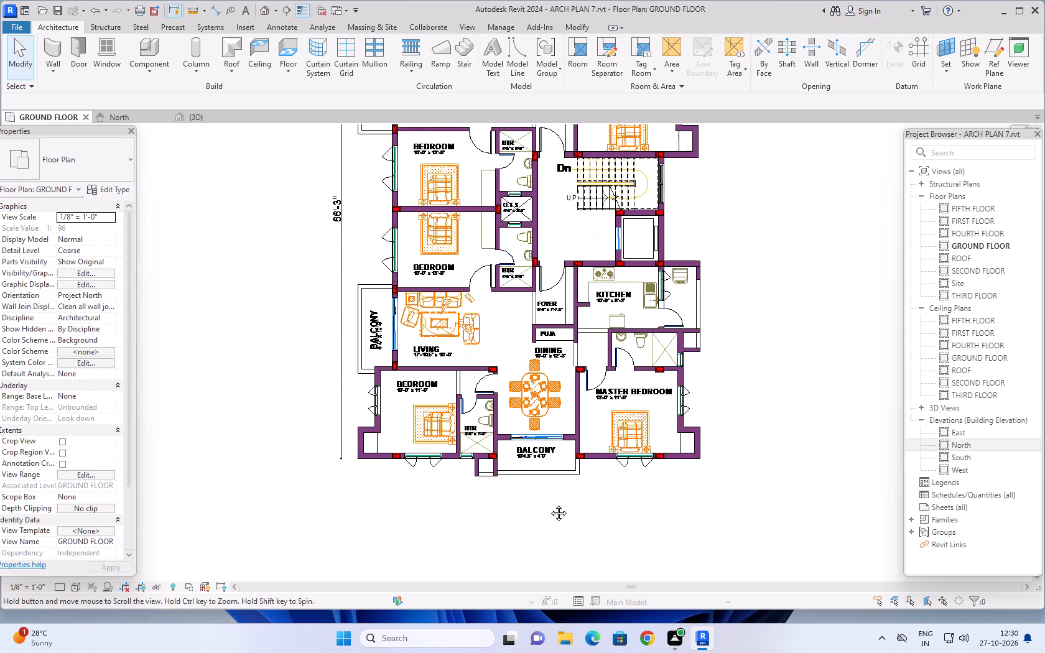
pyautogui.moveTo(549, 504); pyautogui.dragTo(552, 507, button='middle')
pyautogui.scroll(1, 754, 375)
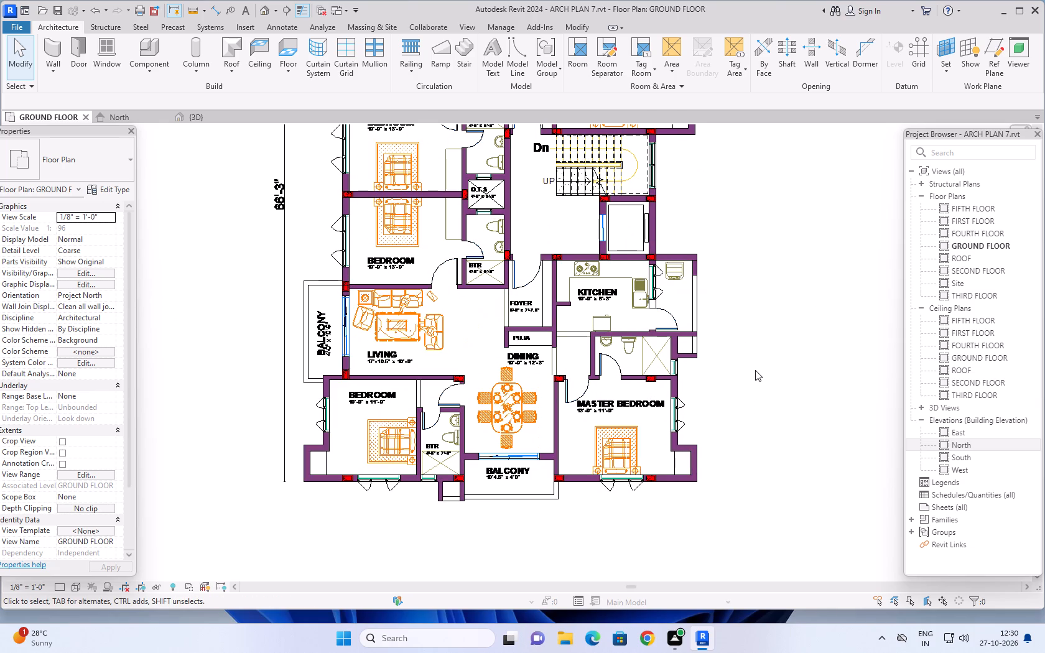
pyautogui.scroll(1, 735, 328)
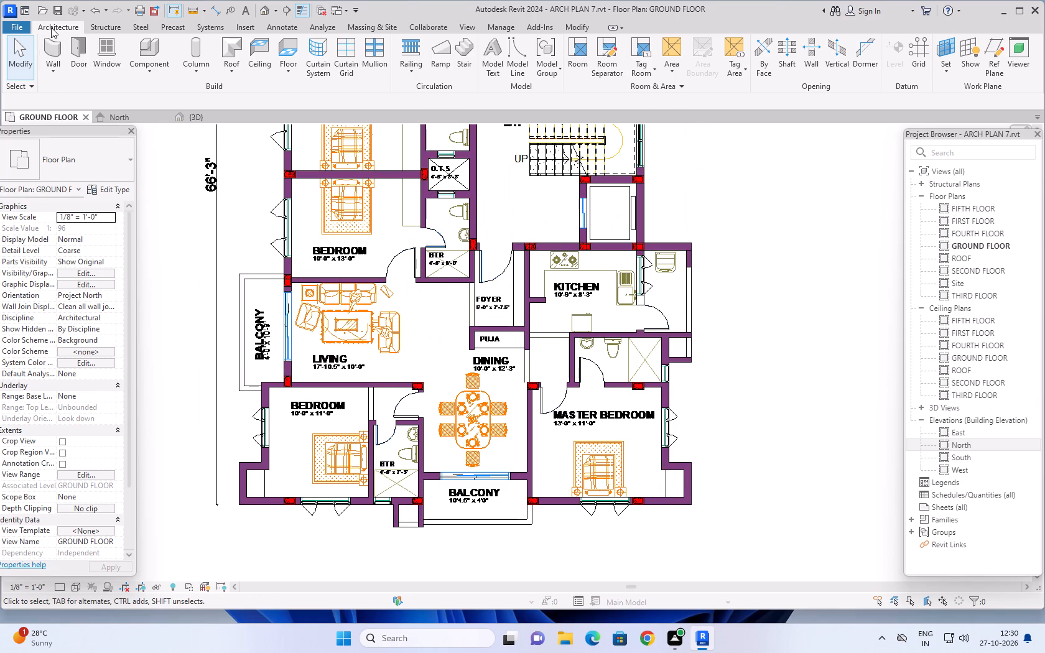
pyautogui.click(52, 27)
pyautogui.click(421, 46)
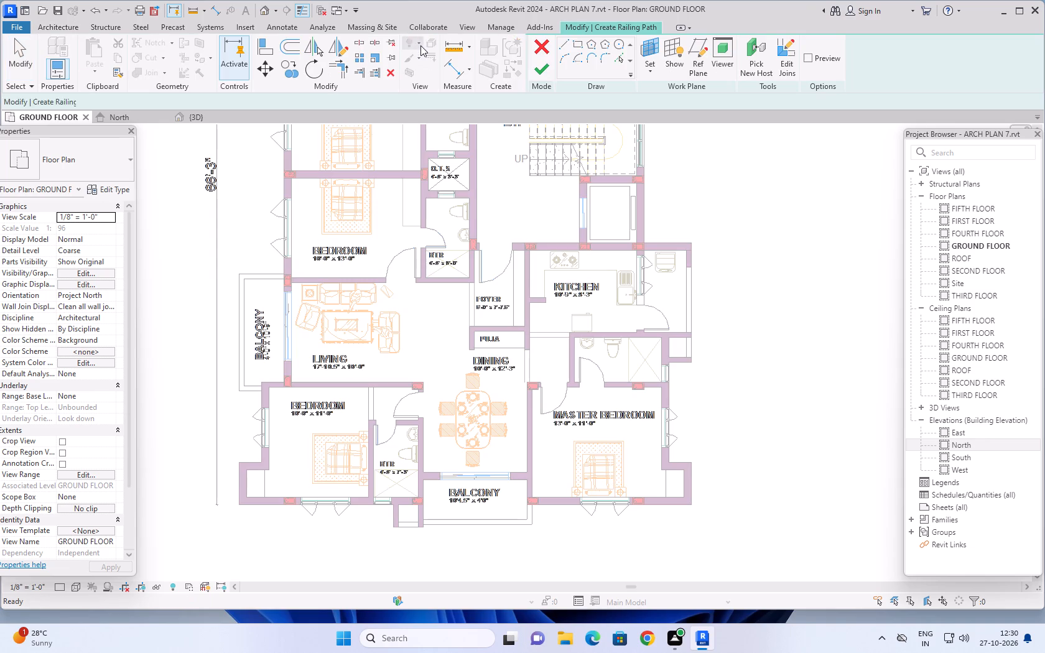
pyautogui.click(110, 151)
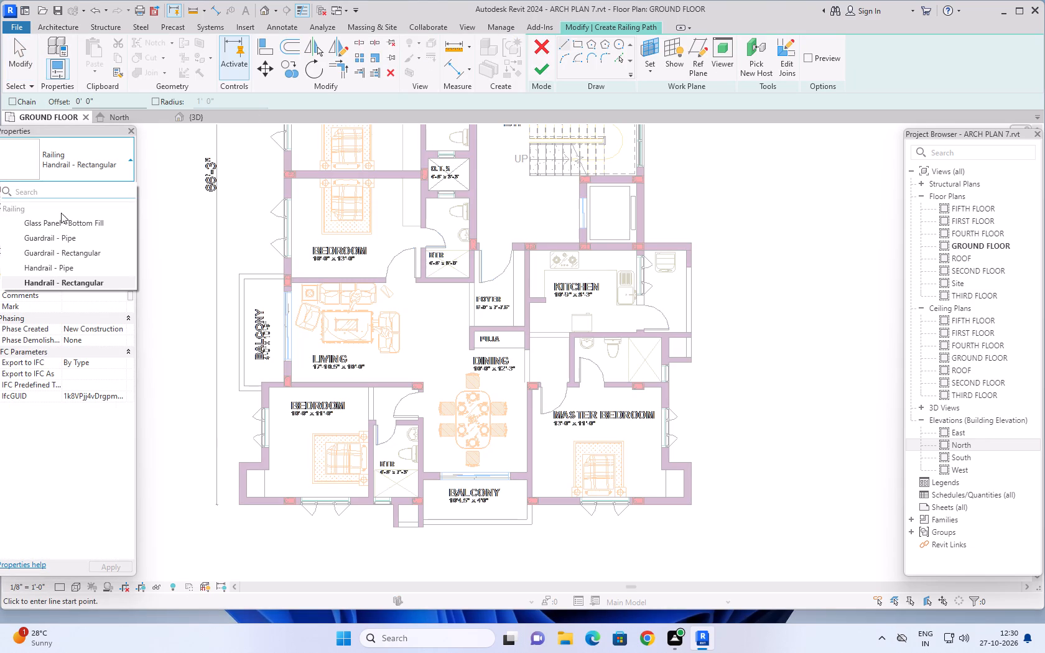
pyautogui.click(57, 223)
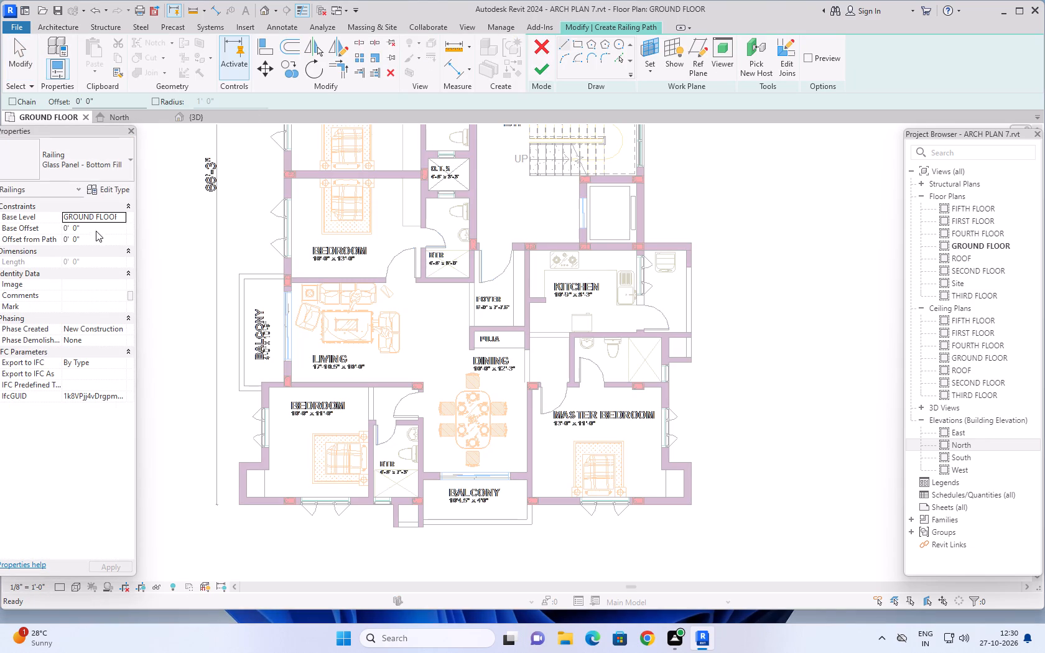
pyautogui.click(97, 229)
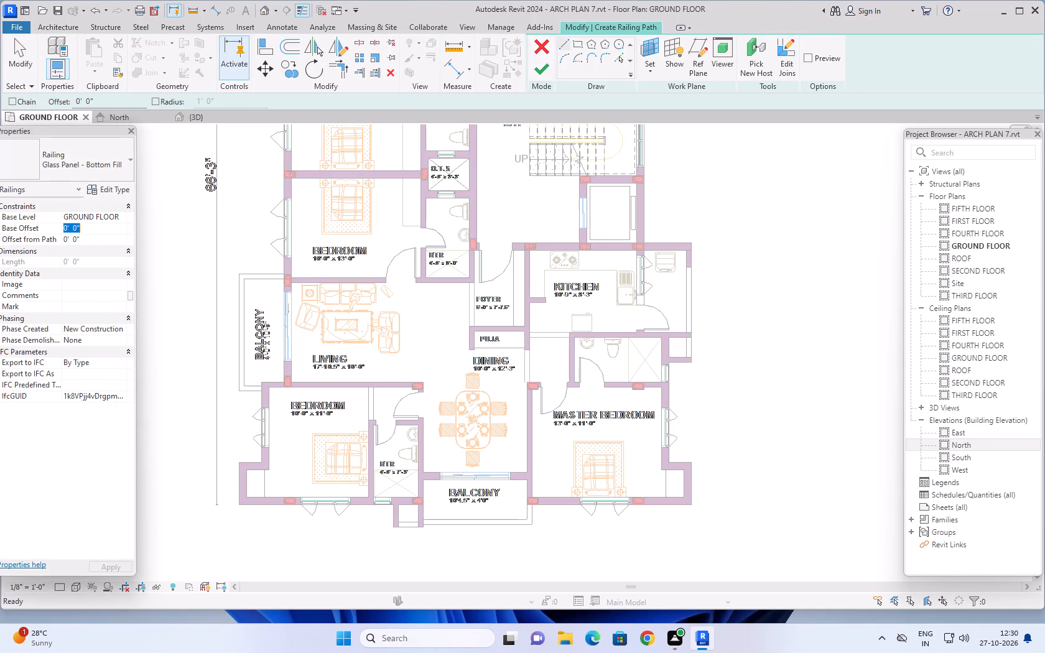
pyautogui.write("2'")
pyautogui.press('Return')
pyautogui.scroll(1, 97, 229)
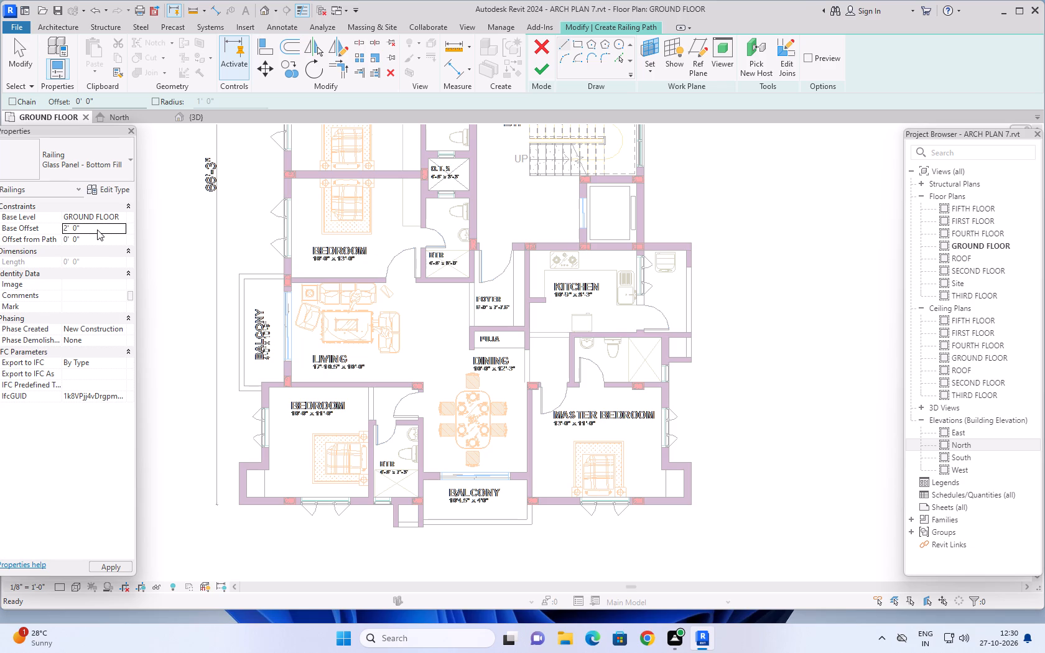
# Sketch the railing path along the southern balcony's low wall centreline, about 10' 7 1/2" across and 1' 9" back to the column.
pyautogui.click(565, 44)
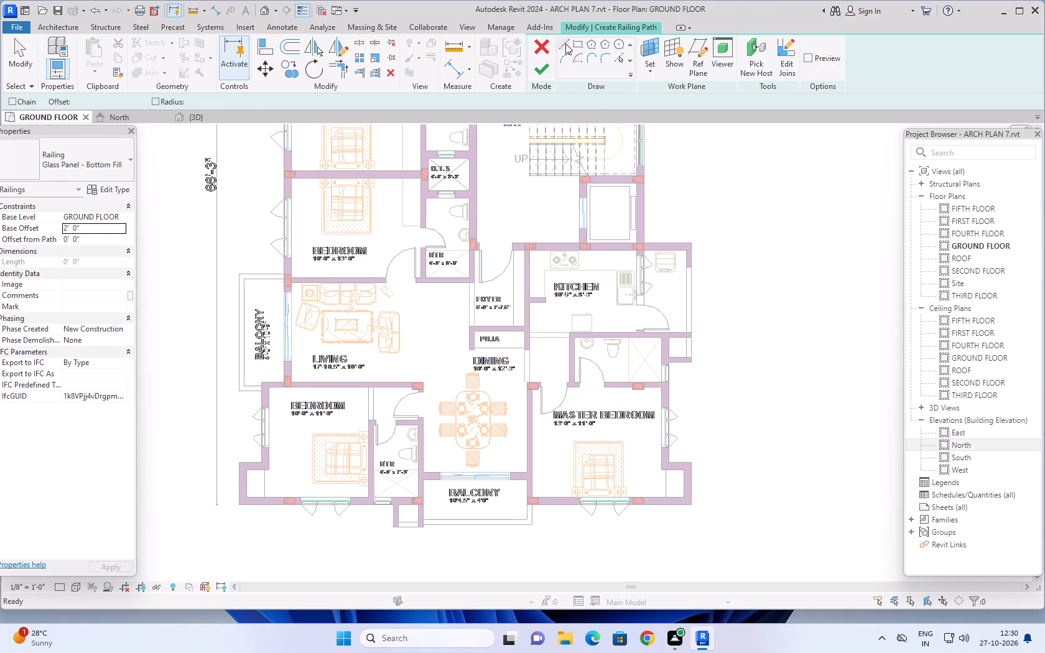
pyautogui.scroll(6, 708, 294)
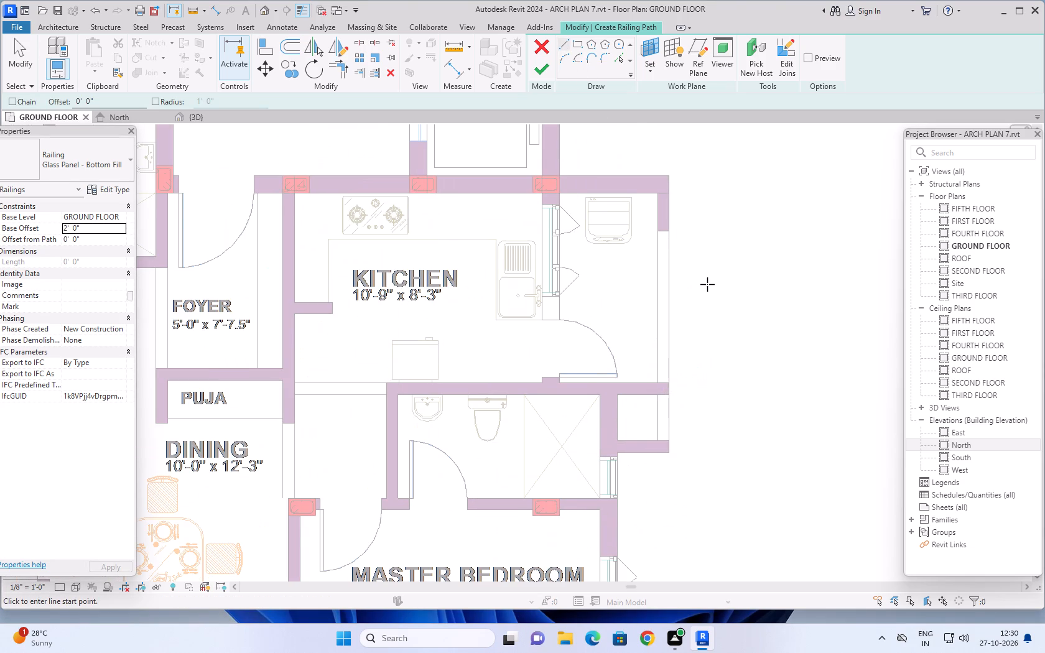
pyautogui.scroll(-8, 708, 284)
pyautogui.moveTo(727, 371); pyautogui.dragTo(723, 309, button='middle')
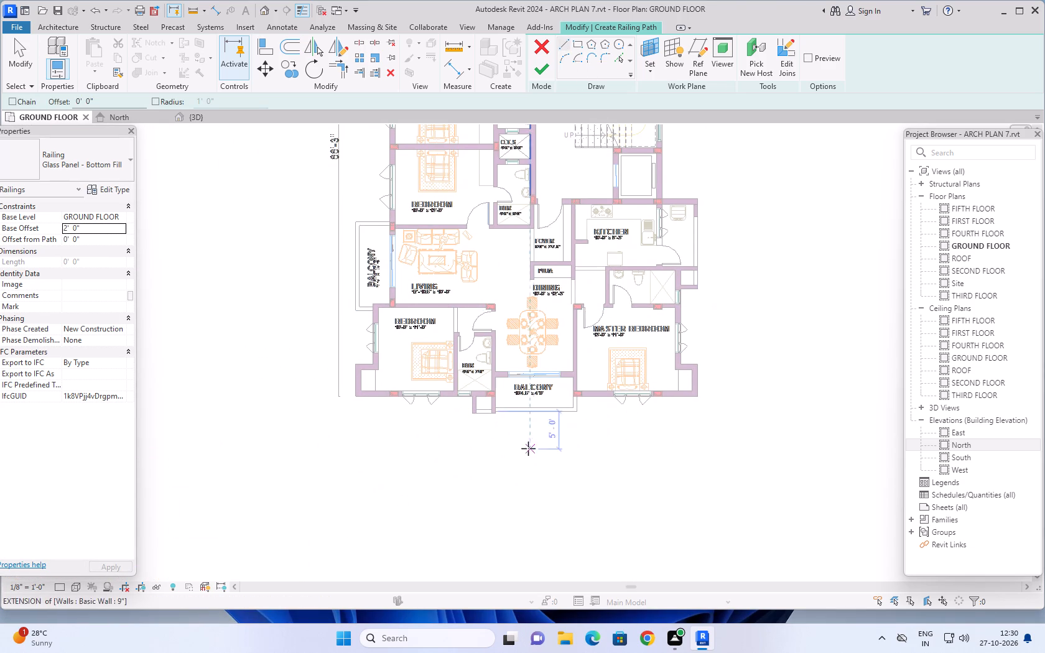
pyautogui.scroll(14, 508, 415)
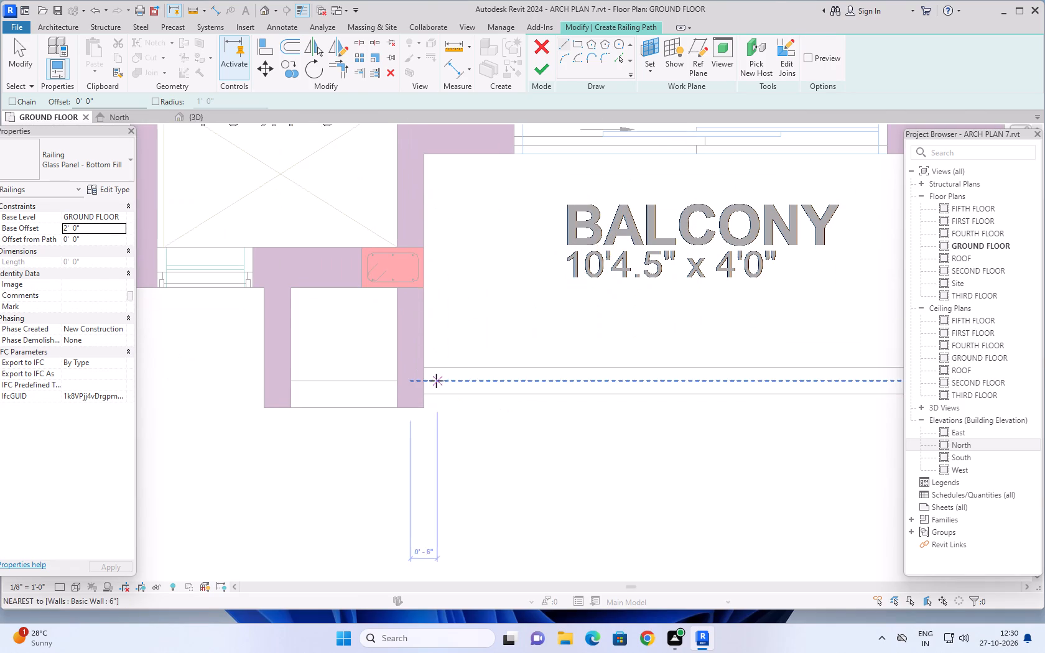
pyautogui.click(425, 379)
pyautogui.scroll(-3, 715, 381)
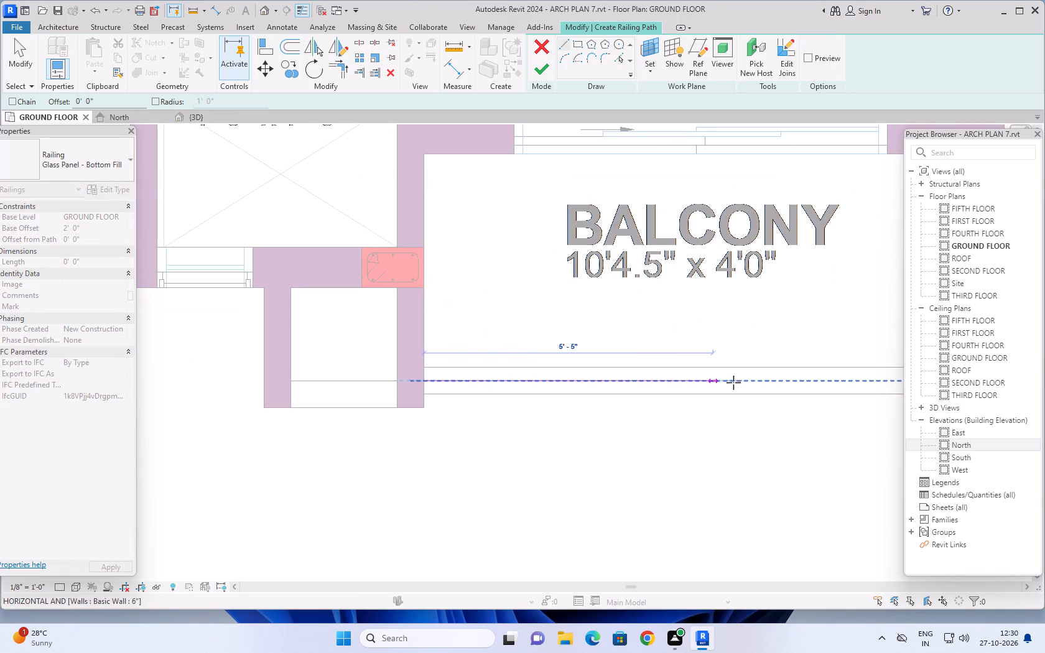
pyautogui.moveTo(751, 378); pyautogui.dragTo(465, 400, button='middle')
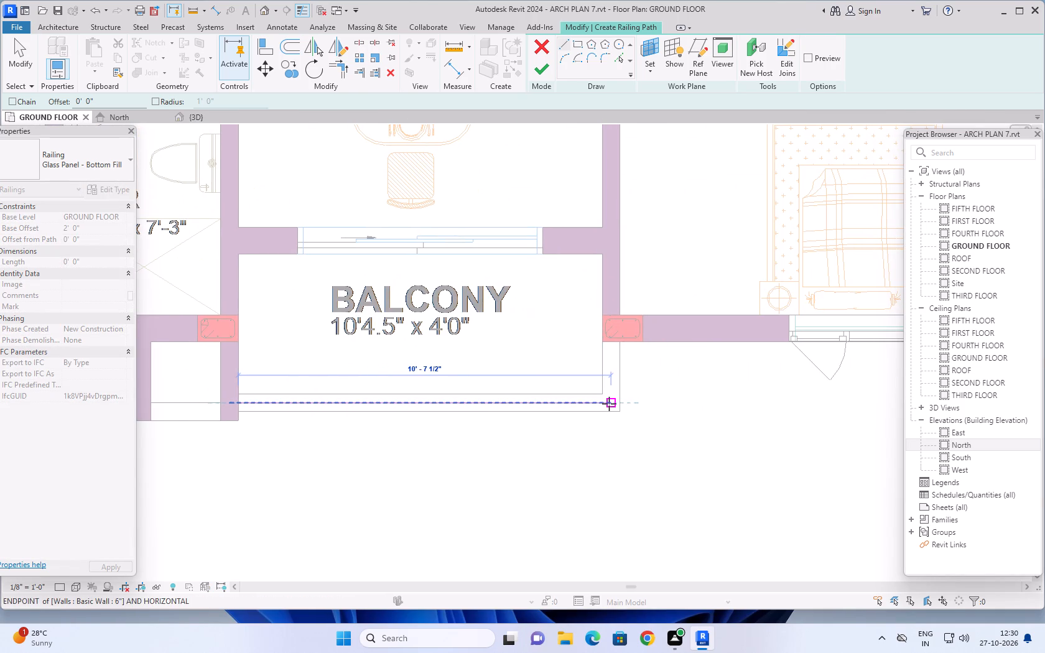
pyautogui.click(610, 404)
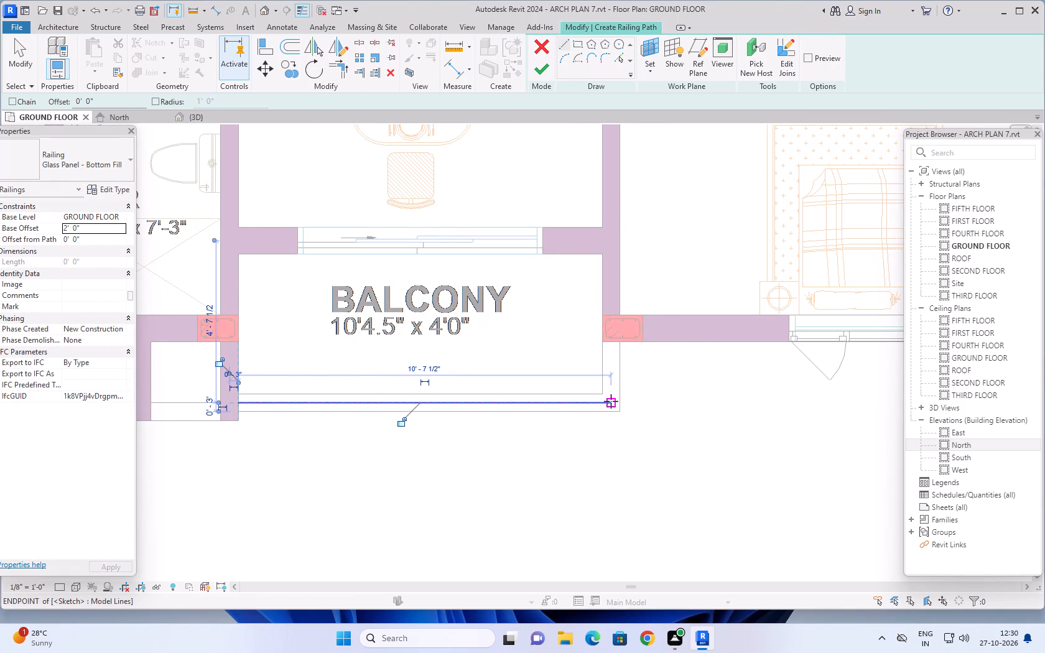
pyautogui.click(611, 401)
pyautogui.click(611, 345)
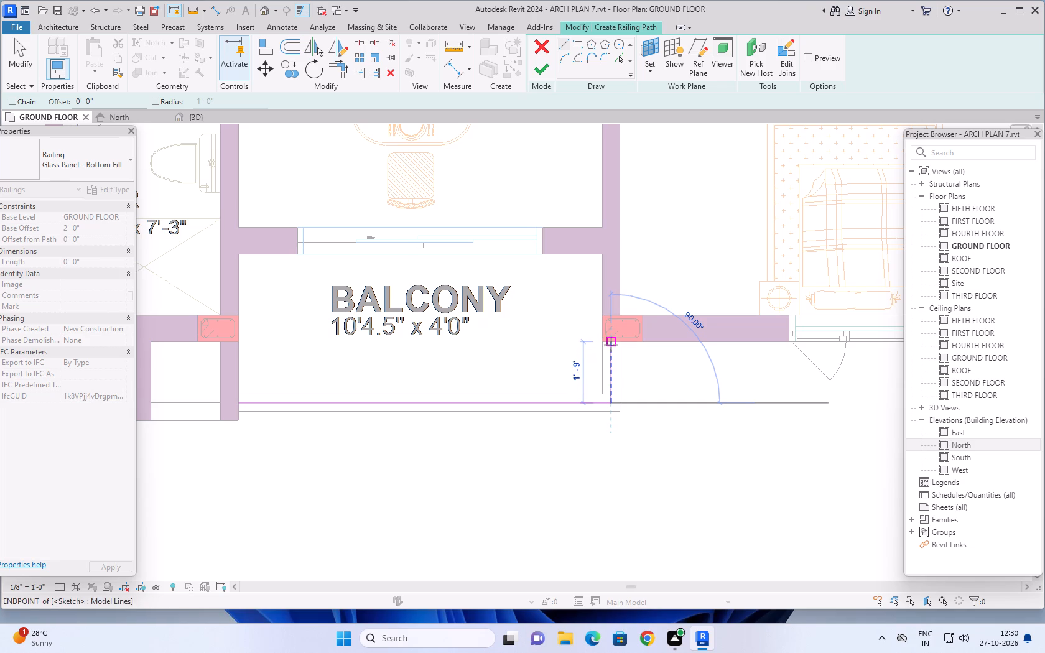
# Sketch a railing line about 6' 7" long along the centreline of the southern flat's low utility wall beside the kitchen.
pyautogui.scroll(-13, 707, 438)
pyautogui.moveTo(723, 458); pyautogui.dragTo(541, 508, button='middle')
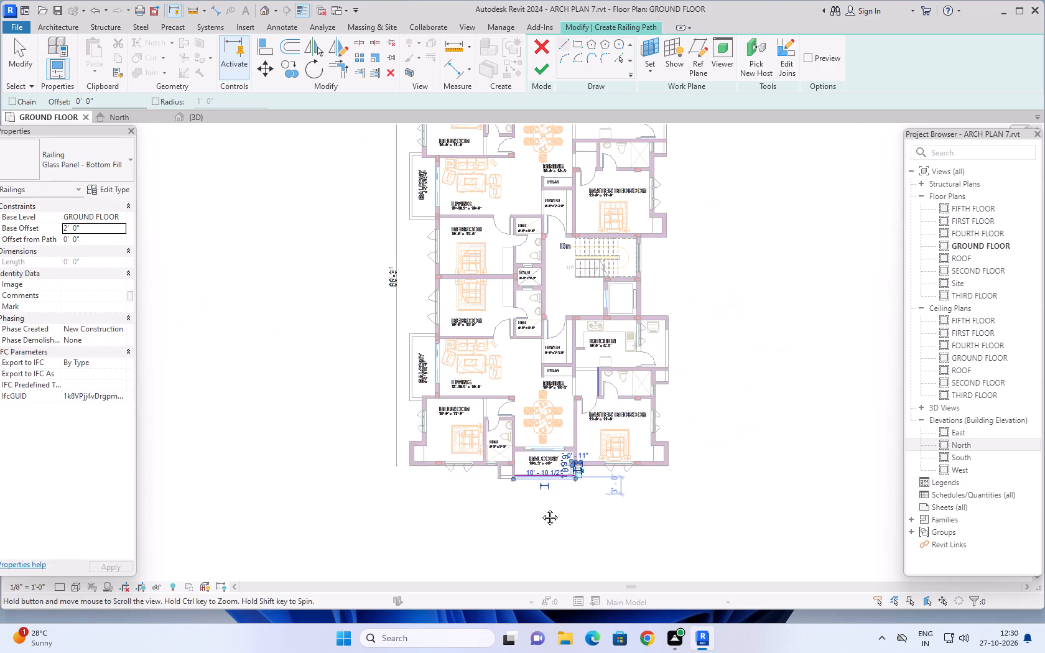
pyautogui.moveTo(541, 508); pyautogui.dragTo(541, 510, button='middle')
pyautogui.scroll(13, 626, 366)
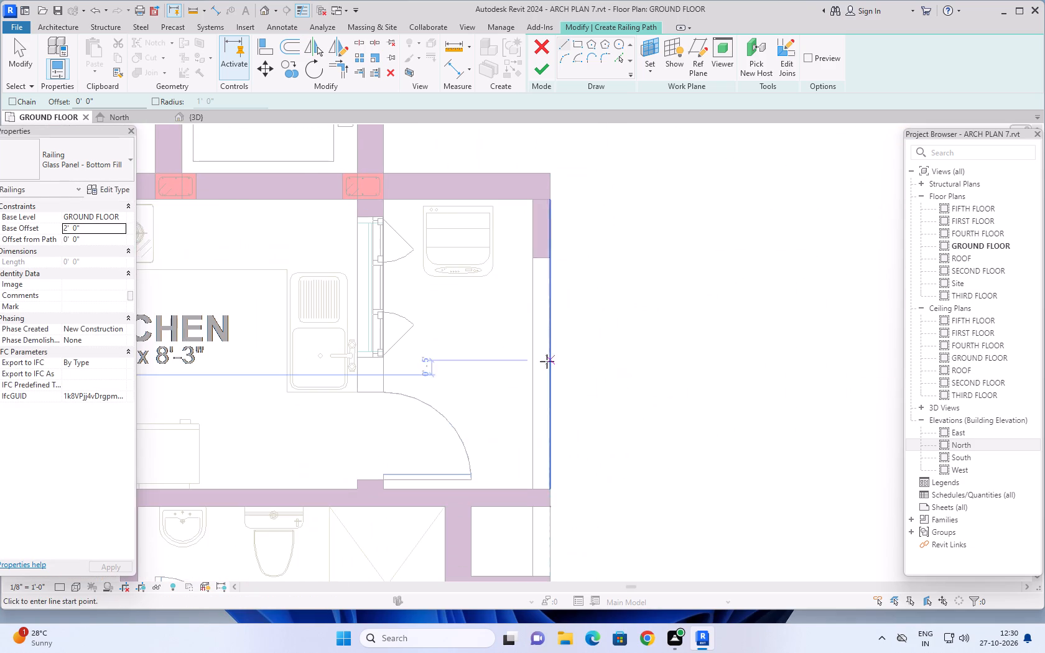
pyautogui.scroll(3, 537, 289)
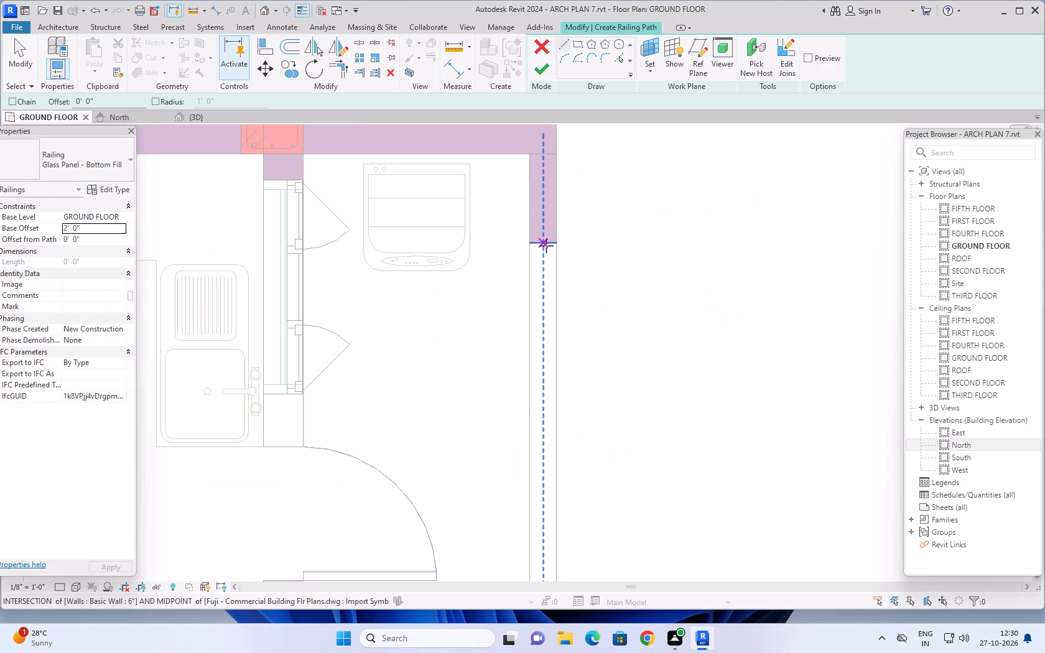
pyautogui.click(544, 243)
pyautogui.scroll(-5, 538, 434)
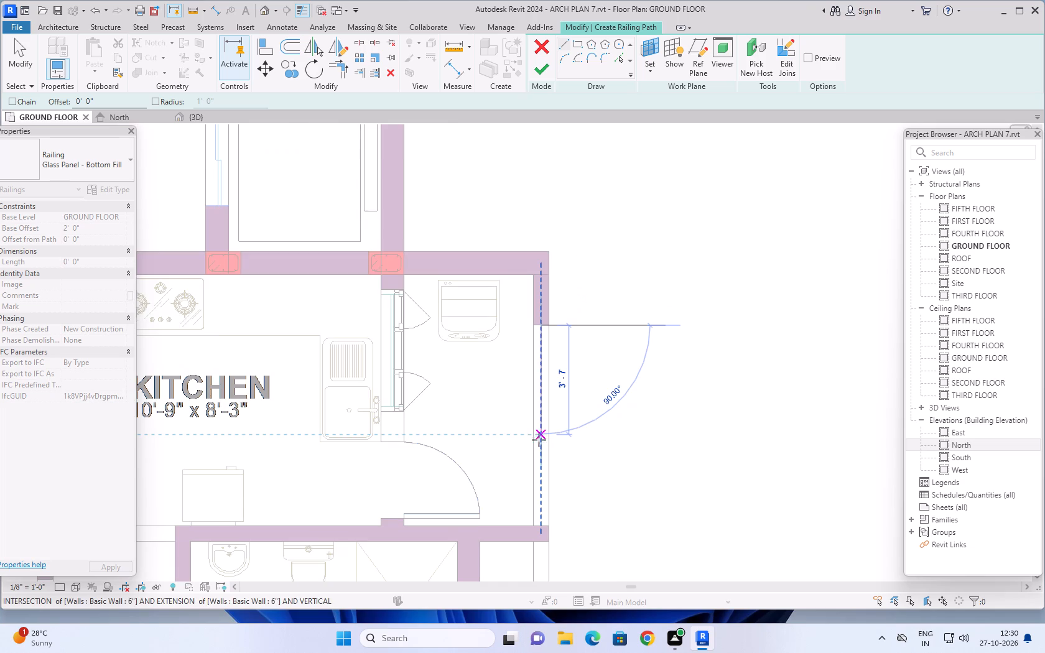
pyautogui.scroll(-2, 539, 440)
pyautogui.moveTo(539, 442); pyautogui.dragTo(536, 381, button='middle')
pyautogui.scroll(3, 535, 422)
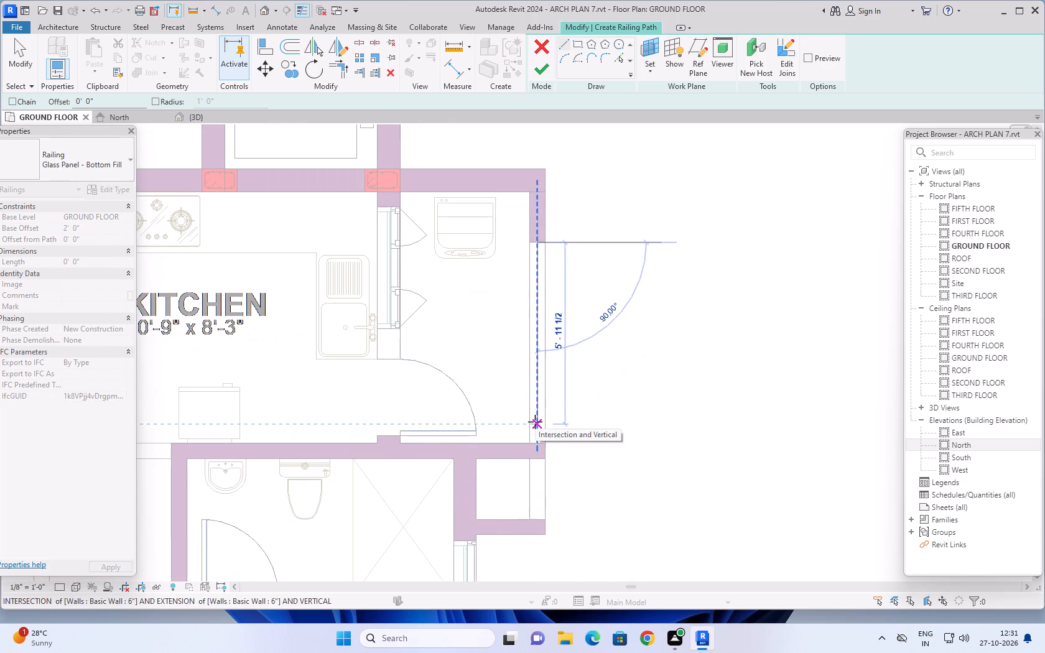
pyautogui.scroll(5, 535, 422)
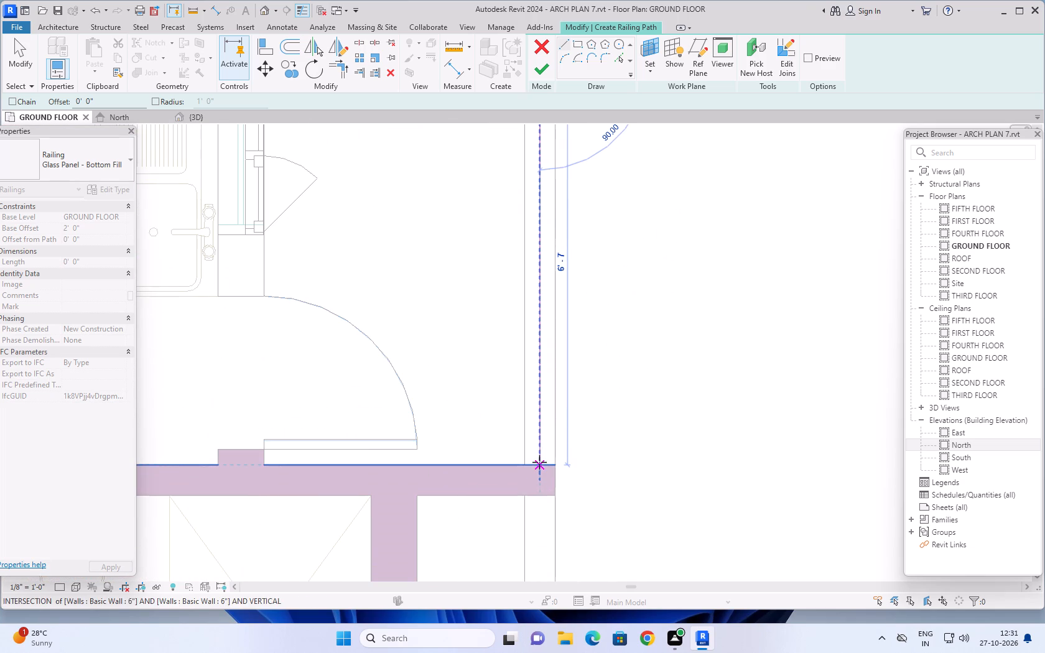
pyautogui.click(540, 465)
# Sketch a railing line about 6' 7" long along the centreline of the northern flat's low utility wall beside the kitchen.
pyautogui.scroll(-9, 662, 340)
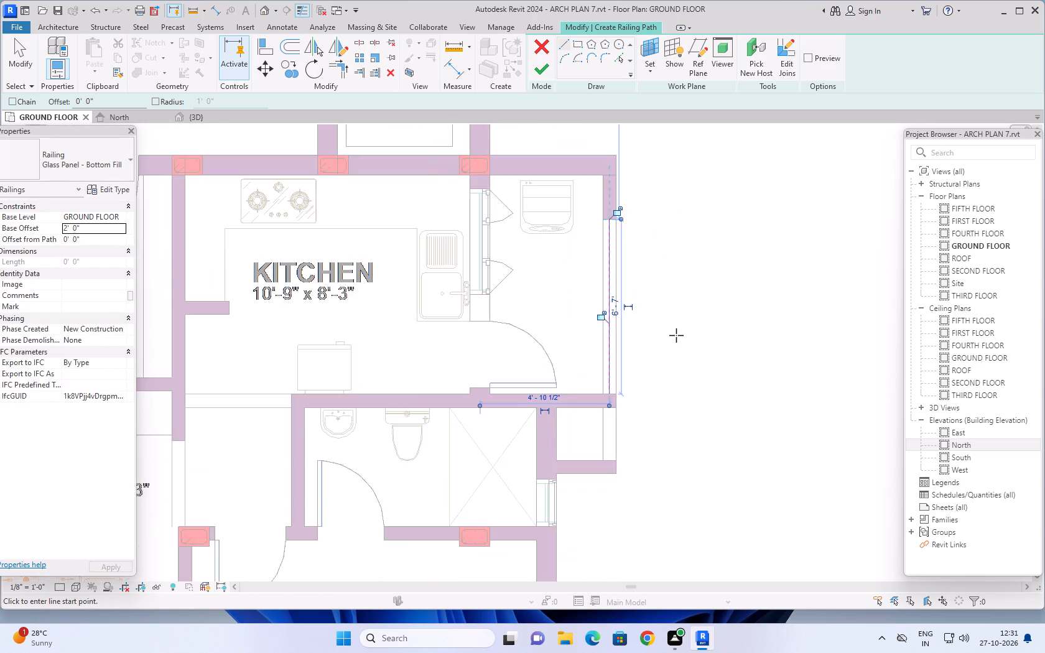
pyautogui.scroll(-5, 676, 335)
pyautogui.scroll(-3, 729, 181)
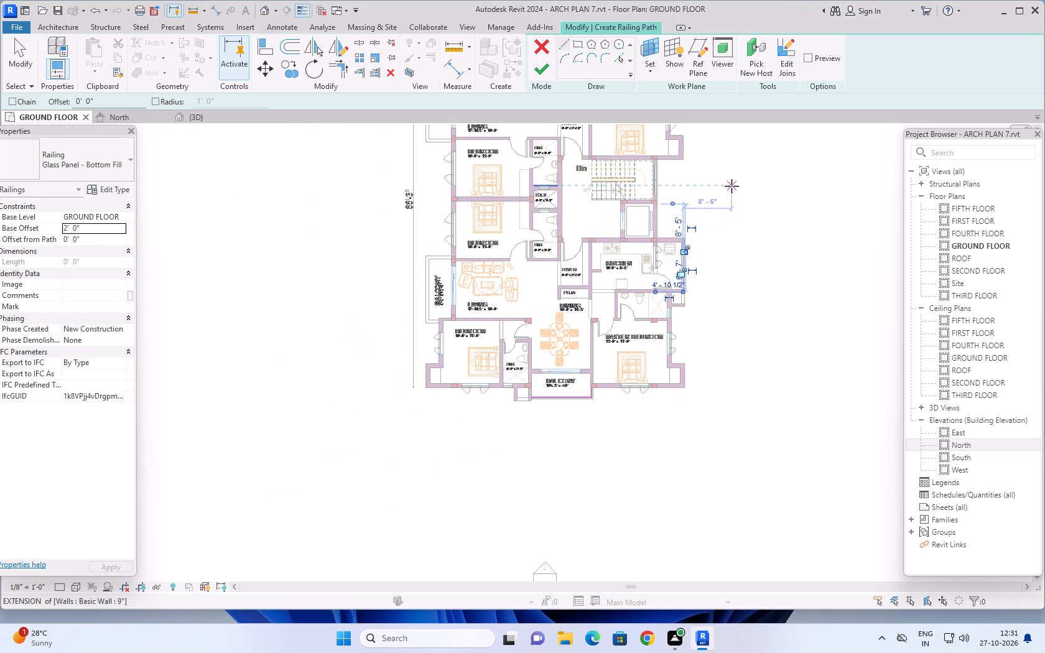
pyautogui.scroll(-4, 732, 188)
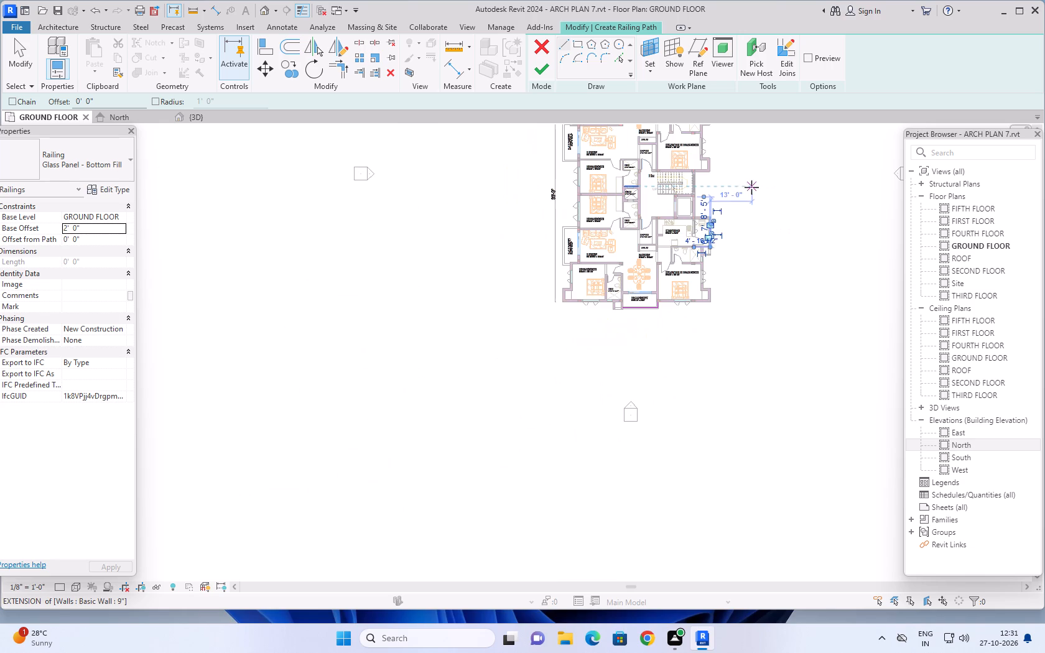
pyautogui.moveTo(735, 206); pyautogui.dragTo(611, 368, button='middle')
pyautogui.scroll(2, 600, 299)
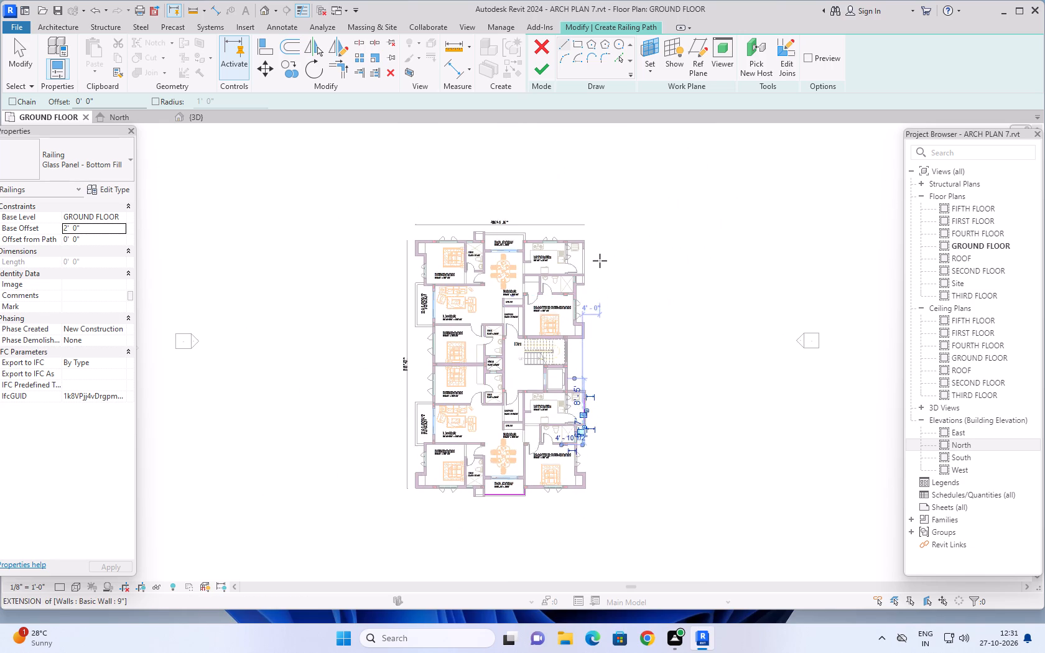
pyautogui.scroll(17, 585, 231)
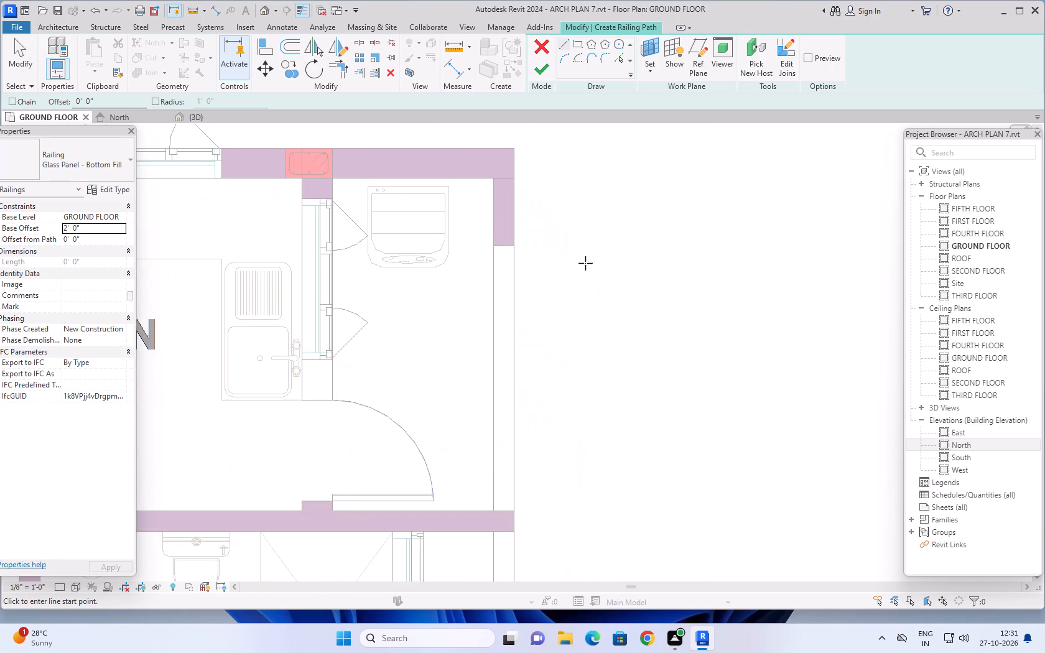
pyautogui.click(490, 243)
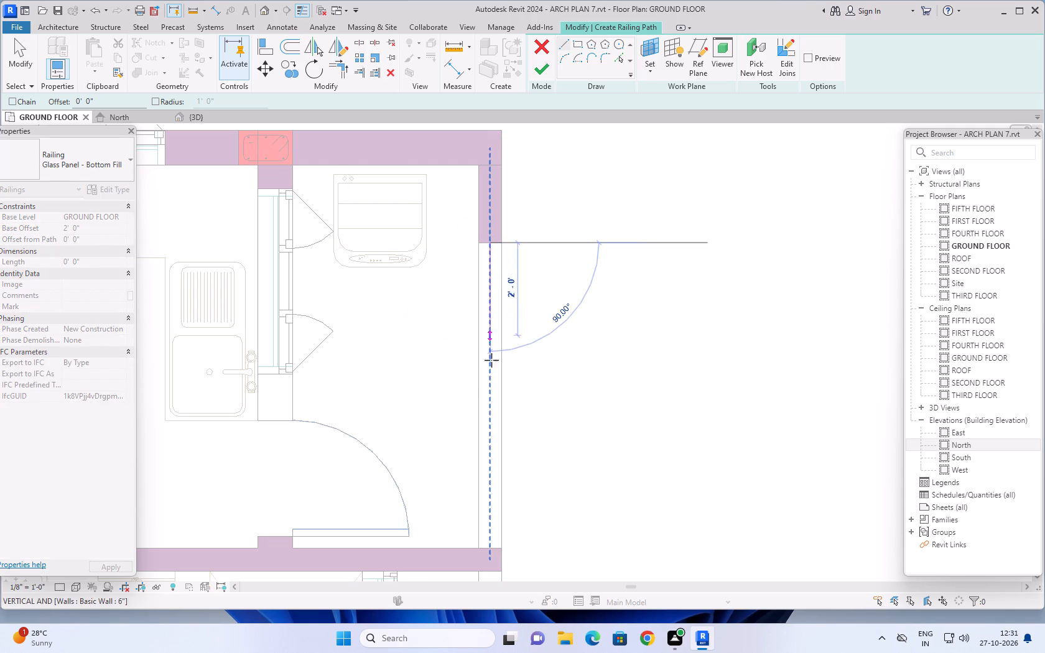
pyautogui.scroll(-4, 488, 391)
pyautogui.moveTo(488, 396); pyautogui.dragTo(497, 307, button='middle')
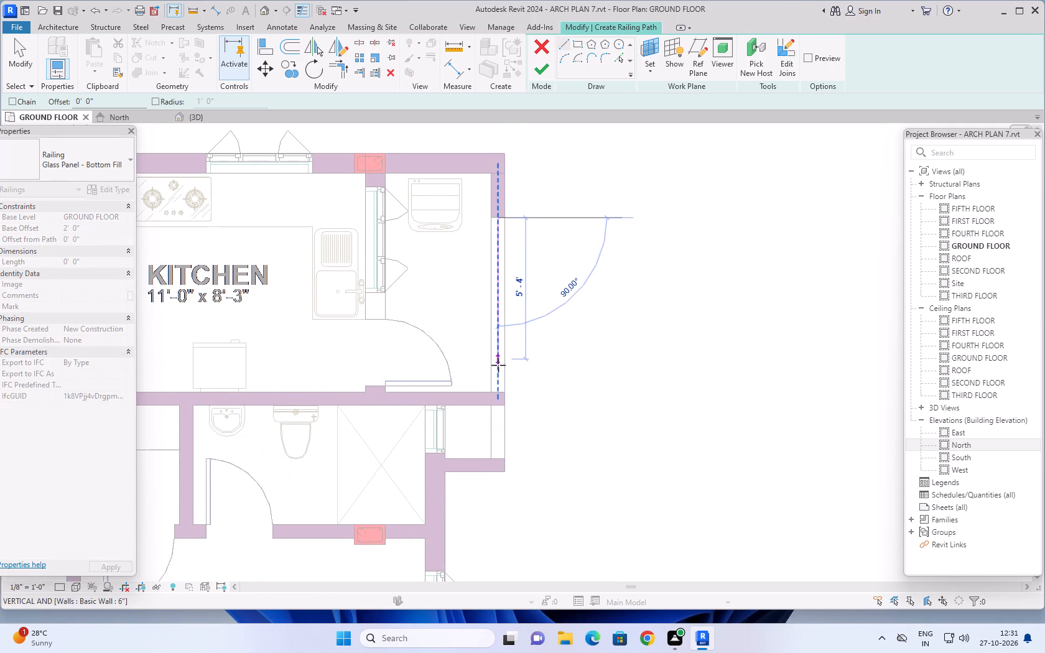
pyautogui.scroll(5, 498, 369)
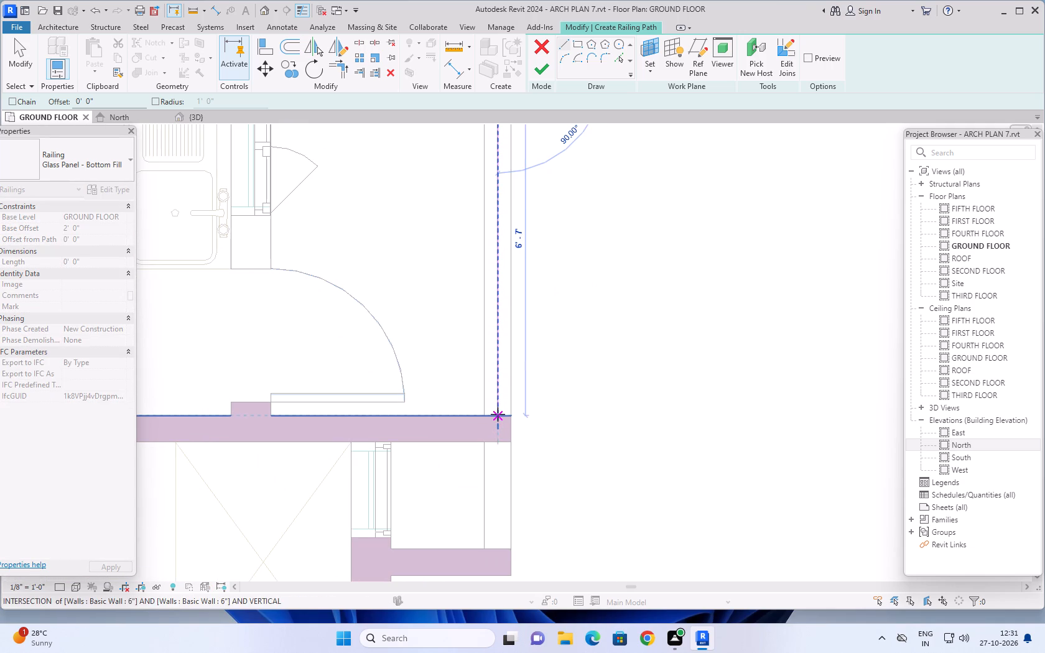
pyautogui.click(498, 414)
# Sketch the railing path along the northern balcony's low wall centreline, about 1' 9" out from the column and 10' 7 1/2" across.
pyautogui.scroll(-11, 713, 312)
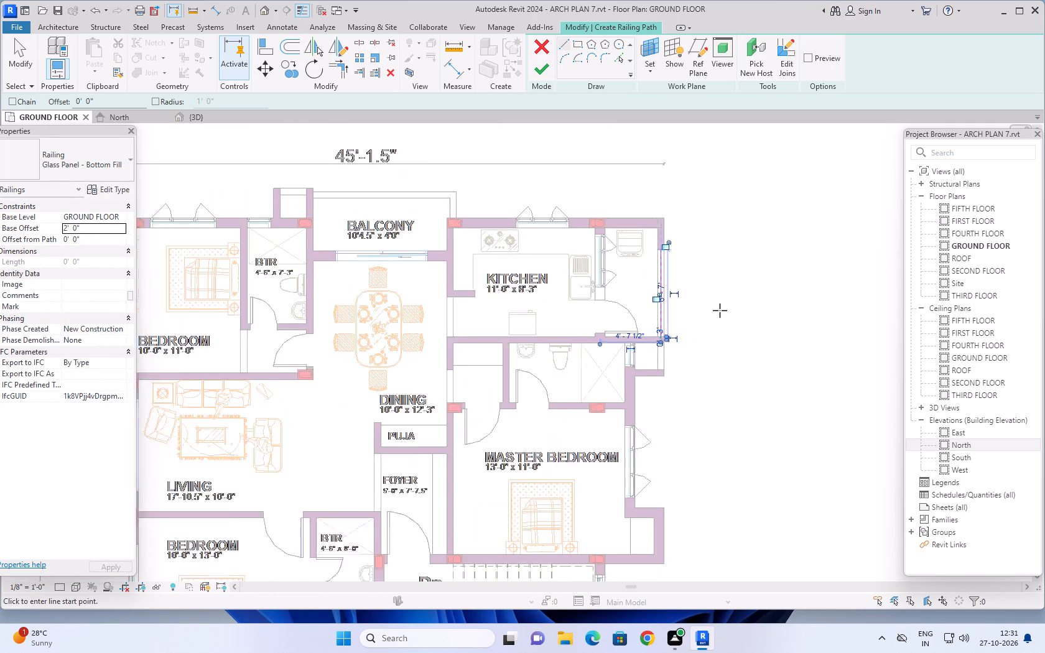
pyautogui.moveTo(739, 270); pyautogui.dragTo(770, 335, button='middle')
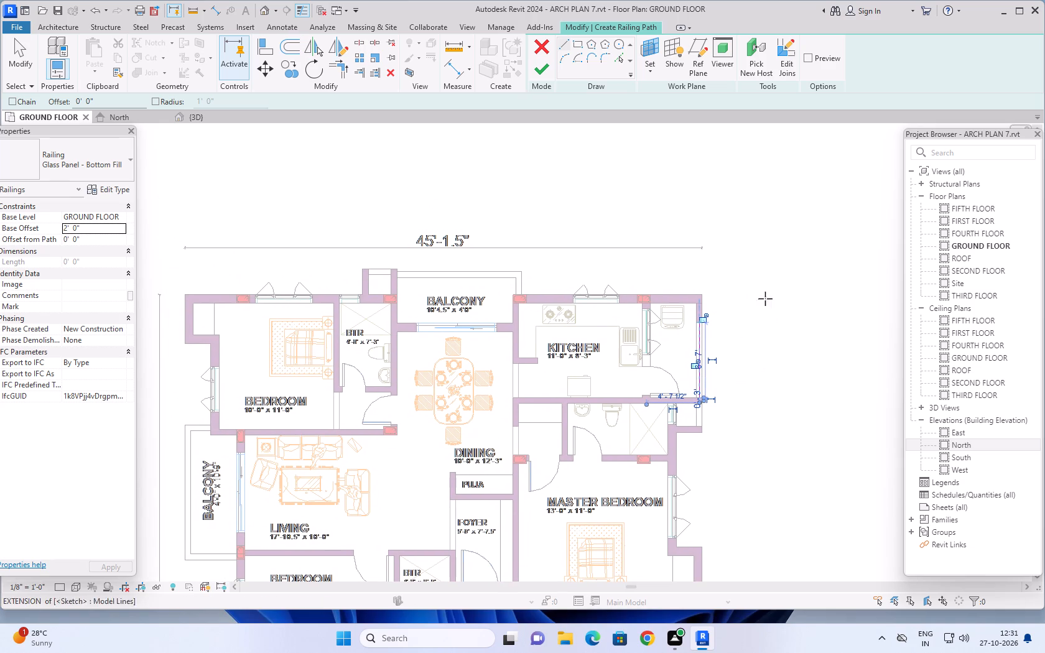
pyautogui.scroll(7, 442, 272)
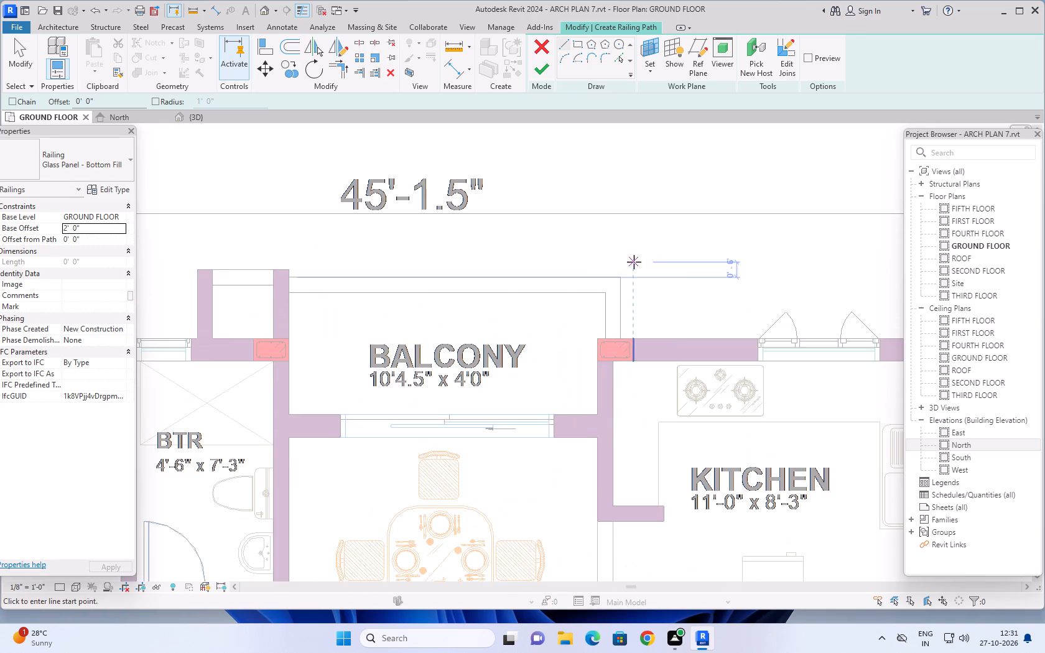
pyautogui.scroll(3, 634, 262)
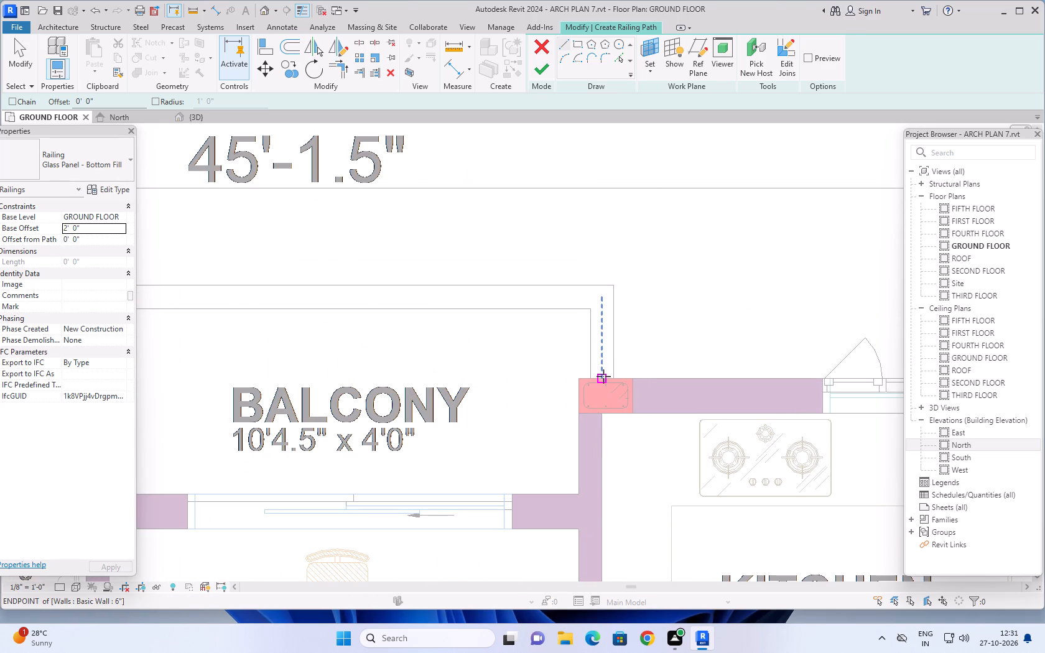
pyautogui.click(603, 376)
pyautogui.click(601, 299)
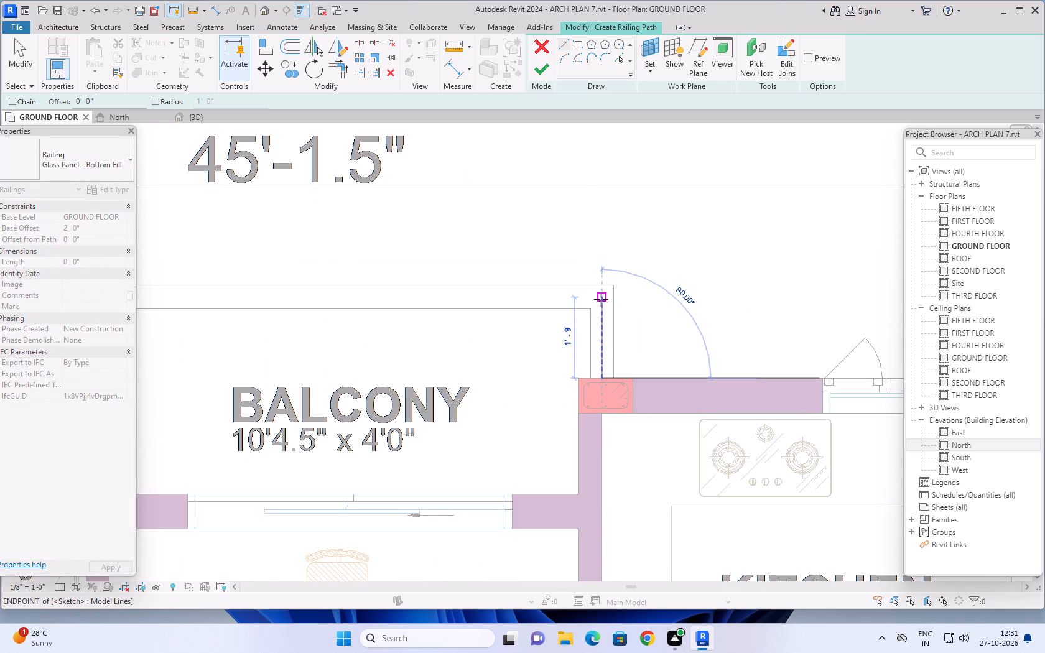
pyautogui.click(601, 300)
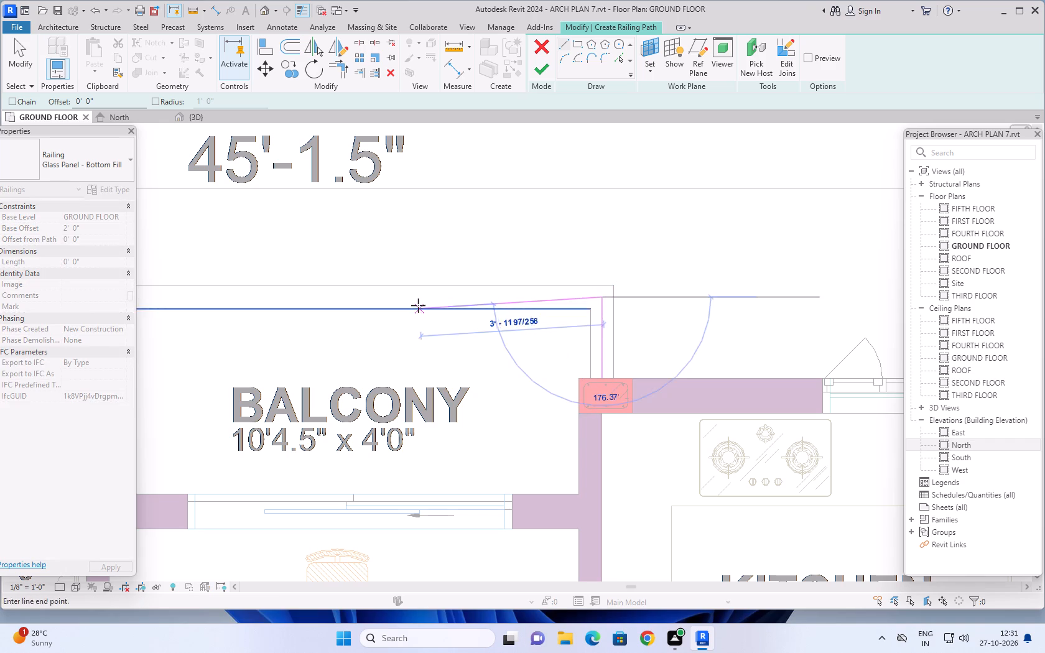
pyautogui.scroll(-7, 418, 305)
pyautogui.moveTo(395, 297); pyautogui.dragTo(626, 298, button='middle')
pyautogui.scroll(8, 553, 302)
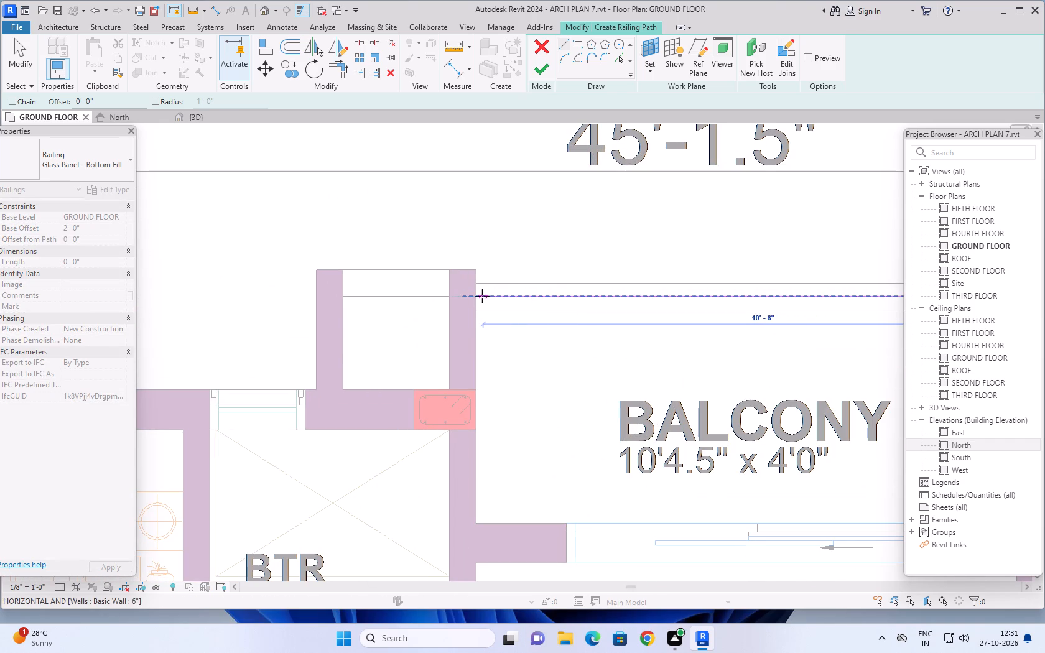
pyautogui.click(477, 297)
# Sketch the railing path around the northern flat's west balcony along the low wall centreline, with sides of about 2' 0", 11' 3" and 4' 3".
pyautogui.scroll(-8, 604, 234)
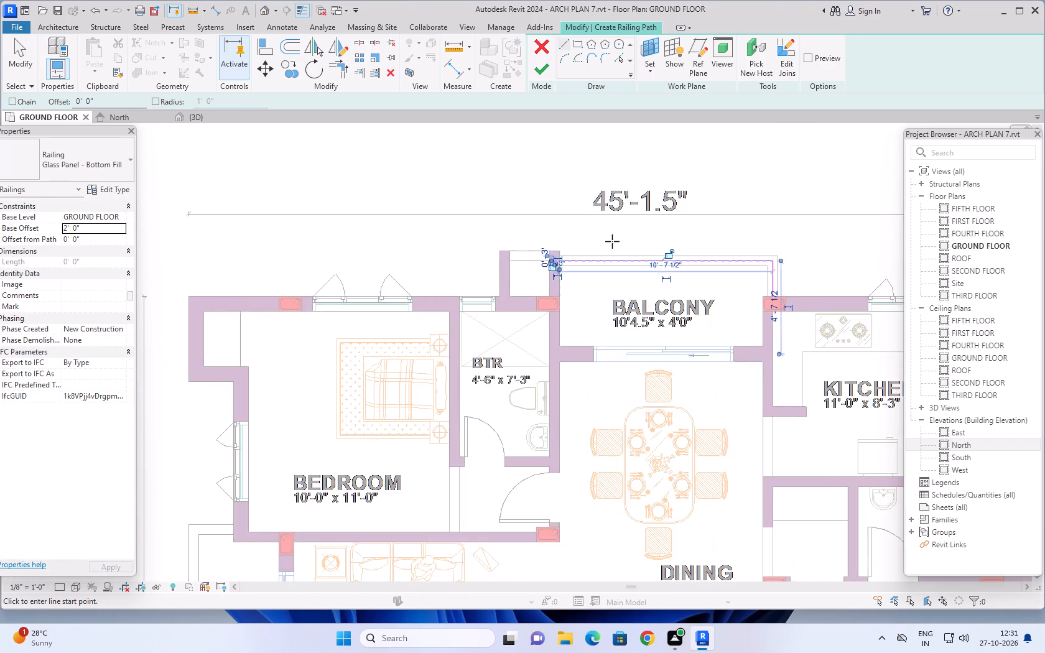
pyautogui.scroll(-3, 612, 241)
pyautogui.scroll(-2, 333, 237)
pyautogui.scroll(-1, 304, 302)
pyautogui.moveTo(304, 302); pyautogui.dragTo(302, 262, button='middle')
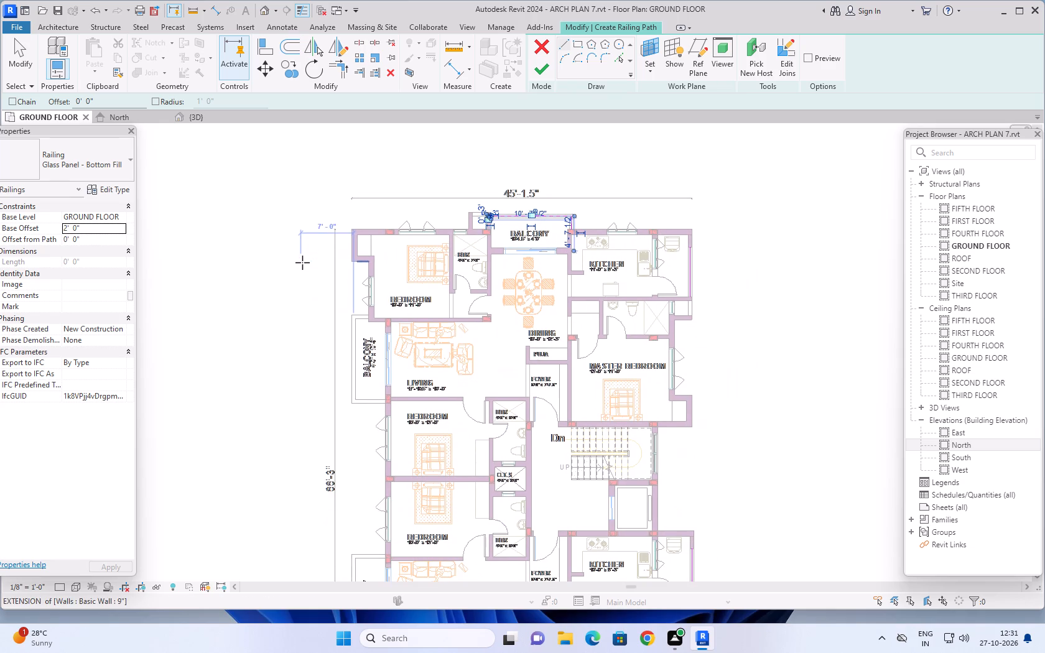
pyautogui.scroll(14, 359, 317)
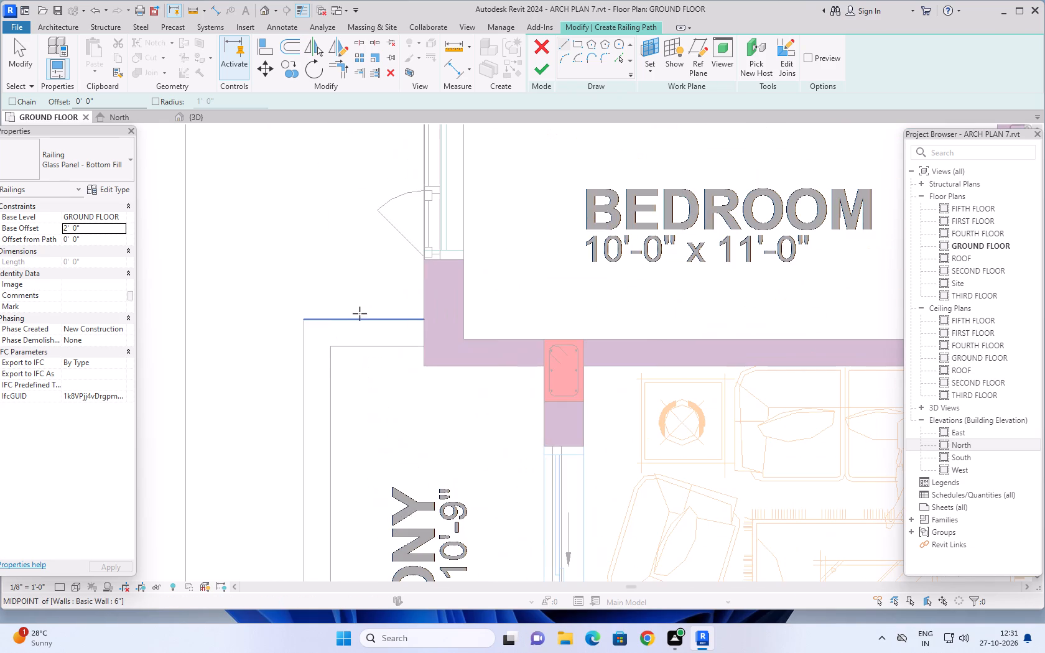
pyautogui.click(423, 336)
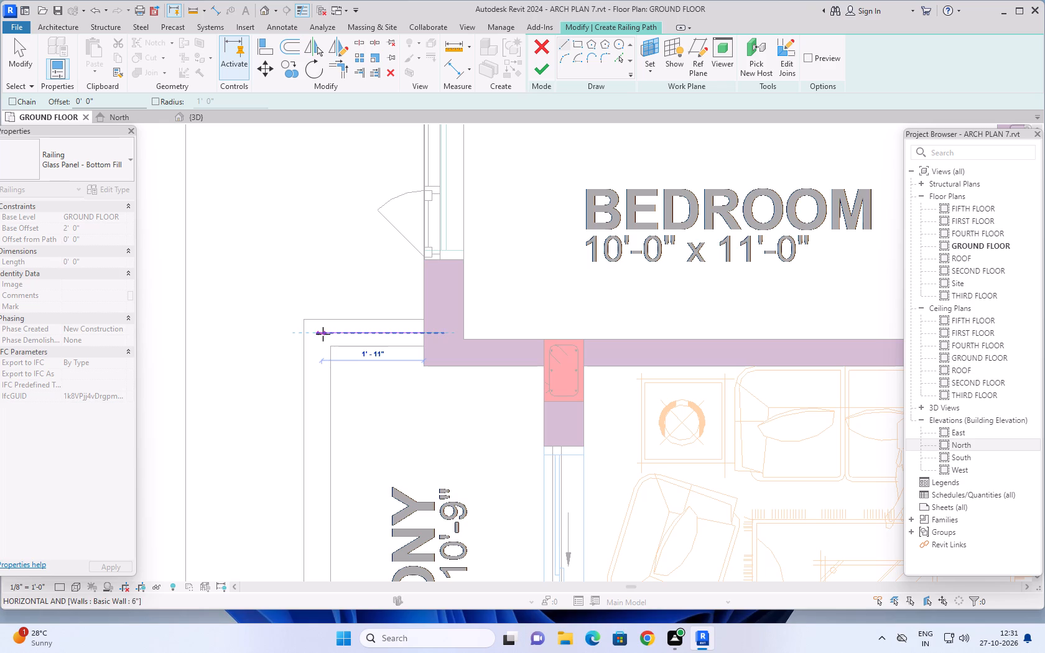
pyautogui.click(319, 334)
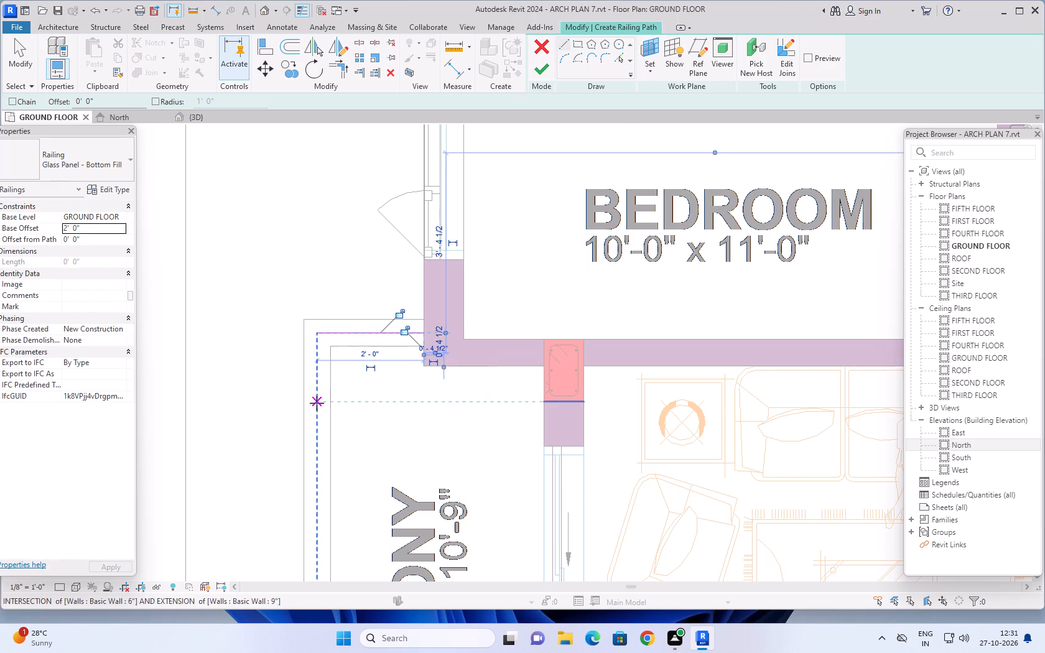
pyautogui.scroll(-2, 317, 408)
pyautogui.click(317, 353)
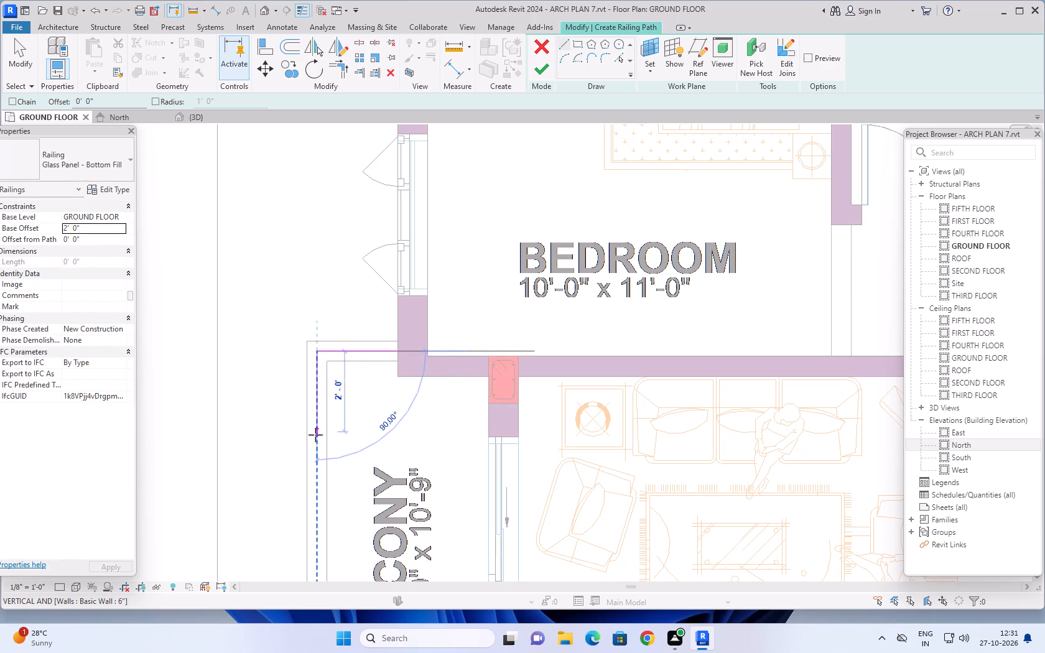
pyautogui.scroll(-4, 315, 438)
pyautogui.moveTo(315, 432); pyautogui.dragTo(317, 233, button='middle')
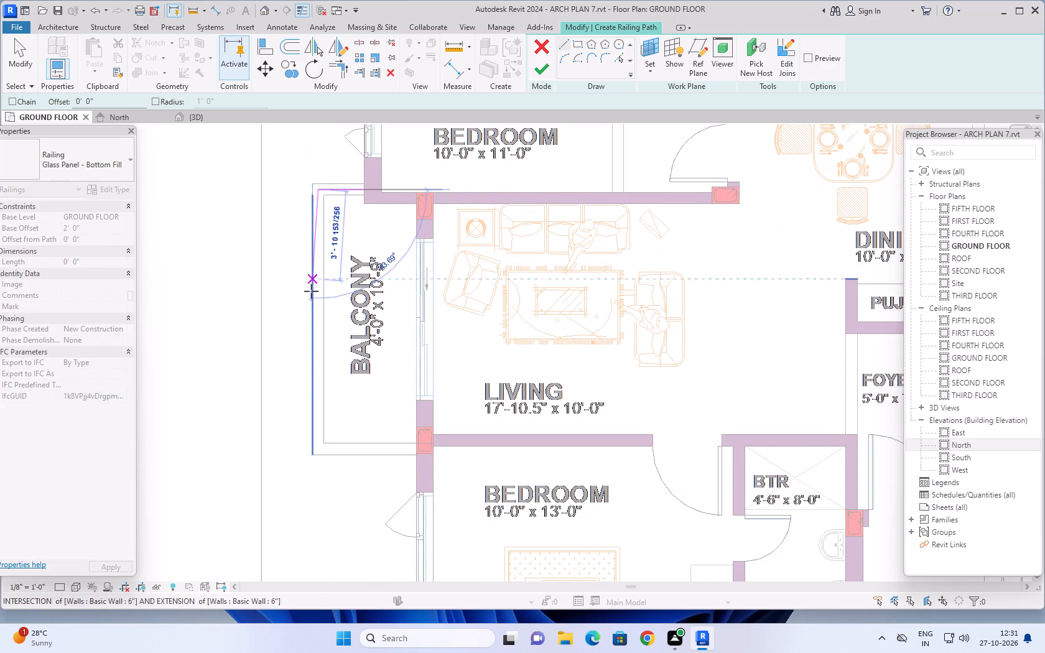
pyautogui.scroll(4, 317, 438)
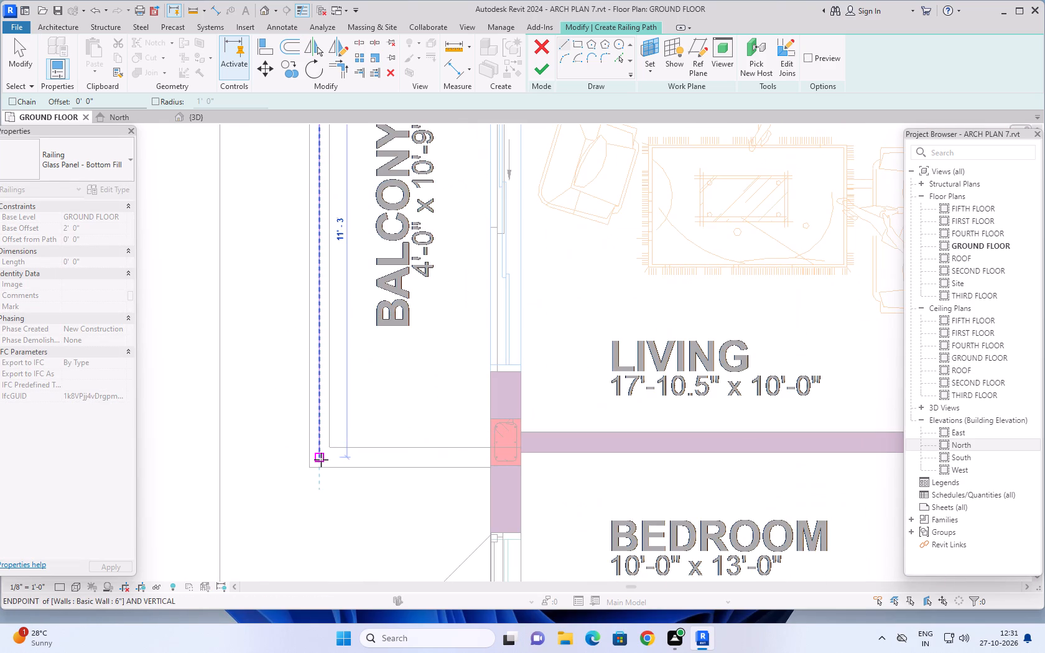
pyautogui.click(319, 456)
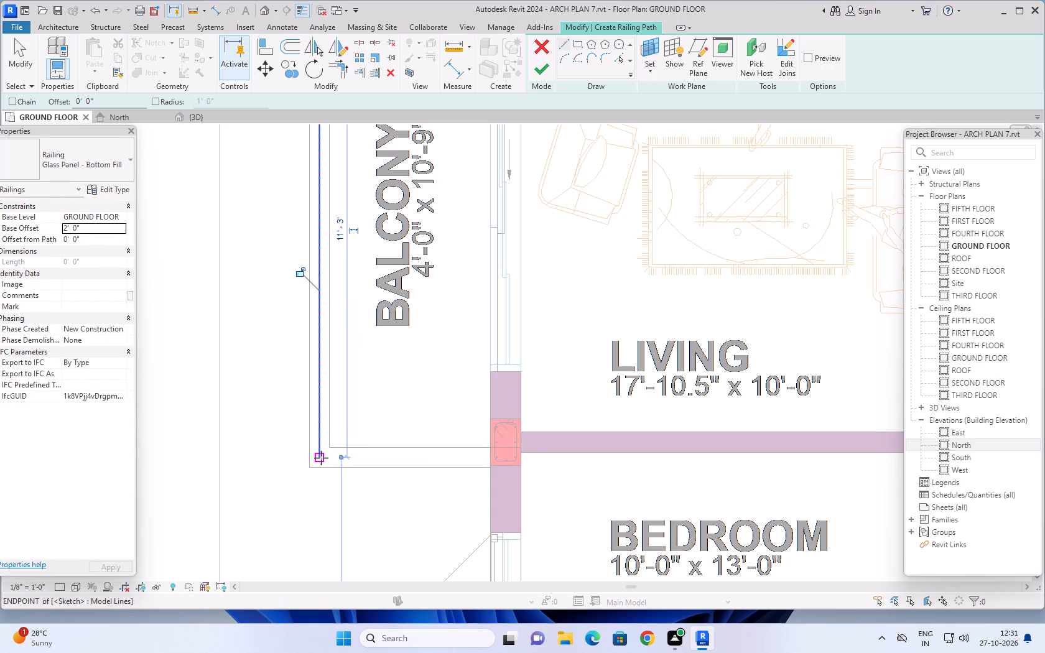
pyautogui.click(320, 458)
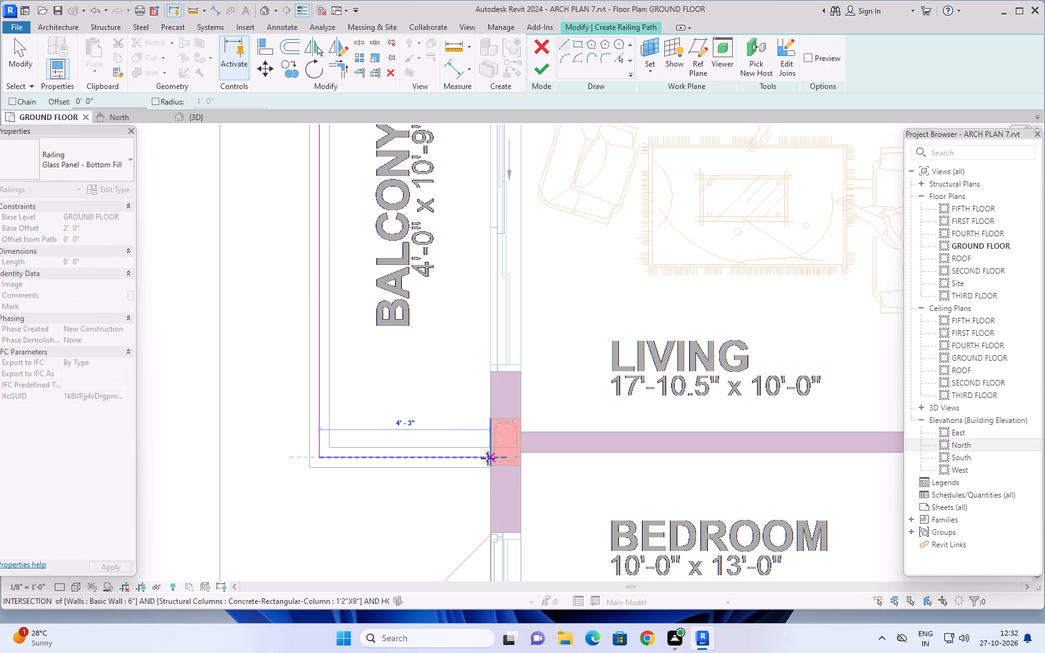
pyautogui.scroll(10, 490, 458)
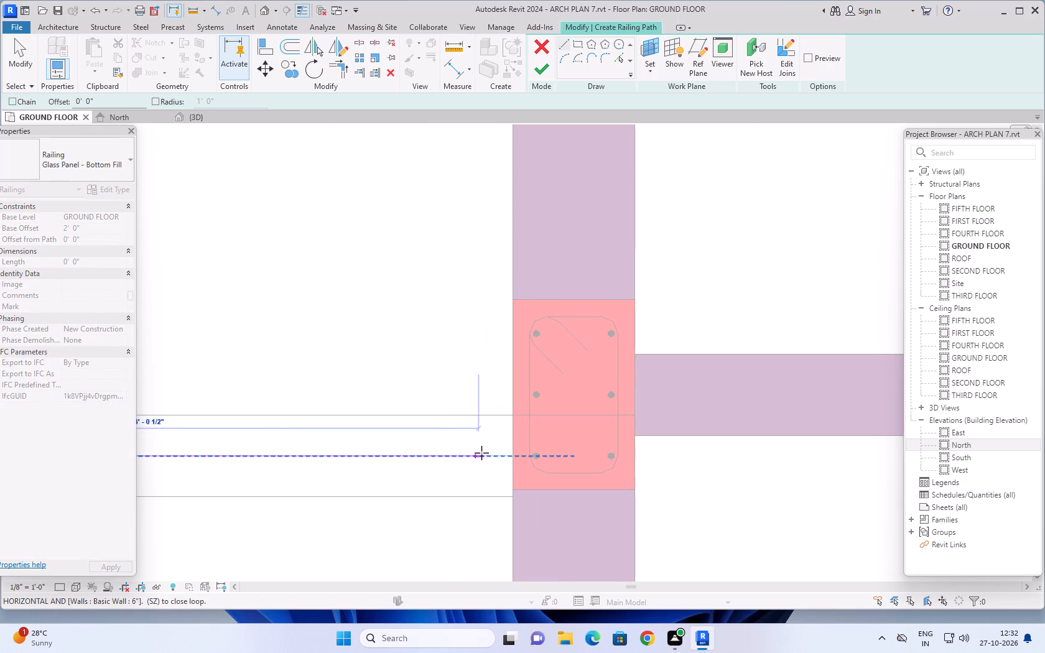
pyautogui.click(513, 455)
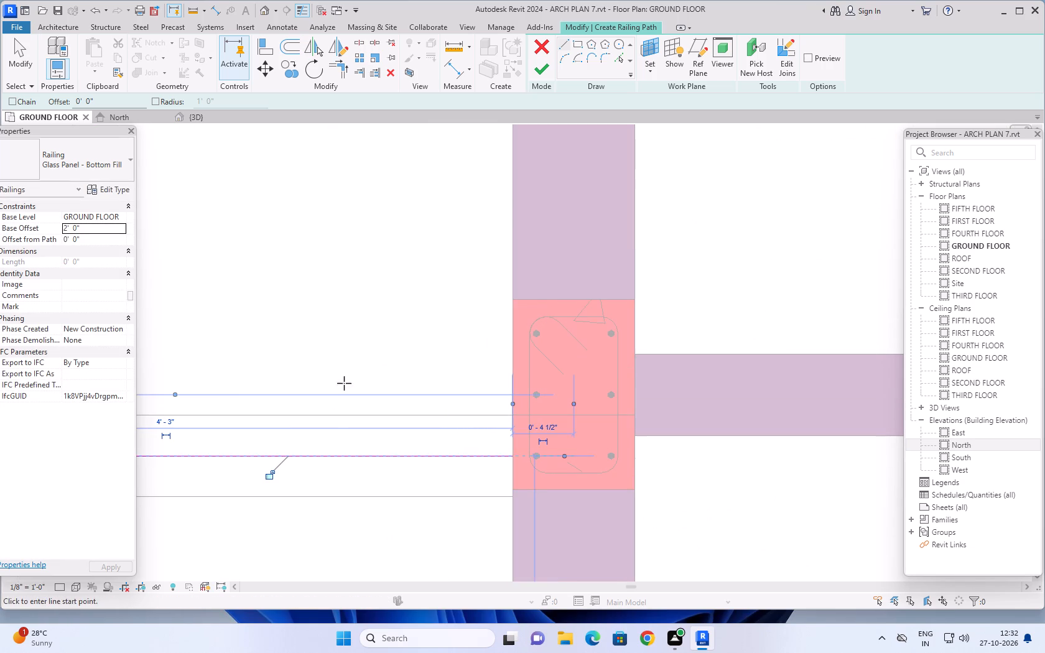
# Sketch the railing path around the southern flat's west balcony along the low wall centreline, with sides of about 4' 3", 11' 3" and 2' 0".
pyautogui.scroll(-10, 346, 381)
pyautogui.scroll(-7, 486, 433)
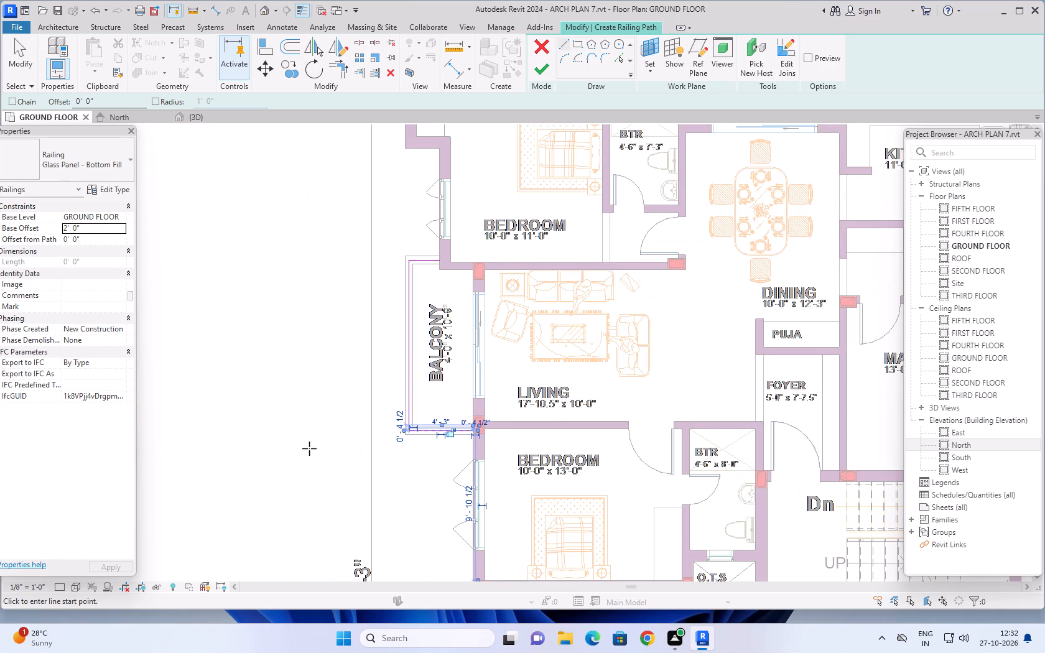
pyautogui.scroll(-6, 313, 440)
pyautogui.moveTo(308, 457); pyautogui.dragTo(301, 353, button='middle')
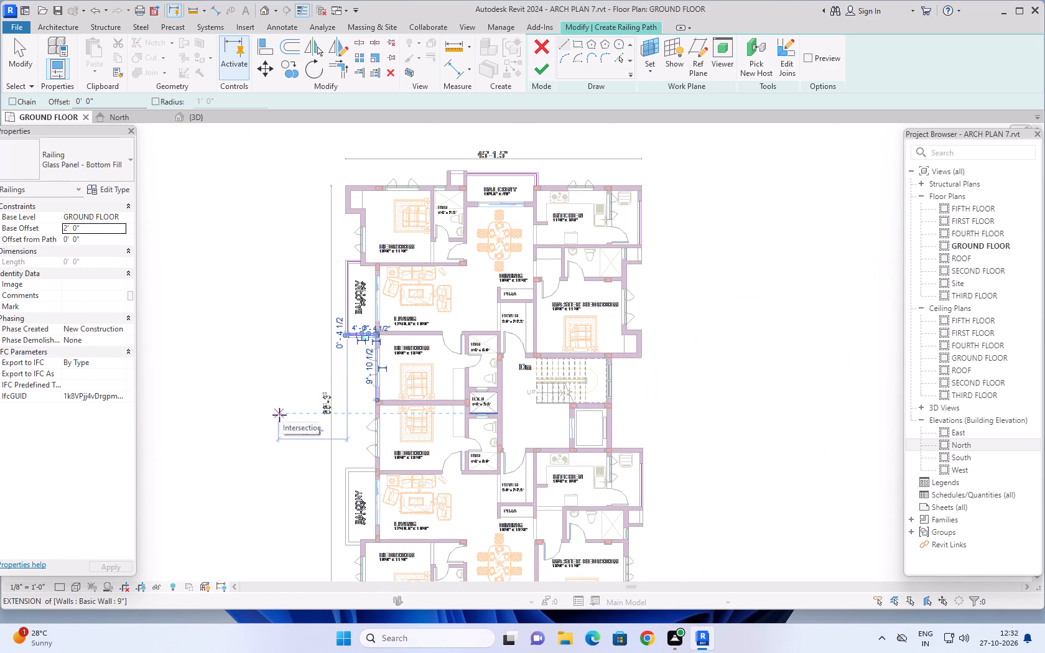
pyautogui.scroll(-3, 279, 415)
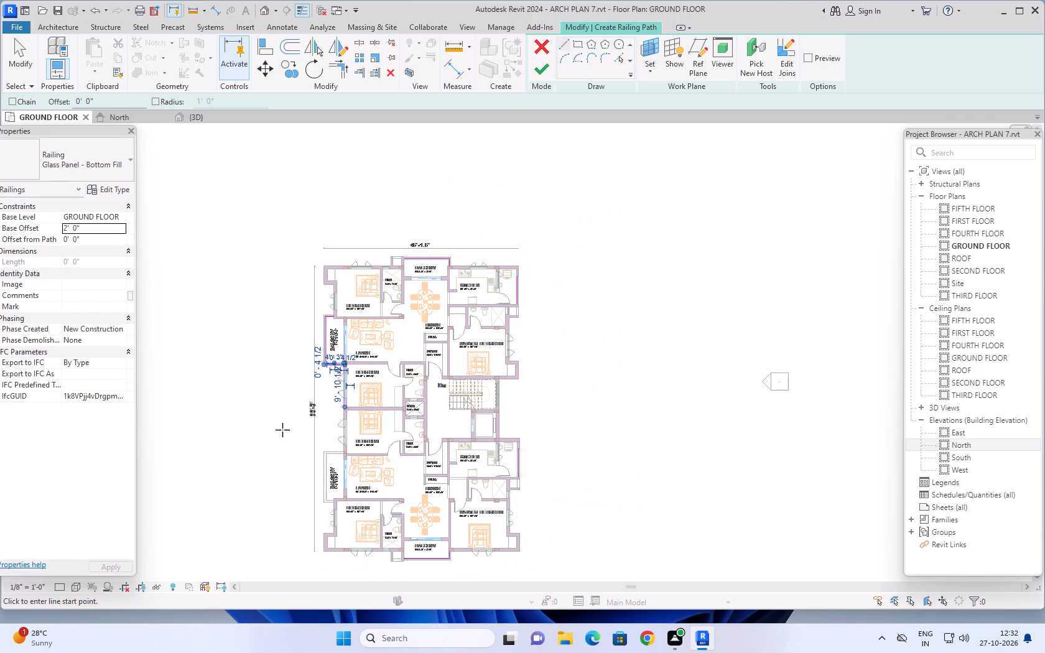
pyautogui.moveTo(278, 461); pyautogui.dragTo(355, 425, button='middle')
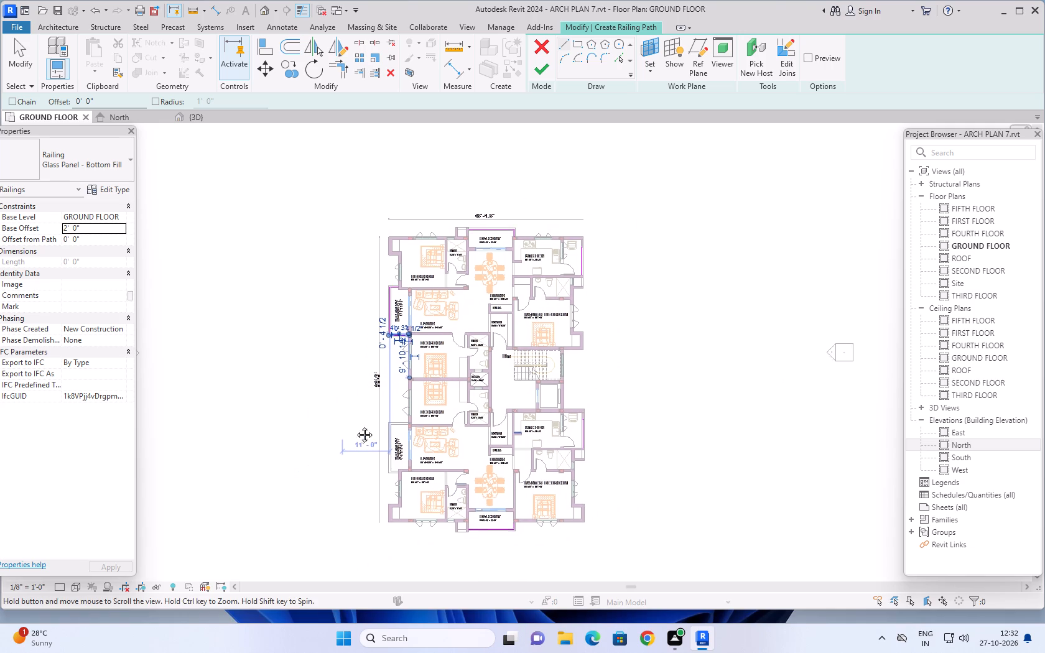
pyautogui.moveTo(355, 425); pyautogui.dragTo(409, 377, button='middle')
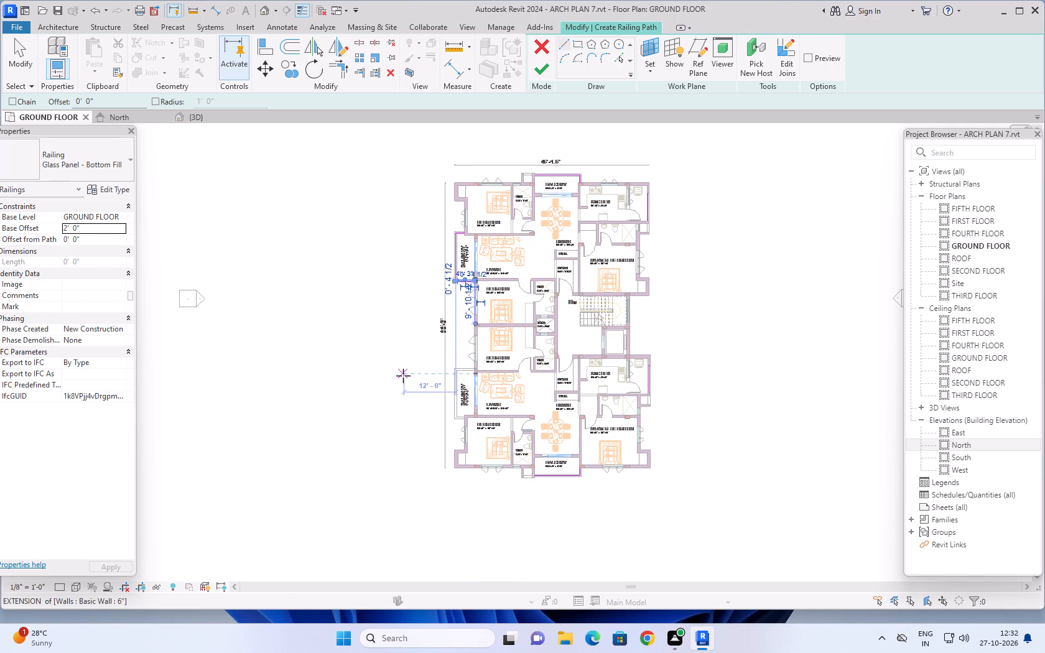
pyautogui.scroll(3, 413, 373)
pyautogui.scroll(4, 483, 390)
pyautogui.scroll(13, 524, 361)
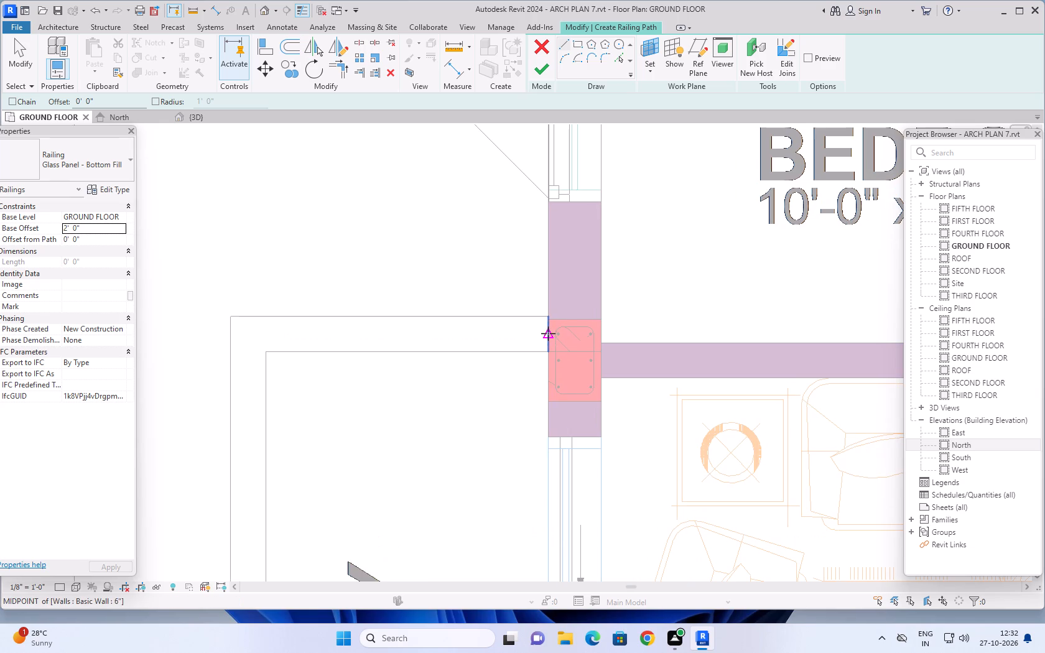
pyautogui.click(548, 333)
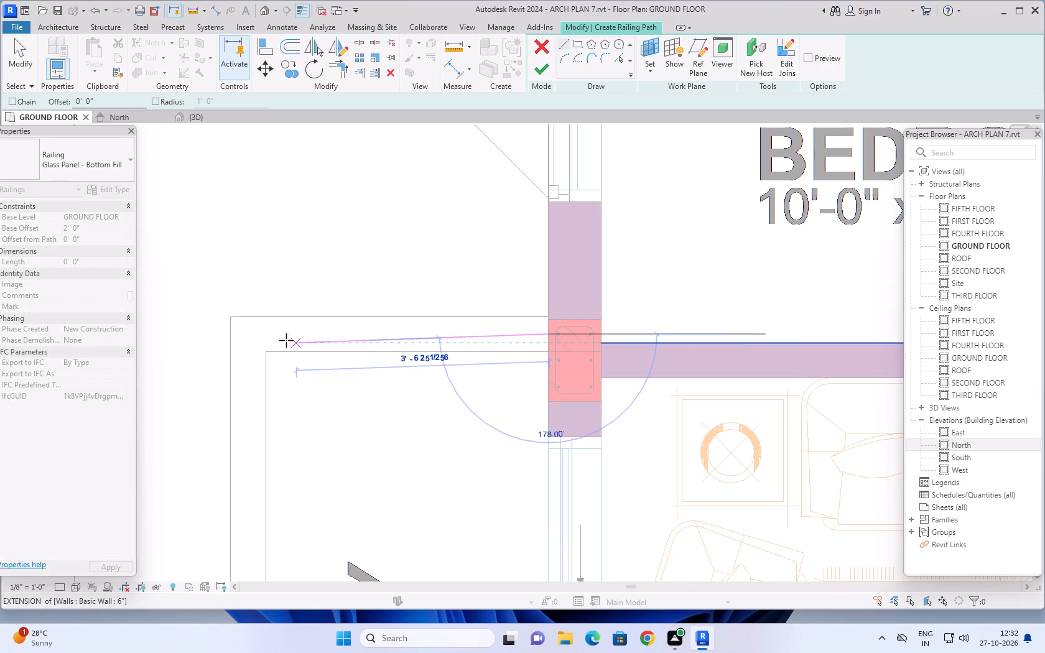
pyautogui.click(249, 335)
pyautogui.click(249, 336)
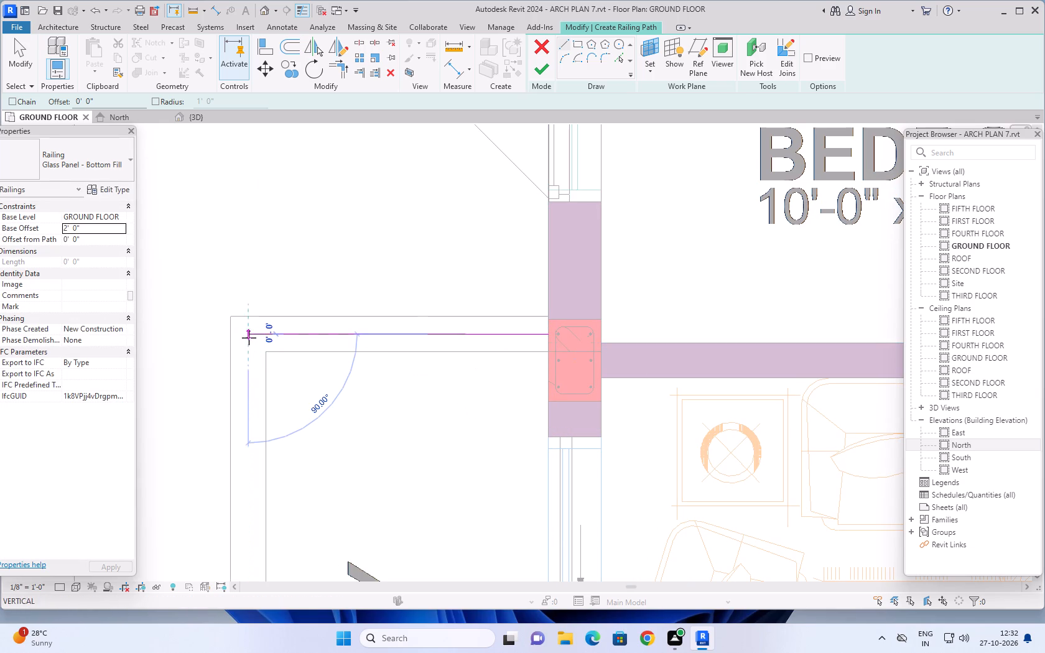
pyautogui.scroll(-7, 249, 442)
pyautogui.moveTo(250, 452); pyautogui.dragTo(255, 351, button='middle')
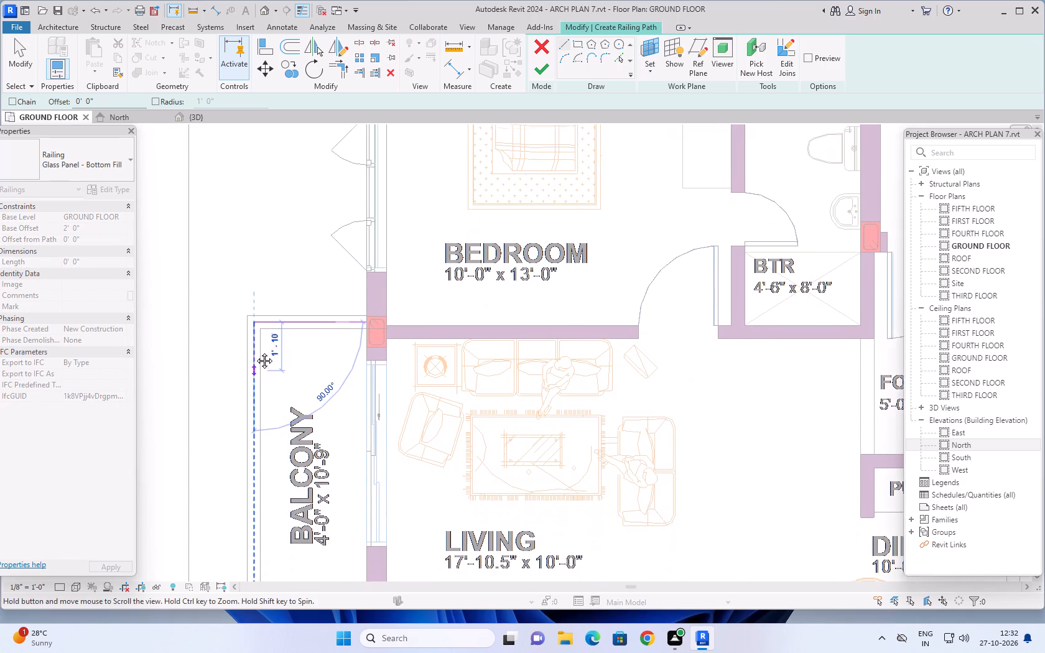
pyautogui.moveTo(255, 351); pyautogui.dragTo(256, 347, button='middle')
pyautogui.scroll(-3, 254, 427)
pyautogui.moveTo(256, 443); pyautogui.dragTo(262, 371, button='middle')
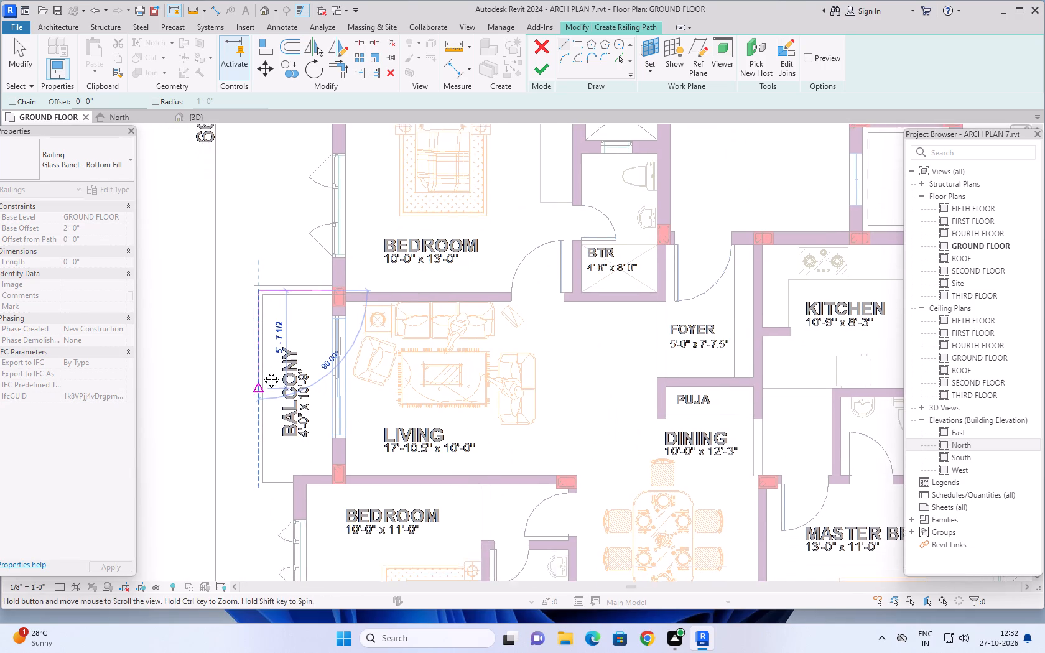
pyautogui.moveTo(262, 371); pyautogui.dragTo(264, 360, button='middle')
pyautogui.scroll(5, 268, 449)
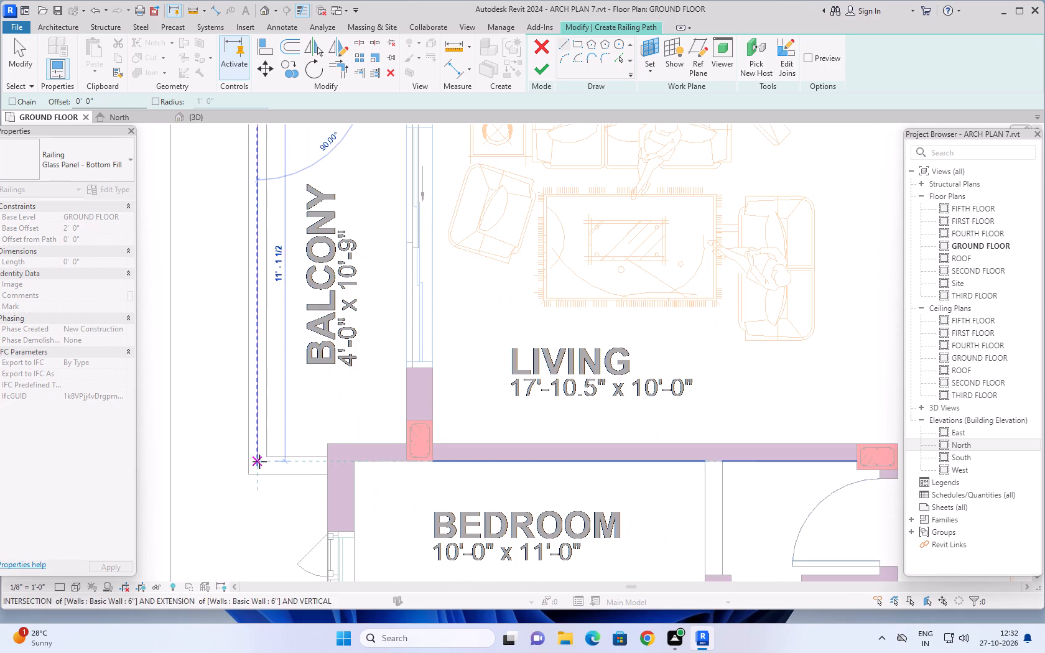
pyautogui.click(258, 465)
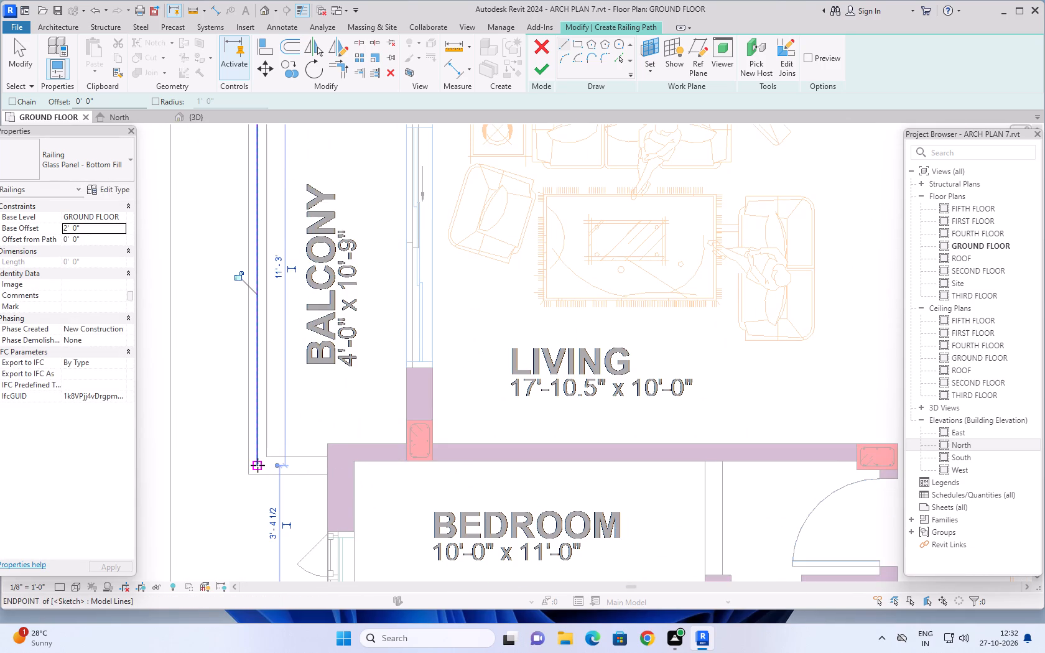
pyautogui.click(258, 465)
pyautogui.click(327, 465)
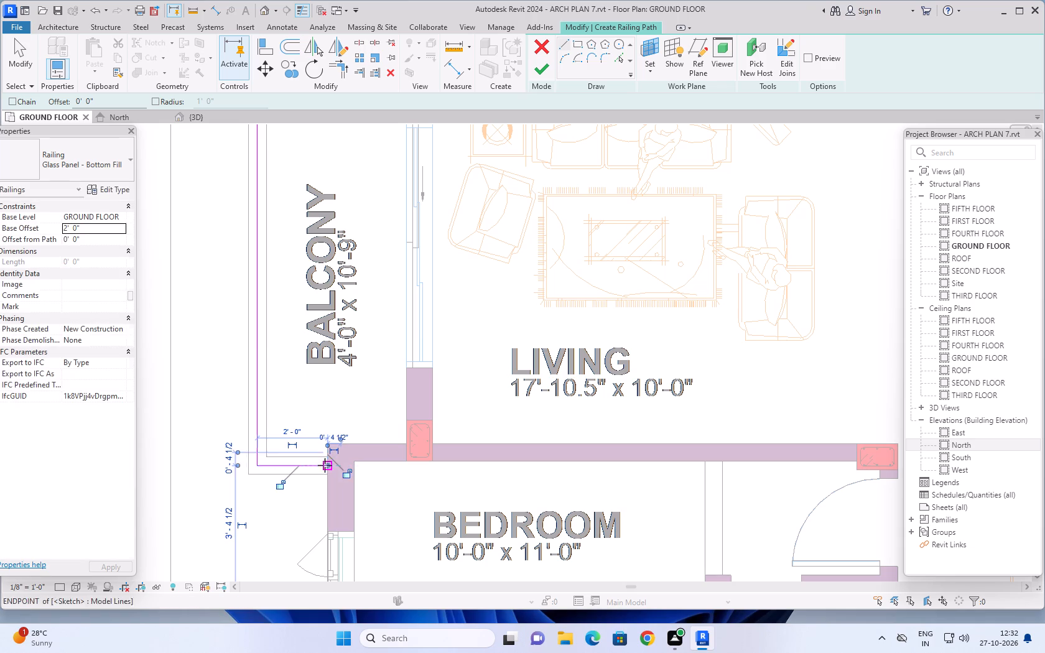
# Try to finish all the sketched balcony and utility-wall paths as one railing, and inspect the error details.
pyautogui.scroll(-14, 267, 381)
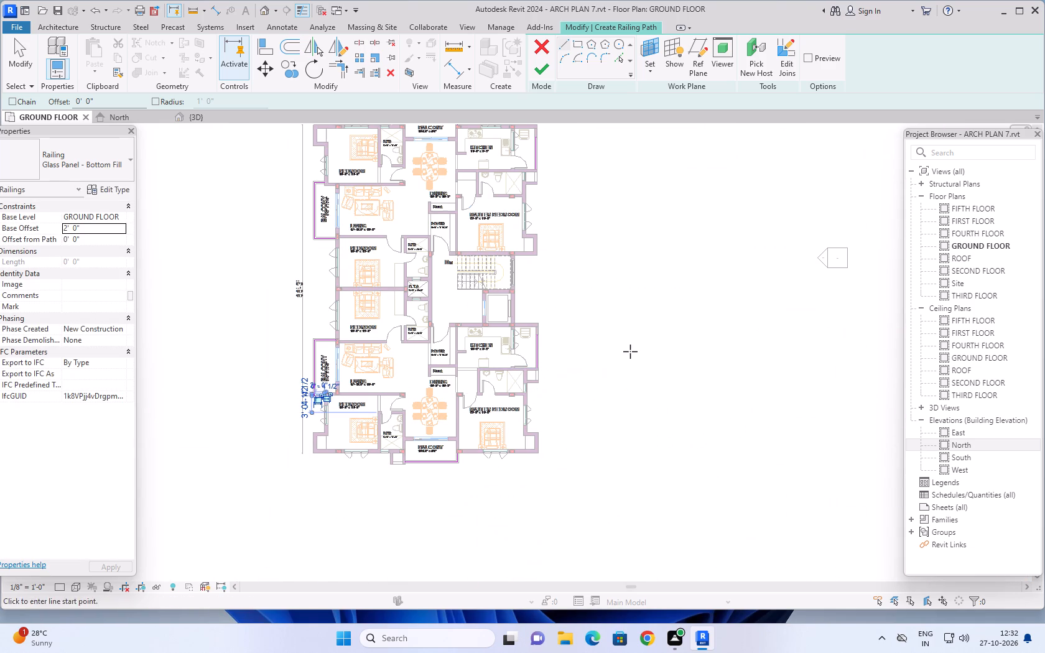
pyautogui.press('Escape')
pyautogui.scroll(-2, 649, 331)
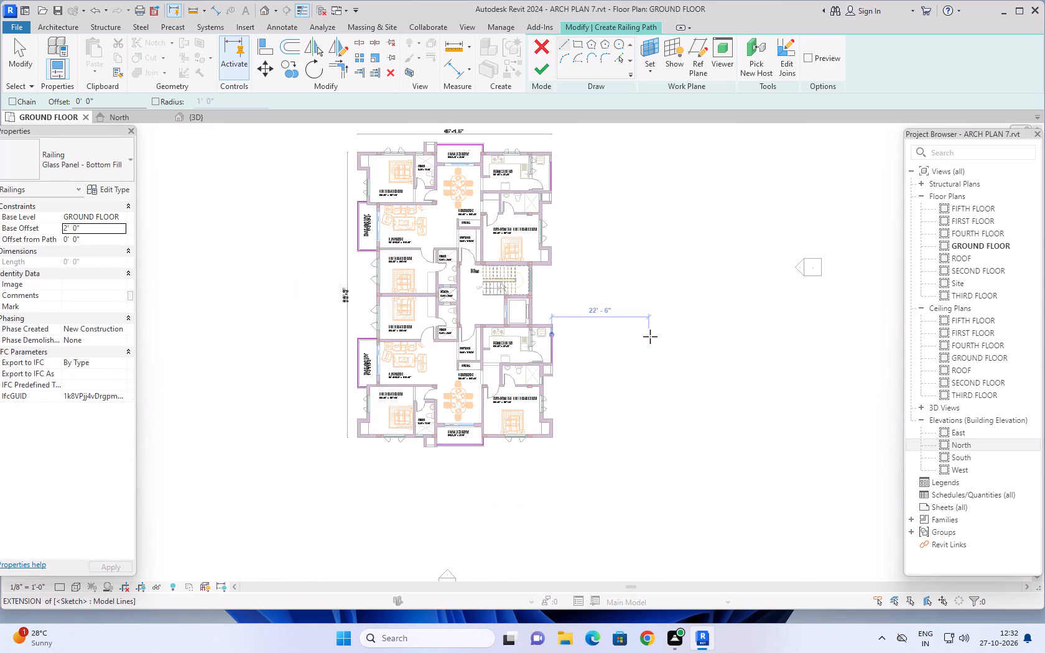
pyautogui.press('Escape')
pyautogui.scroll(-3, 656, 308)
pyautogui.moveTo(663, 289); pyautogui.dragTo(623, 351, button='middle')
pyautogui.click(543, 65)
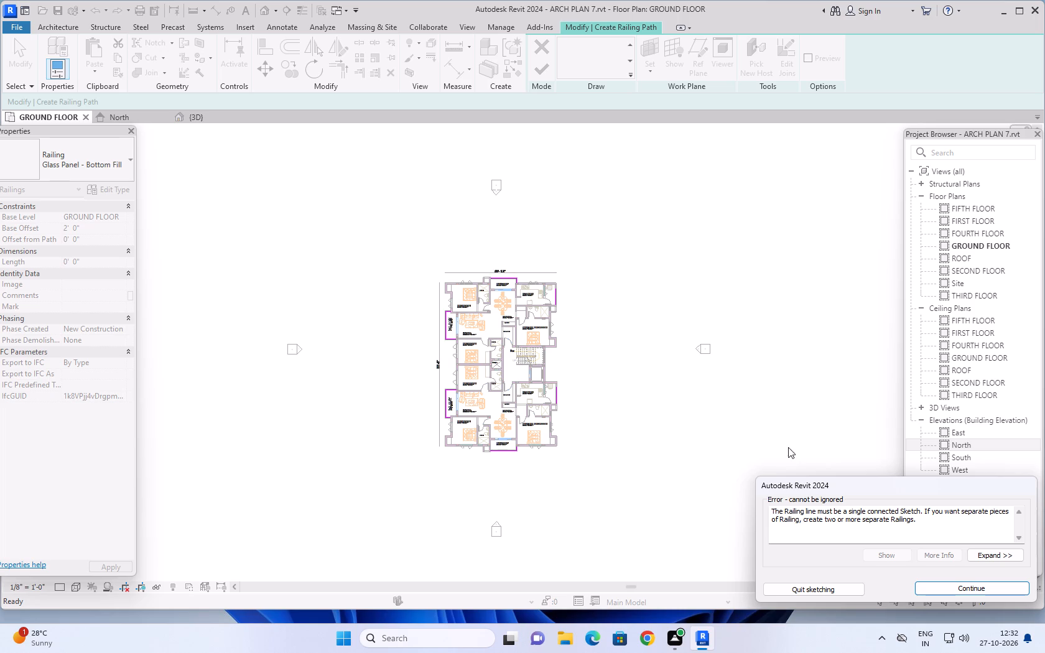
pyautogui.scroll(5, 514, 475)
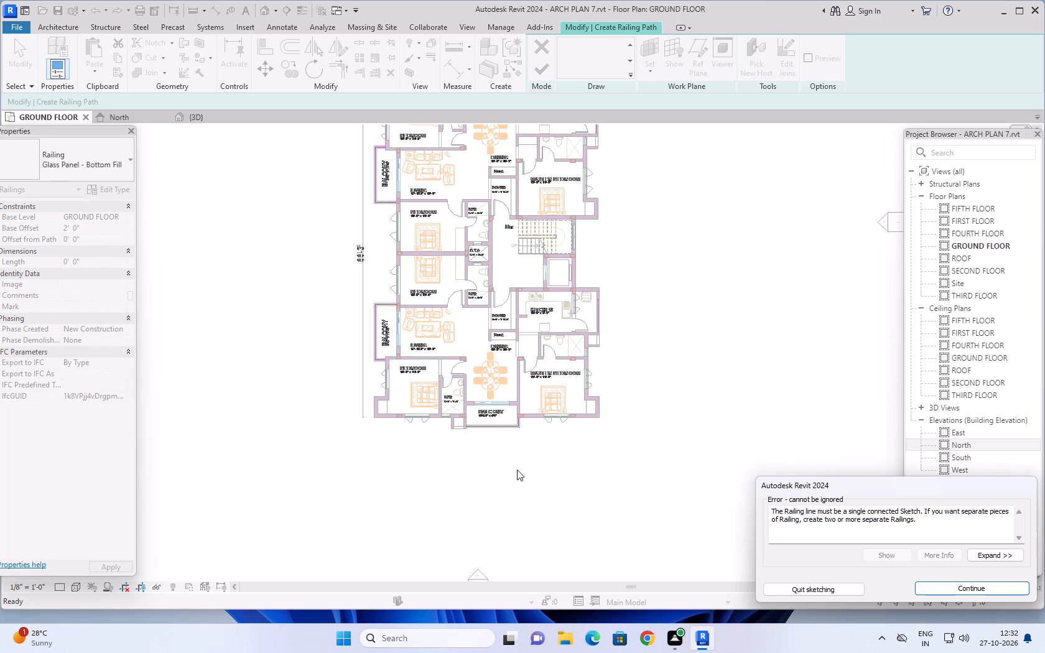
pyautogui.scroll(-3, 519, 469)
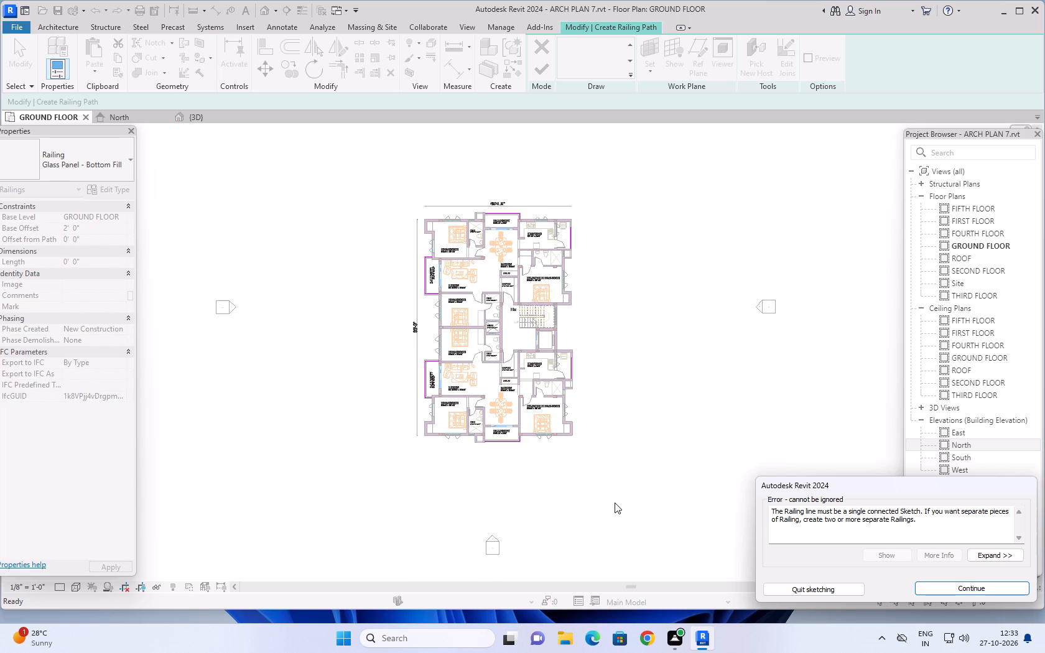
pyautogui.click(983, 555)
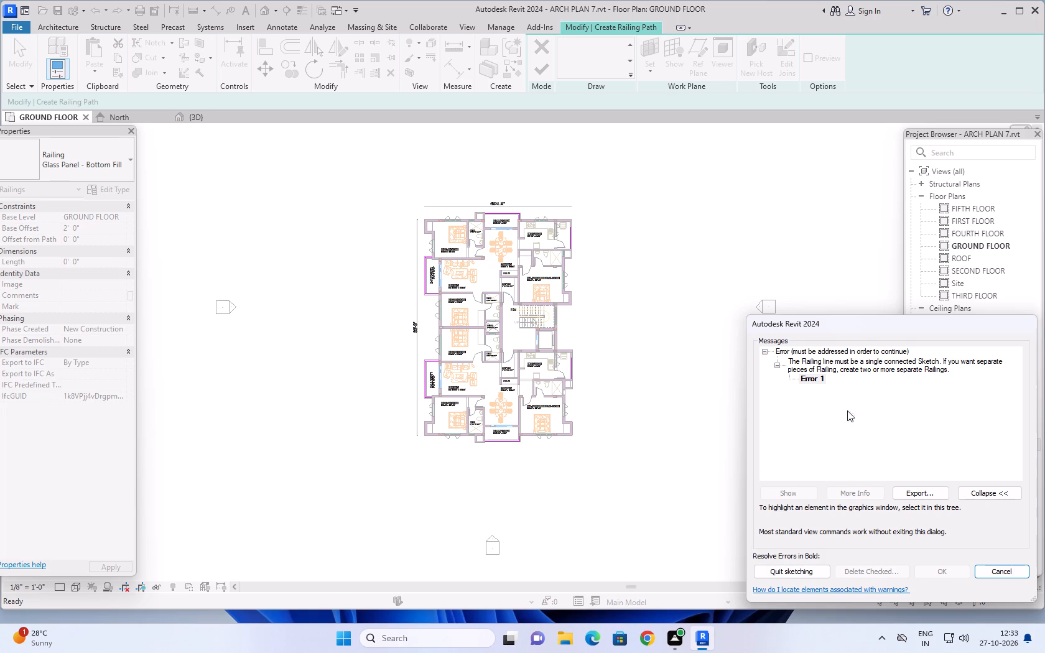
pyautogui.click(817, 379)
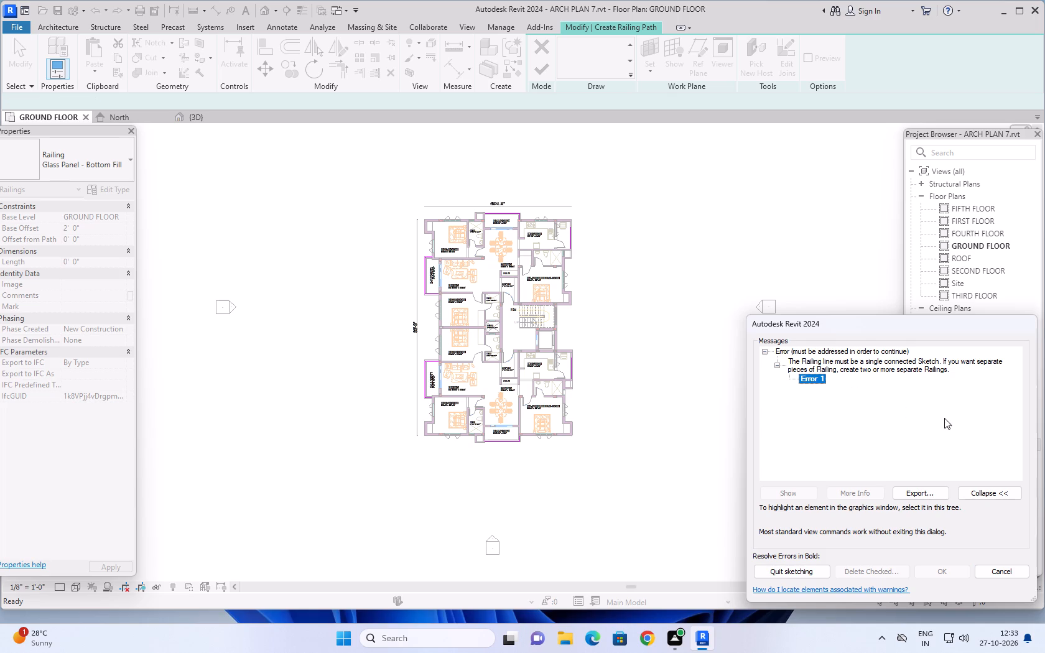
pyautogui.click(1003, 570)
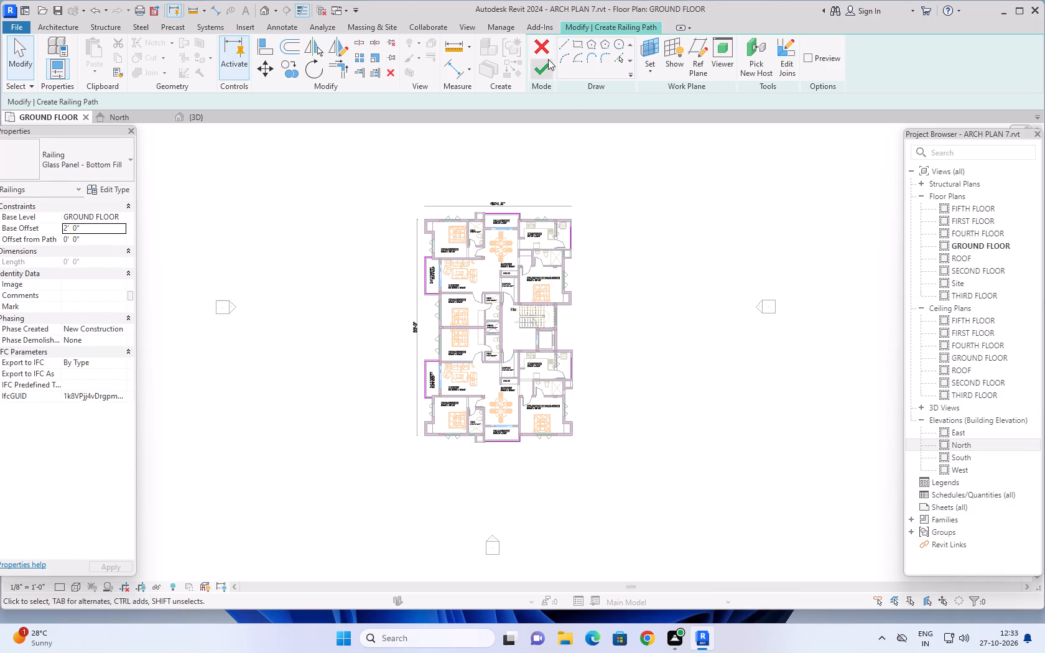
# Quit the combined railing sketch and discard all its disconnected paths.
pyautogui.click(548, 67)
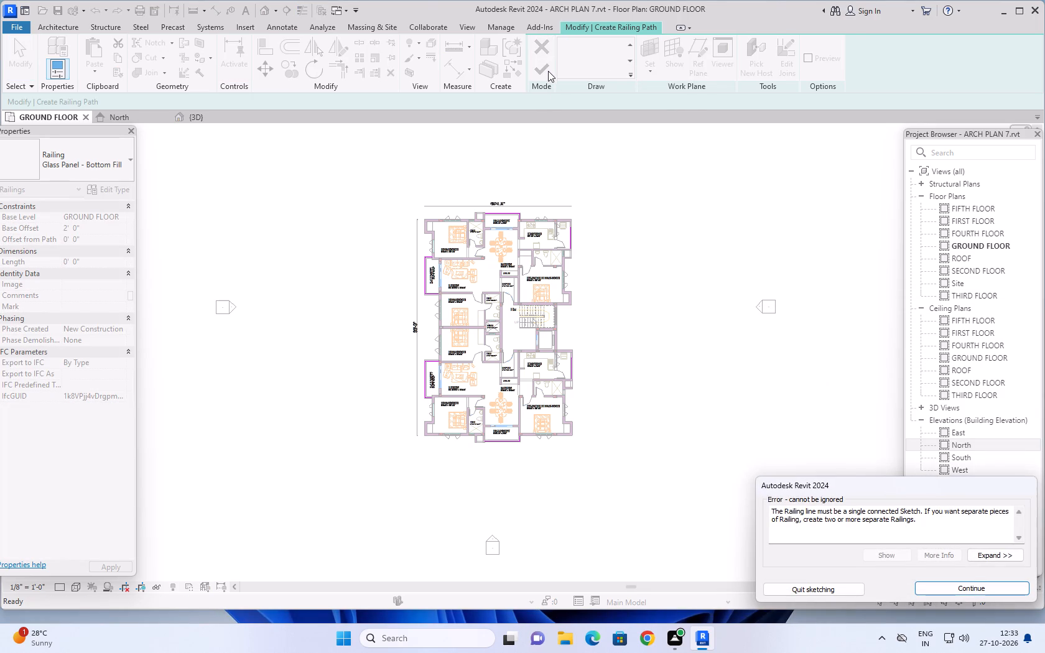
pyautogui.click(844, 591)
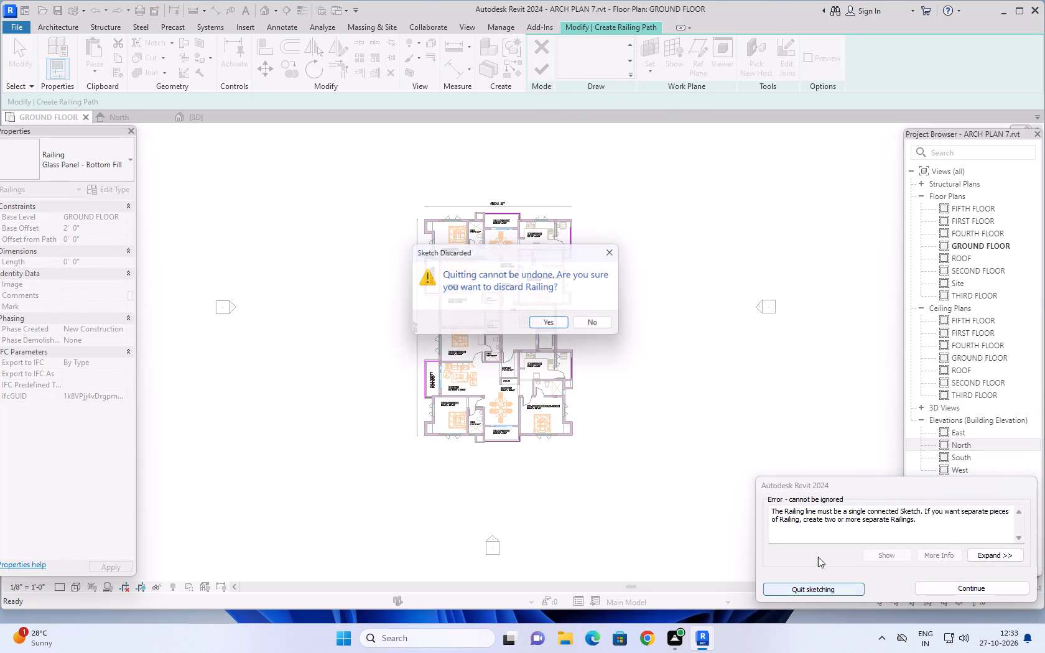
pyautogui.click(561, 323)
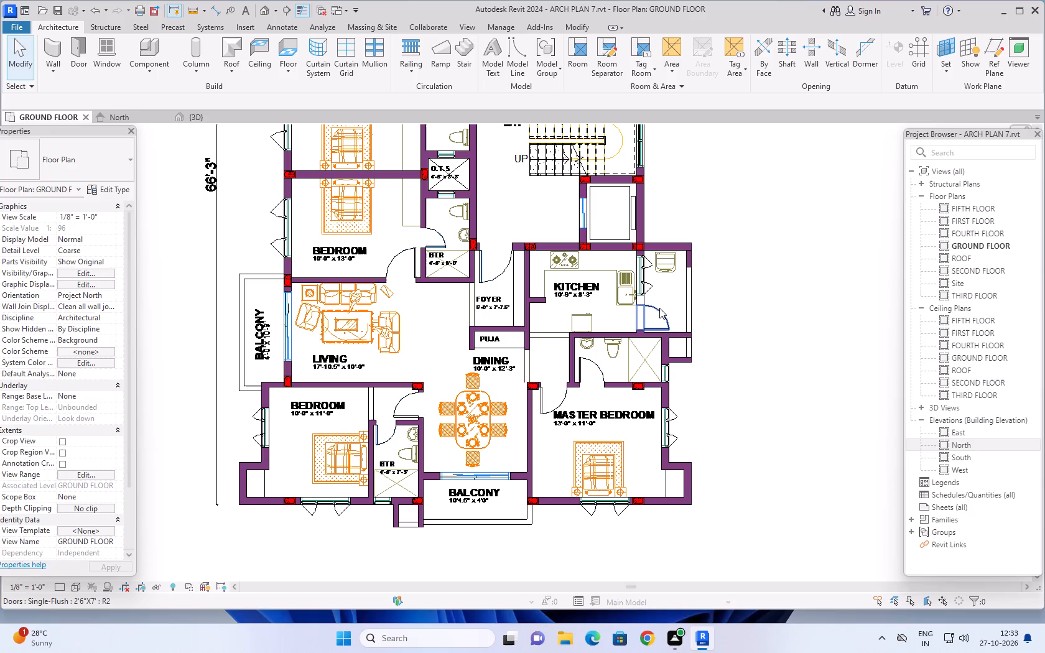
# Start a new railing path with the Glass Panel - Bottom Fill type and a base offset of 2'.
pyautogui.scroll(-2, 672, 315)
pyautogui.scroll(-2, 757, 342)
pyautogui.moveTo(766, 315); pyautogui.dragTo(736, 361, button='middle')
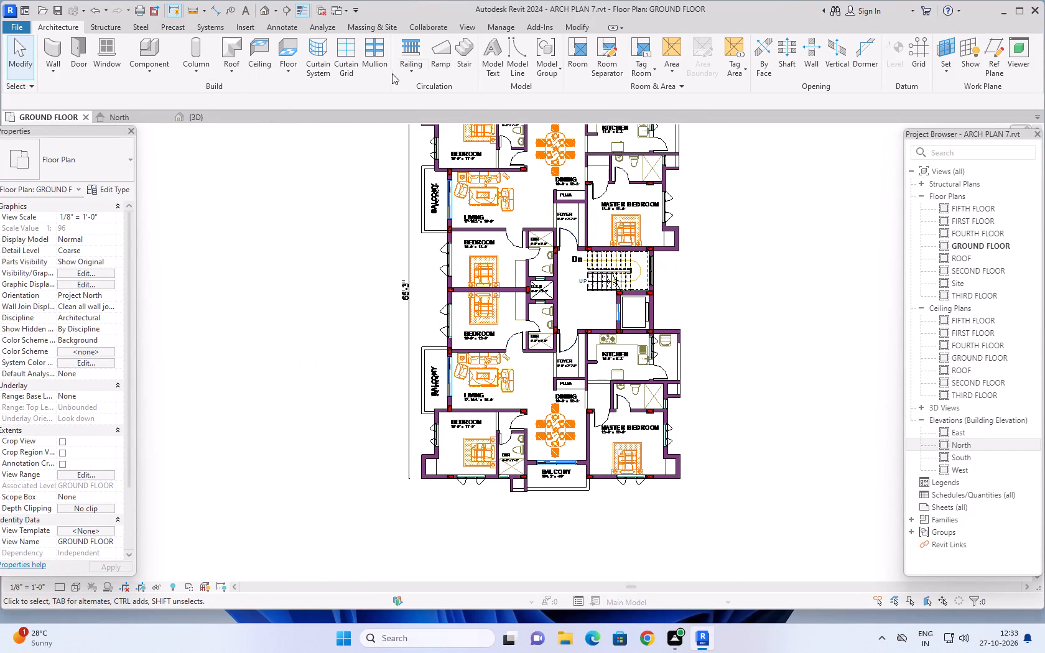
pyautogui.click(408, 49)
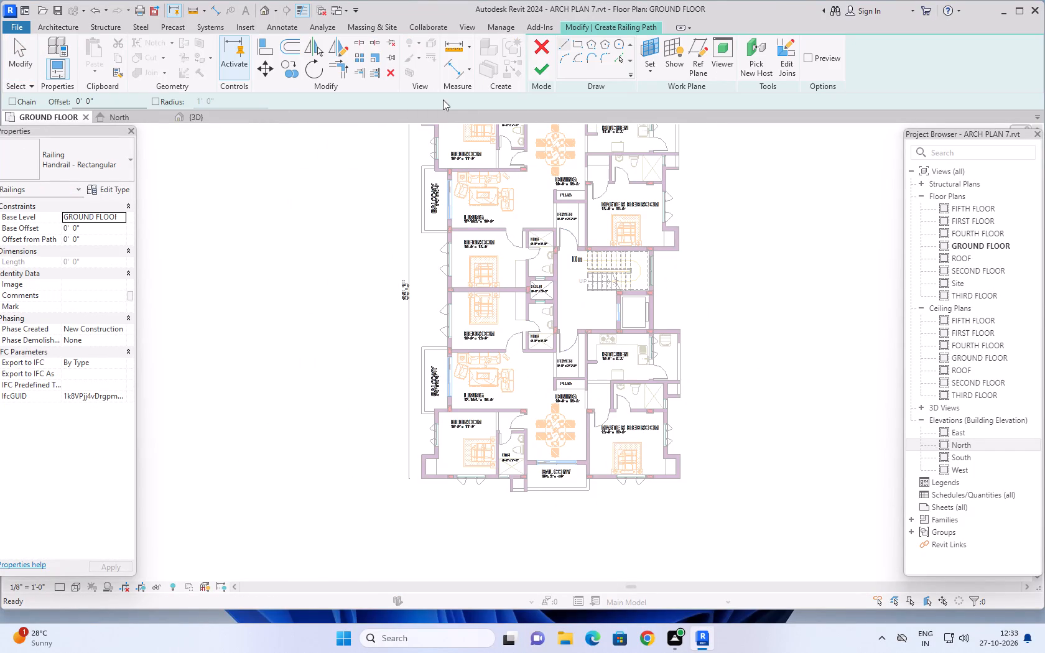
pyautogui.click(123, 159)
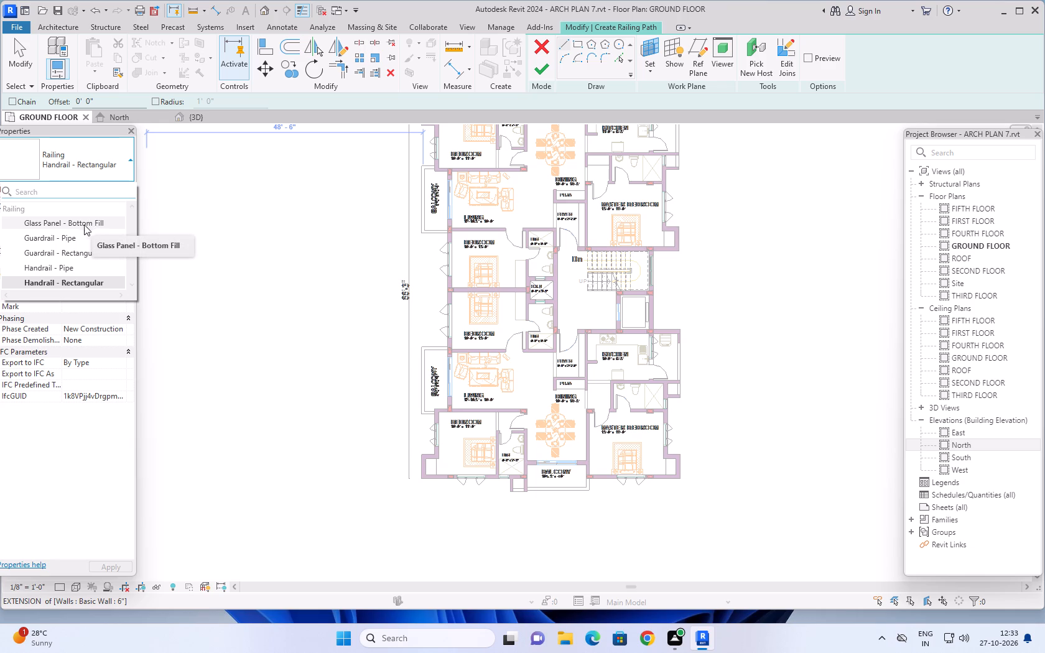
pyautogui.click(75, 223)
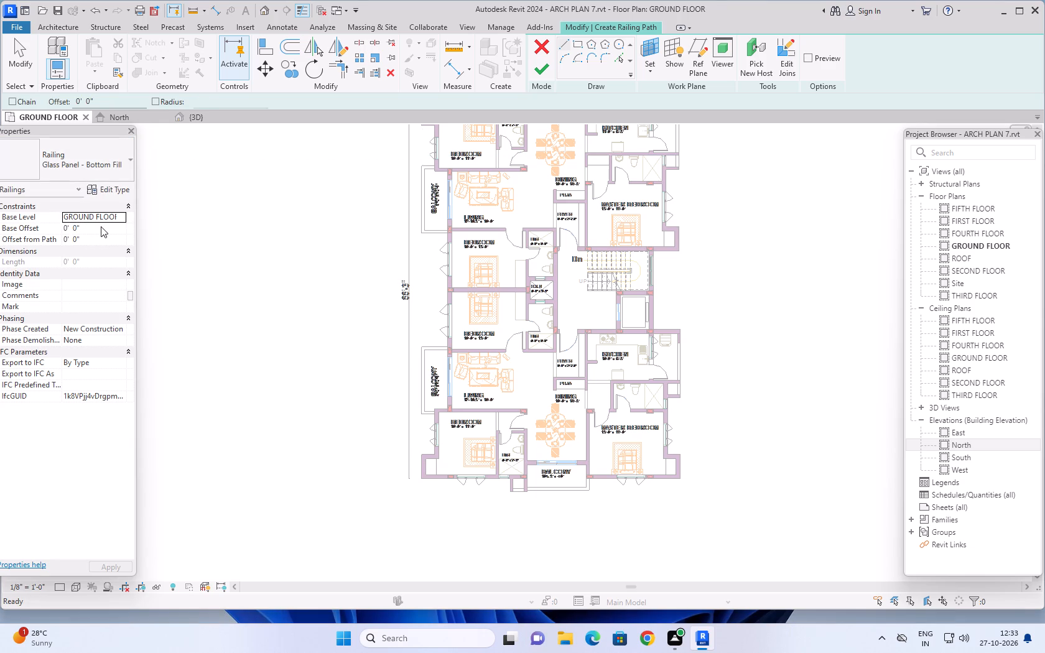
pyautogui.click(101, 226)
pyautogui.write("2'")
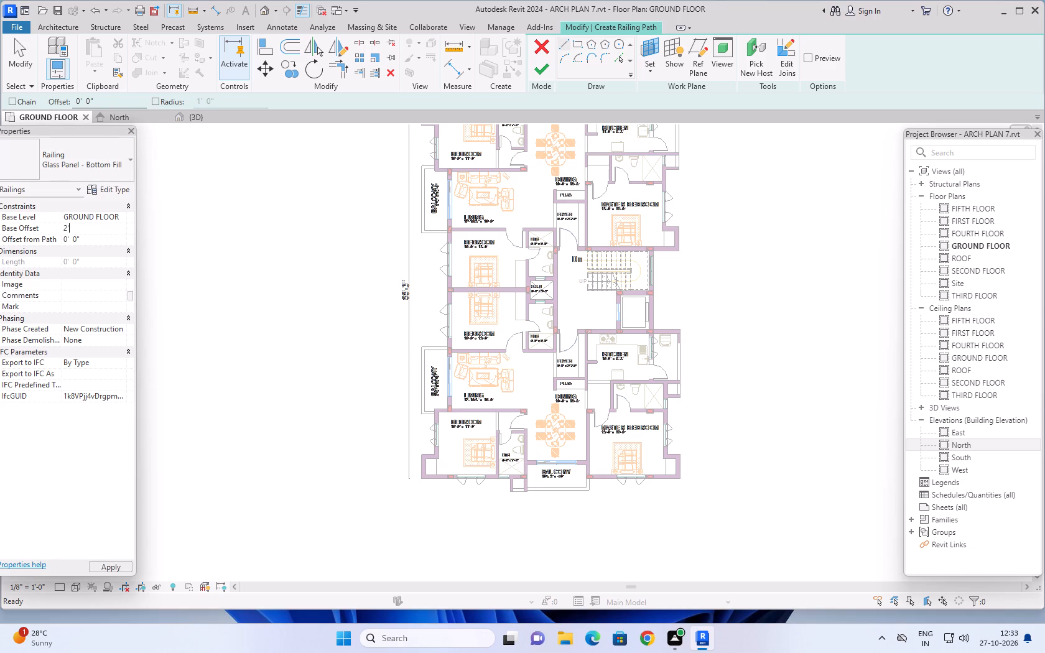
pyautogui.press('Return')
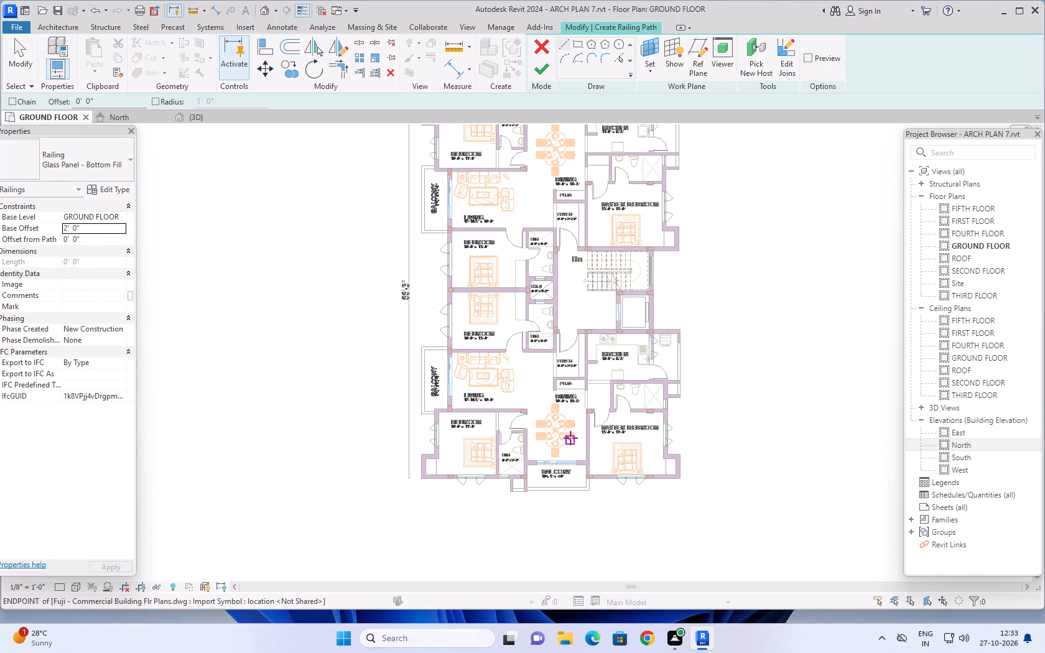
# Create the southern balcony's railing along the low wall centreline, about 10' 7 1/2" across and 1' 9" back to the column.
pyautogui.scroll(14, 531, 494)
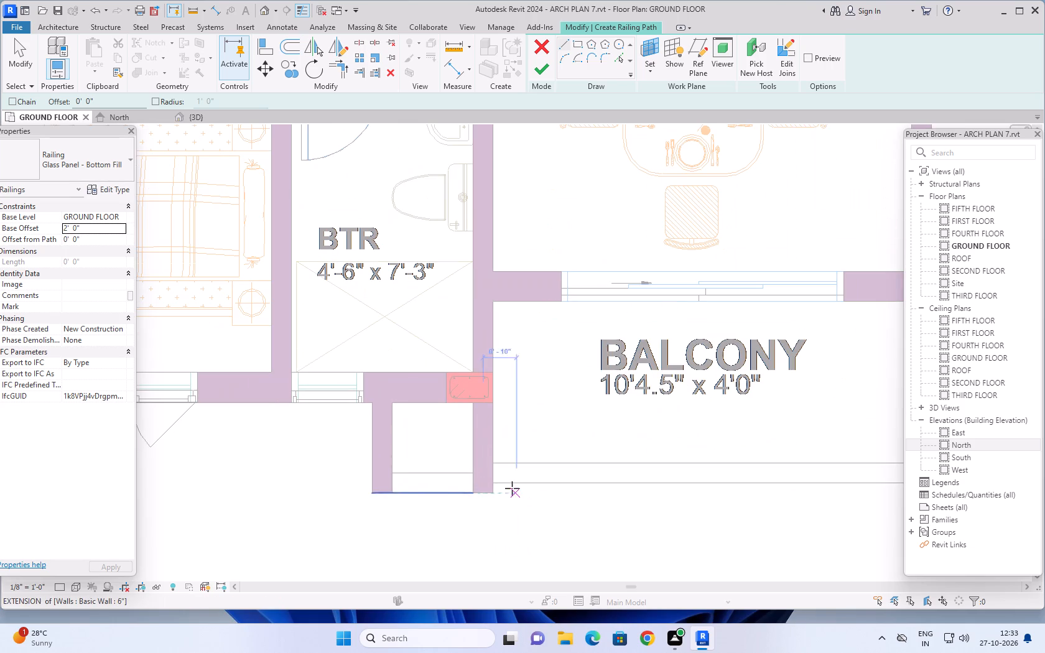
pyautogui.click(495, 473)
pyautogui.scroll(-2, 722, 471)
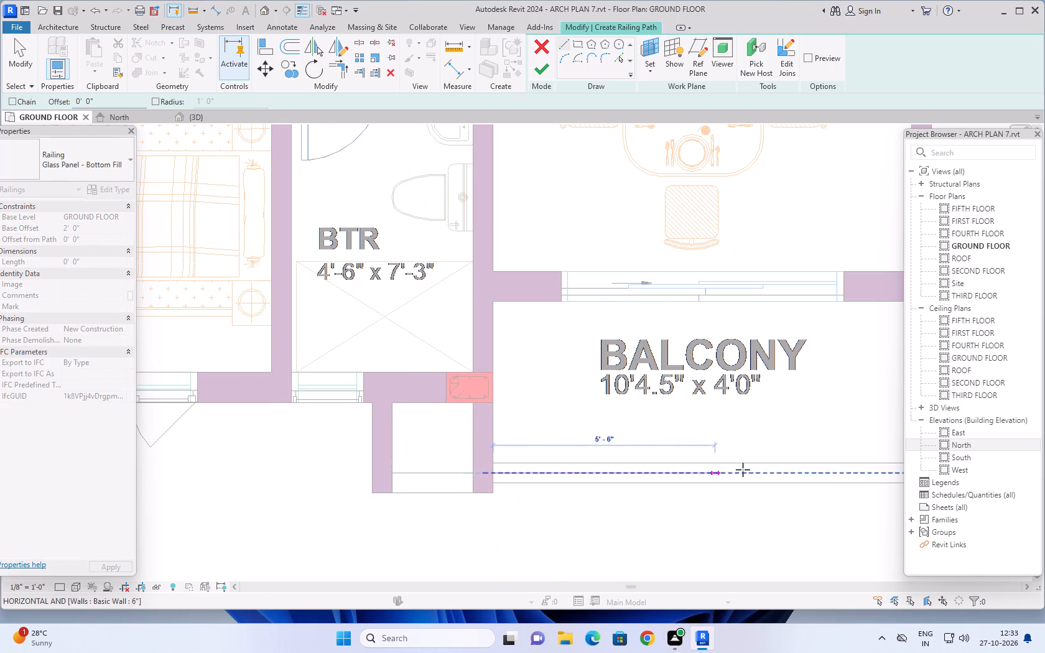
pyautogui.moveTo(743, 470); pyautogui.dragTo(463, 509, button='middle')
pyautogui.scroll(4, 575, 515)
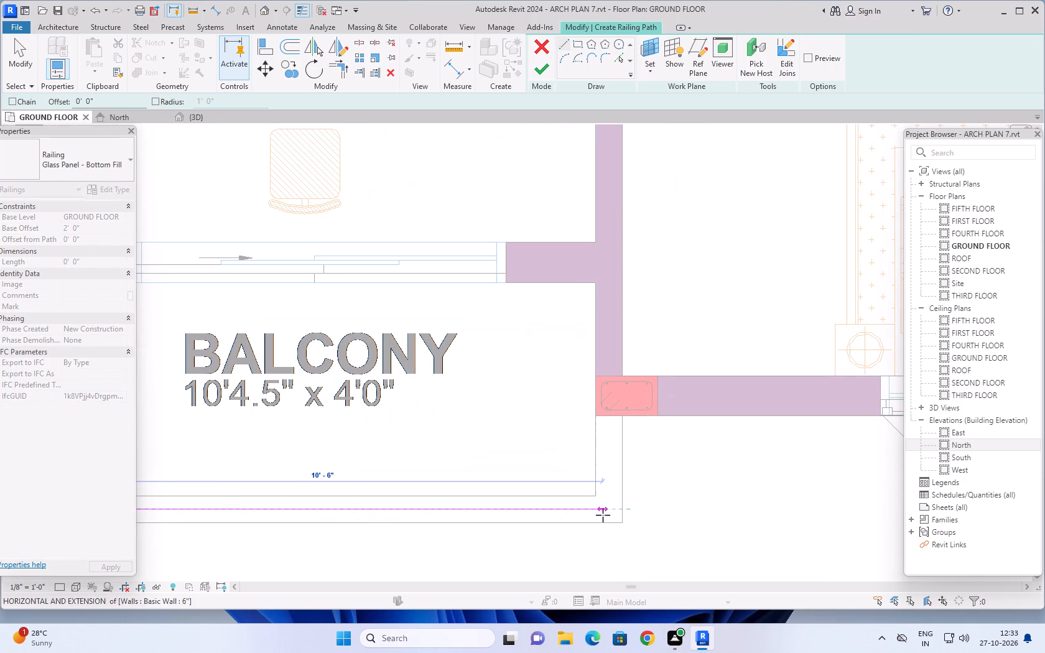
pyautogui.click(606, 509)
pyautogui.click(610, 510)
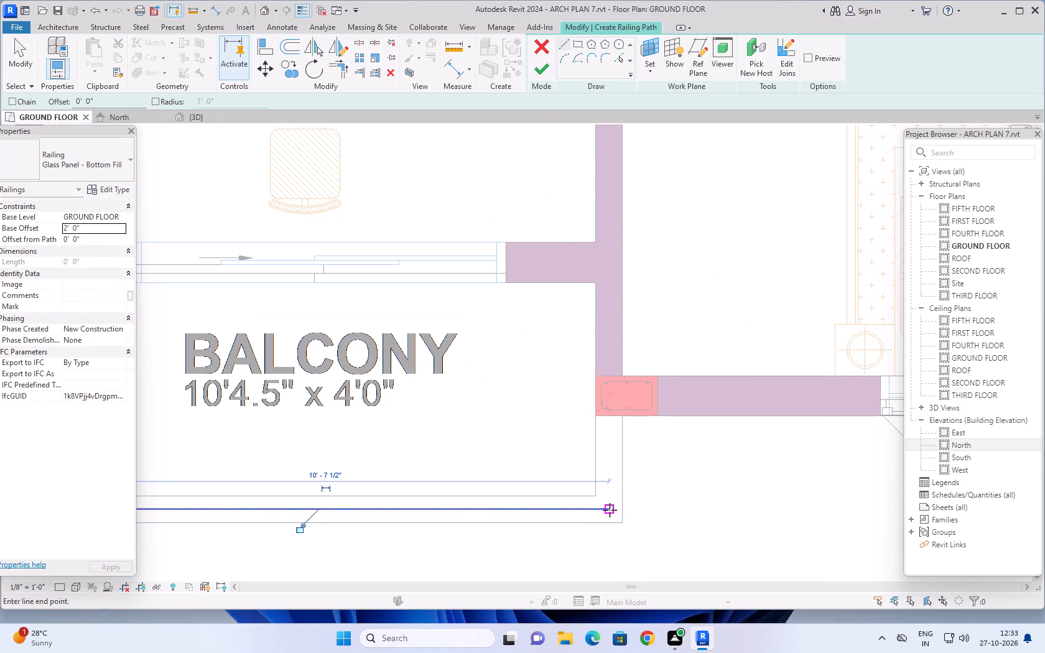
pyautogui.click(610, 417)
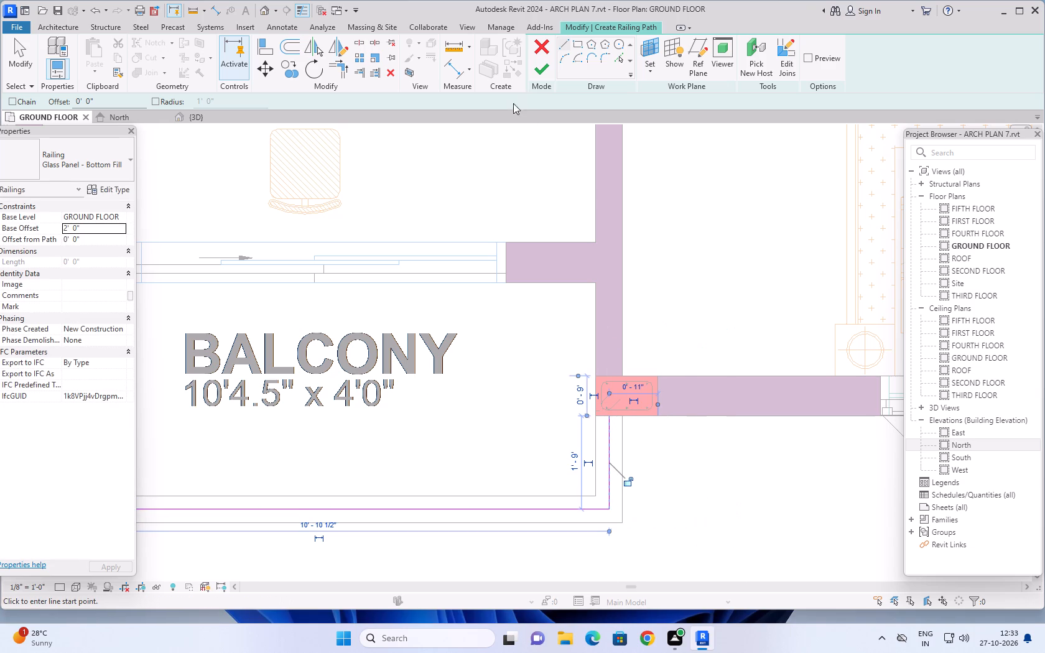
pyautogui.click(539, 73)
# Sketch a separate glass-panel railing line about 6' 7" long along the southern flat's low utility wall centreline beside the kitchen.
pyautogui.scroll(-3, 624, 396)
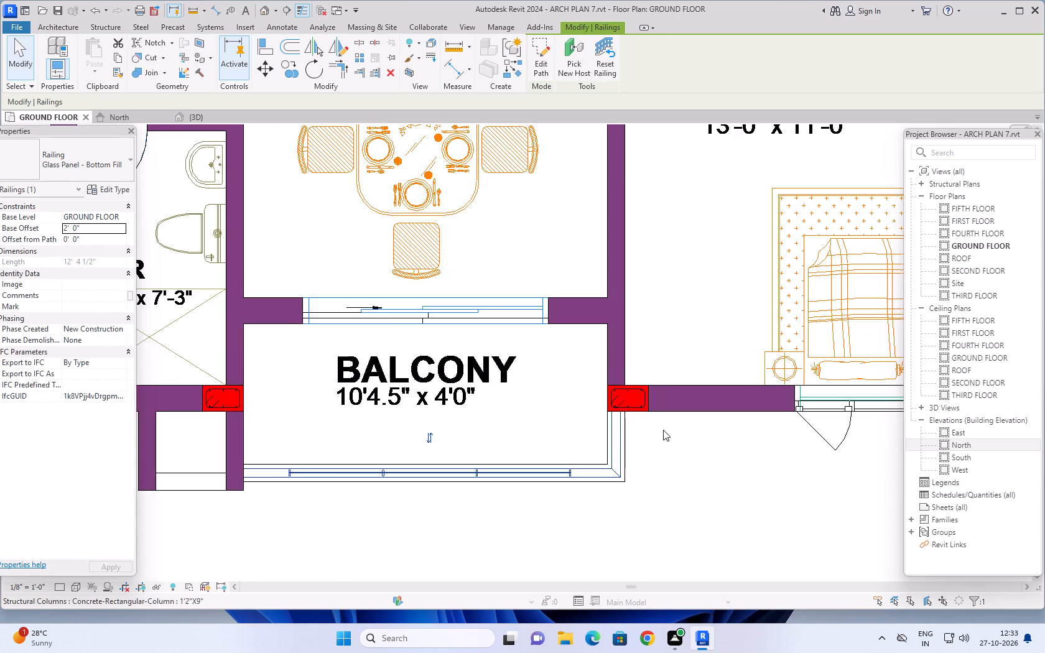
pyautogui.scroll(-3, 668, 441)
pyautogui.moveTo(667, 460); pyautogui.dragTo(490, 473, button='middle')
pyautogui.scroll(-3, 530, 484)
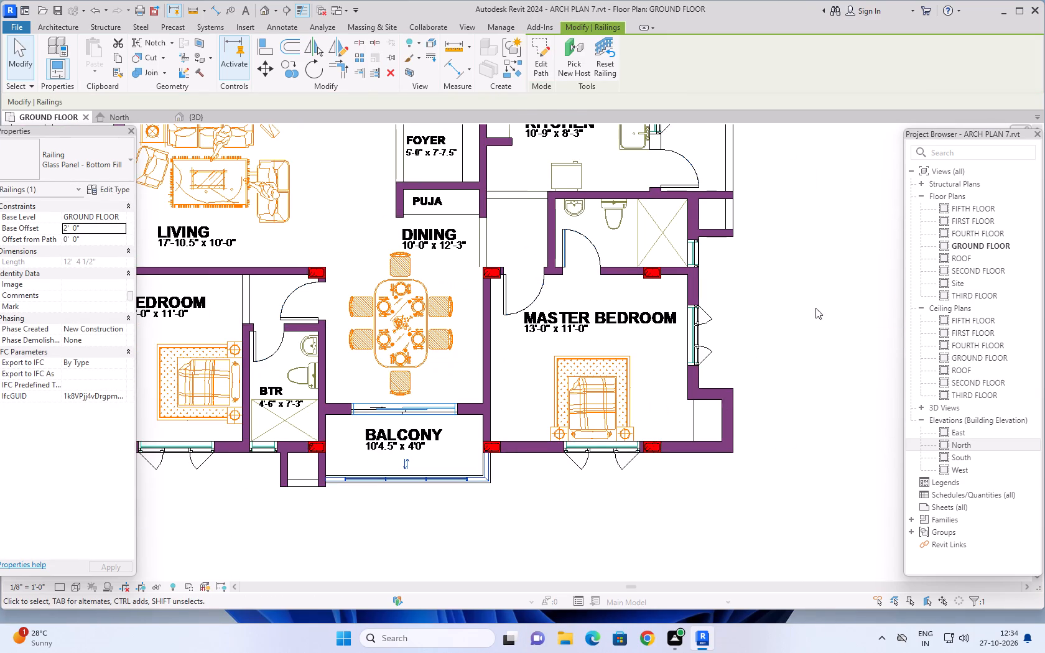
pyautogui.moveTo(821, 300); pyautogui.dragTo(753, 396, button='middle')
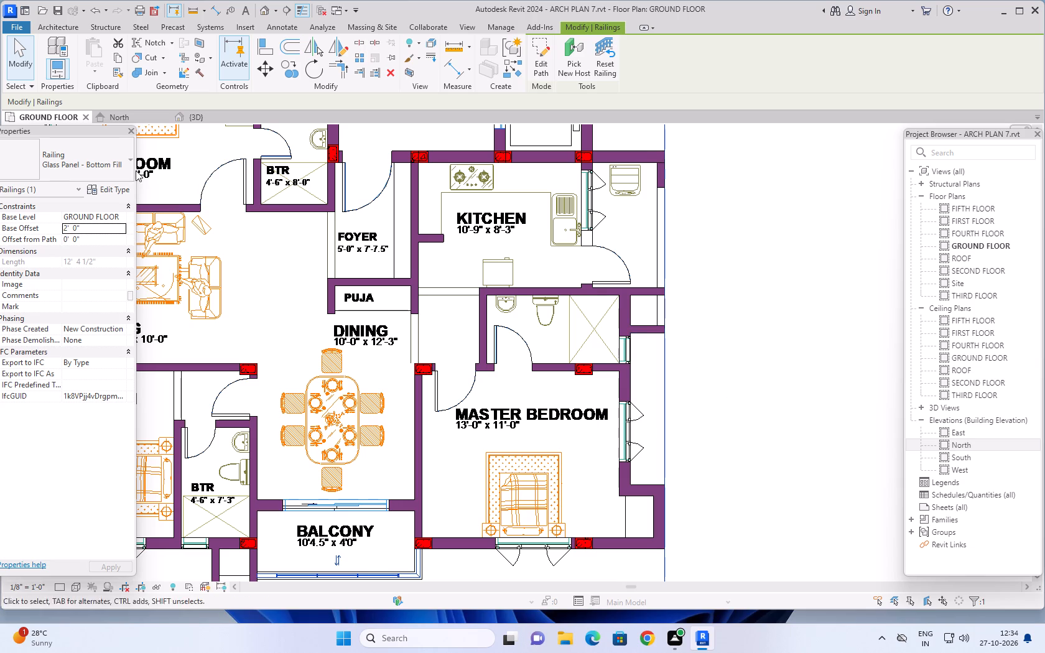
pyautogui.click(60, 22)
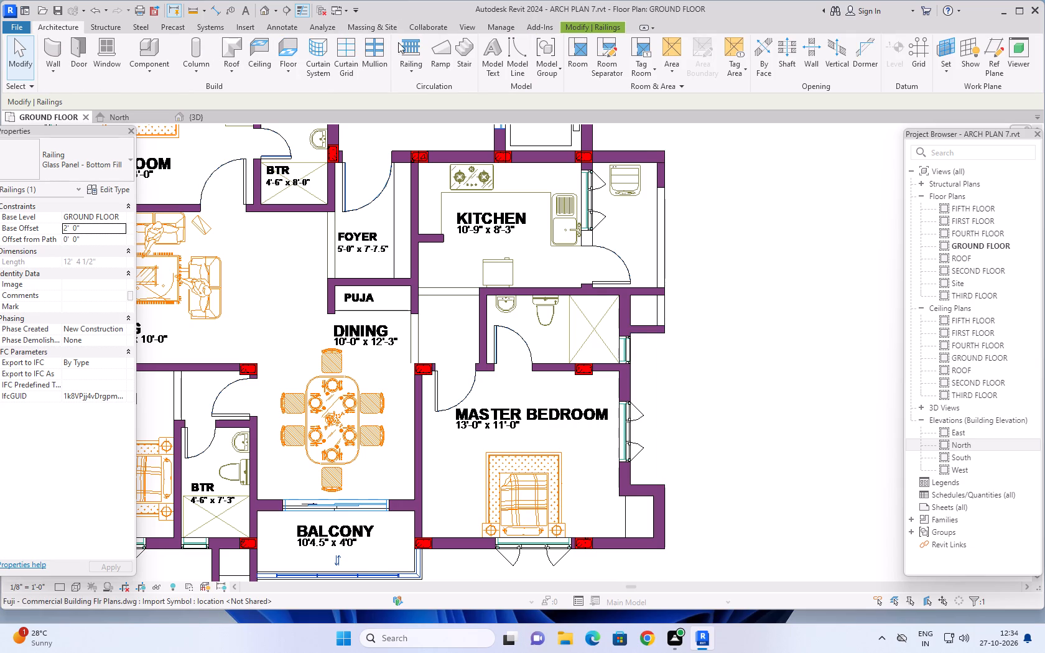
pyautogui.click(407, 45)
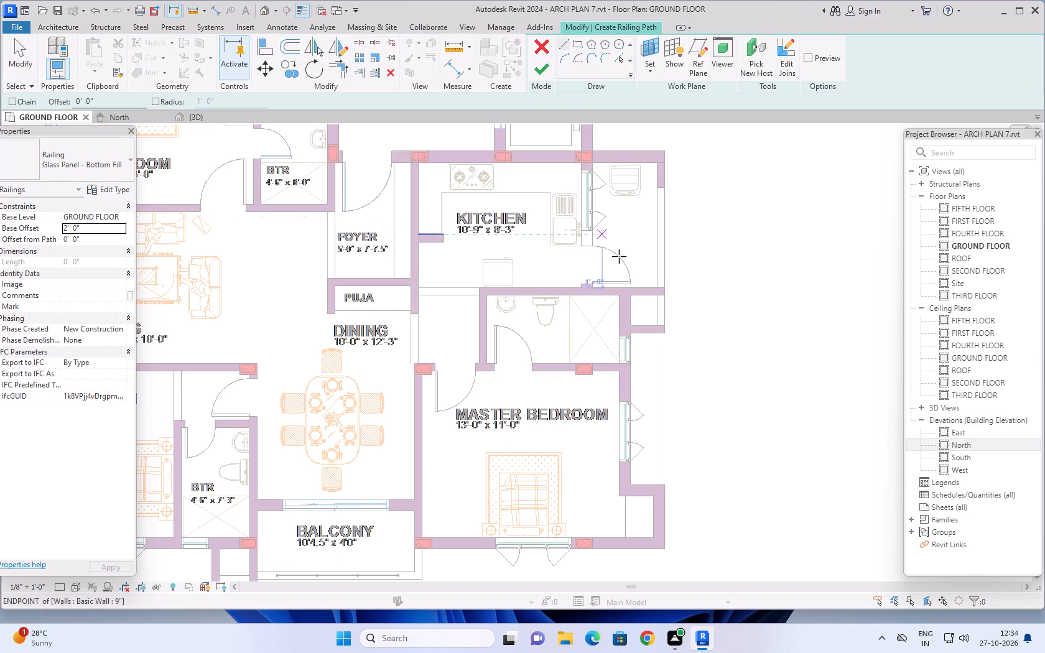
pyautogui.scroll(-2, 715, 356)
pyautogui.moveTo(737, 282); pyautogui.dragTo(710, 370, button='middle')
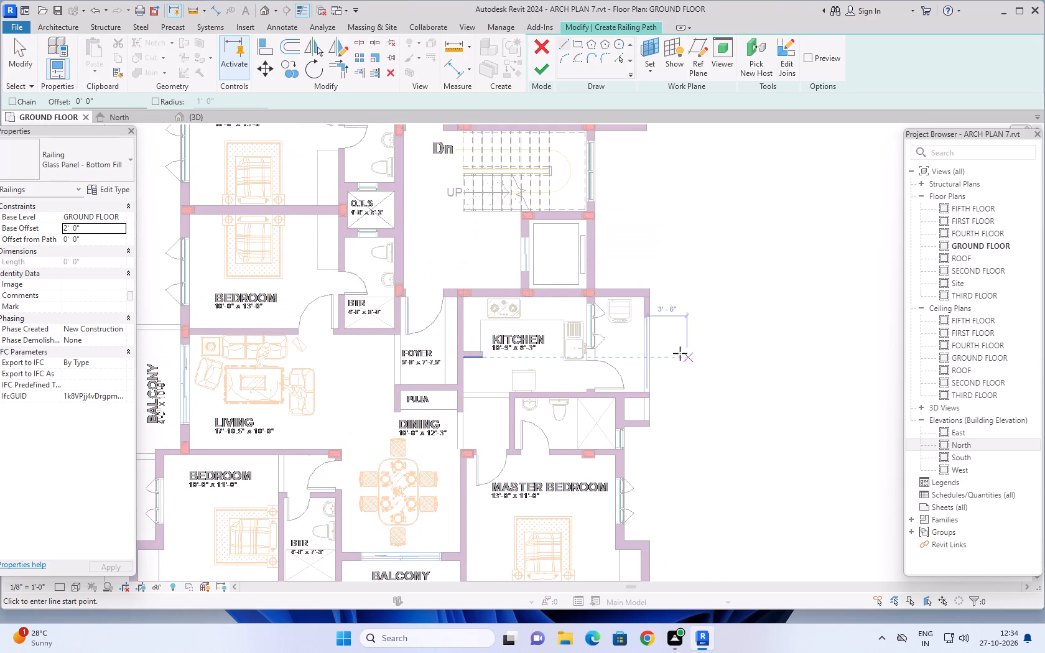
pyautogui.scroll(8, 654, 333)
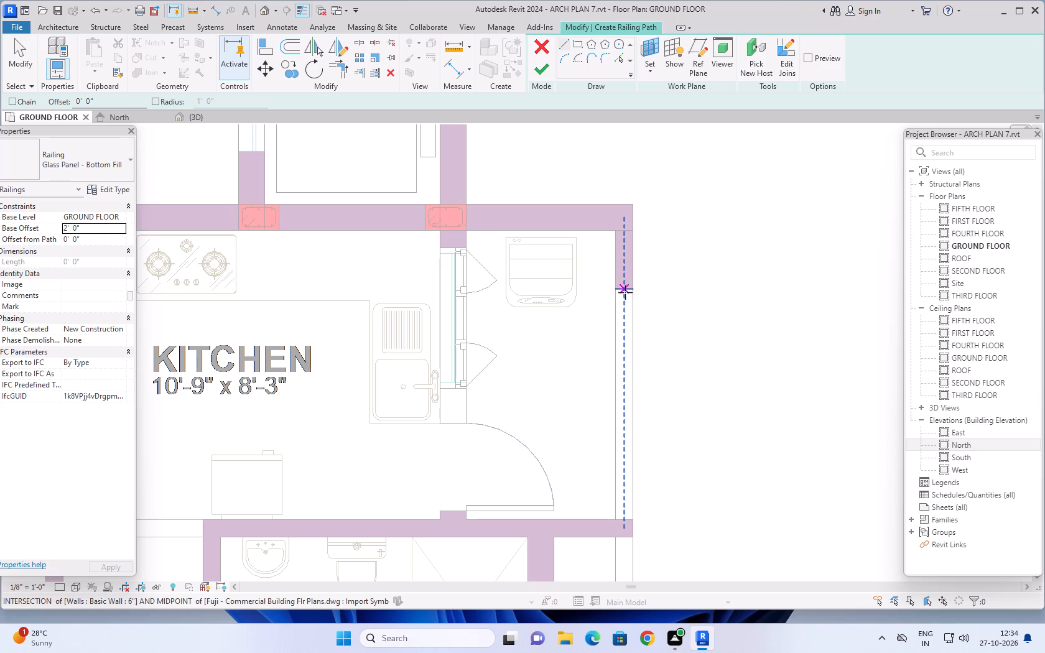
pyautogui.click(626, 291)
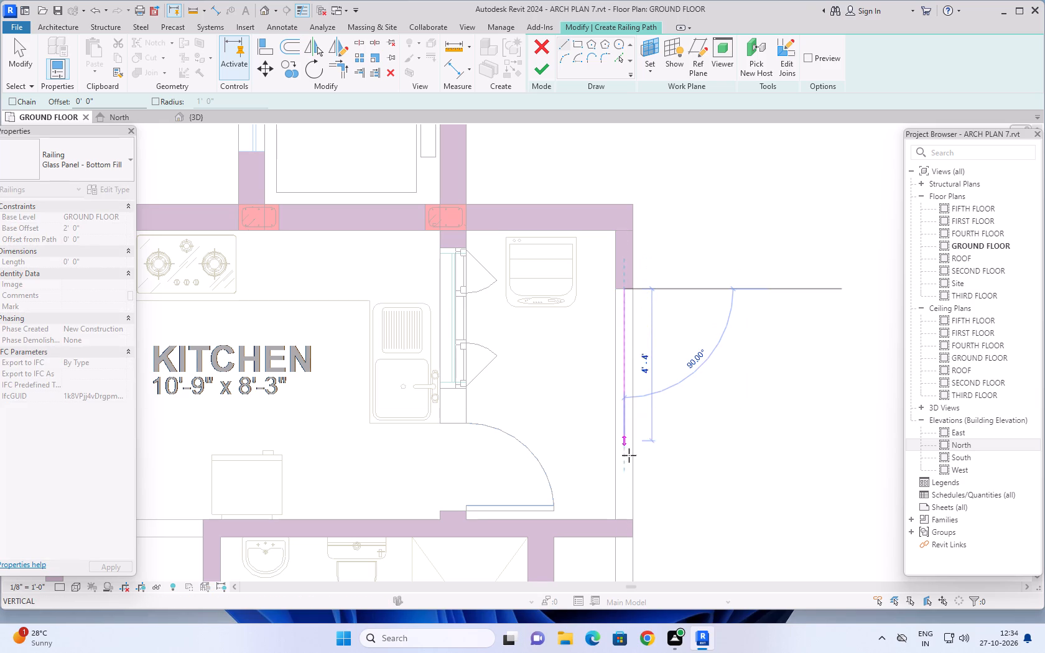
pyautogui.click(626, 520)
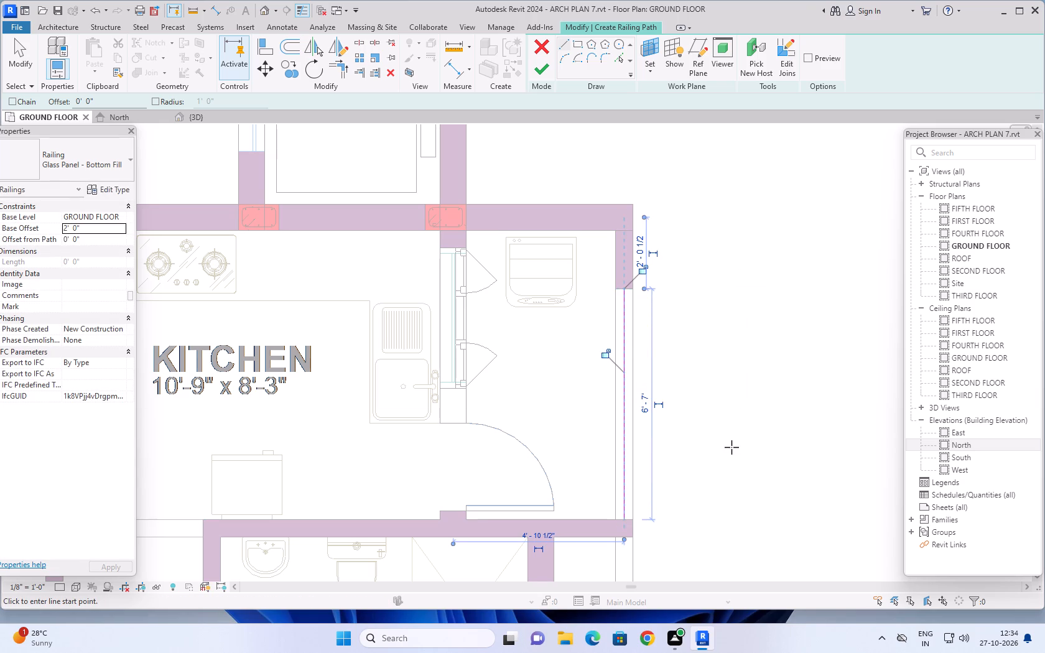
pyautogui.scroll(-2, 736, 453)
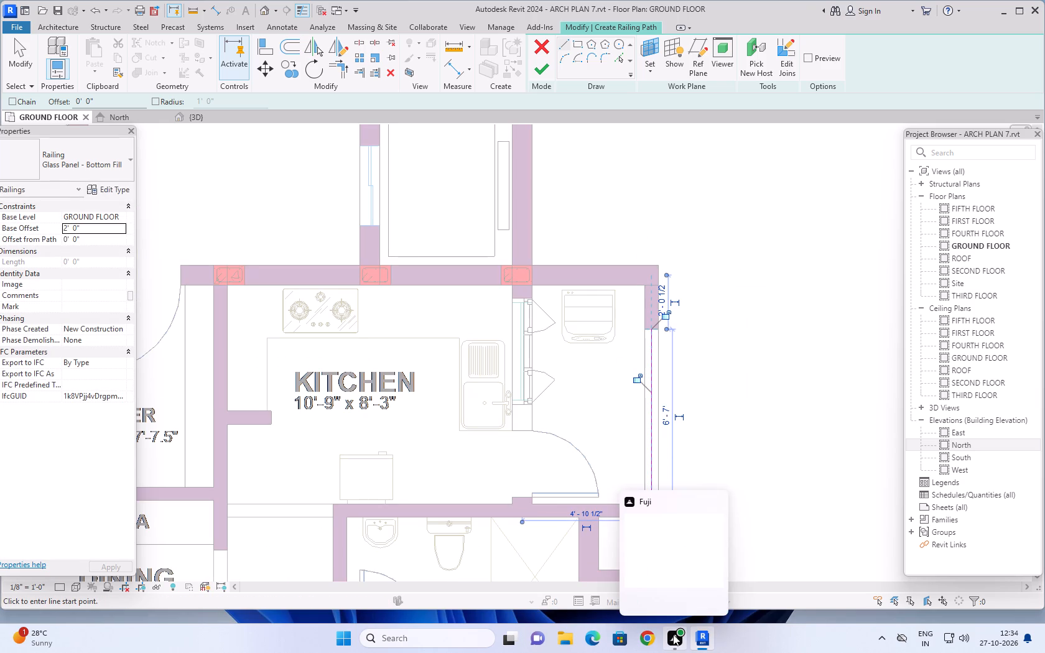